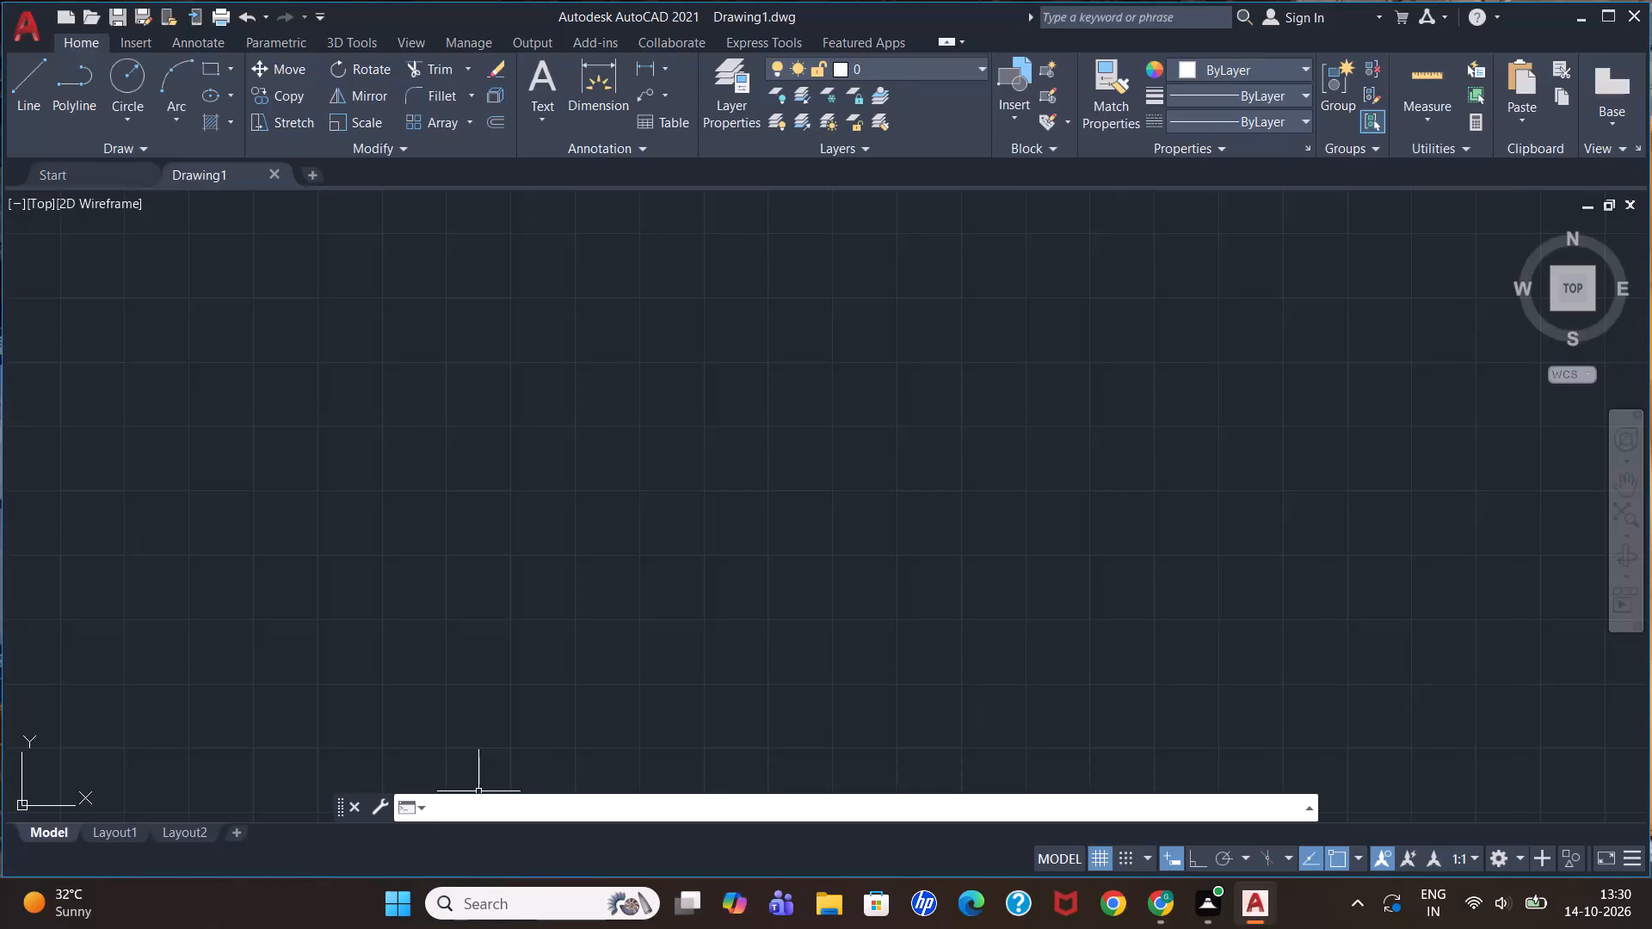
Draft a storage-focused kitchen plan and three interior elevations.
Enable maintaining a log file in the program options for opening and saving files.
type("Options")
key("Return")
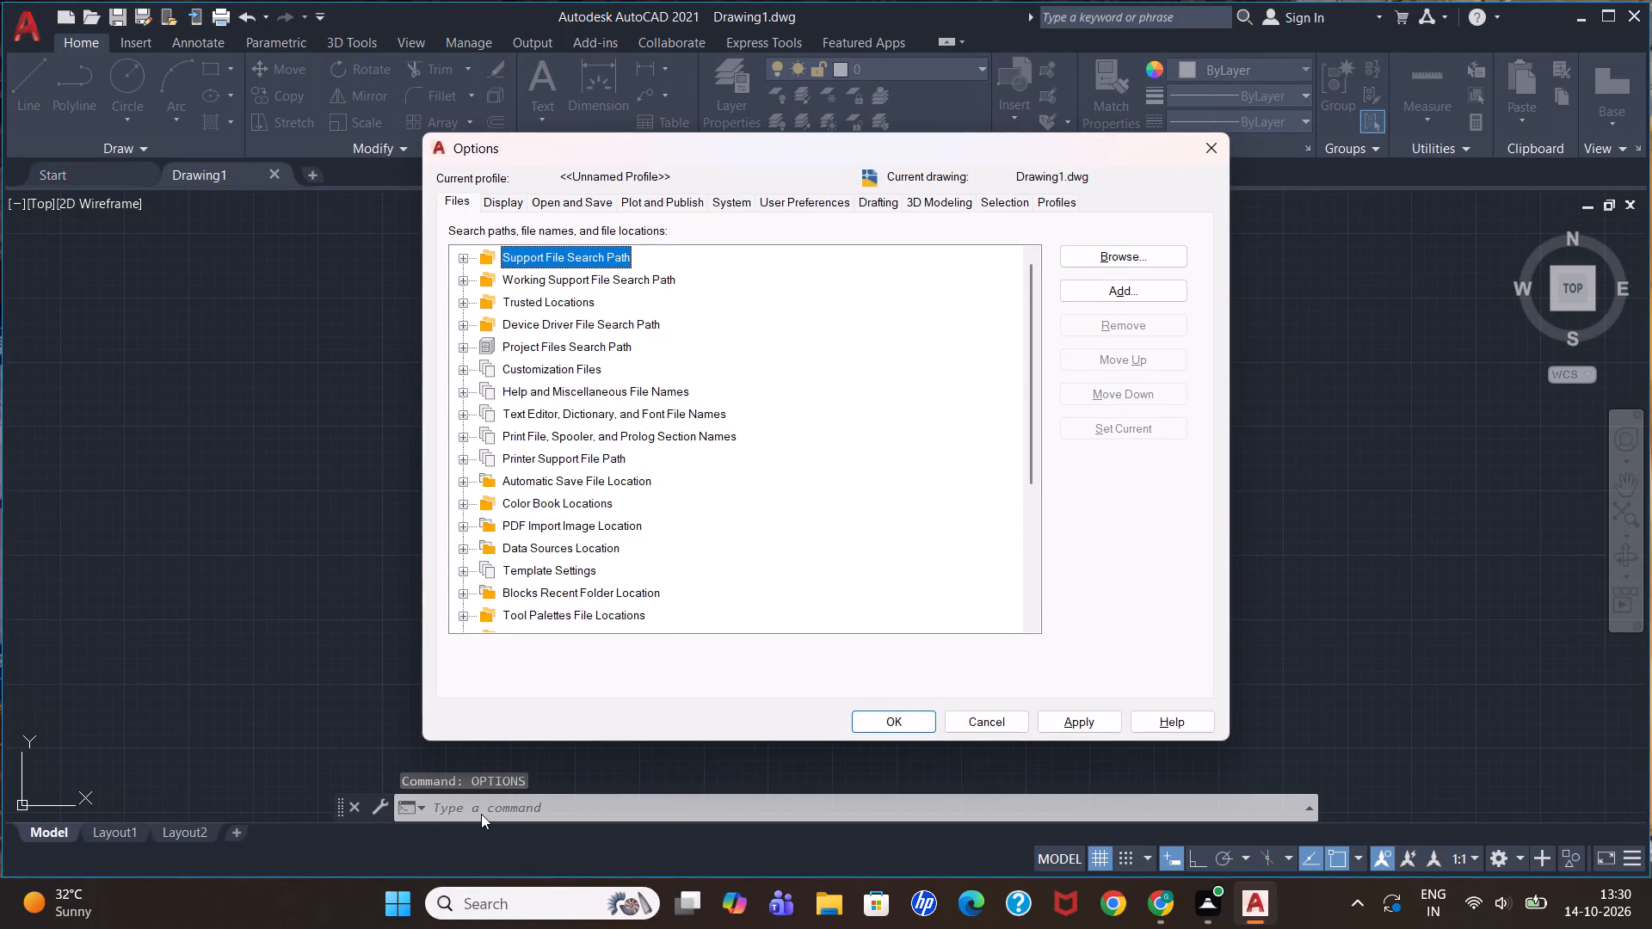
left_click(593, 200)
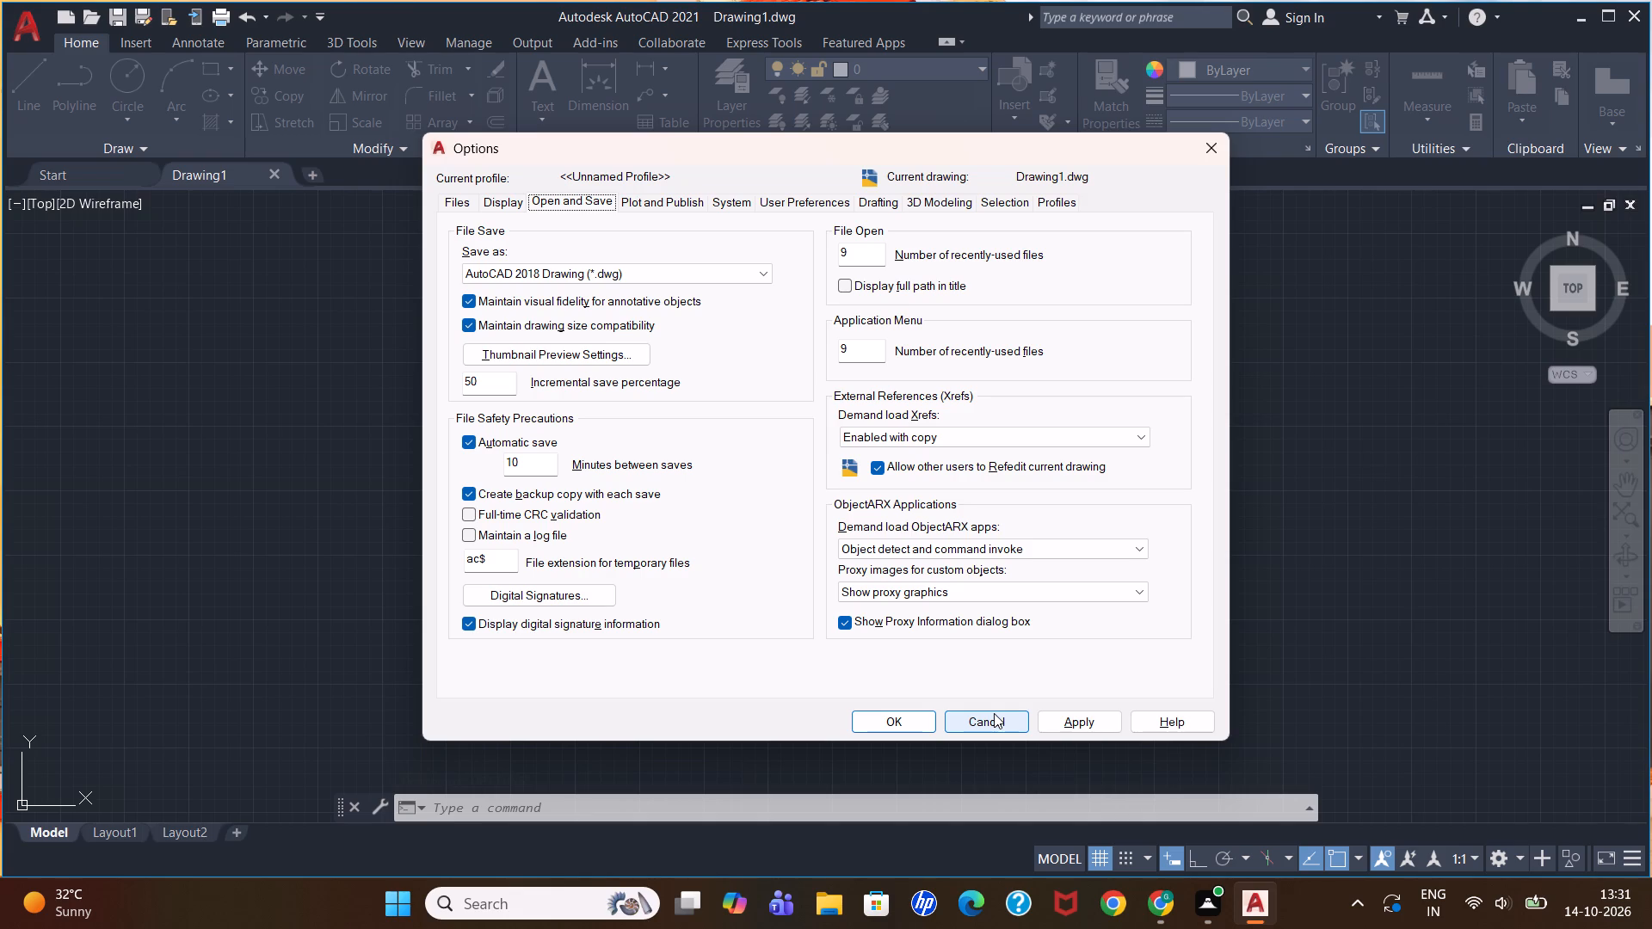
left_click(470, 531)
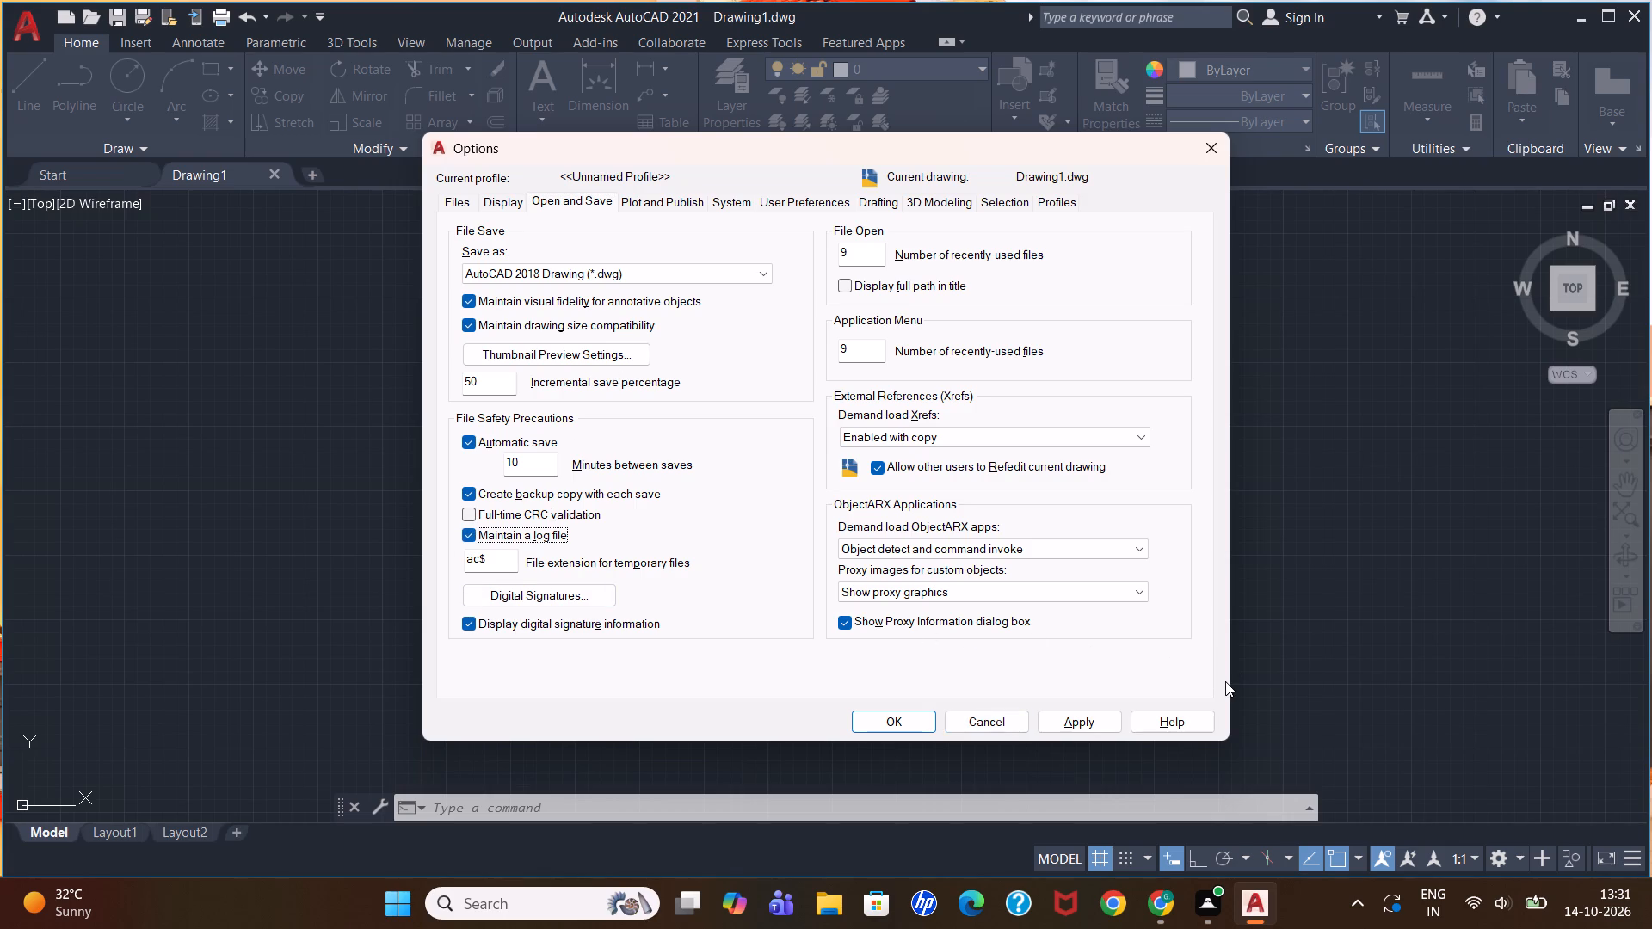
left_click(879, 729)
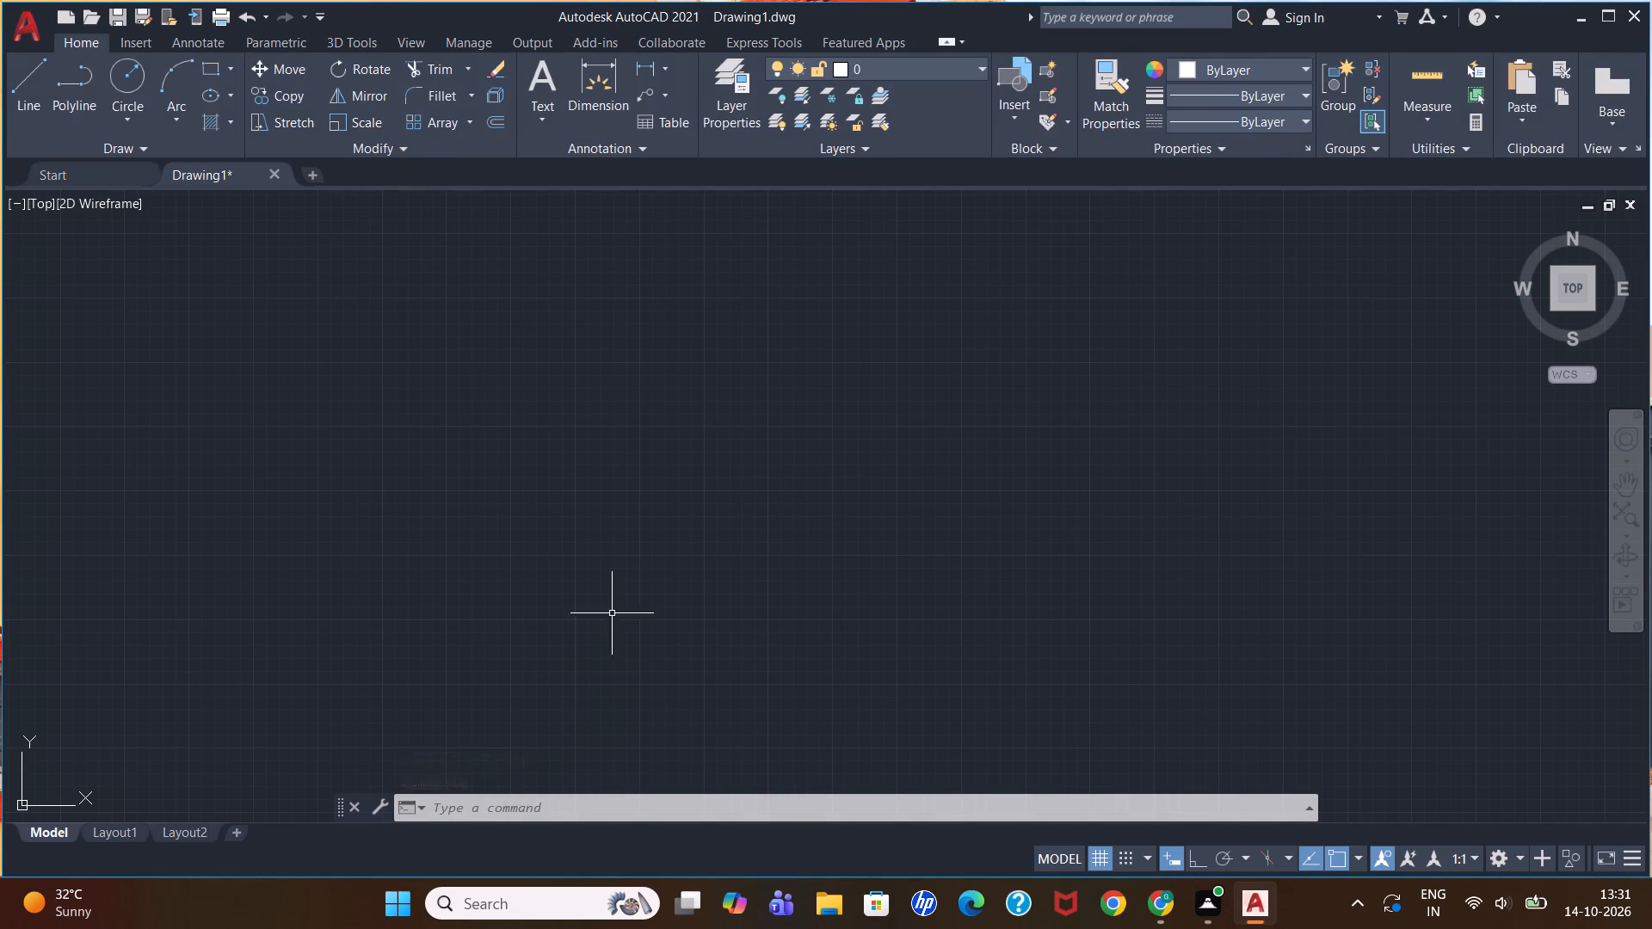
Configure the drawing units to Engineering length type with 0'-0.00" precision and an insertion scale of Inches.
left_click(213, 65)
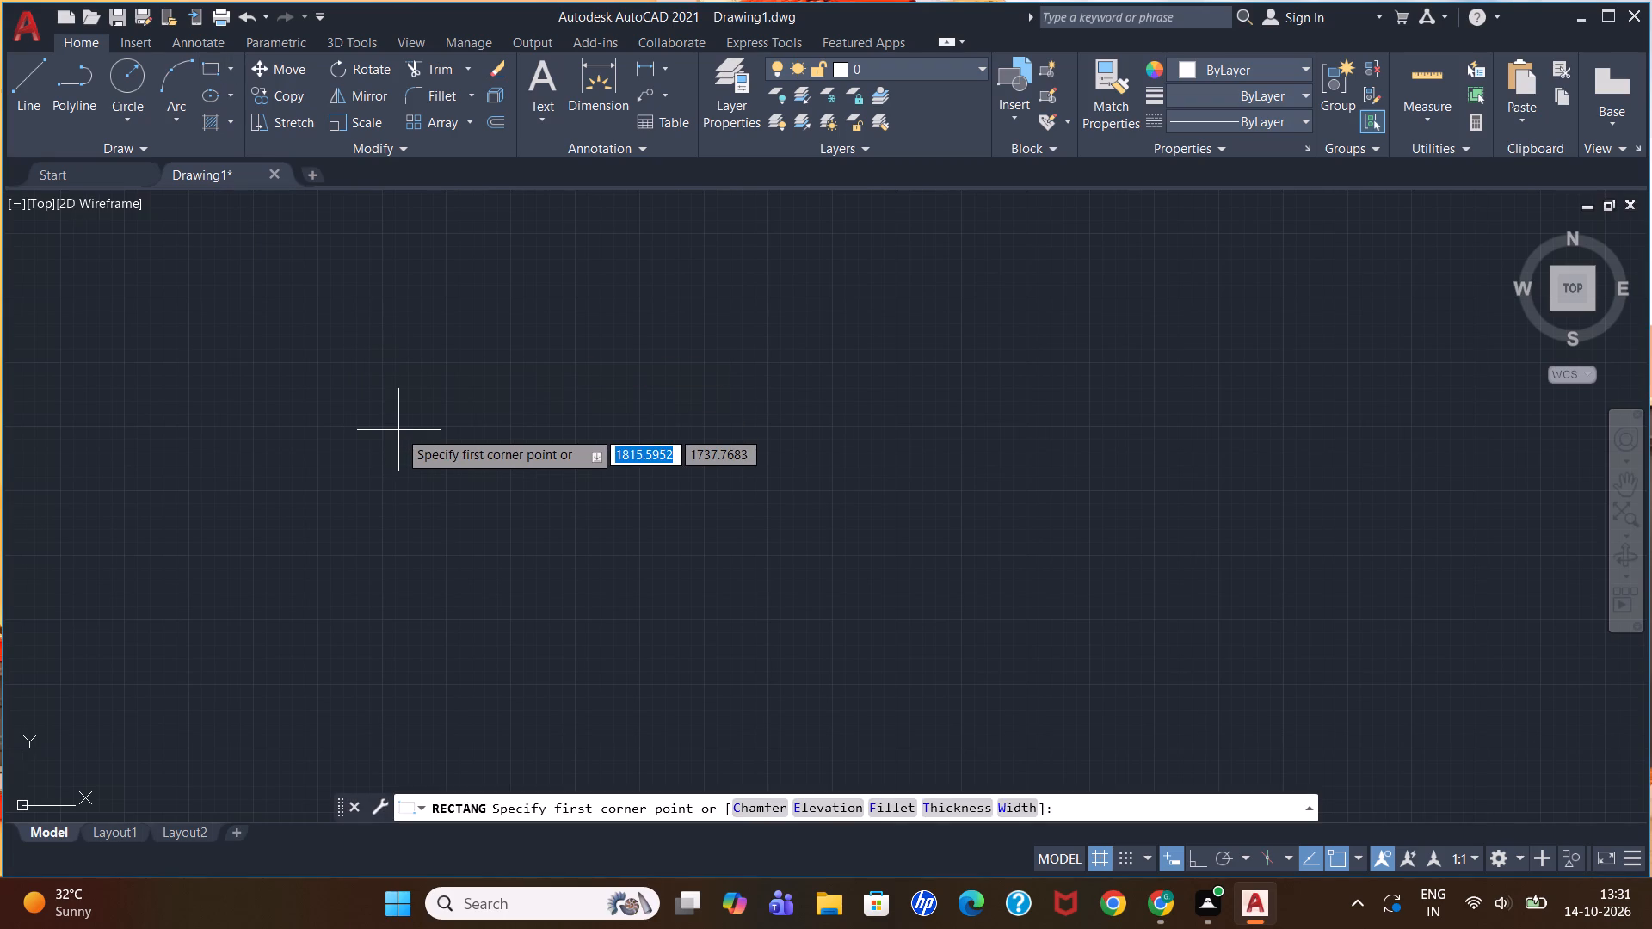
key("Escape")
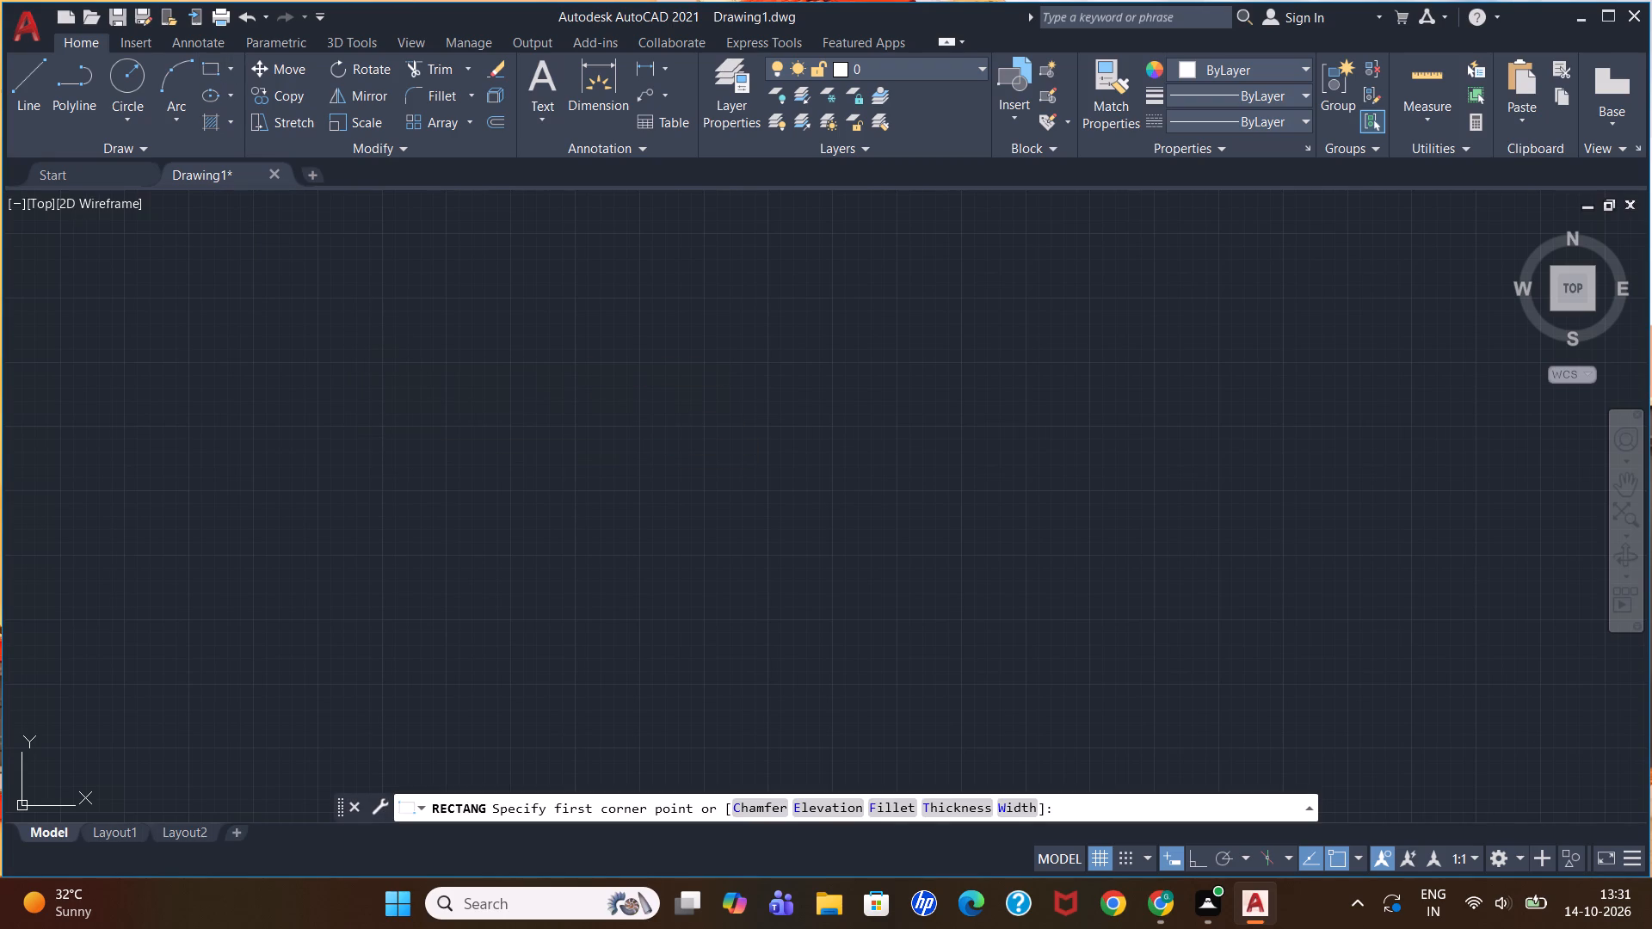
type("un")
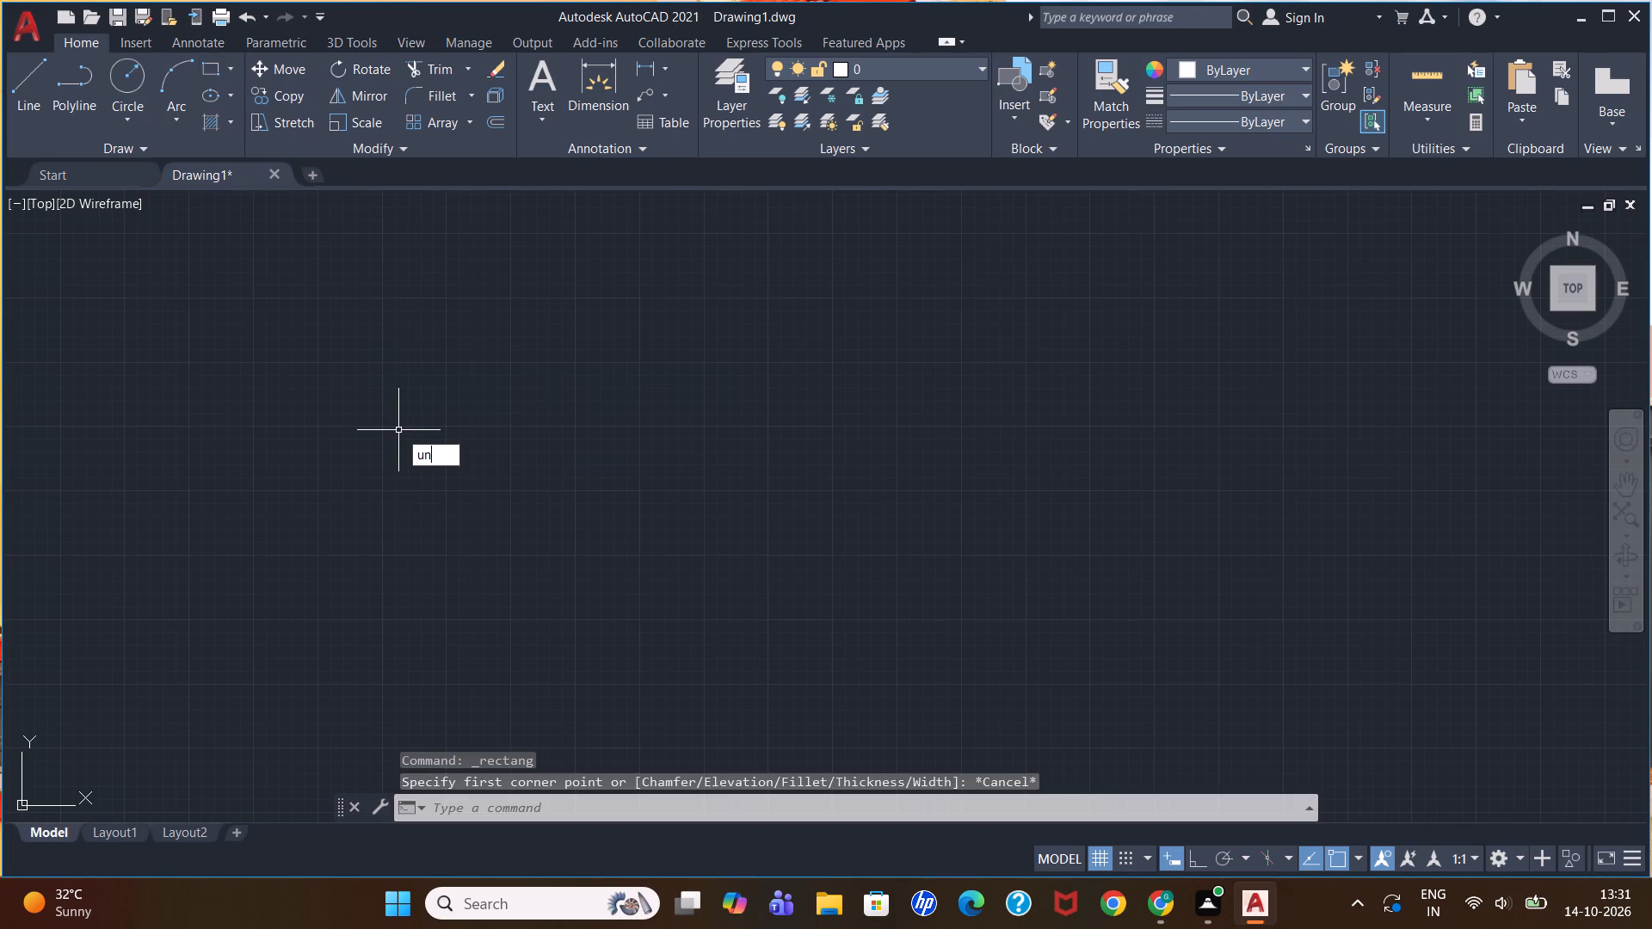
key("Return")
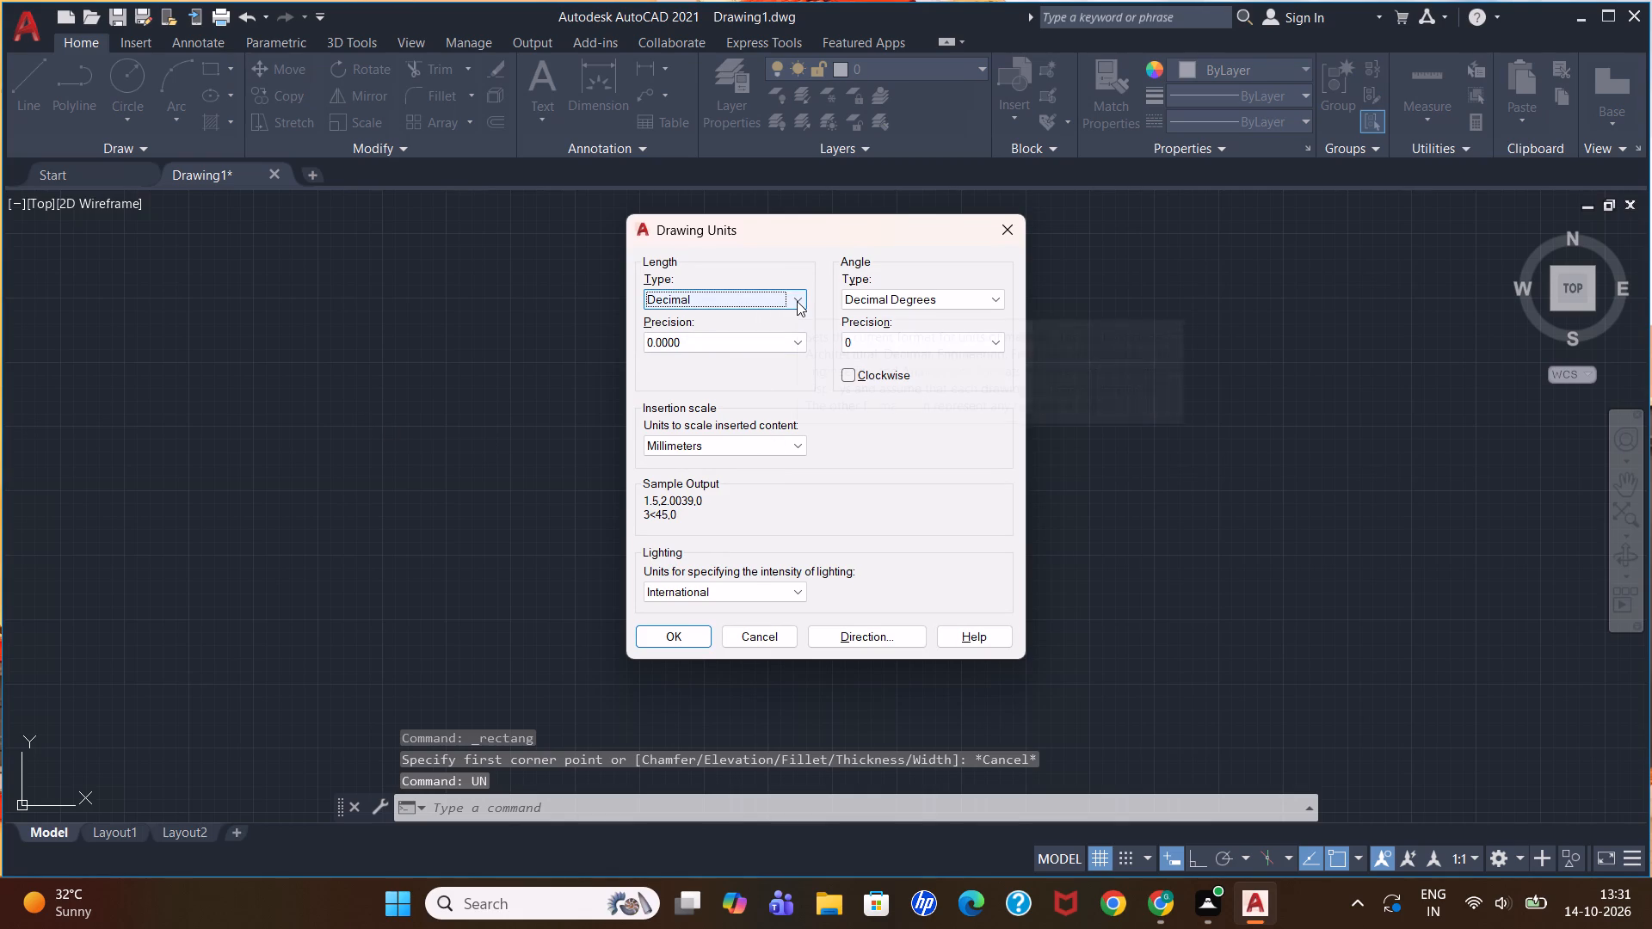
left_click(797, 447)
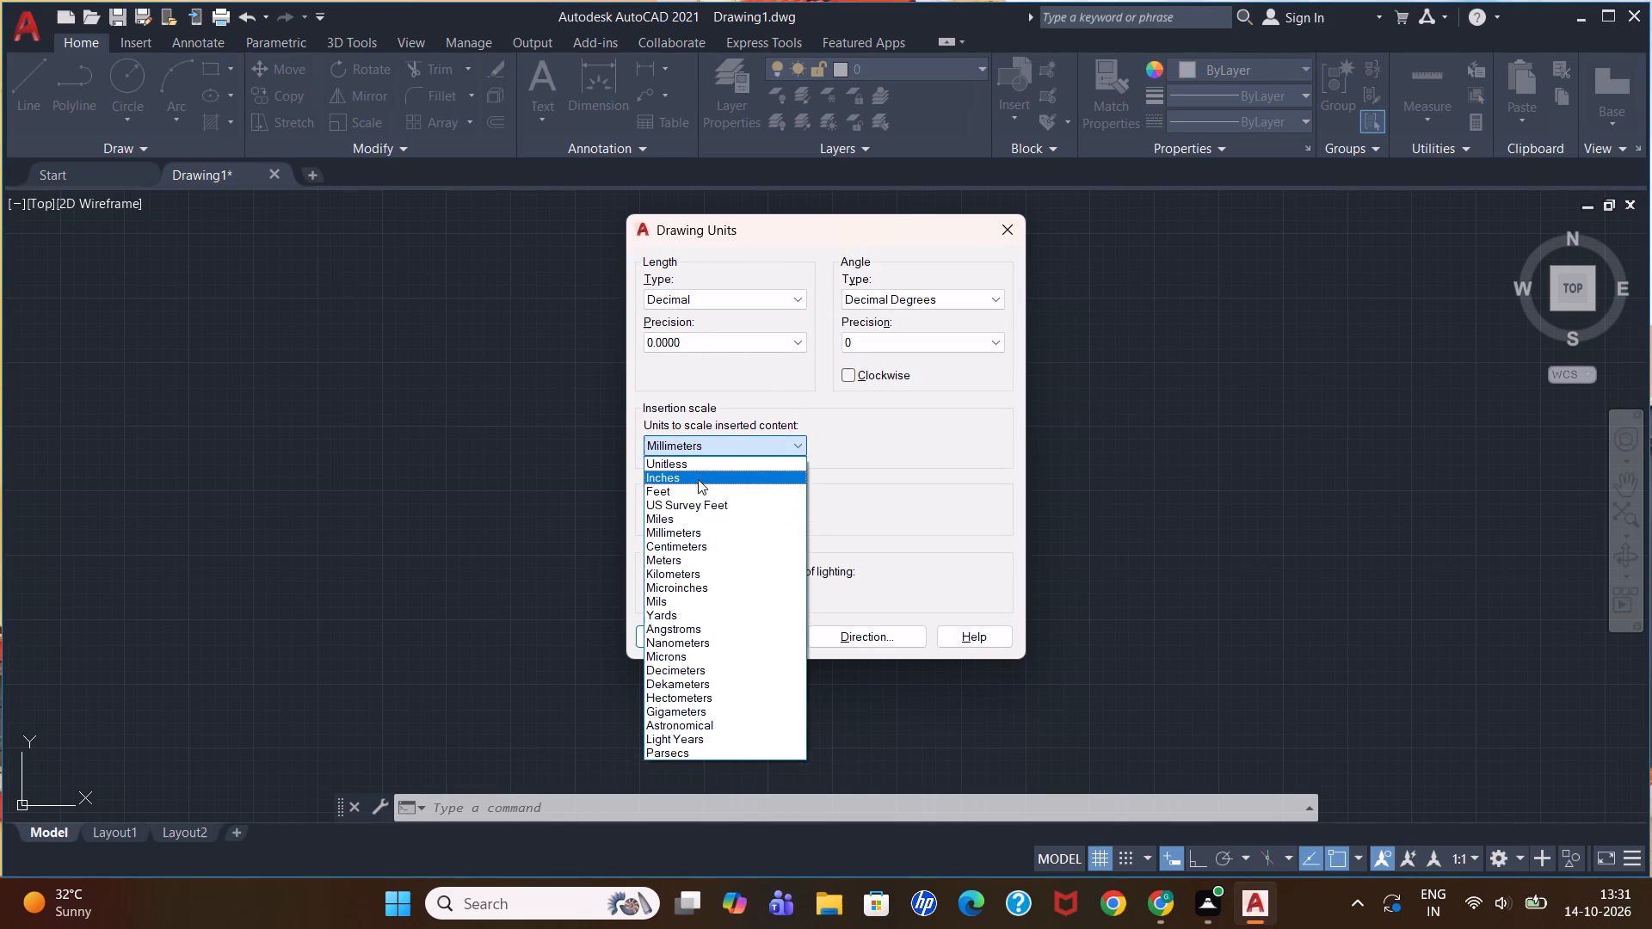
left_click(698, 478)
left_click(711, 335)
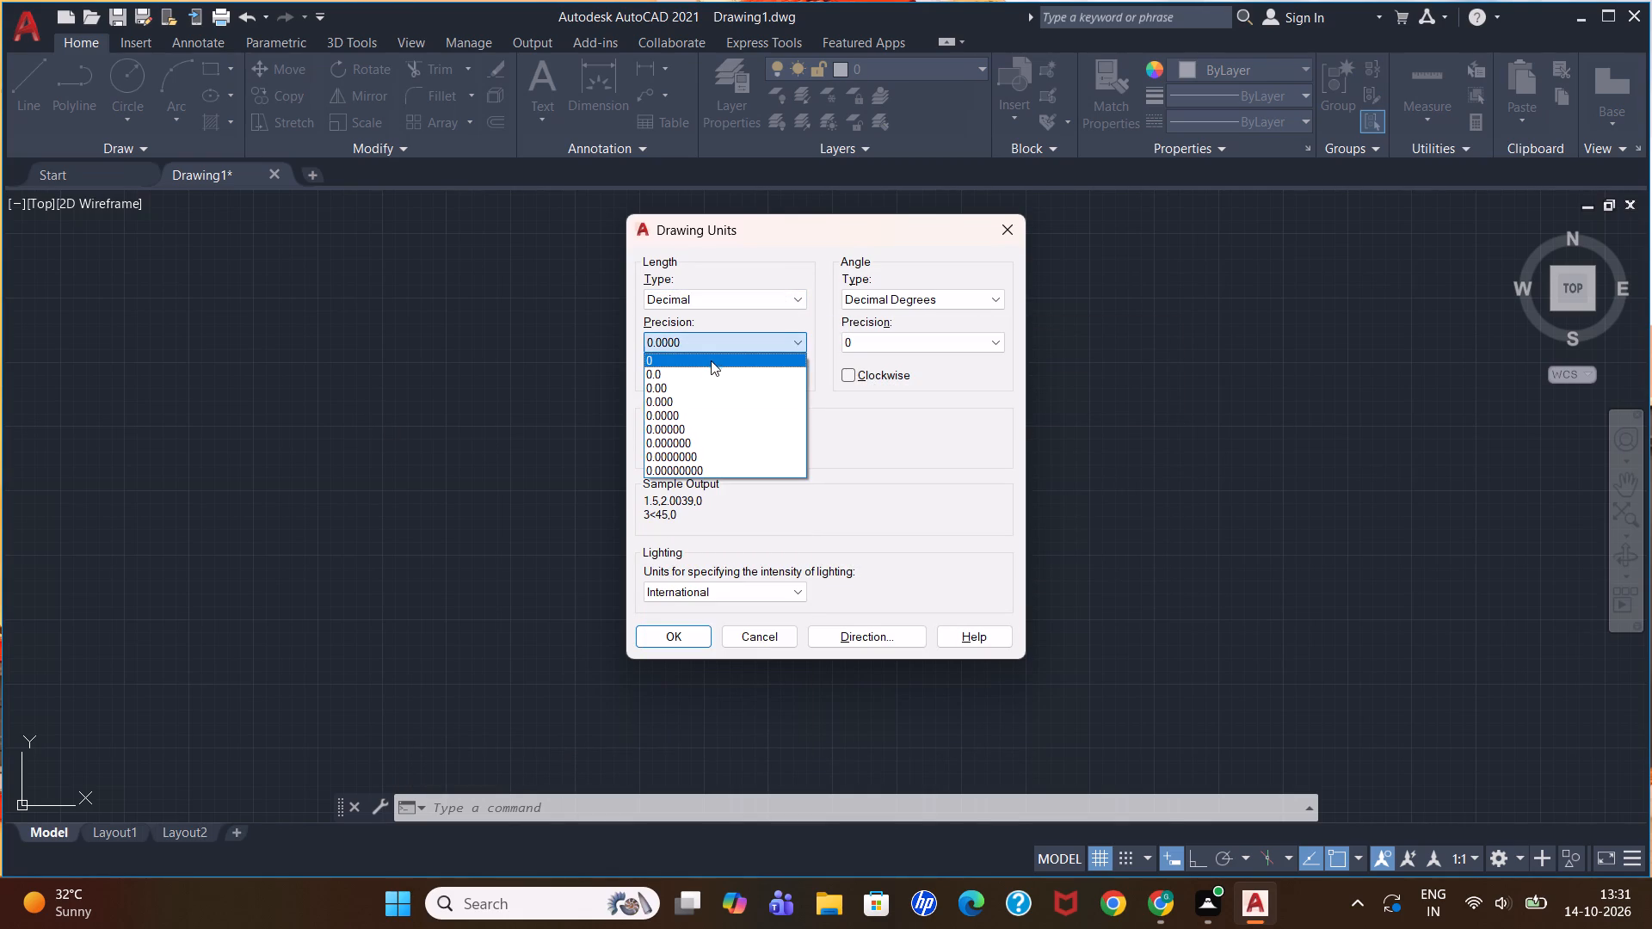
left_click(711, 385)
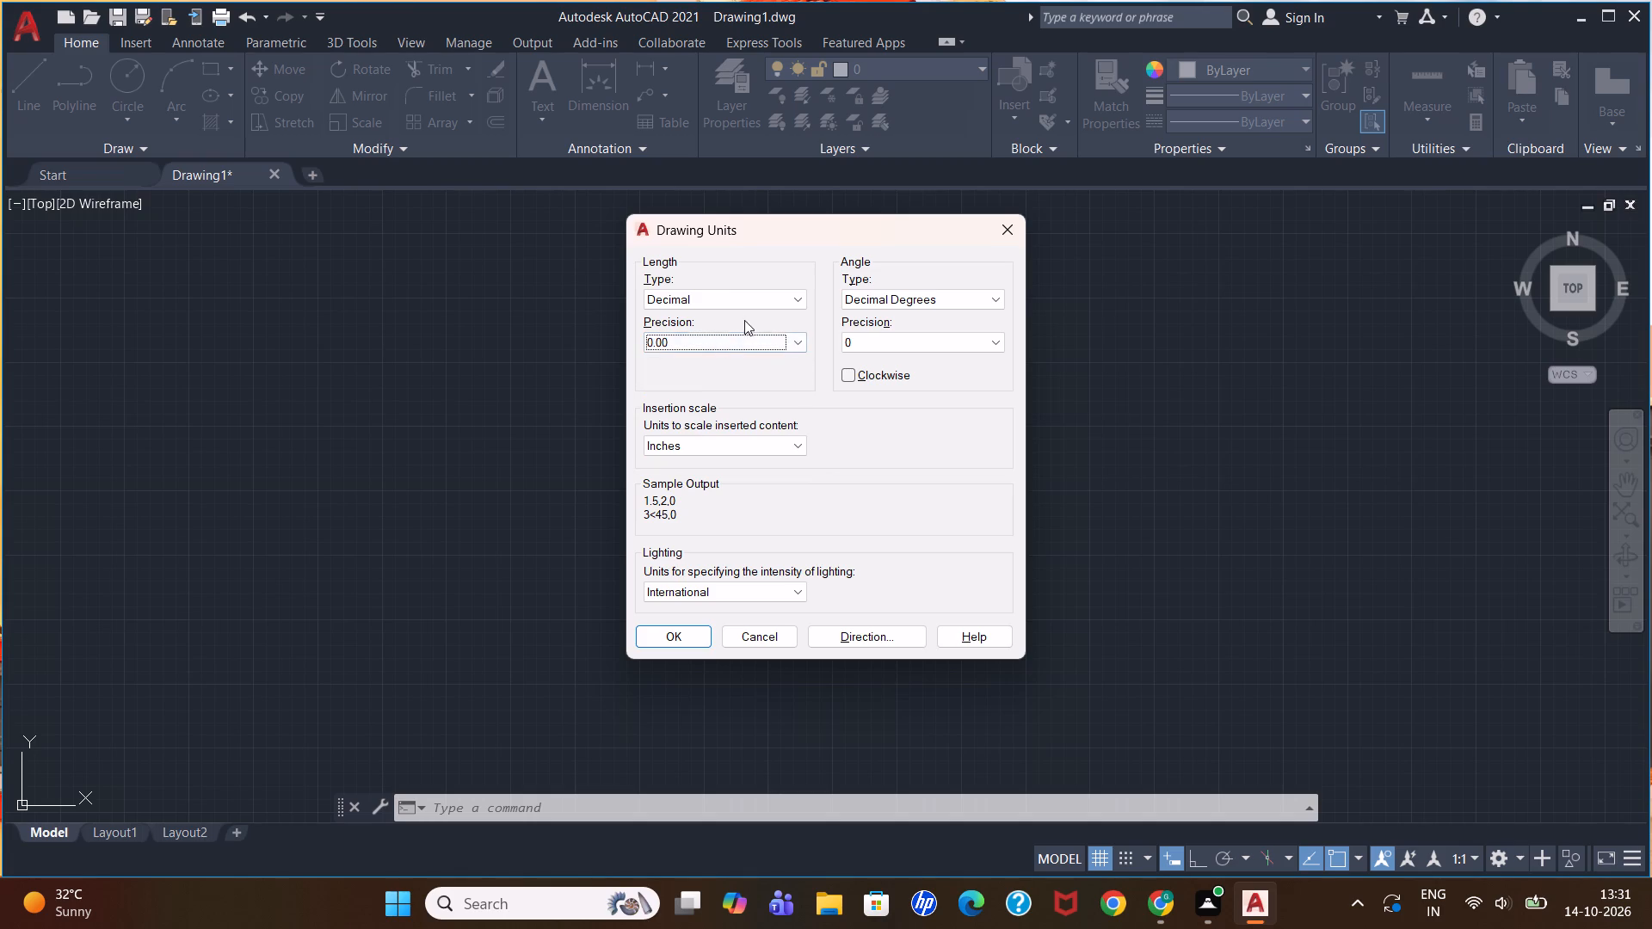
left_click(763, 302)
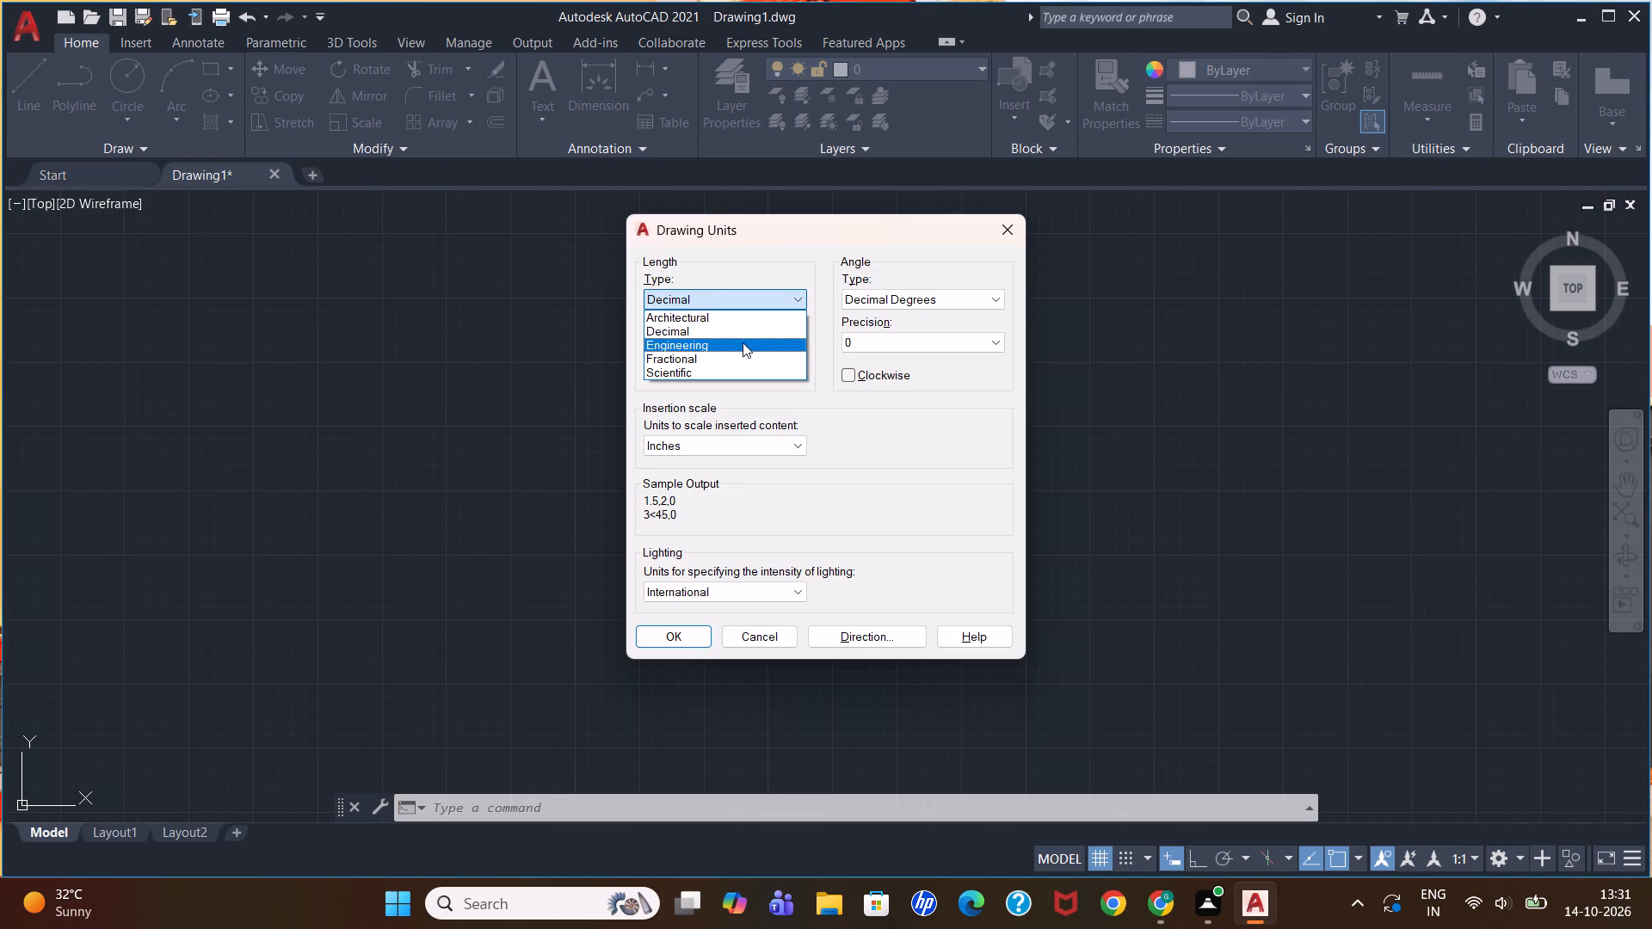
left_click(742, 343)
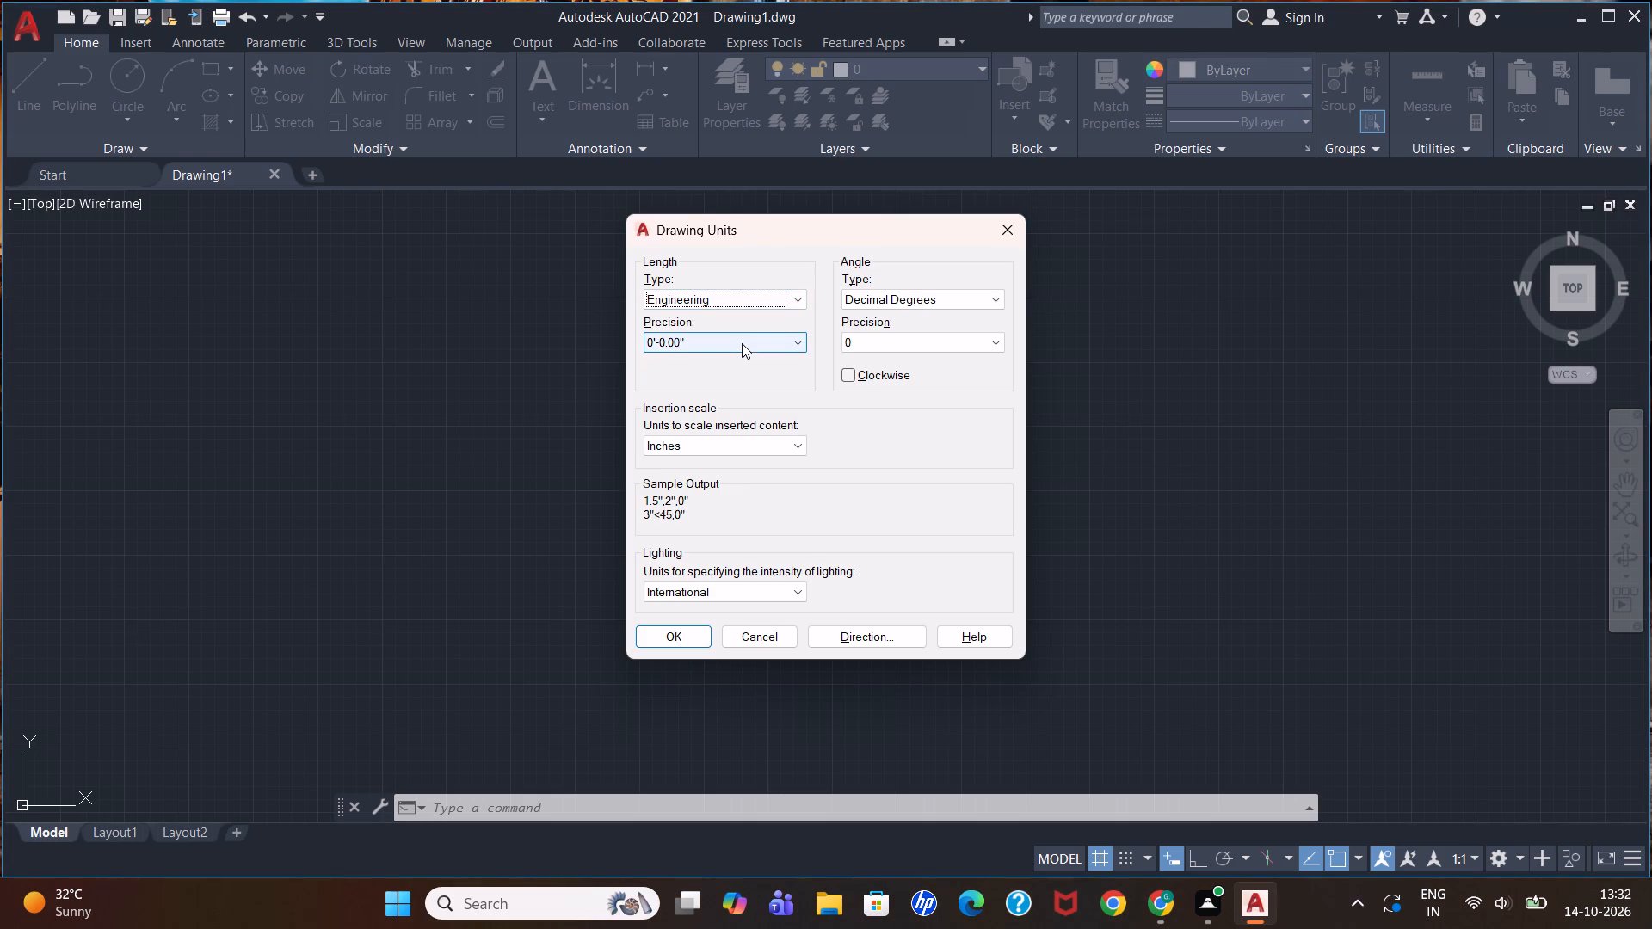
left_click(796, 345)
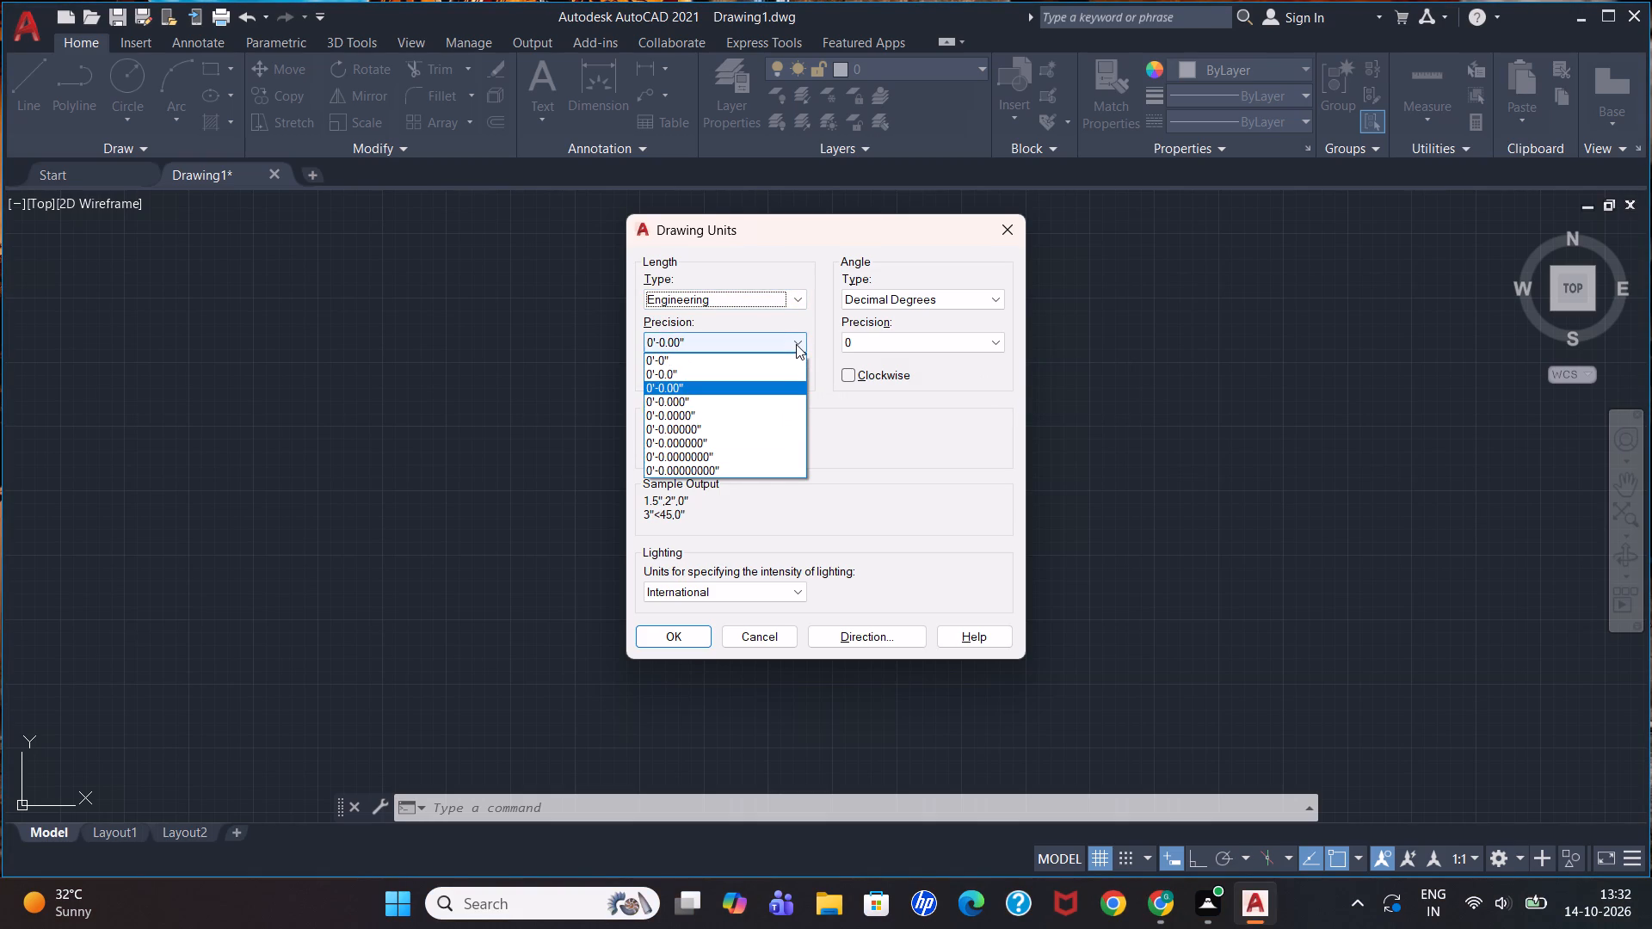
left_click(796, 344)
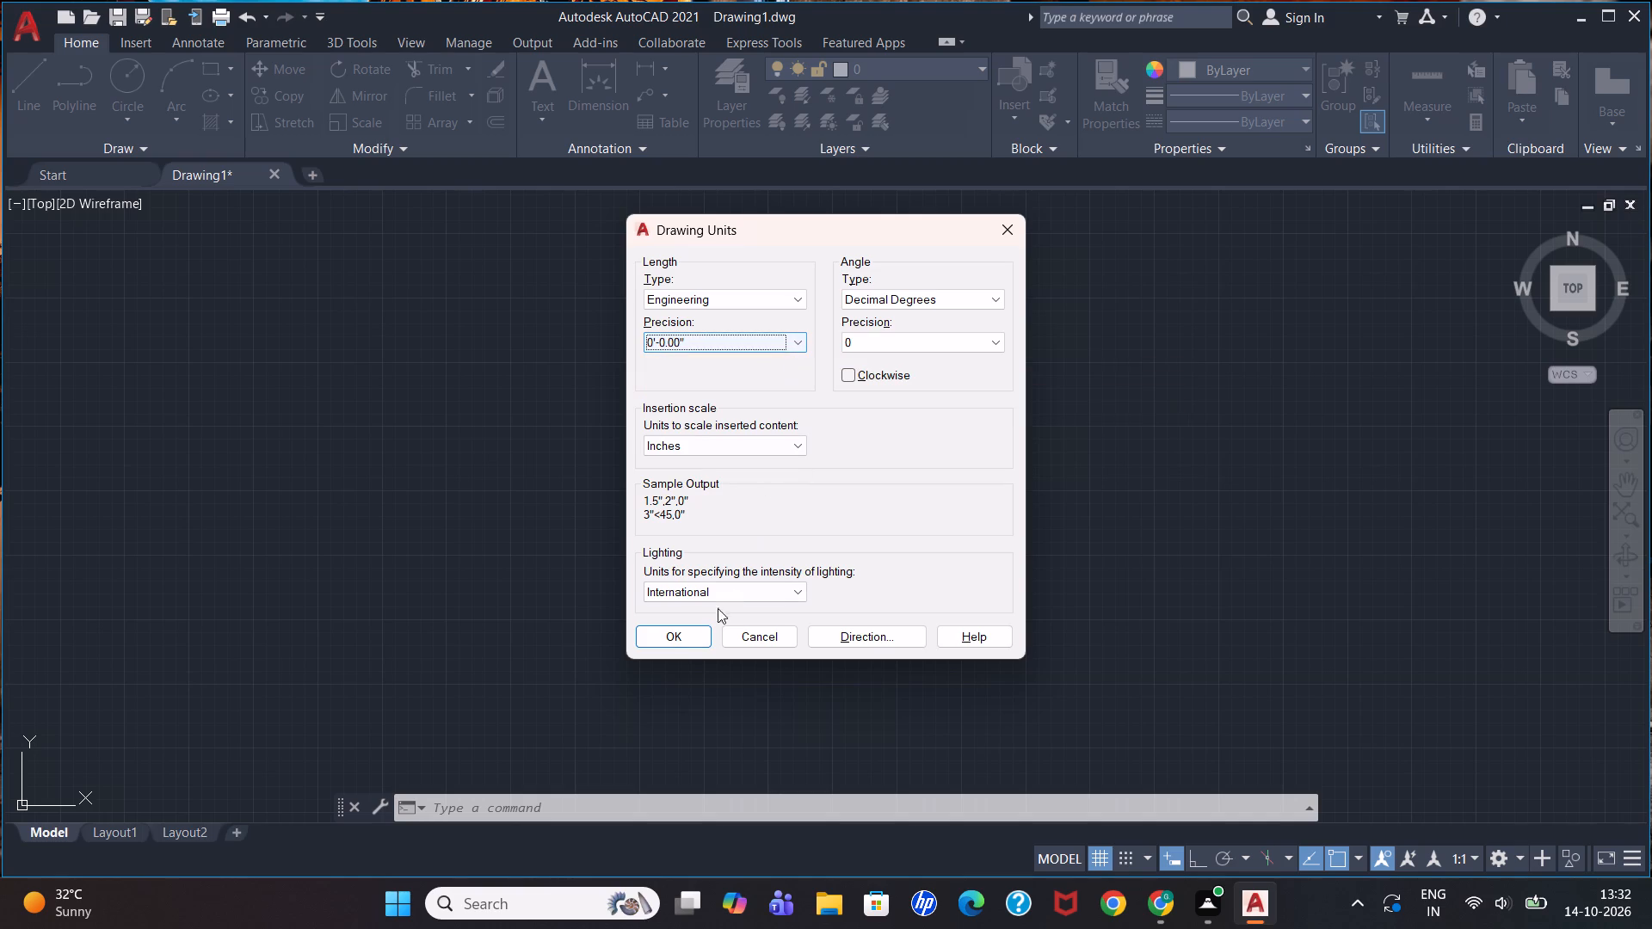
left_click(686, 643)
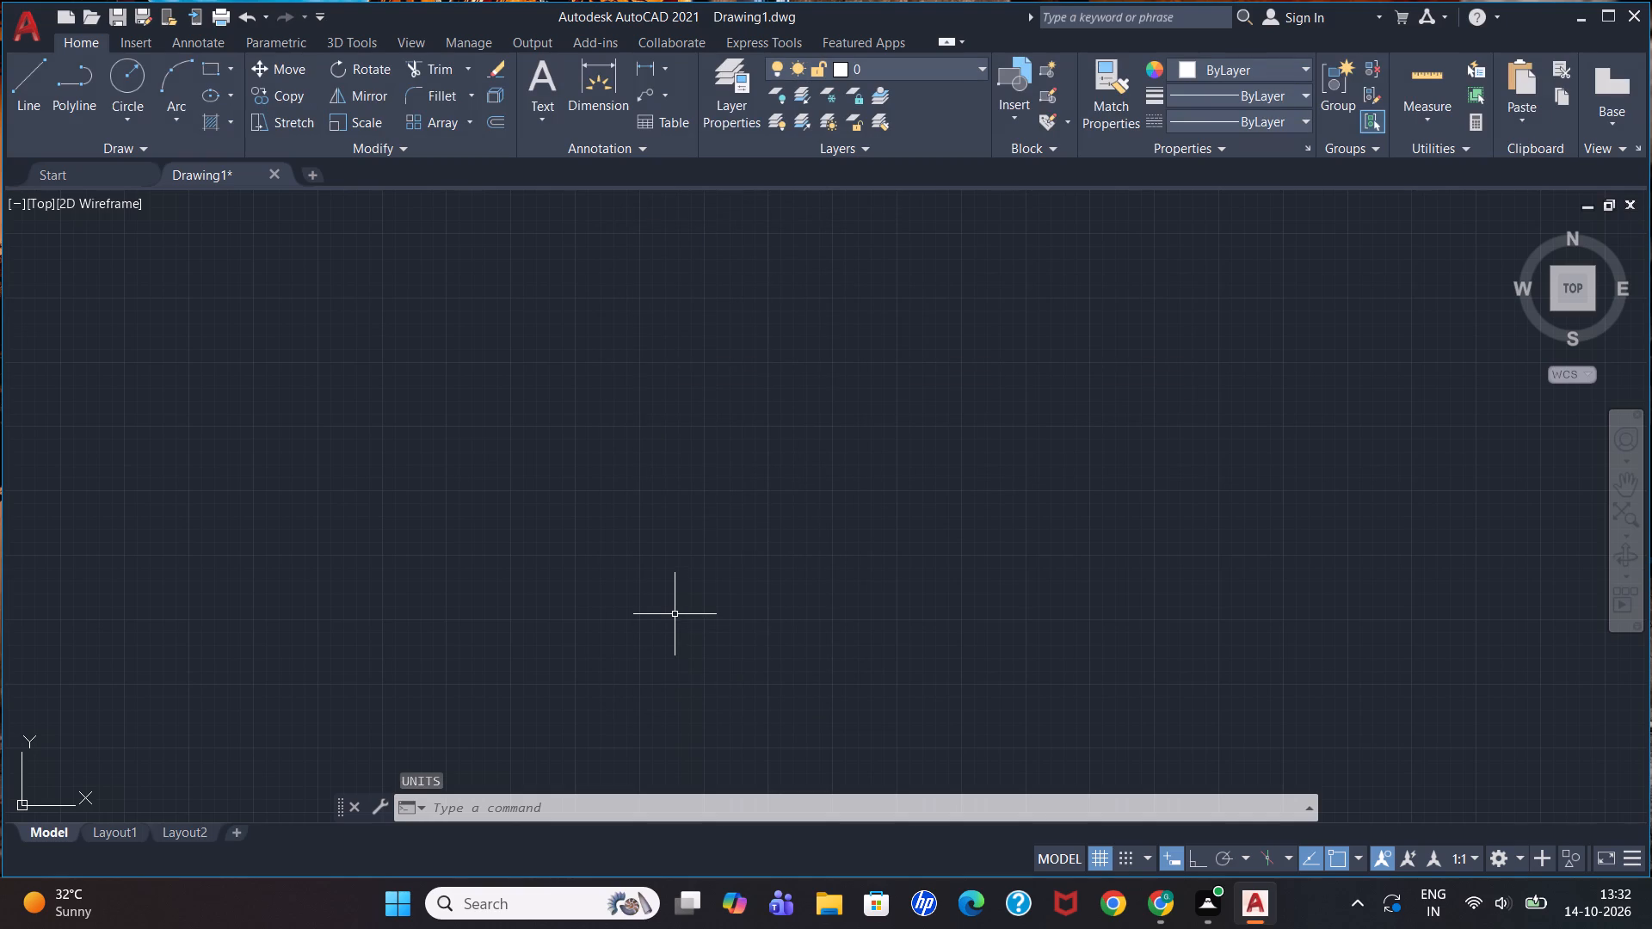
Set the model space limits, keeping the default 0,0 lower-left corner and using 100,100 as the upper-right corner.
type("lim")
key("Return")
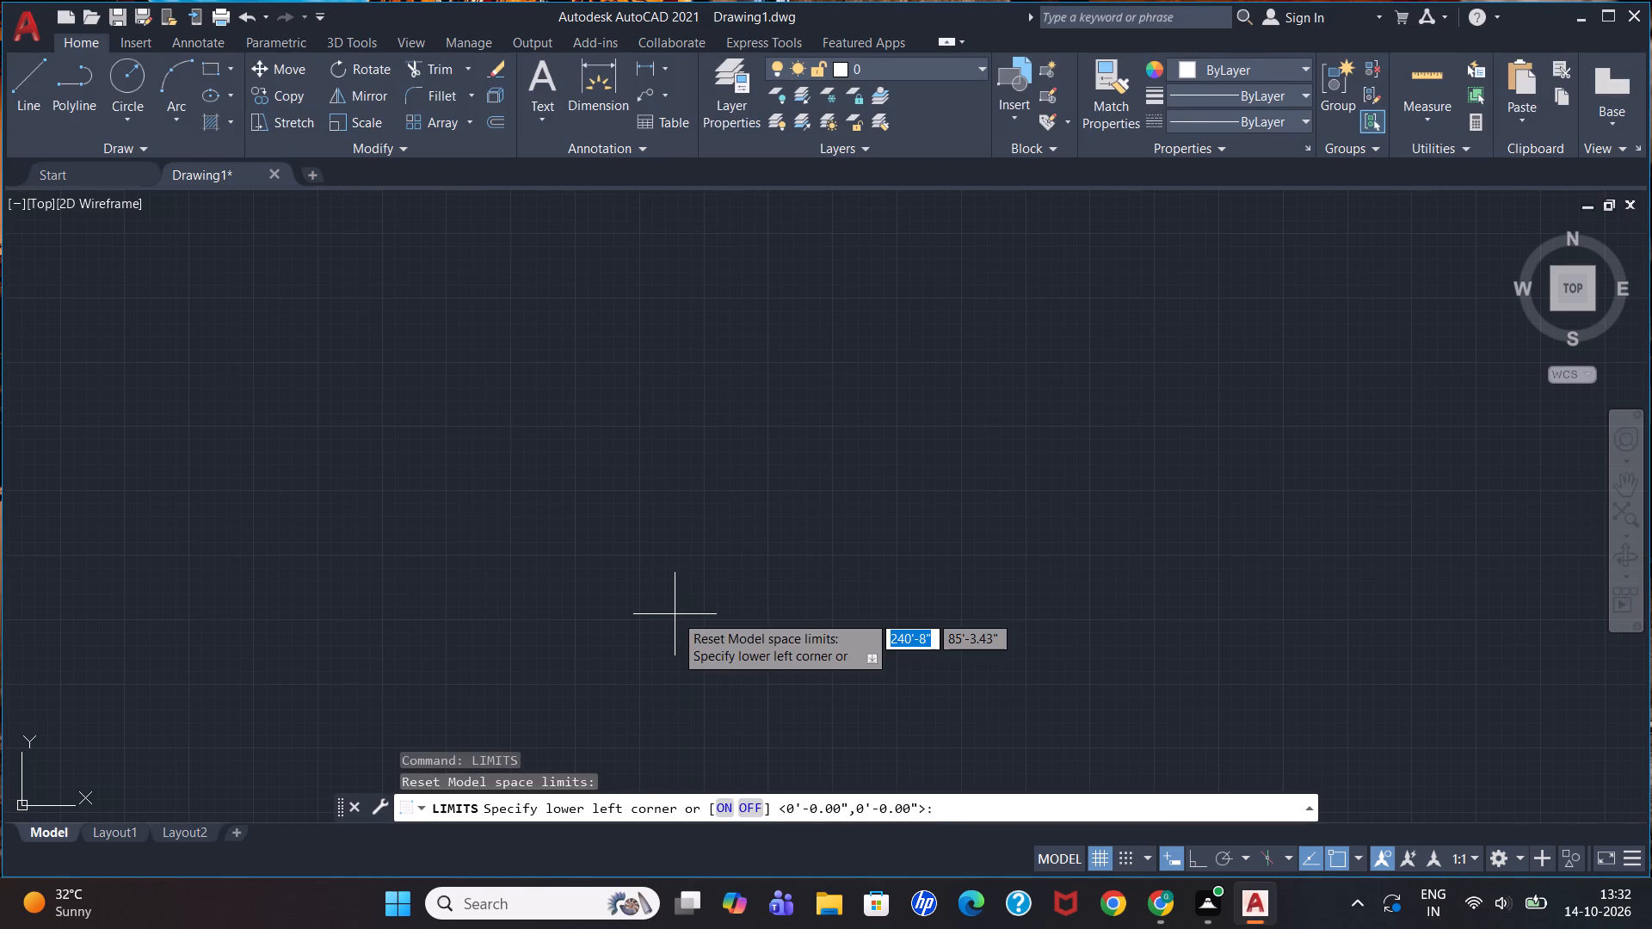
type("10")
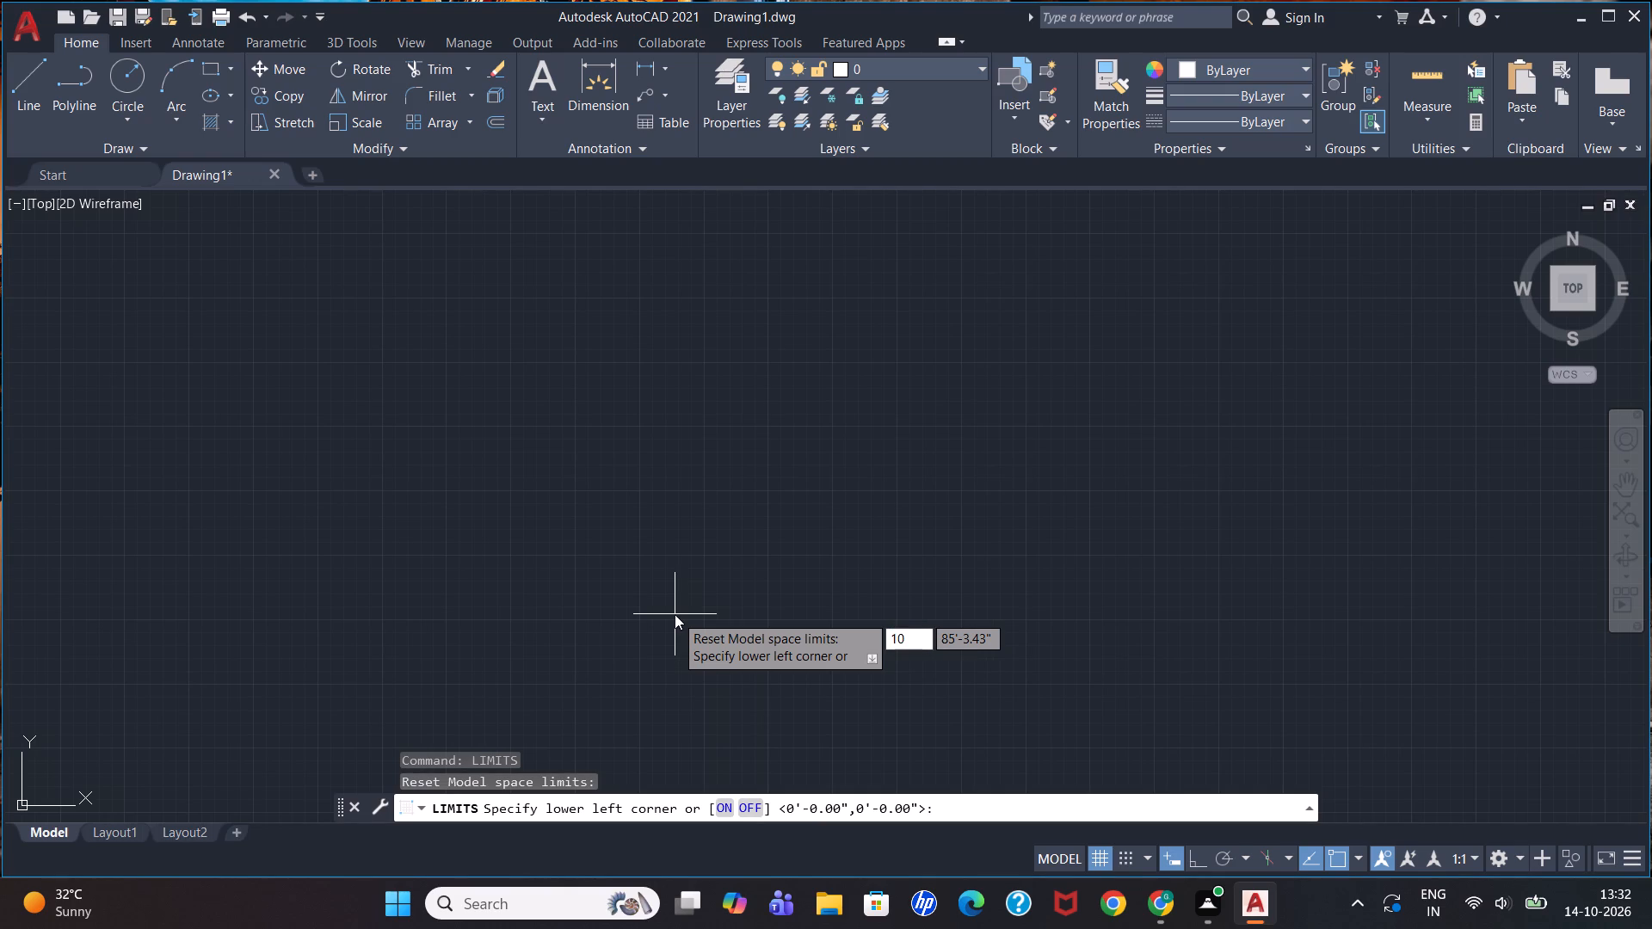
key("BackSpace")
key("BackSpace")
key("Return")
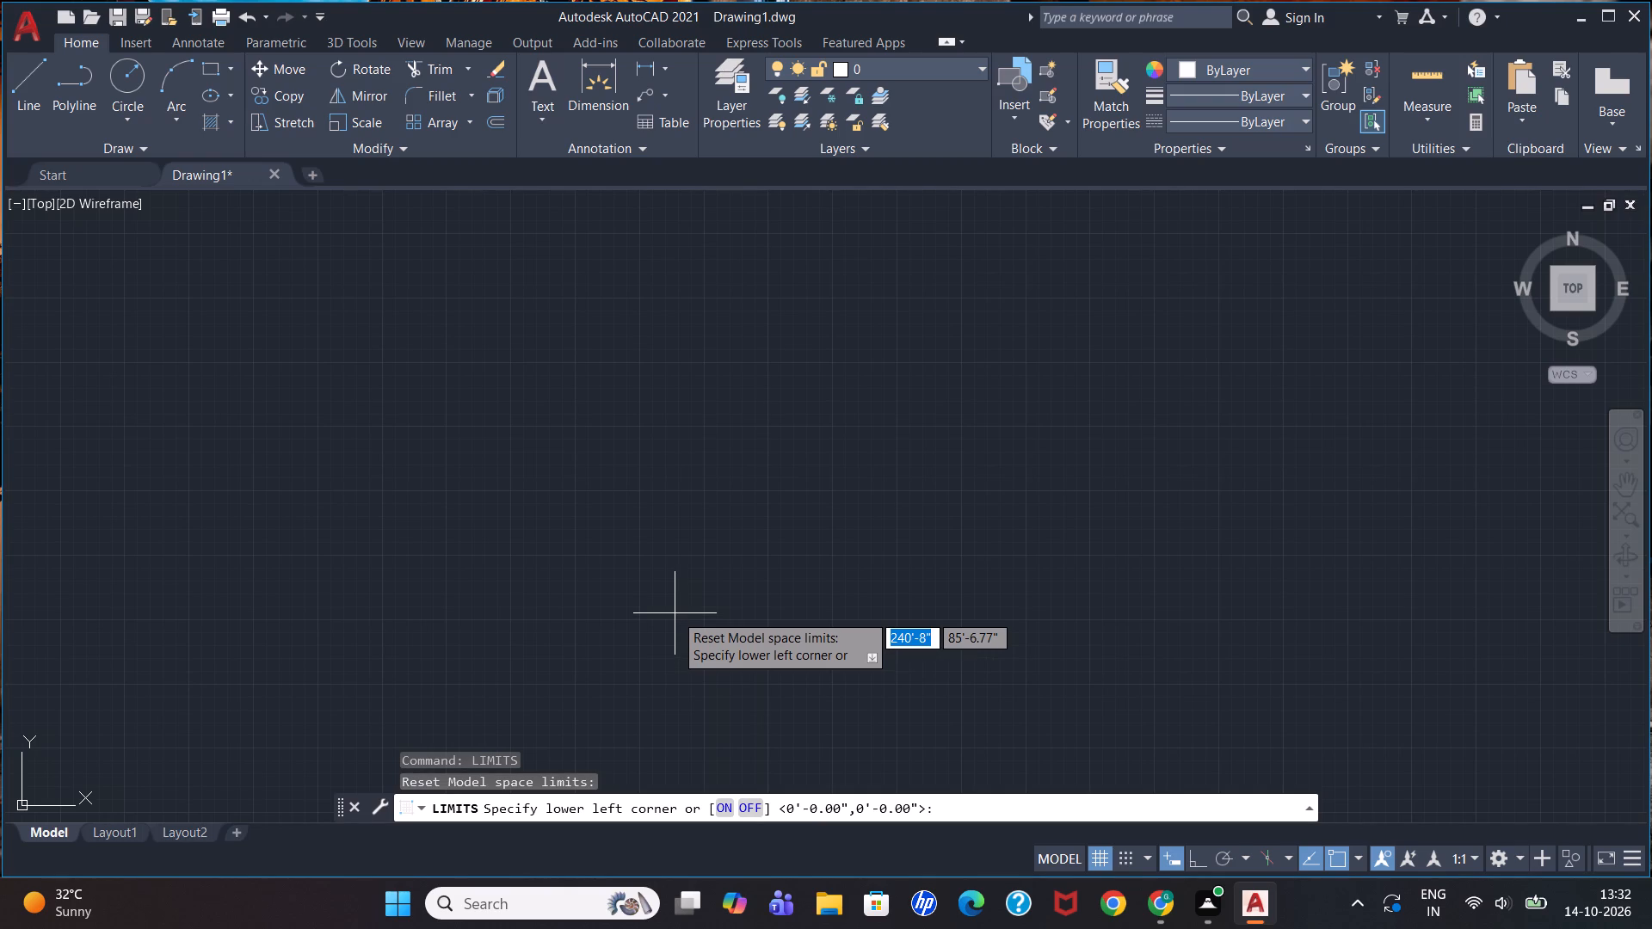
key("Return")
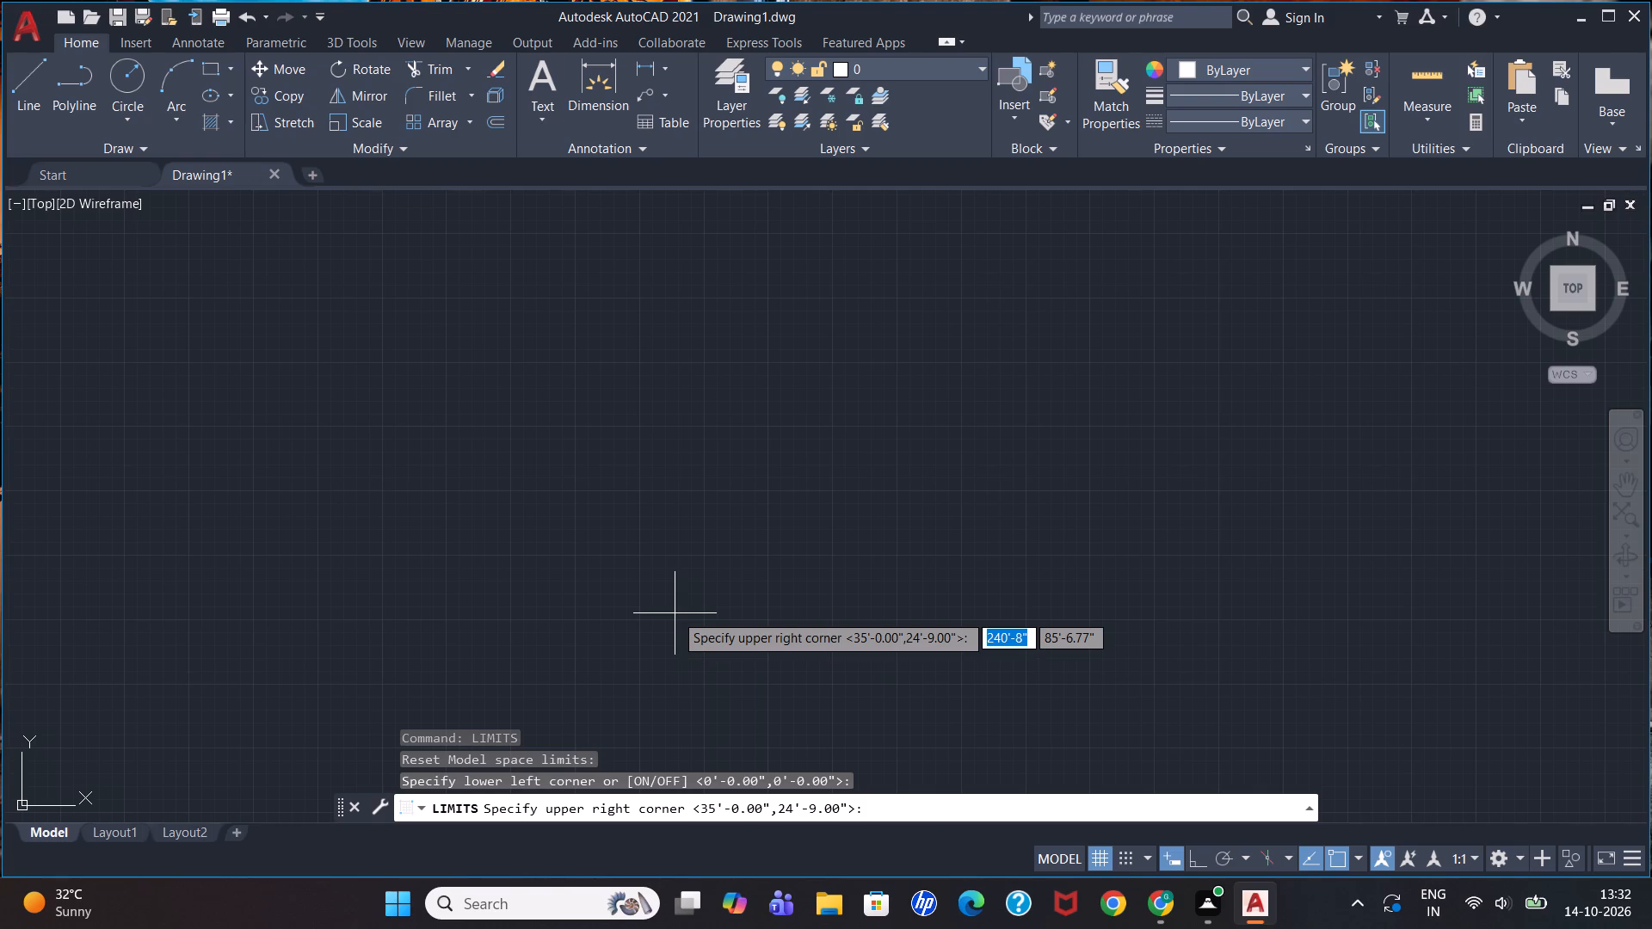
type("100")
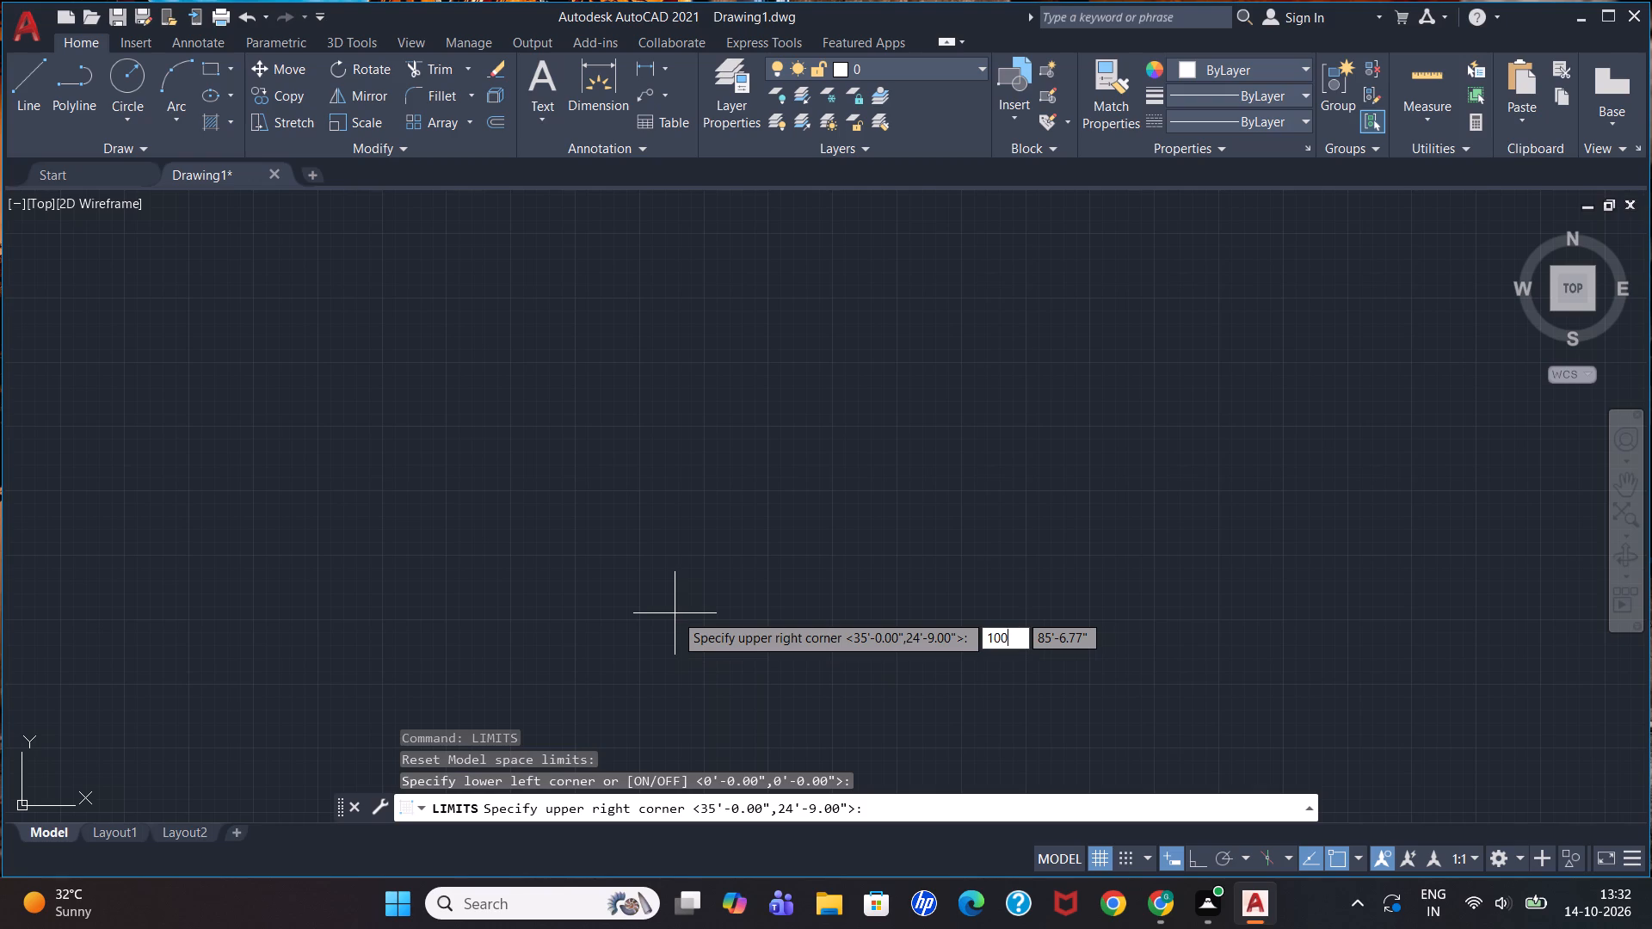
key("comma")
type("100")
key("Return")
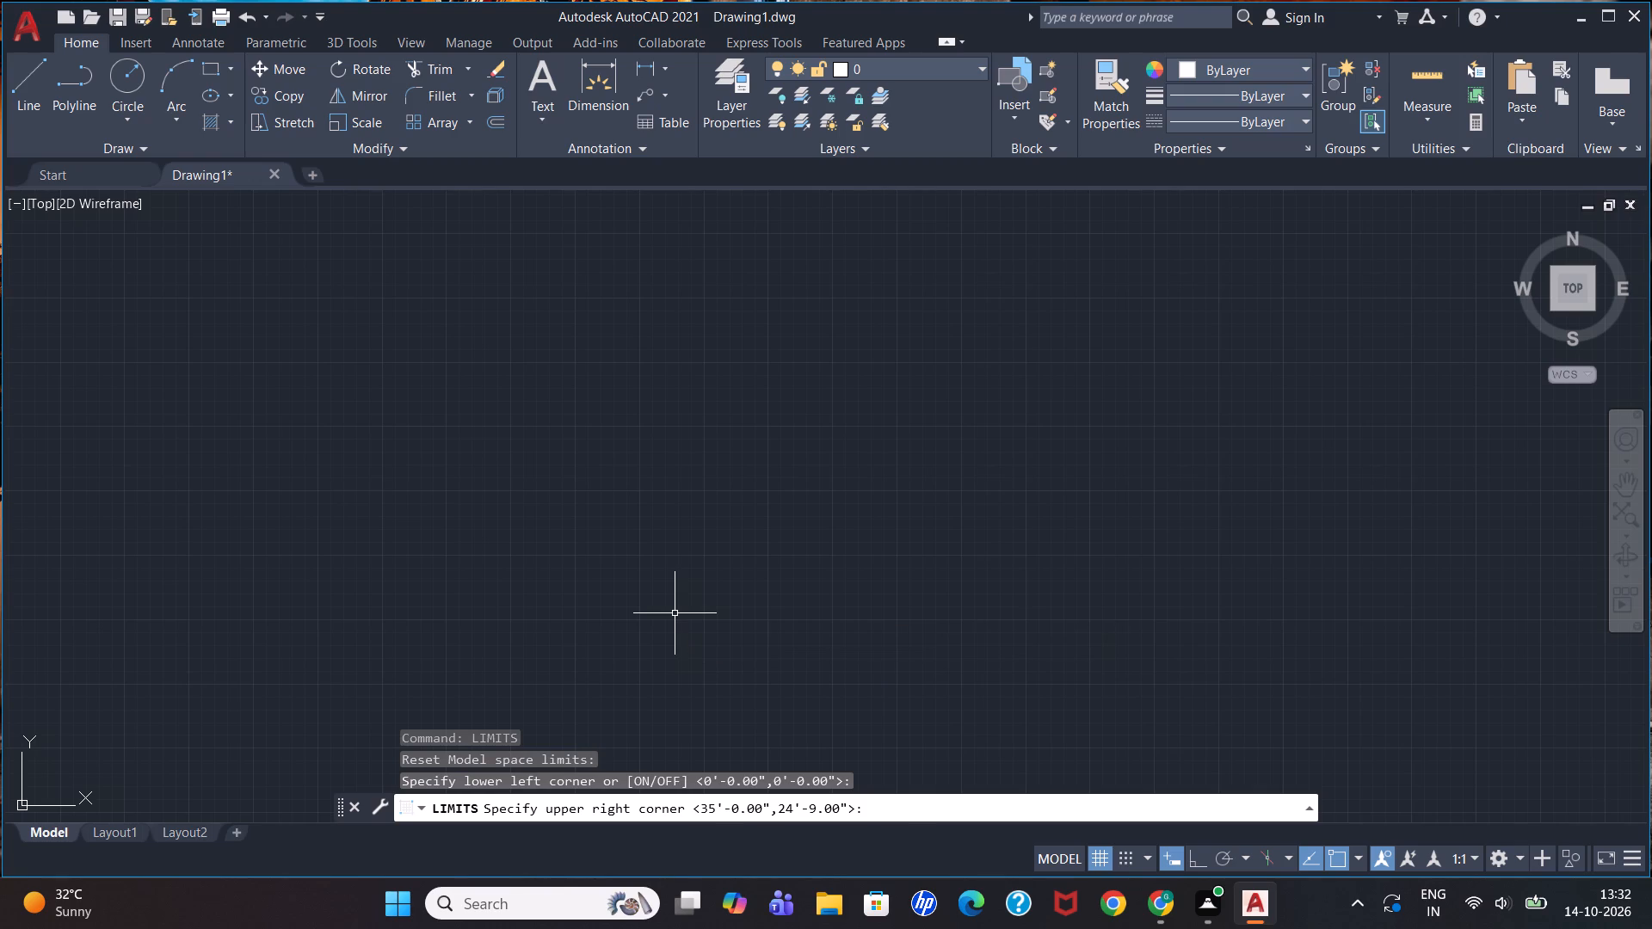
Draw a rectangle 12' wide and 14' high in an empty area of model space.
key("z")
key("Return")
key("a")
key("Return")
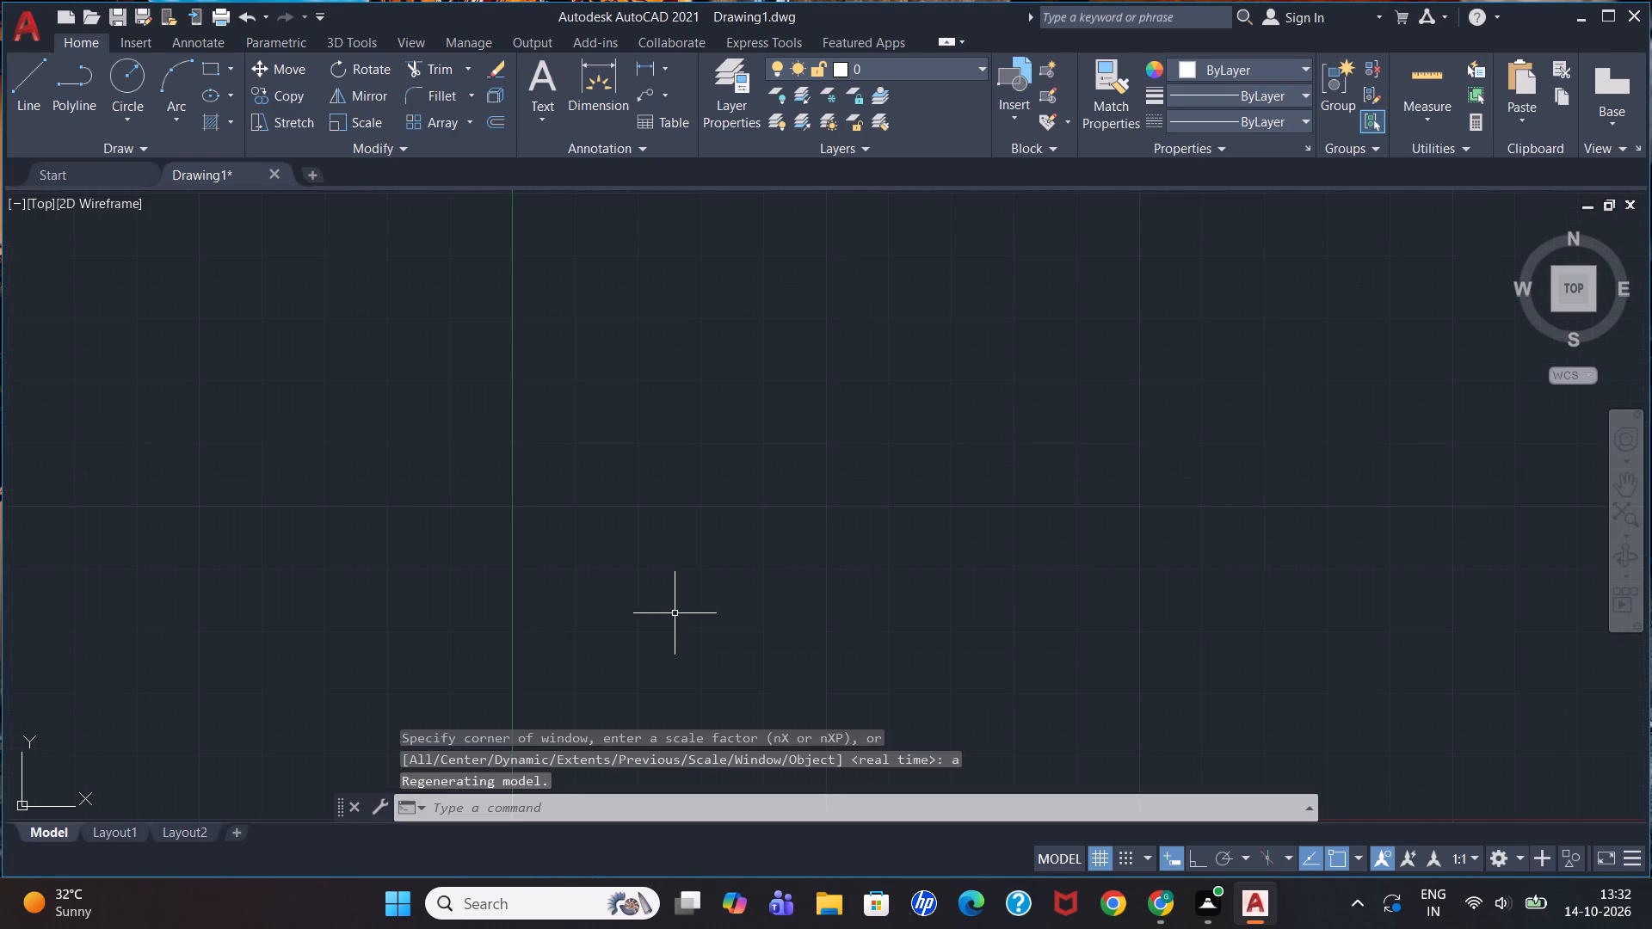
scroll(674, 612, "down", 3)
scroll(993, 342, "up", 2)
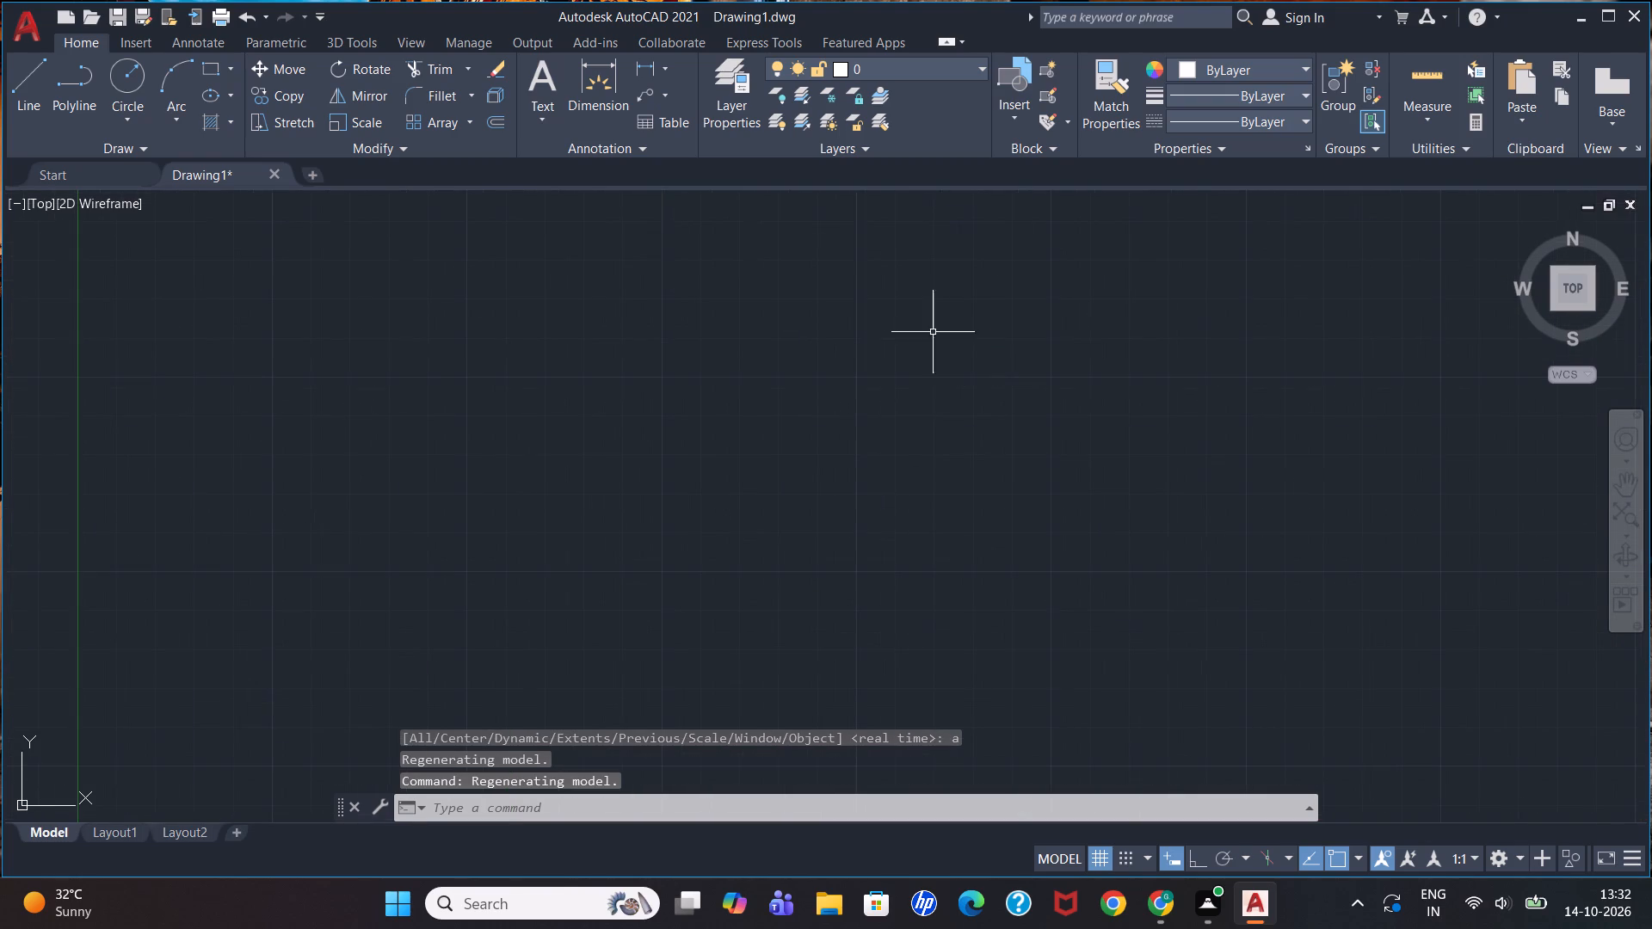
left_click(217, 63)
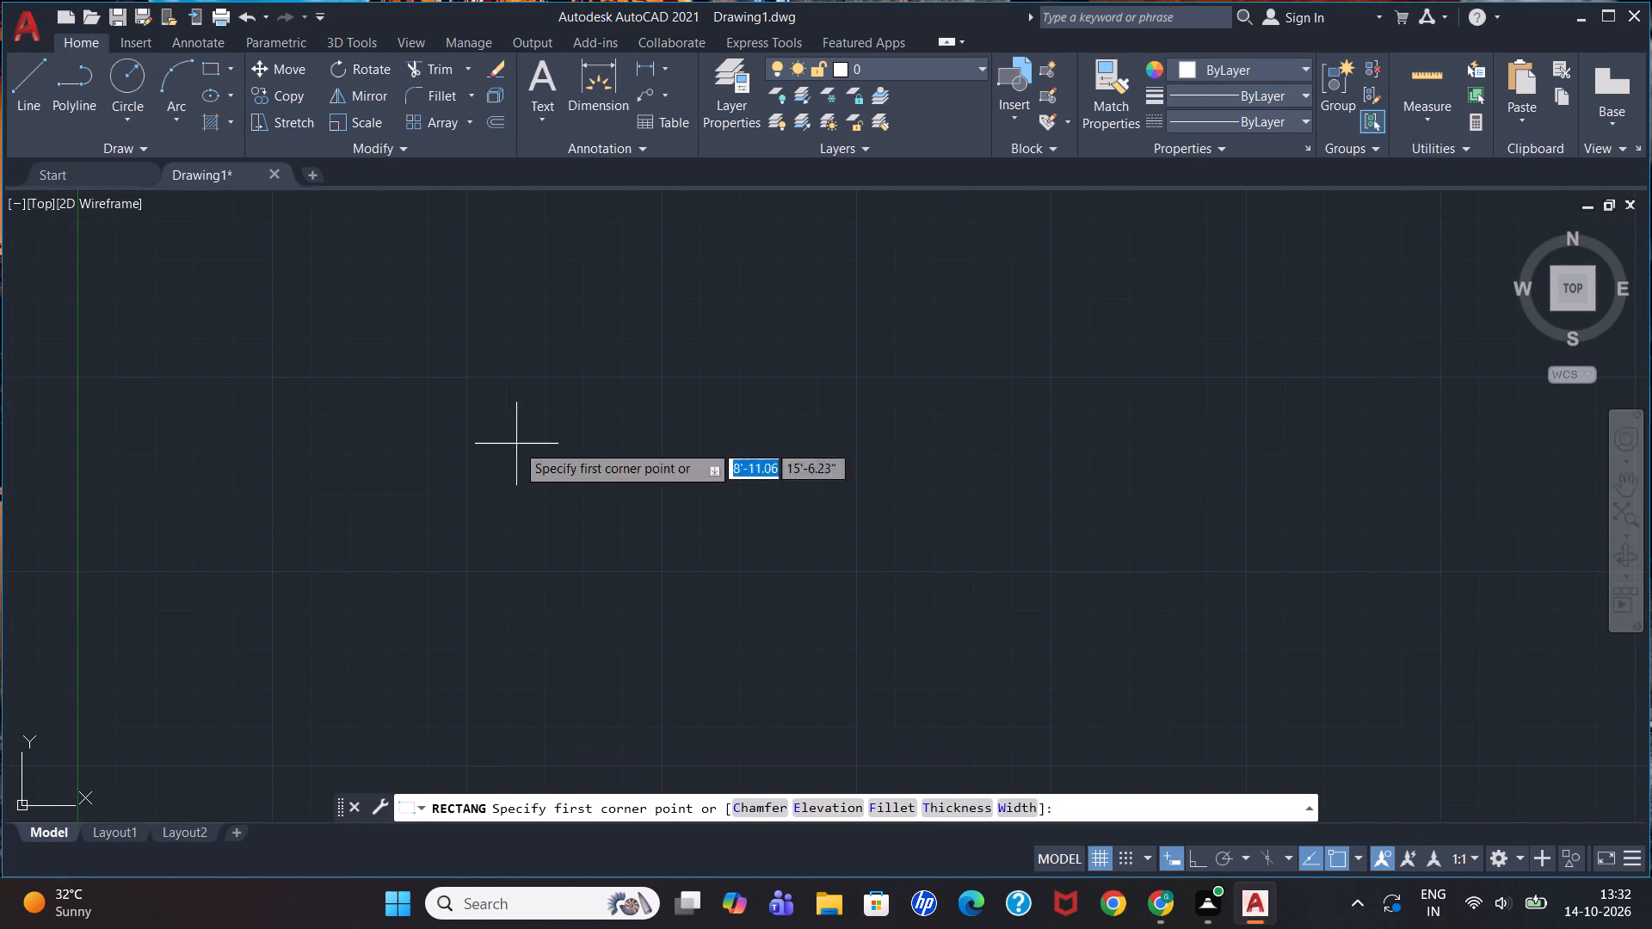
left_click(550, 357)
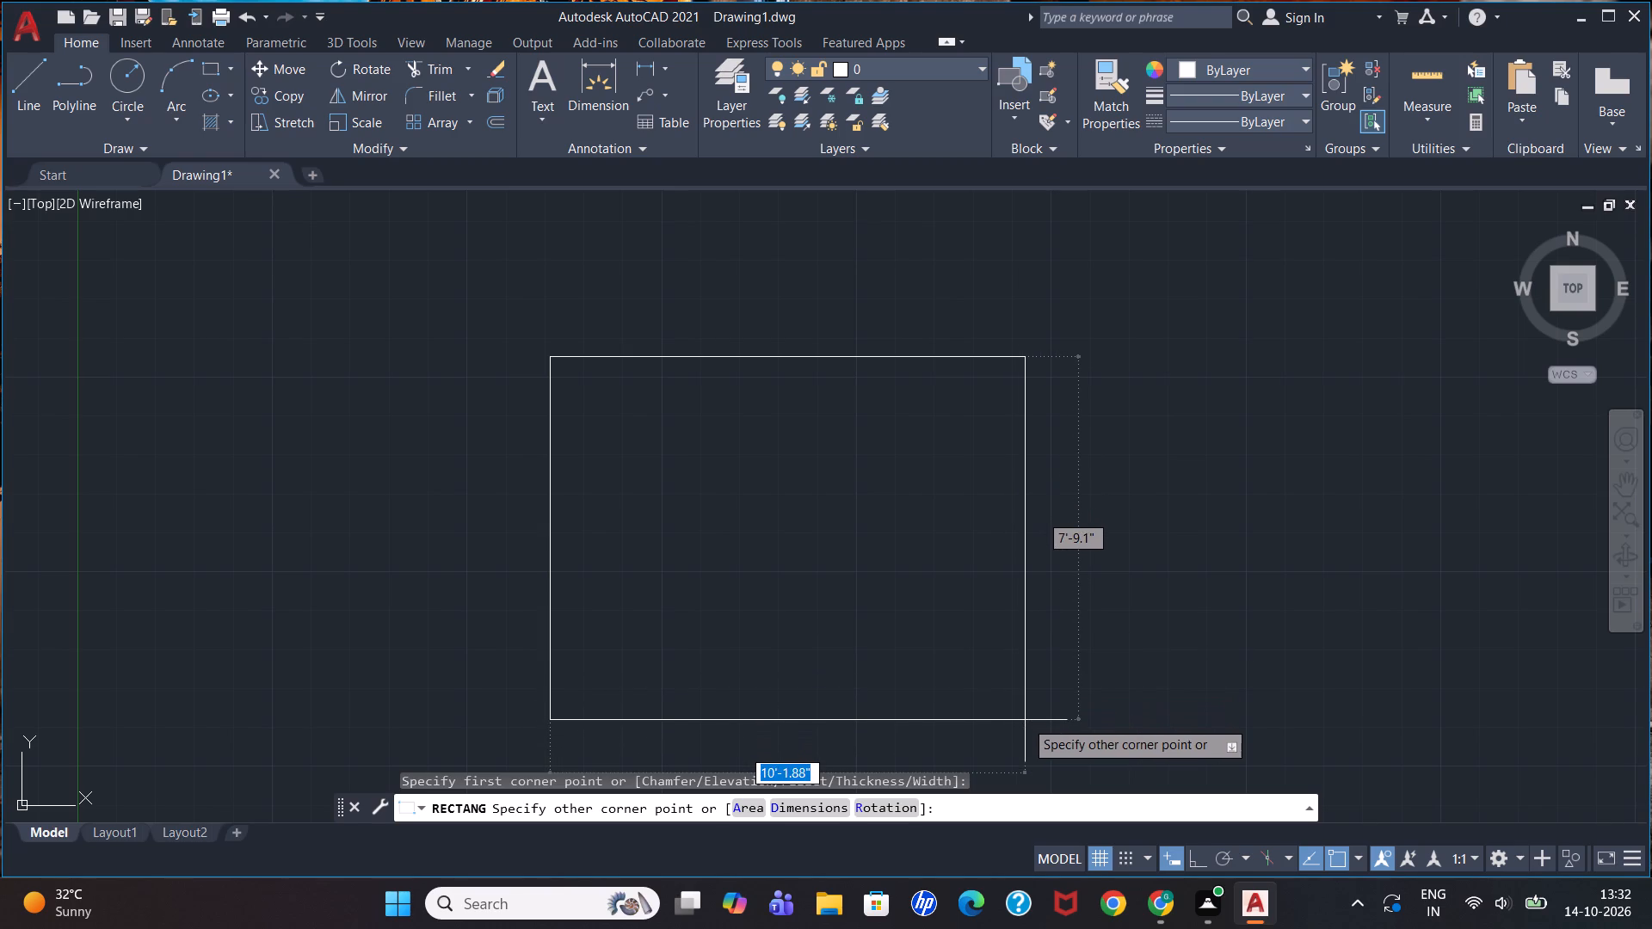
type("12")
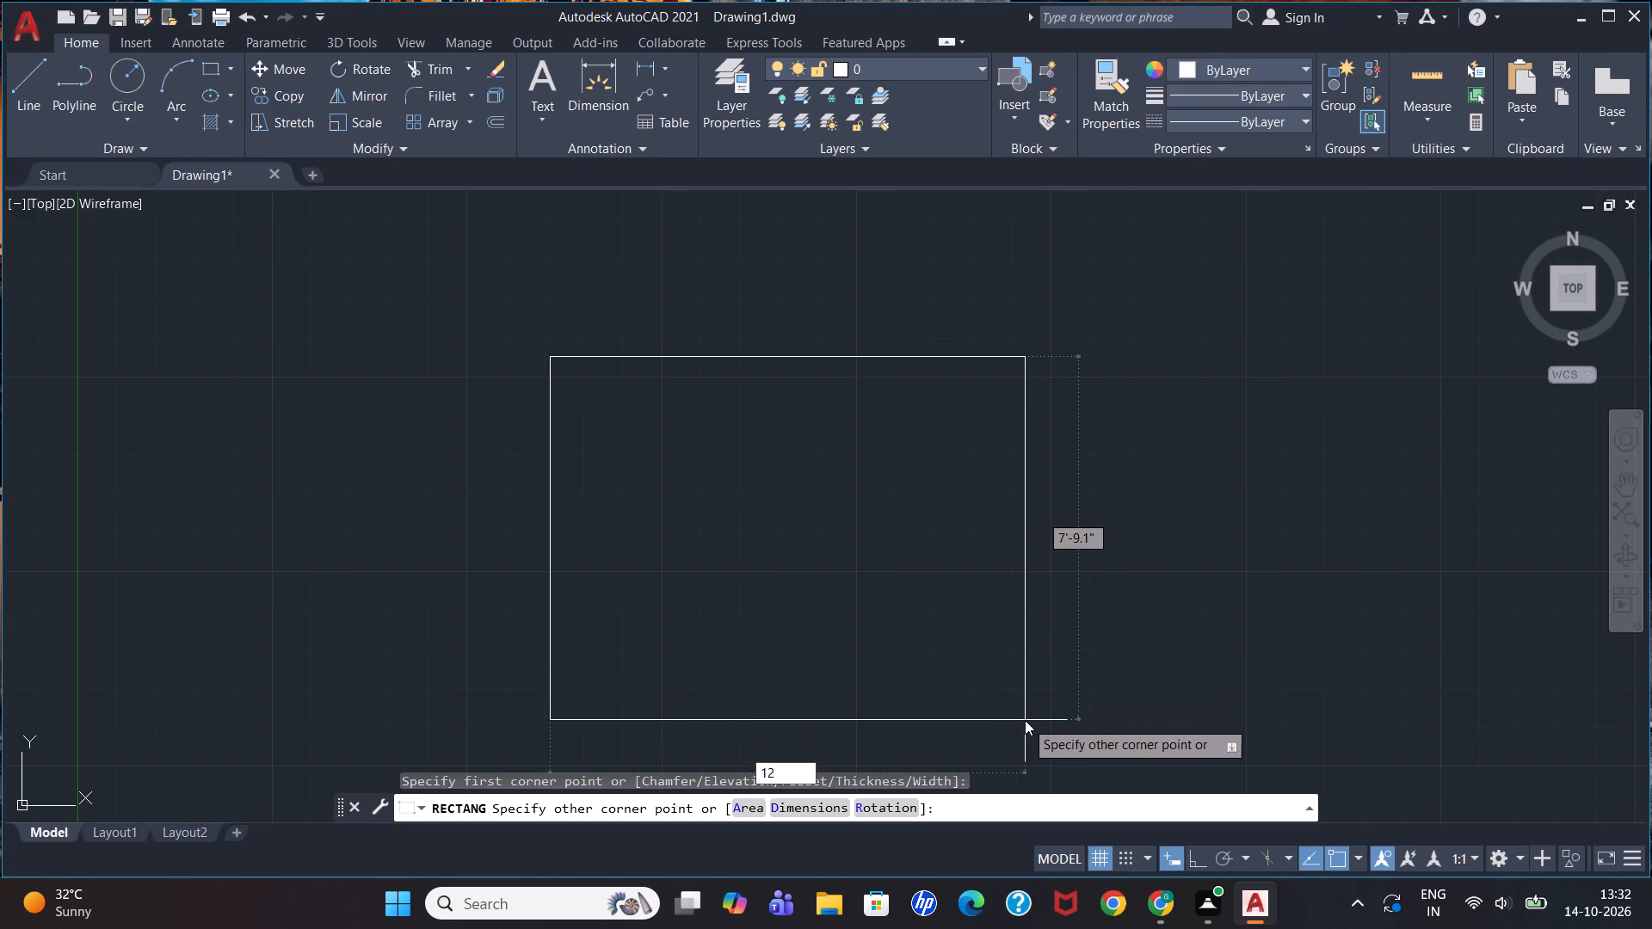
key("apostrophe")
type(",14")
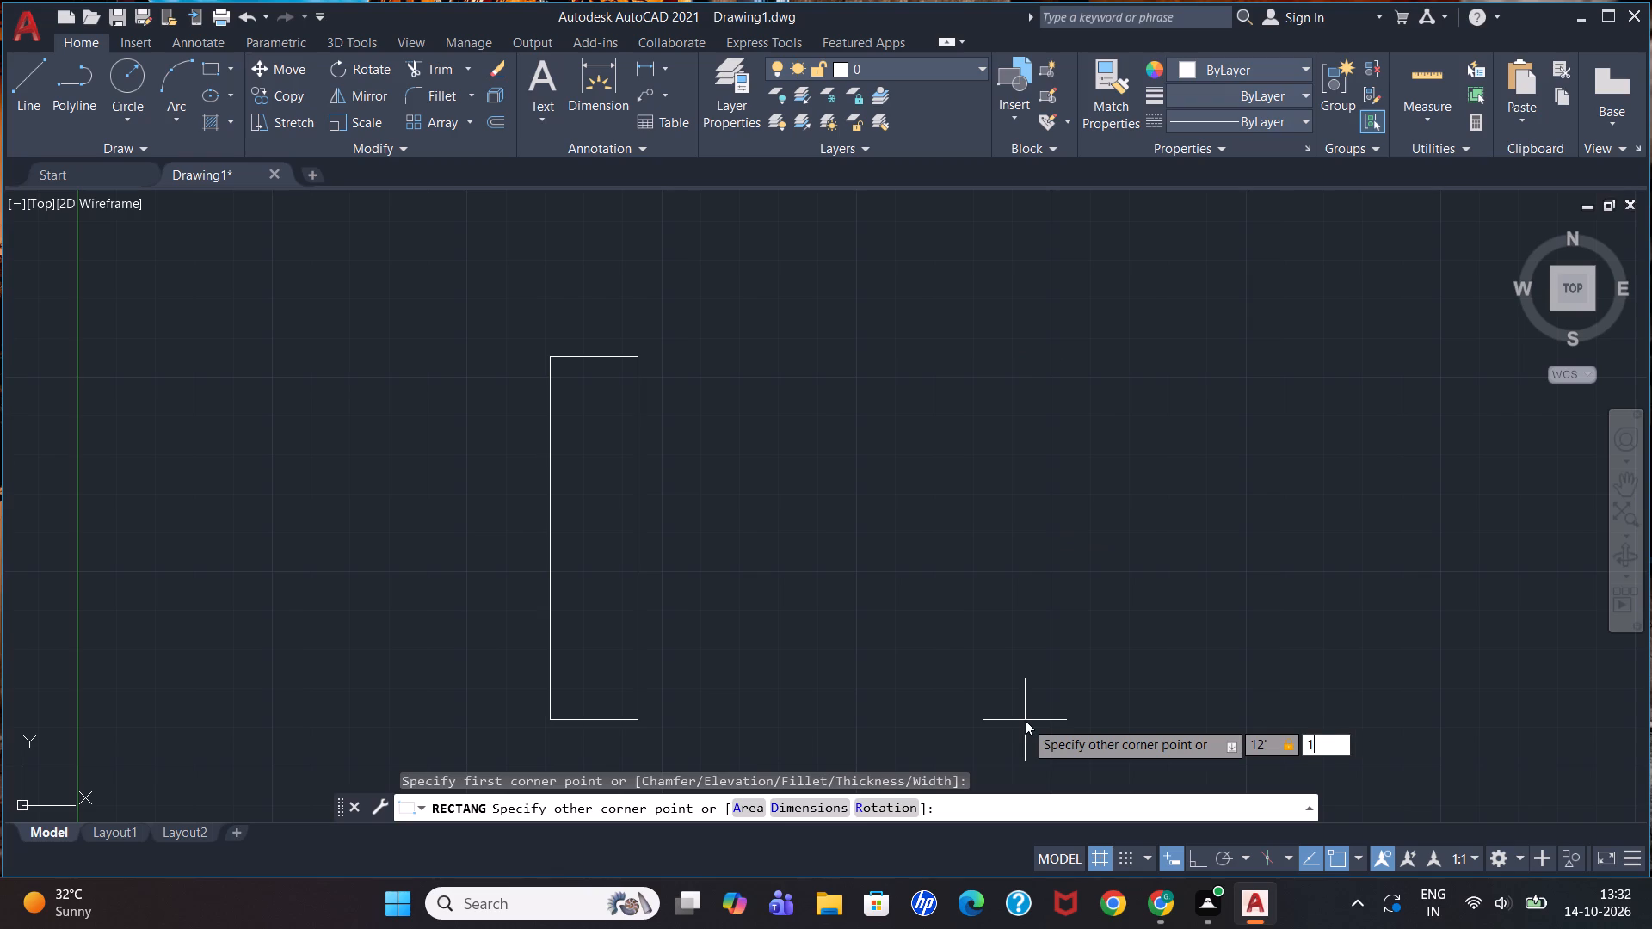
key("apostrophe")
key("Return")
Check the width of the 12' by 14' rectangle along its top edge with a linear dimension preview, without placing the dimension.
scroll(1025, 720, "down", 2)
scroll(1021, 525, "up", 2)
scroll(1023, 514, "down", 2)
scroll(974, 252, "up", 1)
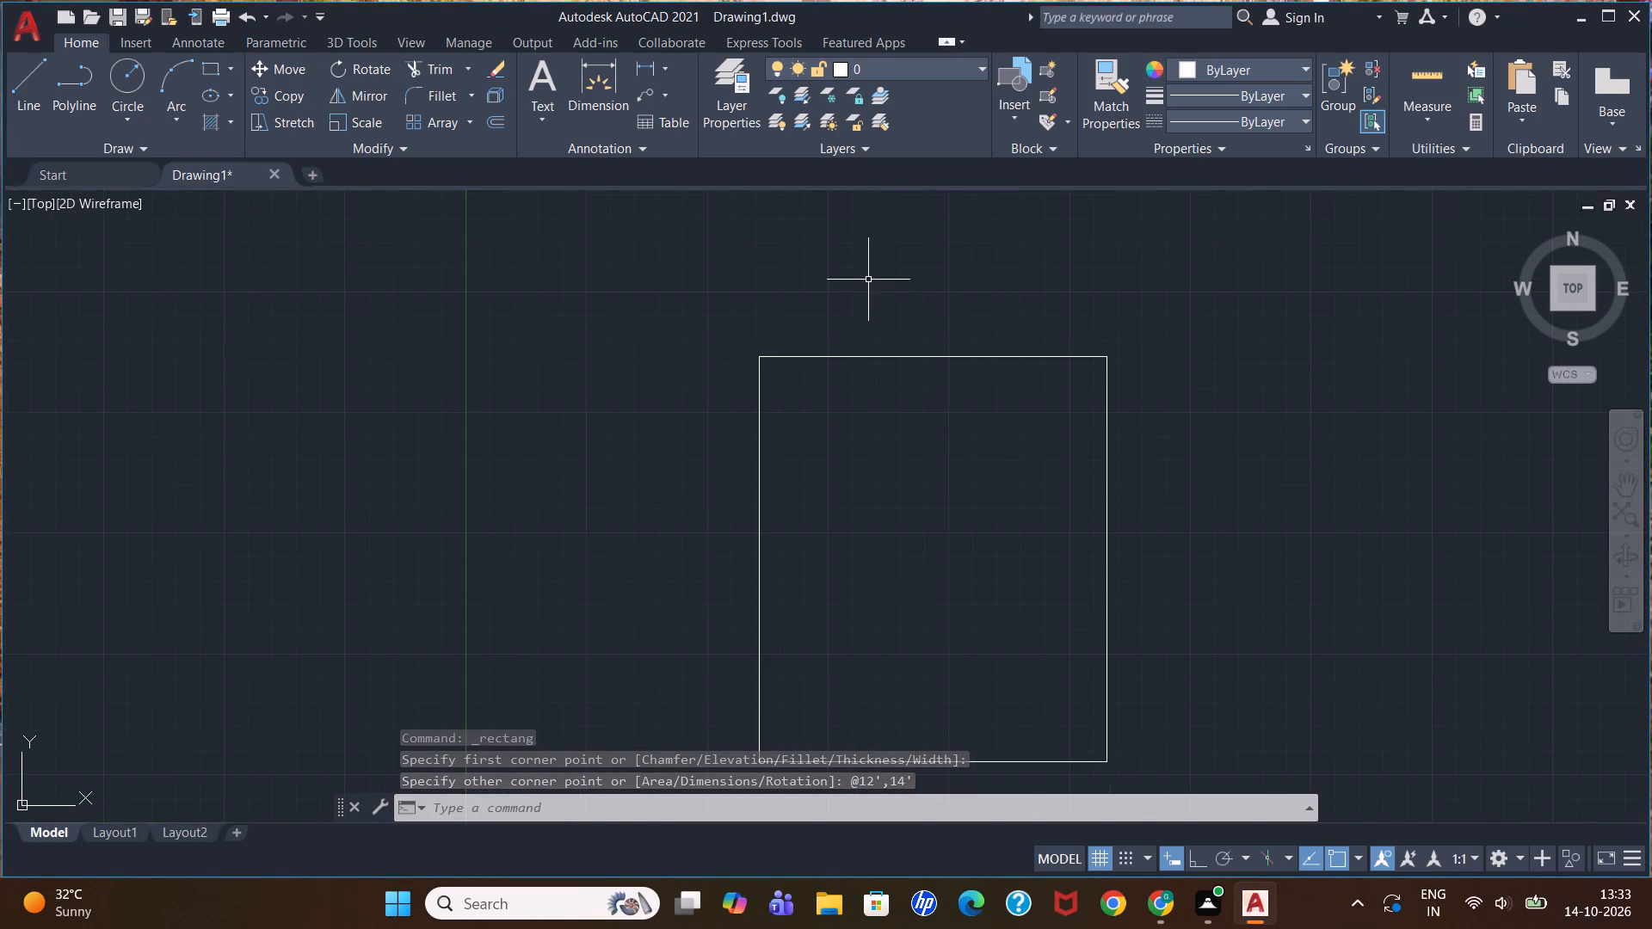
scroll(918, 495, "down", 2)
scroll(924, 562, "up", 2)
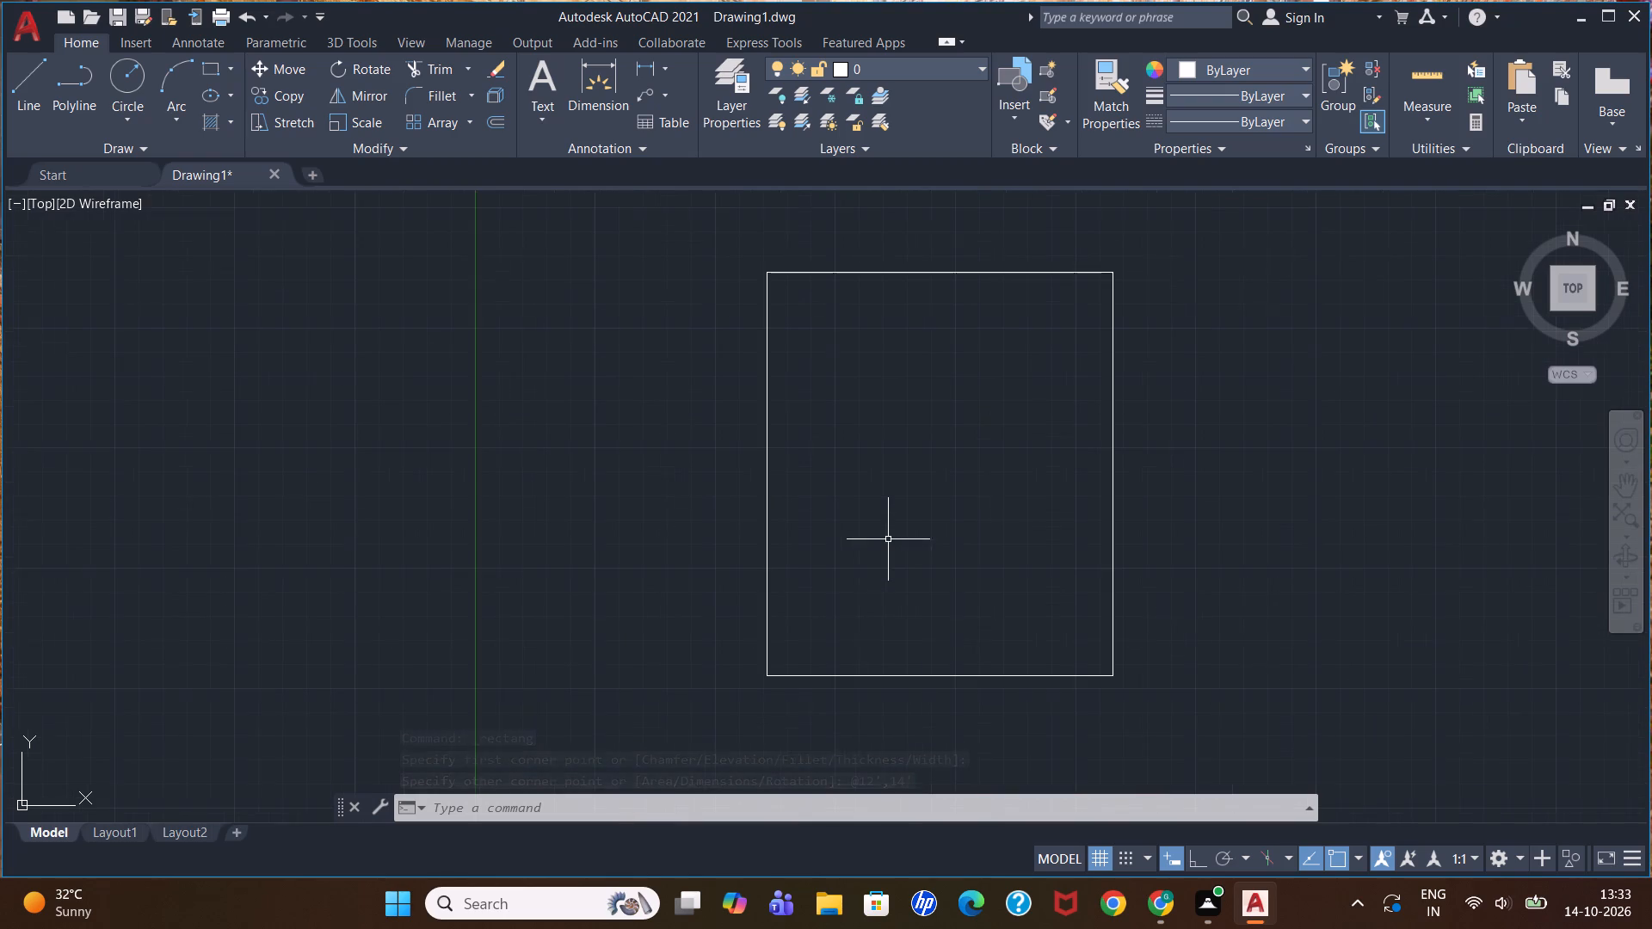
left_click(639, 63)
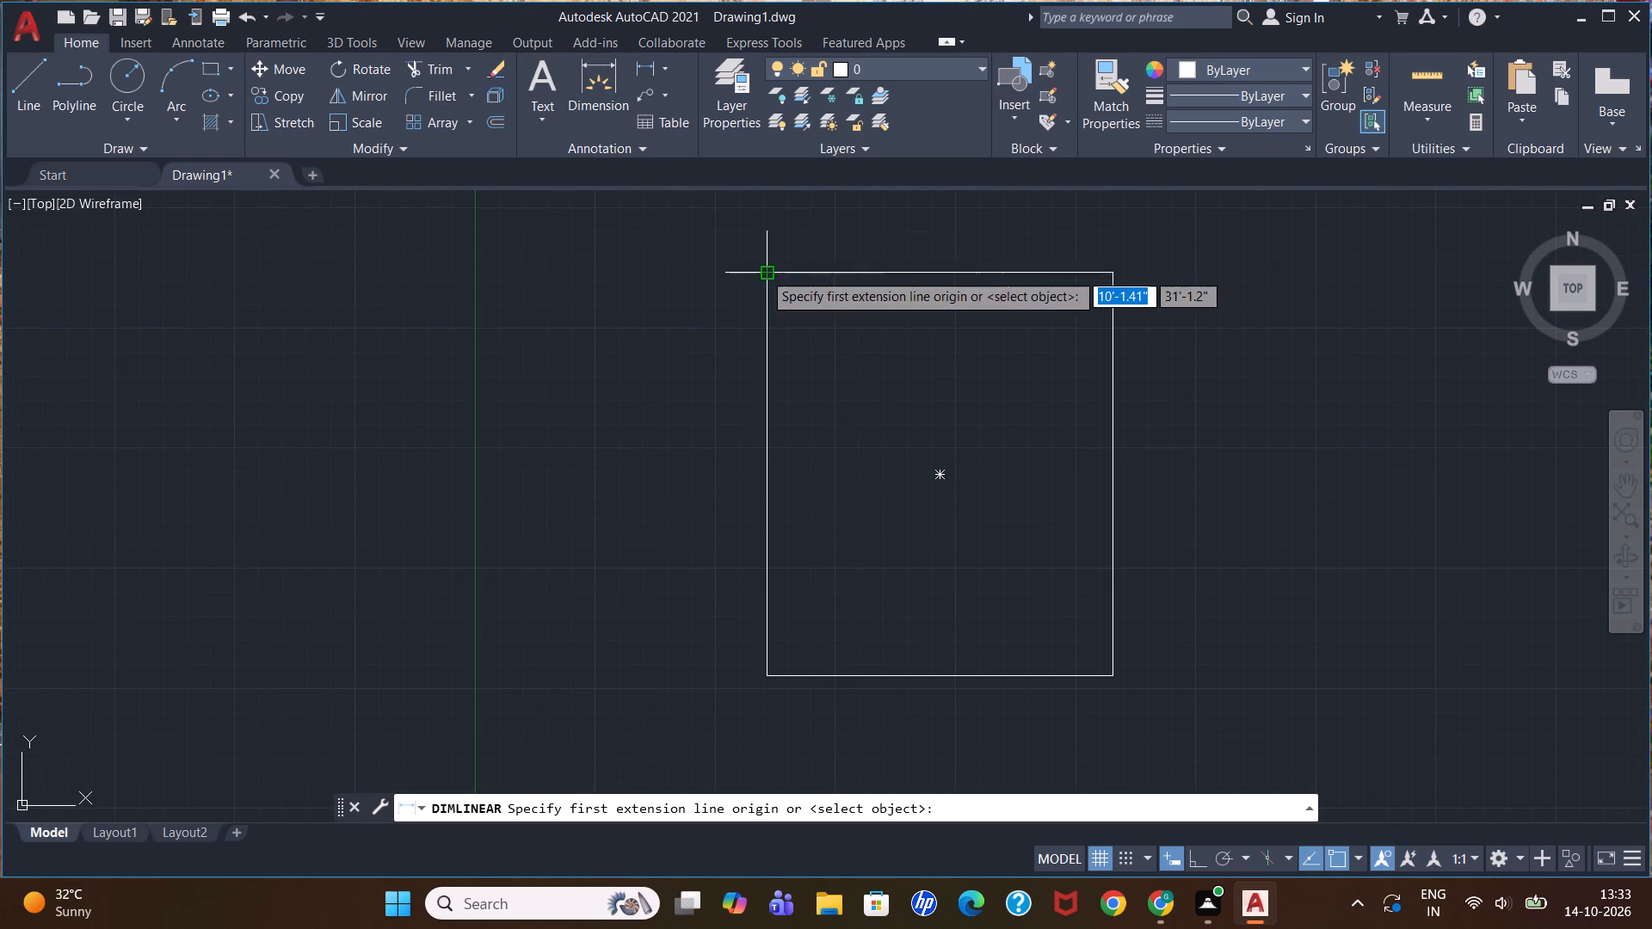
left_click(762, 272)
left_click(1115, 277)
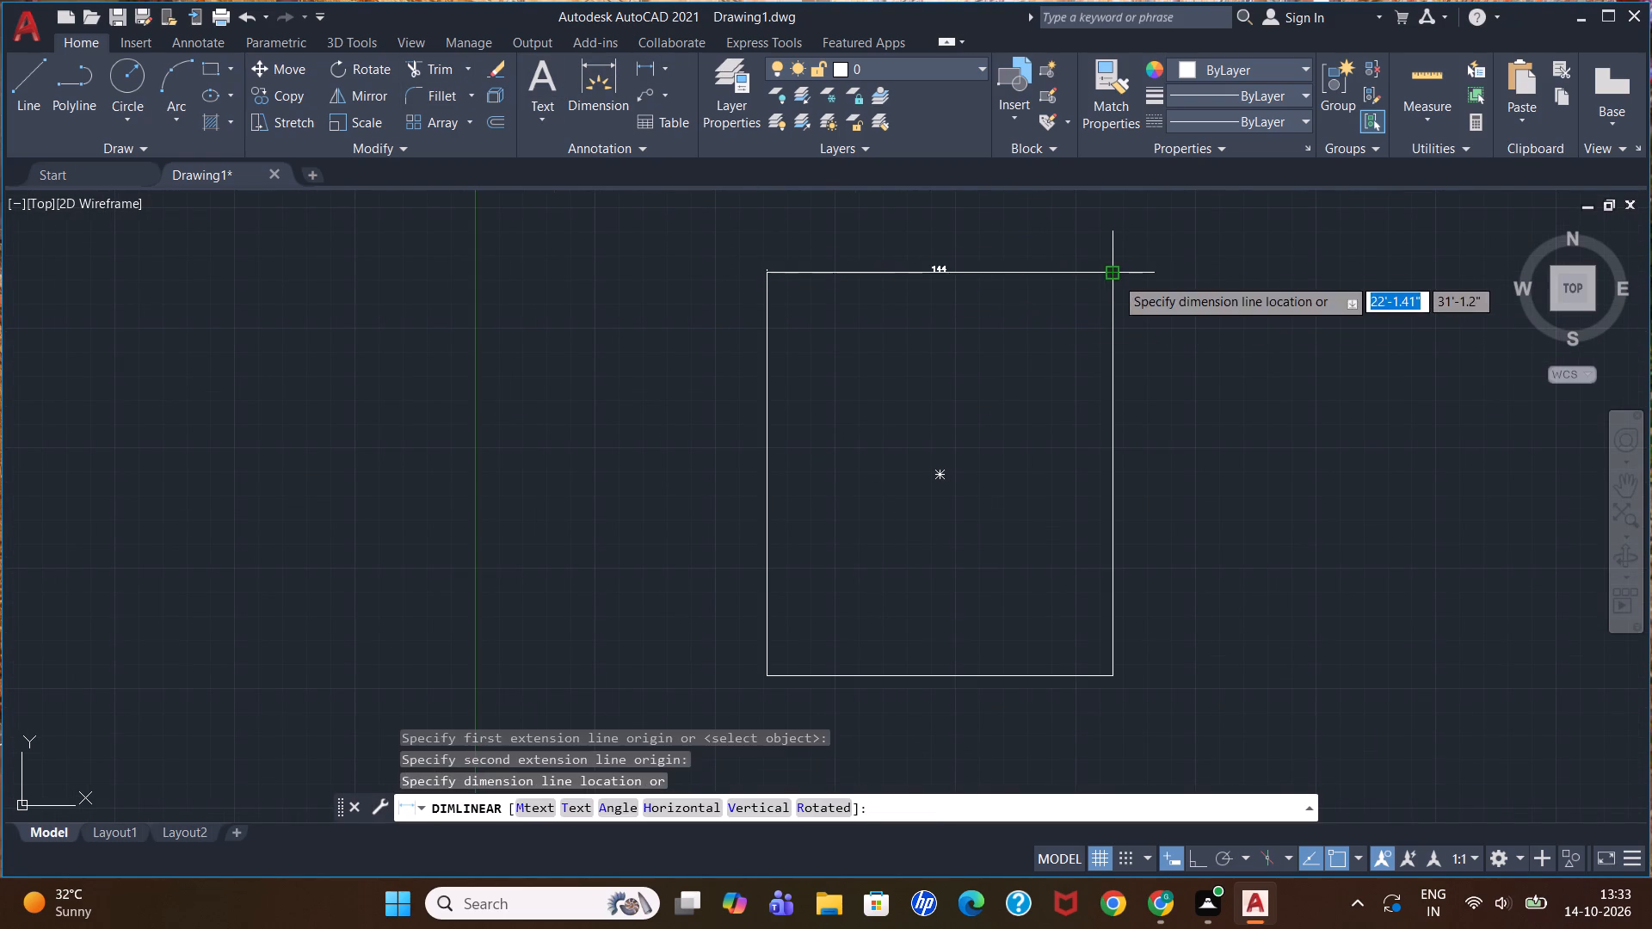
scroll(1097, 314, "up", 1)
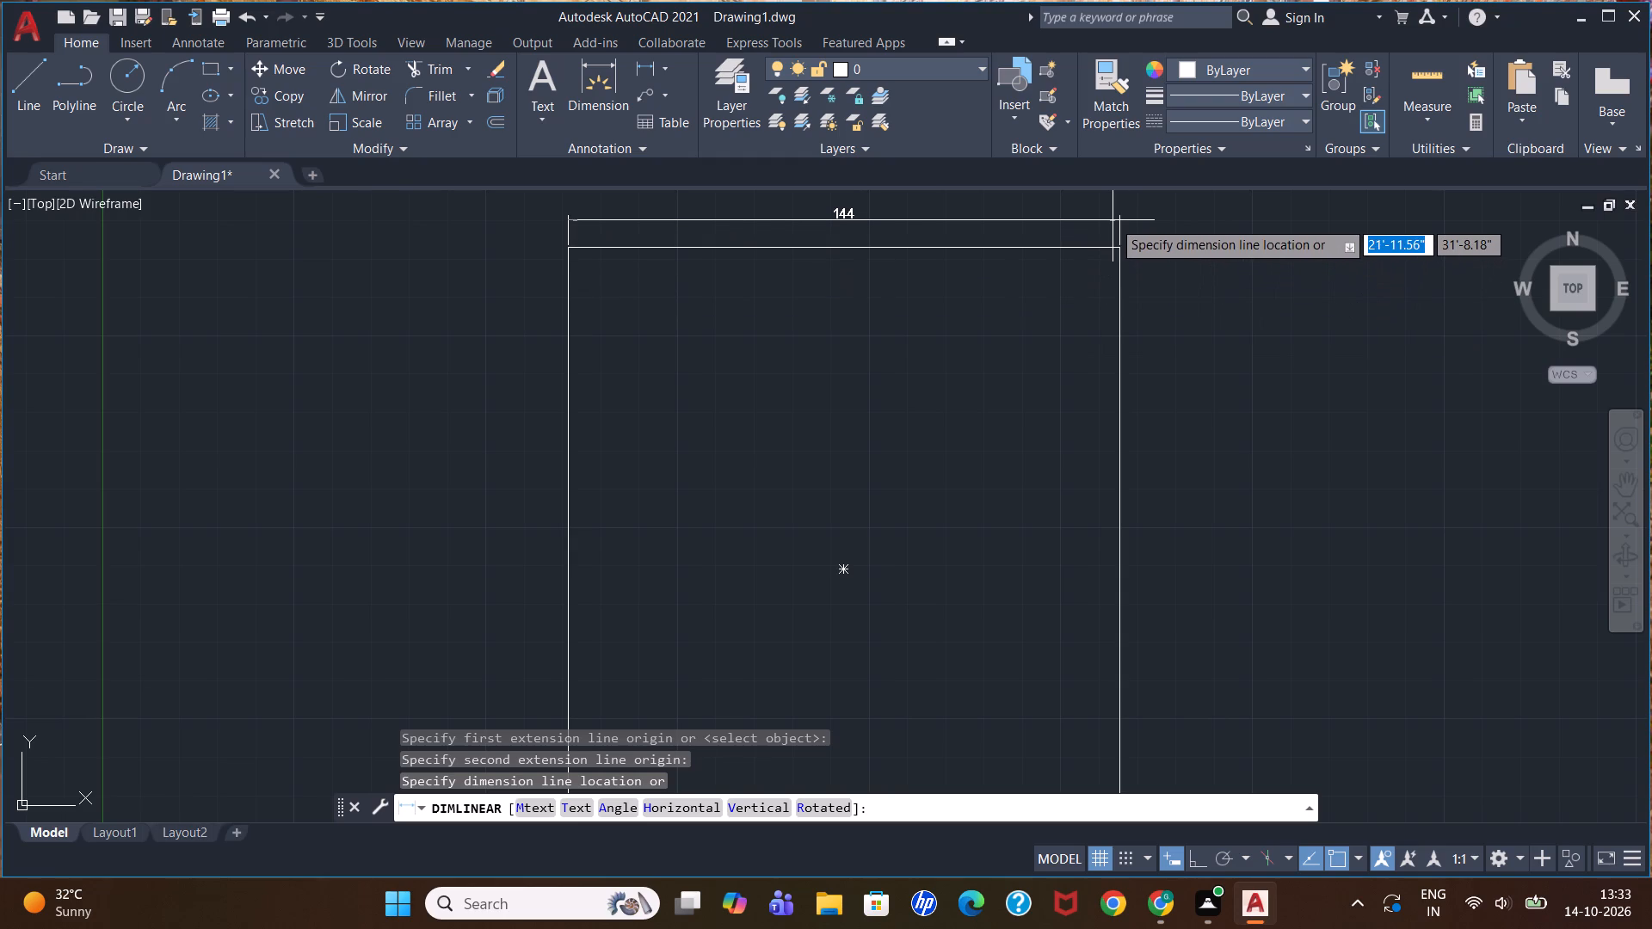
scroll(1111, 220, "down", 1)
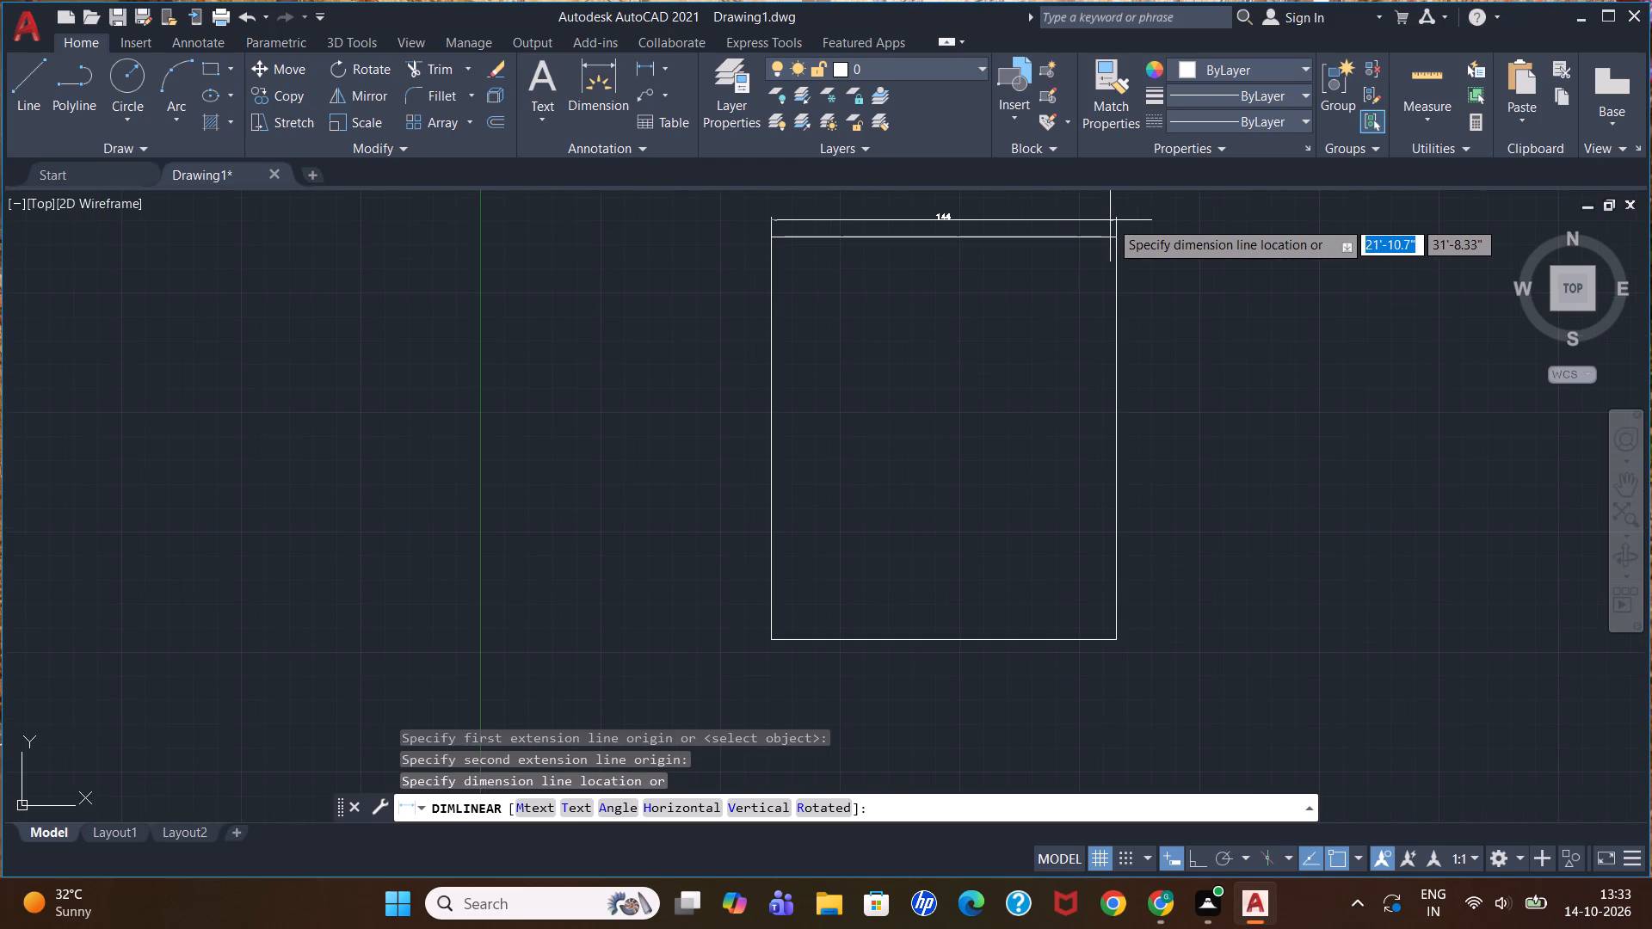
key("Escape")
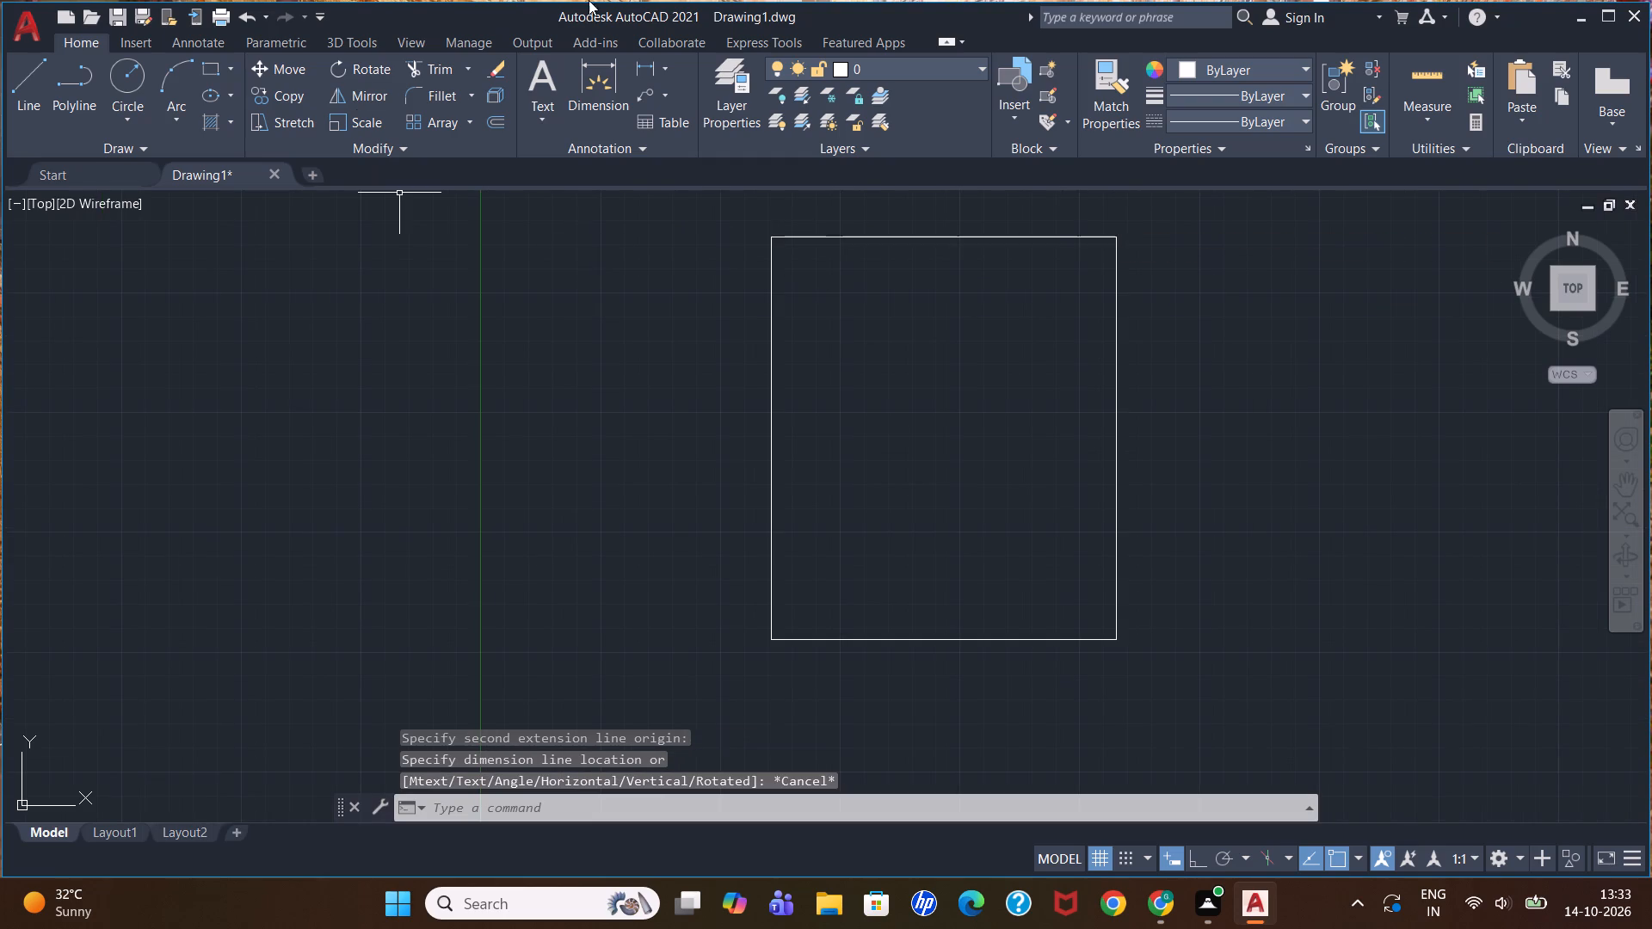
Check the rectangle's height along its left edge with a linear dimension preview, without placing the dimension.
left_click(639, 68)
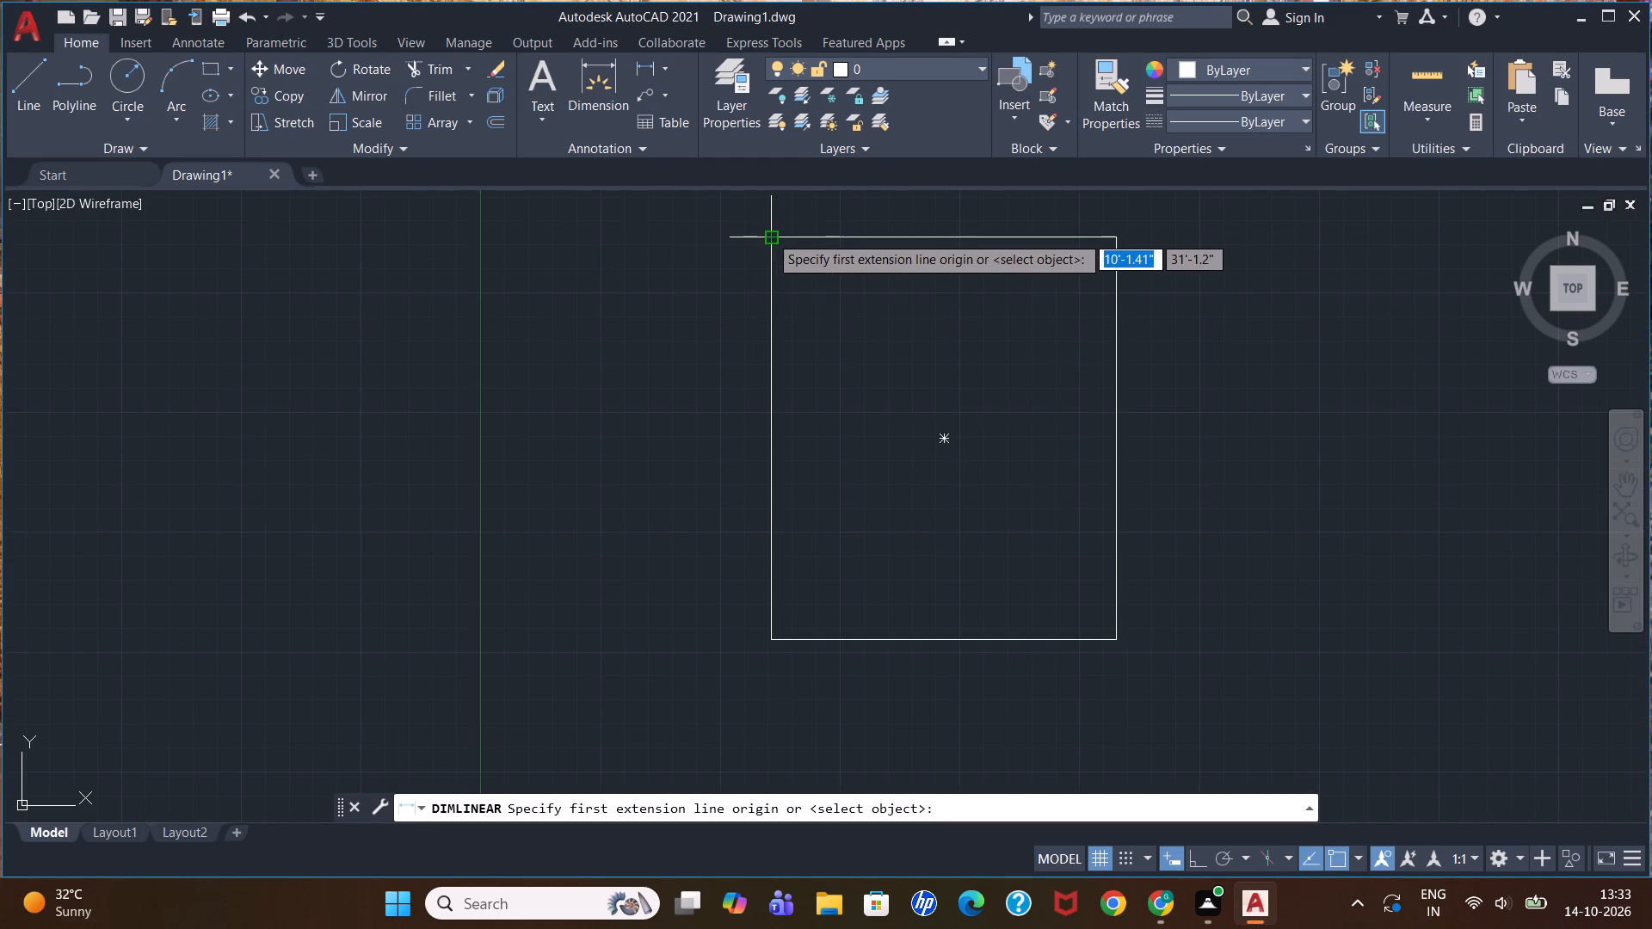
left_click(769, 235)
left_click(768, 638)
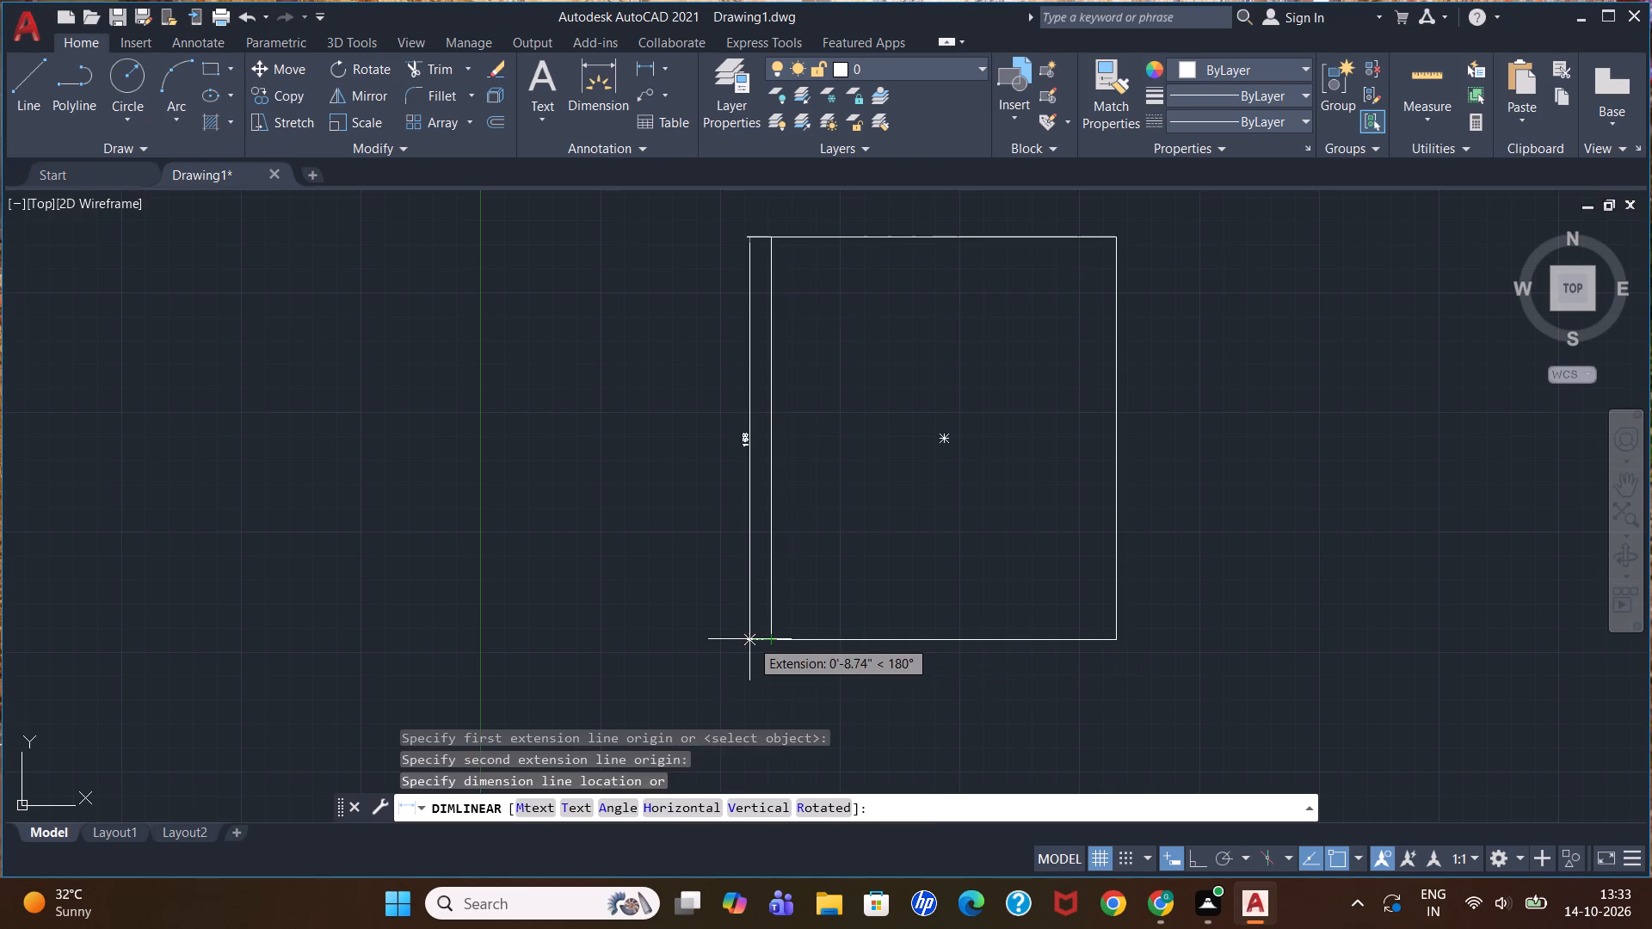
scroll(749, 639, "up", 2)
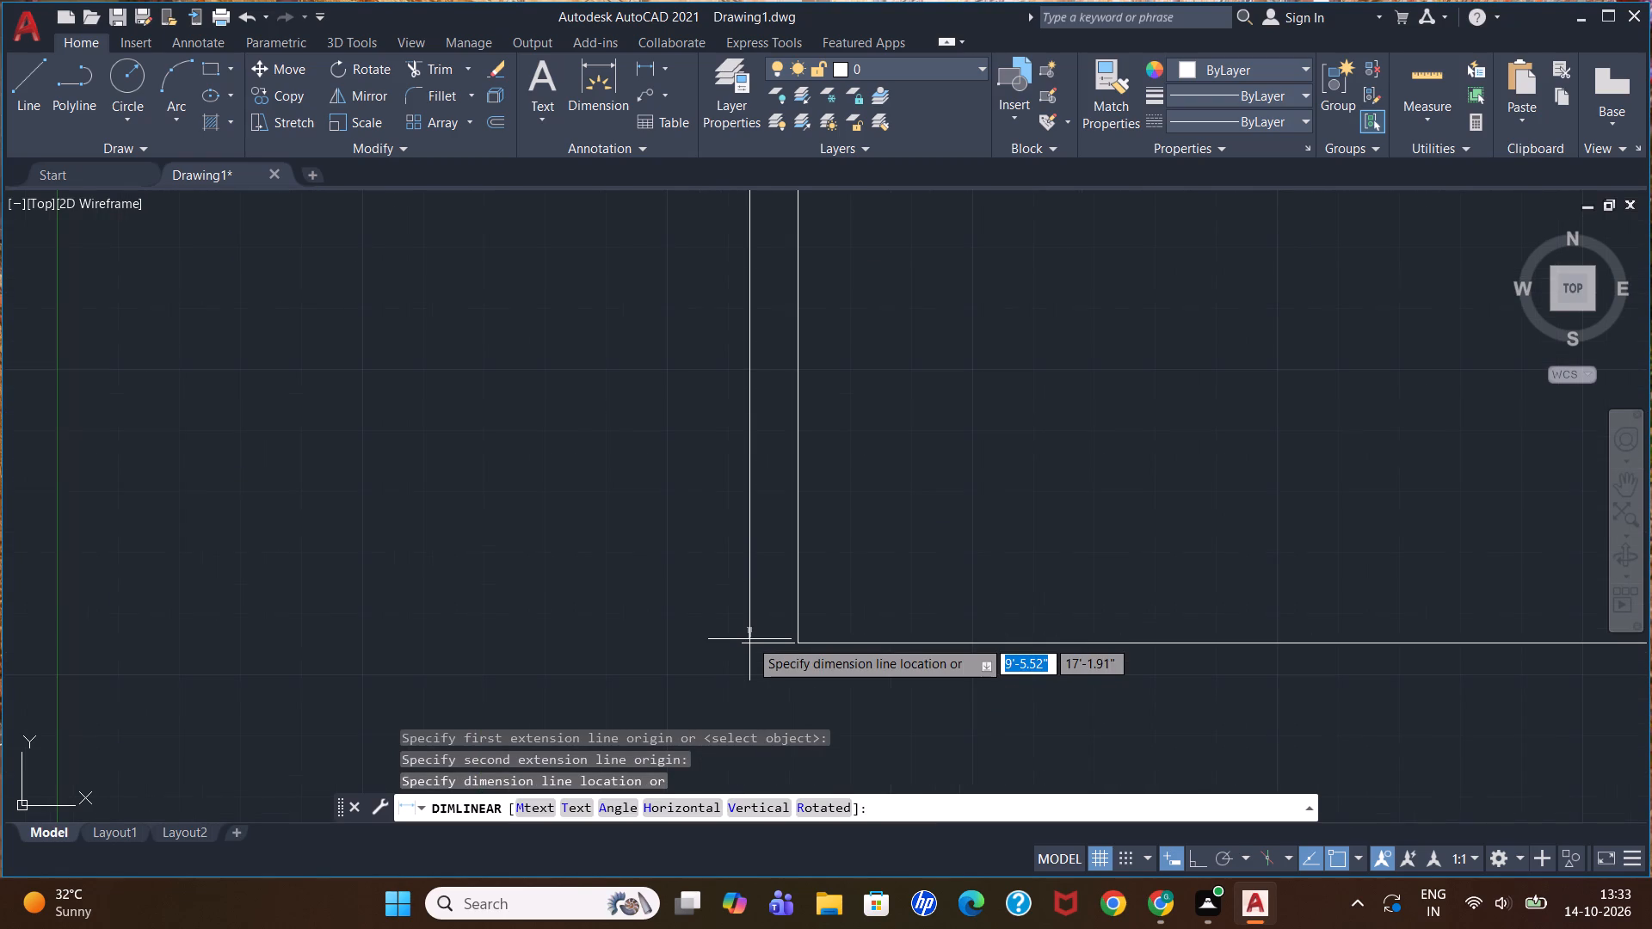
scroll(749, 639, "down", 1)
scroll(749, 639, "up", 1)
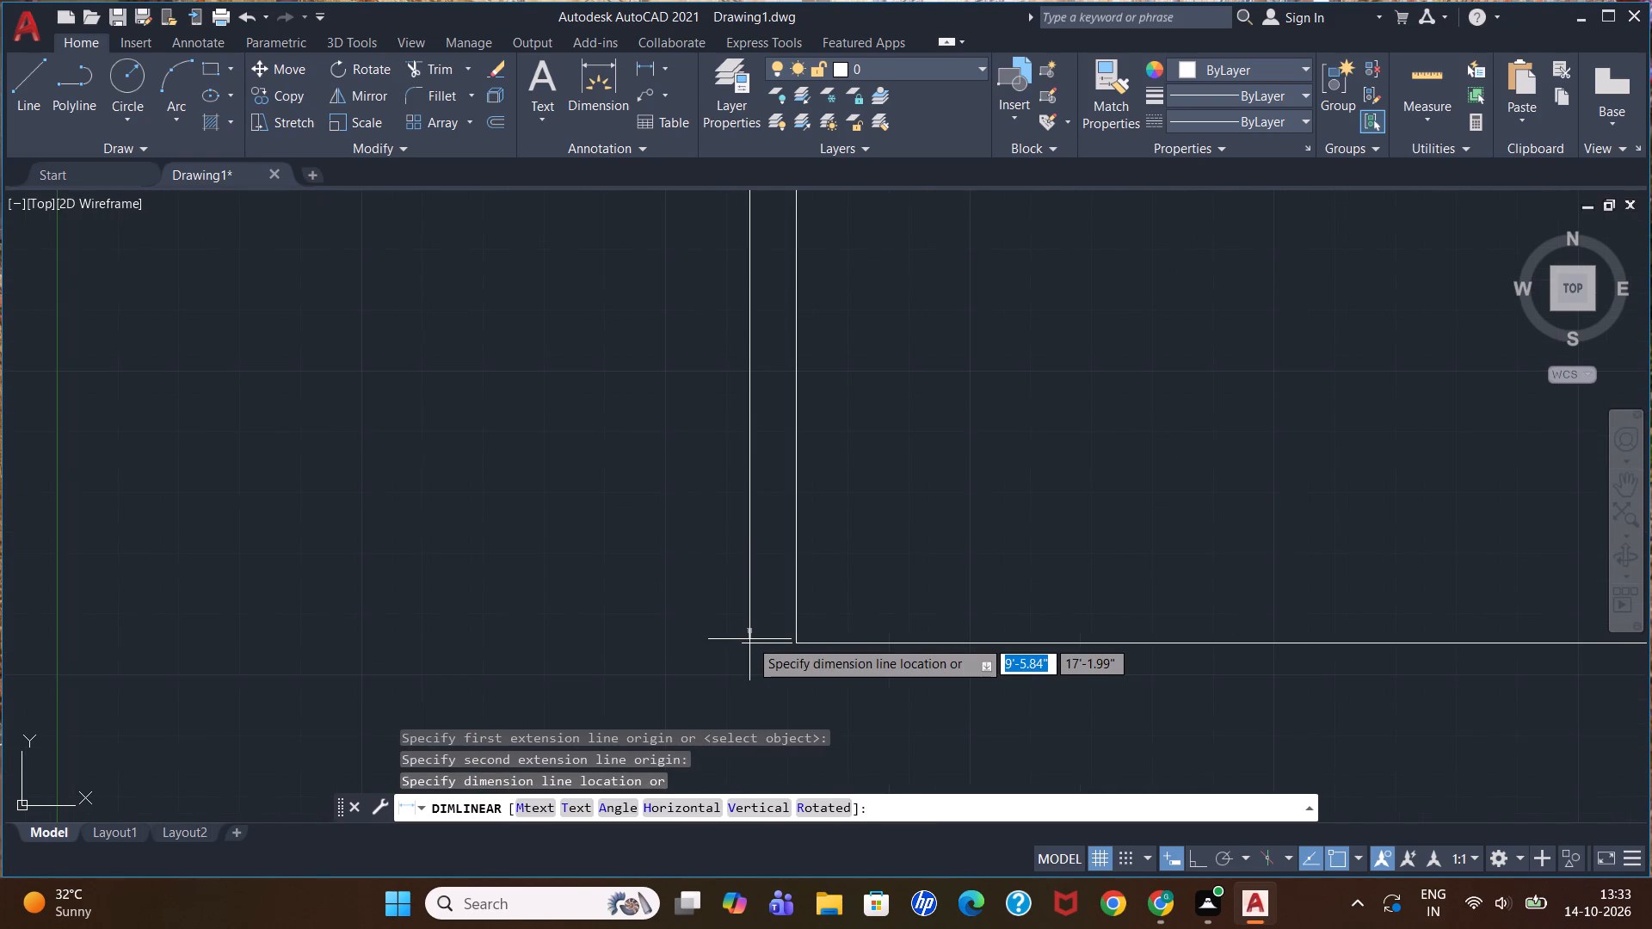
scroll(749, 639, "down", 1)
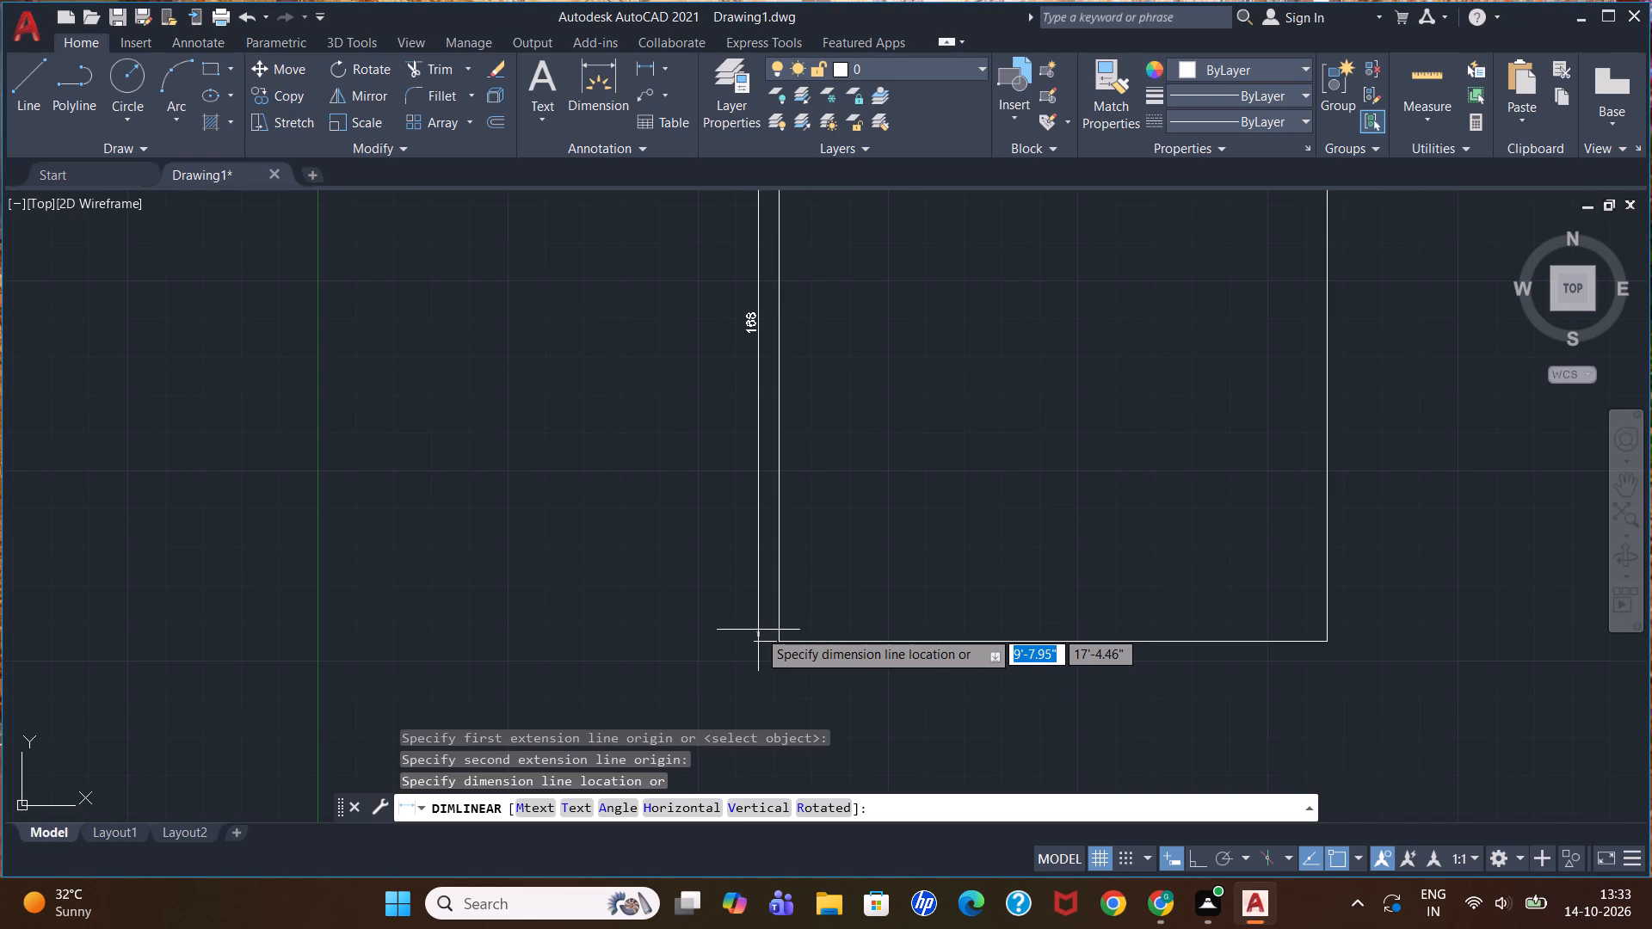
scroll(755, 630, "up", 1)
scroll(755, 630, "down", 1)
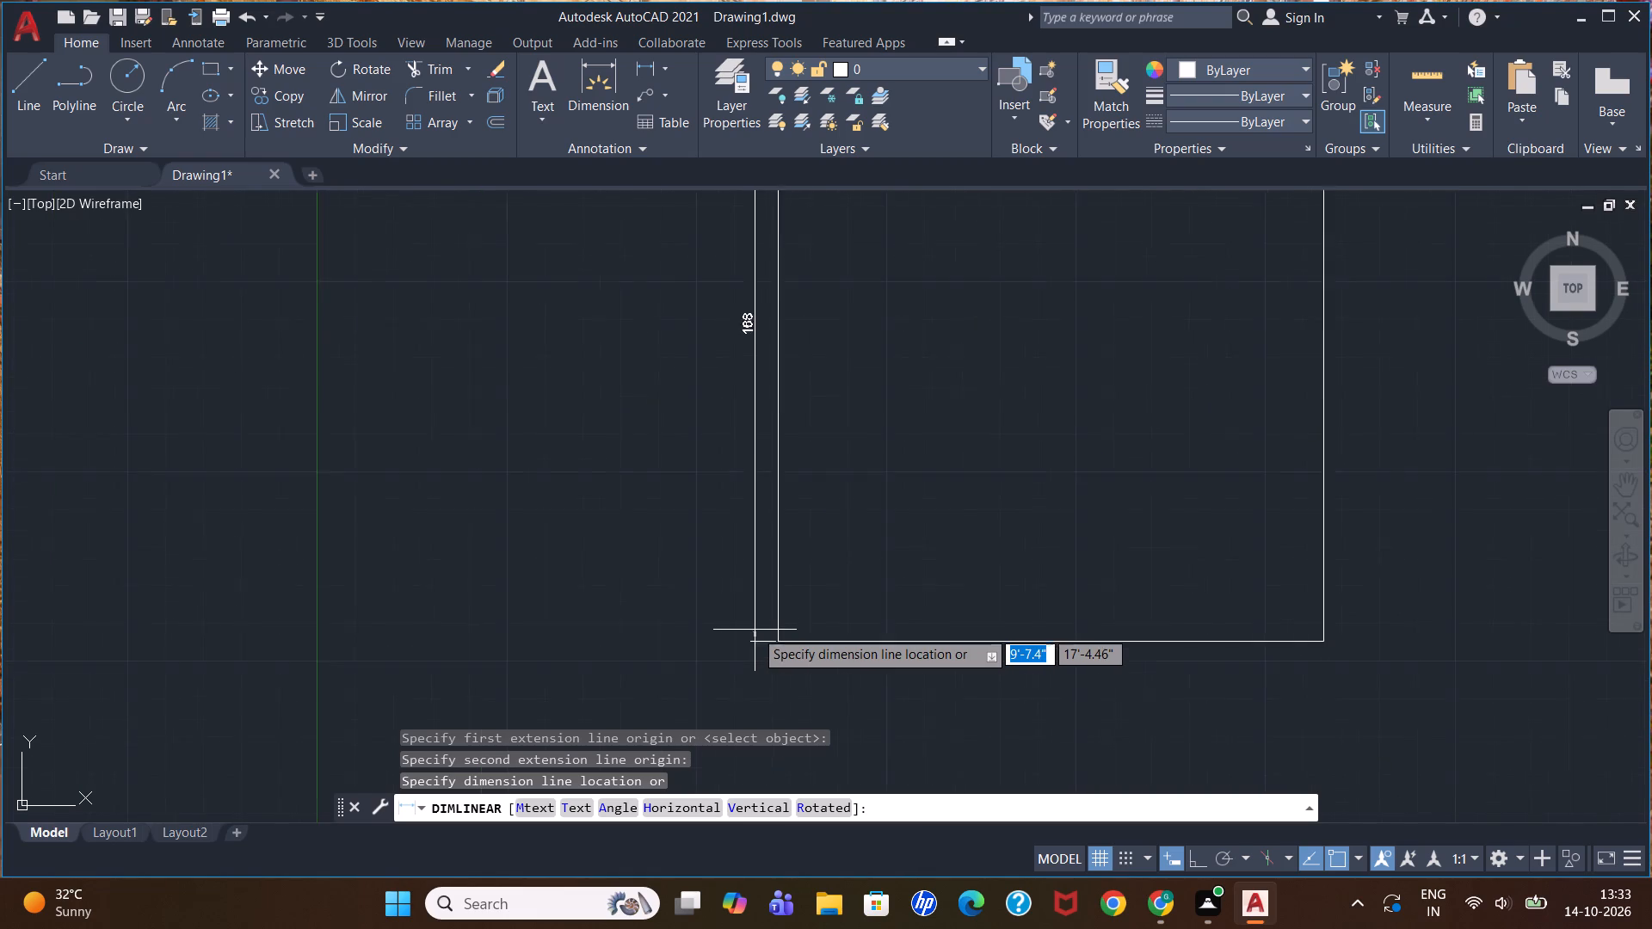
scroll(755, 630, "down", 1)
key("Escape")
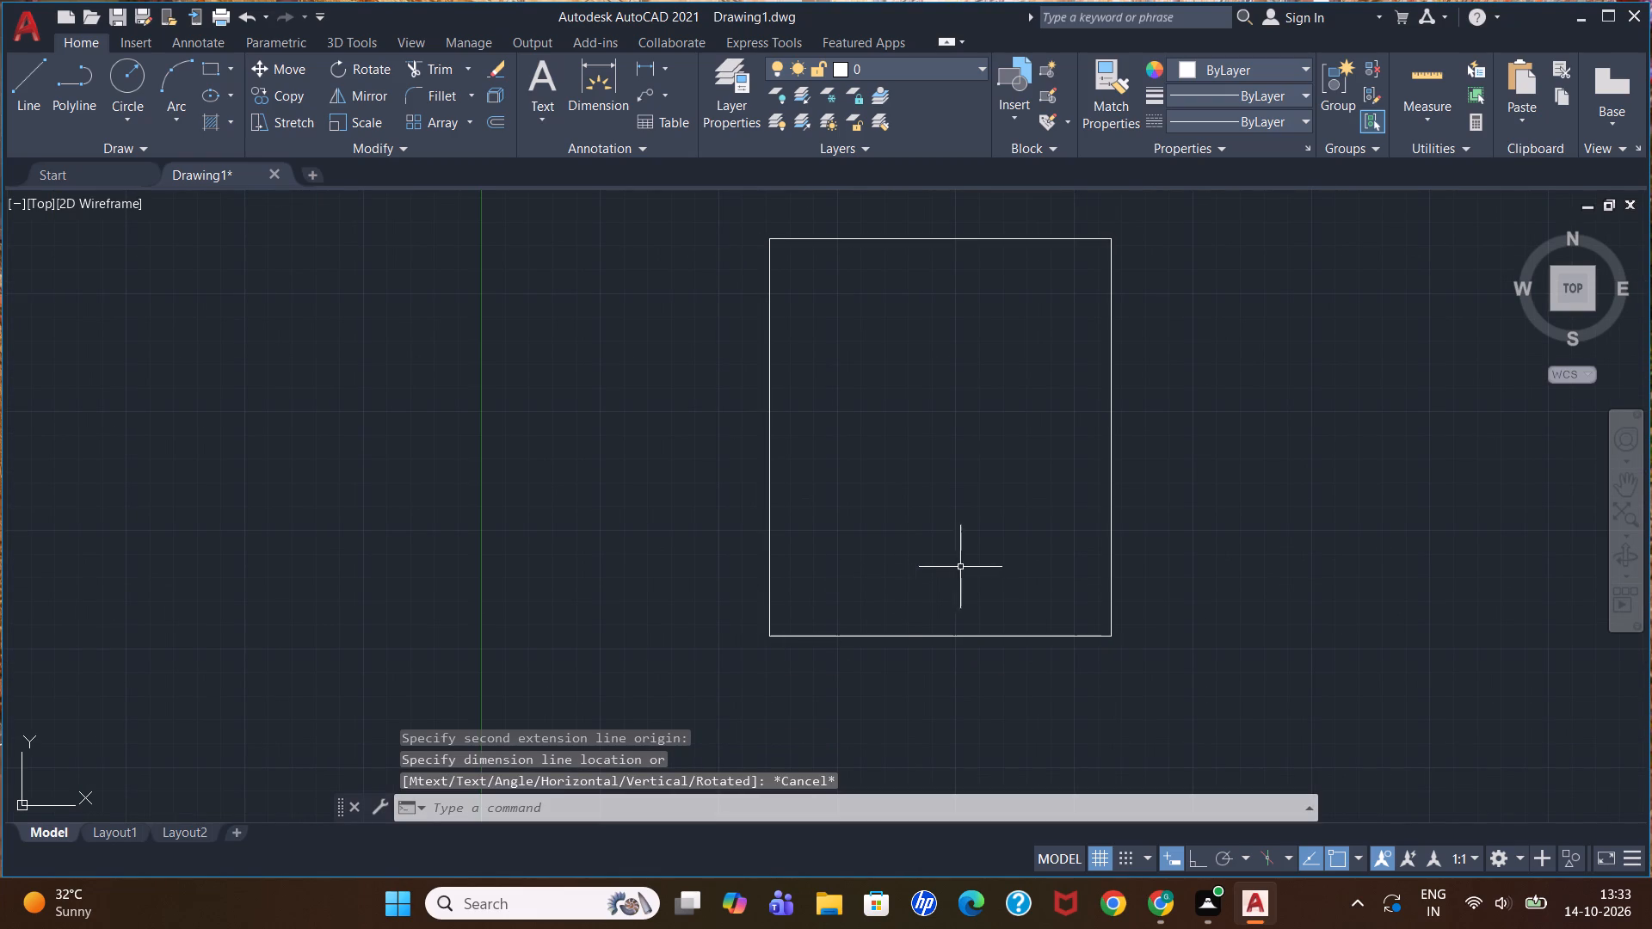
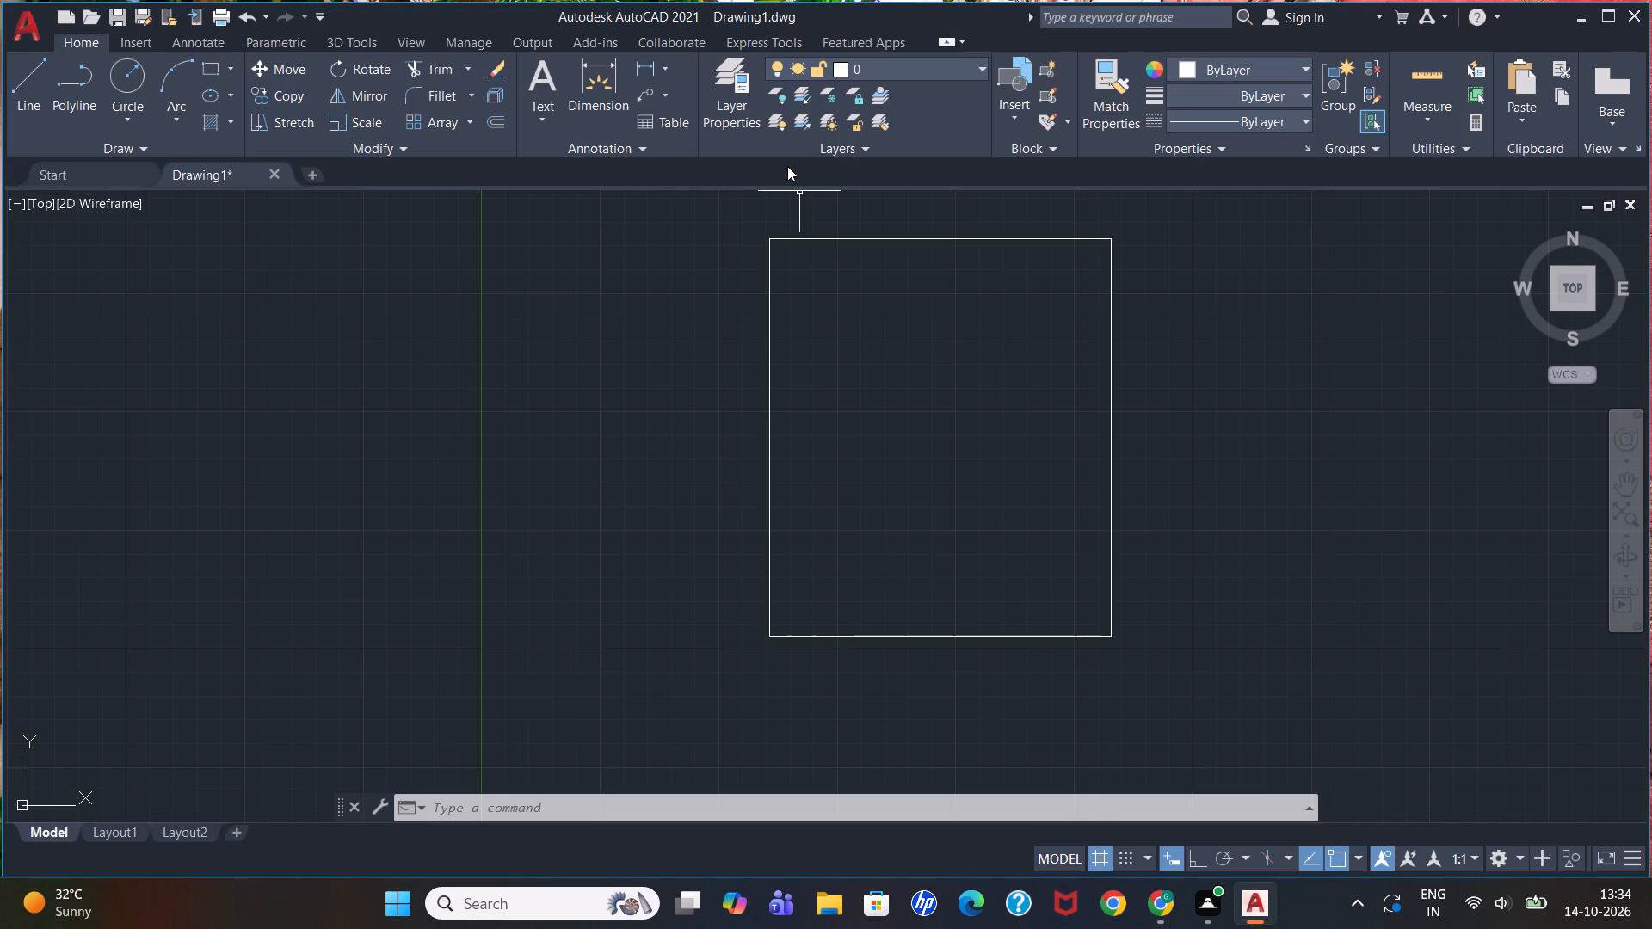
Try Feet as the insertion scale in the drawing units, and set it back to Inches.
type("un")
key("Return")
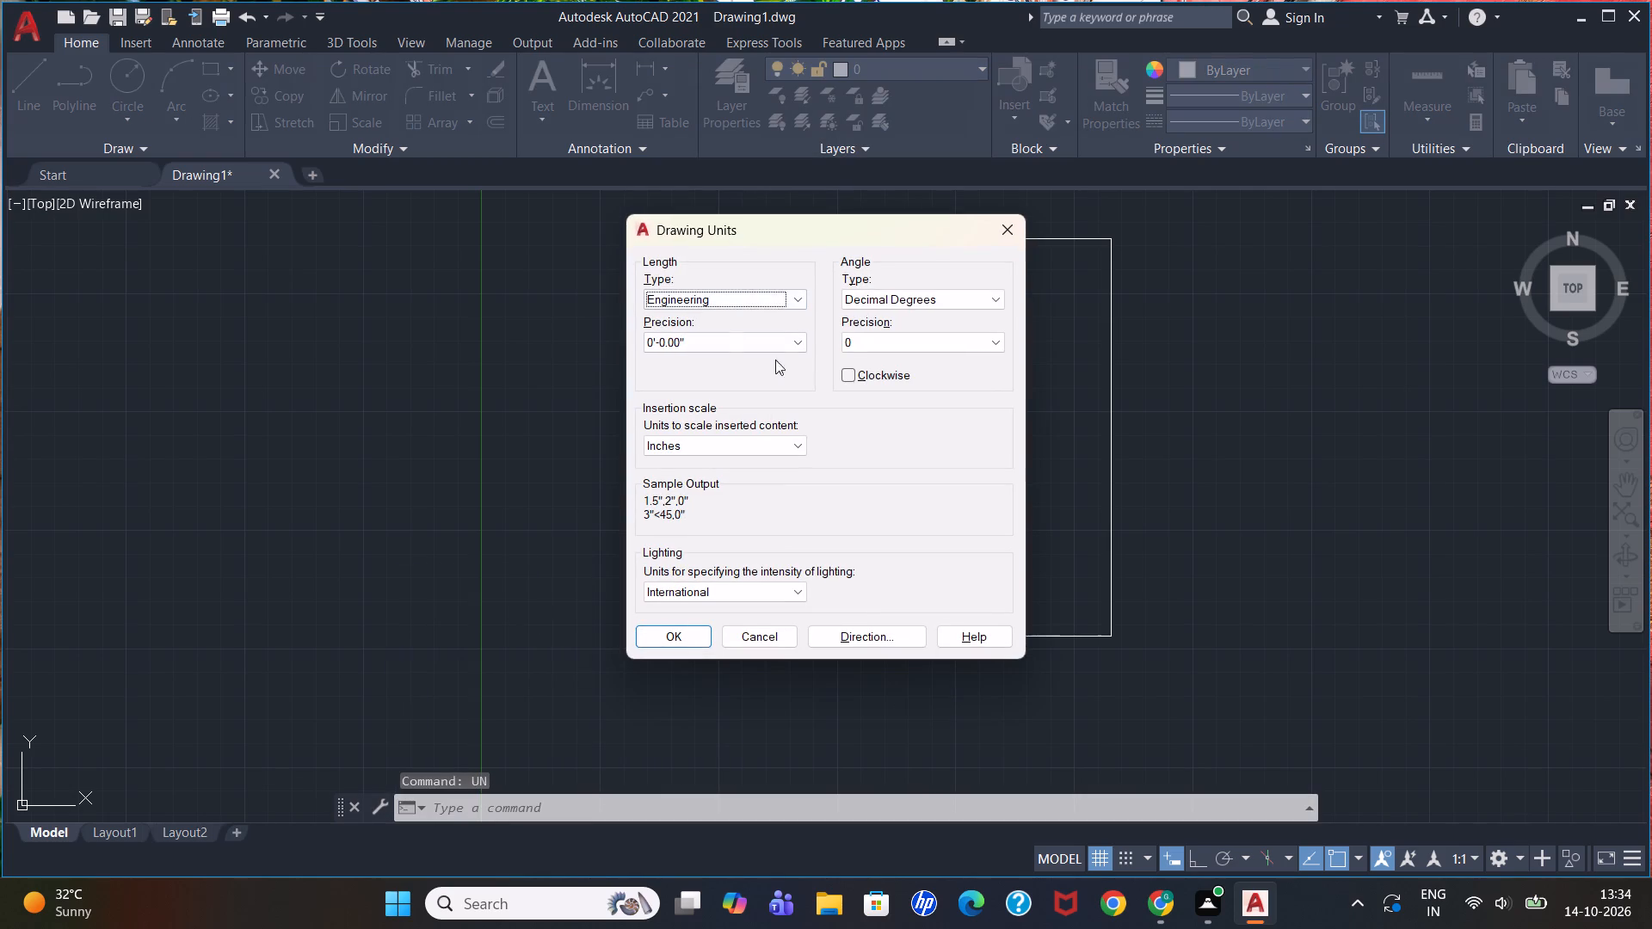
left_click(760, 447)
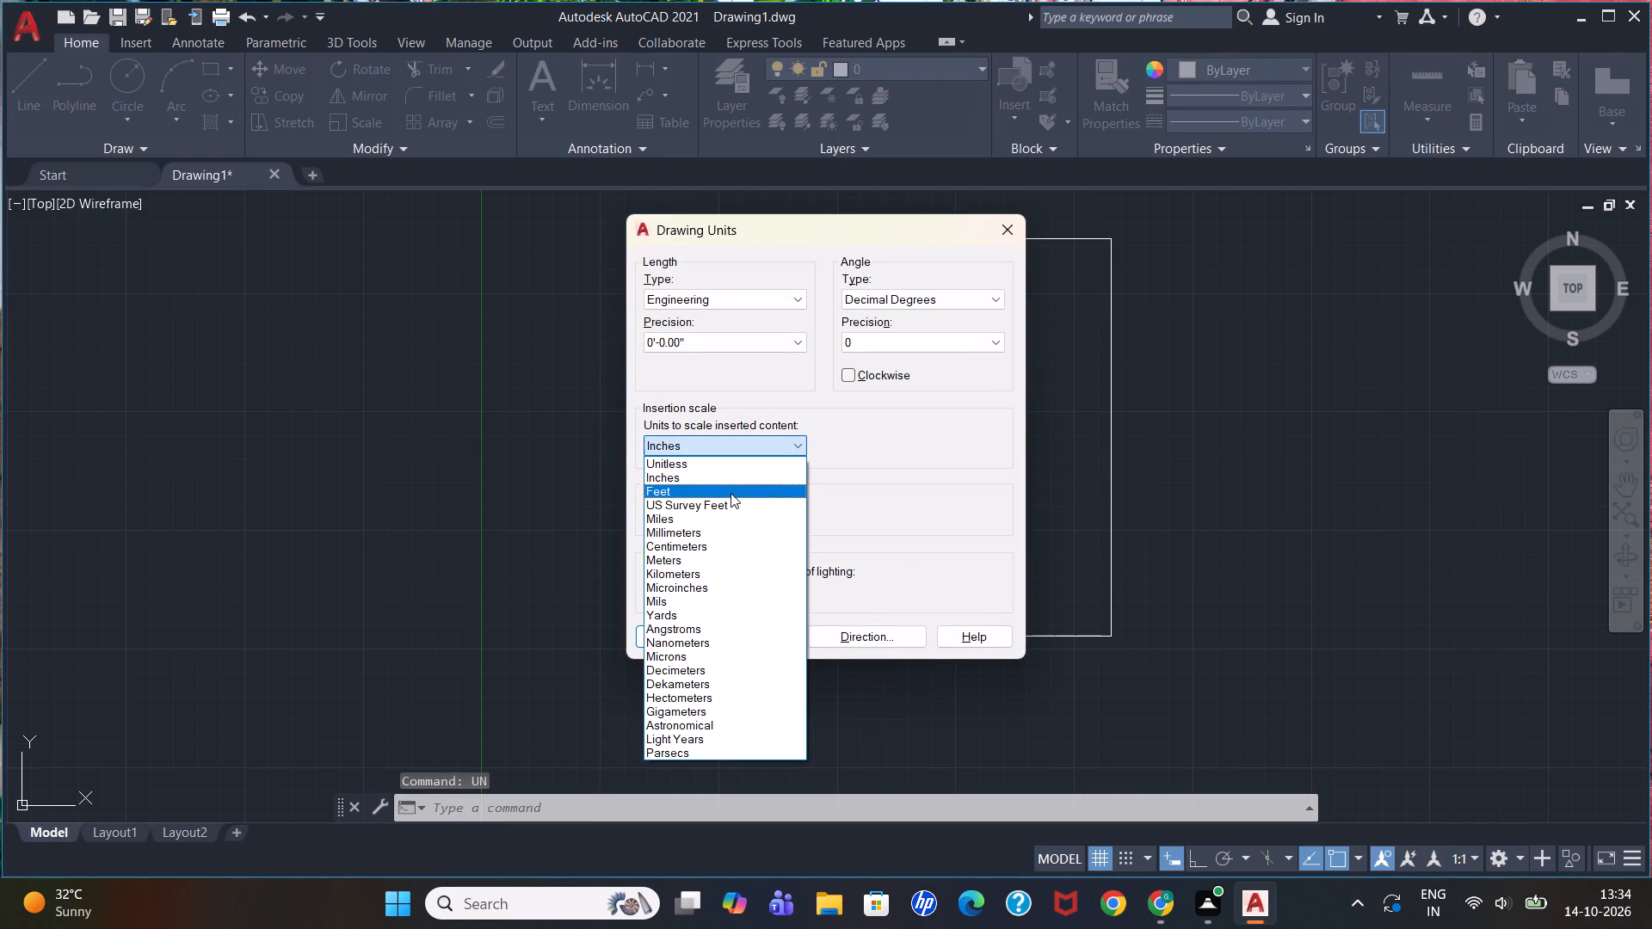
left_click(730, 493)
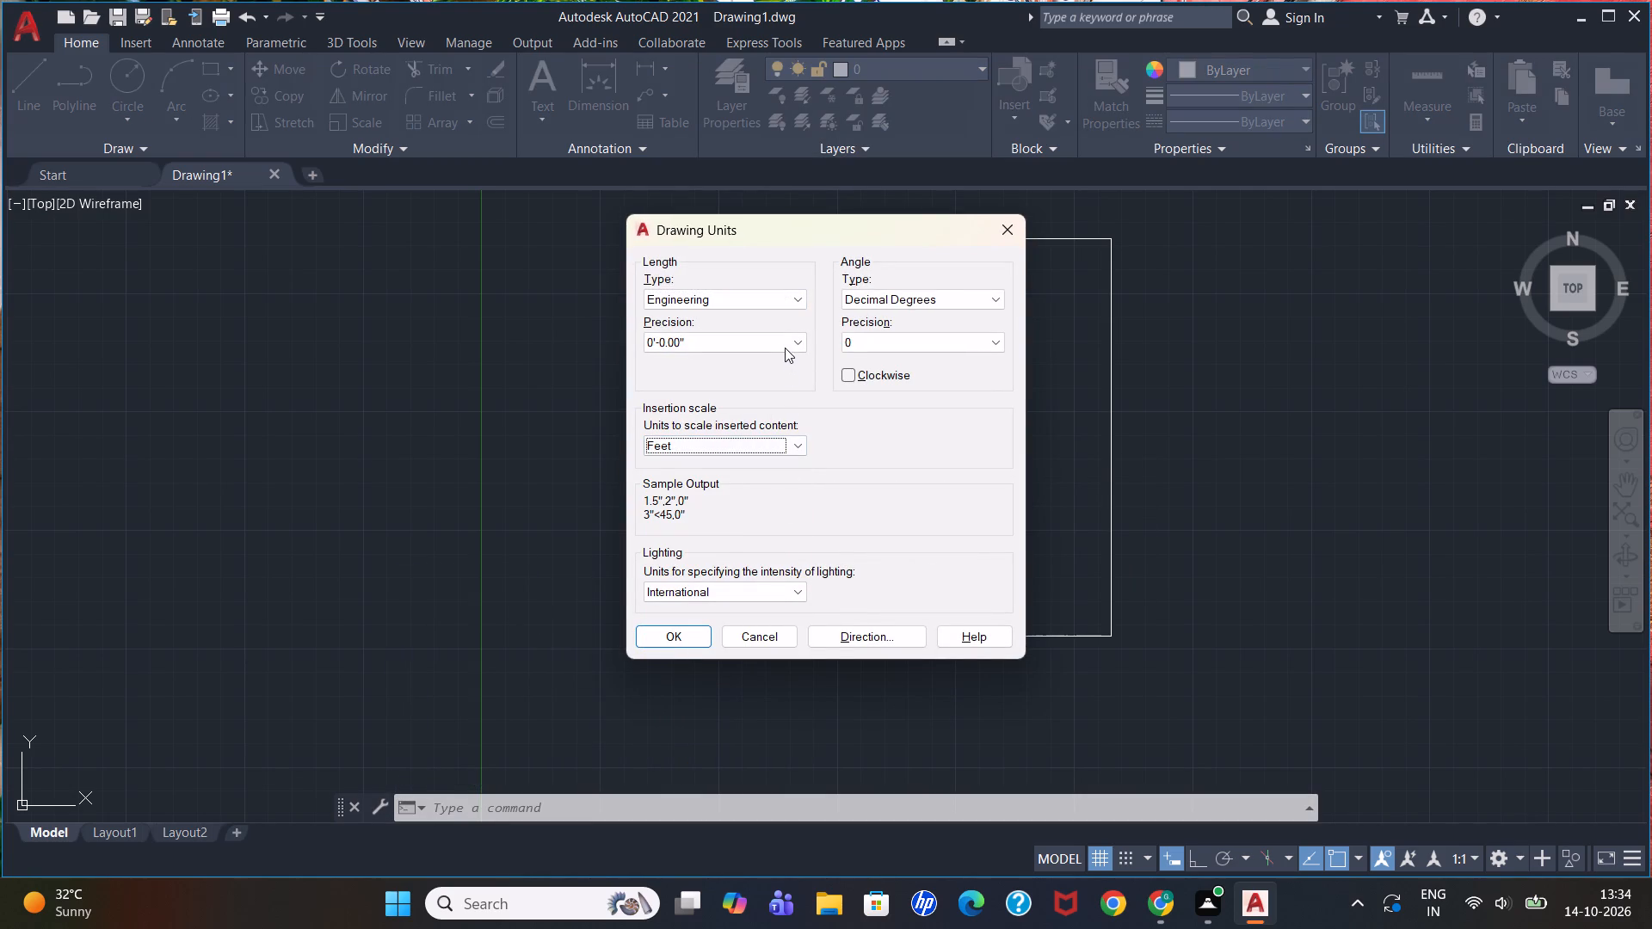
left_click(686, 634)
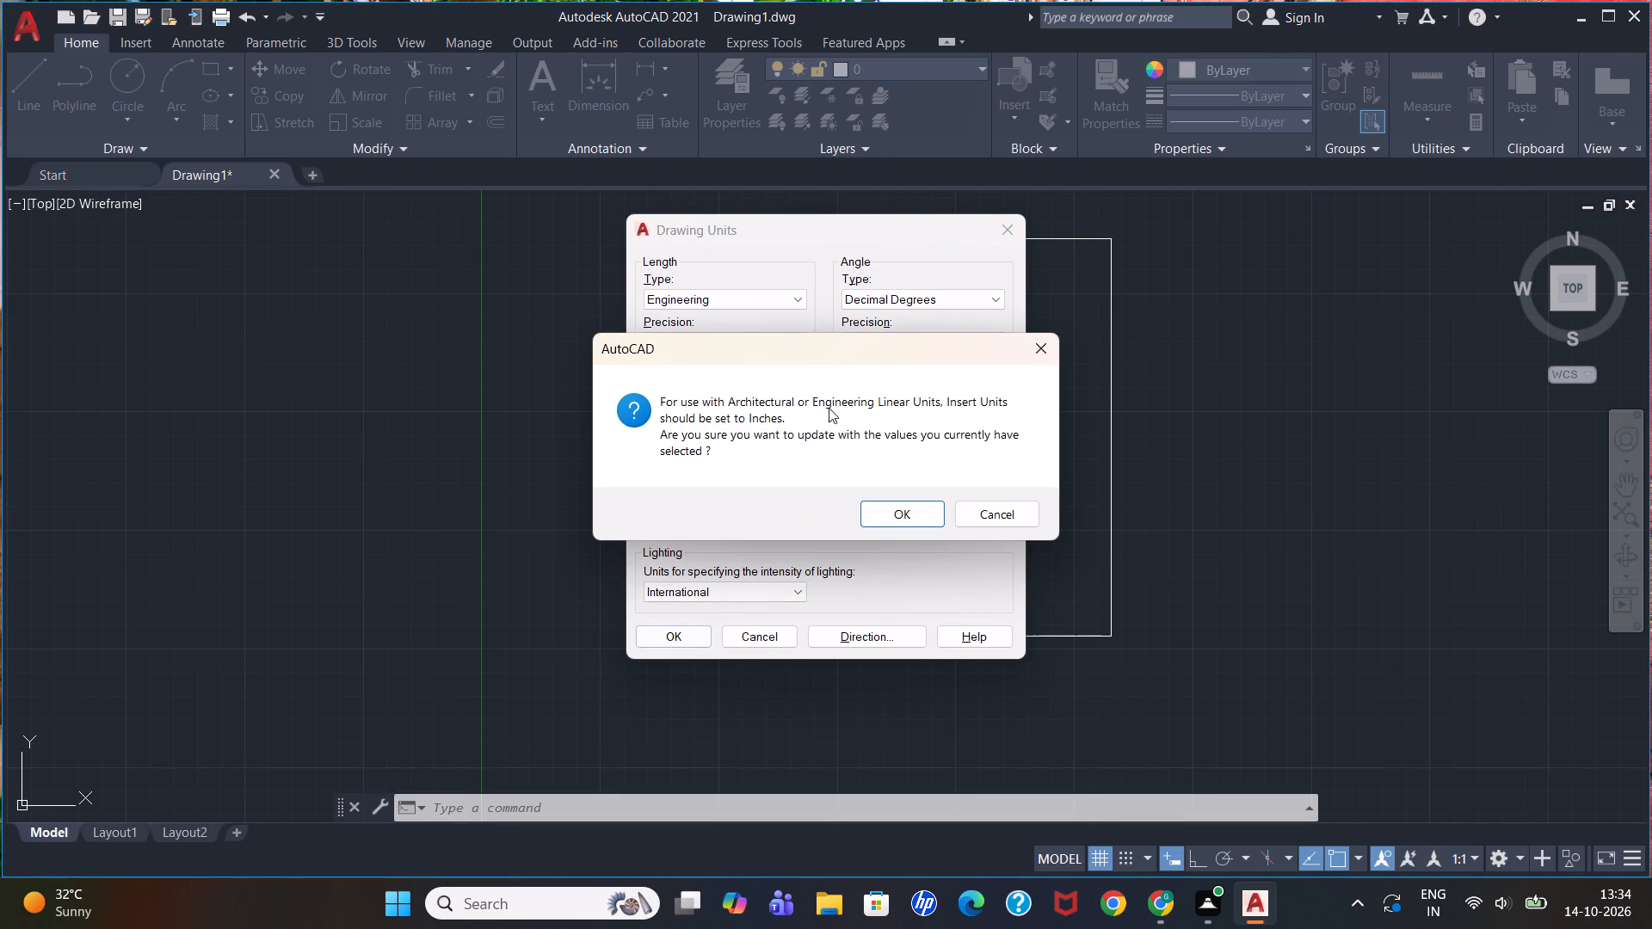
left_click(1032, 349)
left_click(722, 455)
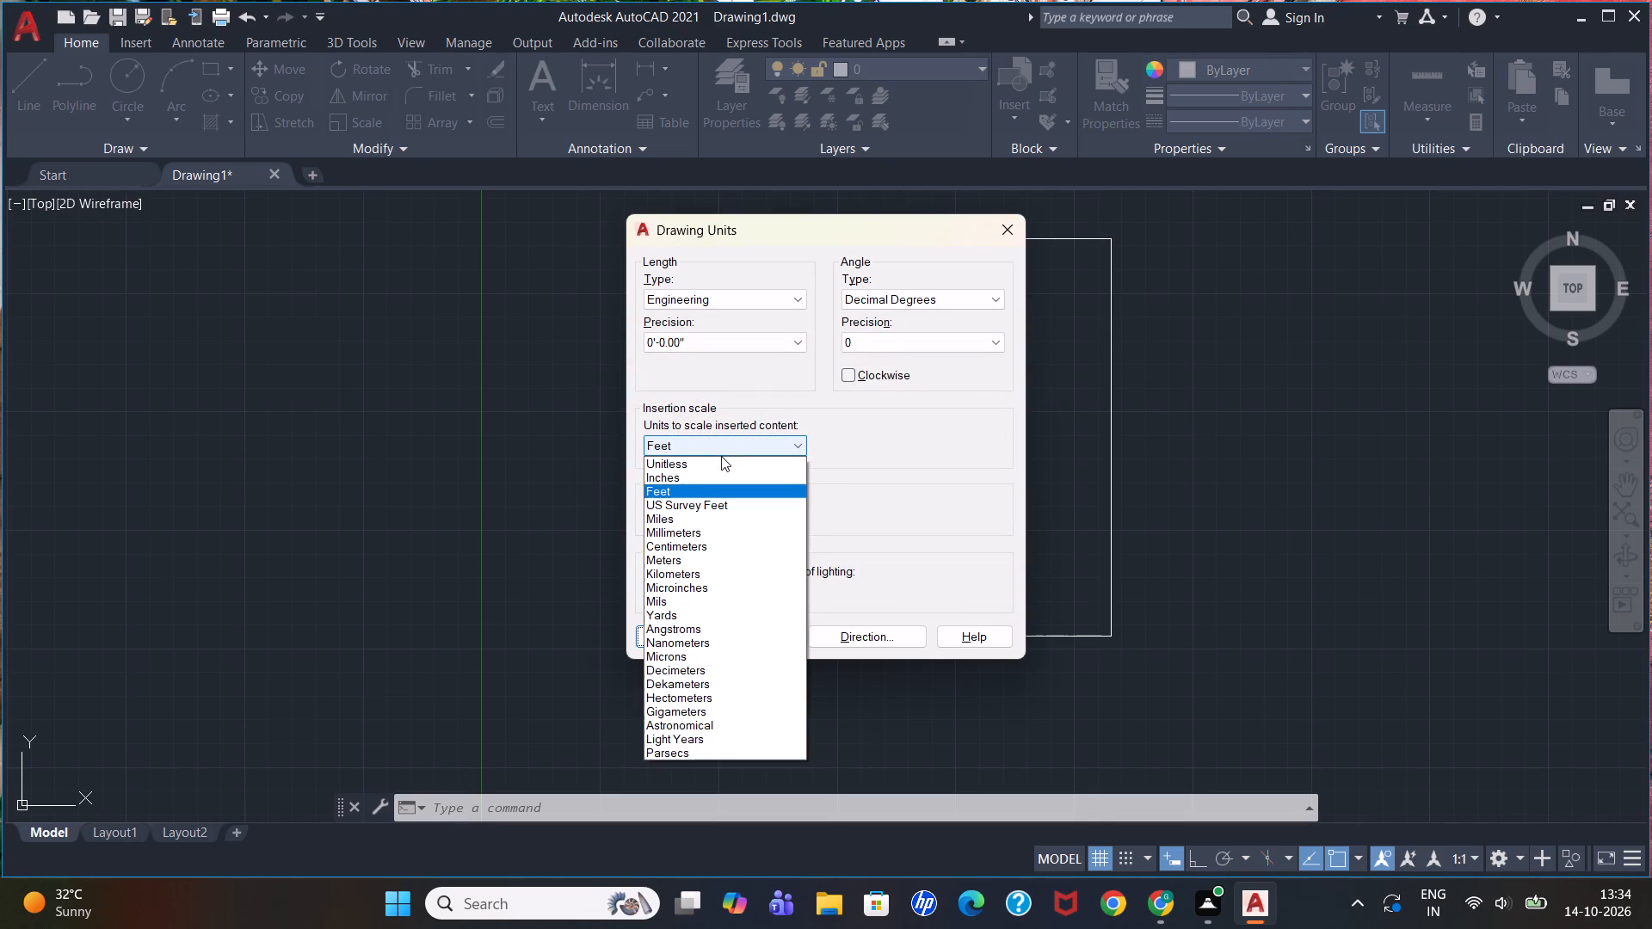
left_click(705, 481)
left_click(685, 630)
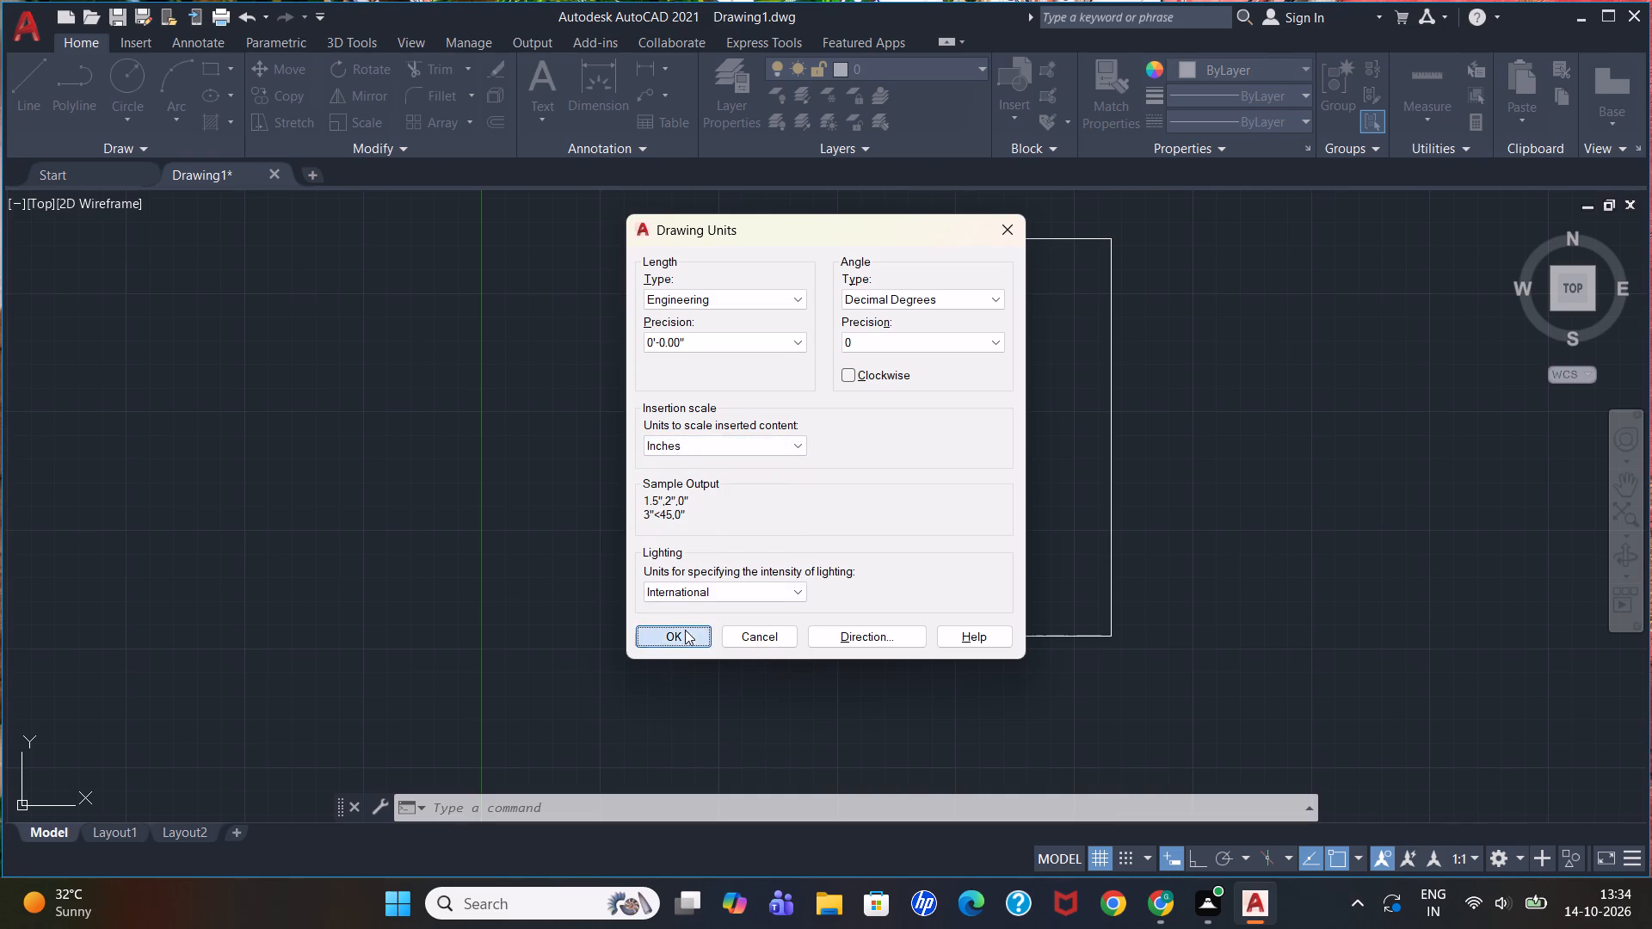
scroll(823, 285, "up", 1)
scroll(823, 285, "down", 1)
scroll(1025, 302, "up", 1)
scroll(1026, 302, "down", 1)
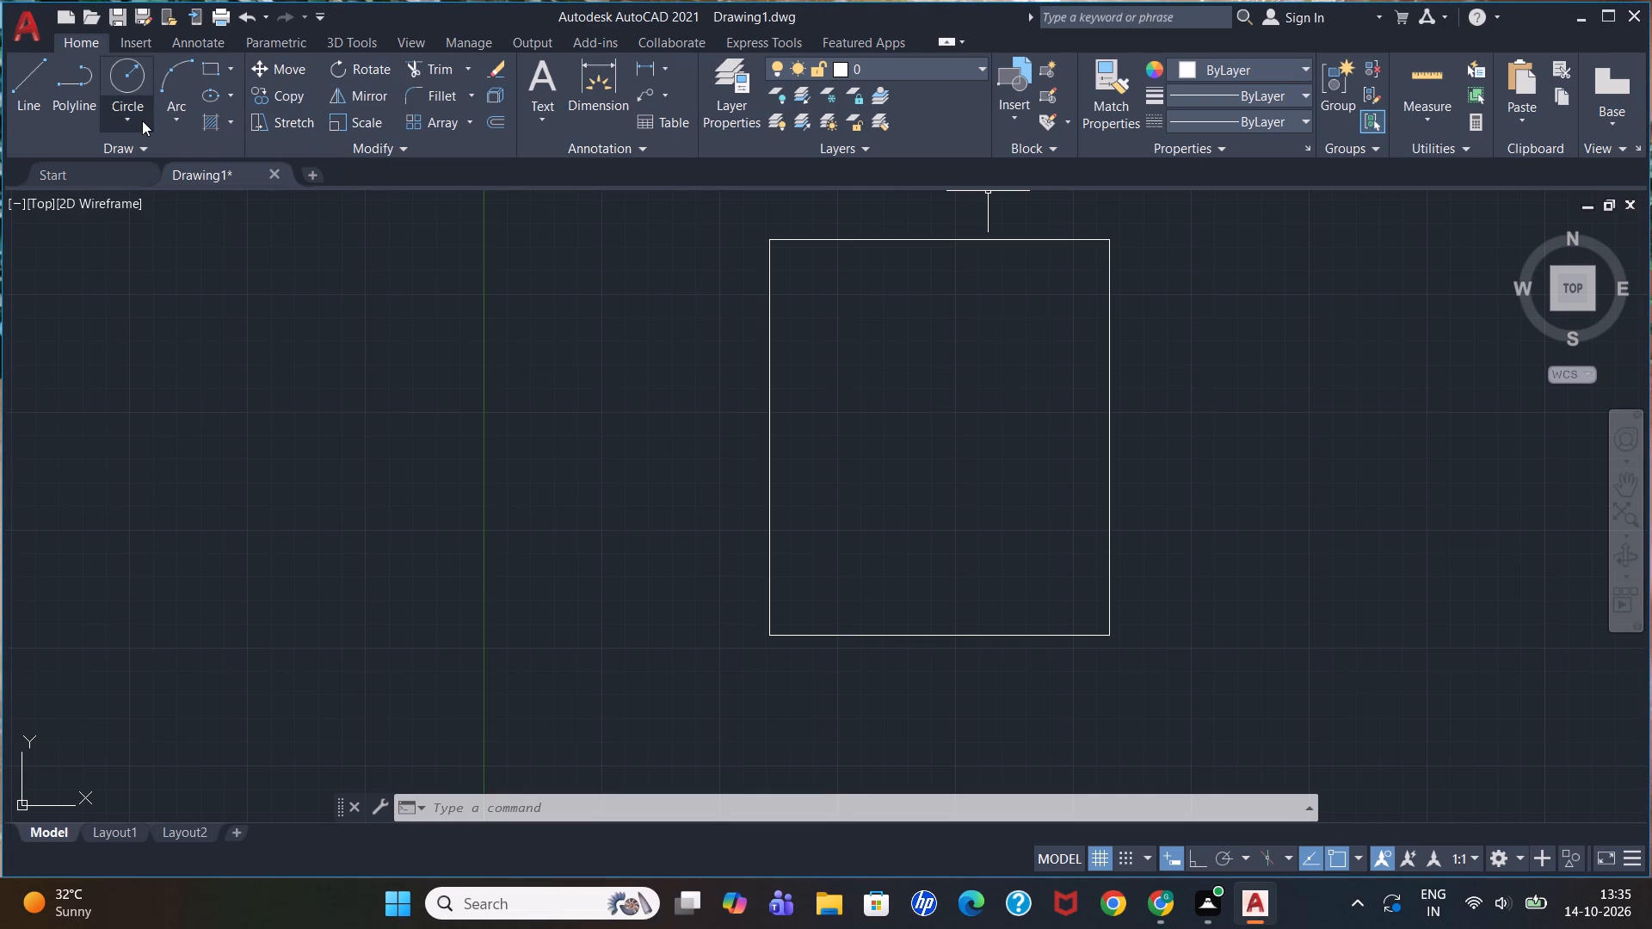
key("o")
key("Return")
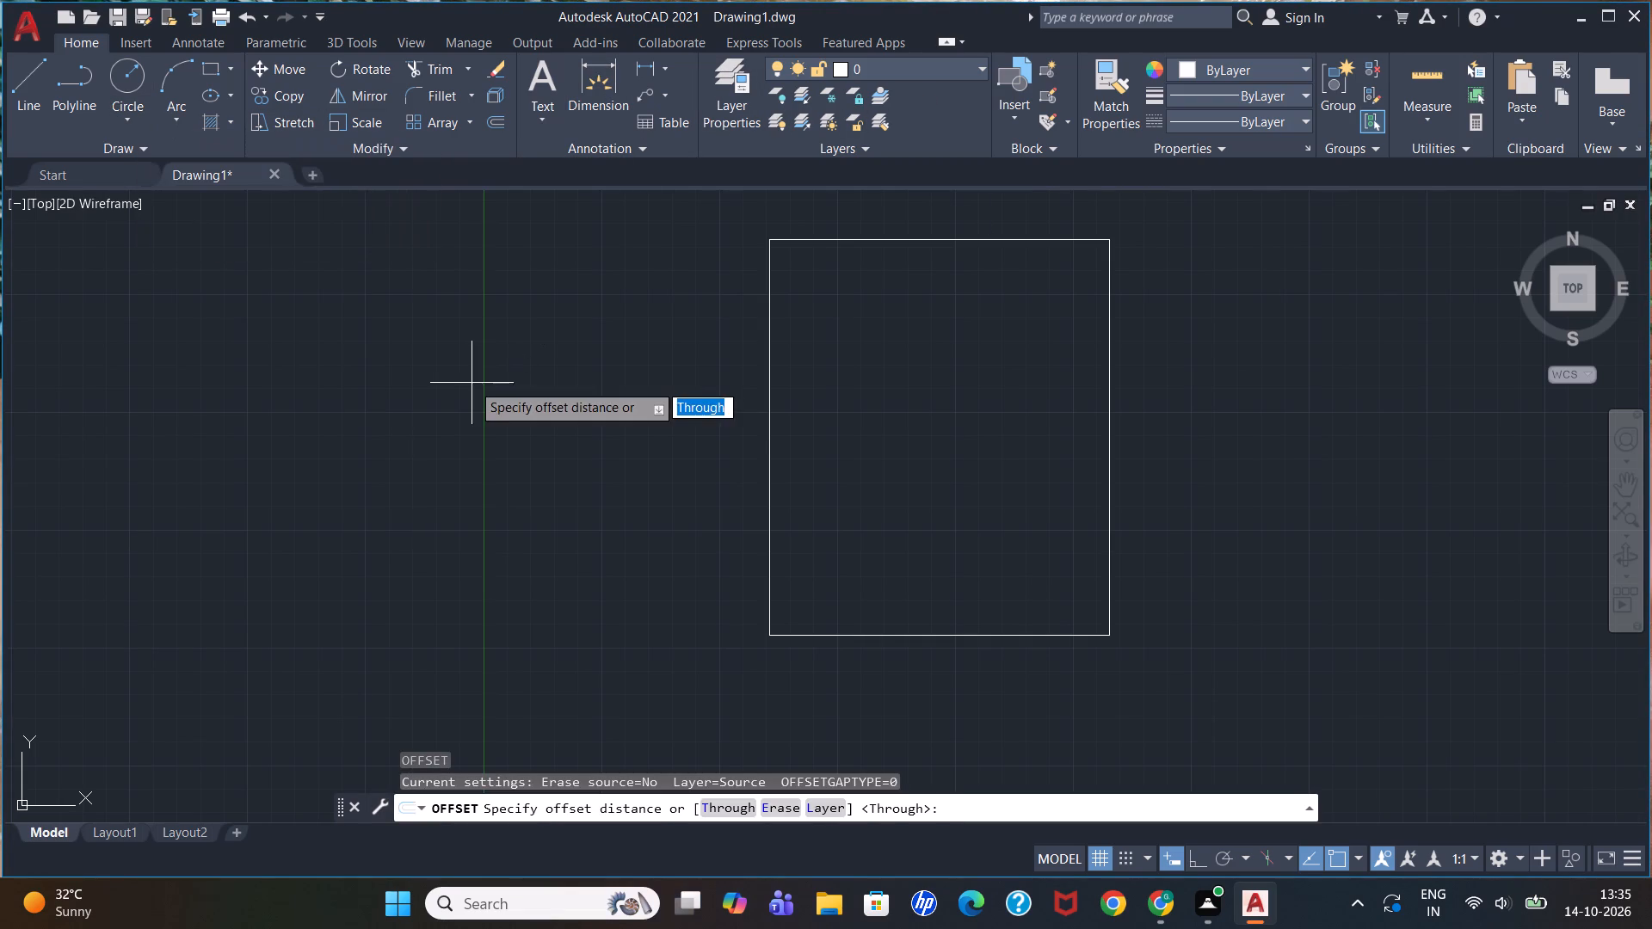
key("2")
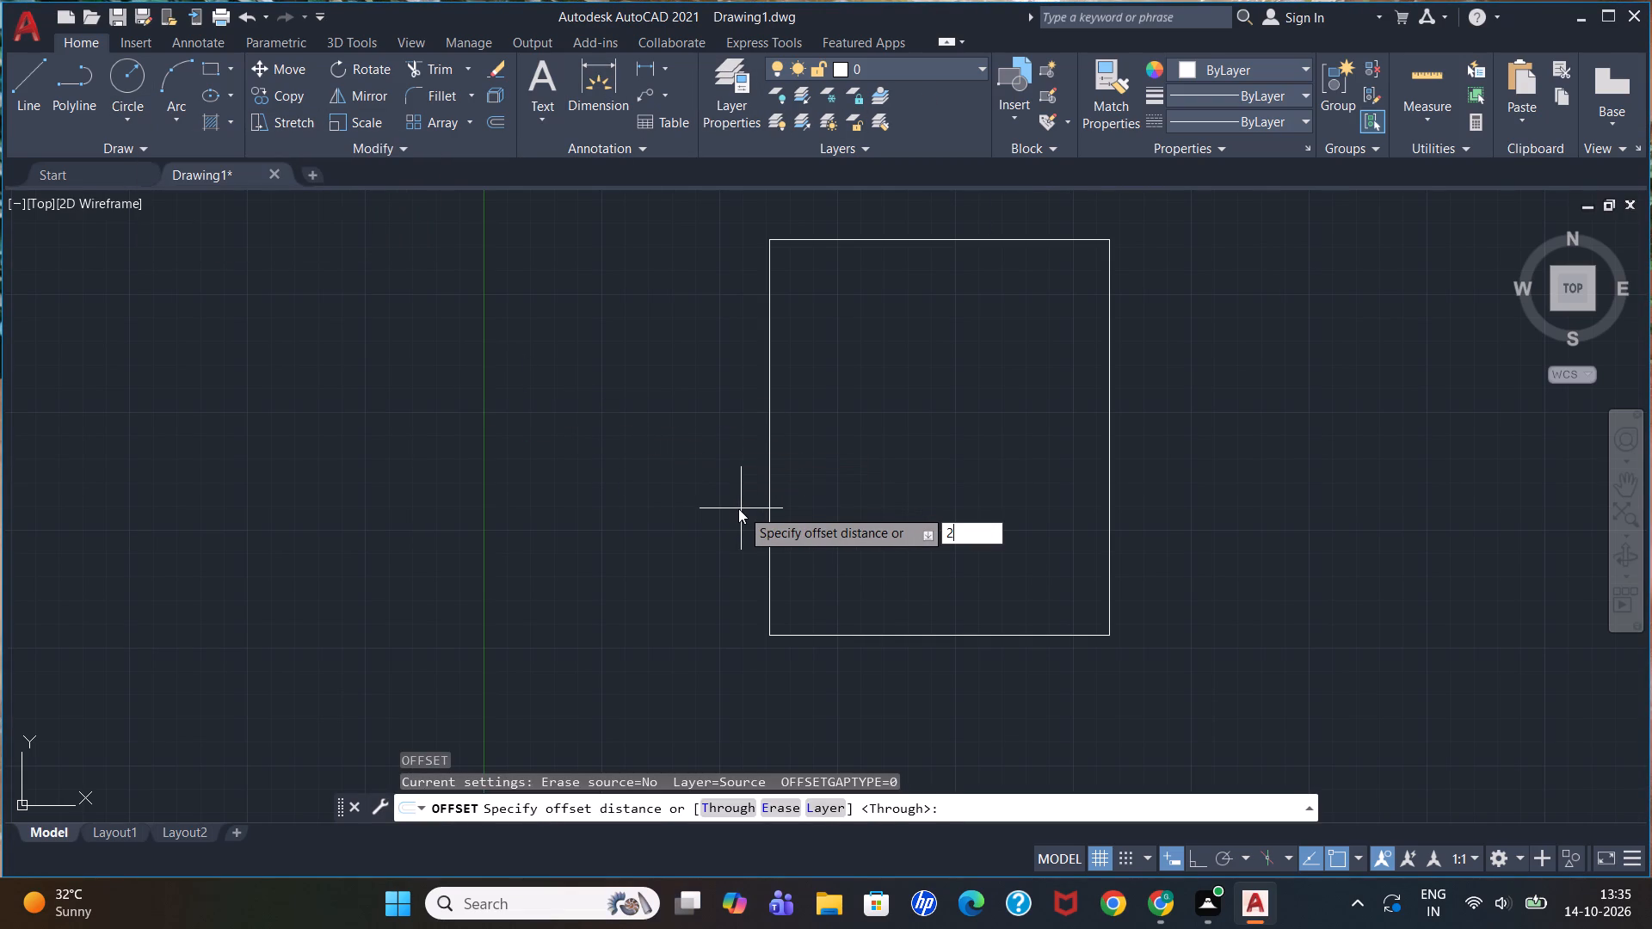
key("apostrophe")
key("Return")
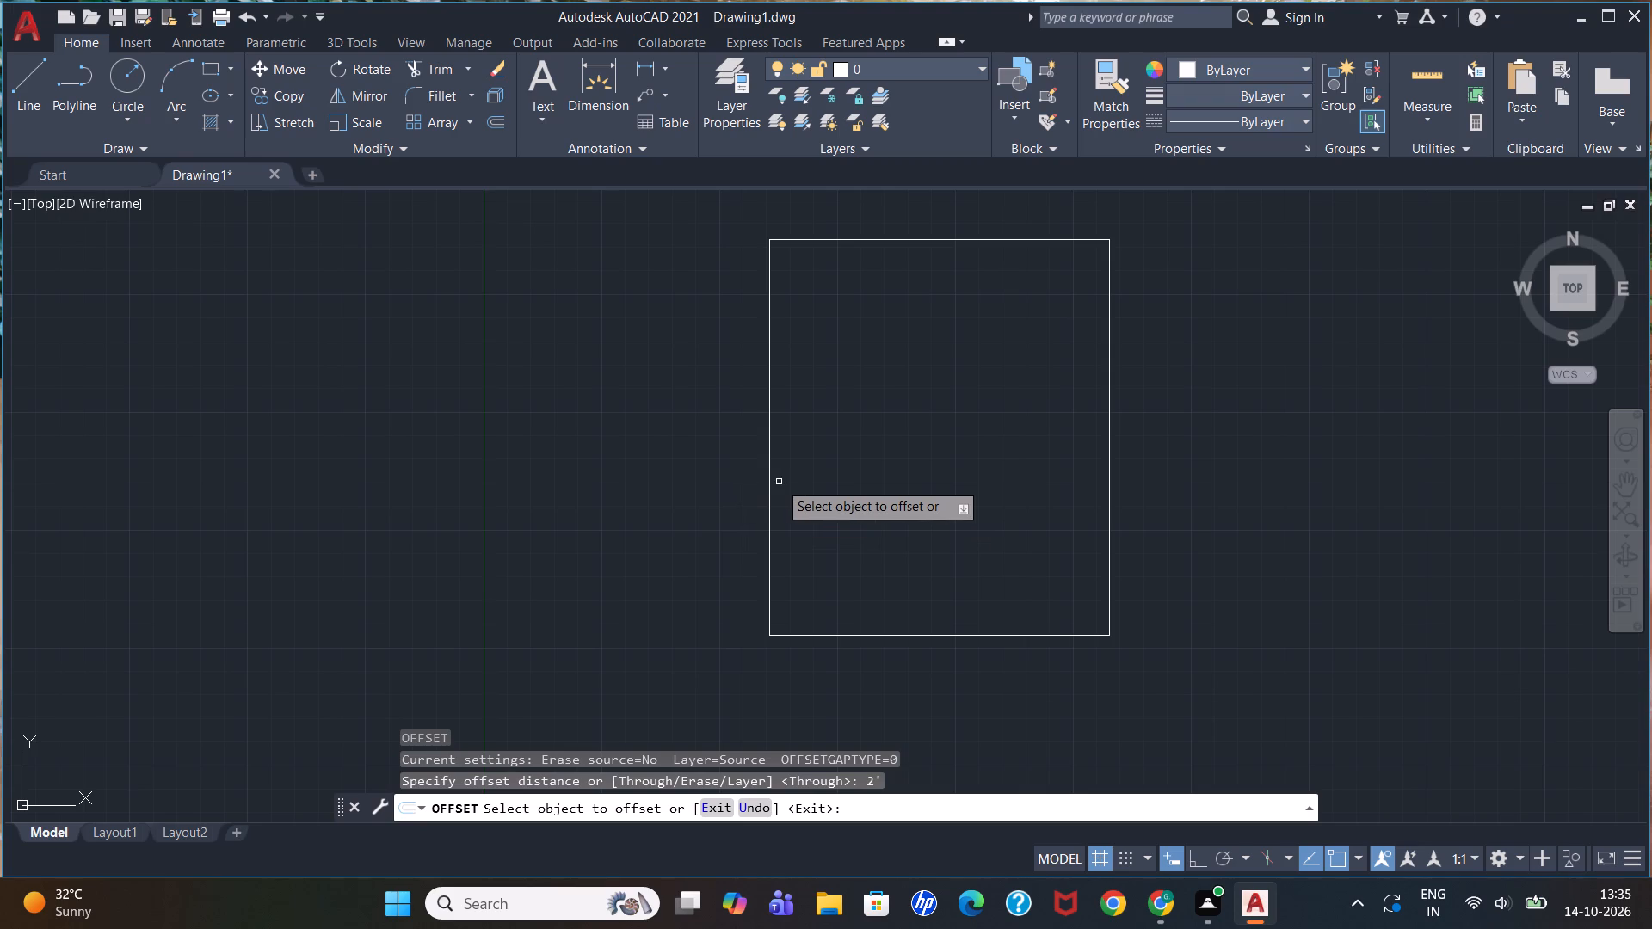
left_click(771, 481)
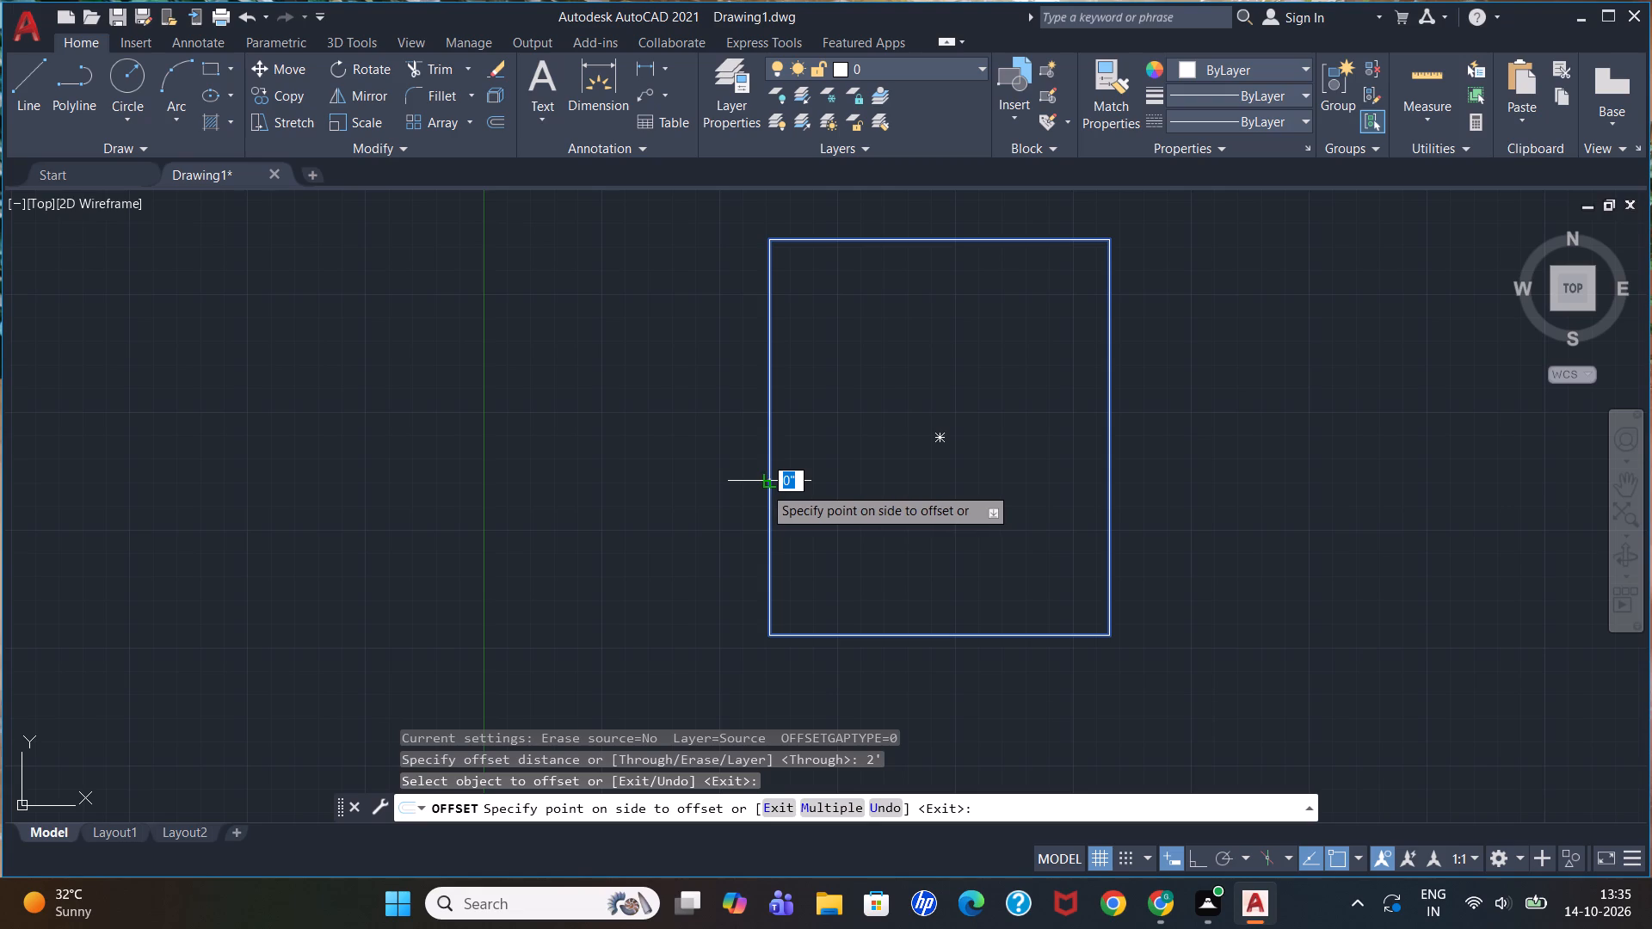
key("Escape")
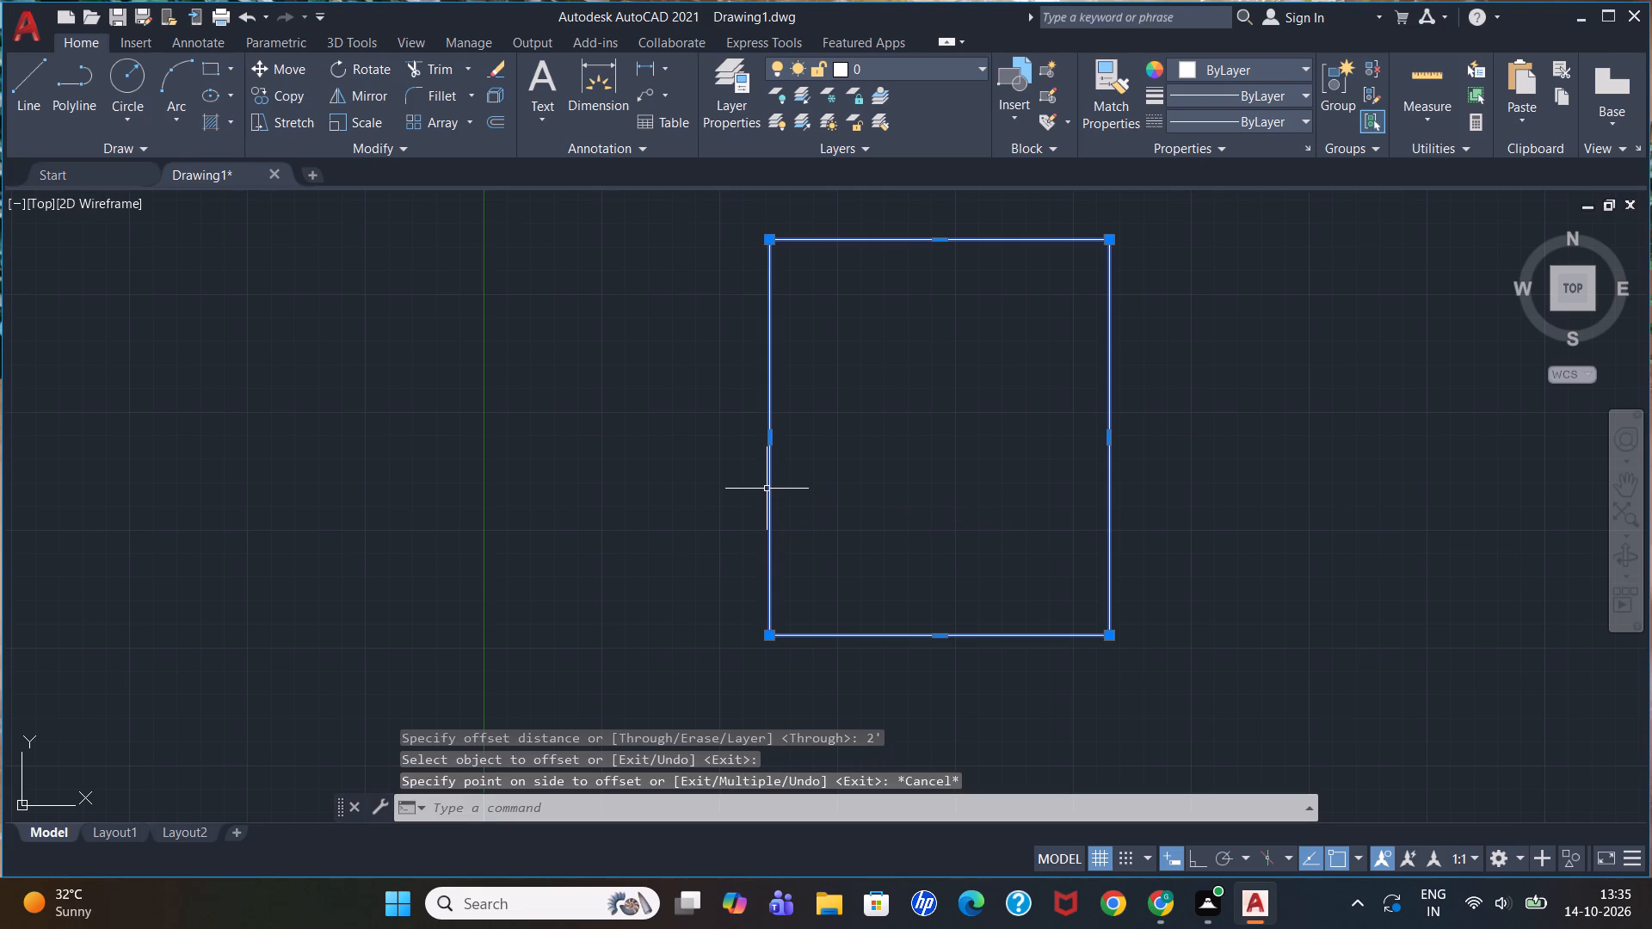
Erase the 12' by 14' rectangle.
left_click(767, 489)
key("Delete")
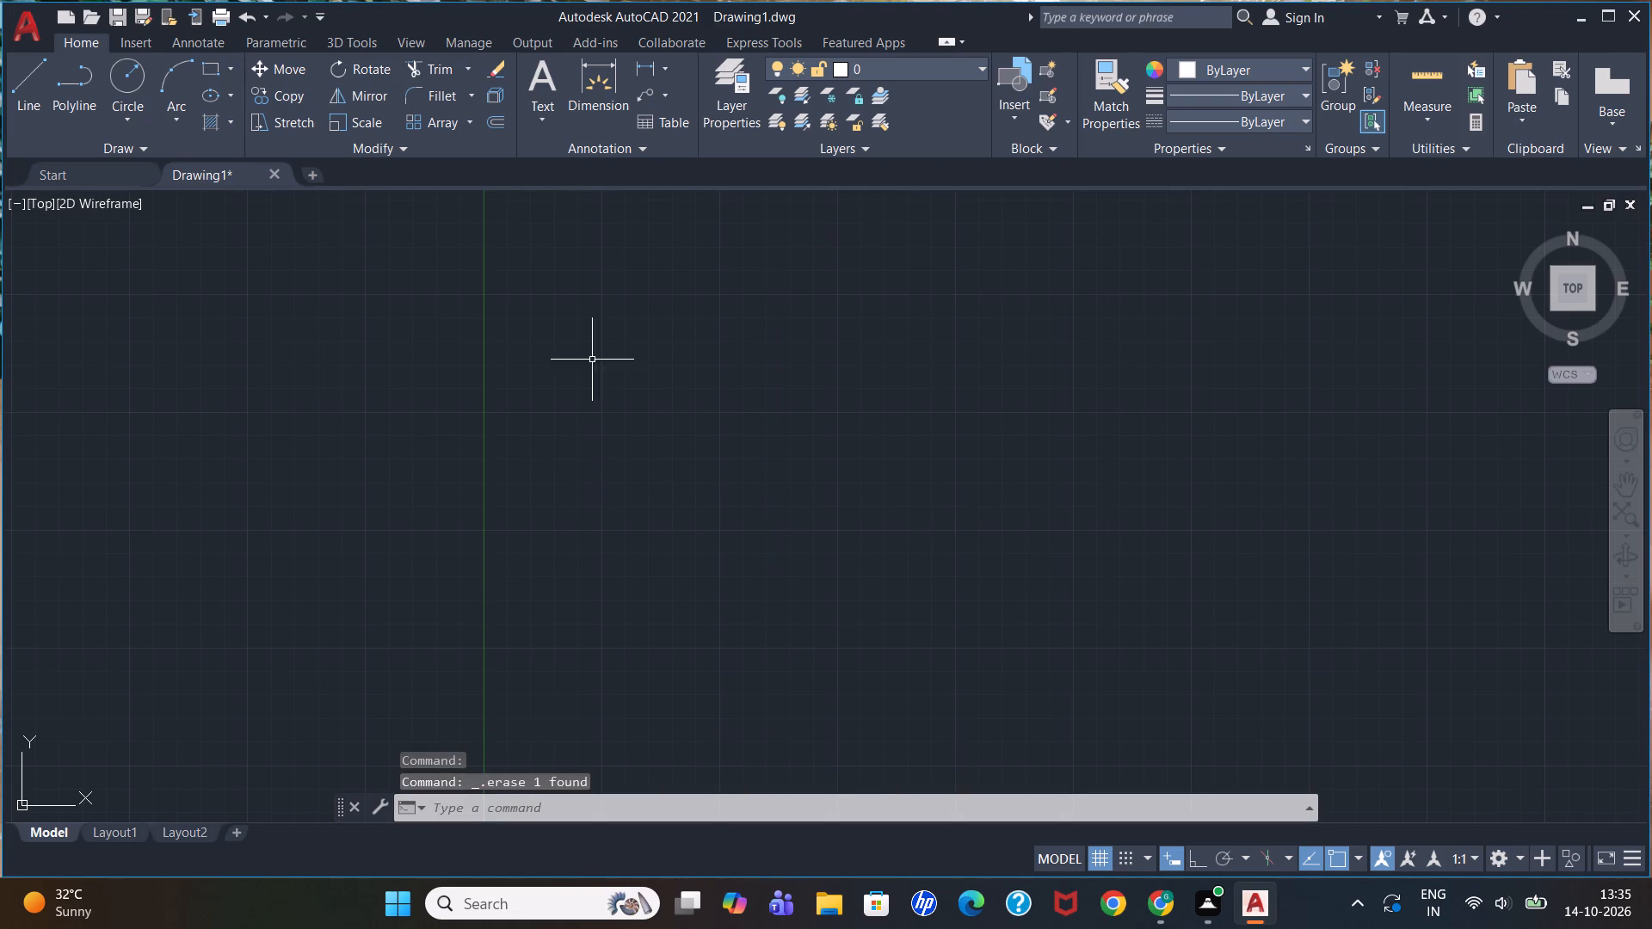
With Ortho on, redraw the rectangle as four separate lines, 12' wide and 14' high, in the empty model space.
key("l")
key("Return")
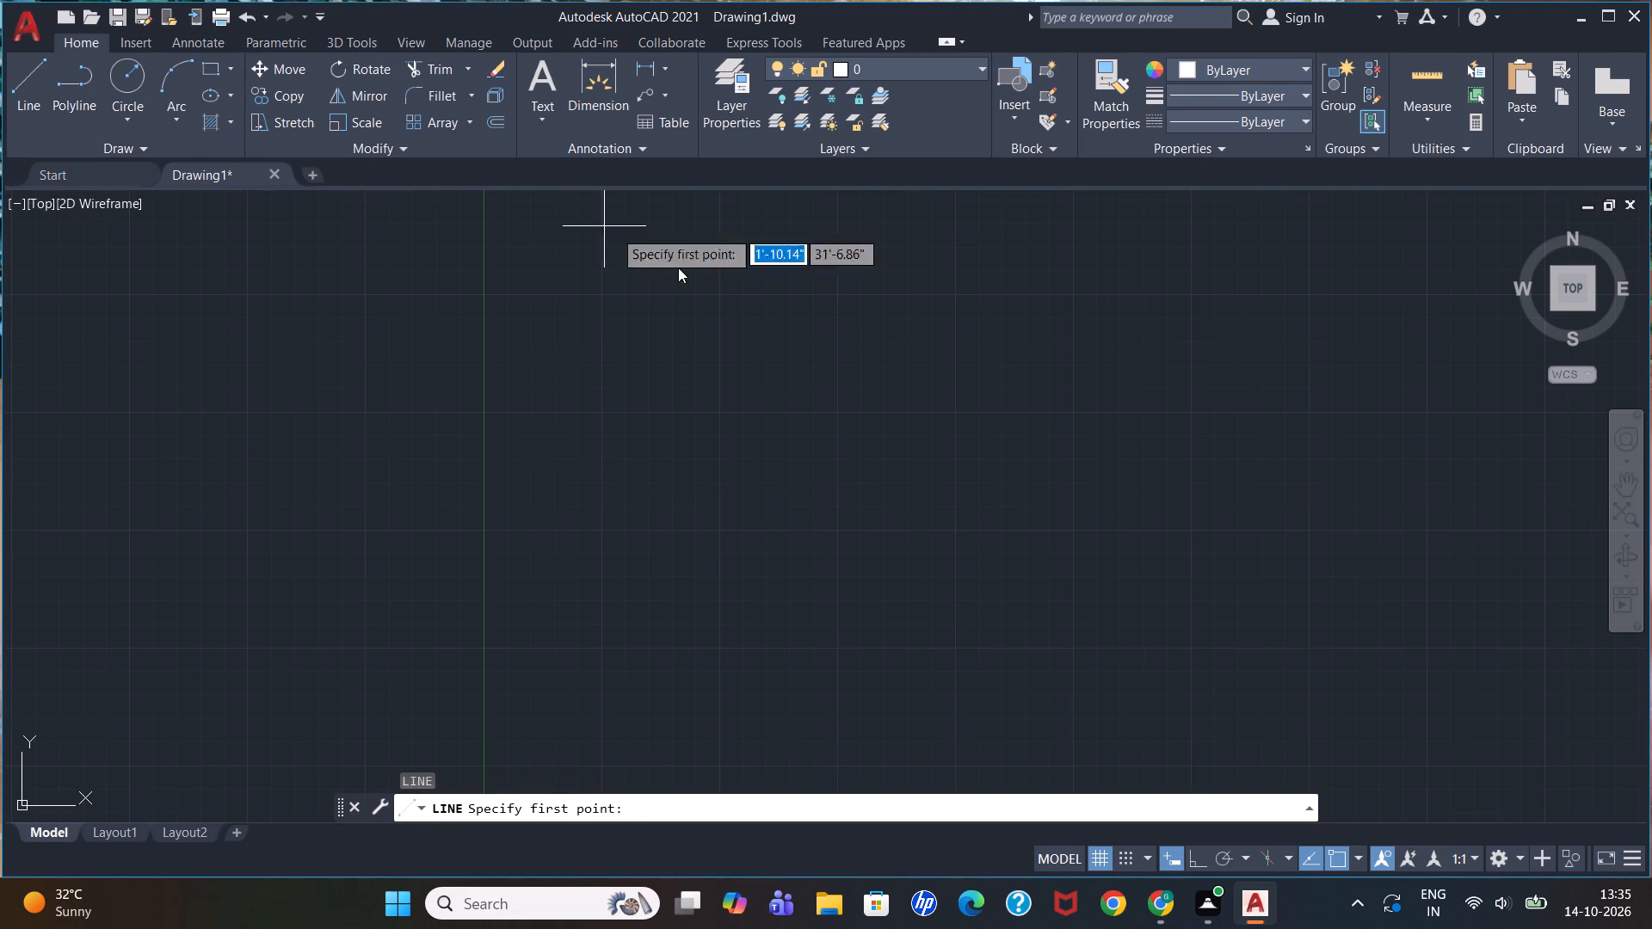
left_click(832, 331)
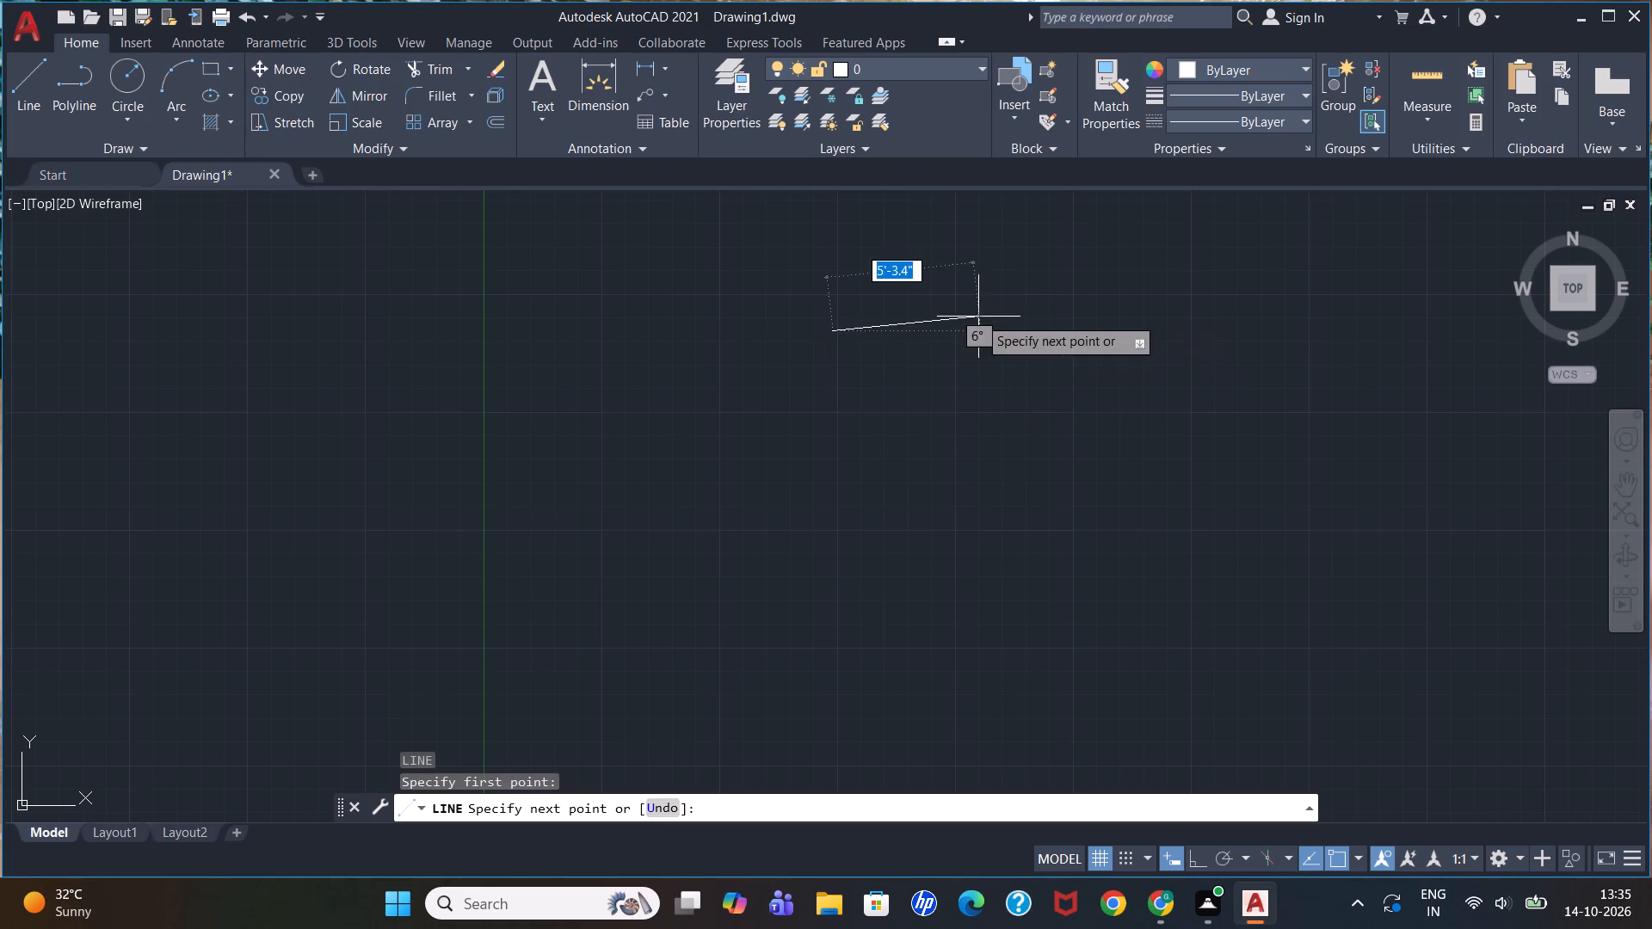
left_click(1198, 866)
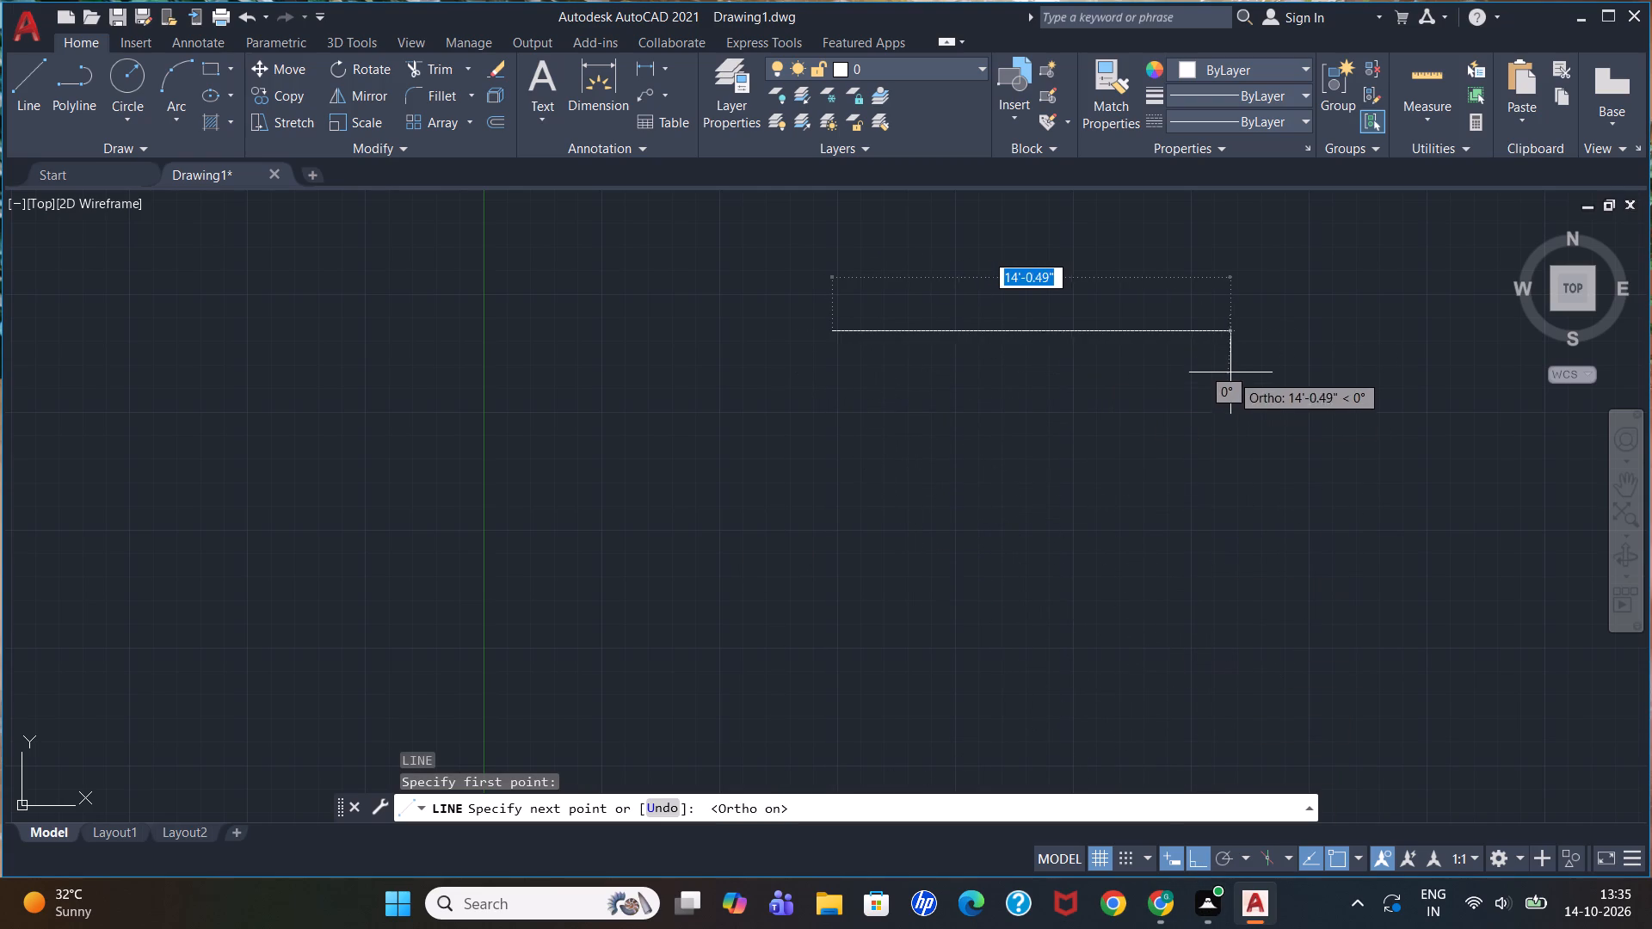
type("12")
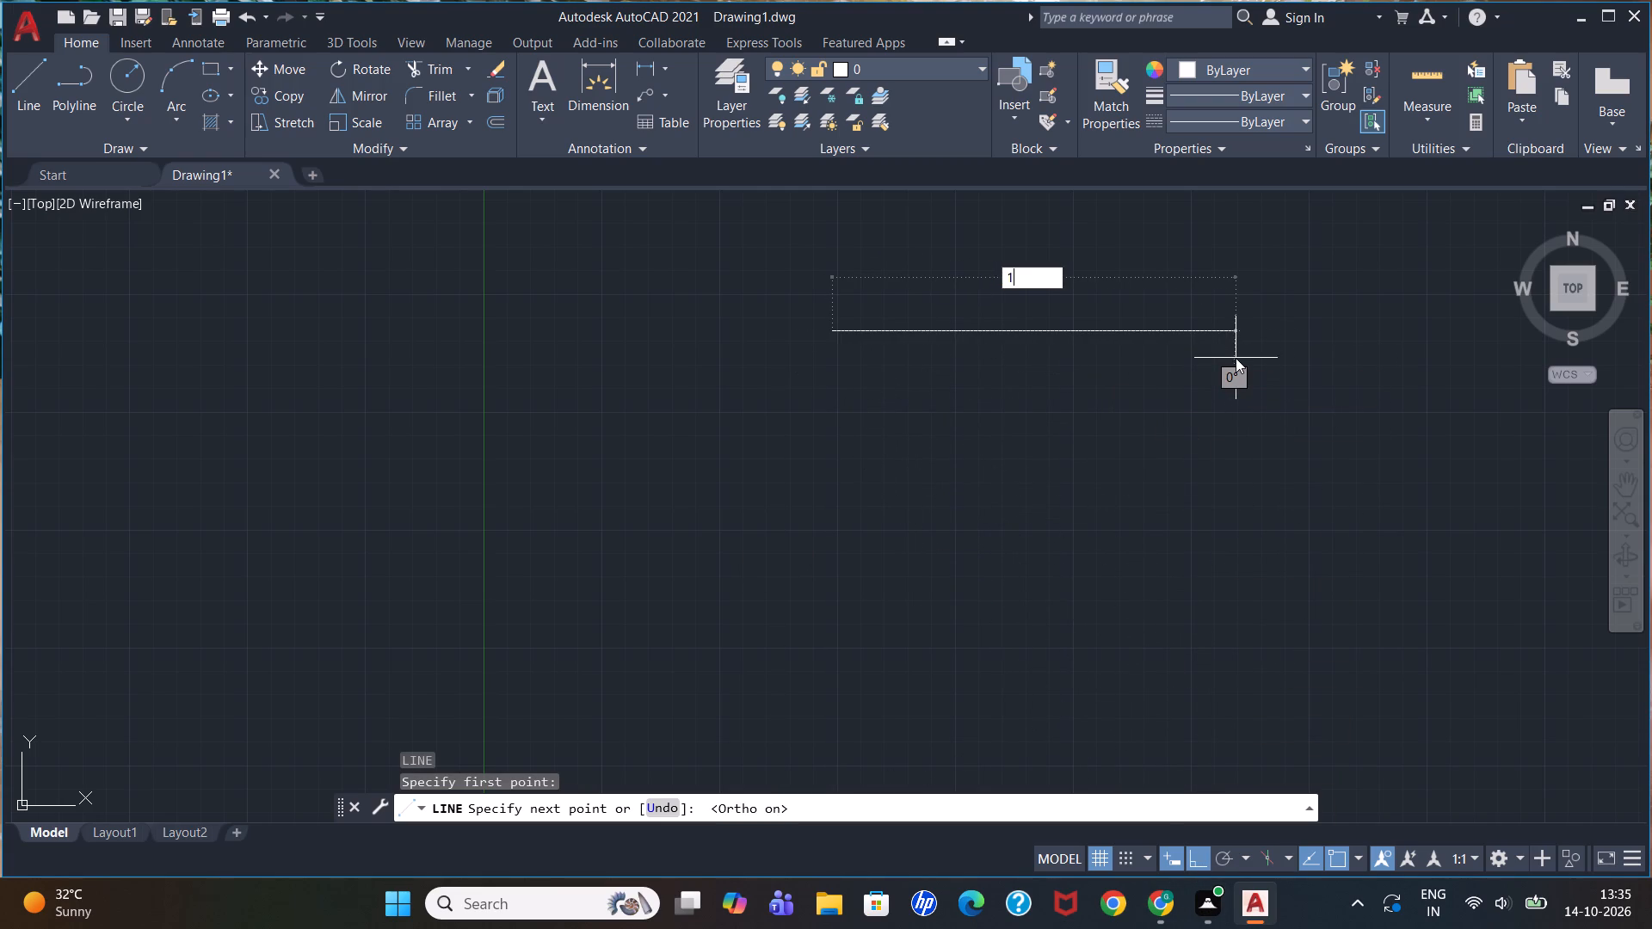
key("apostrophe")
key("Return")
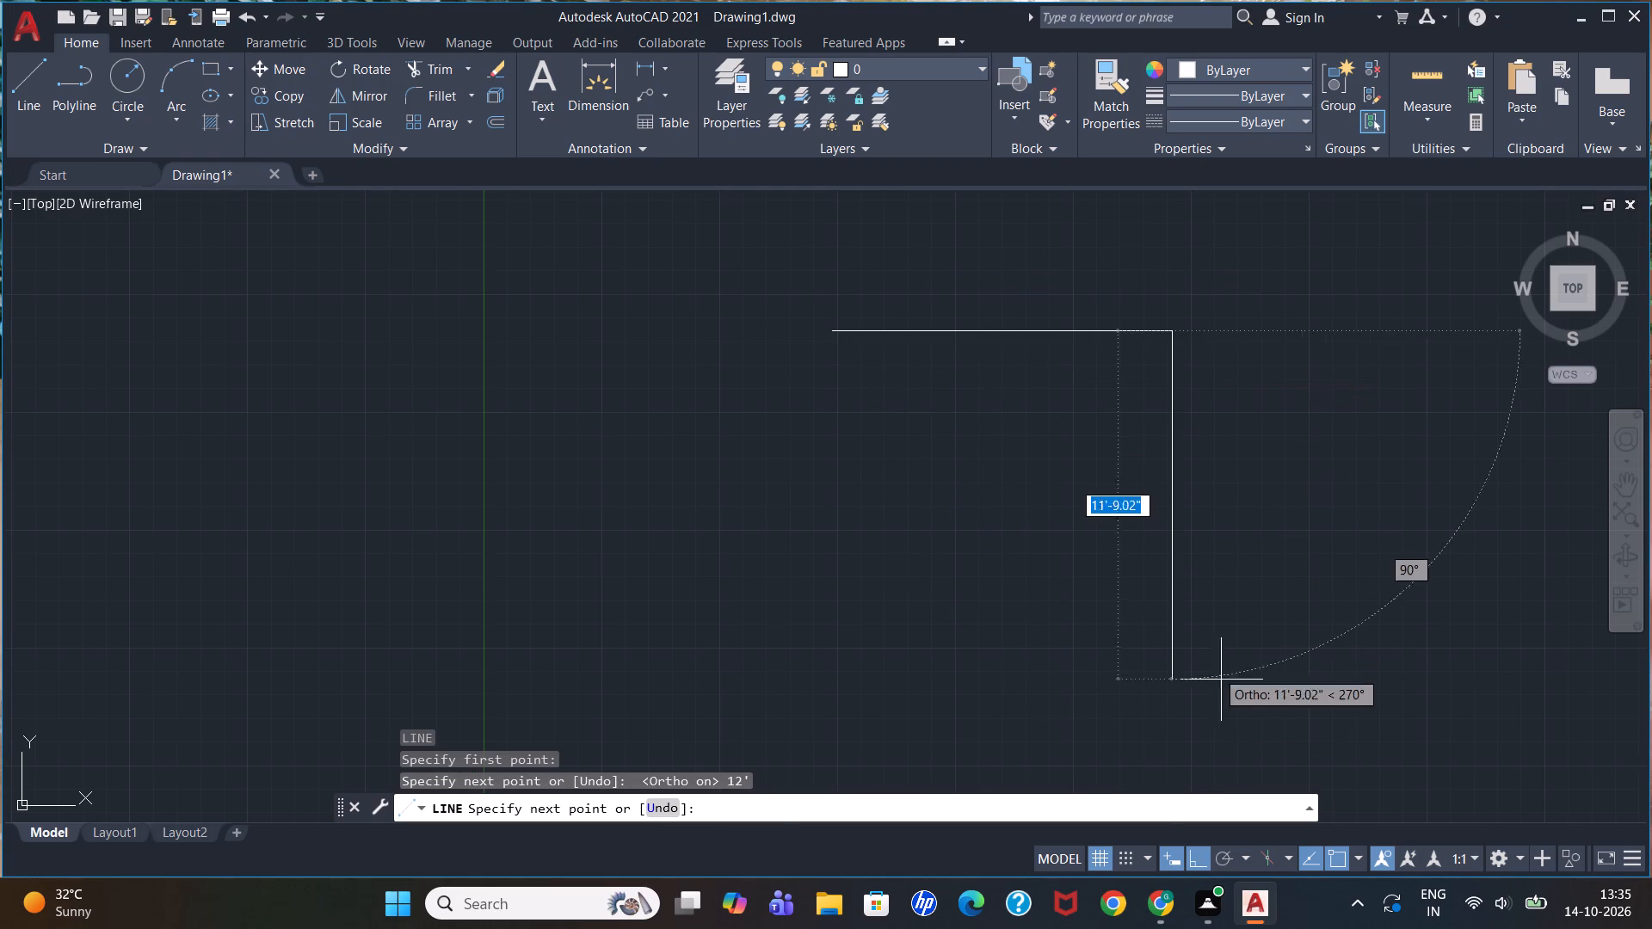
type("14'")
key("Return")
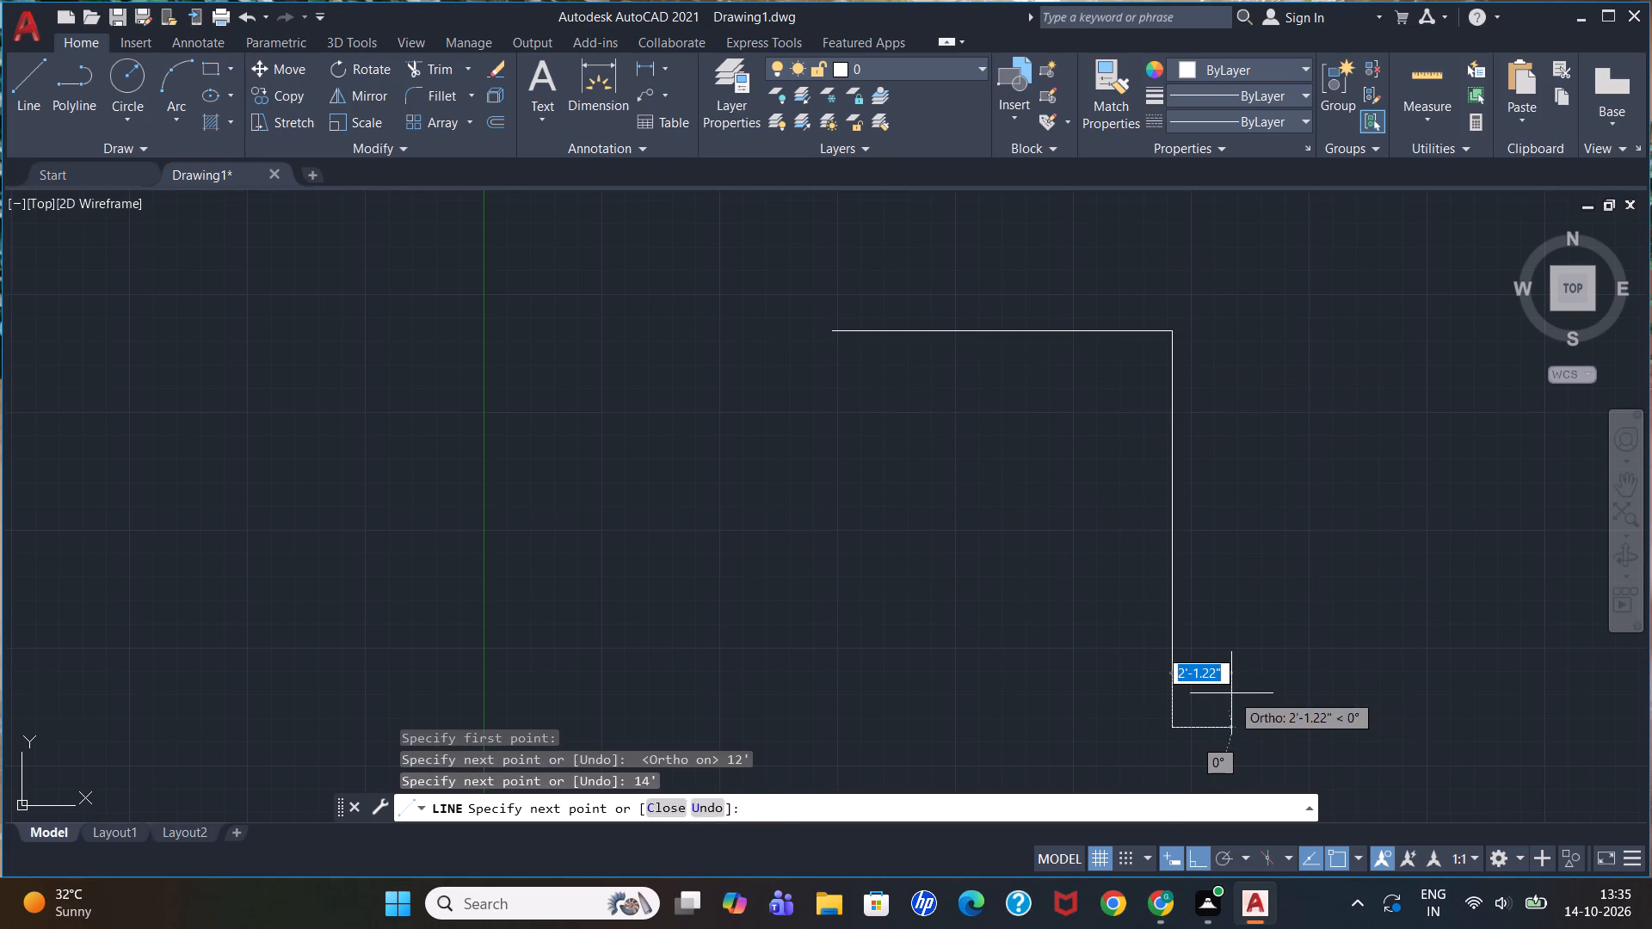
type("12'")
key("Return")
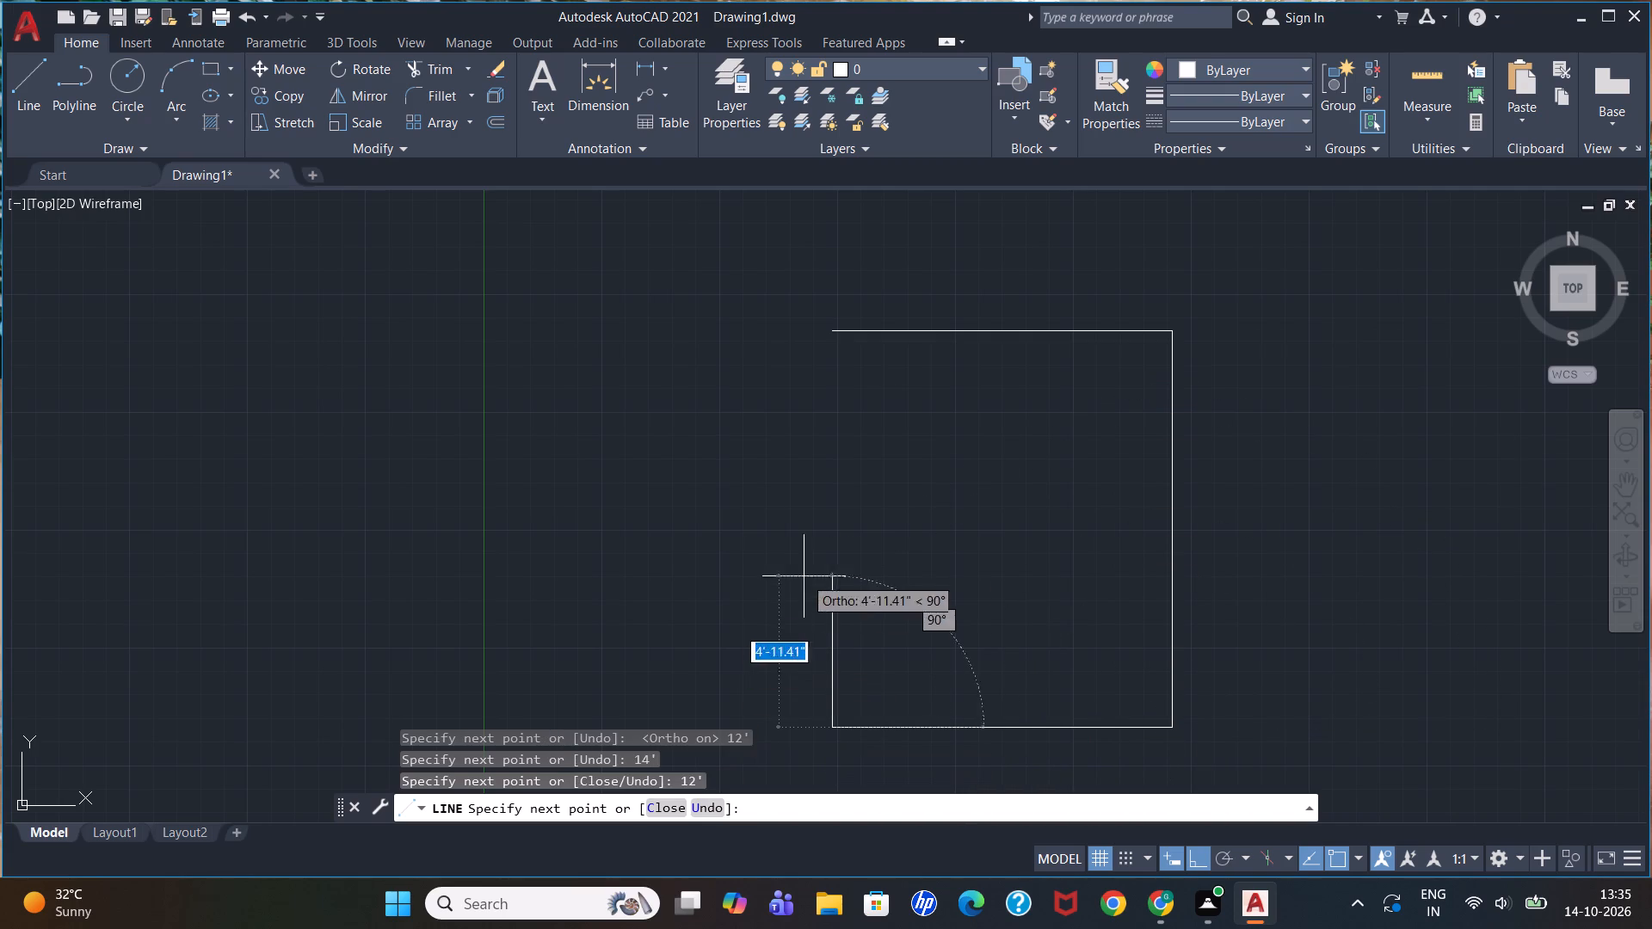
type("14'")
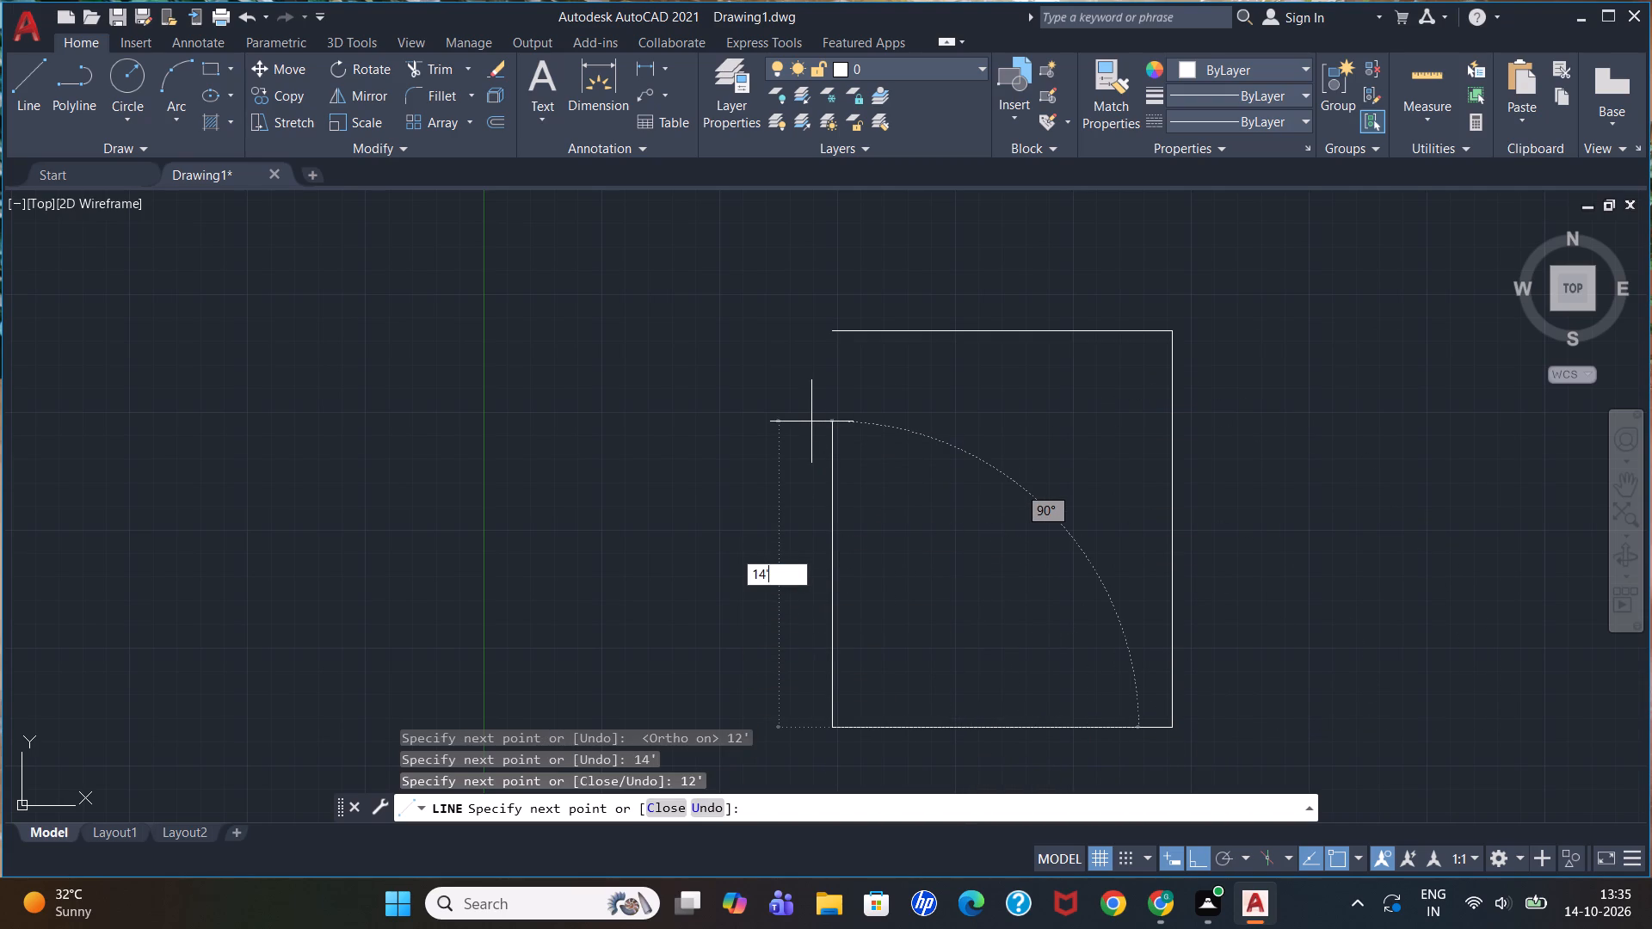
key("Return")
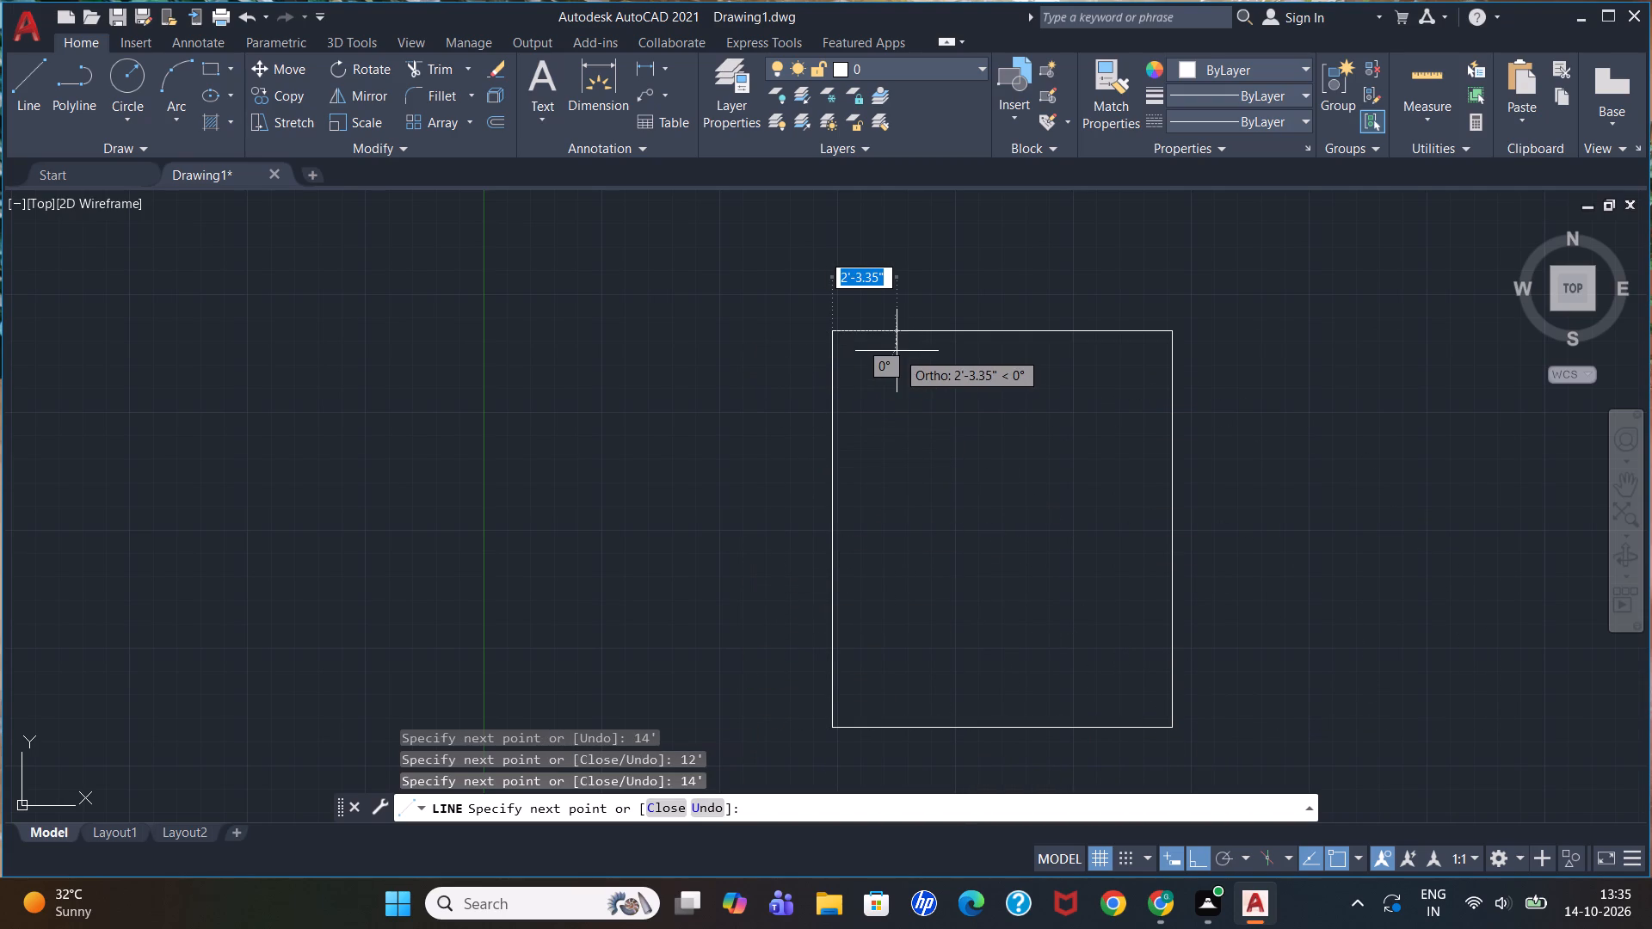
key("Escape")
Offset the rectangle's top line 2' inward.
key("o")
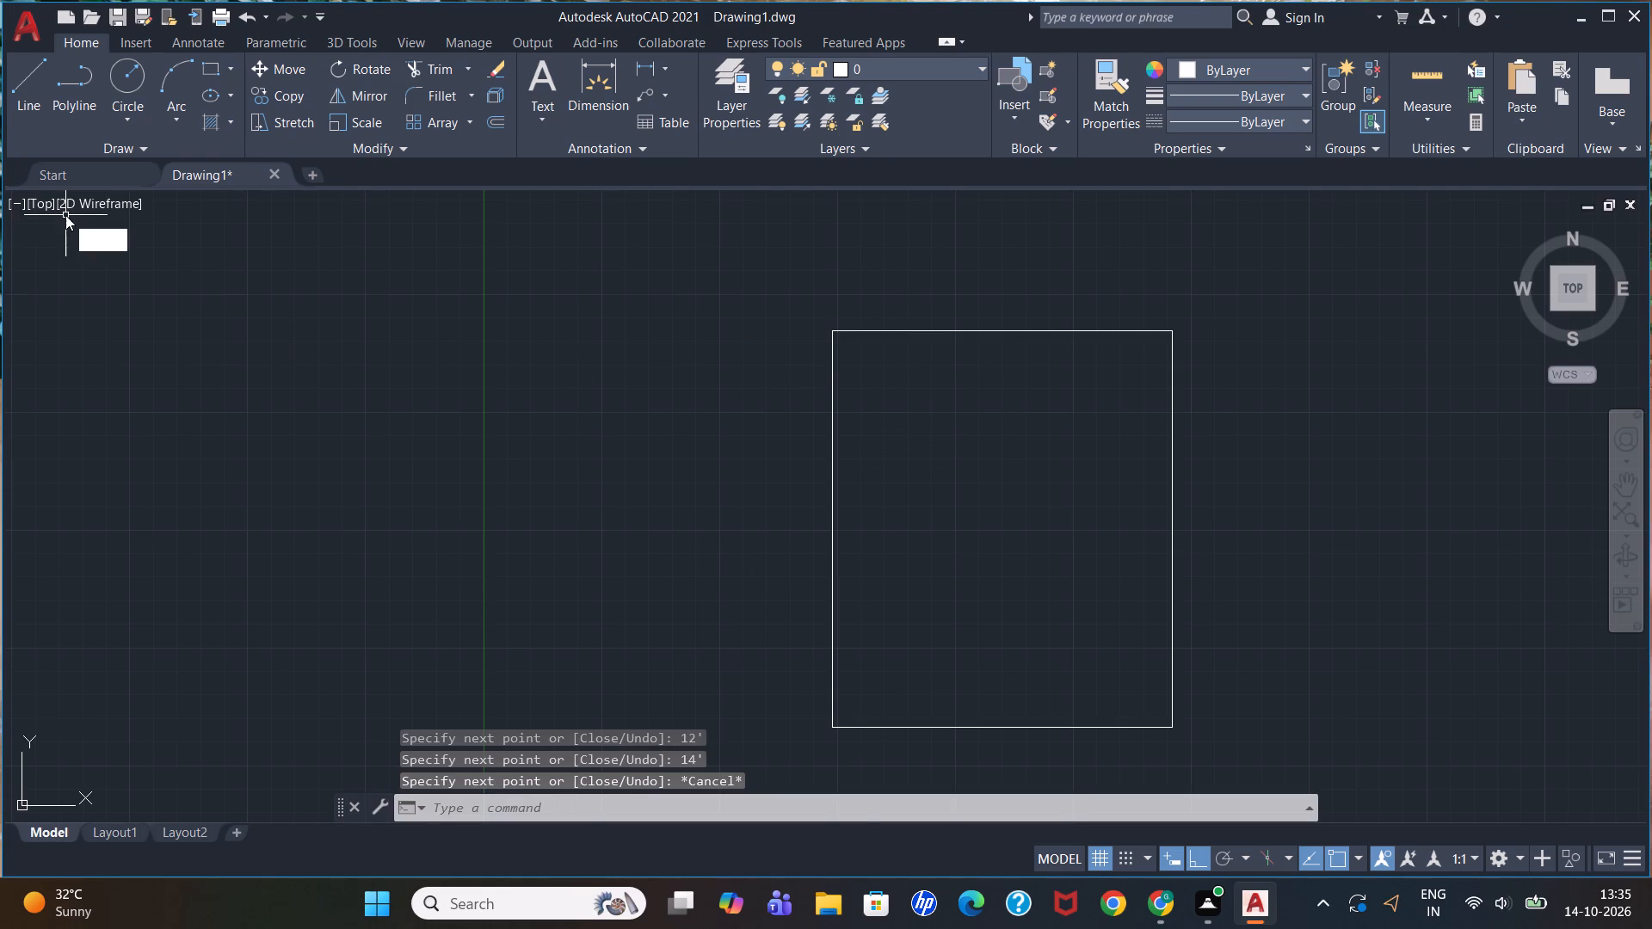
key("Return")
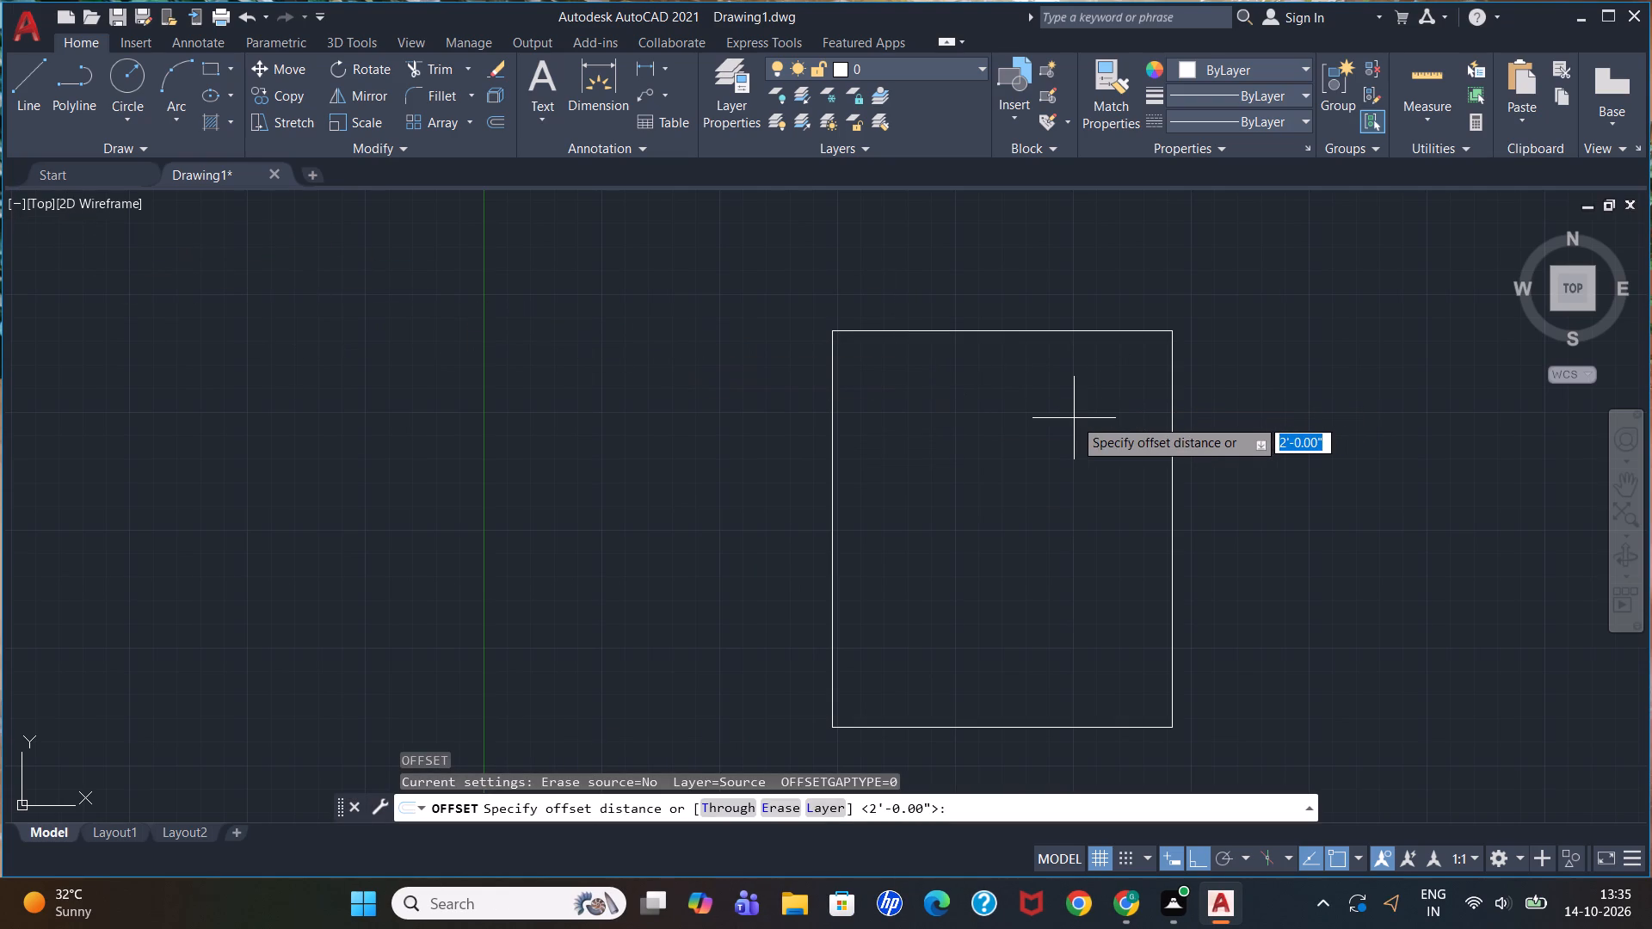
key("2")
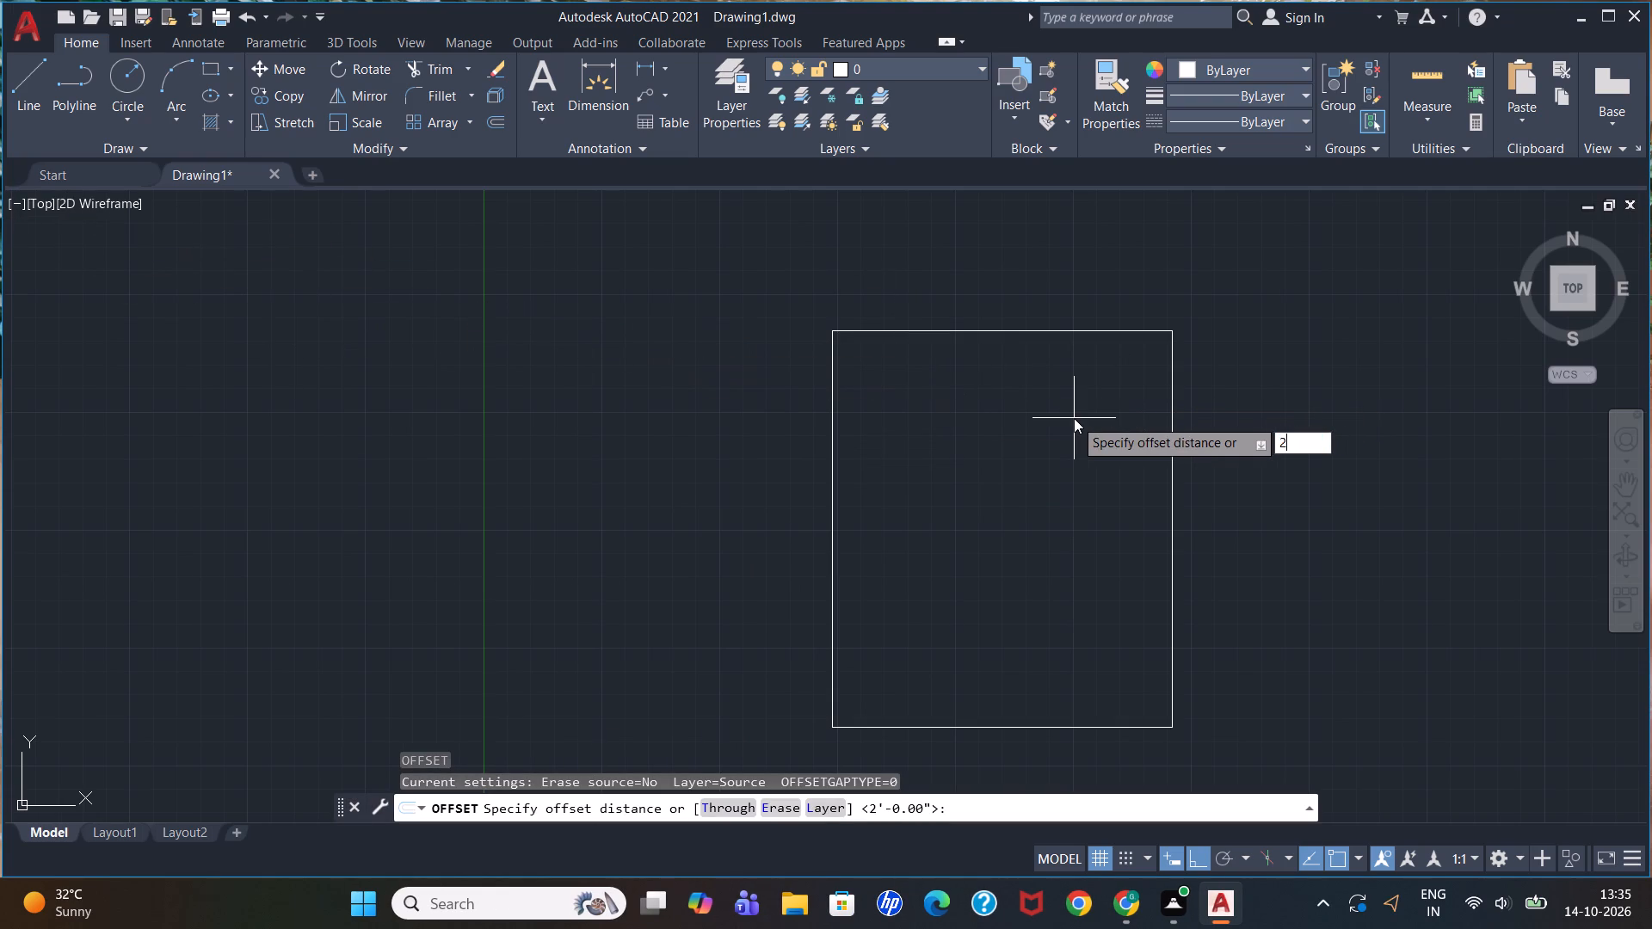
key("apostrophe")
key("Return")
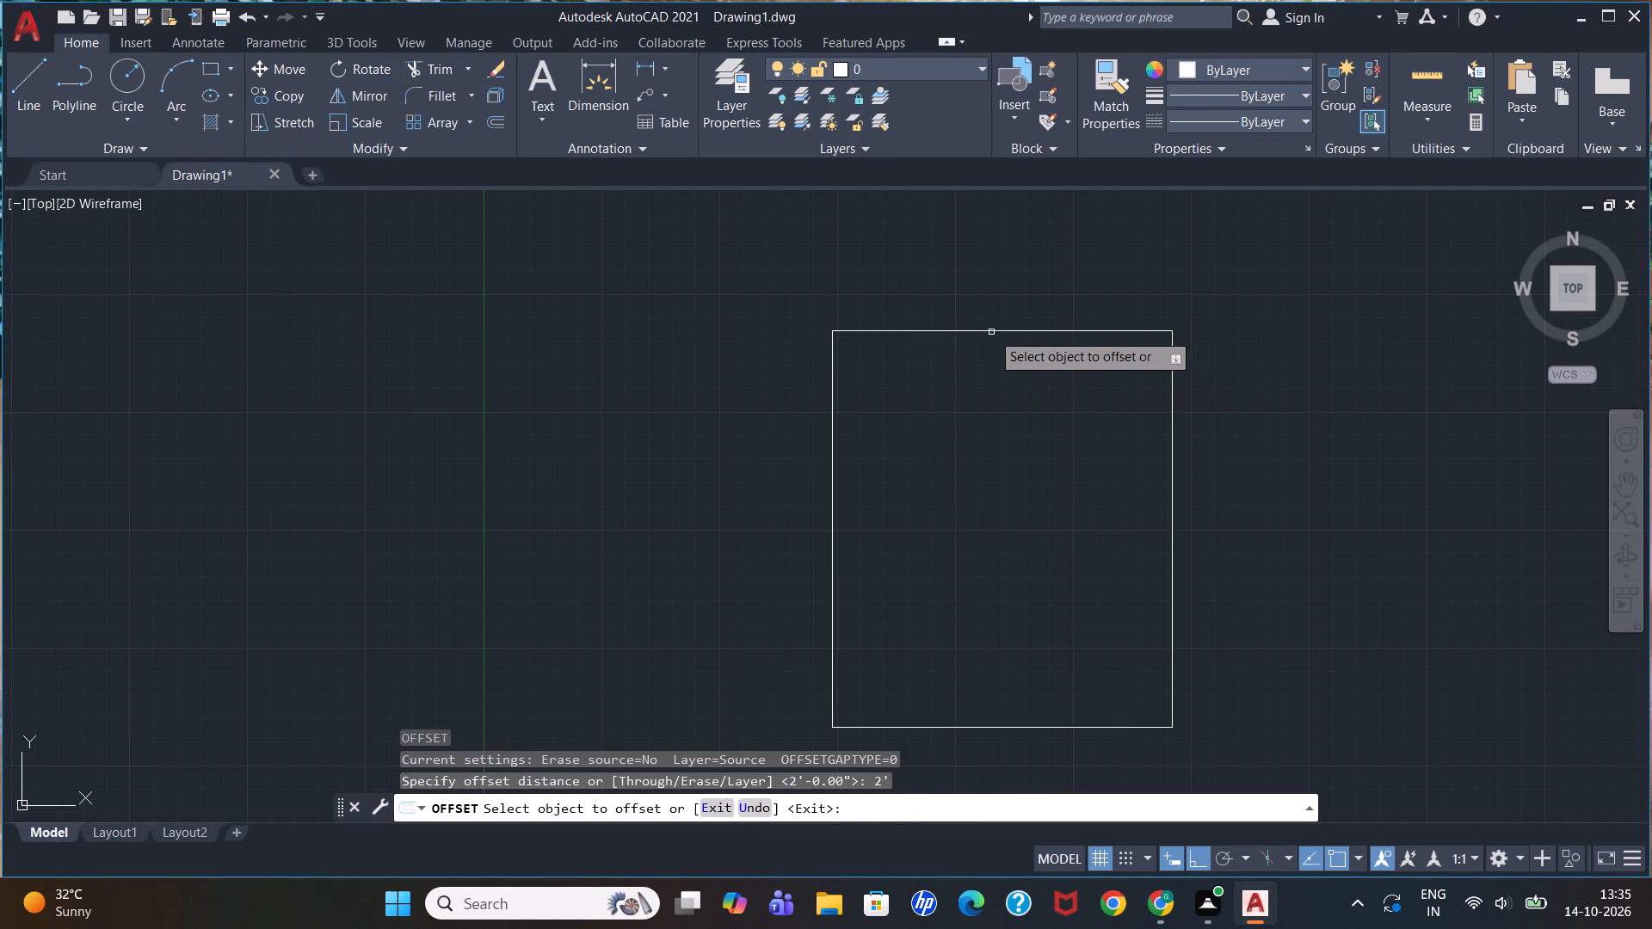
left_click(954, 333)
left_click(971, 422)
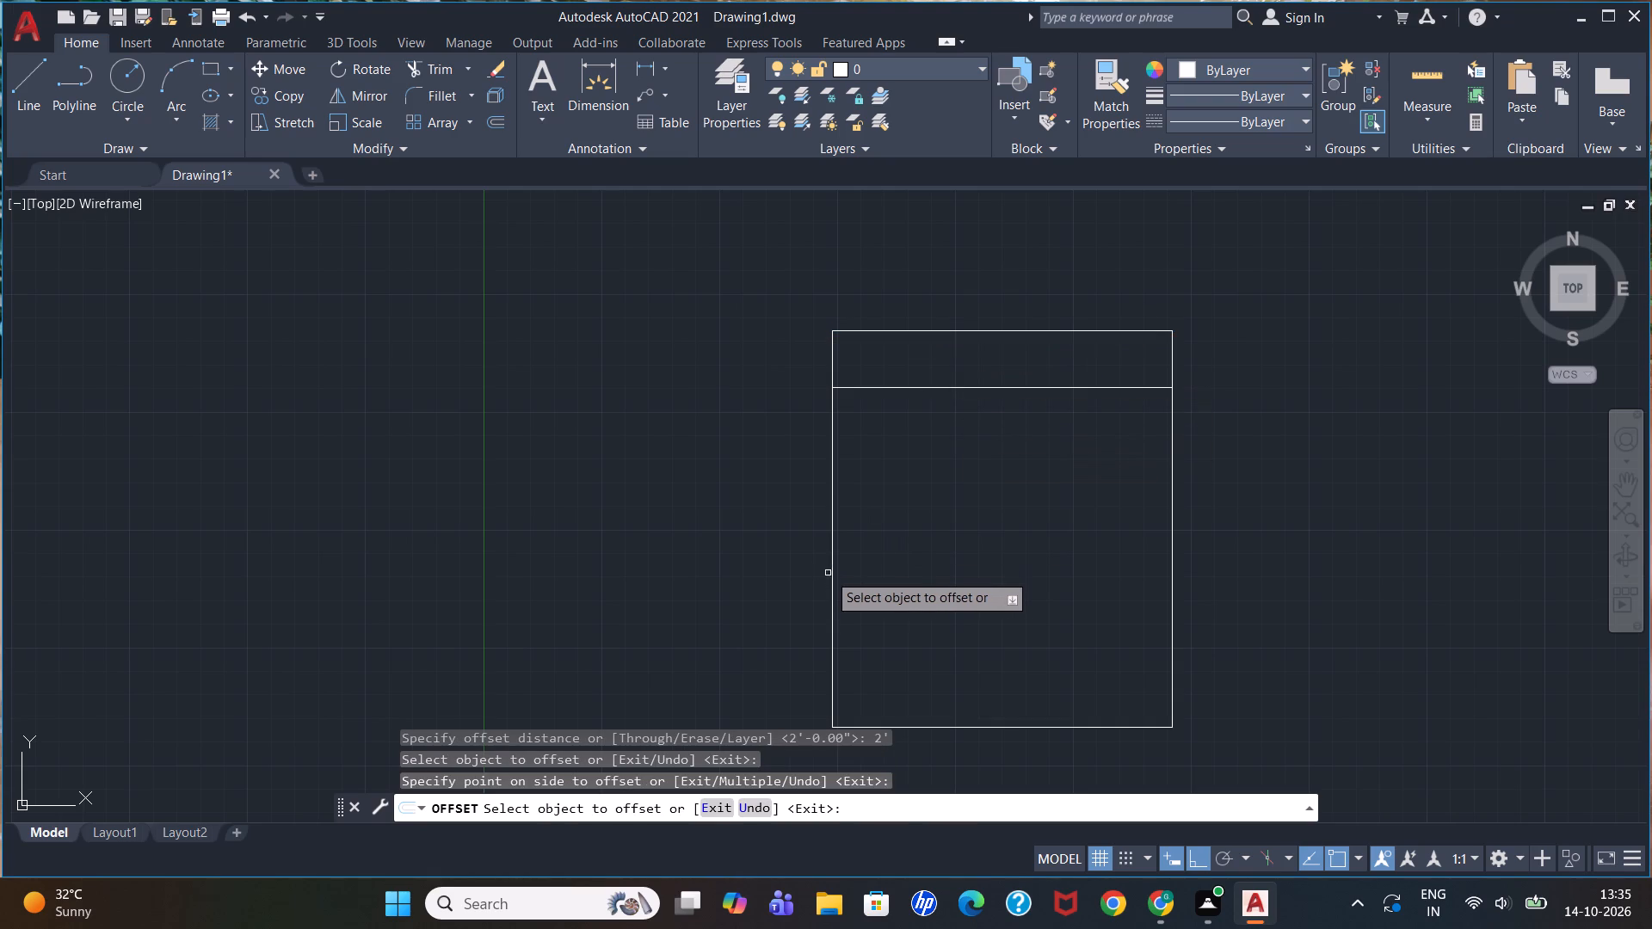
Offset the rectangle's left line 2' inward and end the Offset command.
left_click(834, 563)
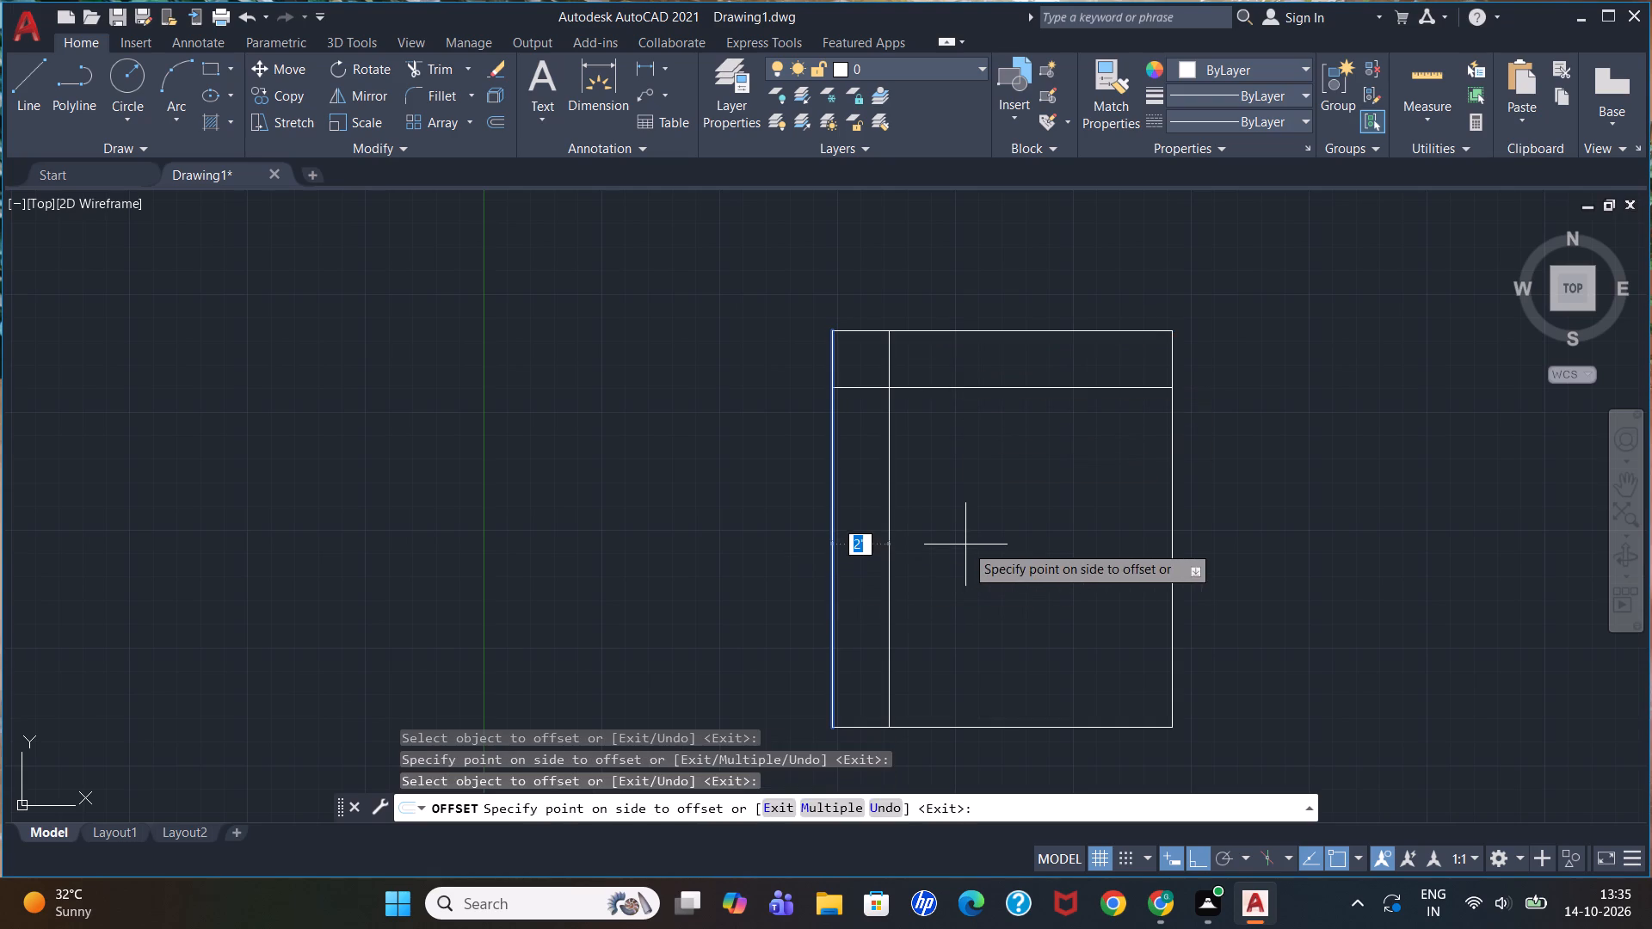
left_click(965, 544)
scroll(961, 440, "down", 2)
scroll(1005, 508, "up", 1)
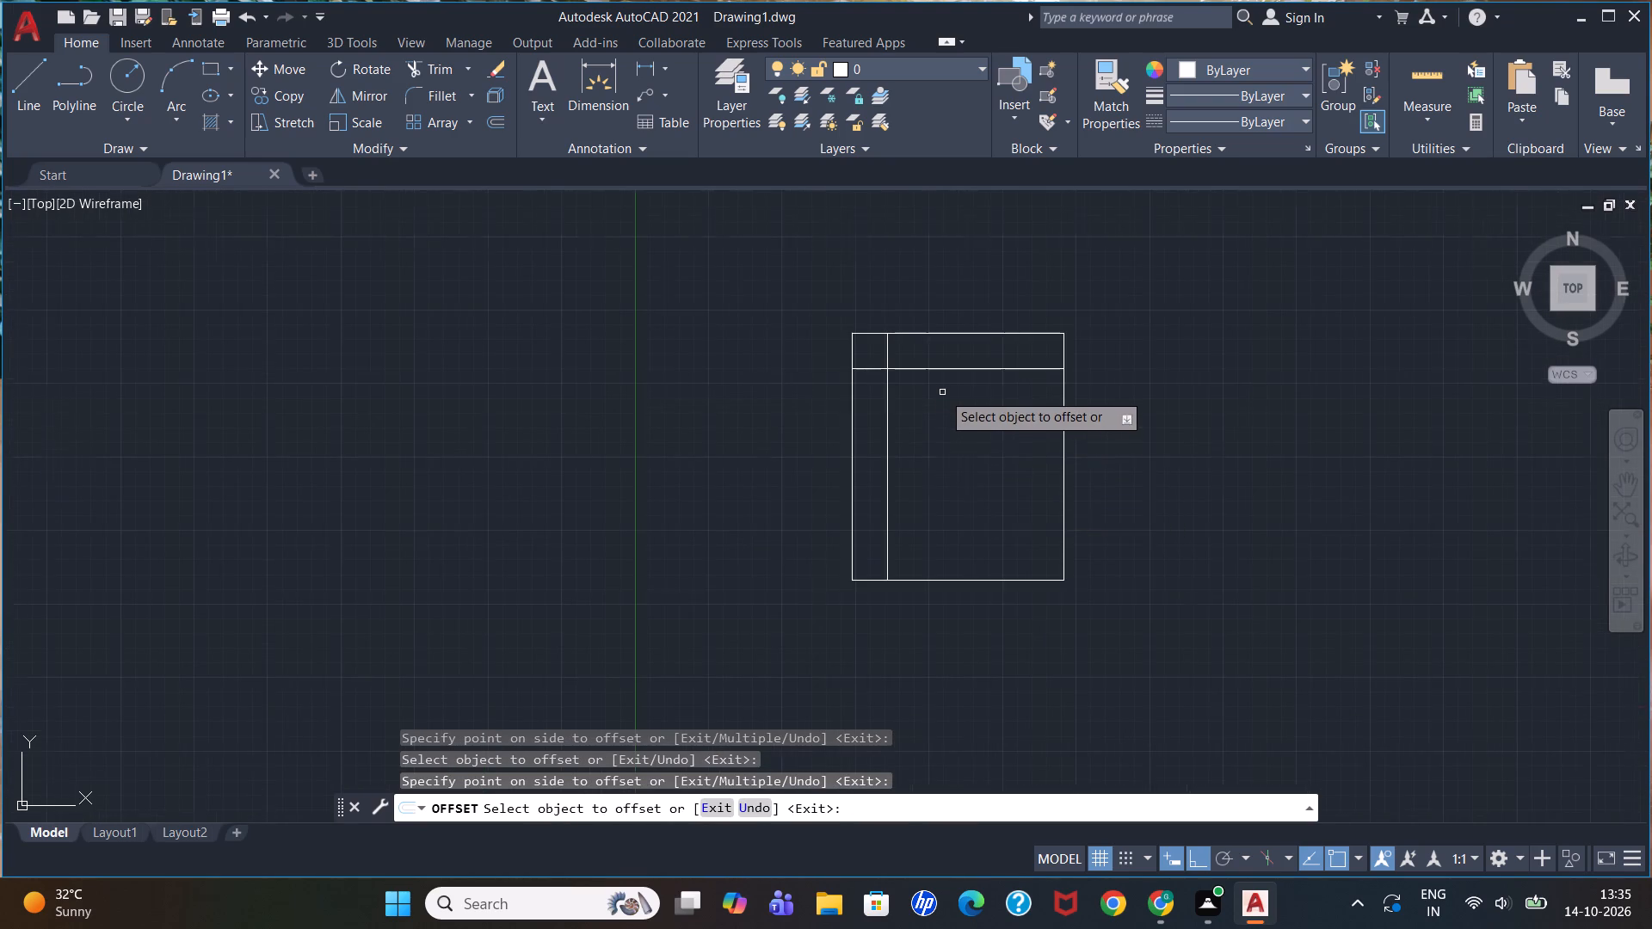
scroll(942, 391, "up", 2)
scroll(943, 389, "down", 1)
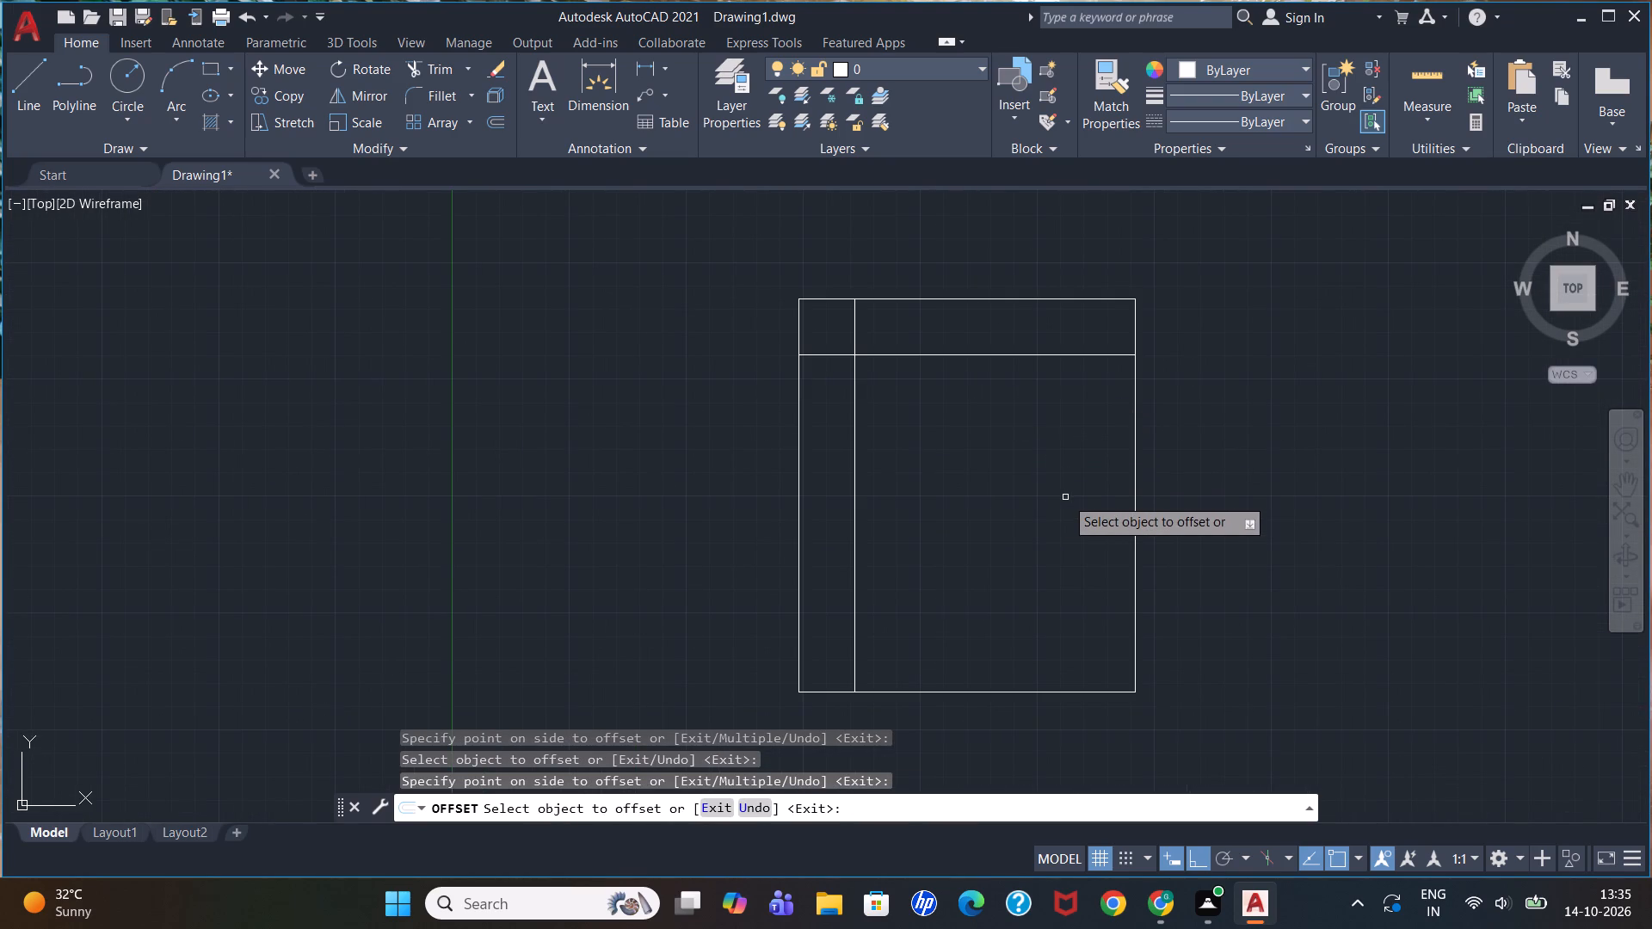
scroll(1032, 501, "up", 1)
scroll(1032, 501, "down", 1)
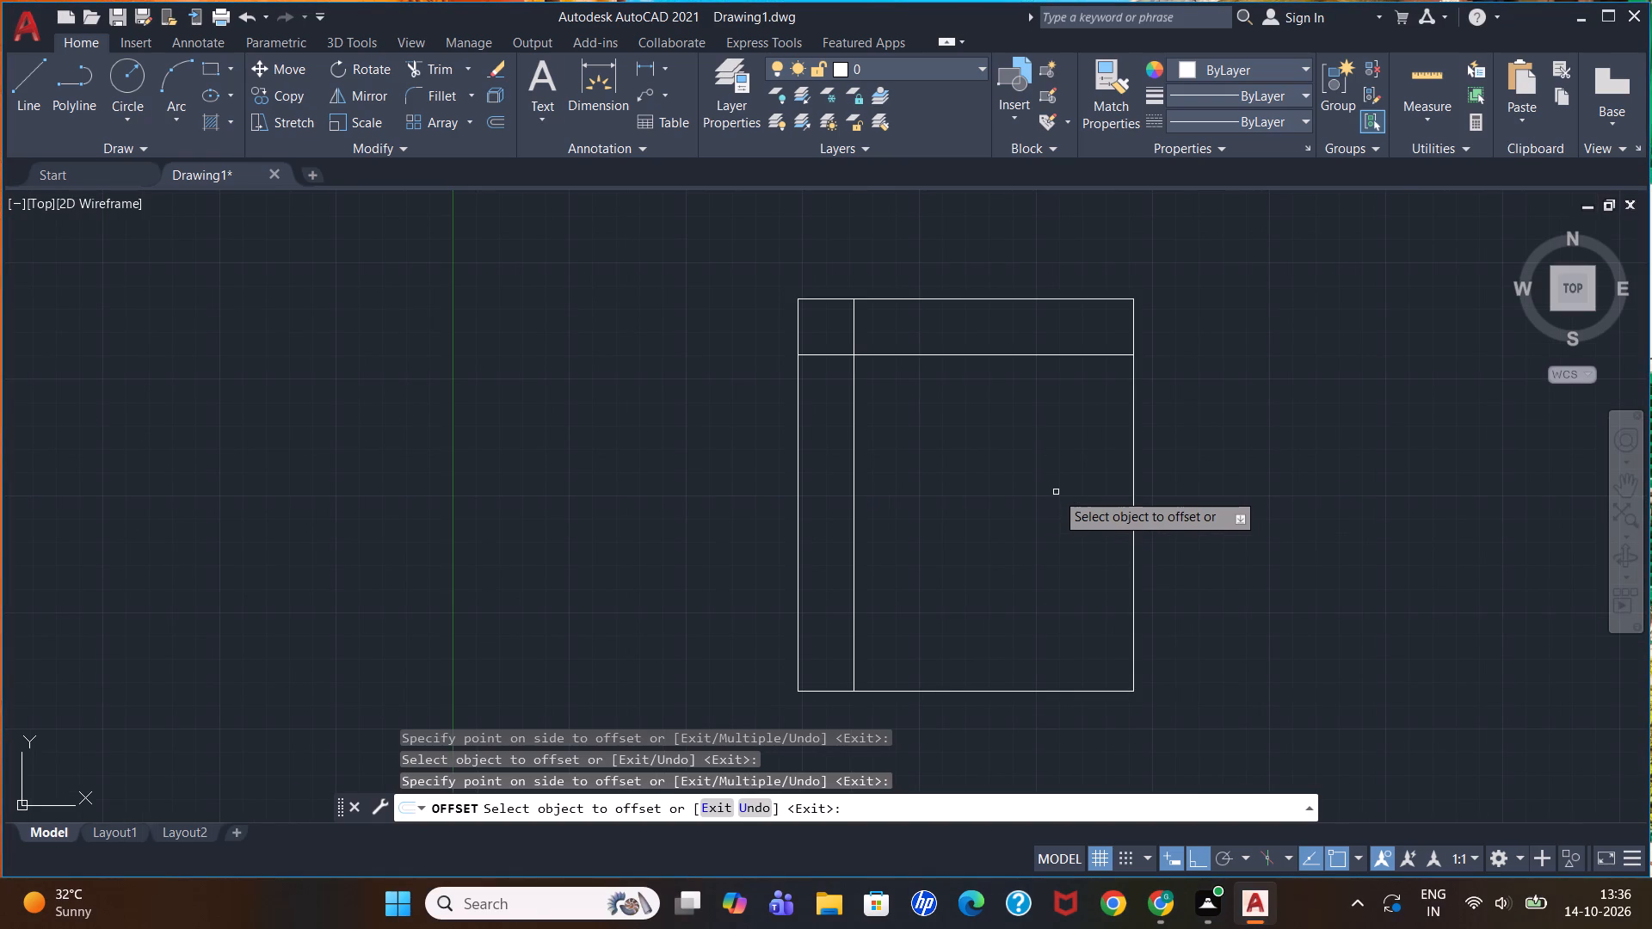
key("Escape")
key("Escape")
key("Escape")
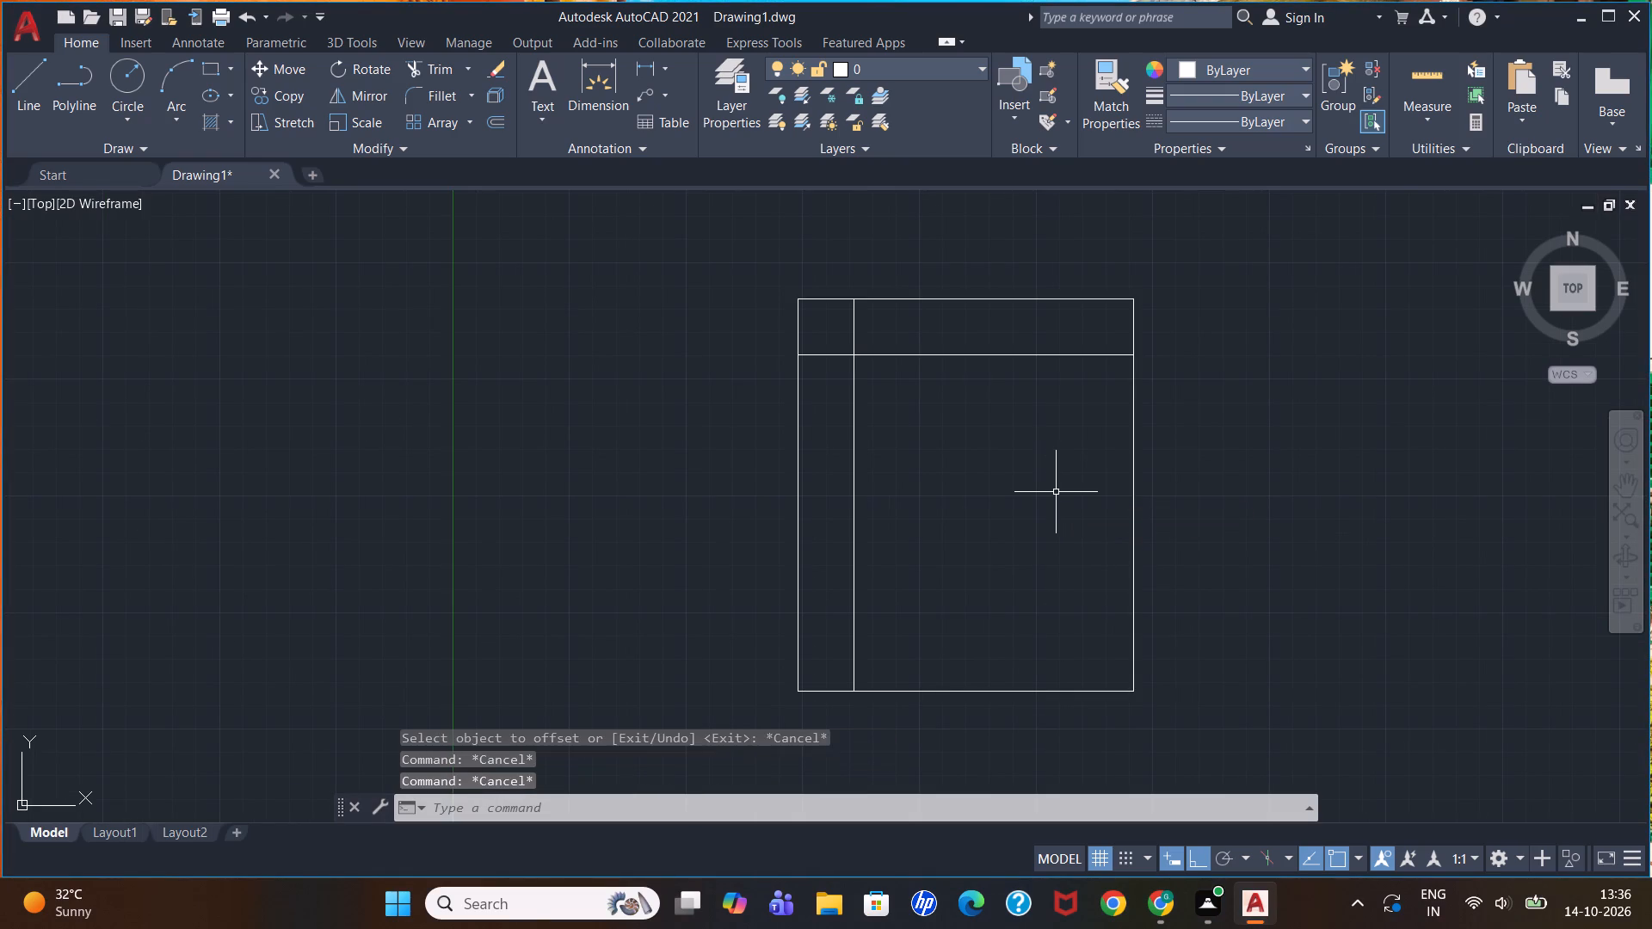
key("Escape")
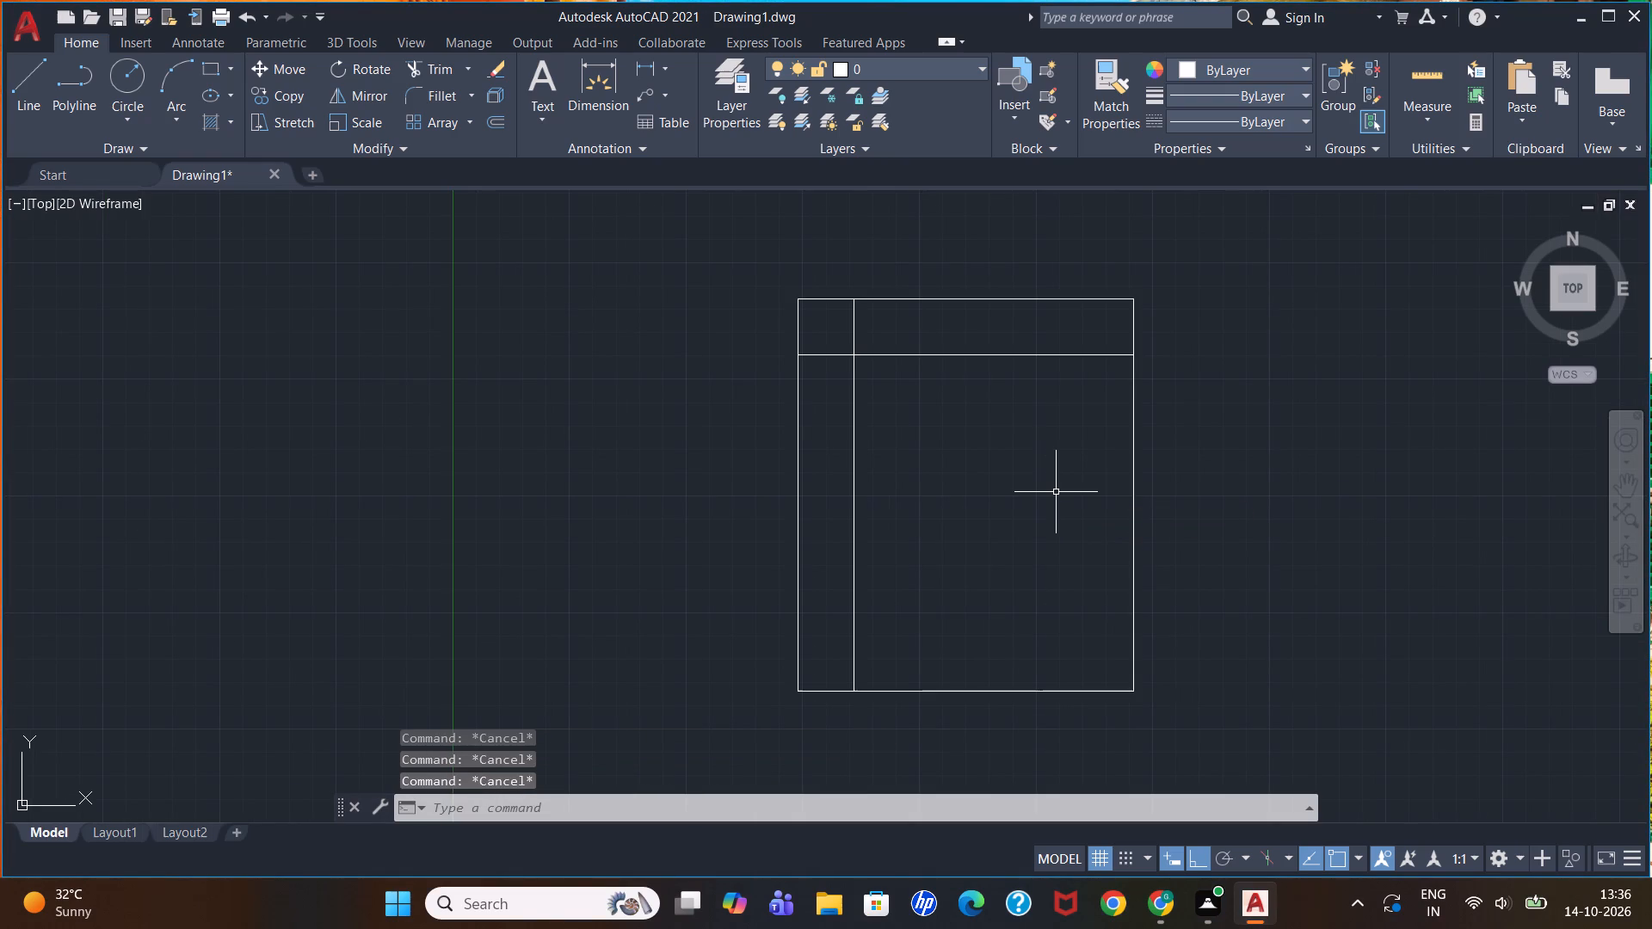
Trim the overhanging ends of the two 2' offset lines where they cross near the rectangle's upper-left corner.
key("t")
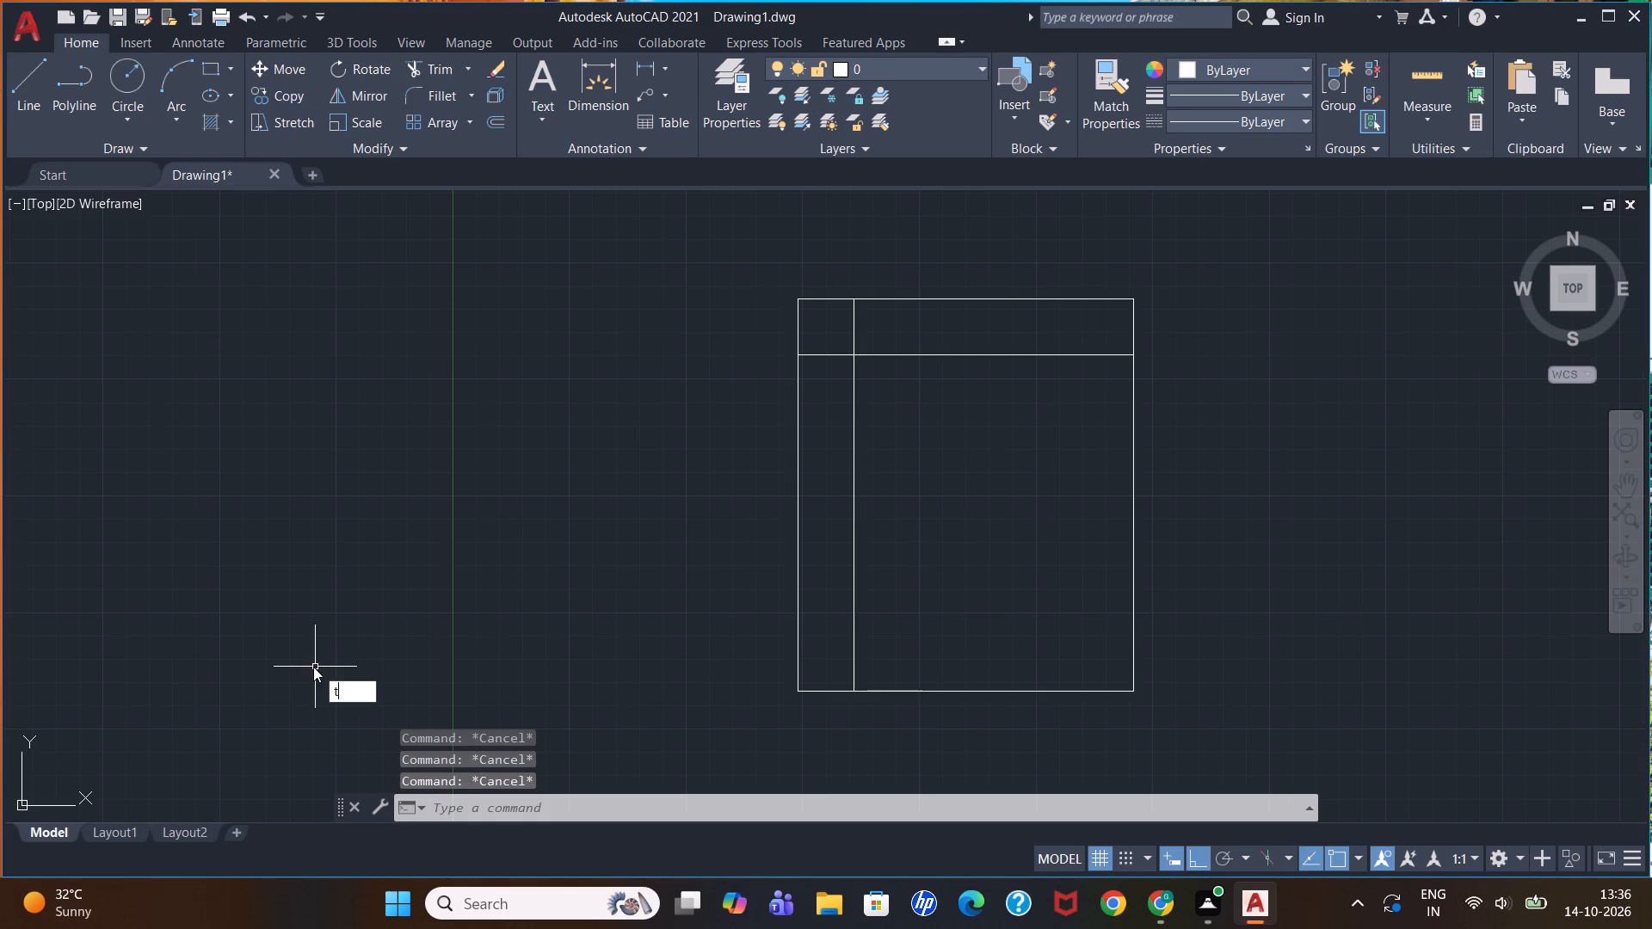
key("r")
key("Return")
key("Return")
key("Return")
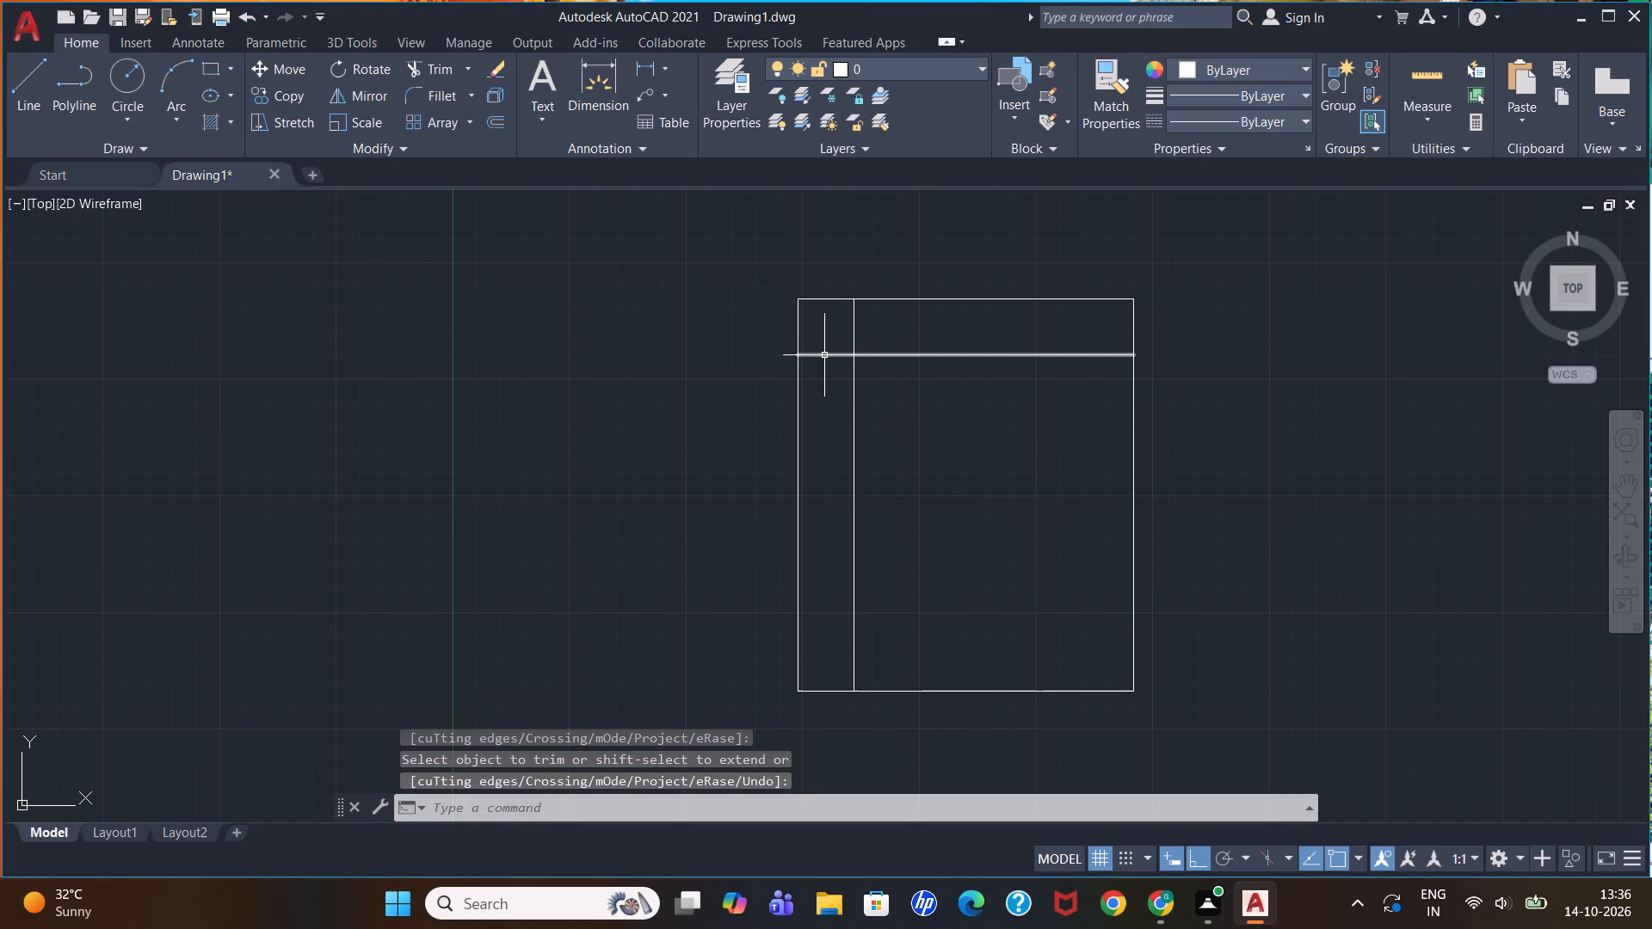
key("Escape")
type("tr")
key("Return")
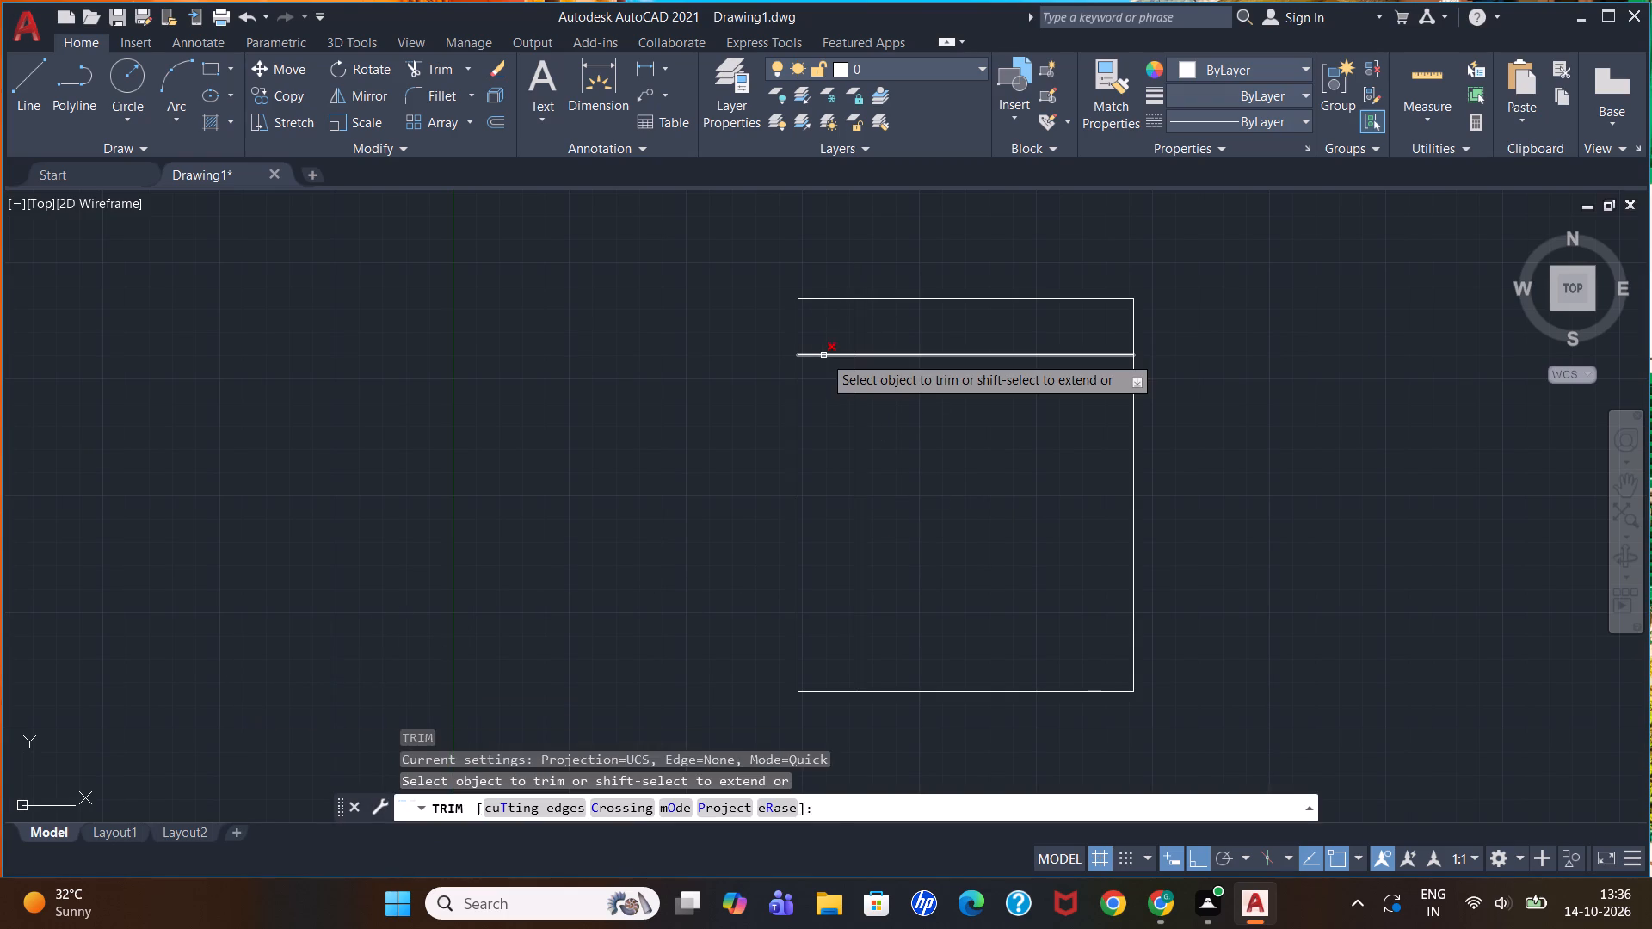
key("Return")
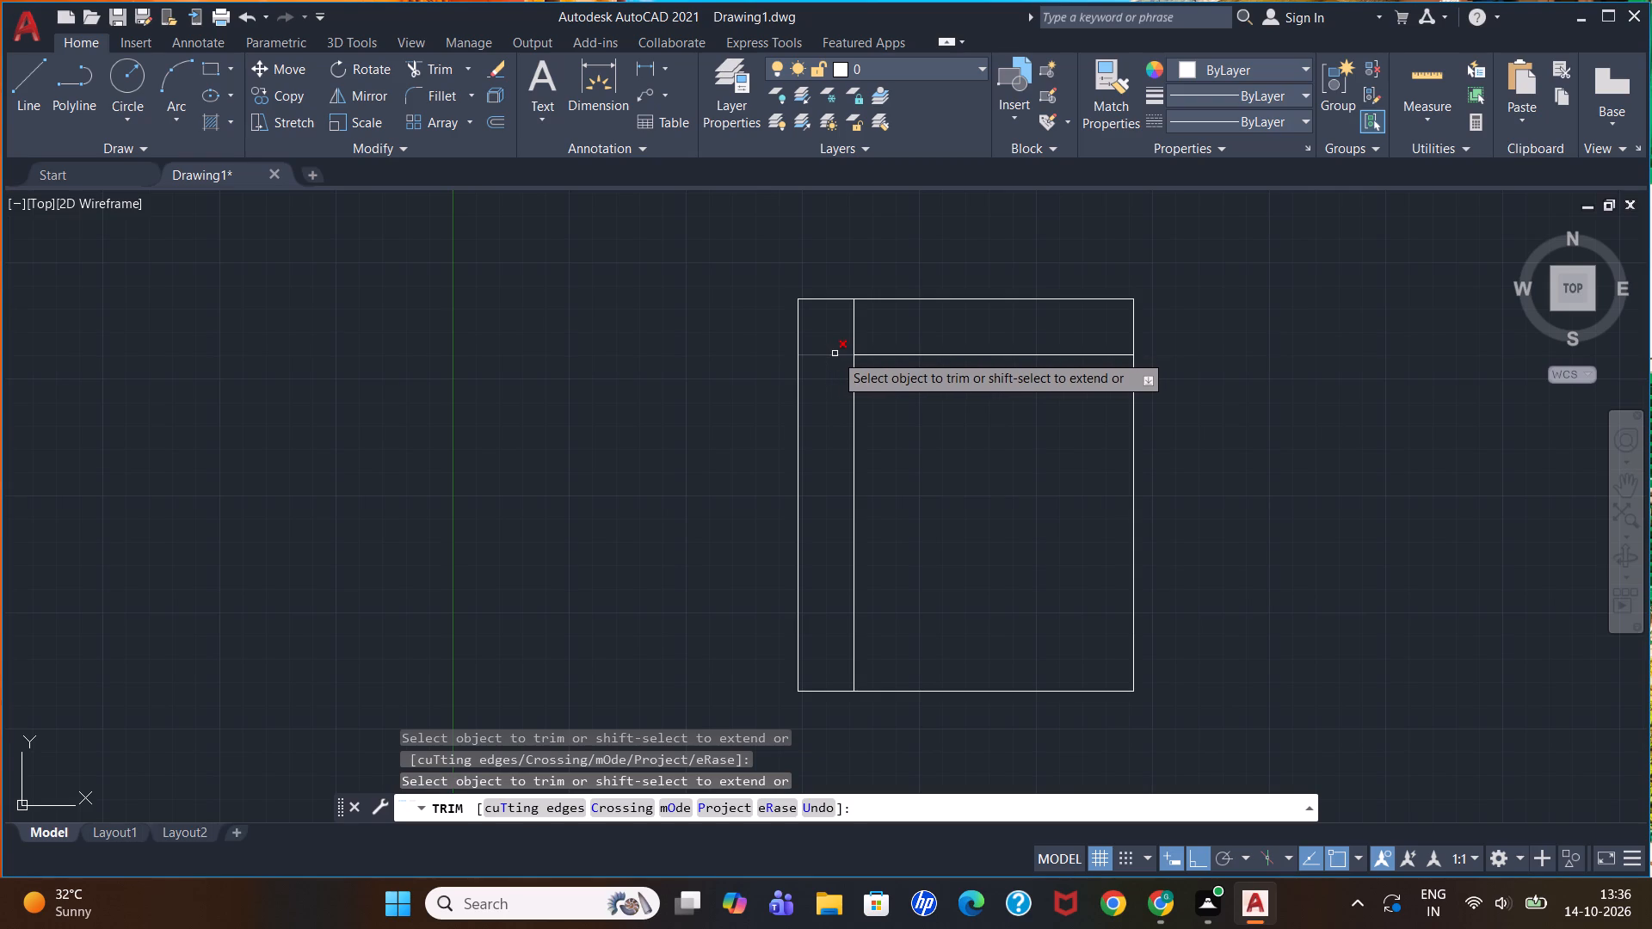
left_click(835, 354)
left_click(855, 335)
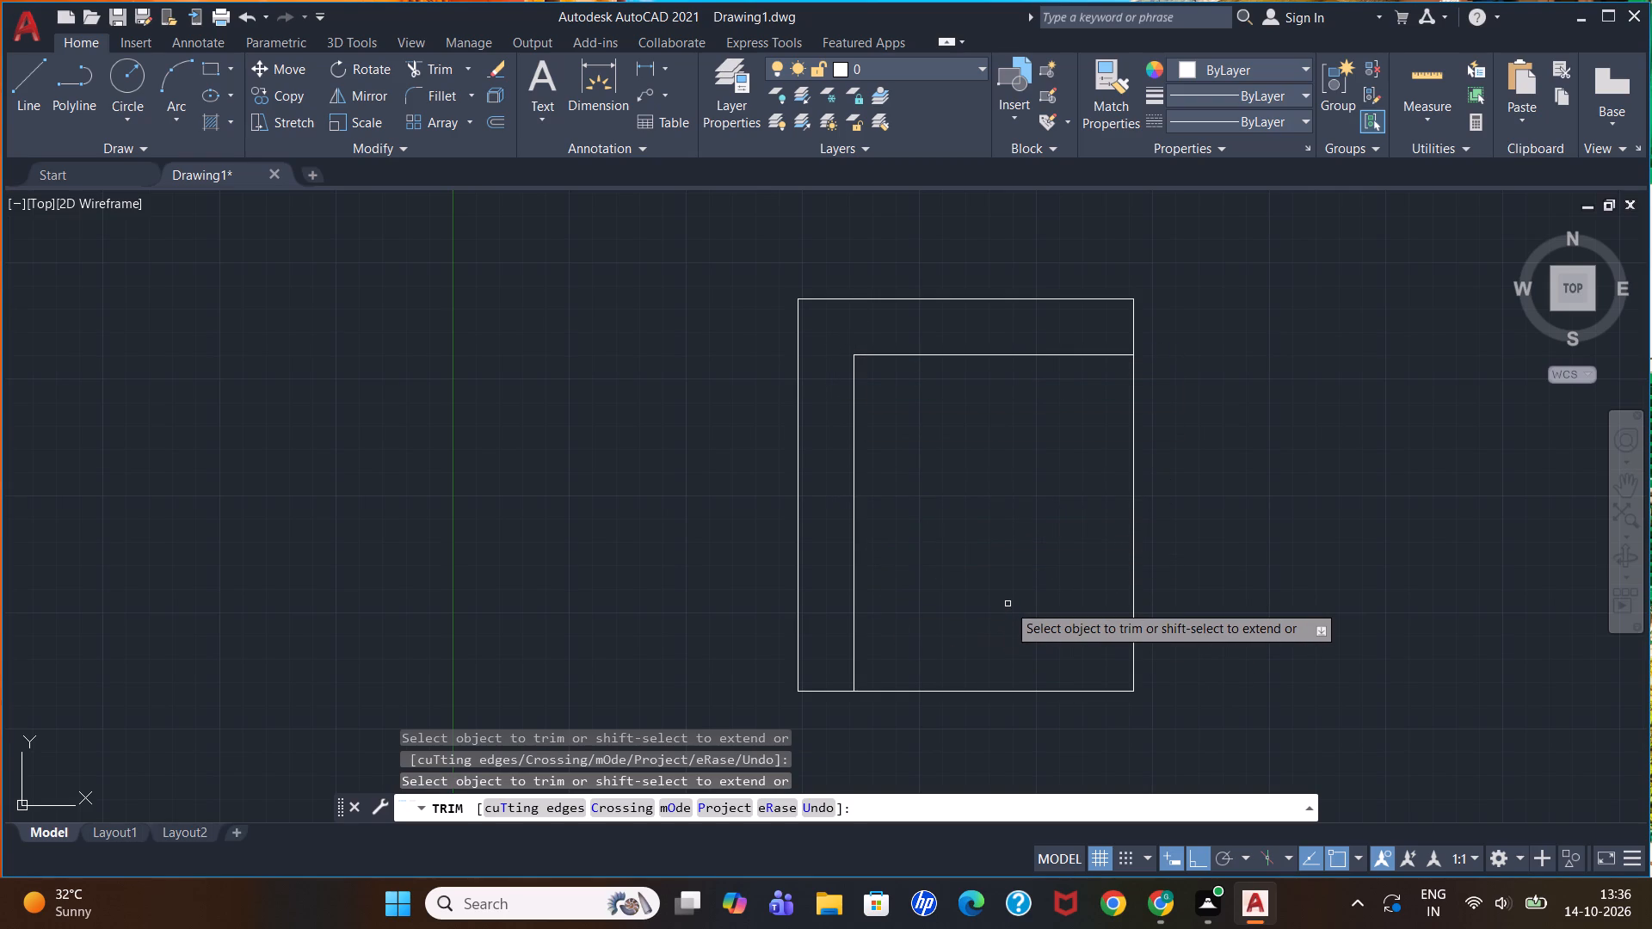
key("Escape")
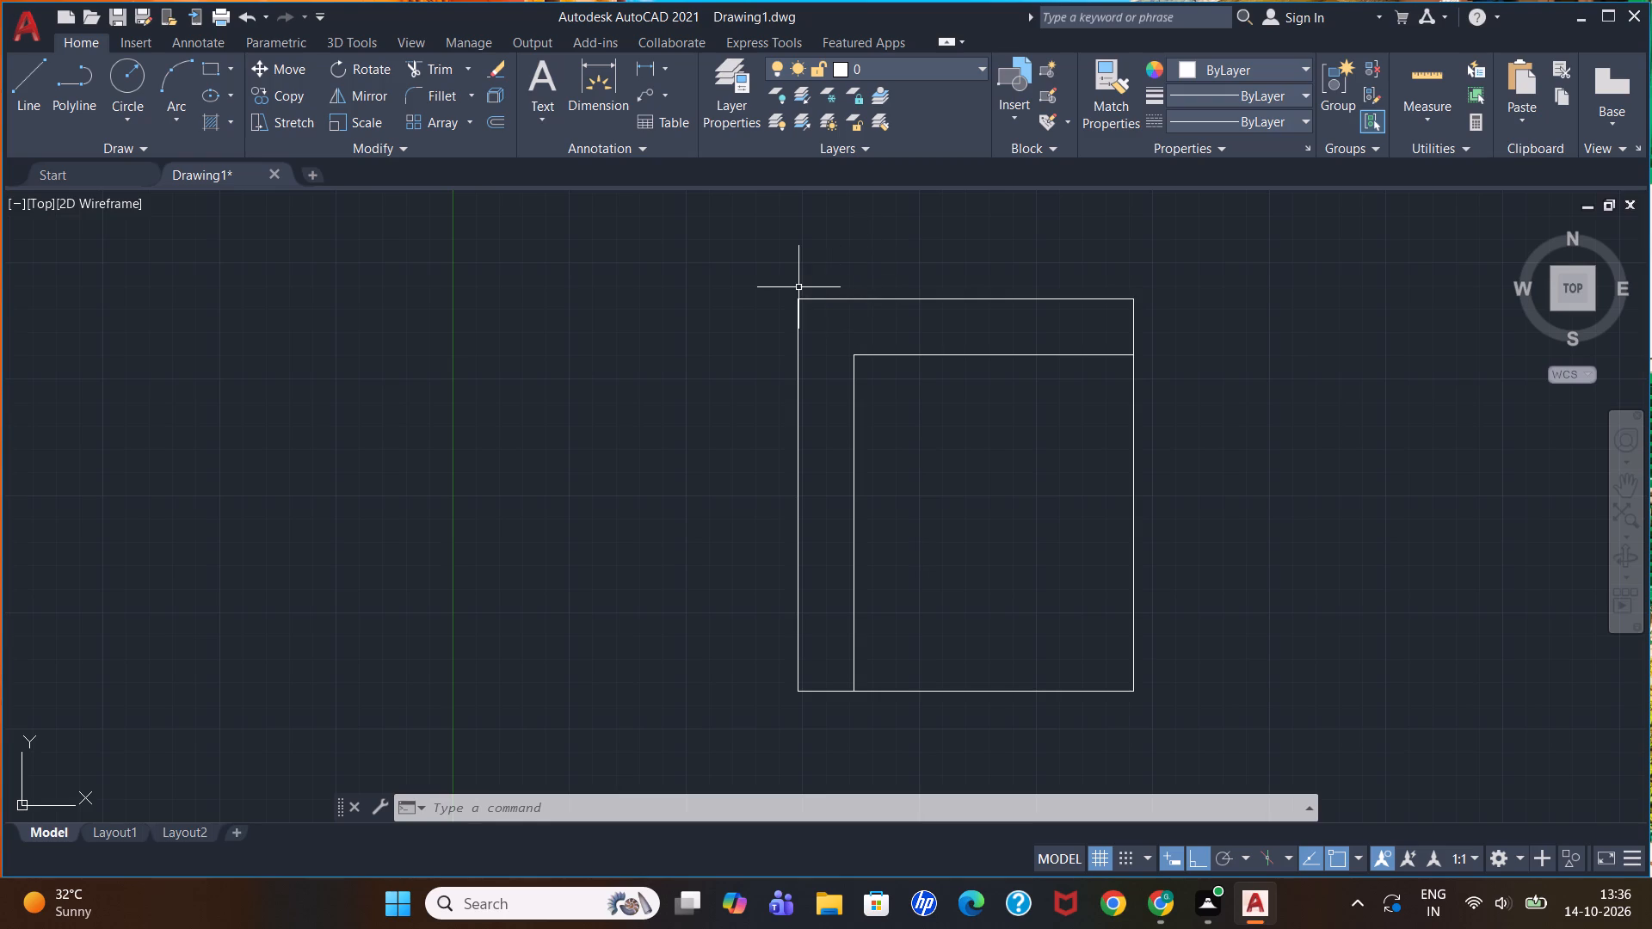
Offset the rectangle's top and left lines 9" outward.
key("o")
key("Return")
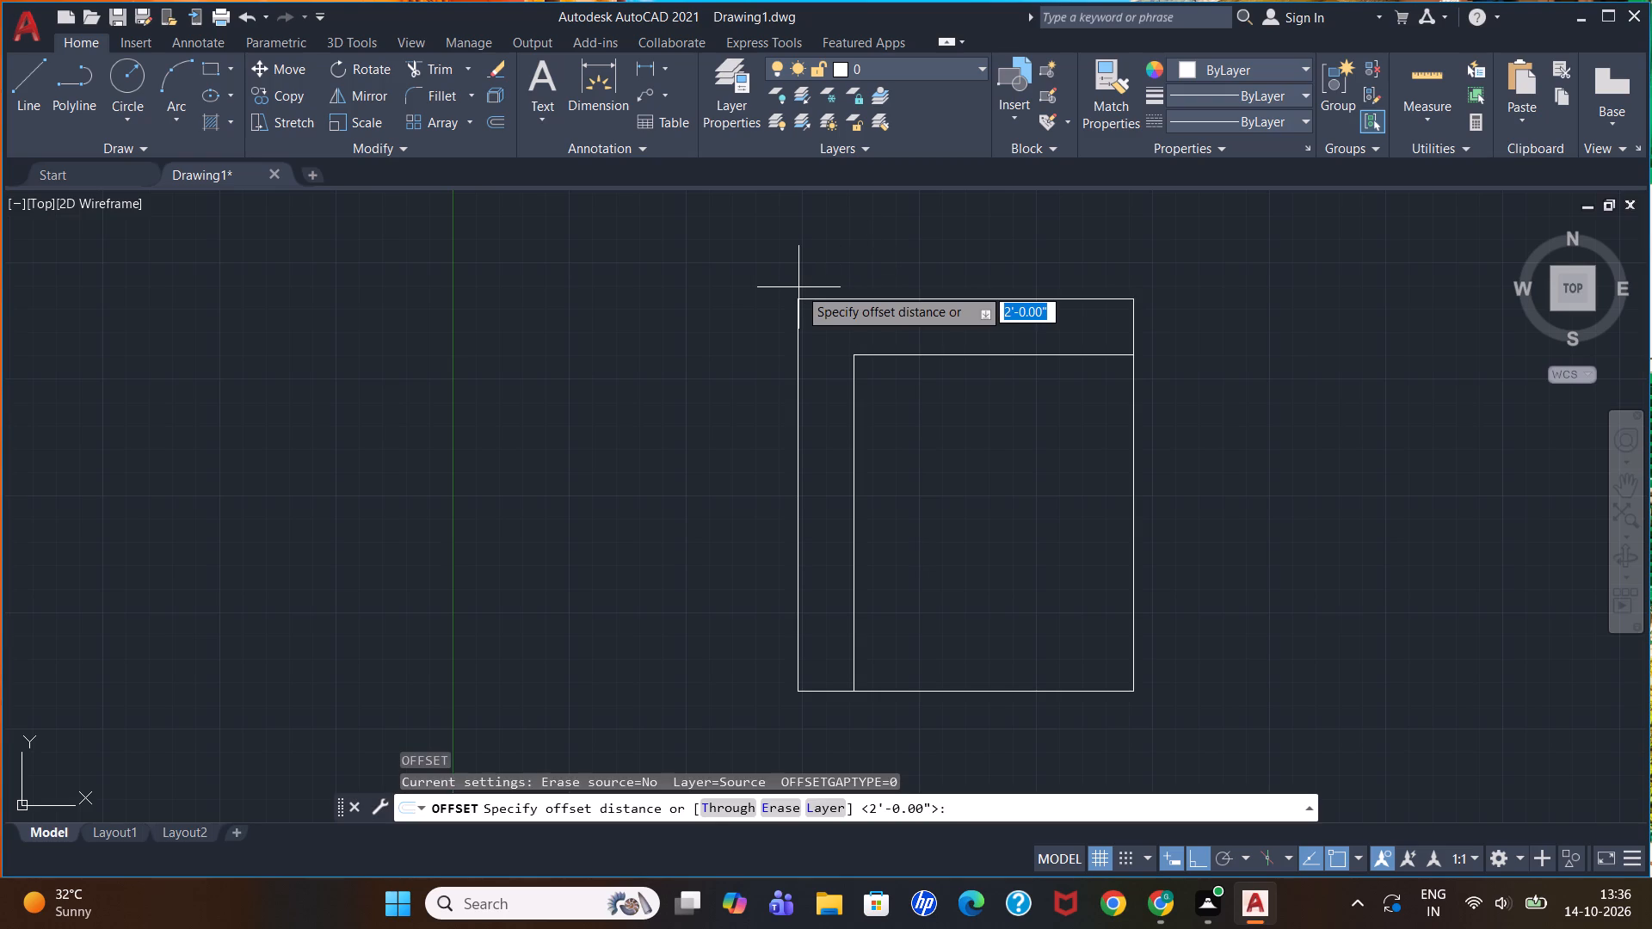
key("9")
key("shift+quotedbl")
key("Return")
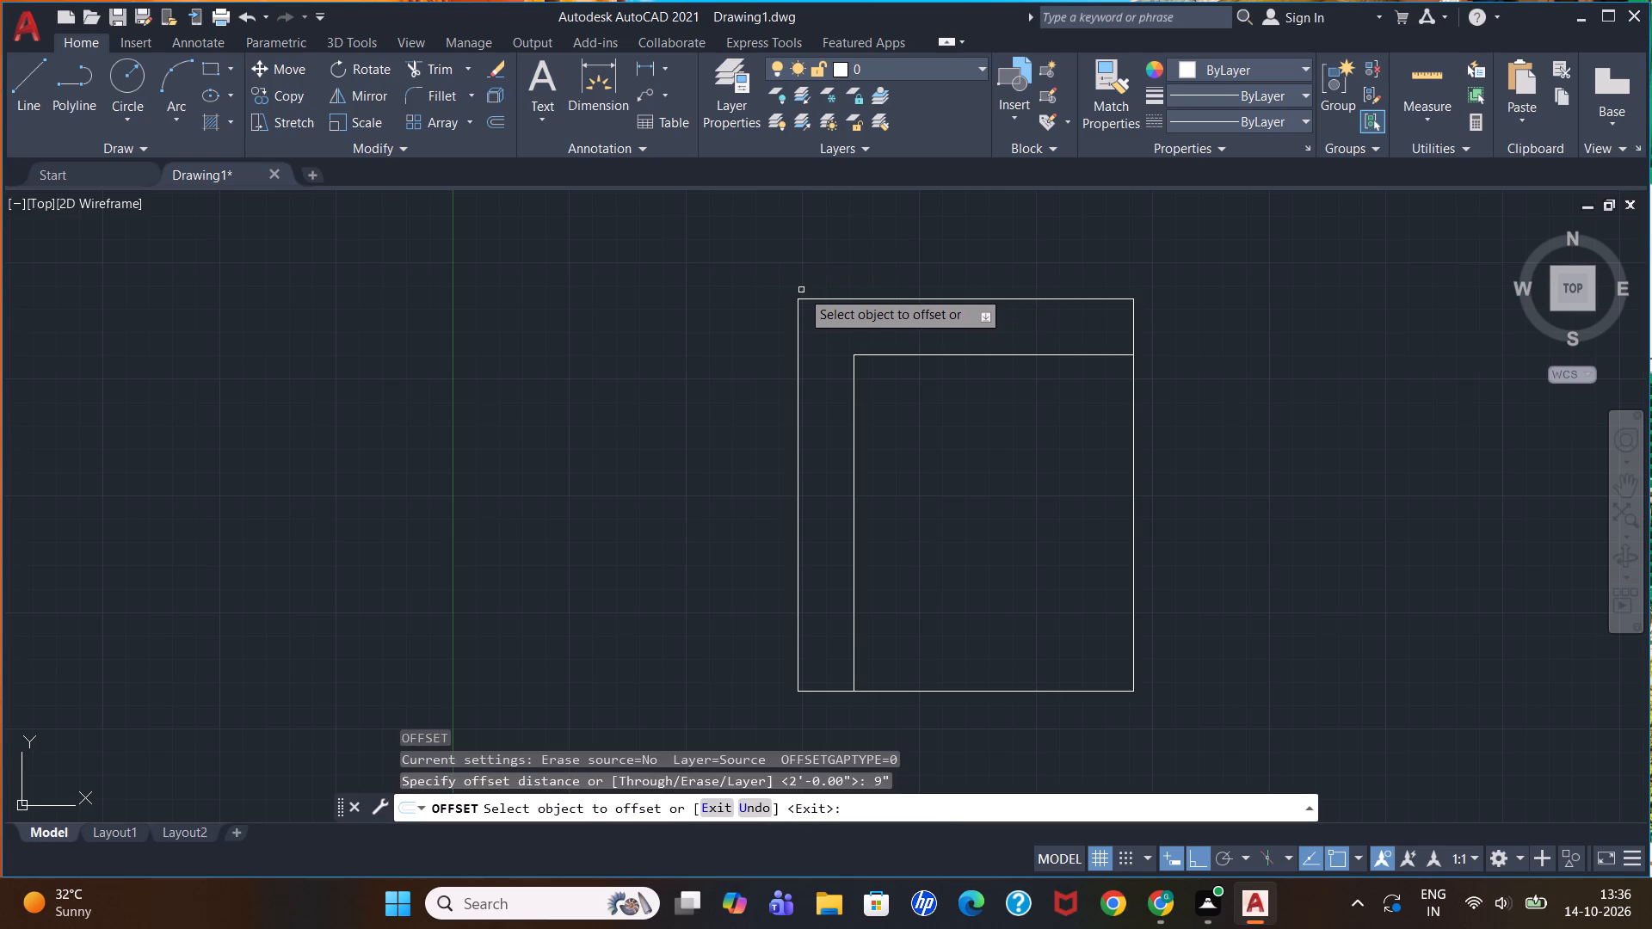
left_click(813, 300)
left_click(830, 262)
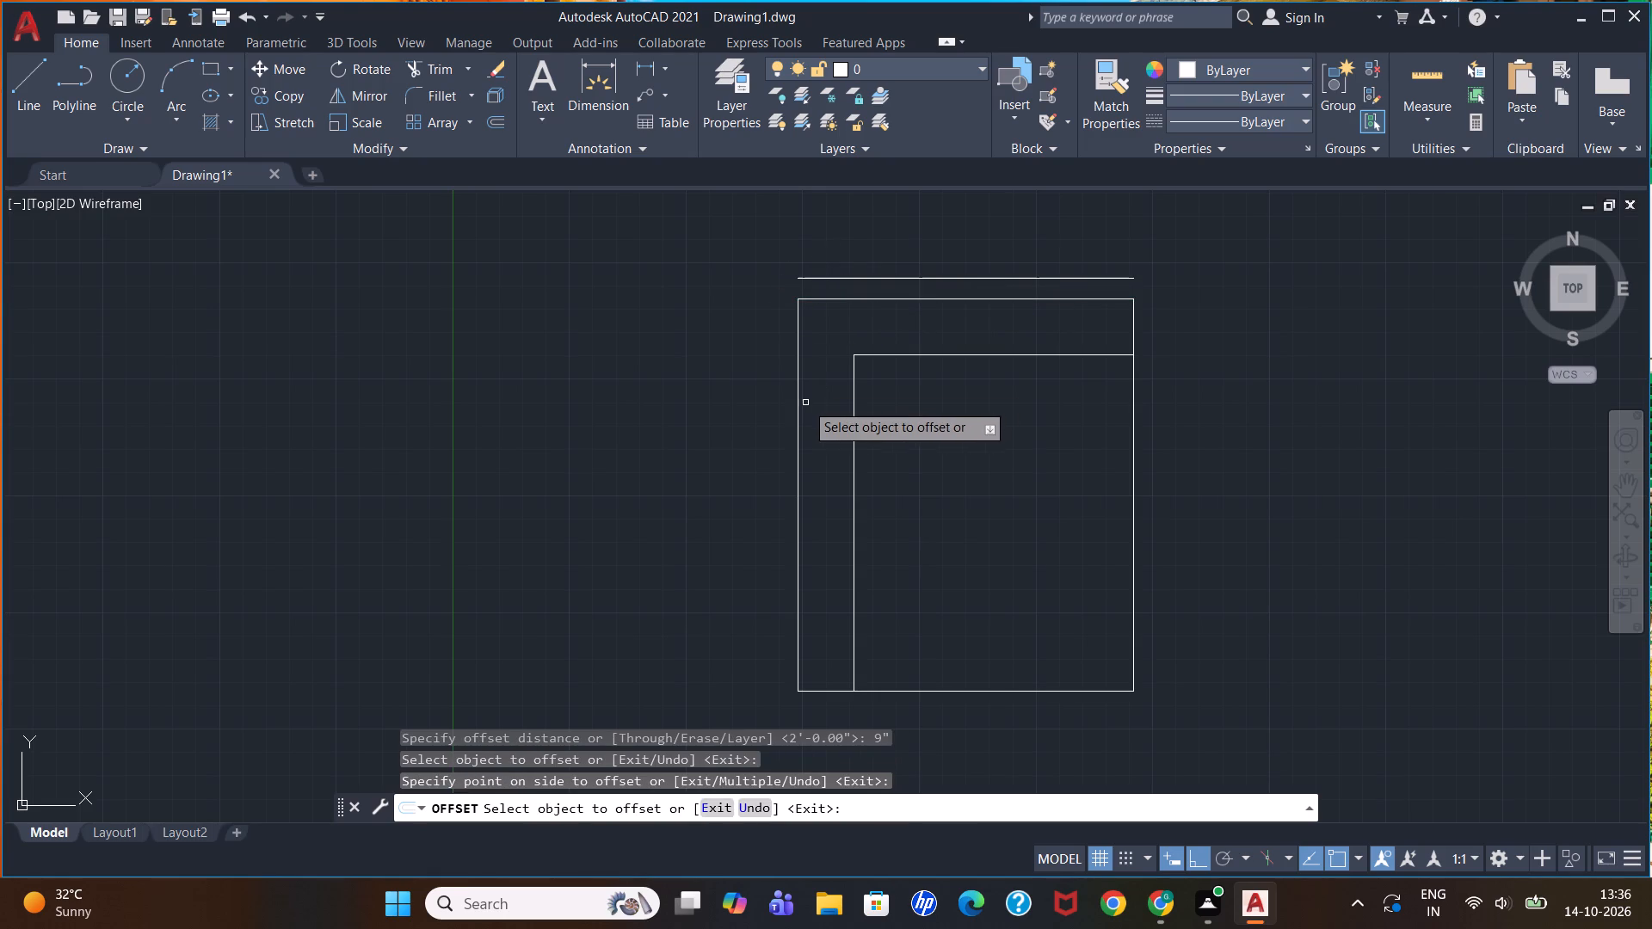
left_click(798, 404)
left_click(743, 414)
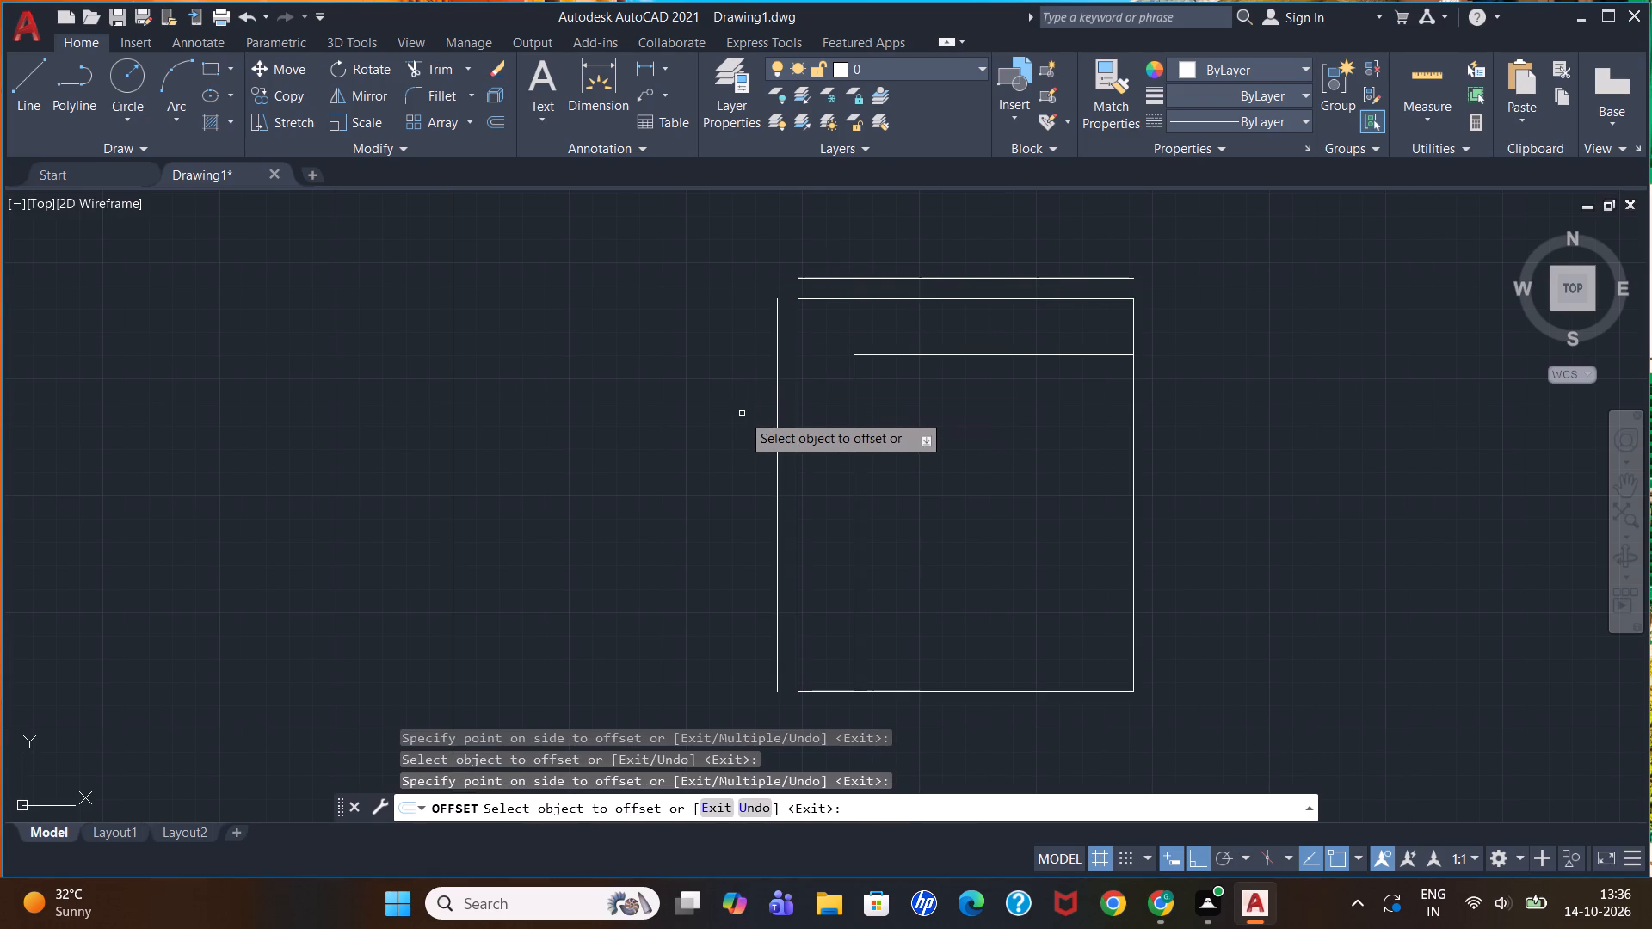
key("Escape")
Offset the rectangle's bottom and right lines 4" outward.
key("o")
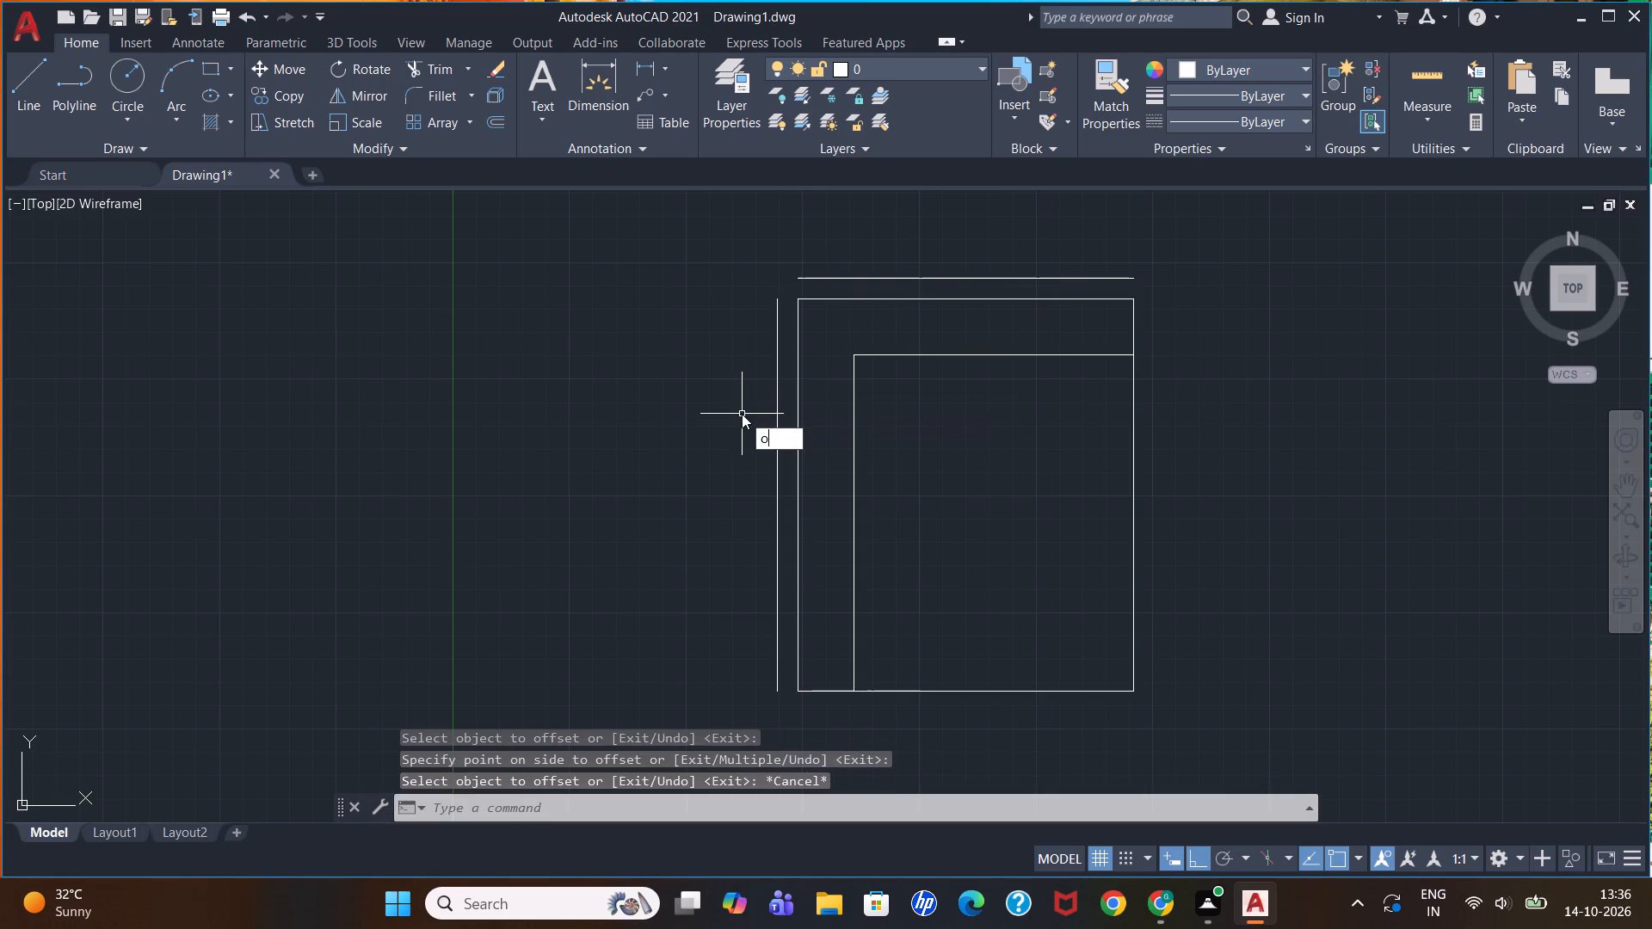
key("Return")
key("4")
key("shift+quotedbl")
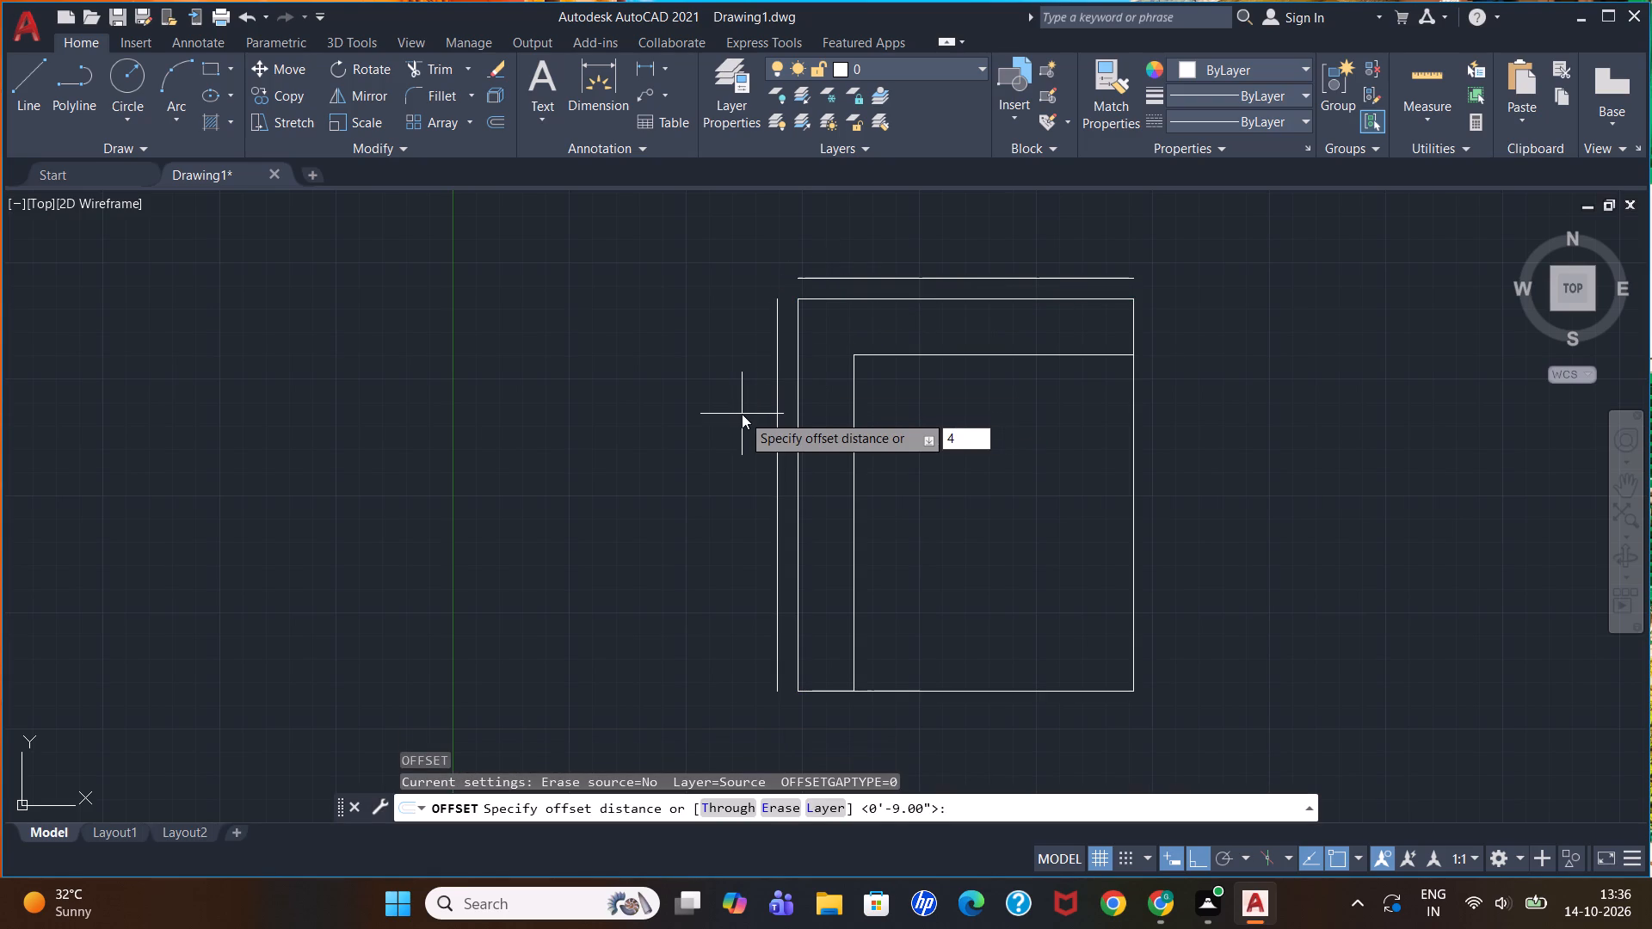
key("Return")
left_click(951, 694)
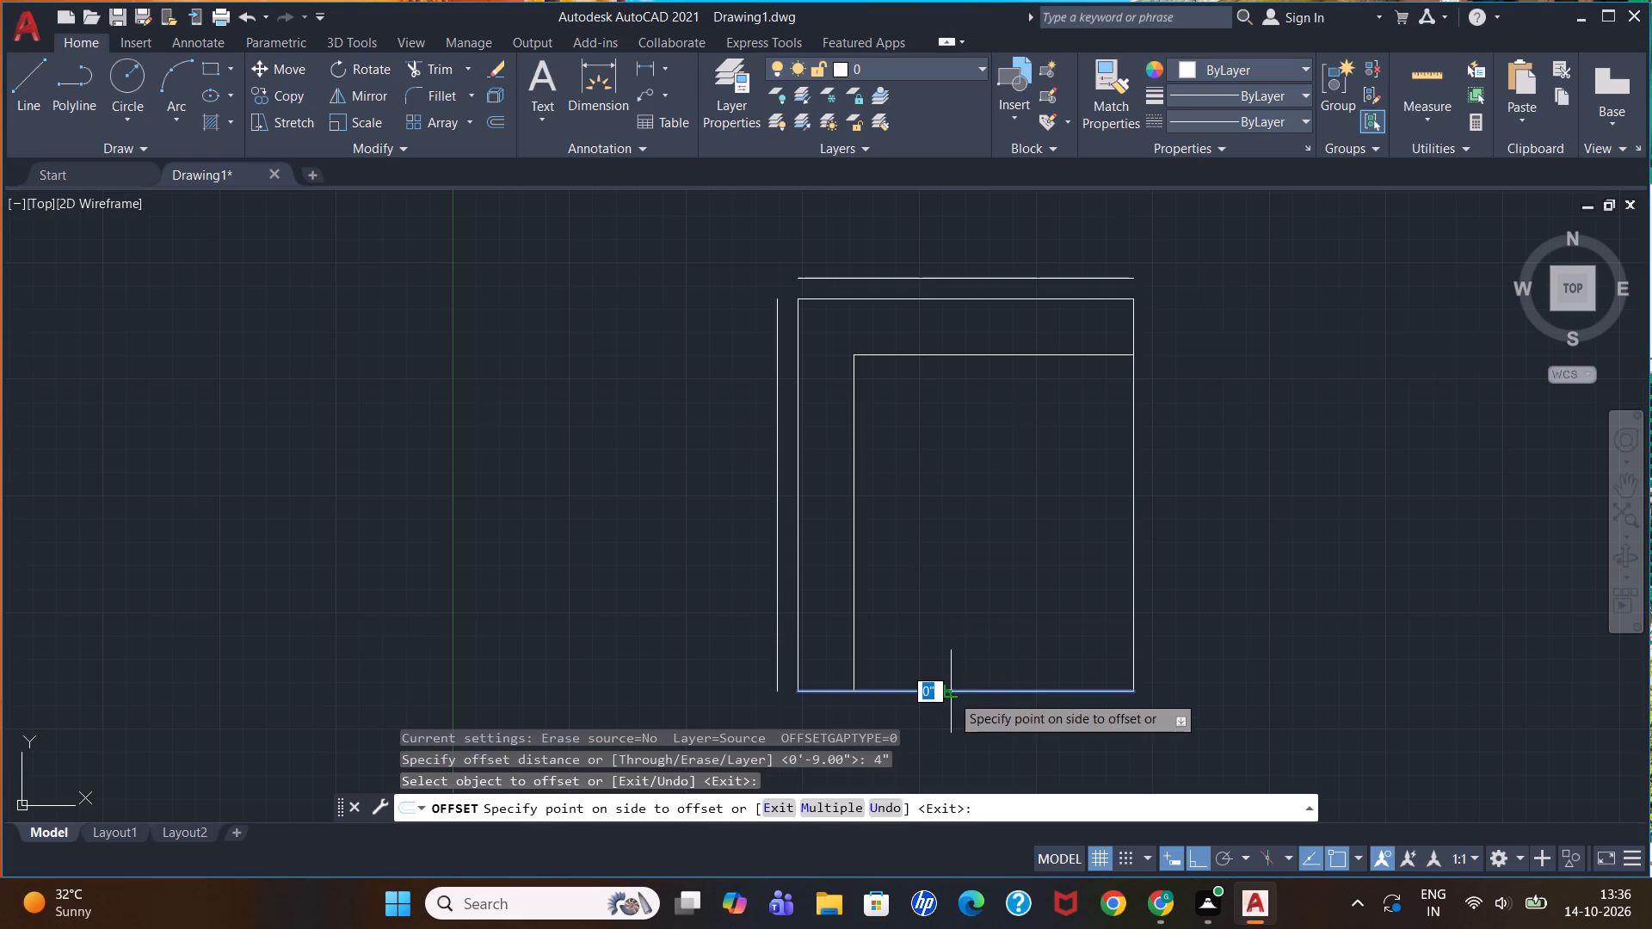
left_click(948, 714)
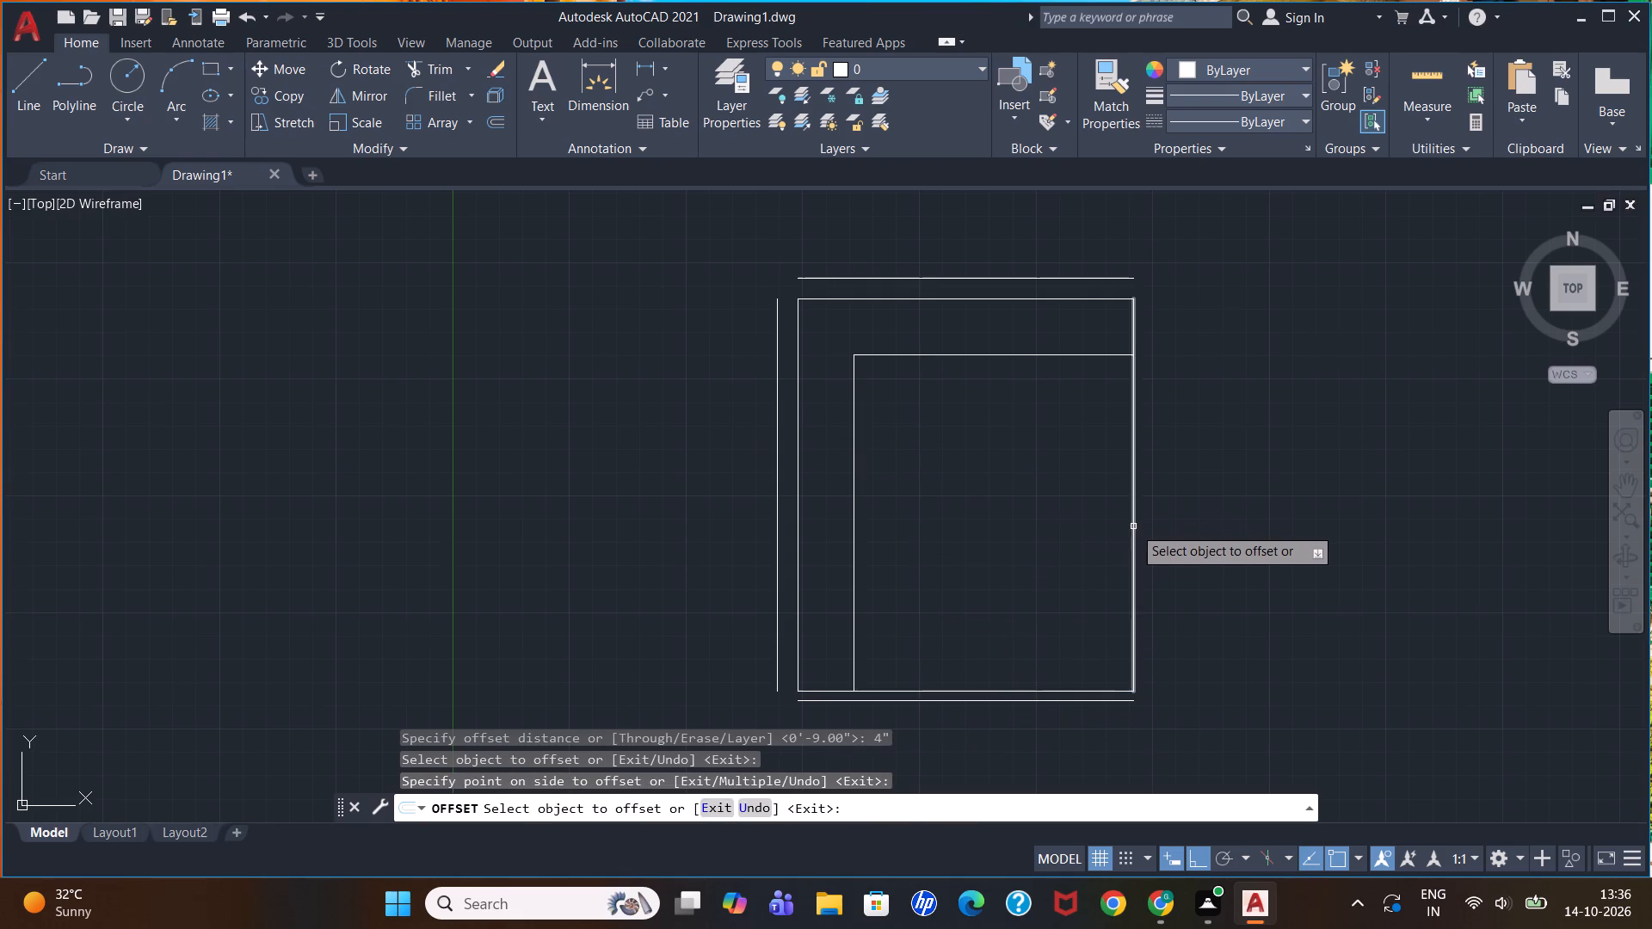
left_click(1133, 526)
left_click(1211, 526)
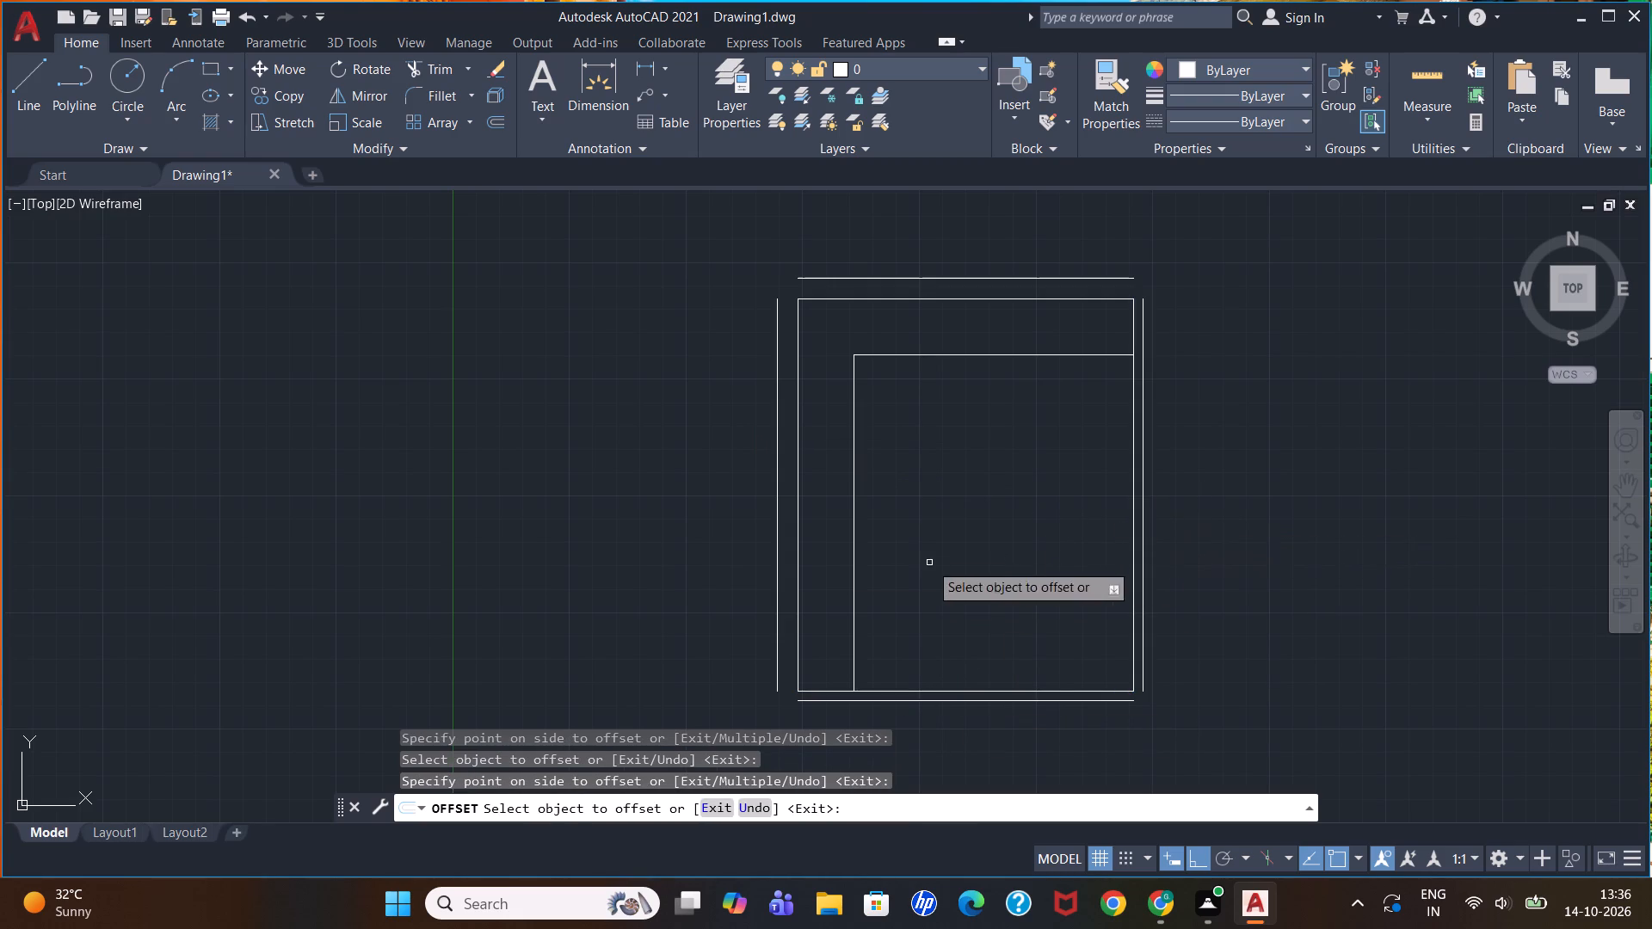
key("Escape")
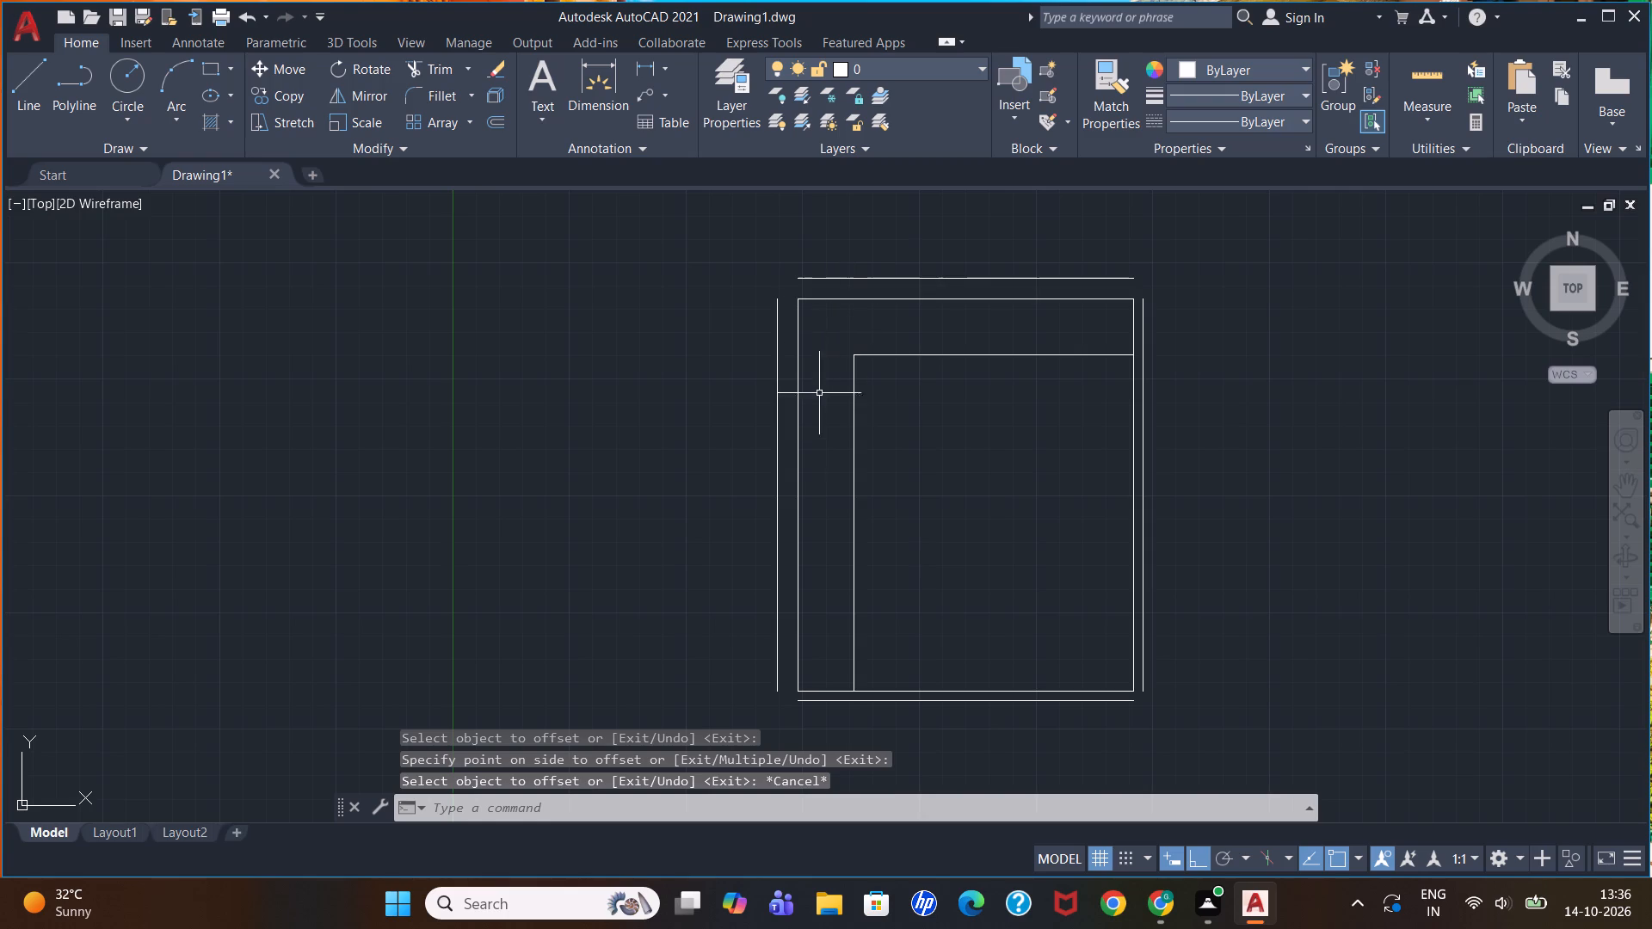
Draw a short vertical line from the outer left line's lower end down to the level of the outer bottom line.
scroll(780, 640, "up", 1)
scroll(789, 618, "down", 3)
scroll(771, 735, "up", 2)
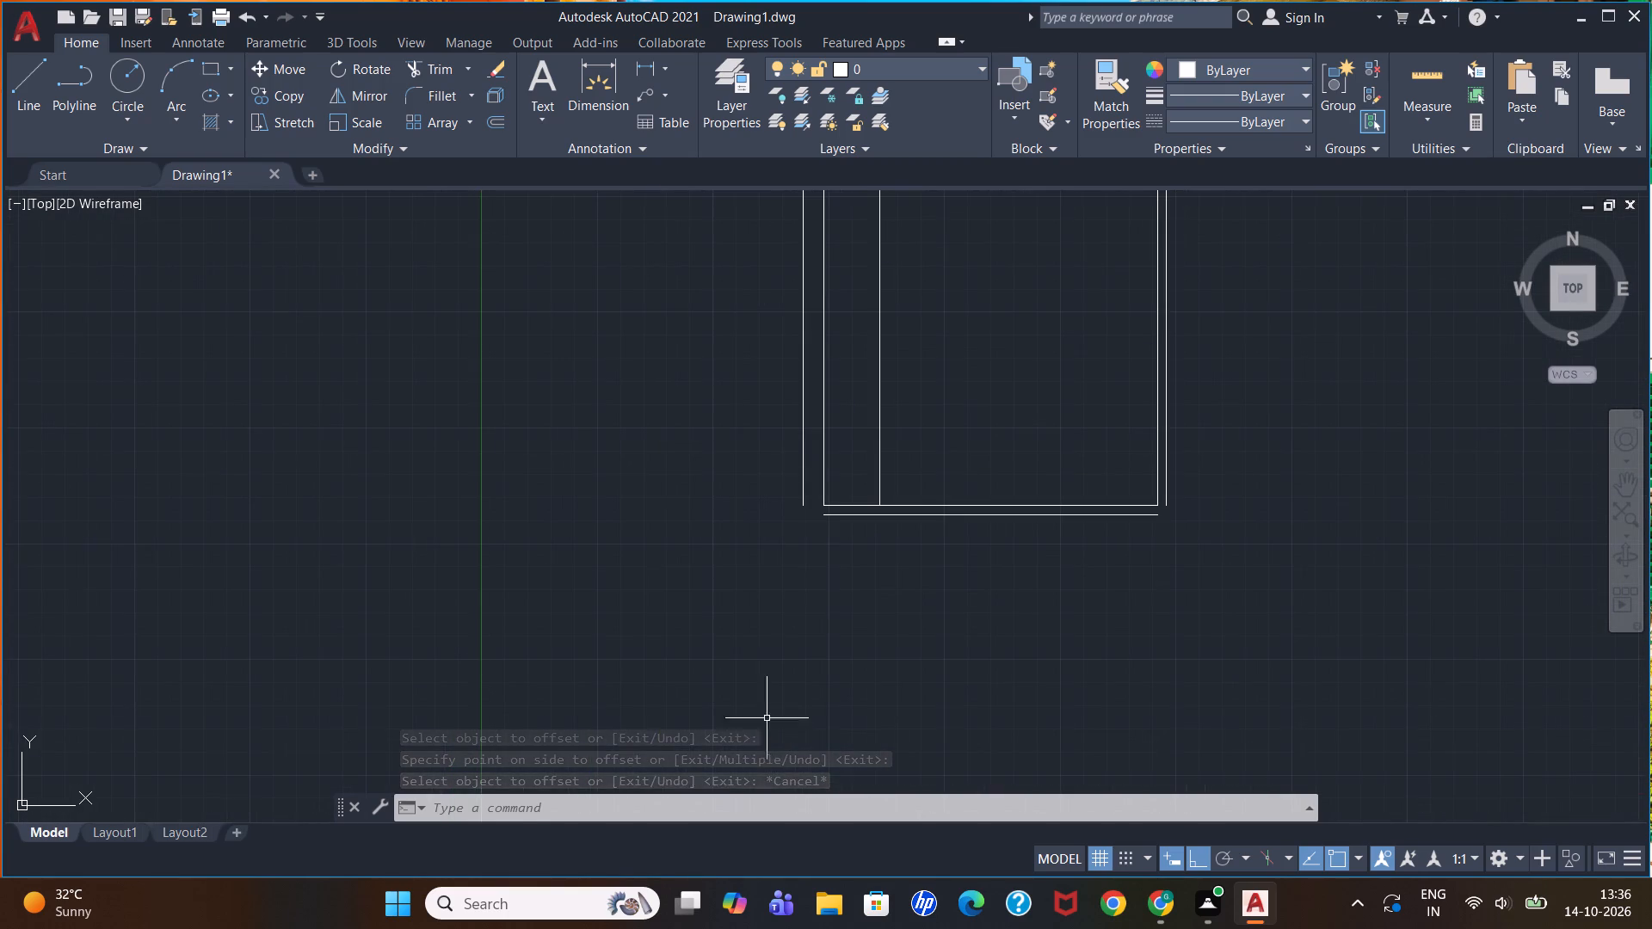
key("l")
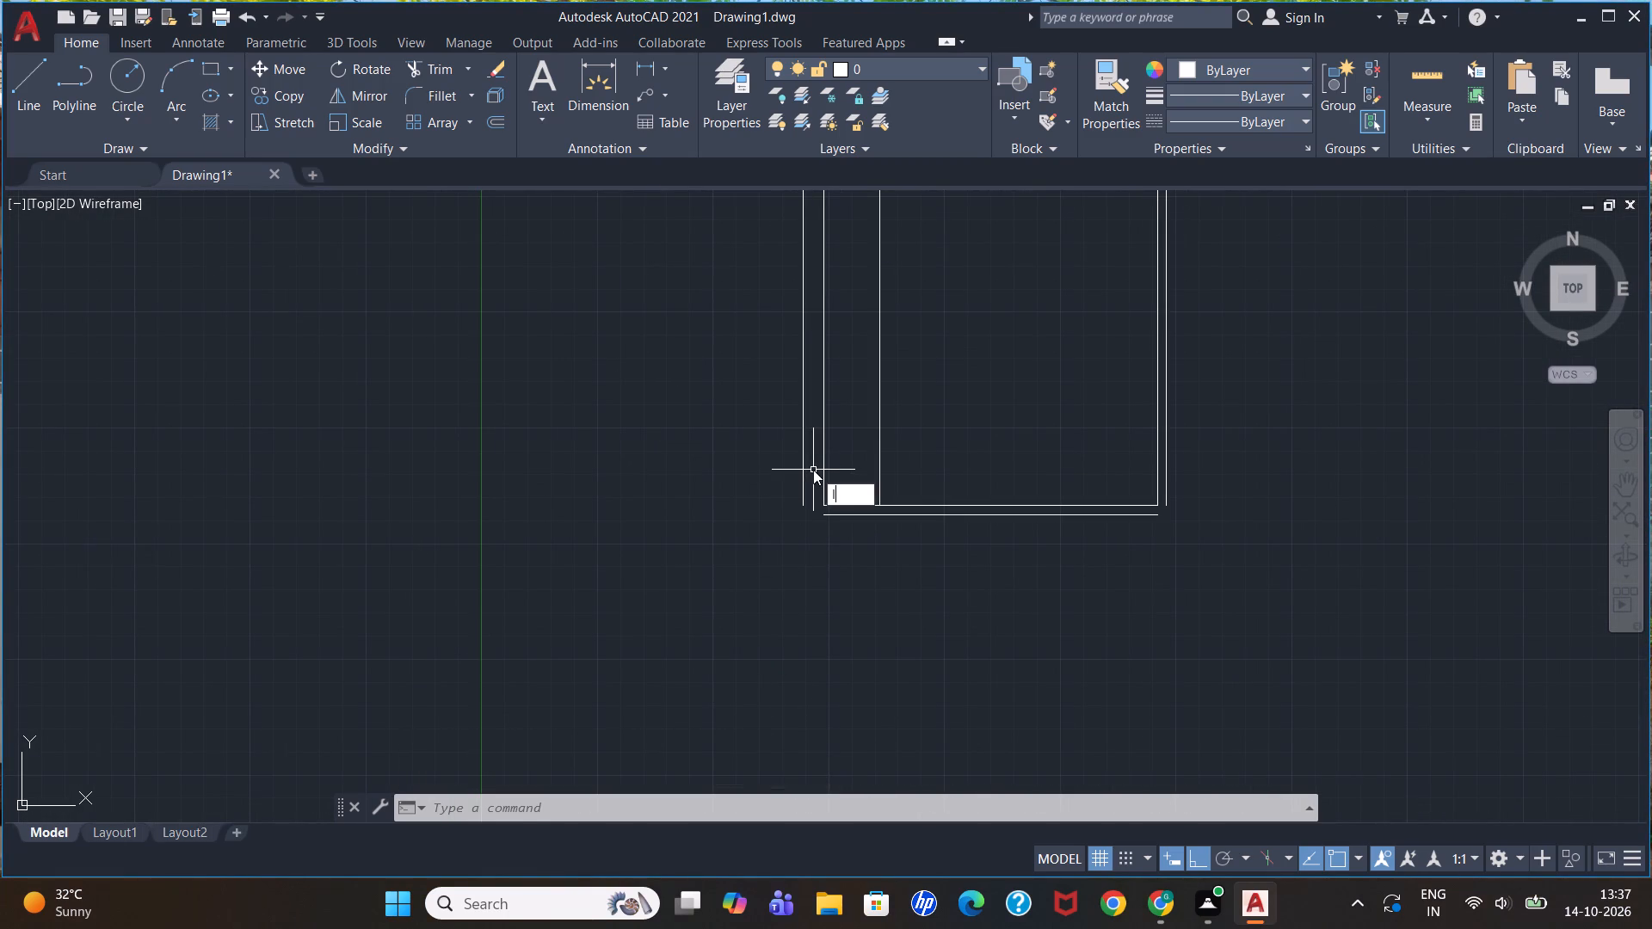
key("Return")
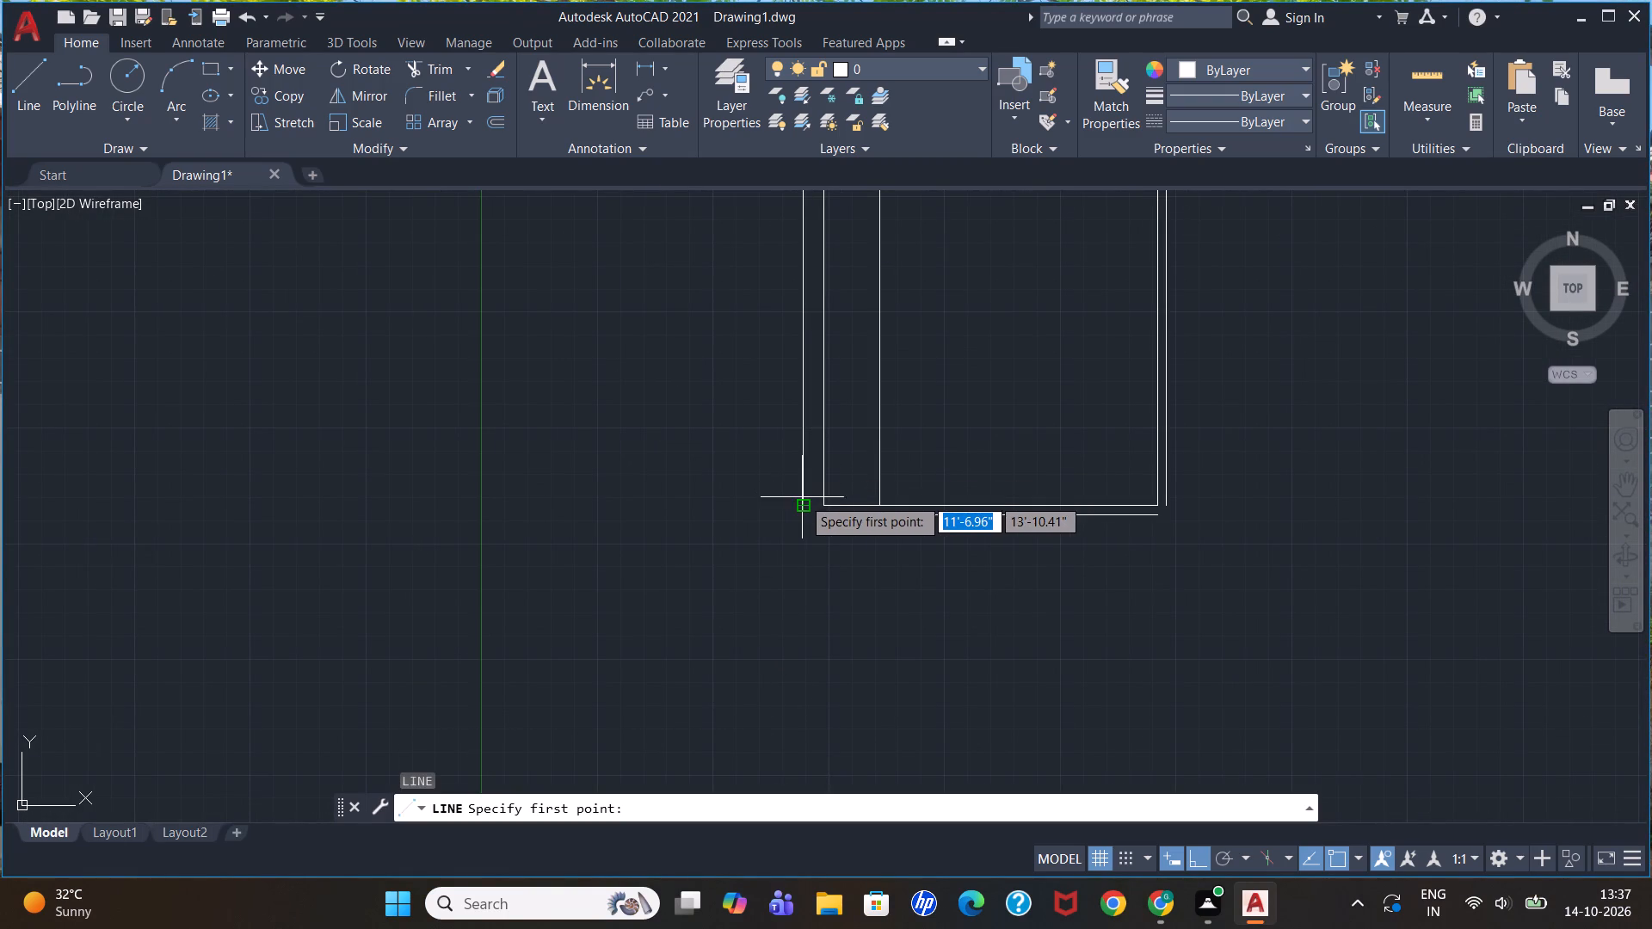
left_click(802, 504)
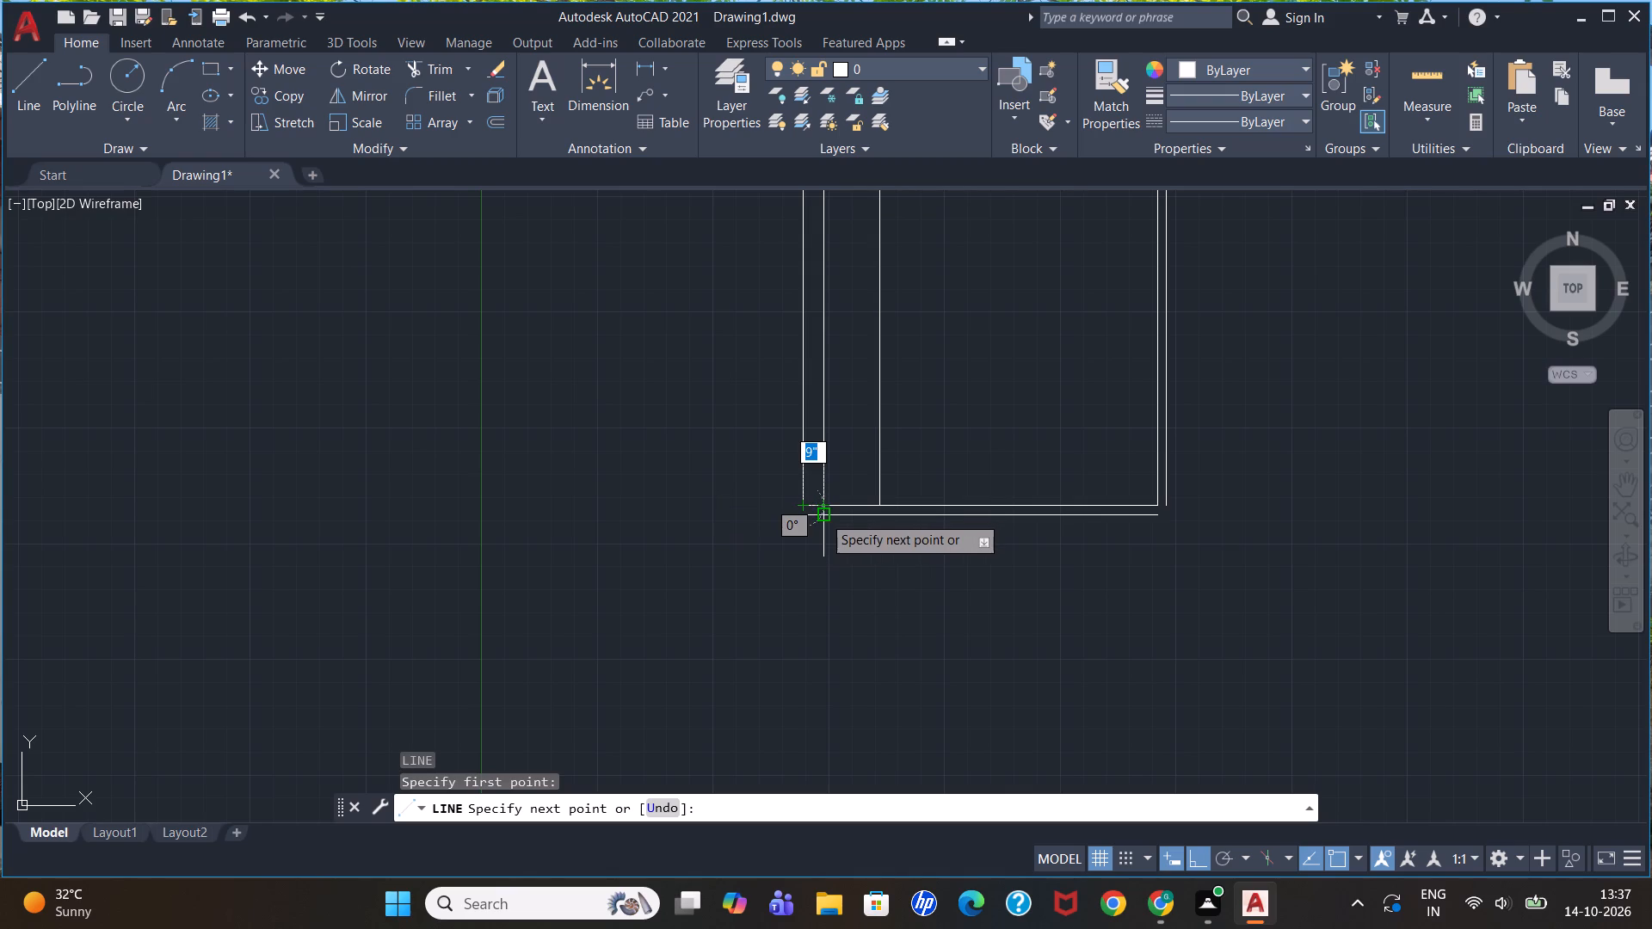
left_click(798, 518)
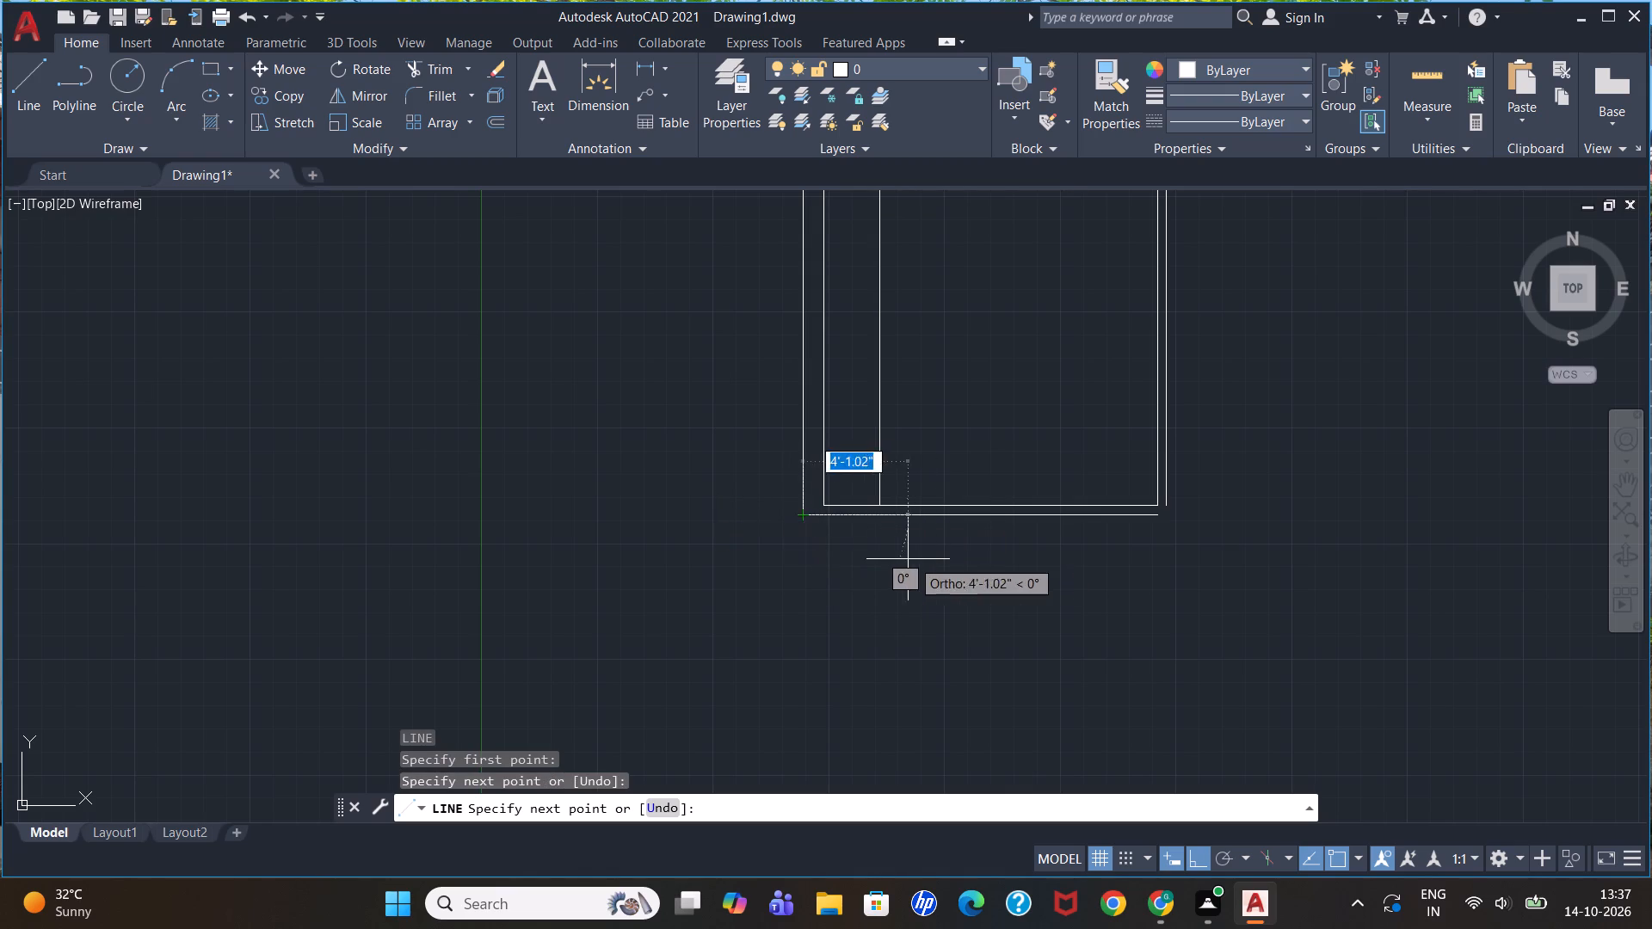
key("Escape")
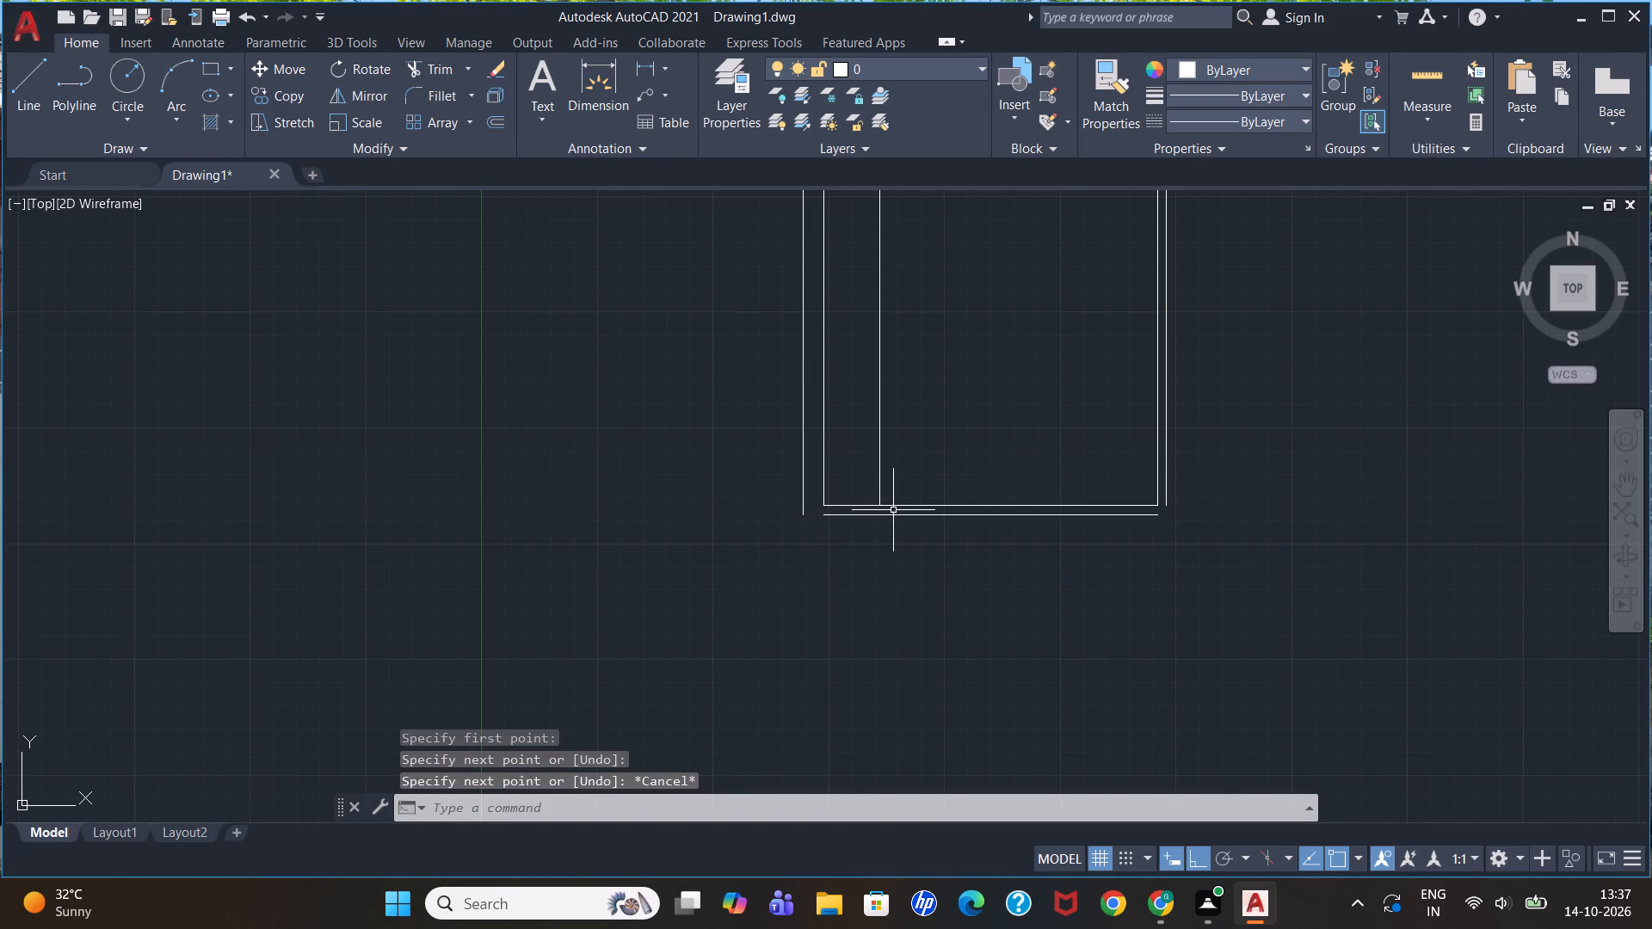
Extend the outer bottom line to meet the outer left line at the lower-left corner.
type("ex")
key("Return")
key("Return")
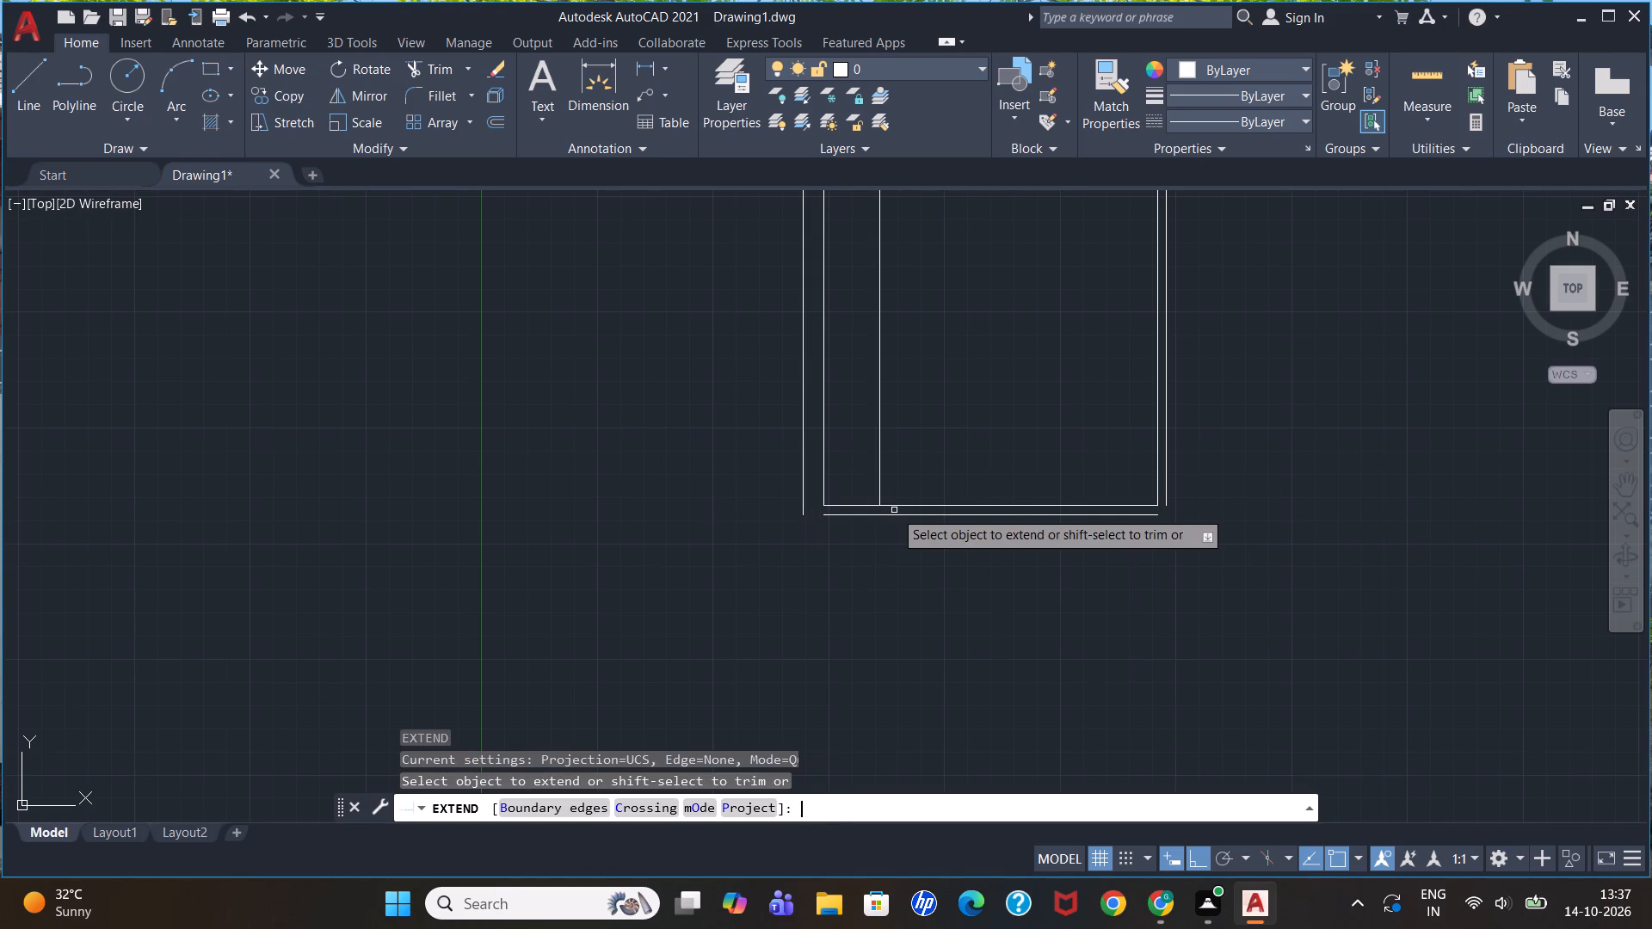
left_click(848, 515)
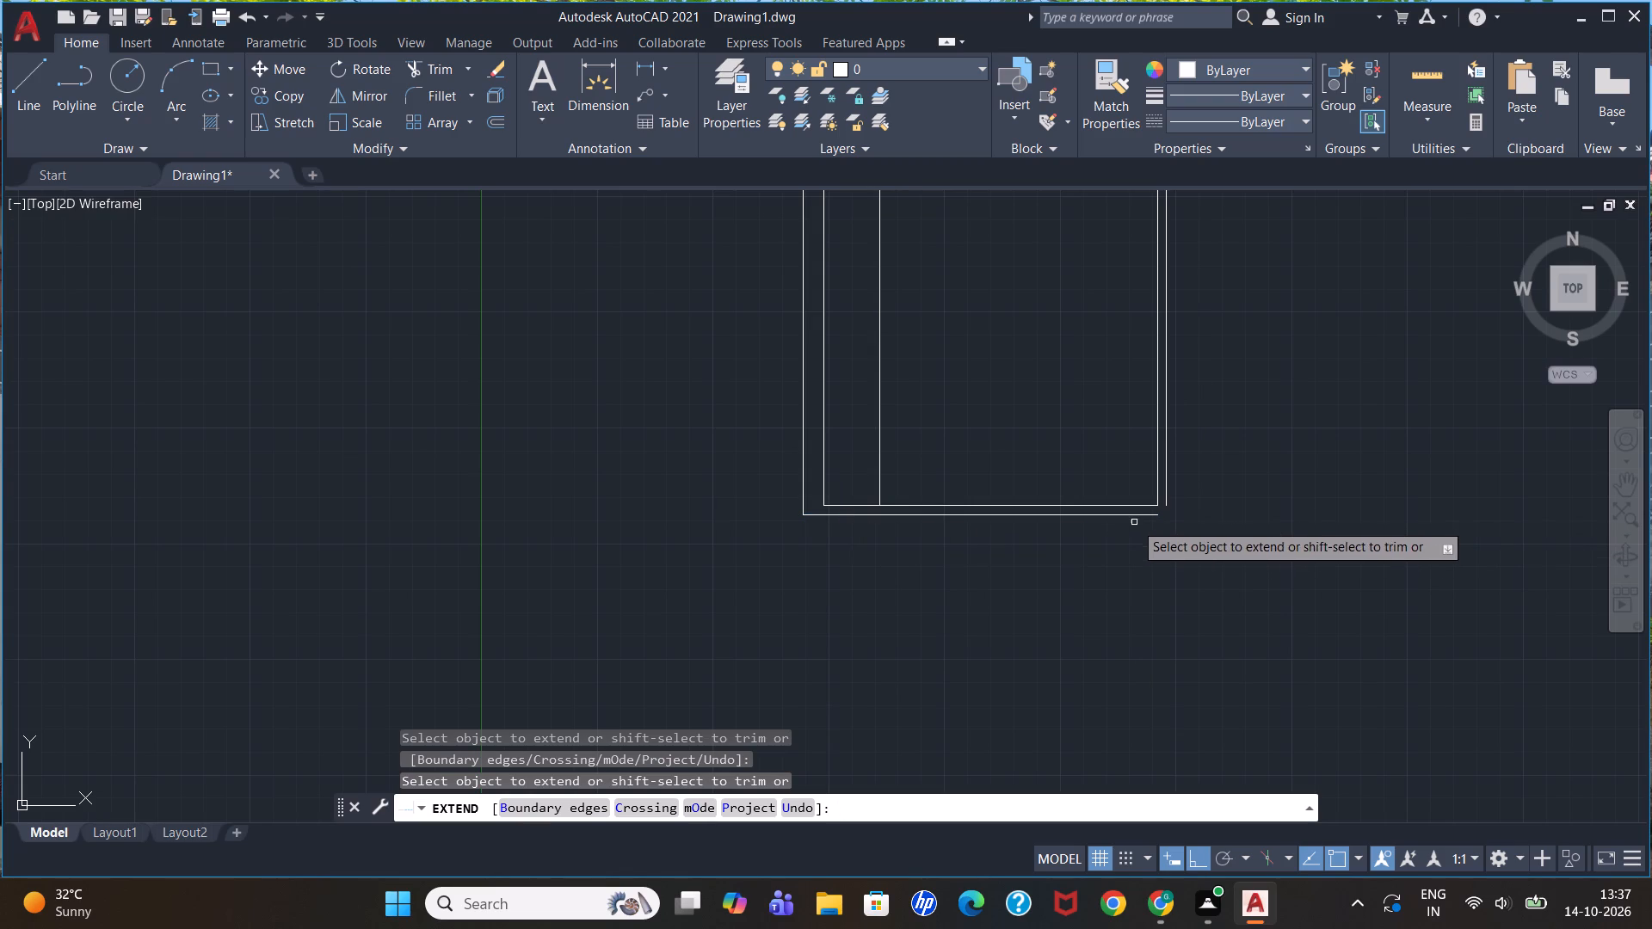
key("Escape")
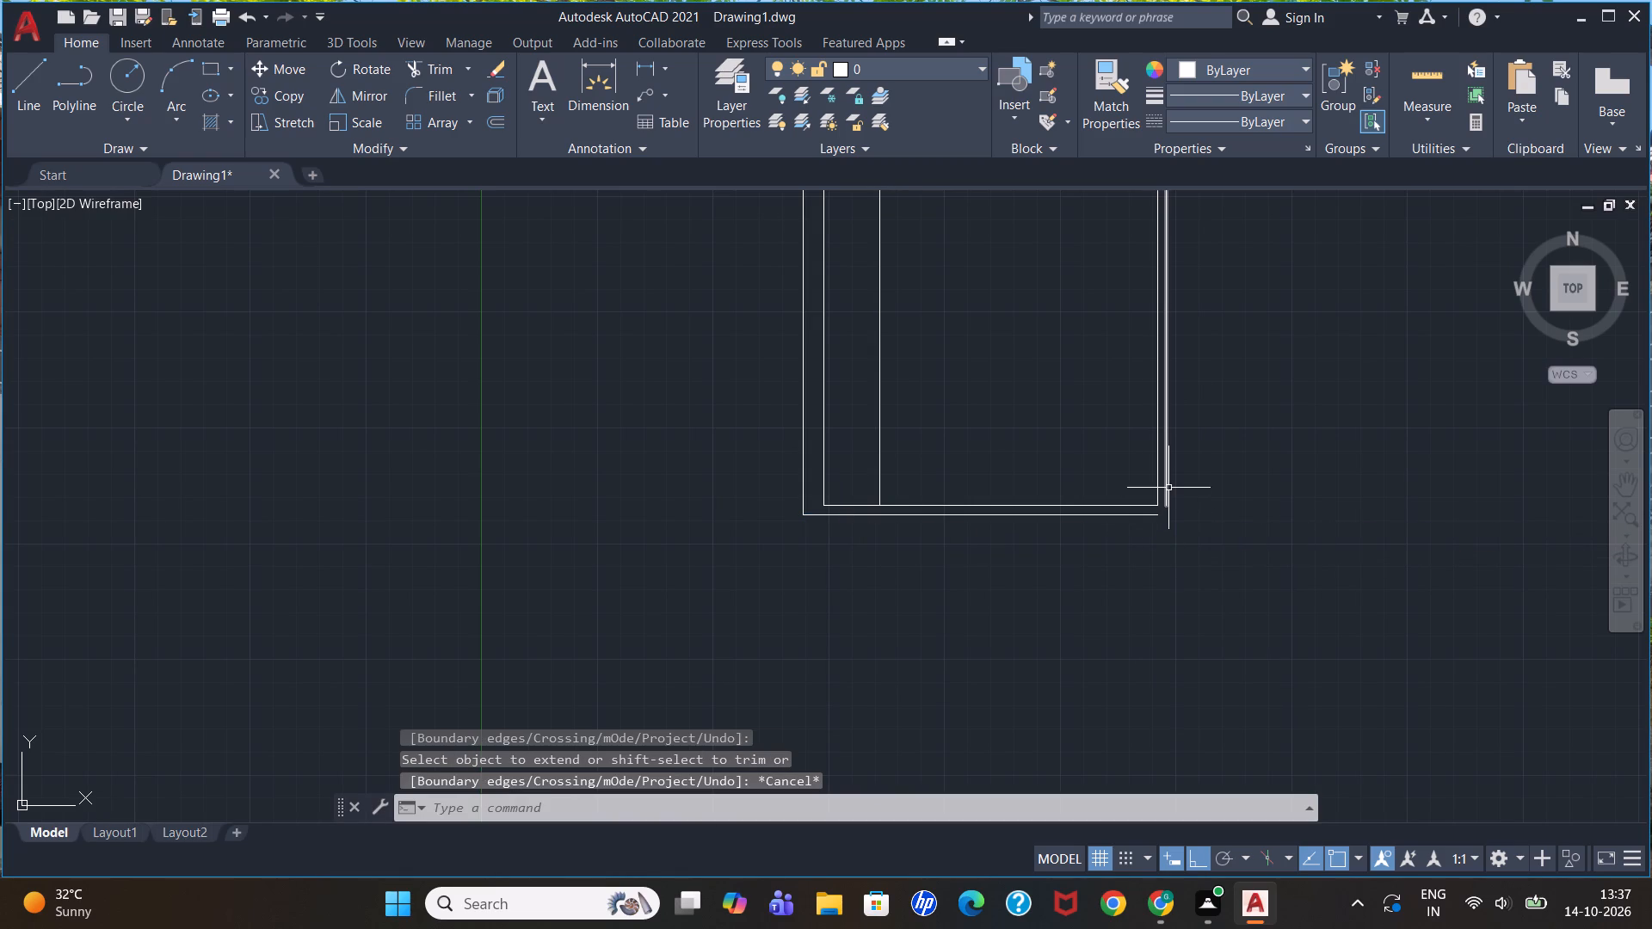
Close the lower-right outer corner with two short lines joining the ends of the outer right and bottom lines.
key("l")
key("Return")
scroll(1168, 487, "up", 2)
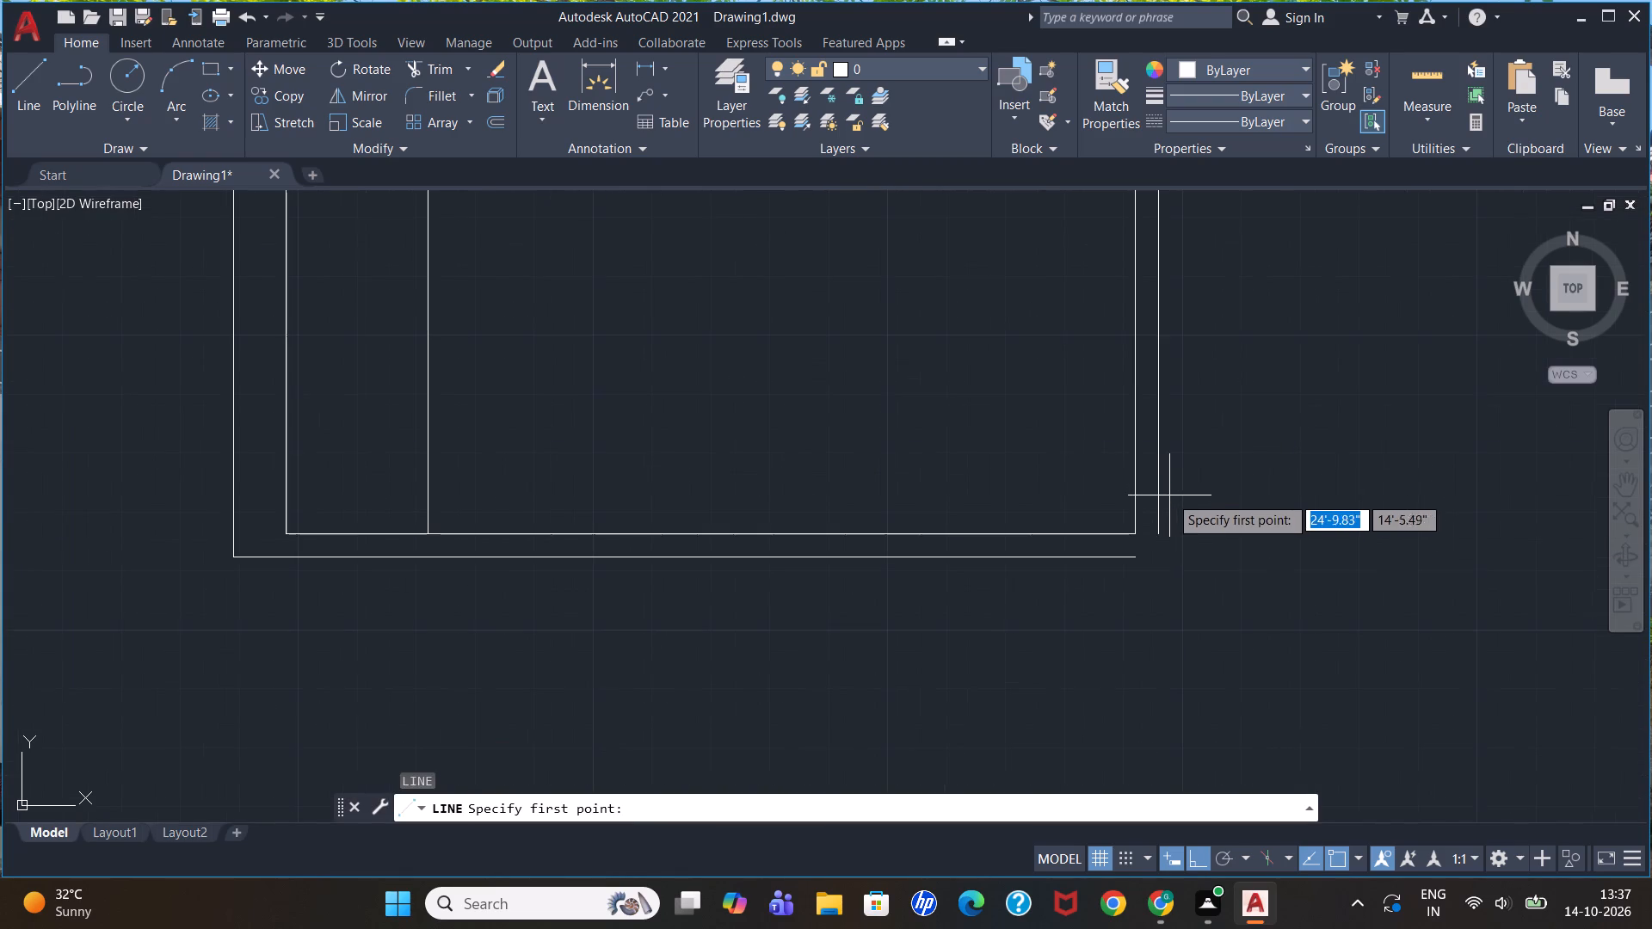
left_click(1158, 532)
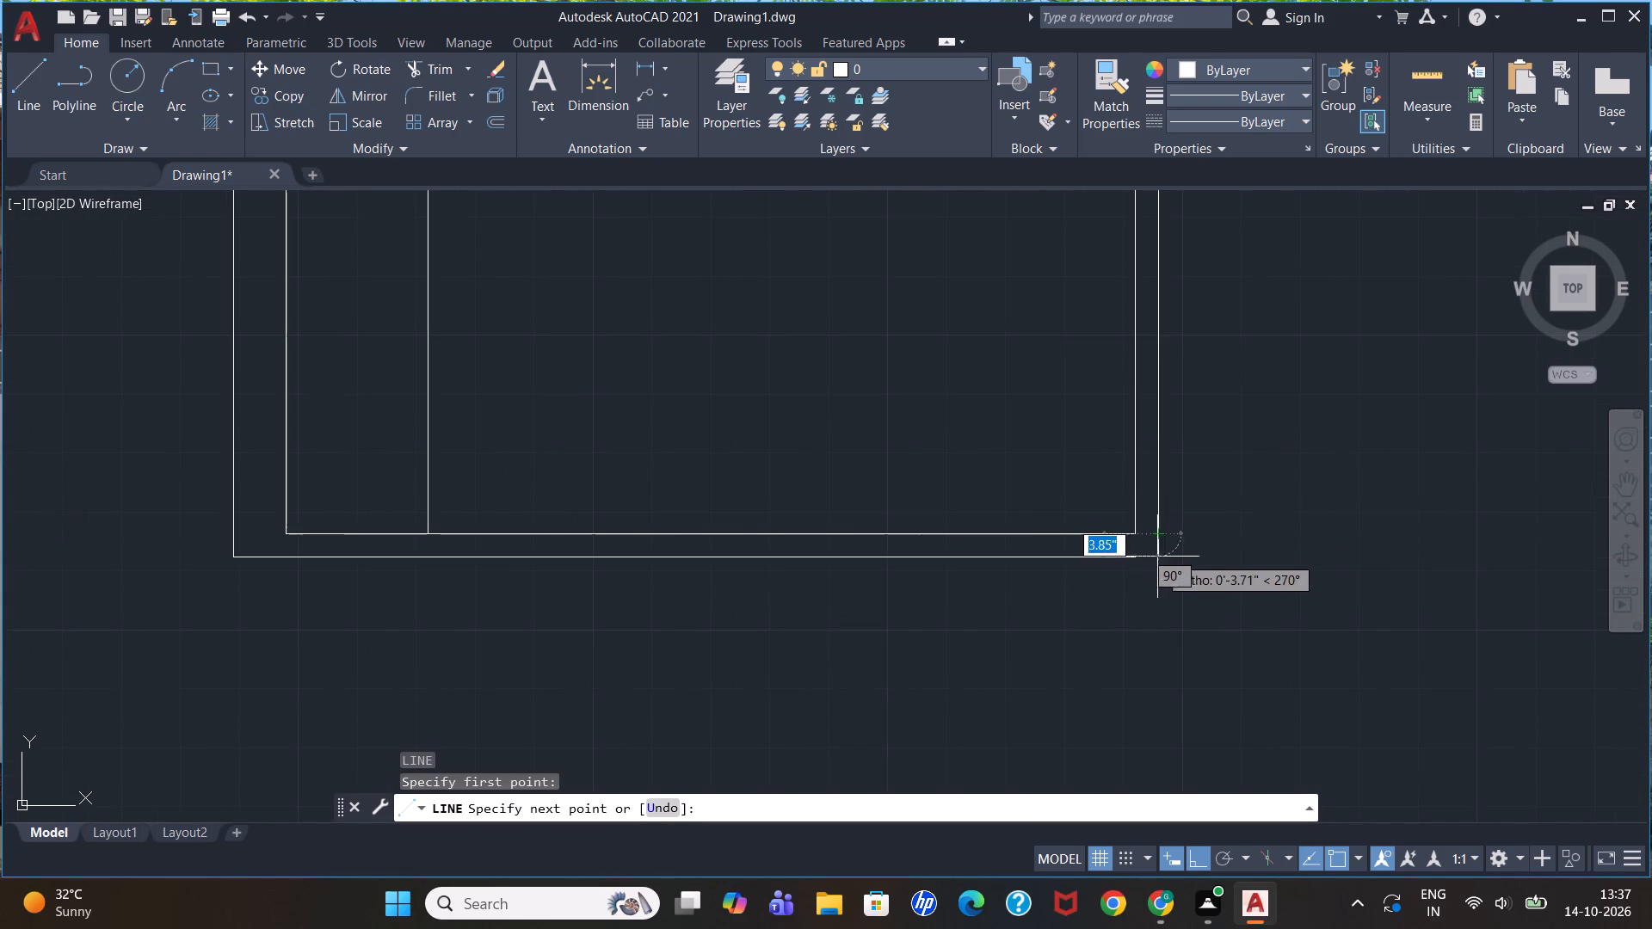
left_click(1159, 558)
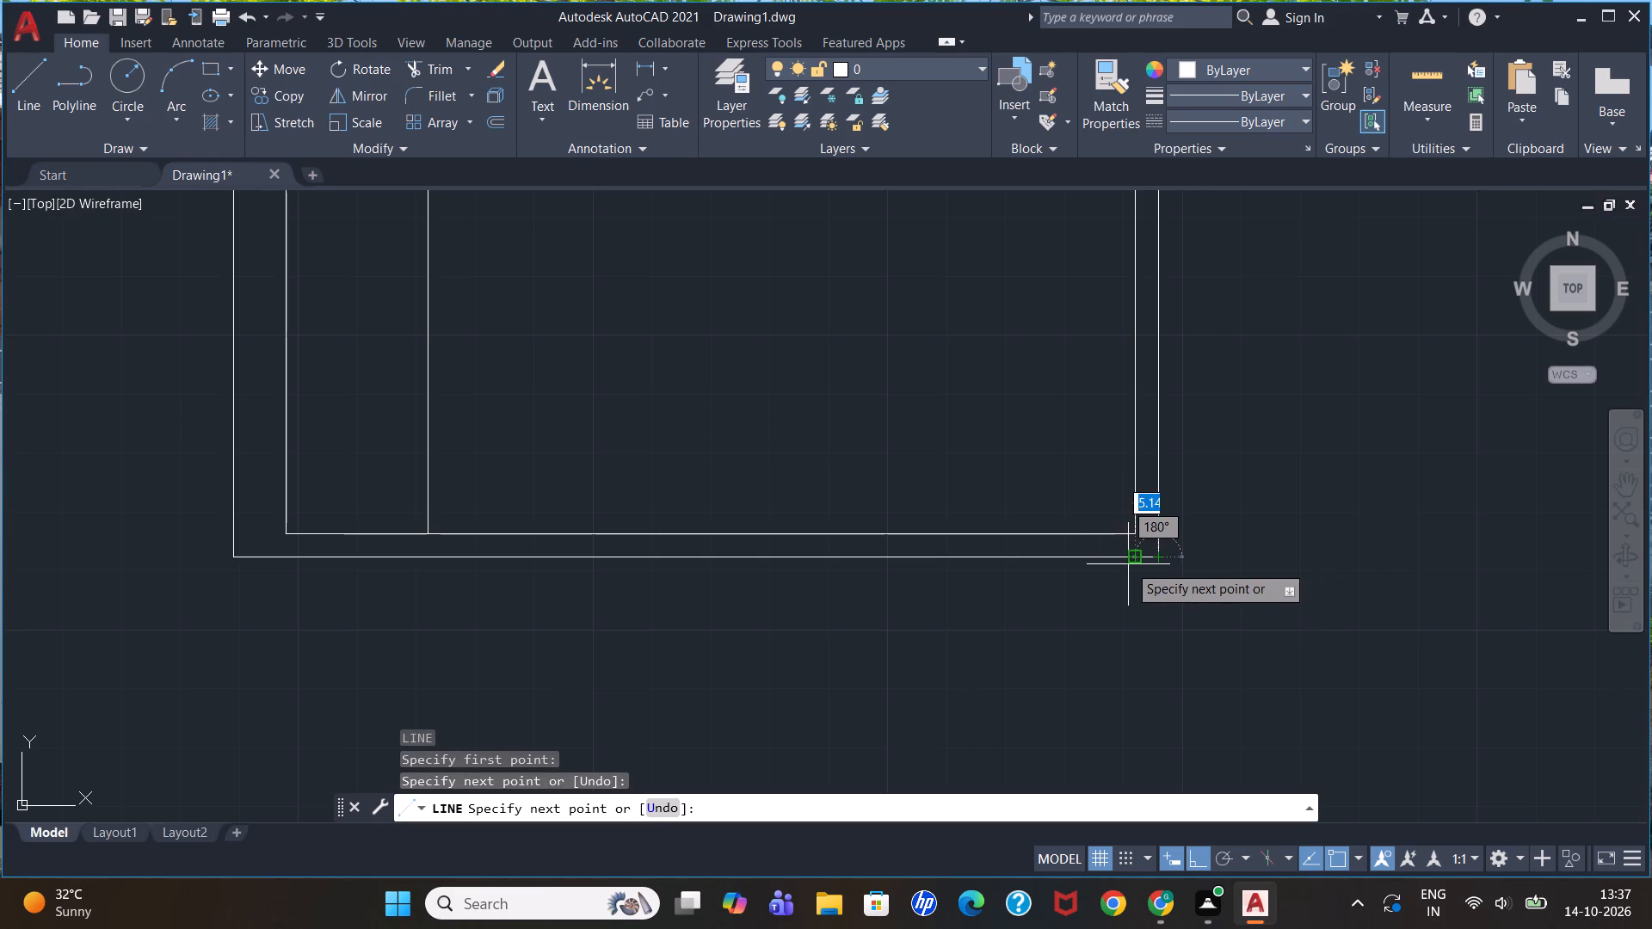
left_click(1129, 561)
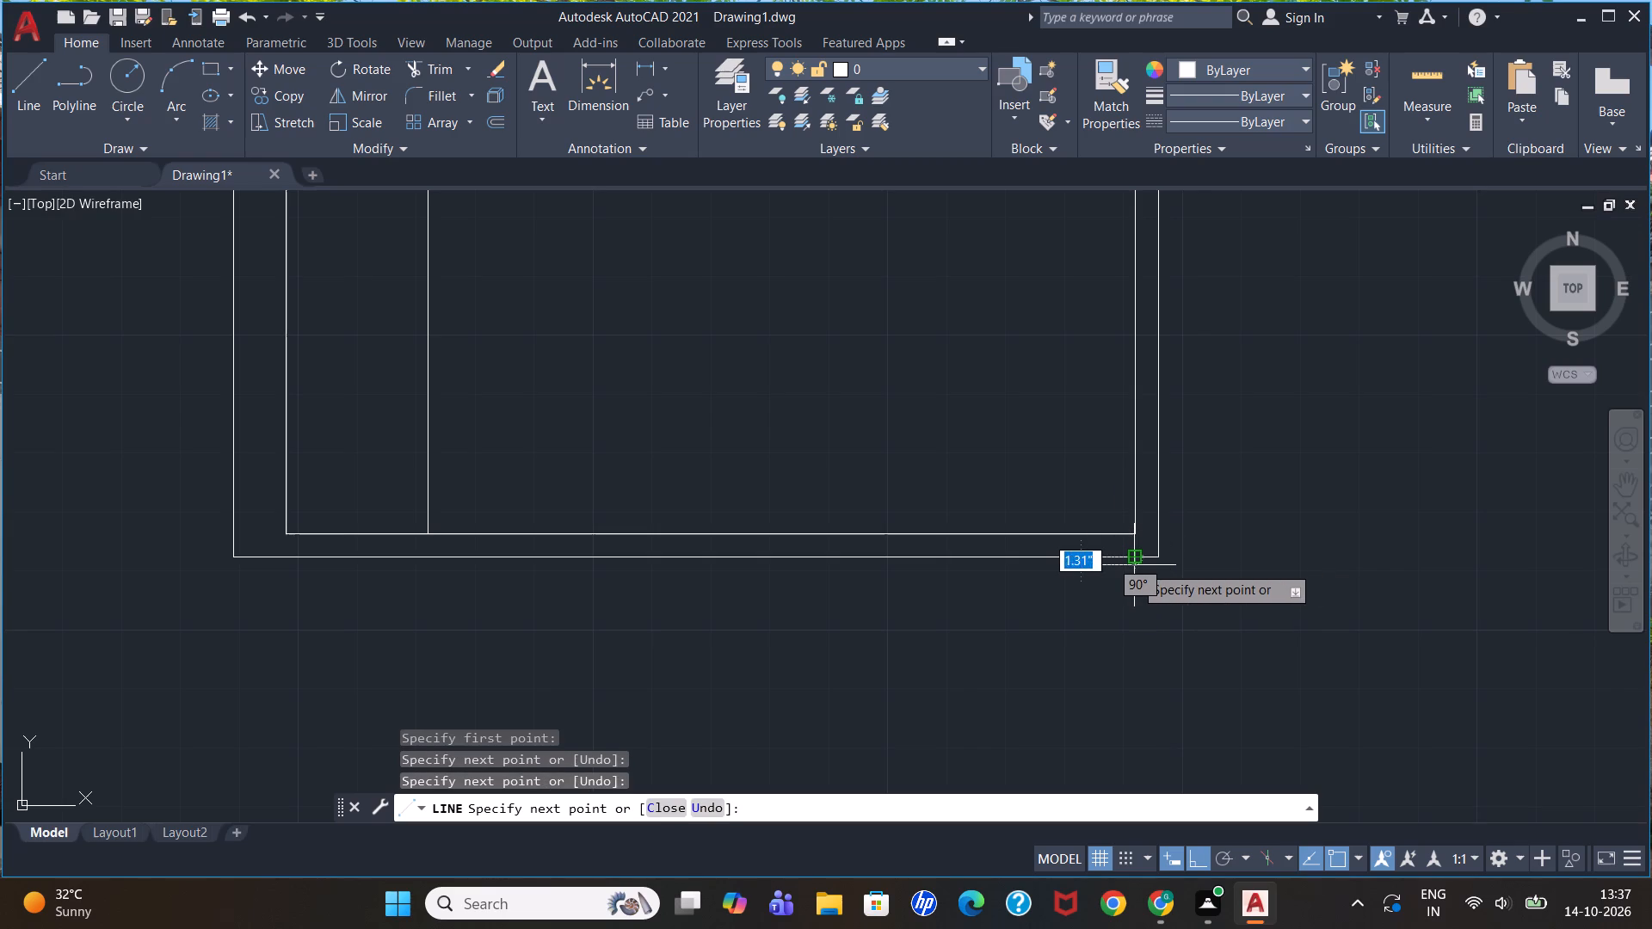
key("Escape")
Close the upper-left outer corner with two 9" lines joining the ends of the outer left and top lines.
scroll(1134, 564, "down", 3)
scroll(1114, 289, "up", 2)
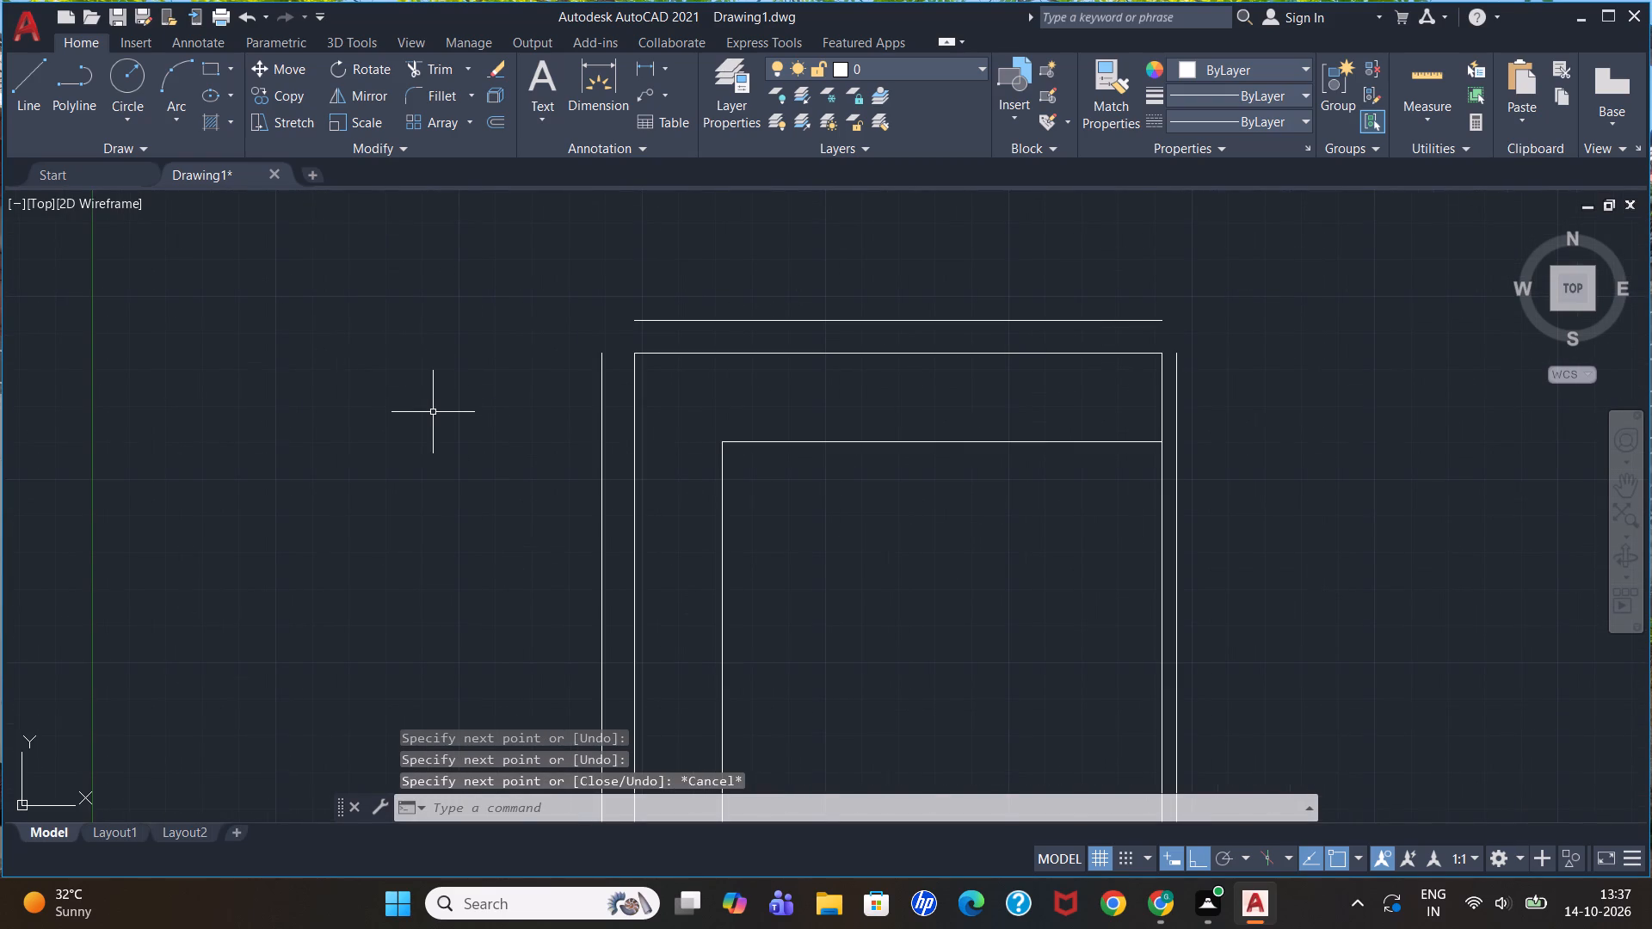
key("l")
key("Return")
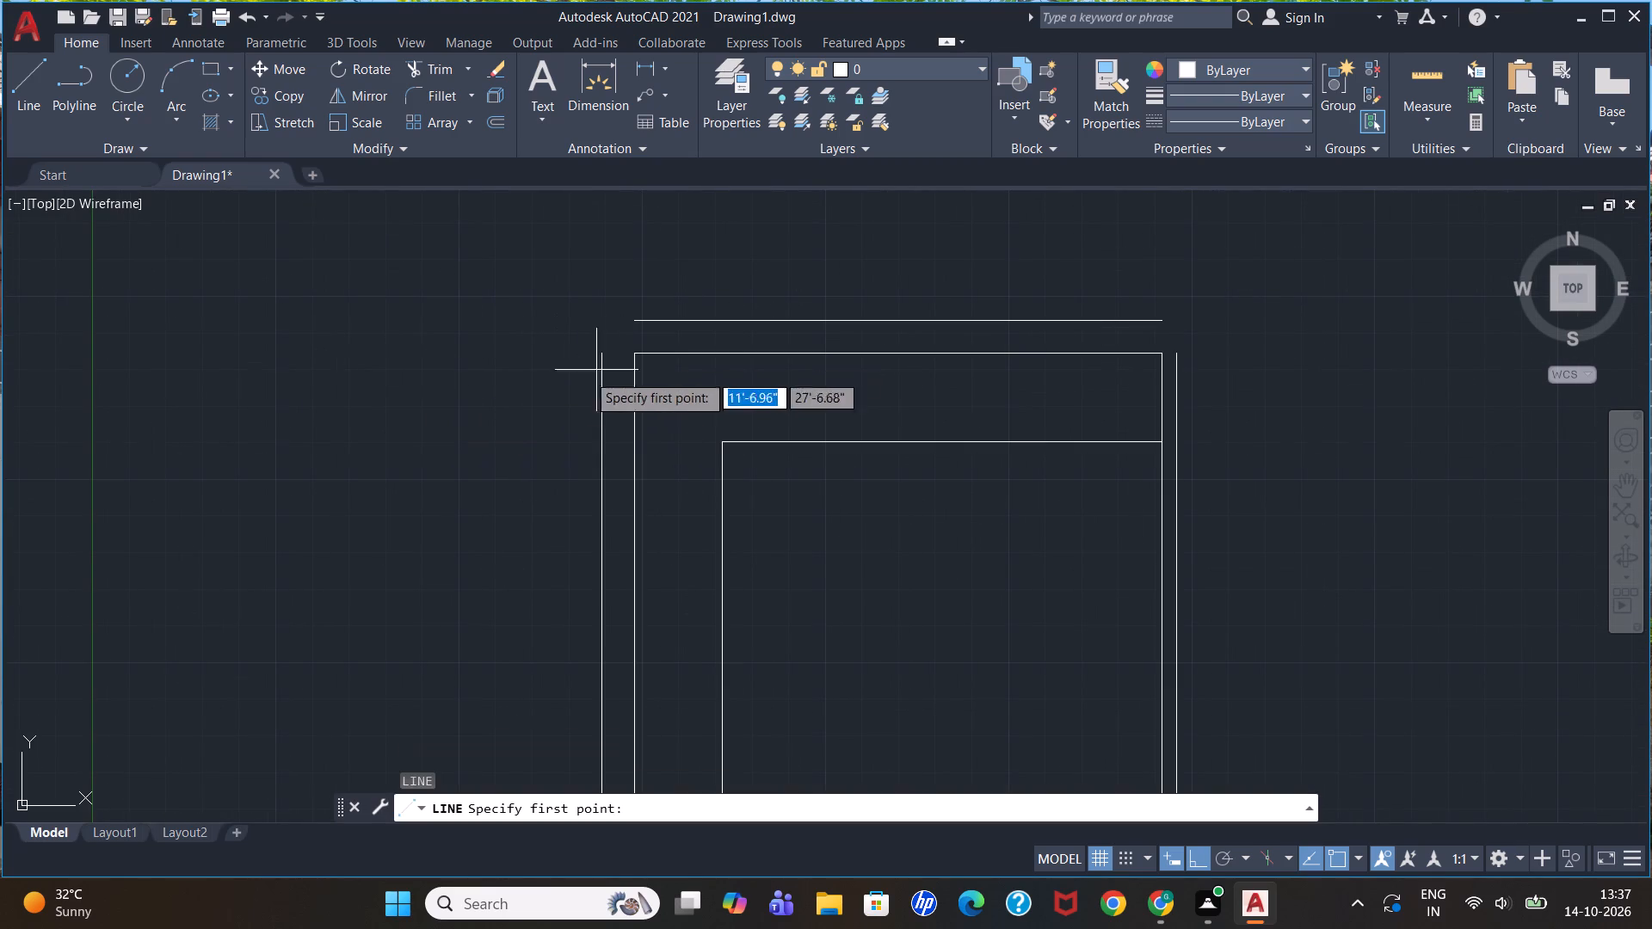
left_click(596, 355)
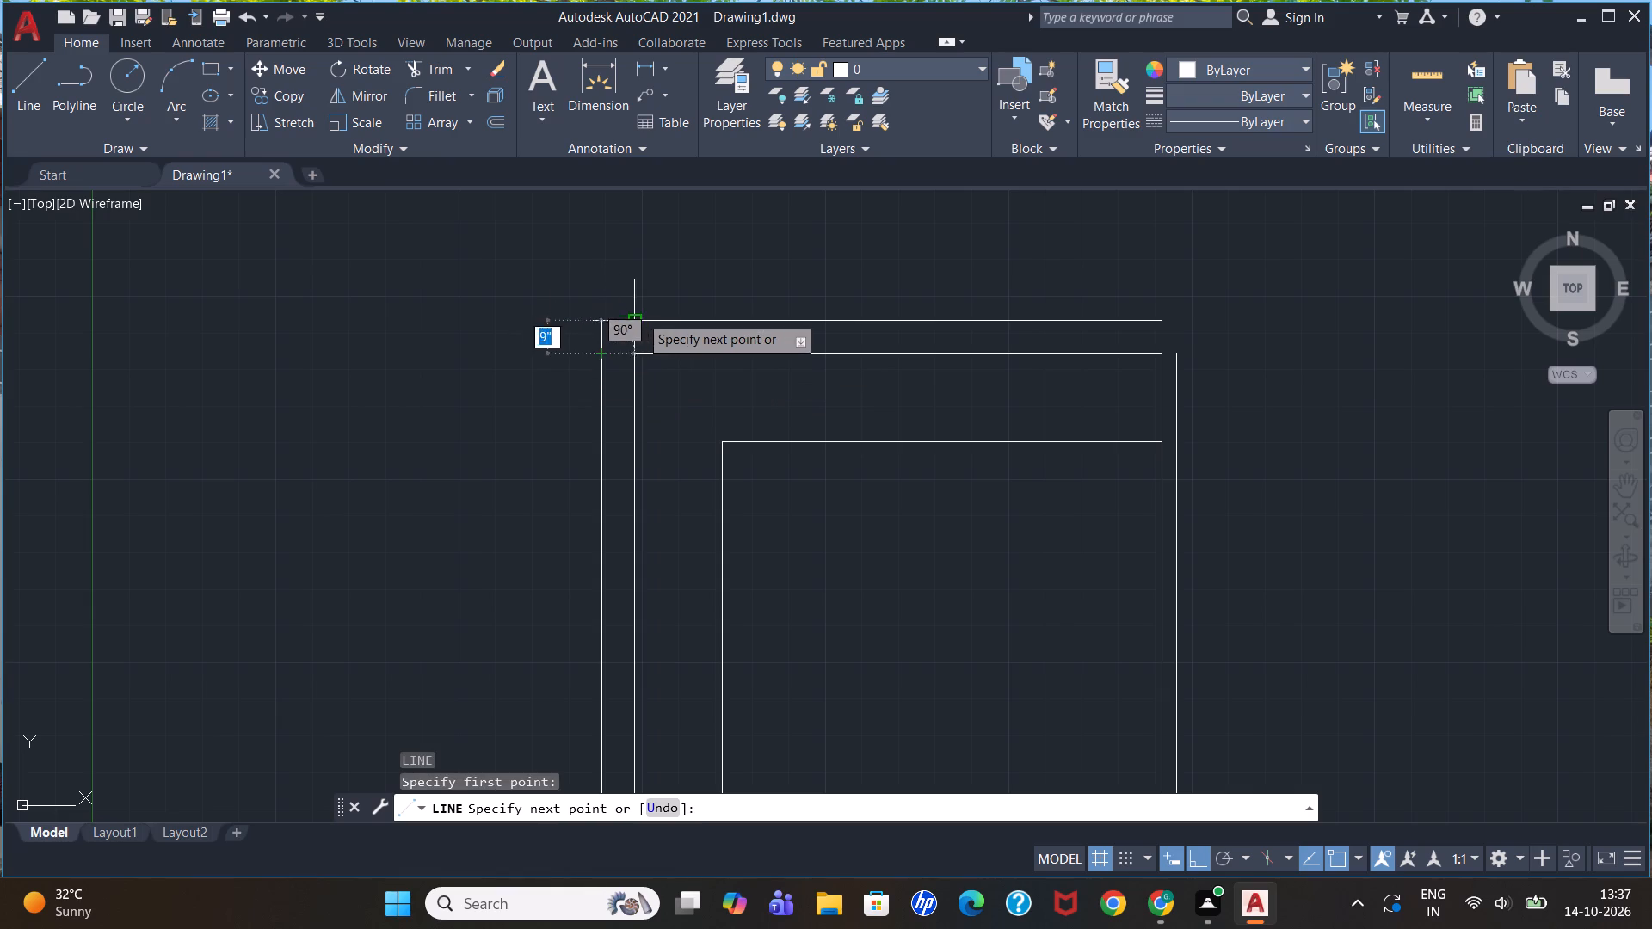
left_click(599, 318)
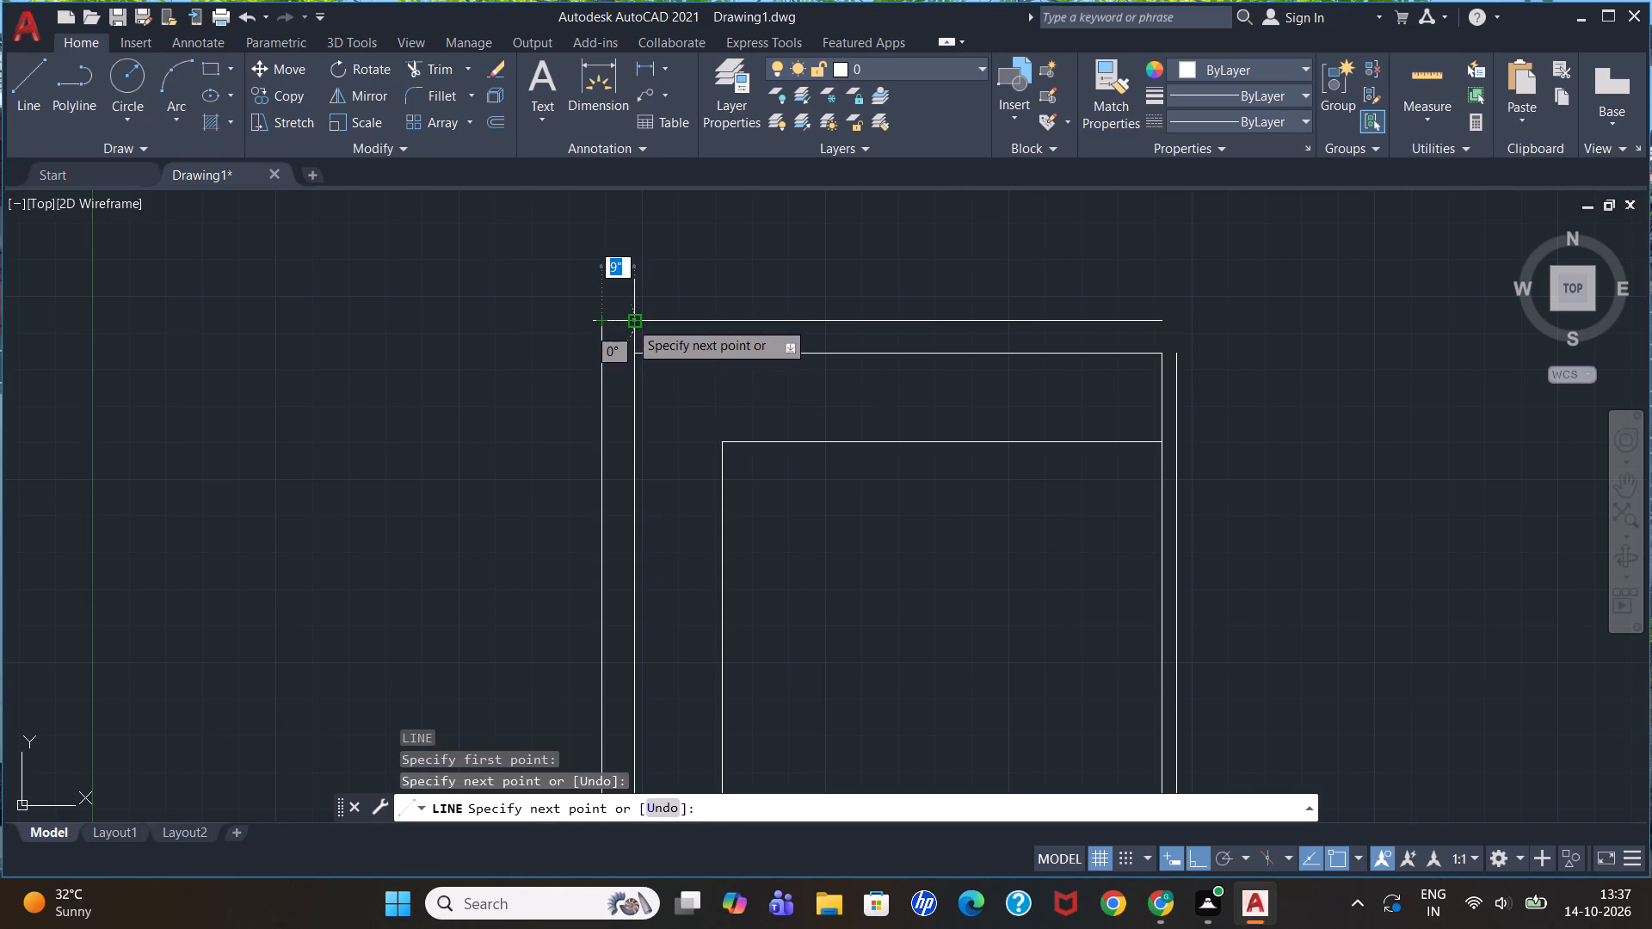
left_click(629, 321)
key("Escape")
Close the upper-right outer corner with a 4" horizontal line and a short vertical line joining the outer top and right lines.
key("l")
key("Return")
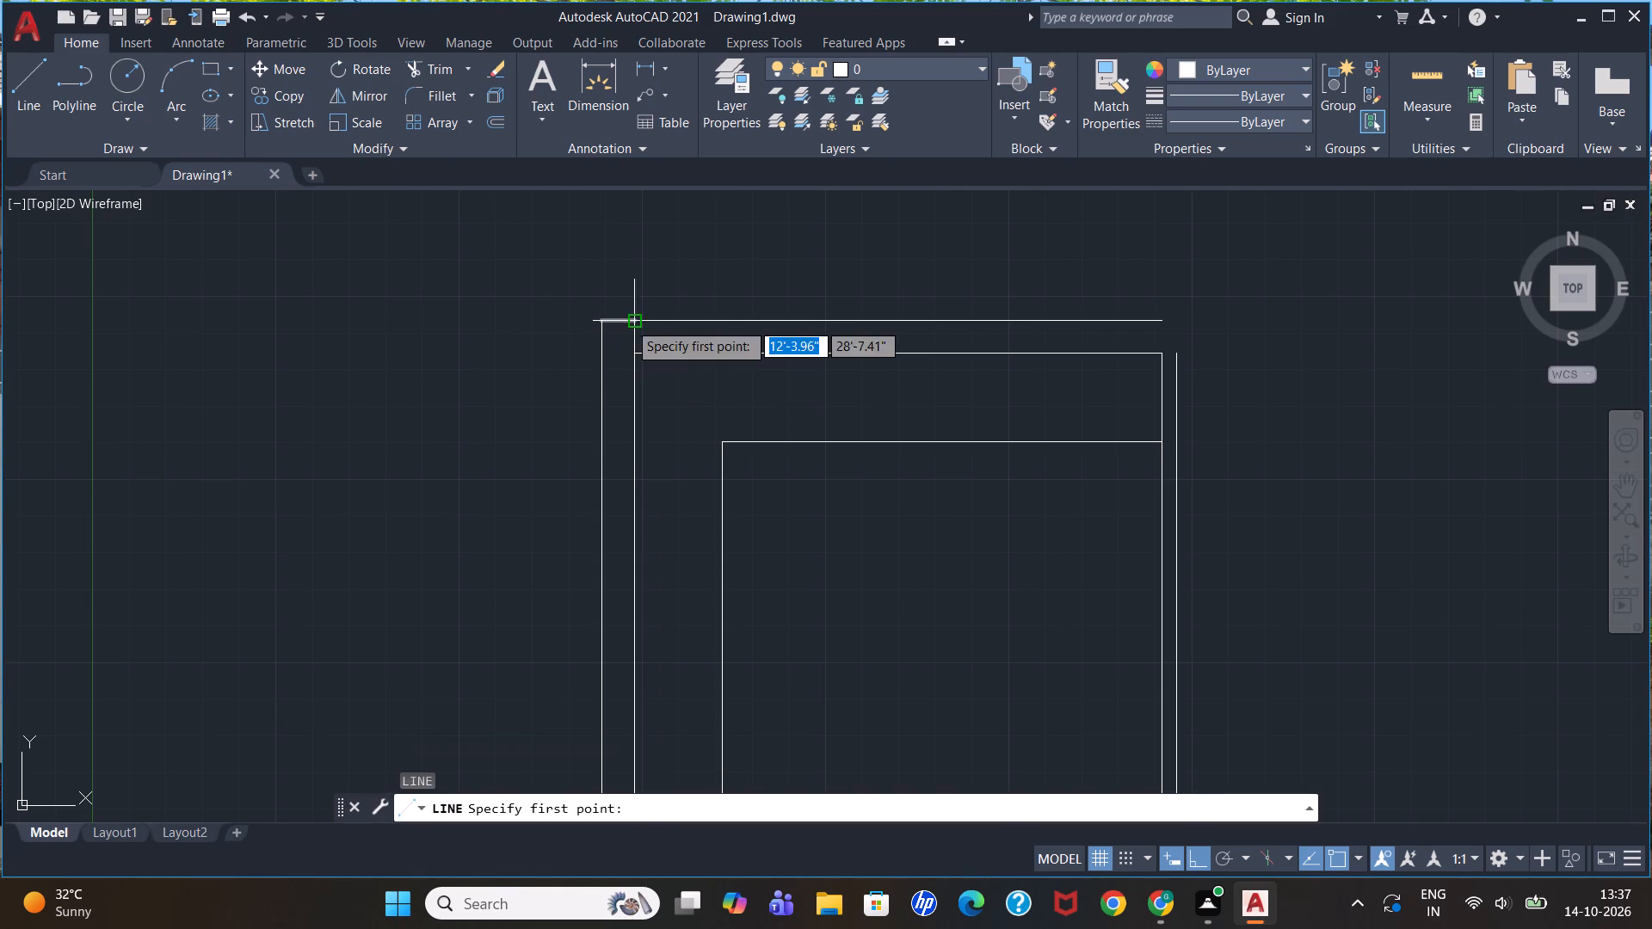
left_click(1159, 326)
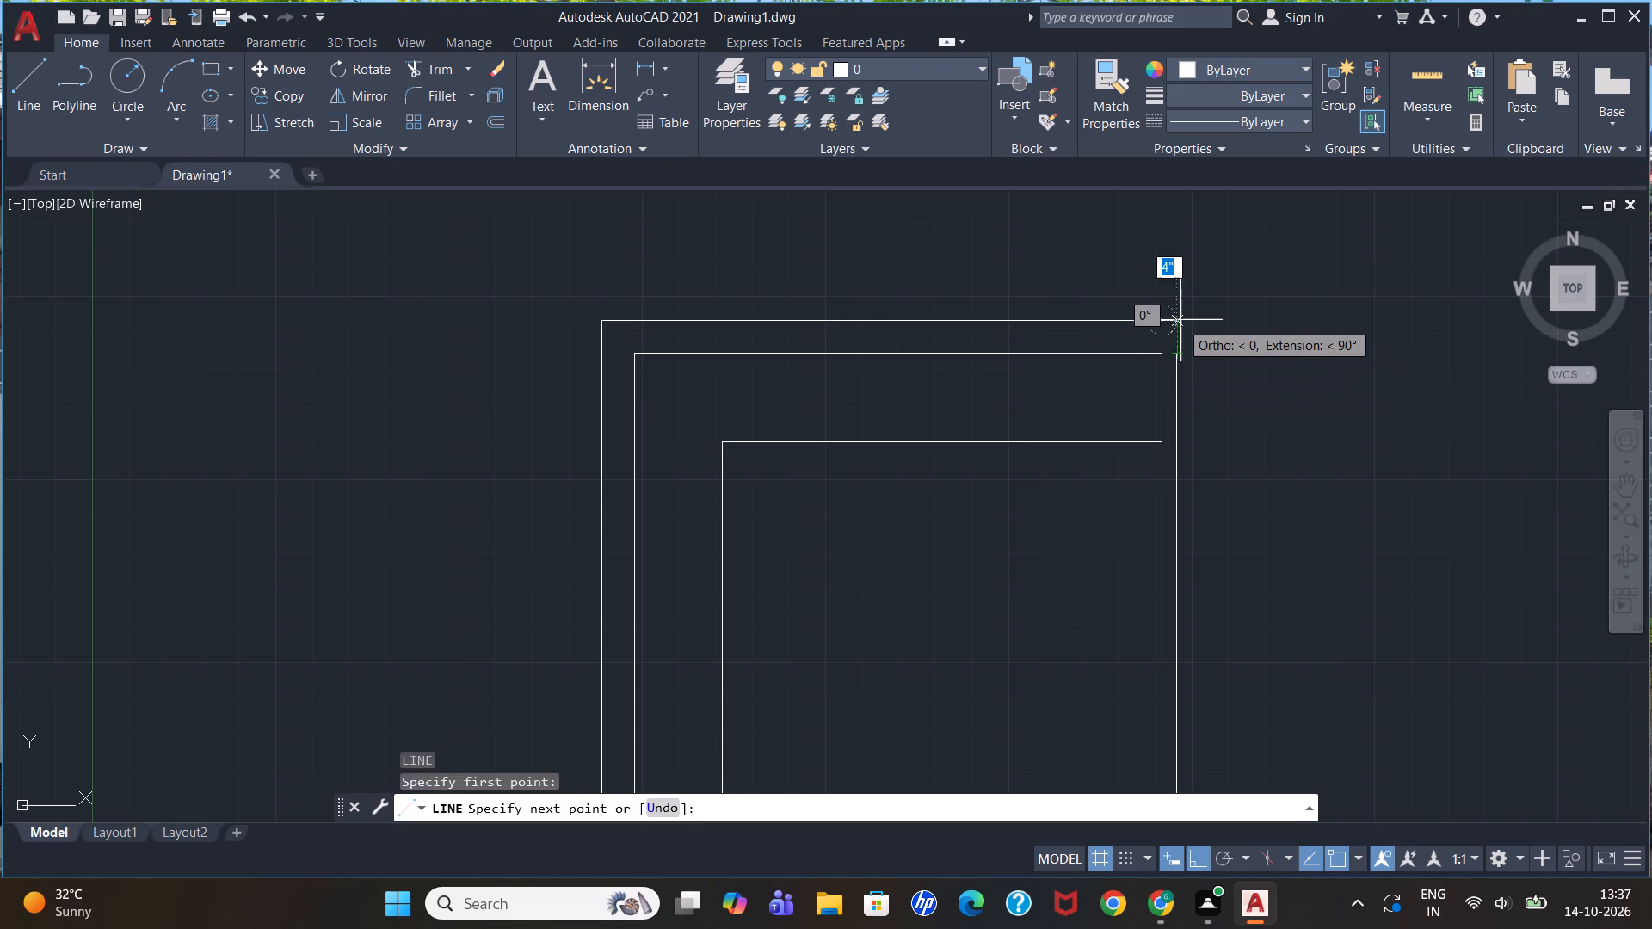
left_click(1177, 319)
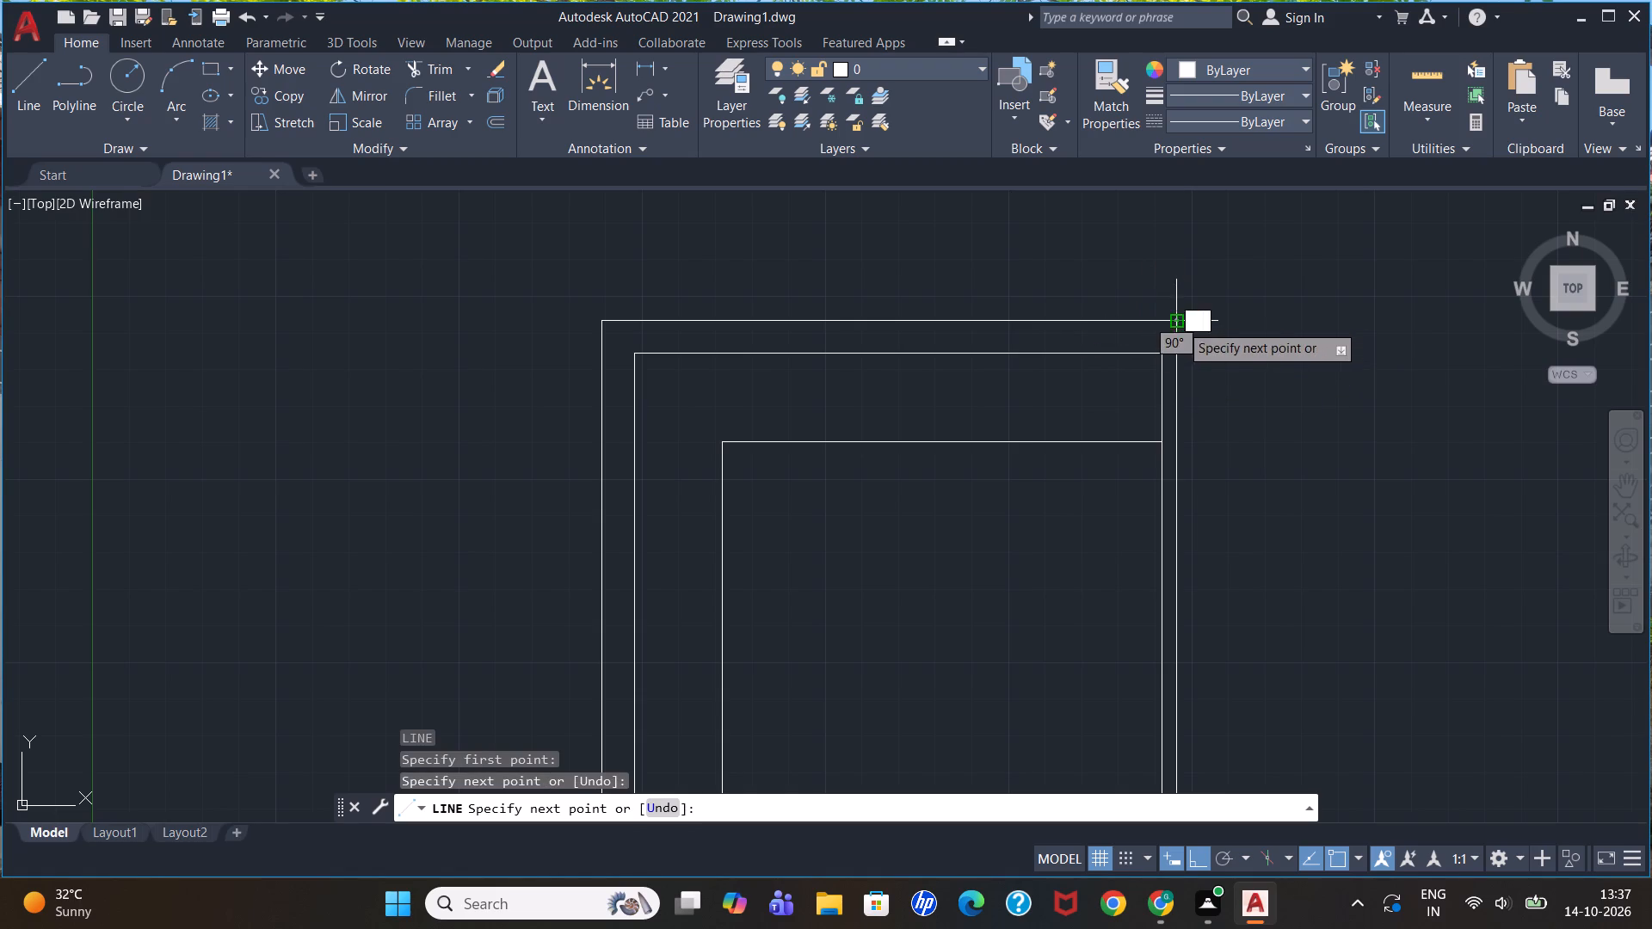
left_click(1173, 354)
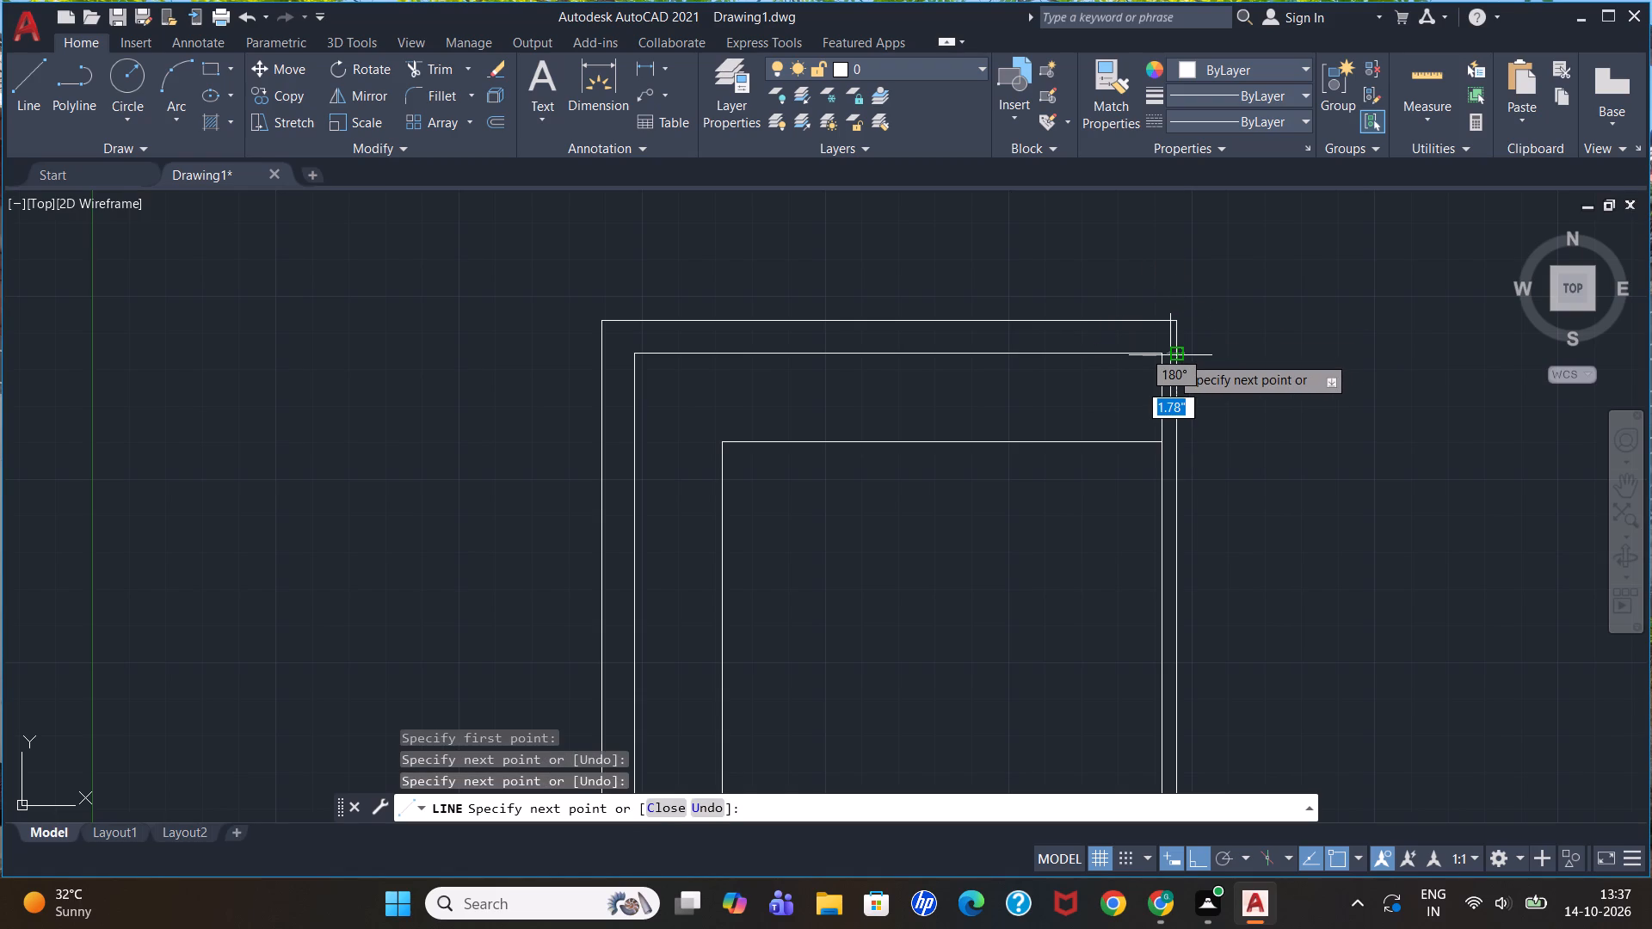
key("Escape")
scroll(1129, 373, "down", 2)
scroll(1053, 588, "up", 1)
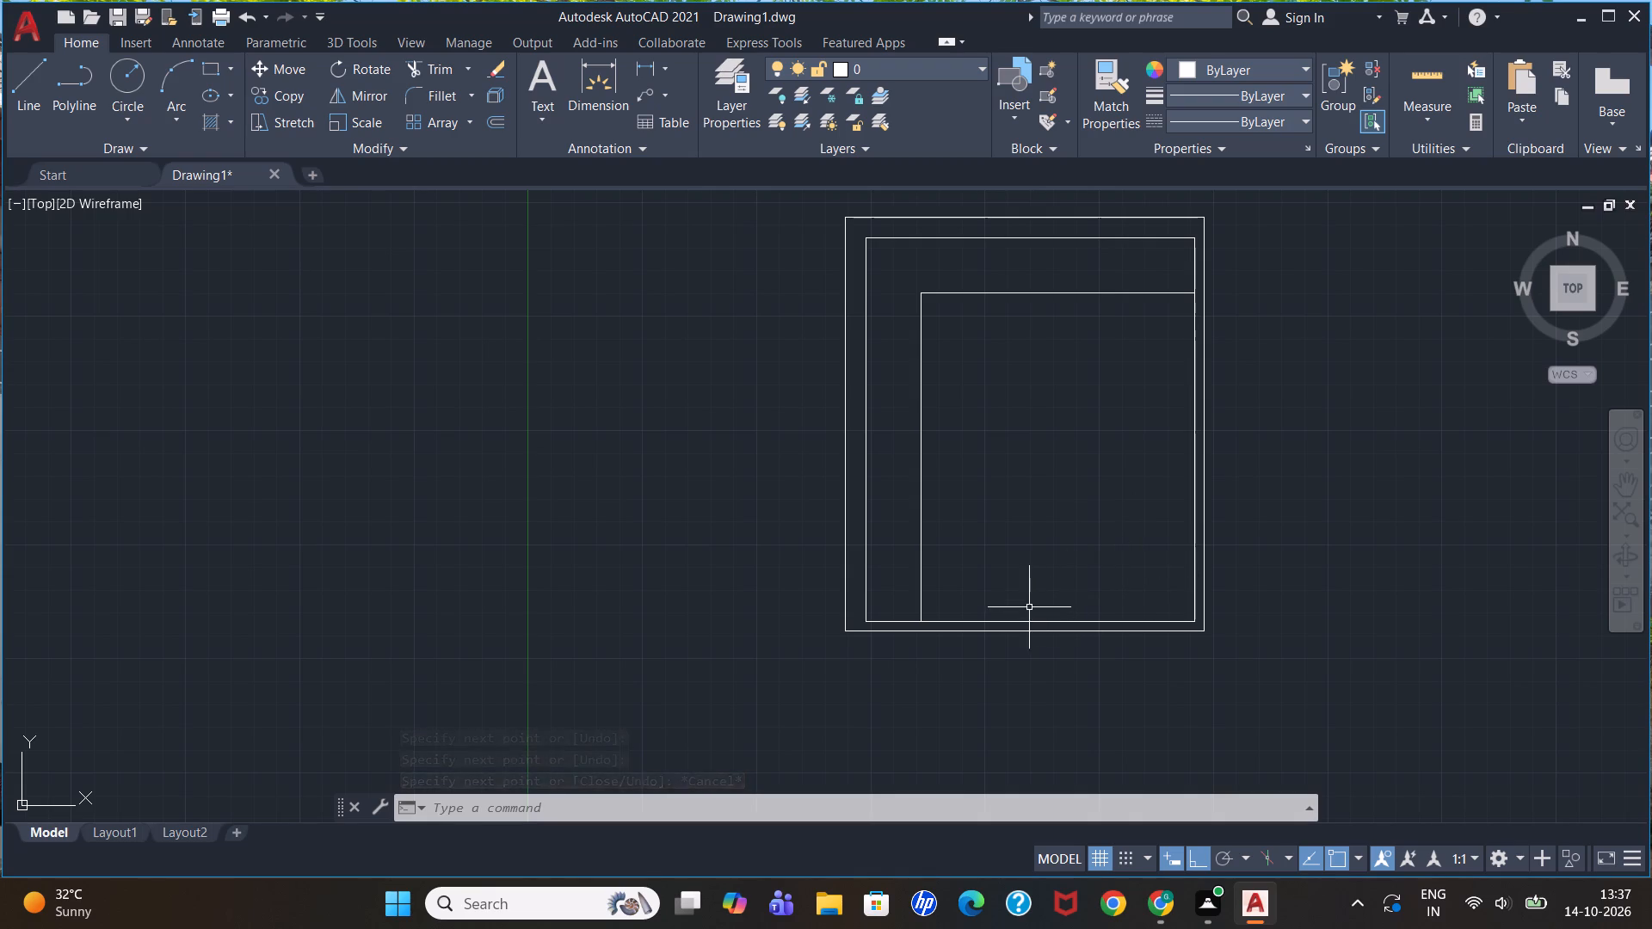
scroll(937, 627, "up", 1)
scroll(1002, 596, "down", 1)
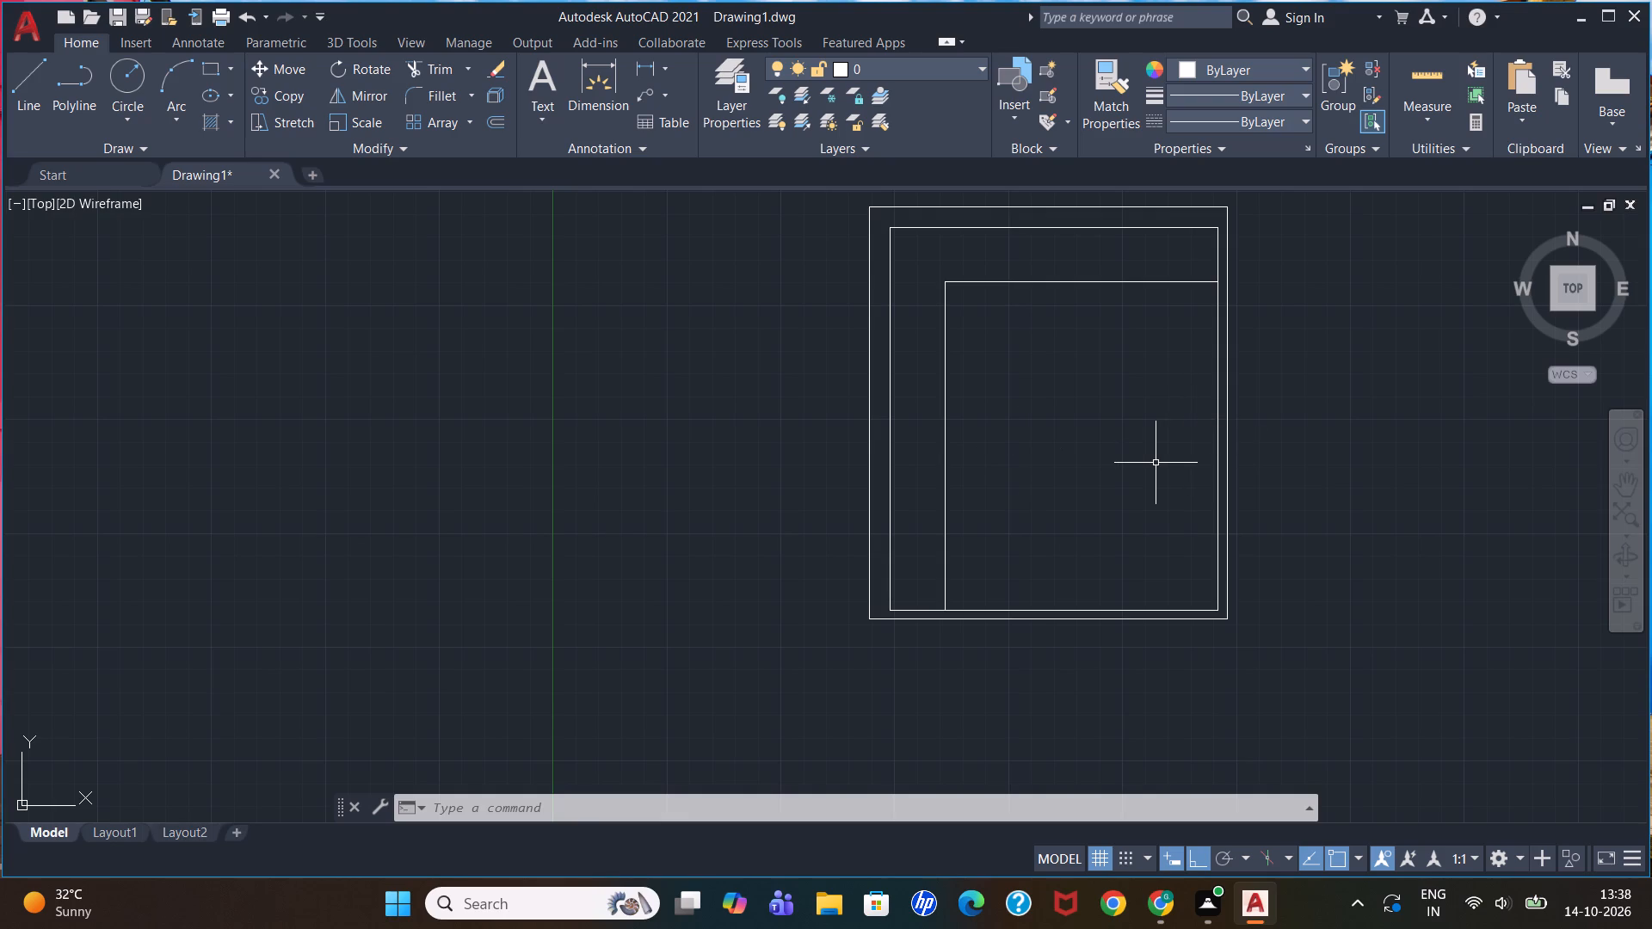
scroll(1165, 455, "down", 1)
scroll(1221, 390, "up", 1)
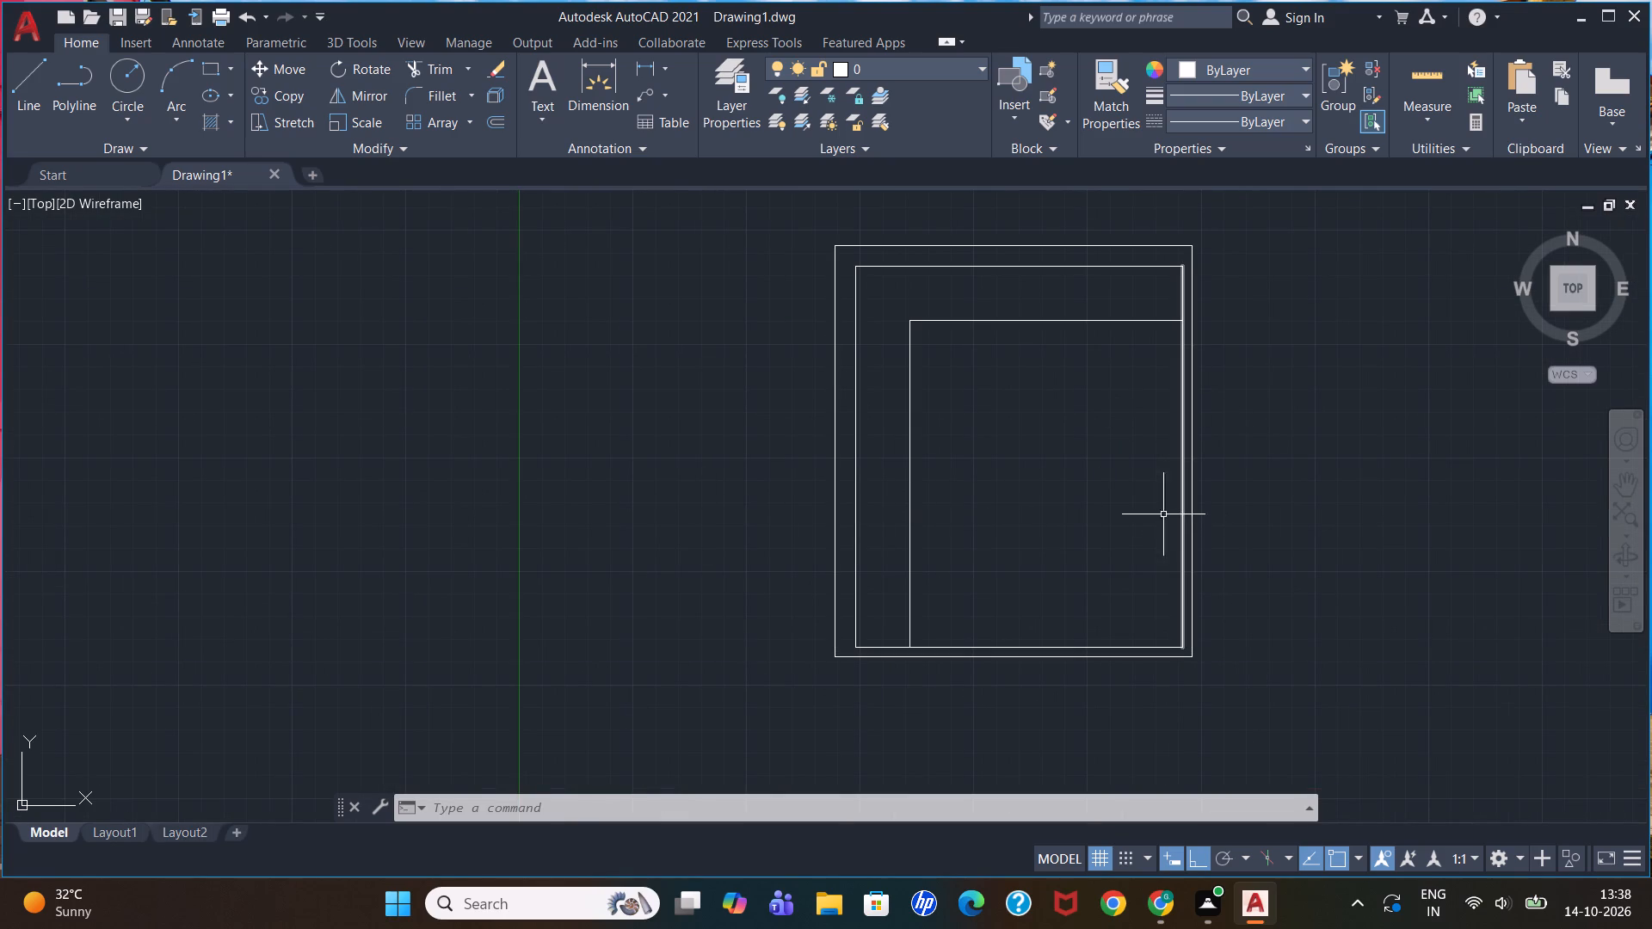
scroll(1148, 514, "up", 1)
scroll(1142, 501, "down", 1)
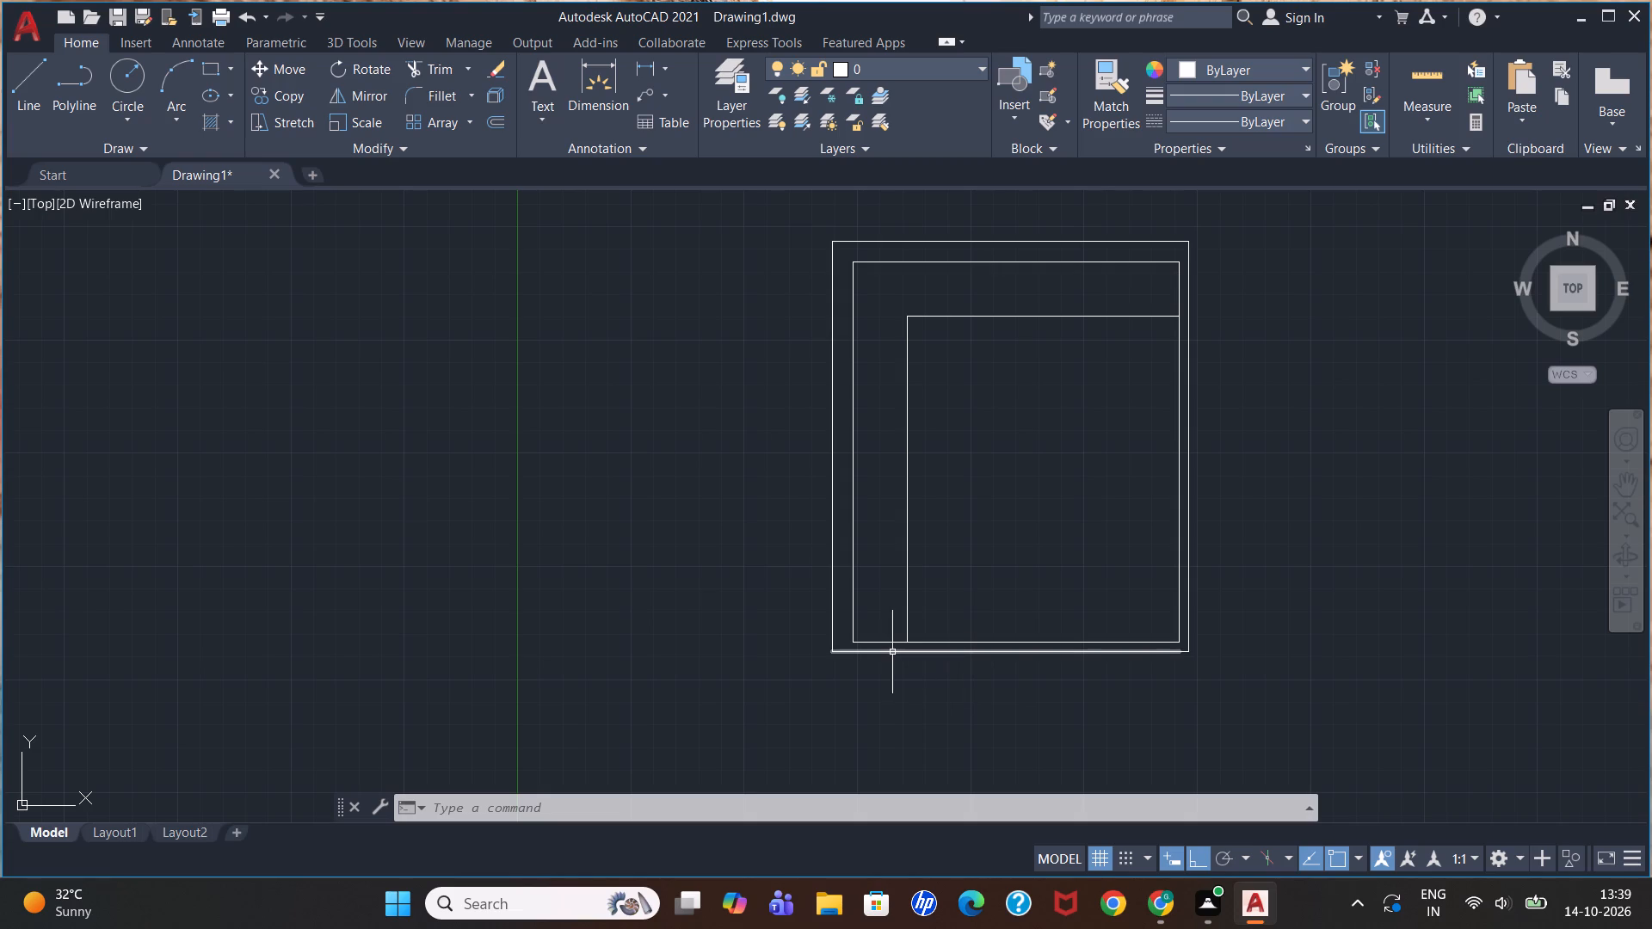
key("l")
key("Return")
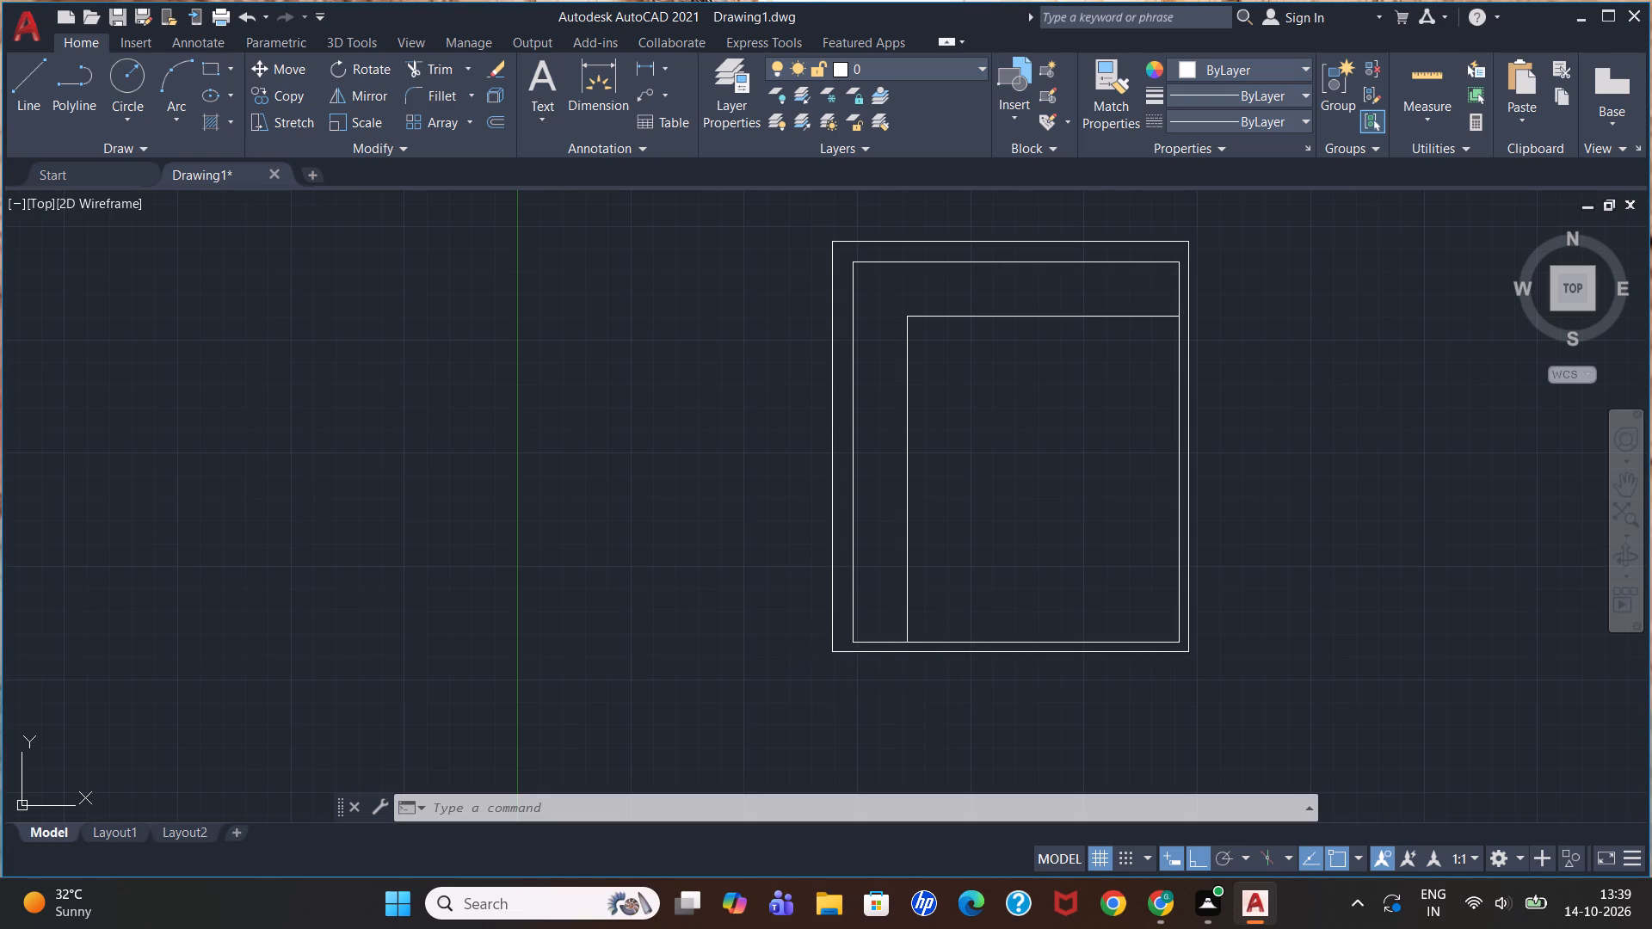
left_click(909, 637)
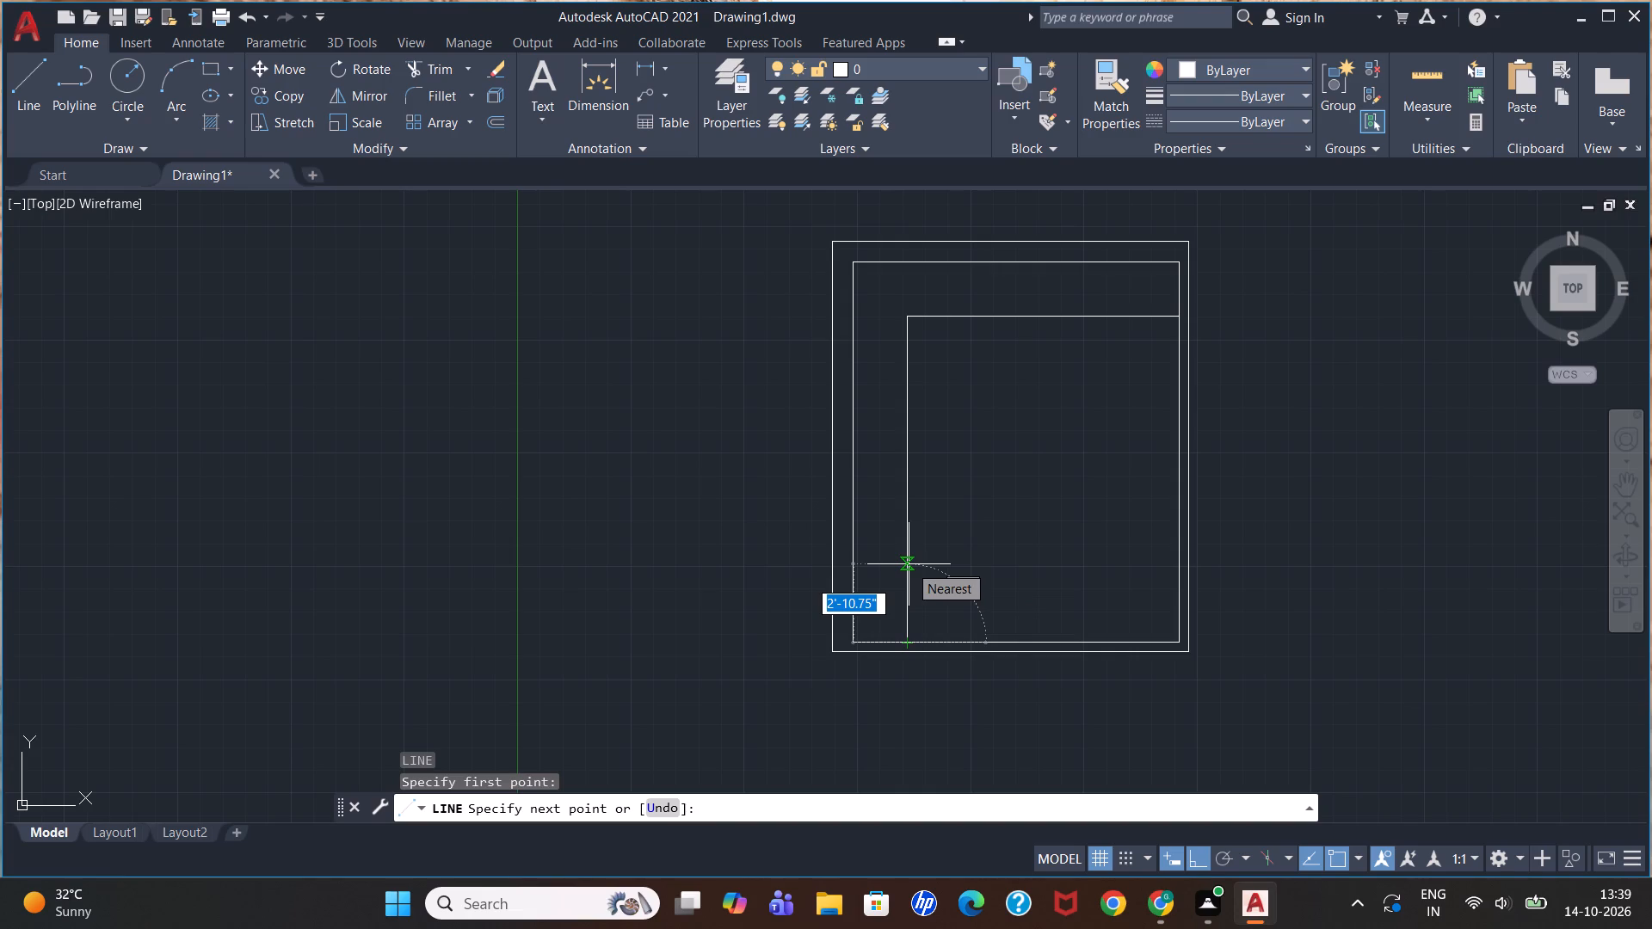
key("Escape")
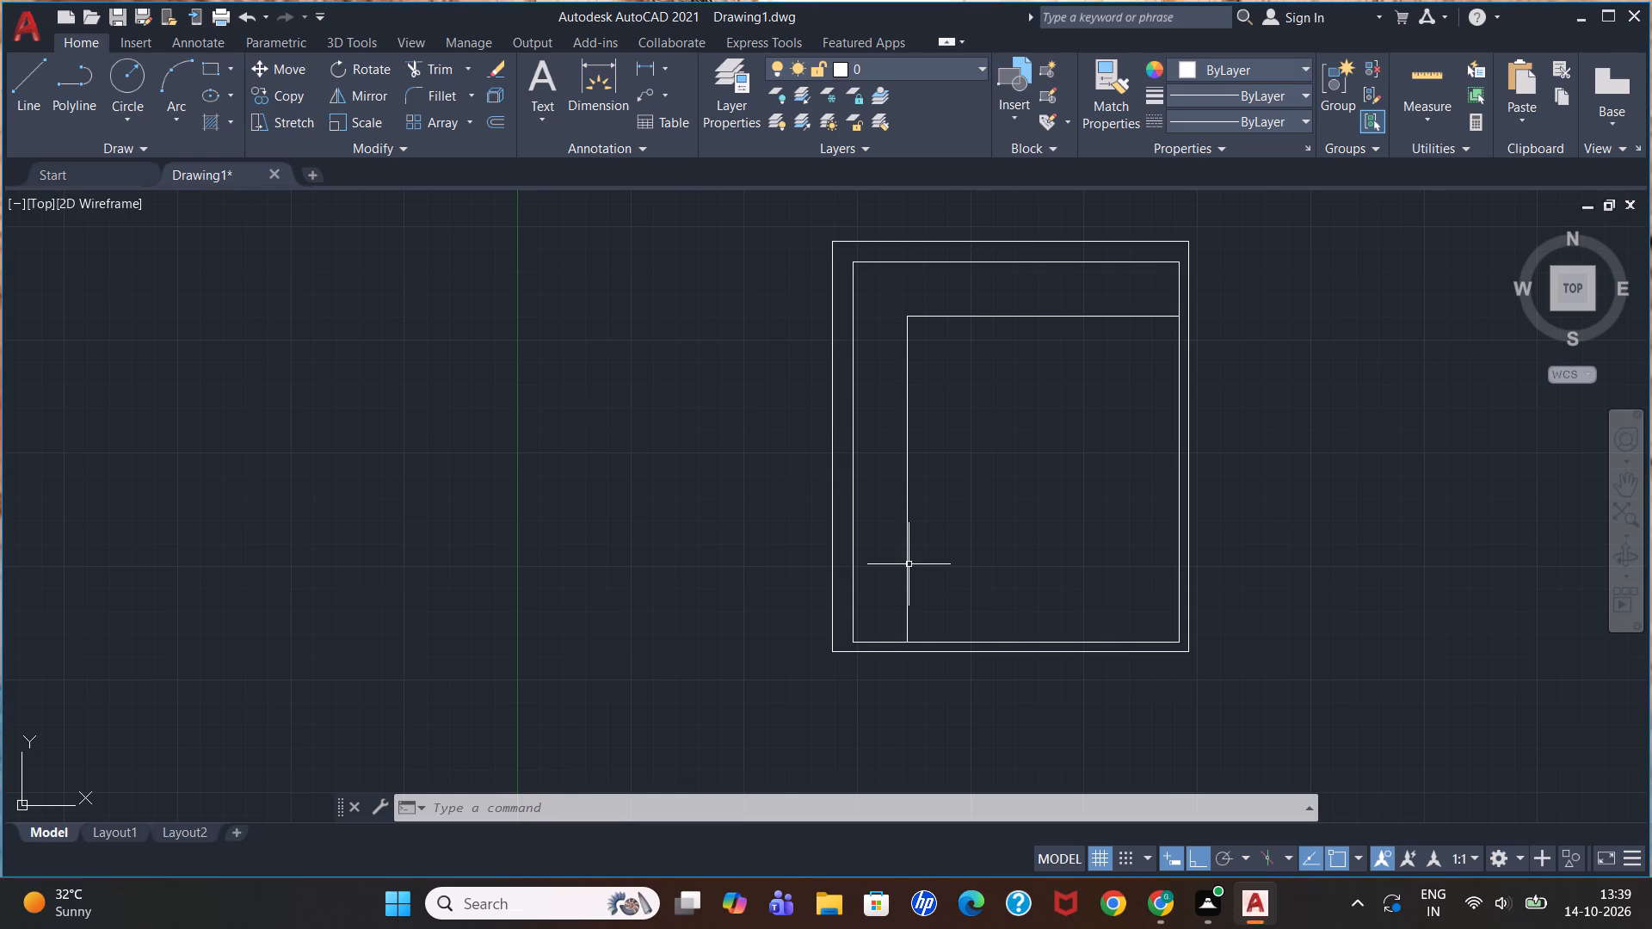
Measure the length of the left strip's inner vertical line with a temporary linear dimension.
left_click(638, 54)
left_click(647, 62)
left_click(909, 315)
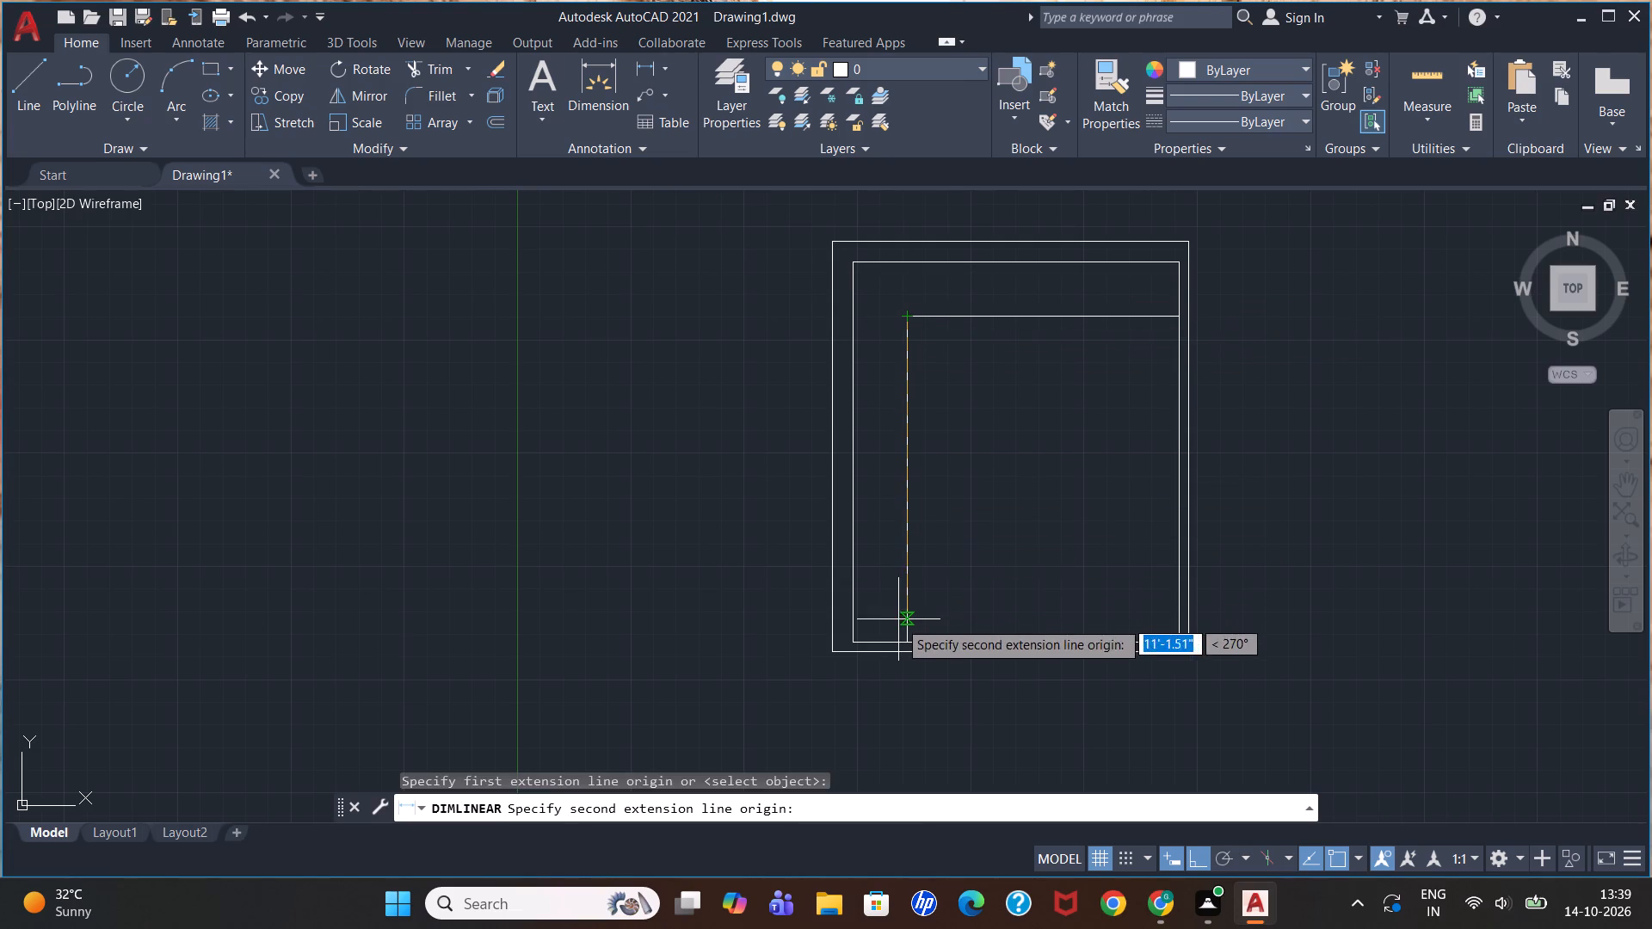
left_click(911, 642)
scroll(959, 618, "up", 2)
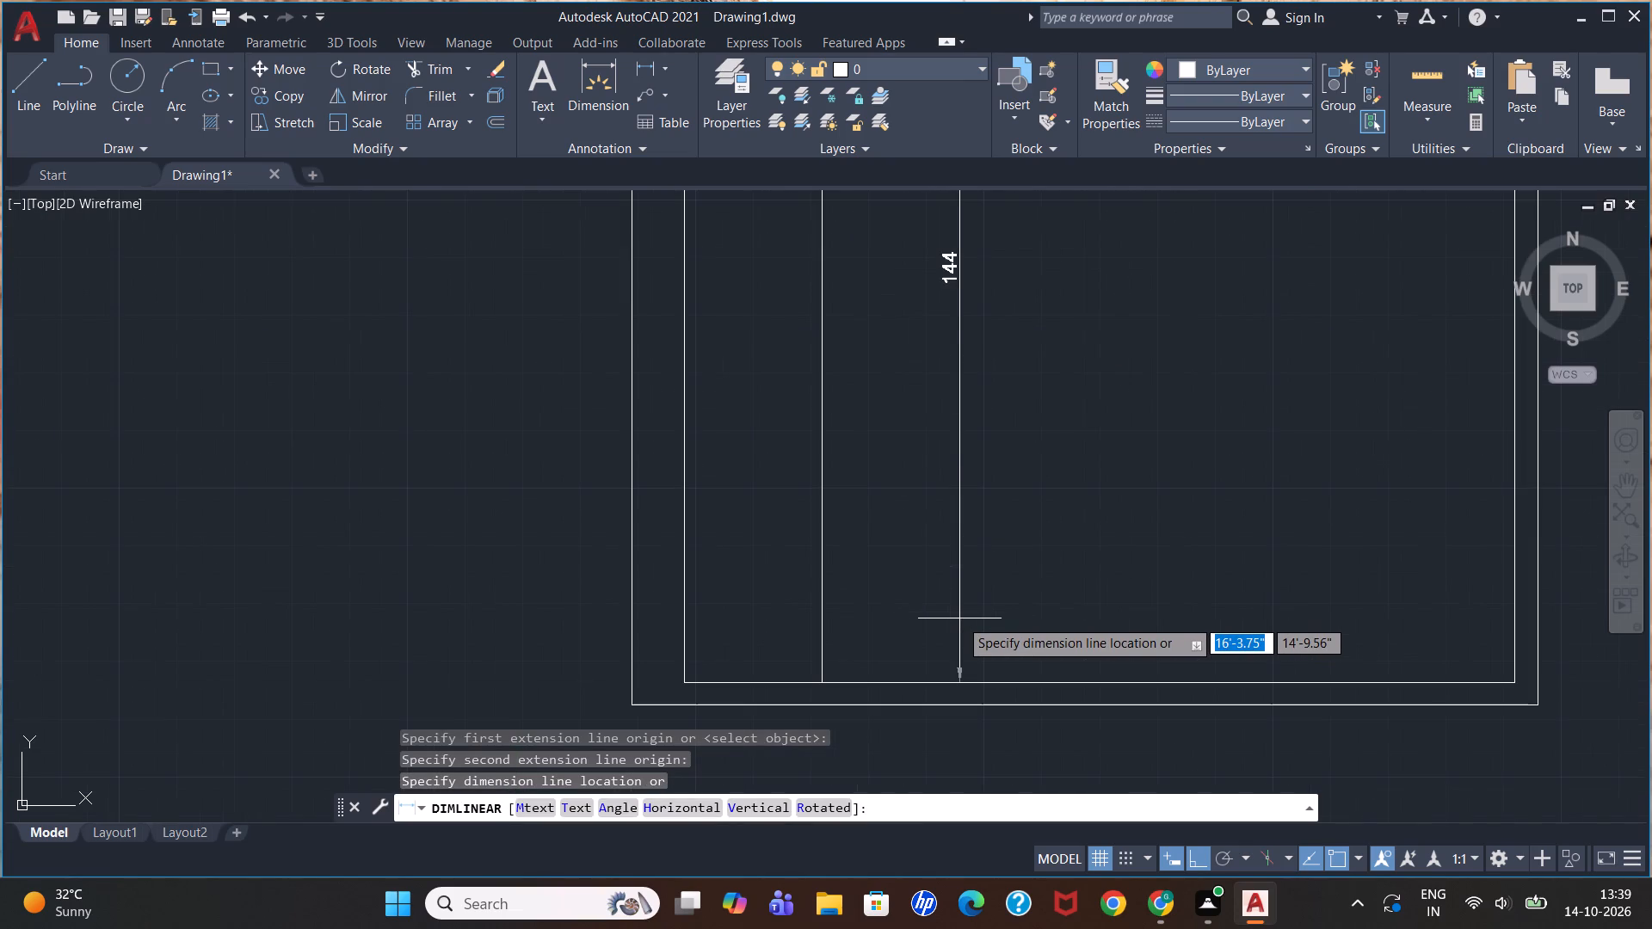
scroll(959, 618, "down", 2)
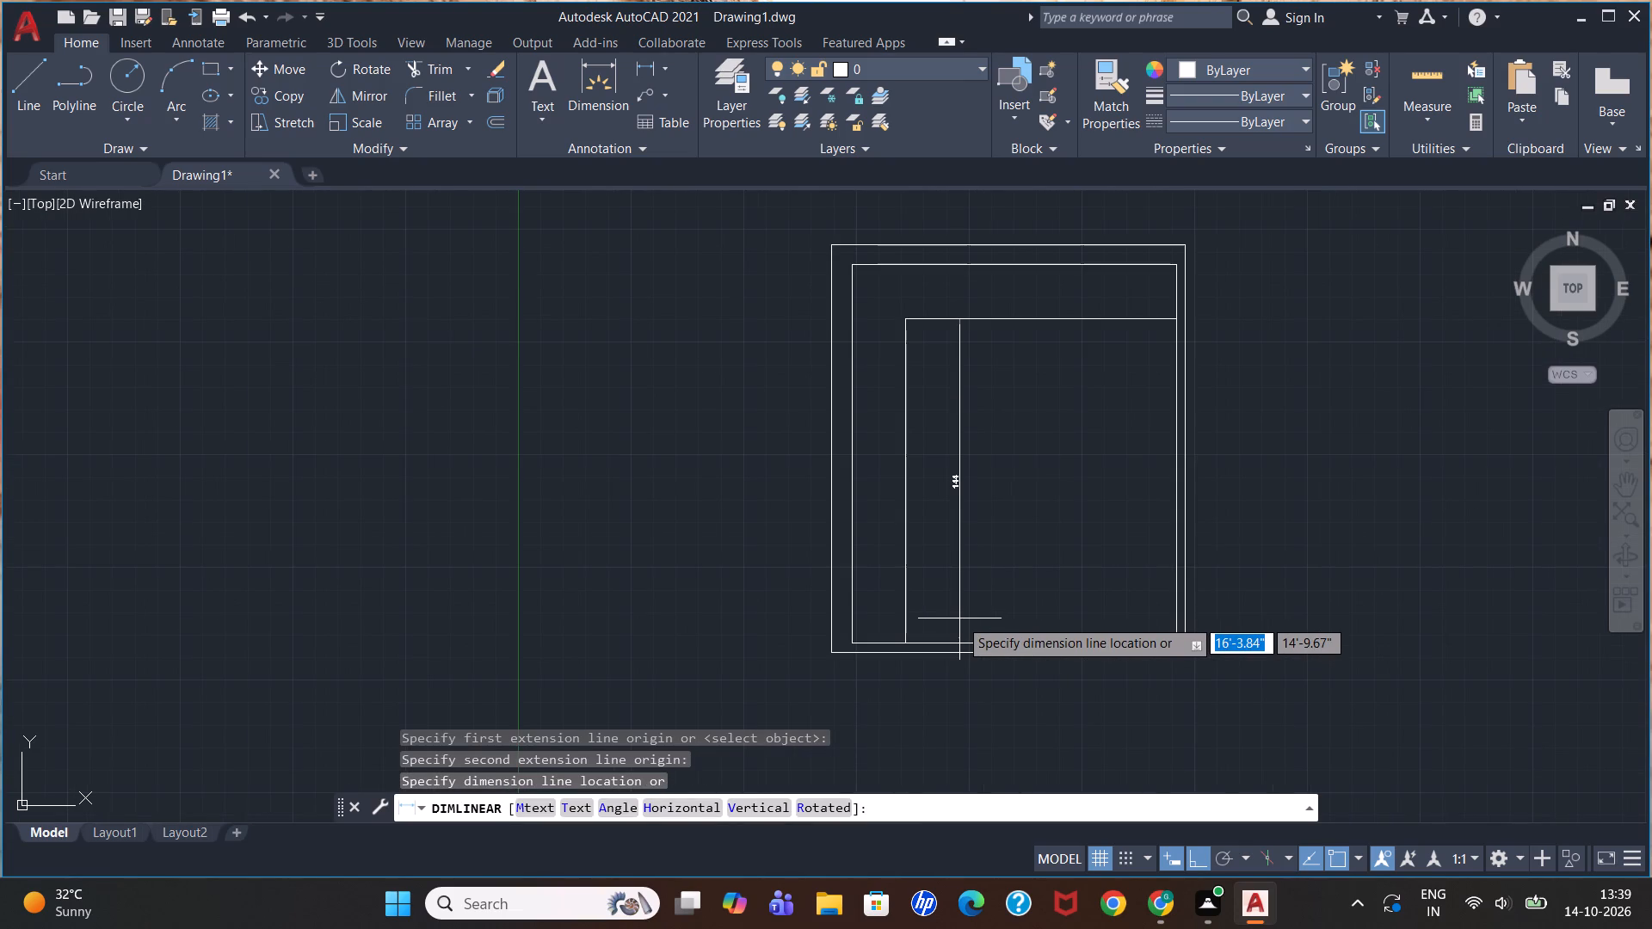
key("Escape")
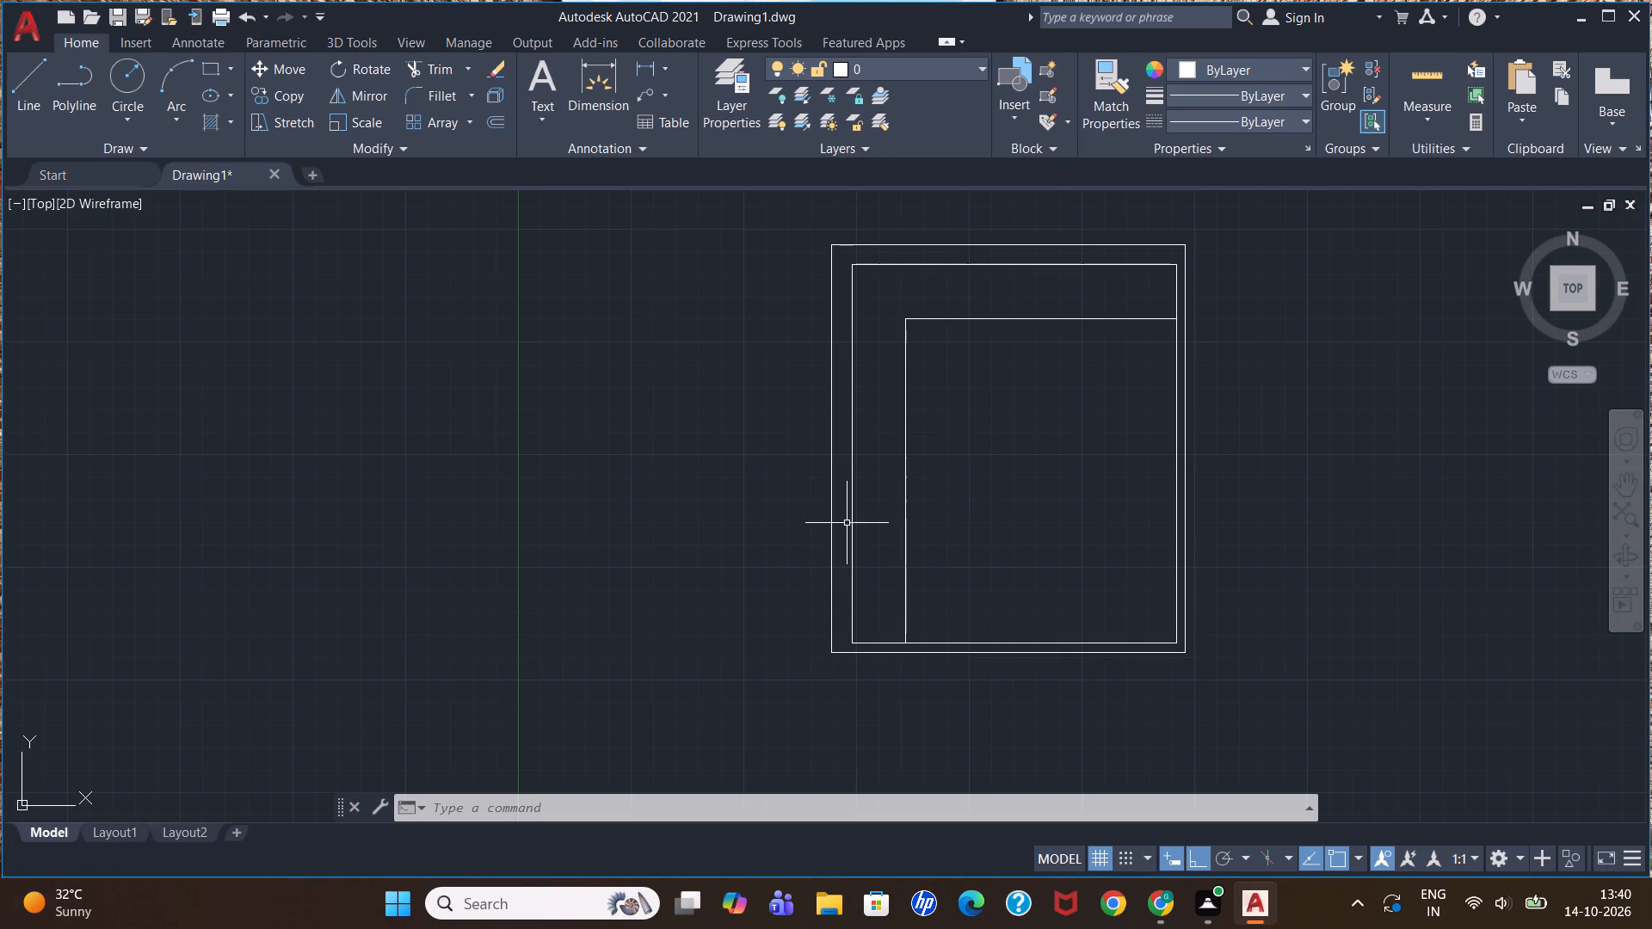
Draw a horizontal line across the left 2' strip from the midpoint of the room's left wall line to the inner line.
key("l")
key("Return")
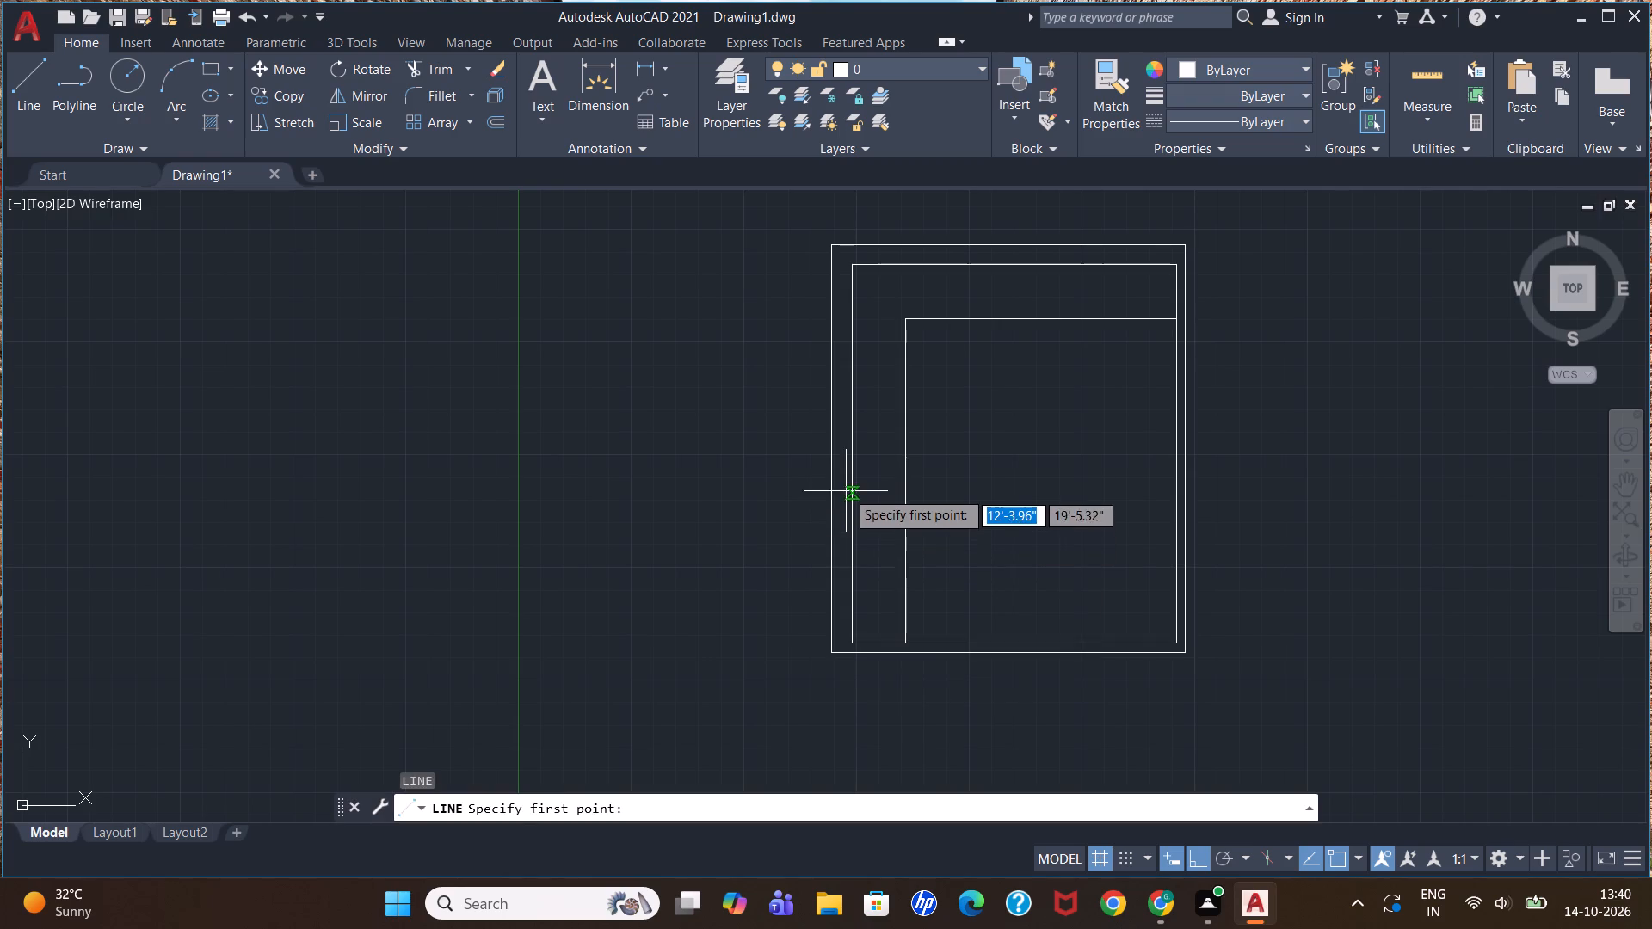
left_click(853, 459)
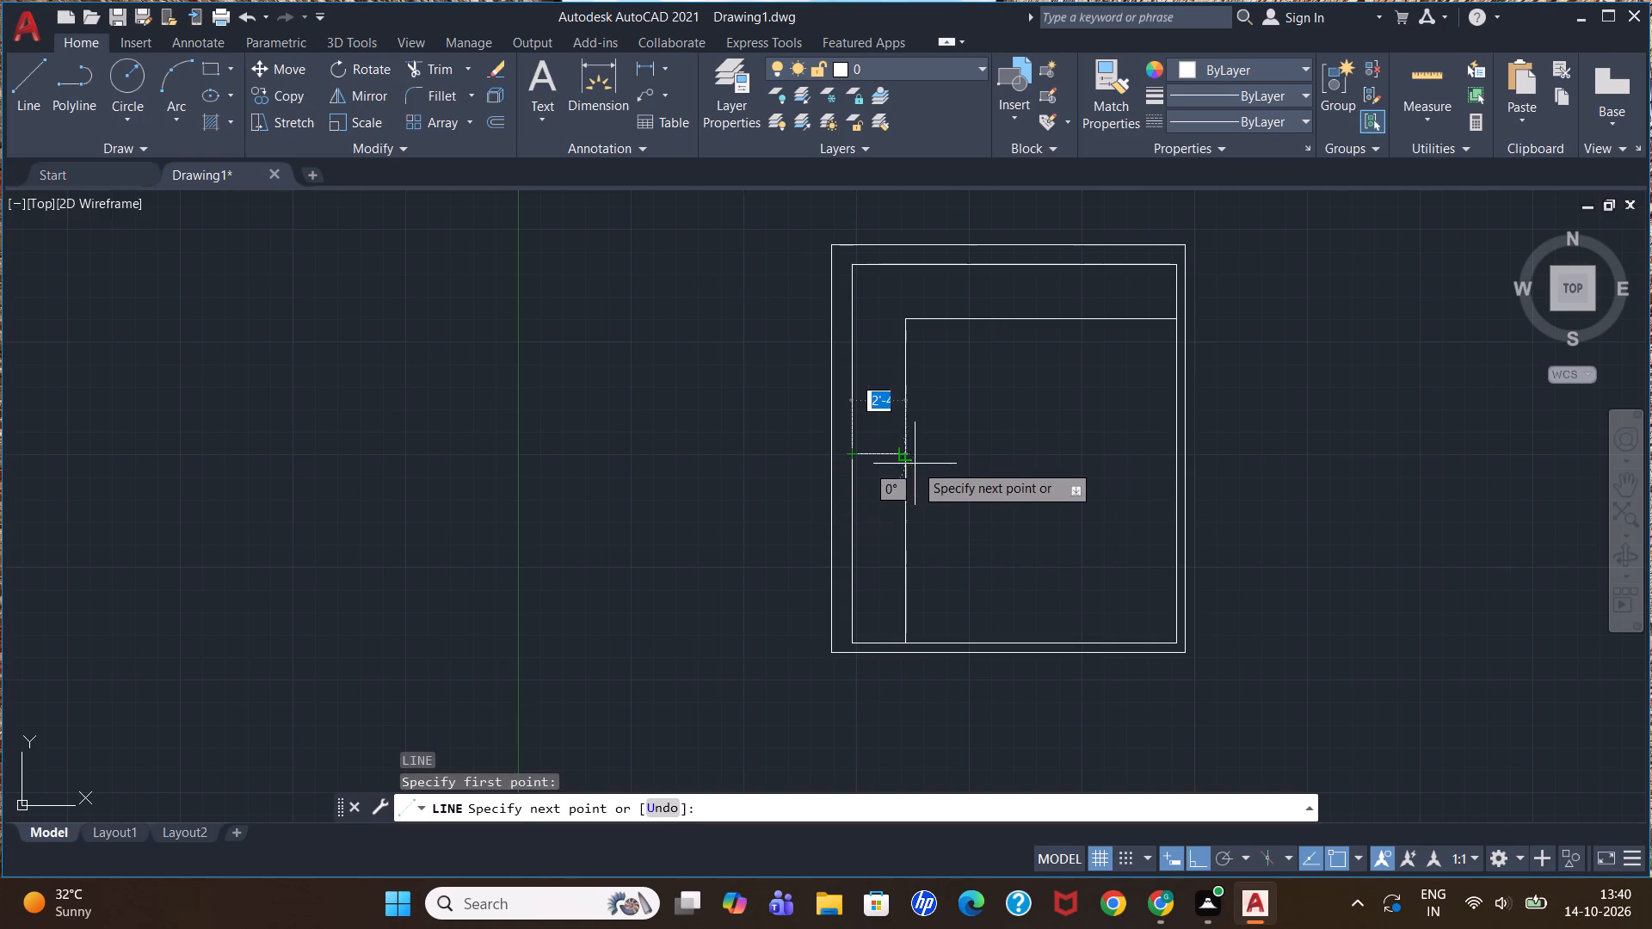
left_click(907, 455)
key("Escape")
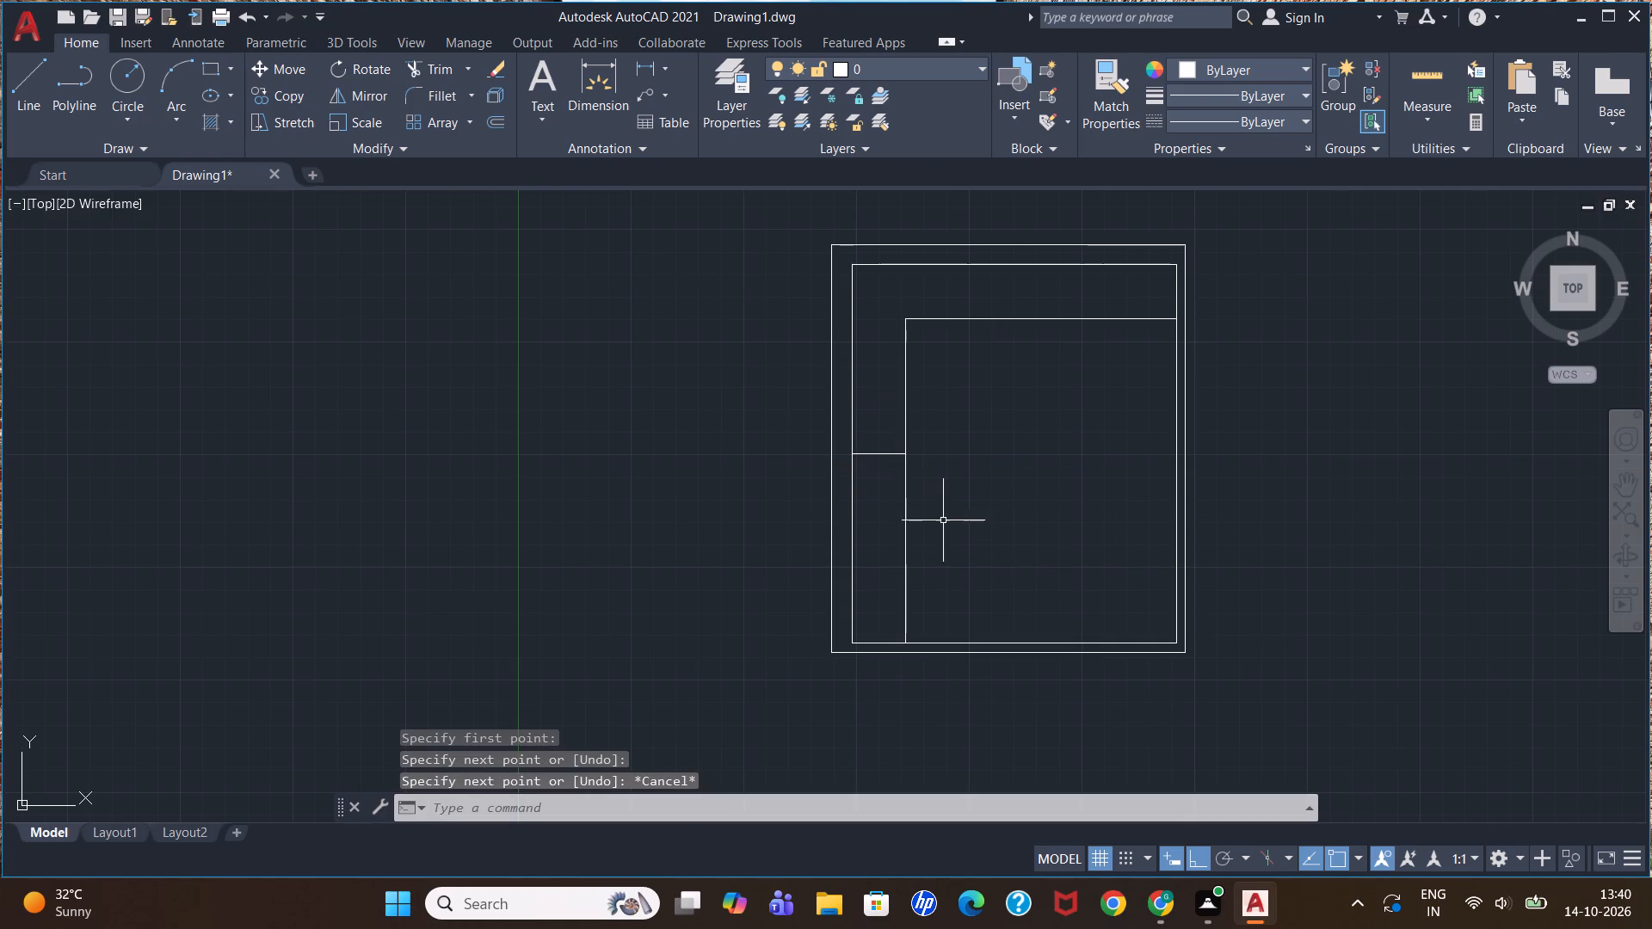
Offset the short horizontal line in the left strip by 1.5' both upward and downward.
key("o")
key("Return")
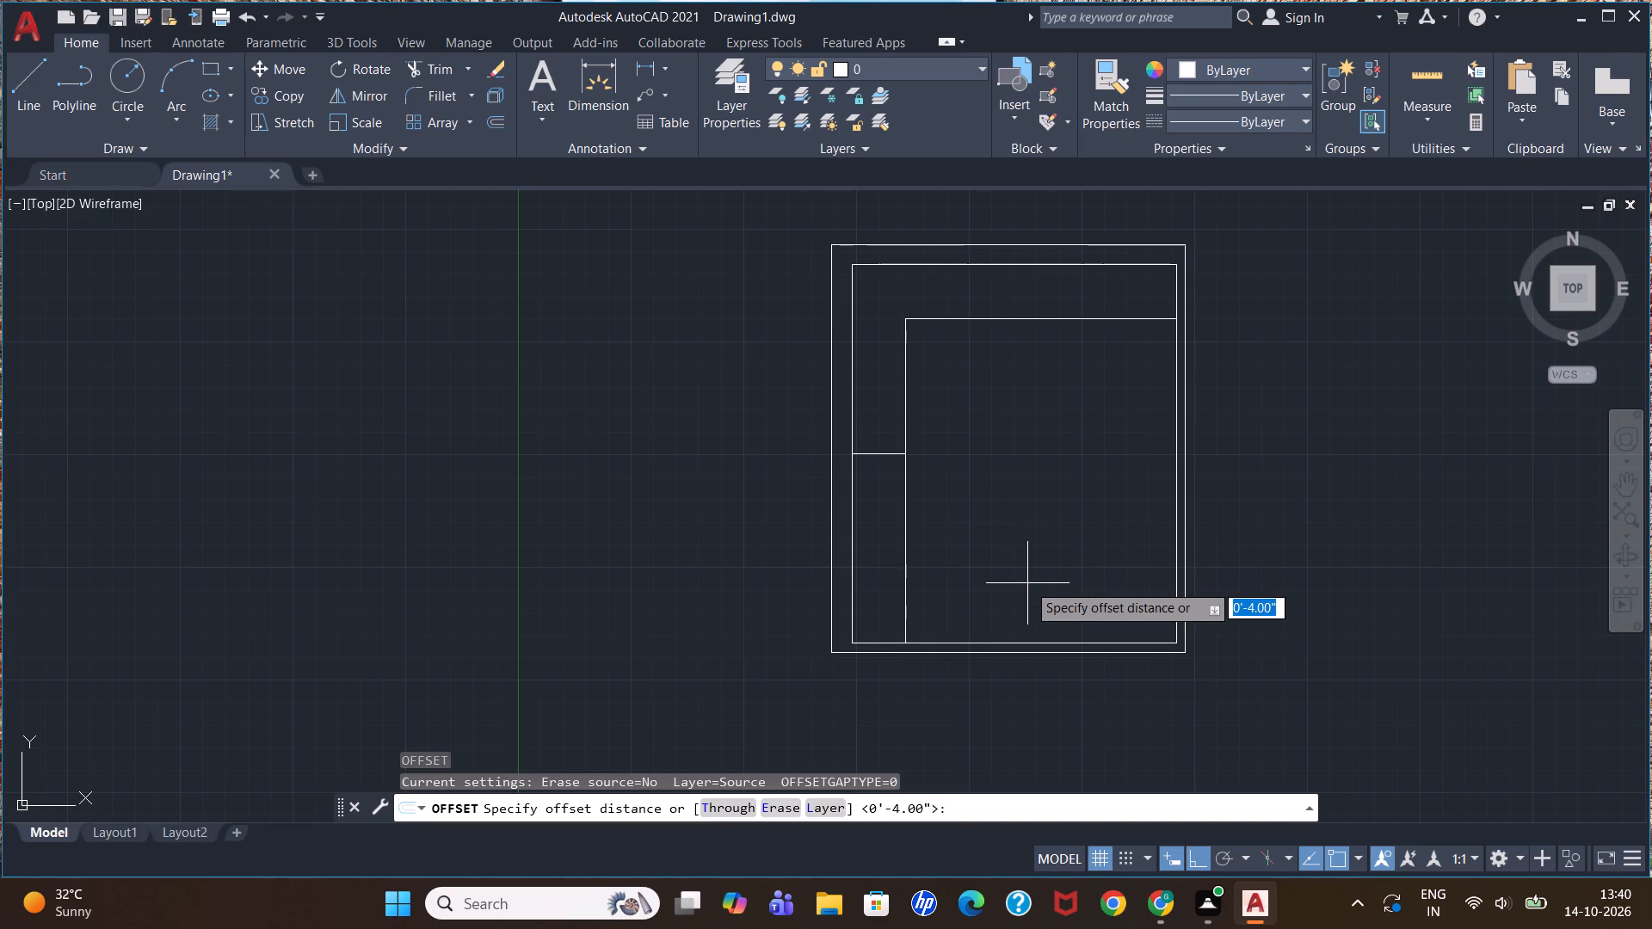
type("1.5'")
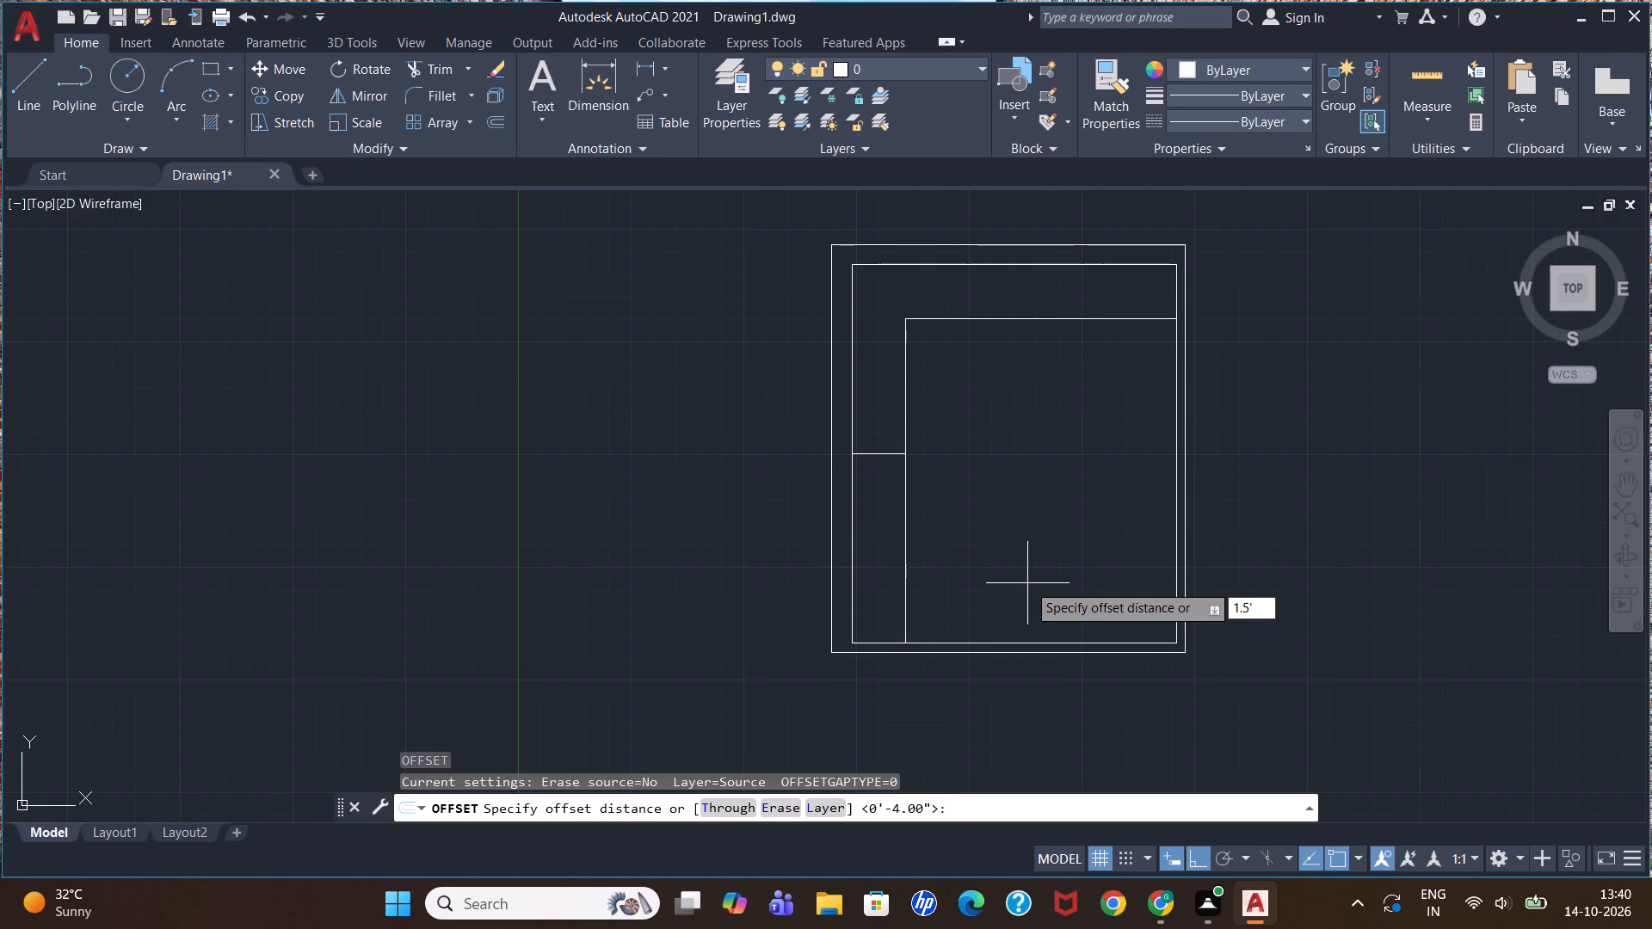
key("Return")
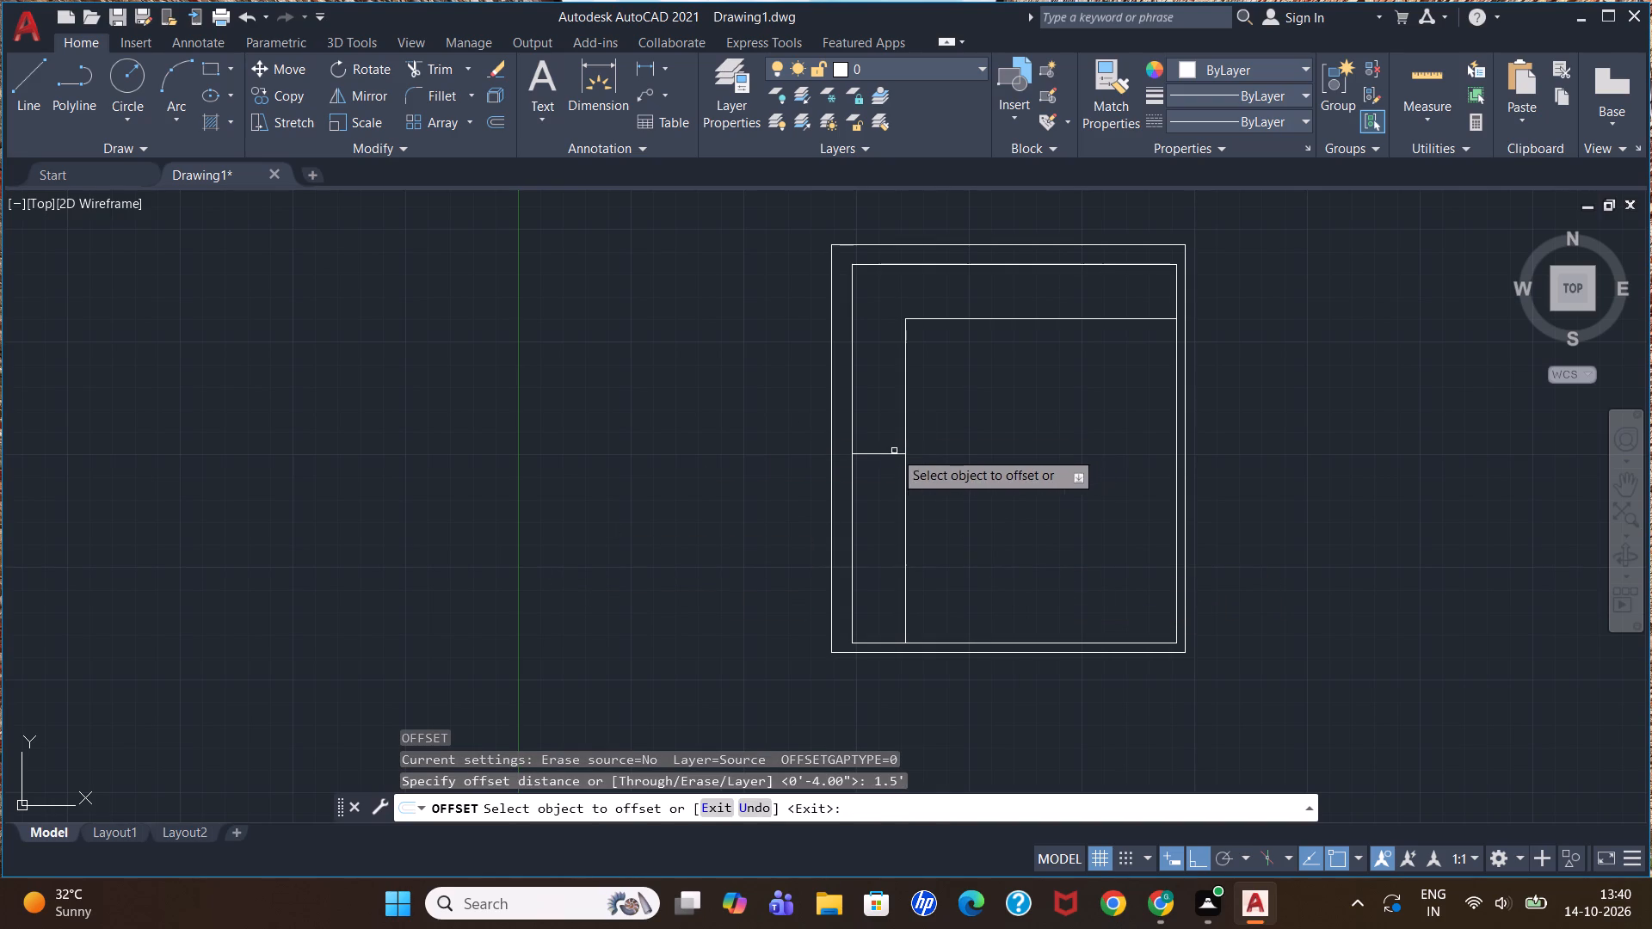
left_click(878, 452)
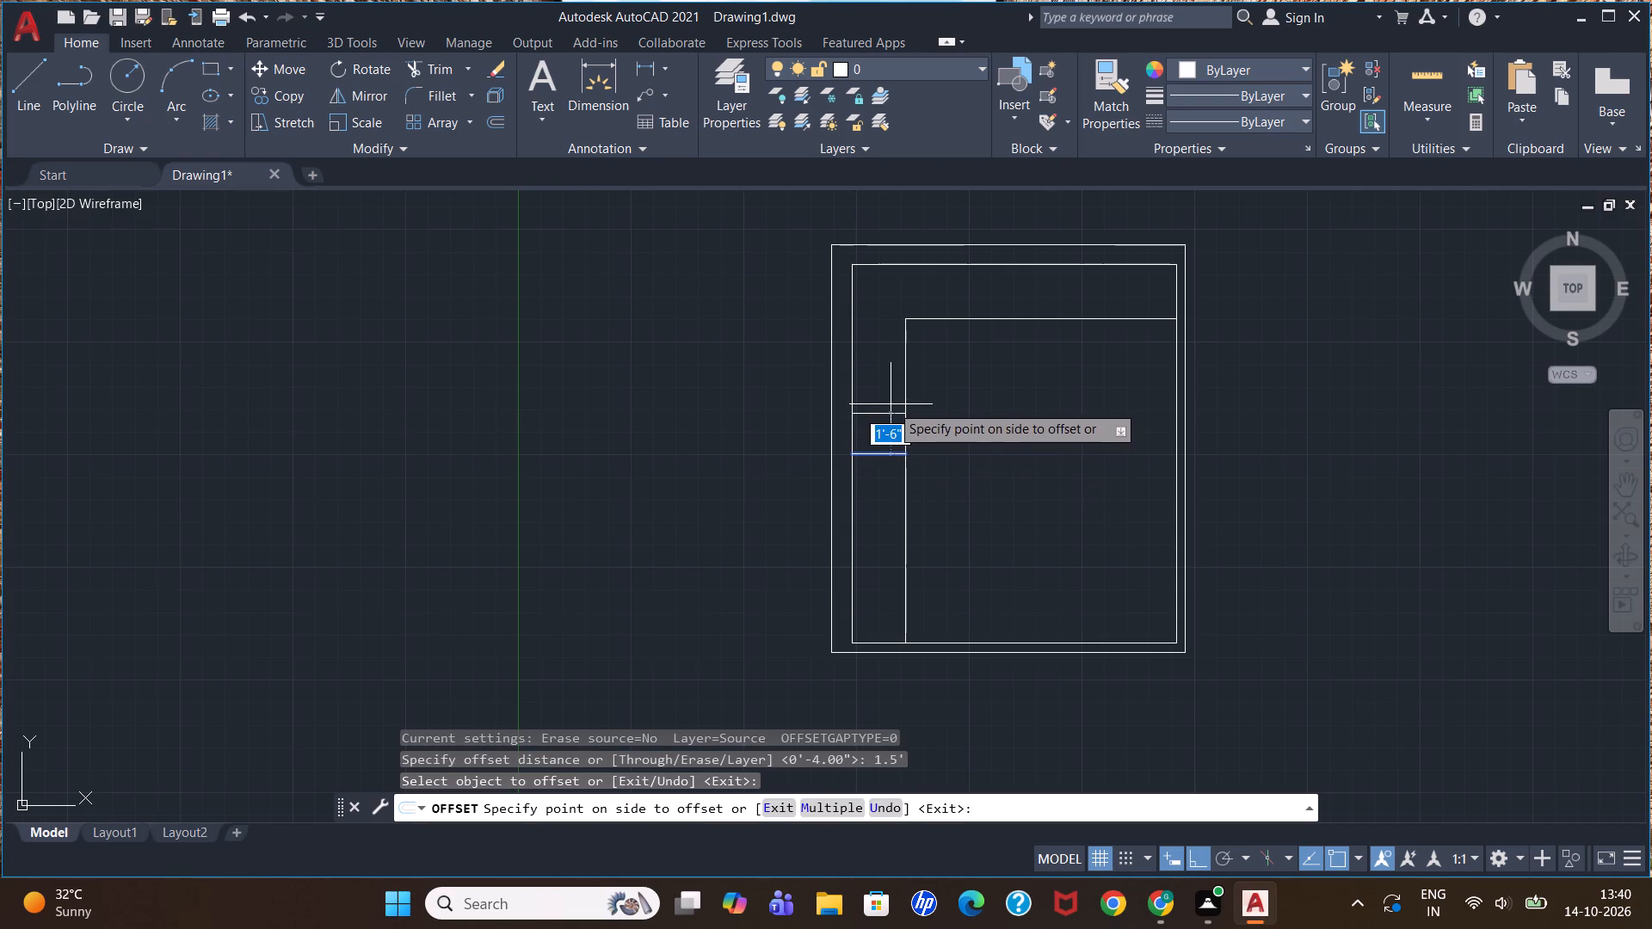
left_click(891, 403)
left_click(885, 453)
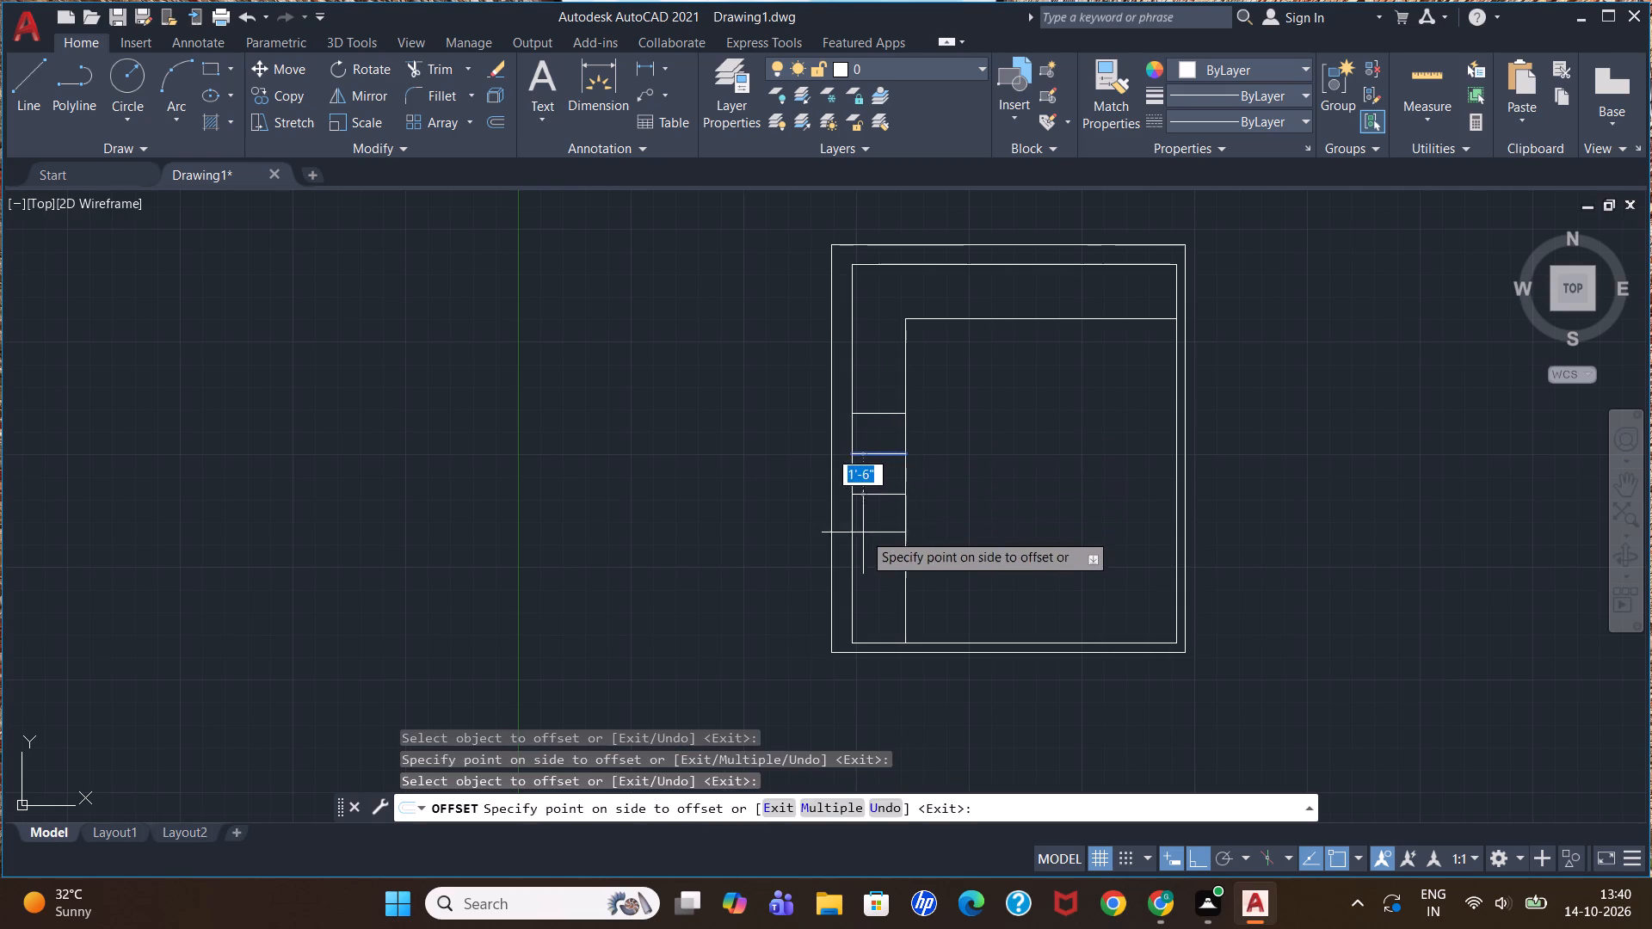
left_click(857, 554)
key("Escape")
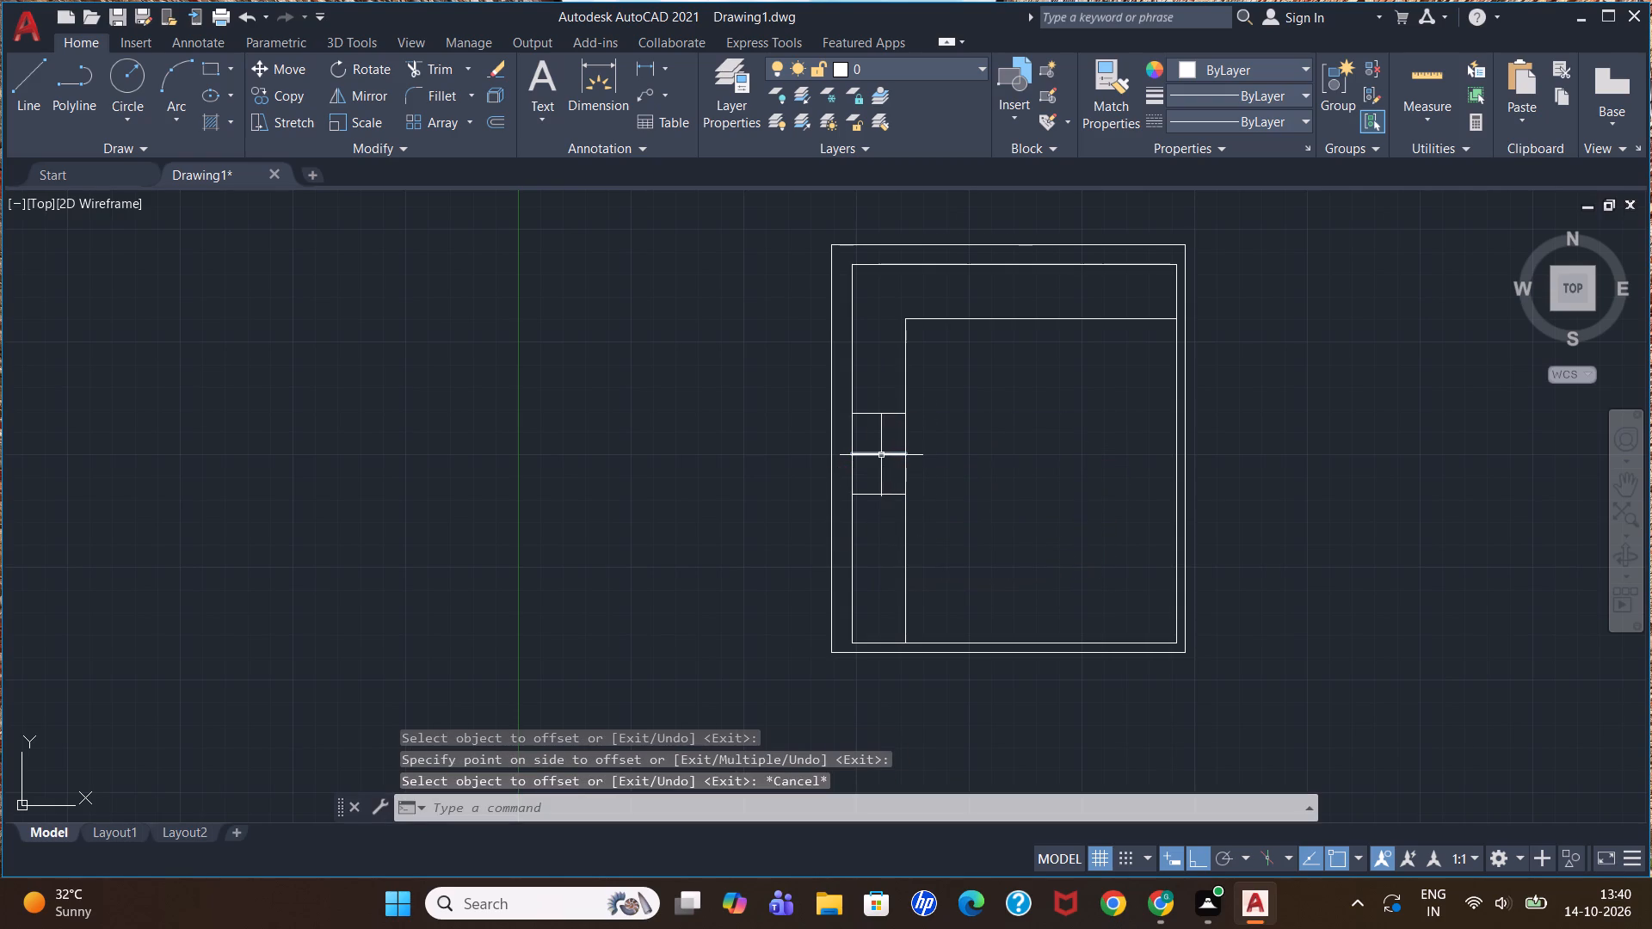
Delete the original middle line between the two offset lines in the left strip.
left_click(881, 454)
key("Delete")
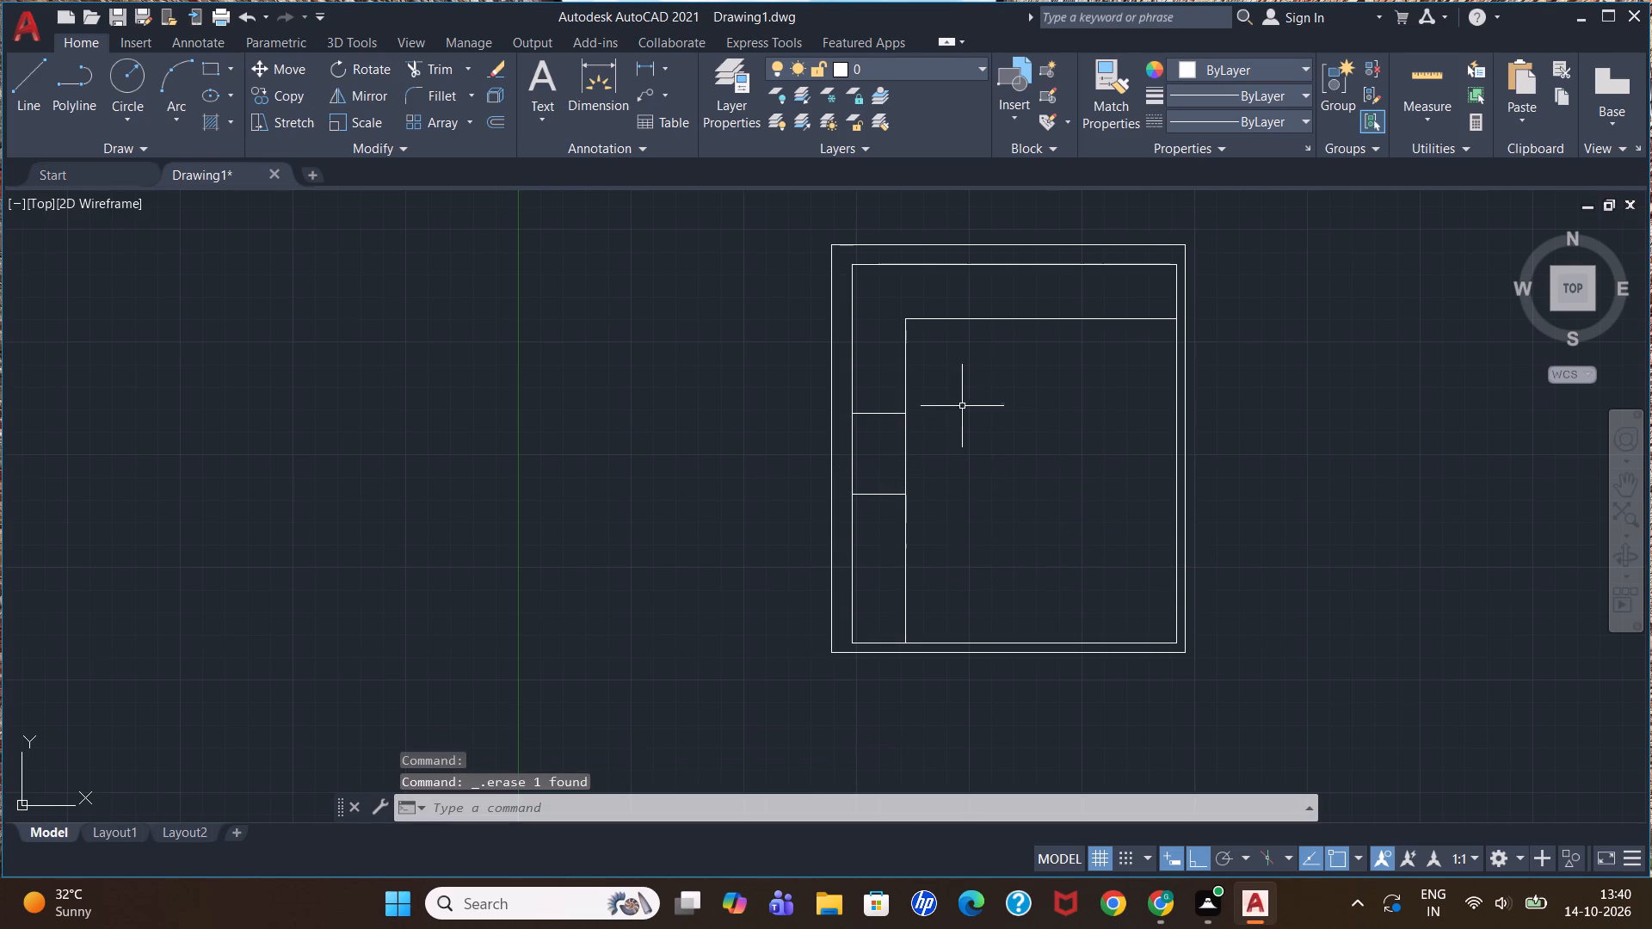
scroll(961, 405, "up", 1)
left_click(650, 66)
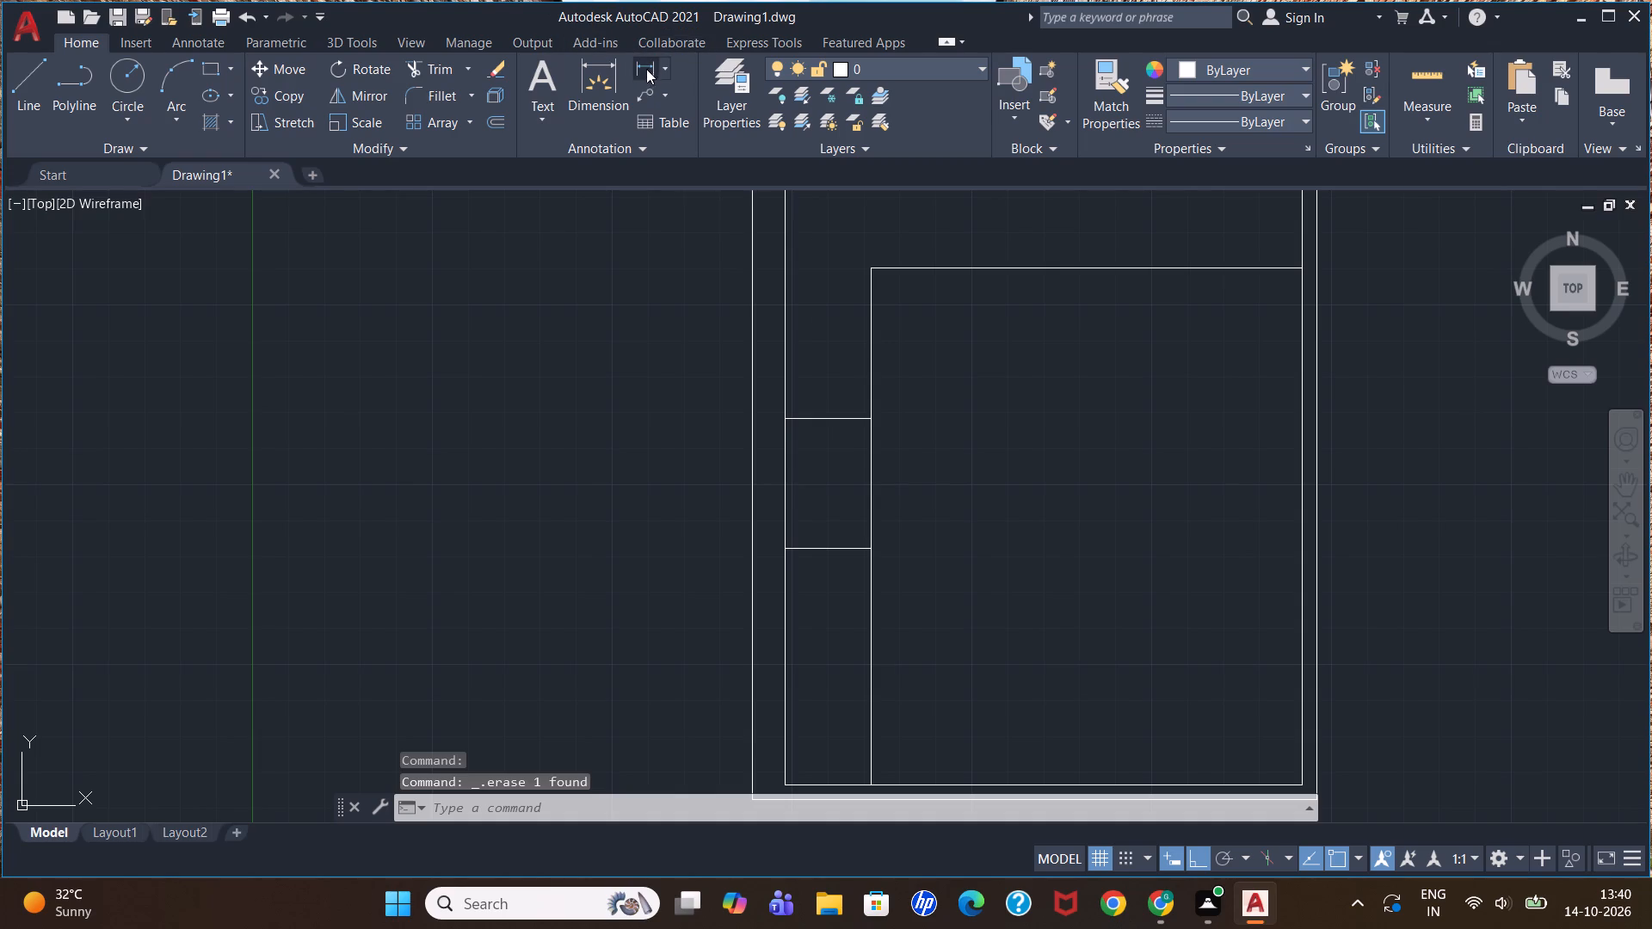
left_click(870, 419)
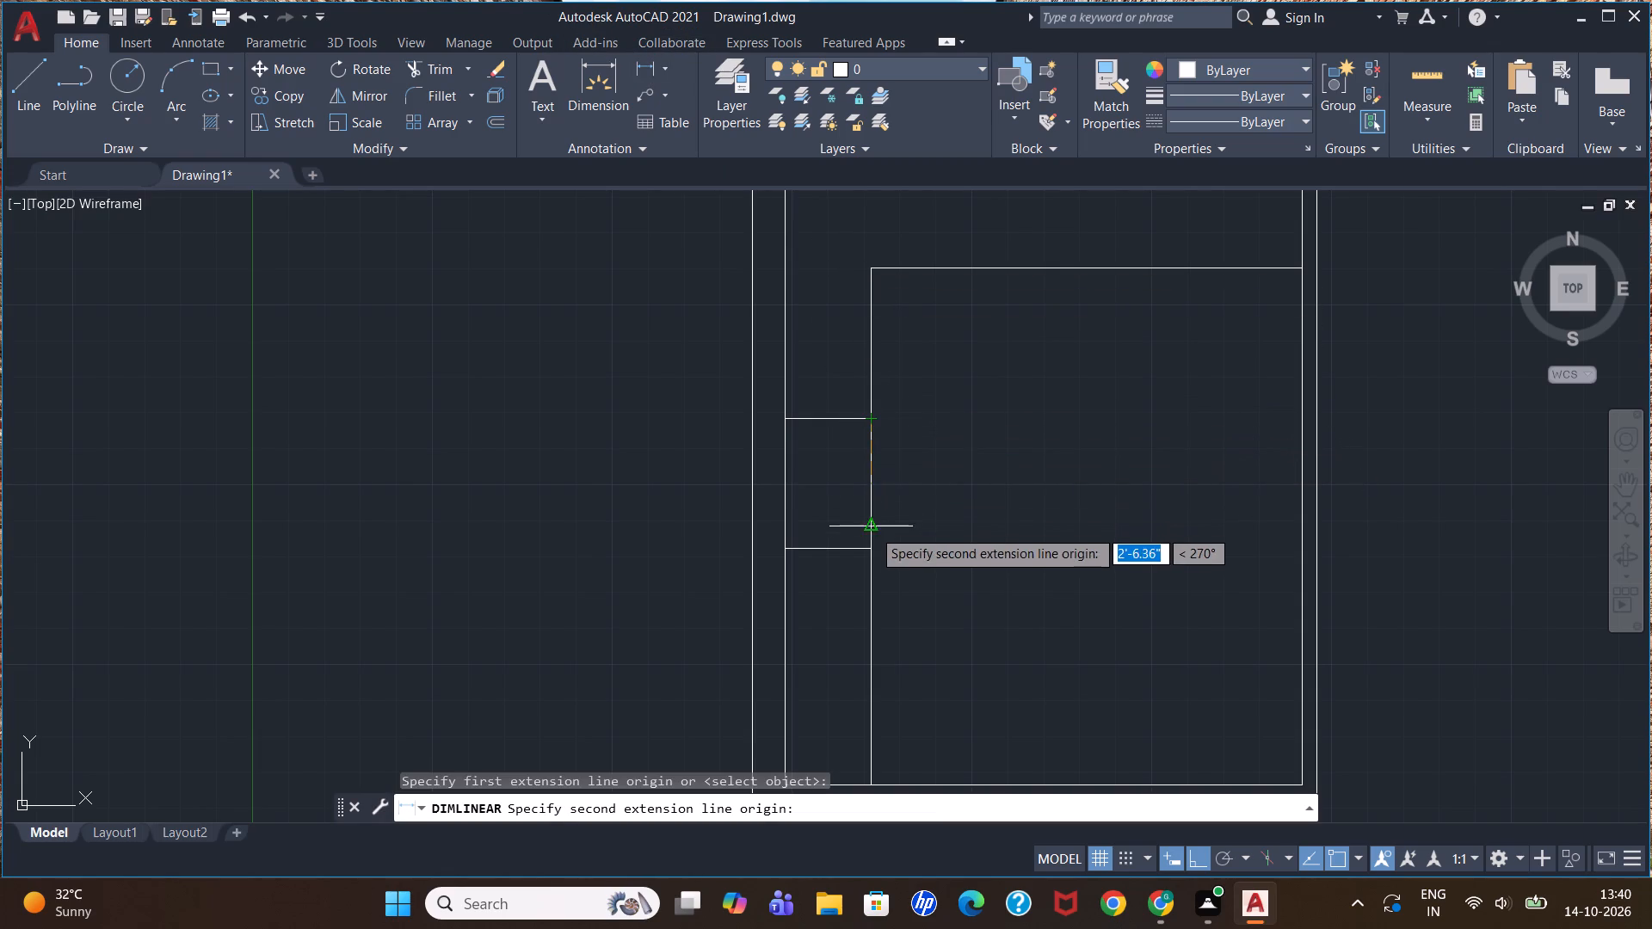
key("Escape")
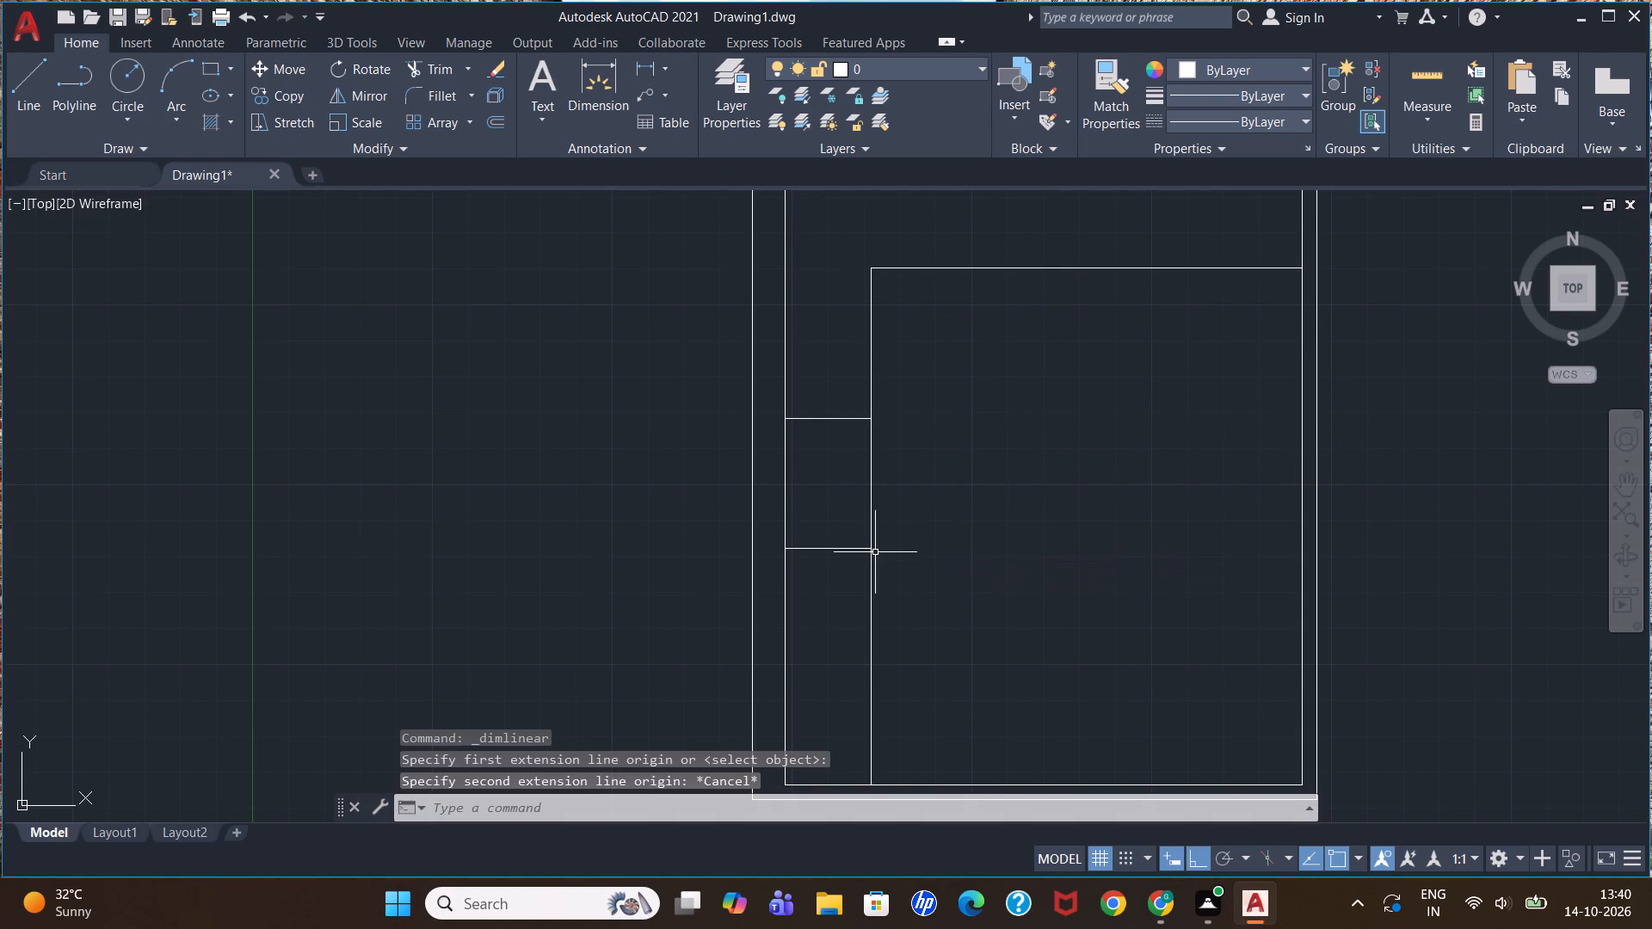
Draw a circle of about 7.2" radius in the lower part of the compartment between the two offset lines.
scroll(839, 500, "down", 2)
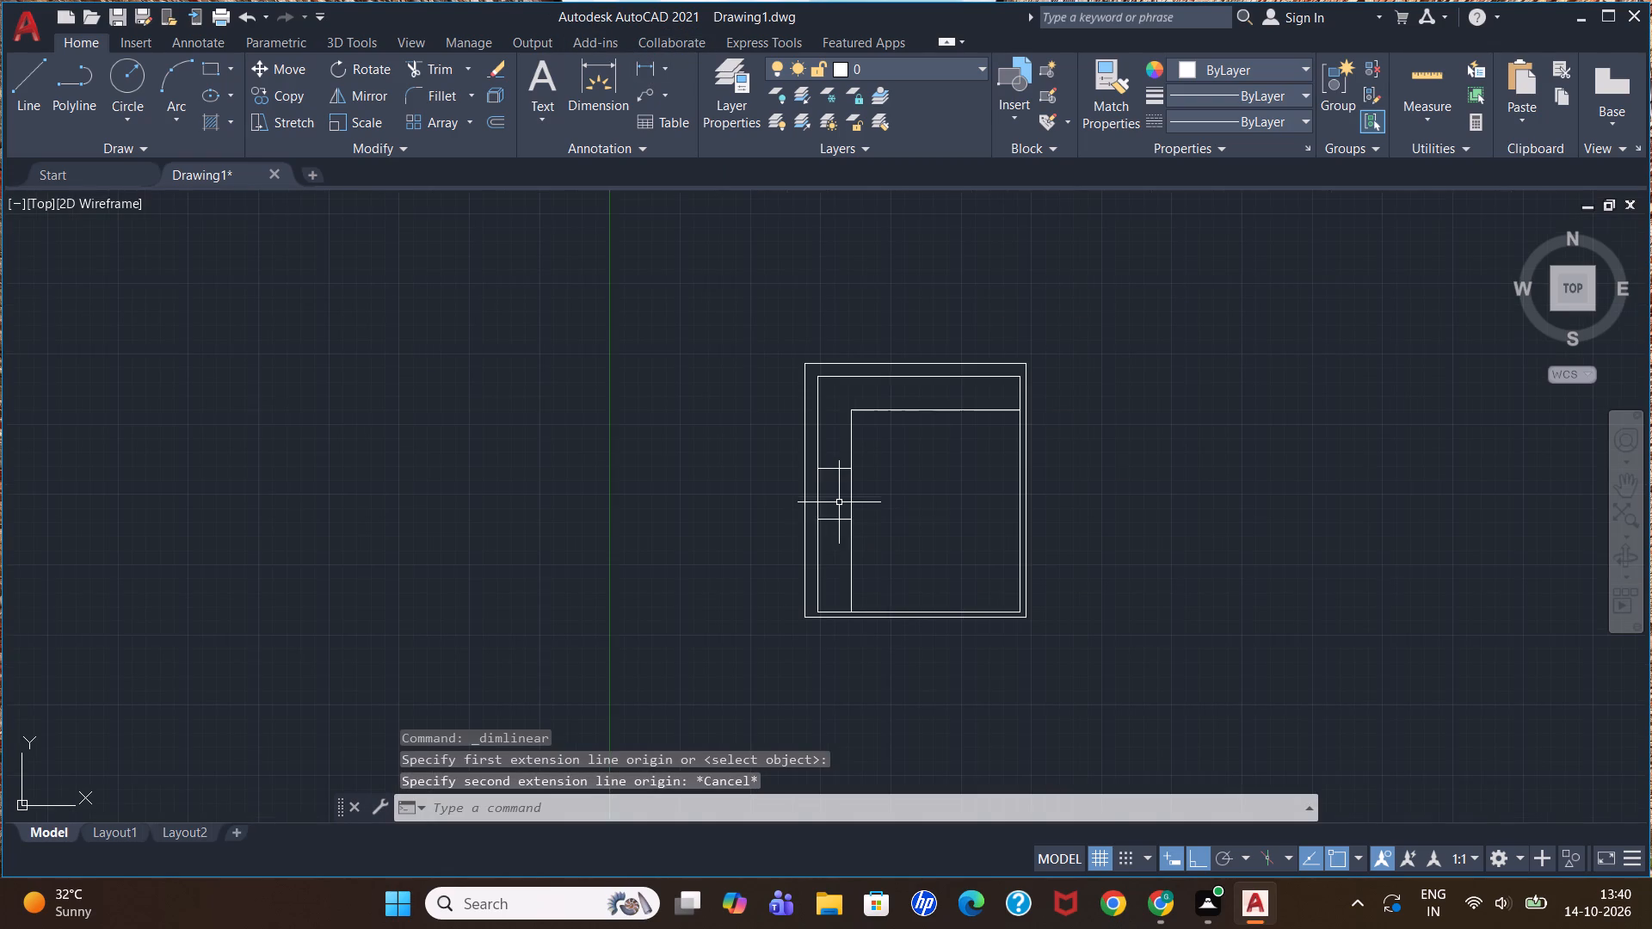
scroll(835, 589, "up", 2)
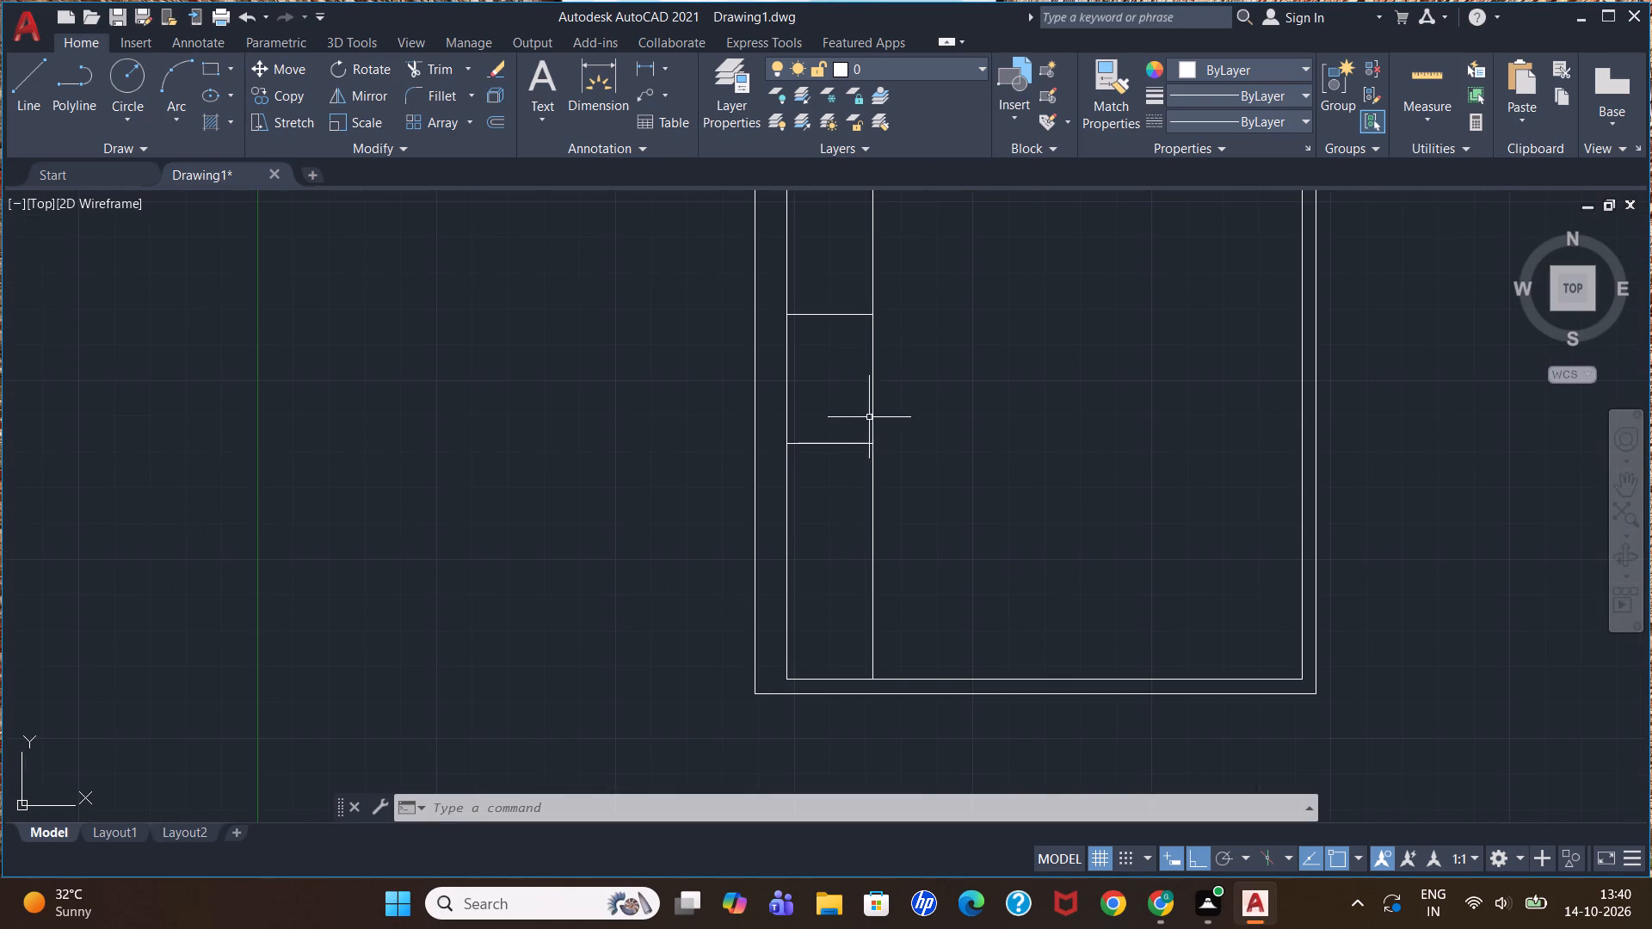
left_click(121, 87)
scroll(841, 407, "up", 1)
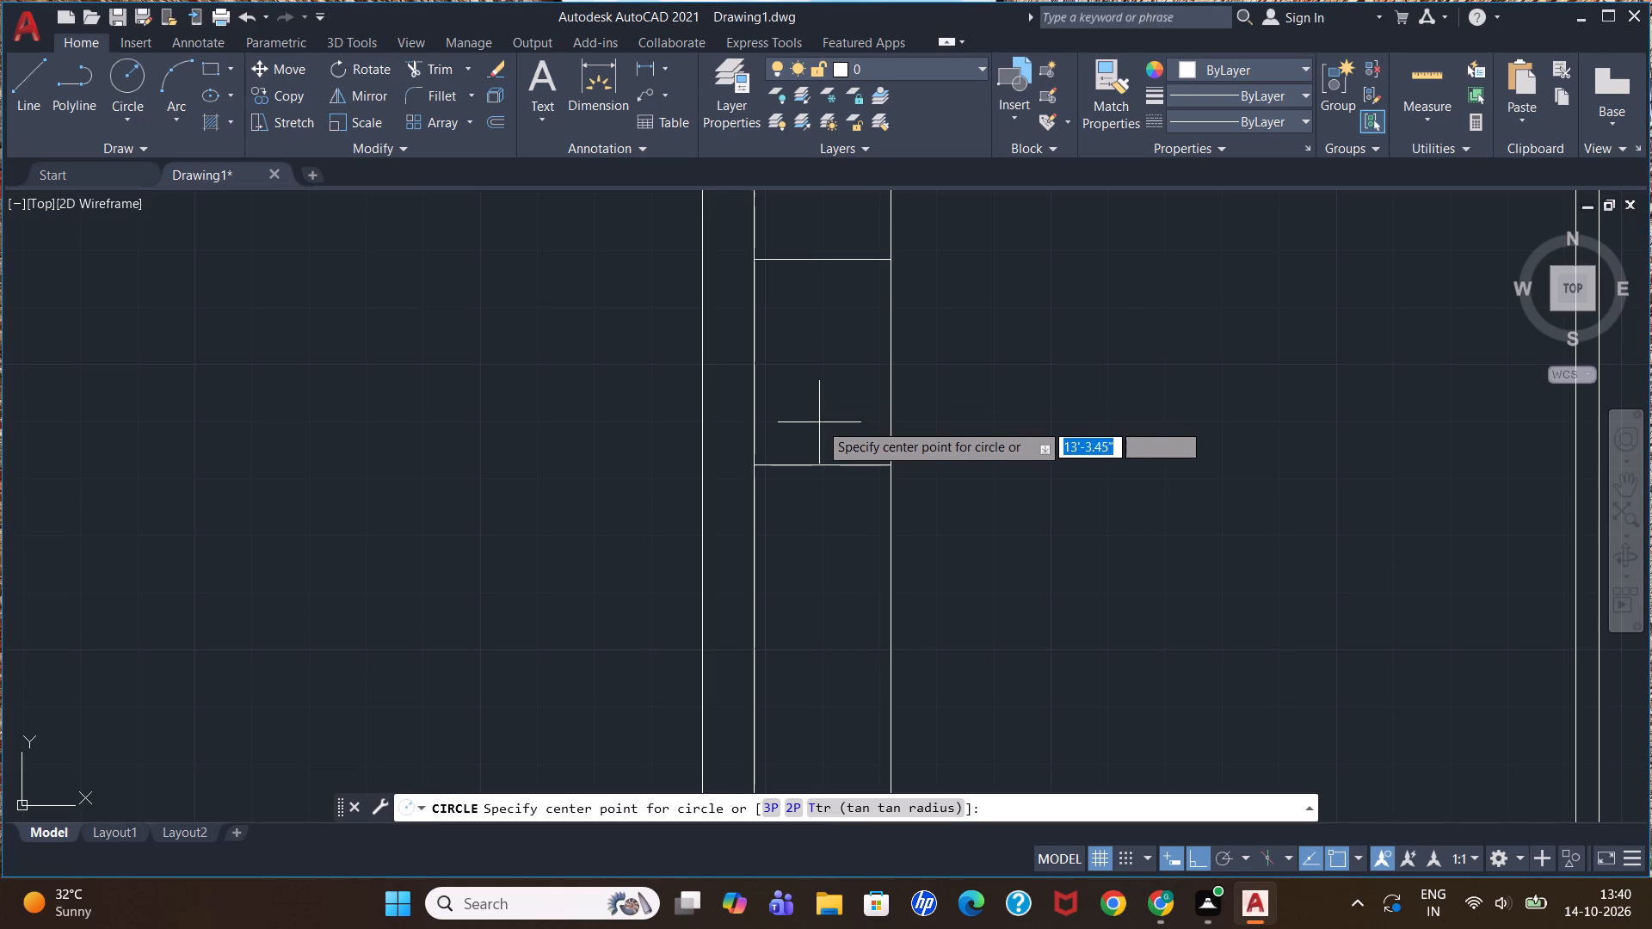
left_click(818, 403)
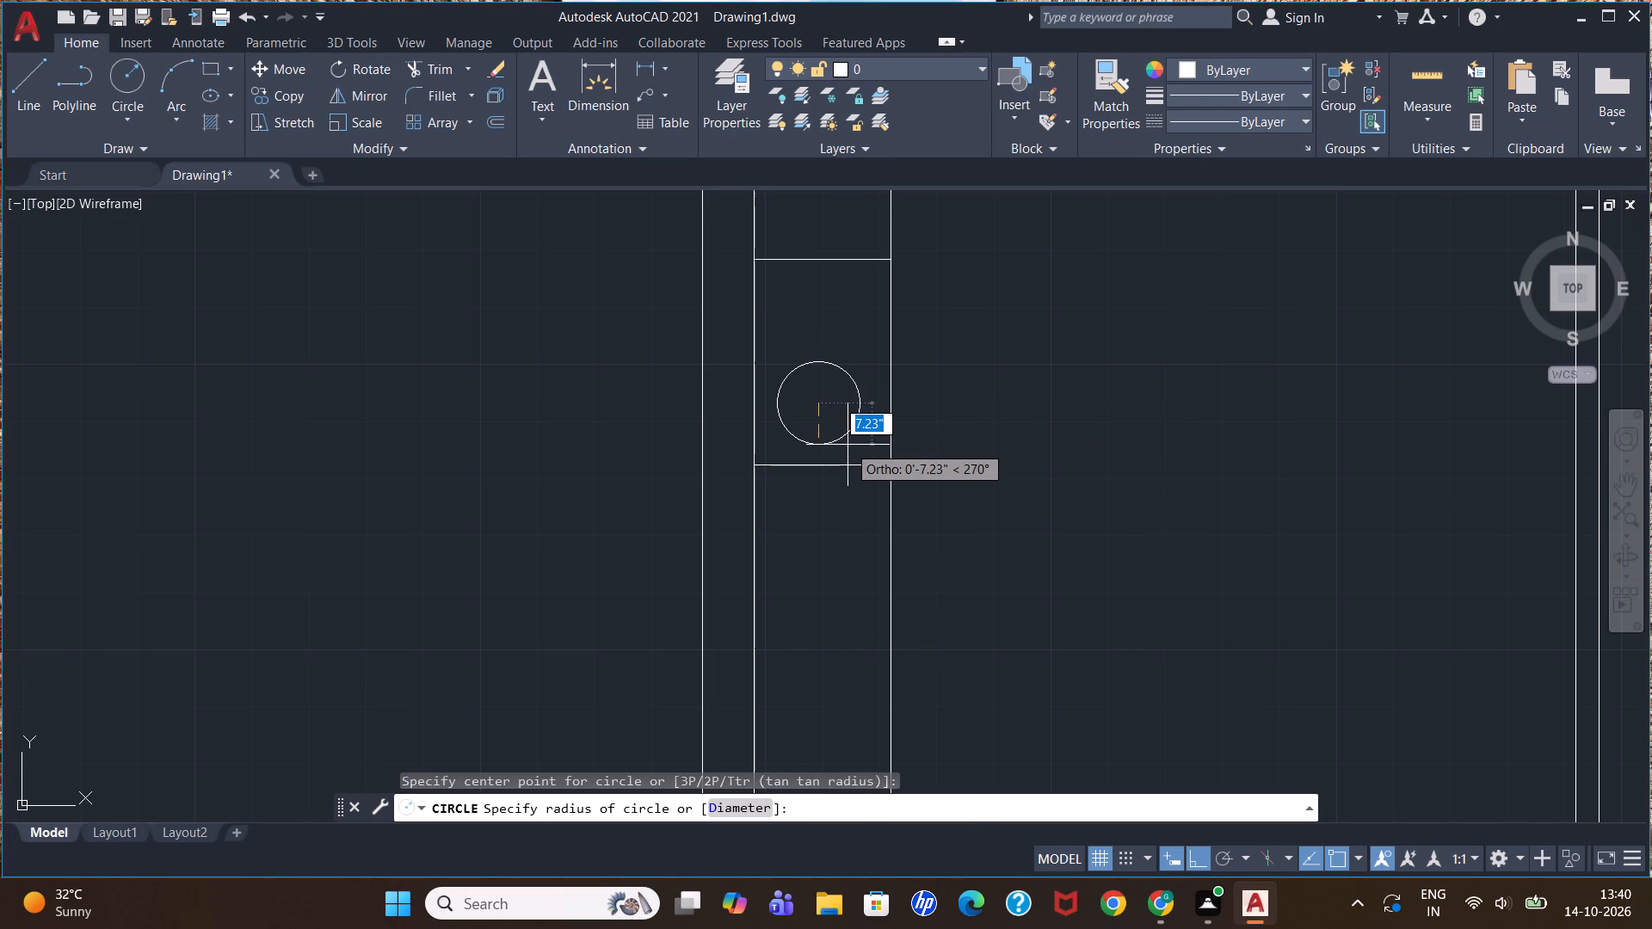
left_click(848, 445)
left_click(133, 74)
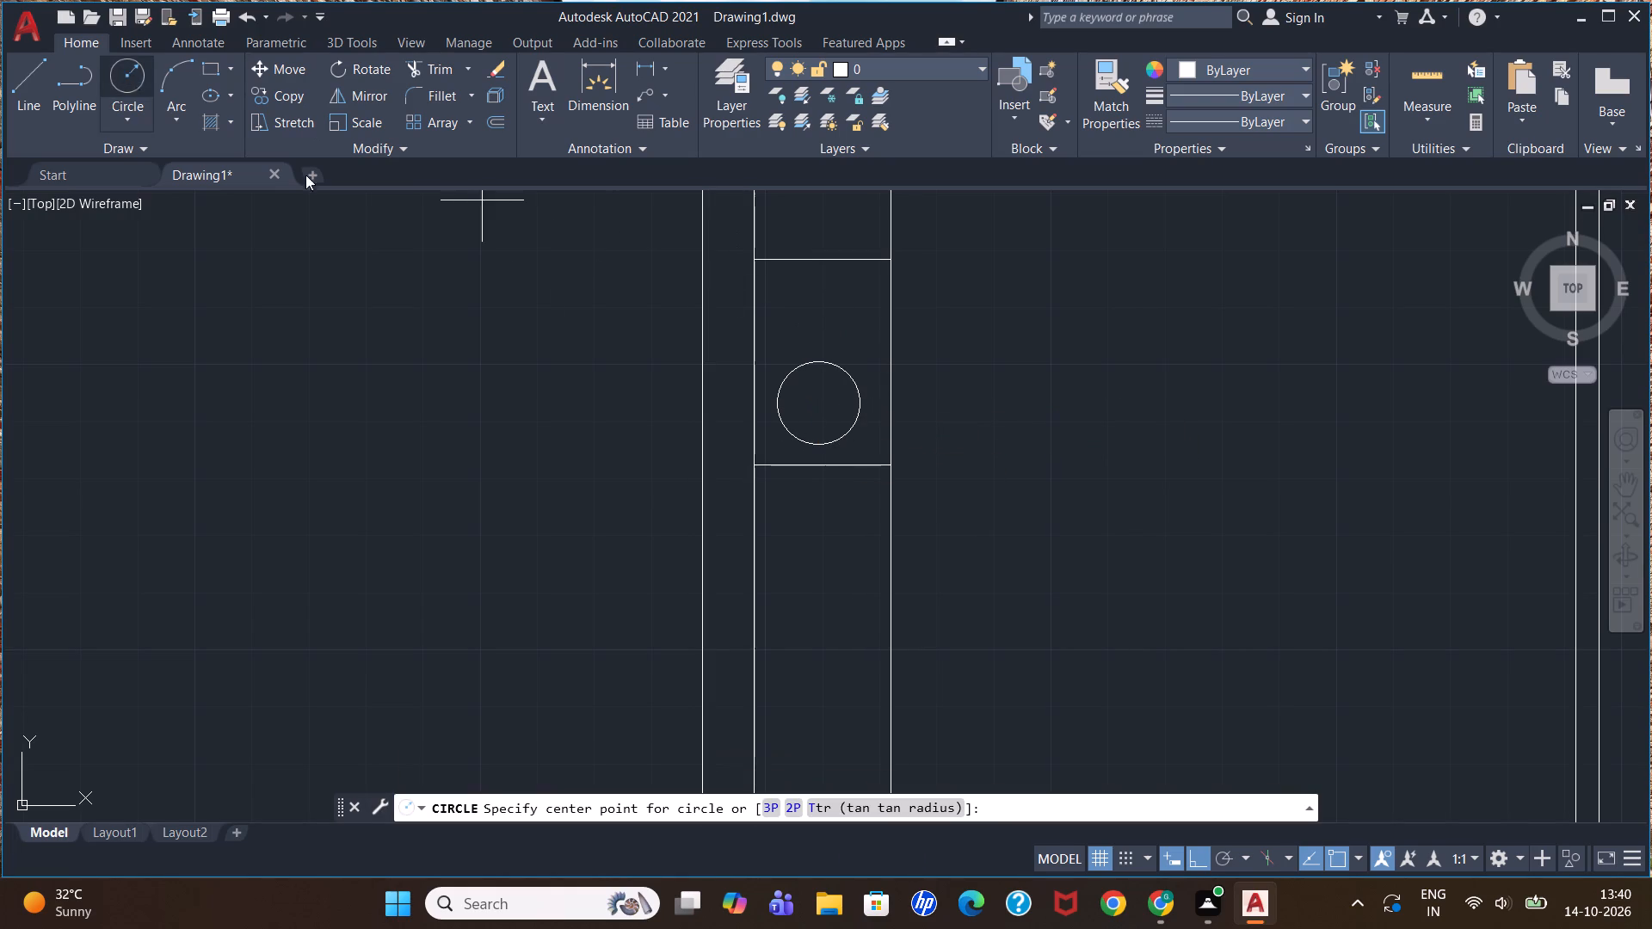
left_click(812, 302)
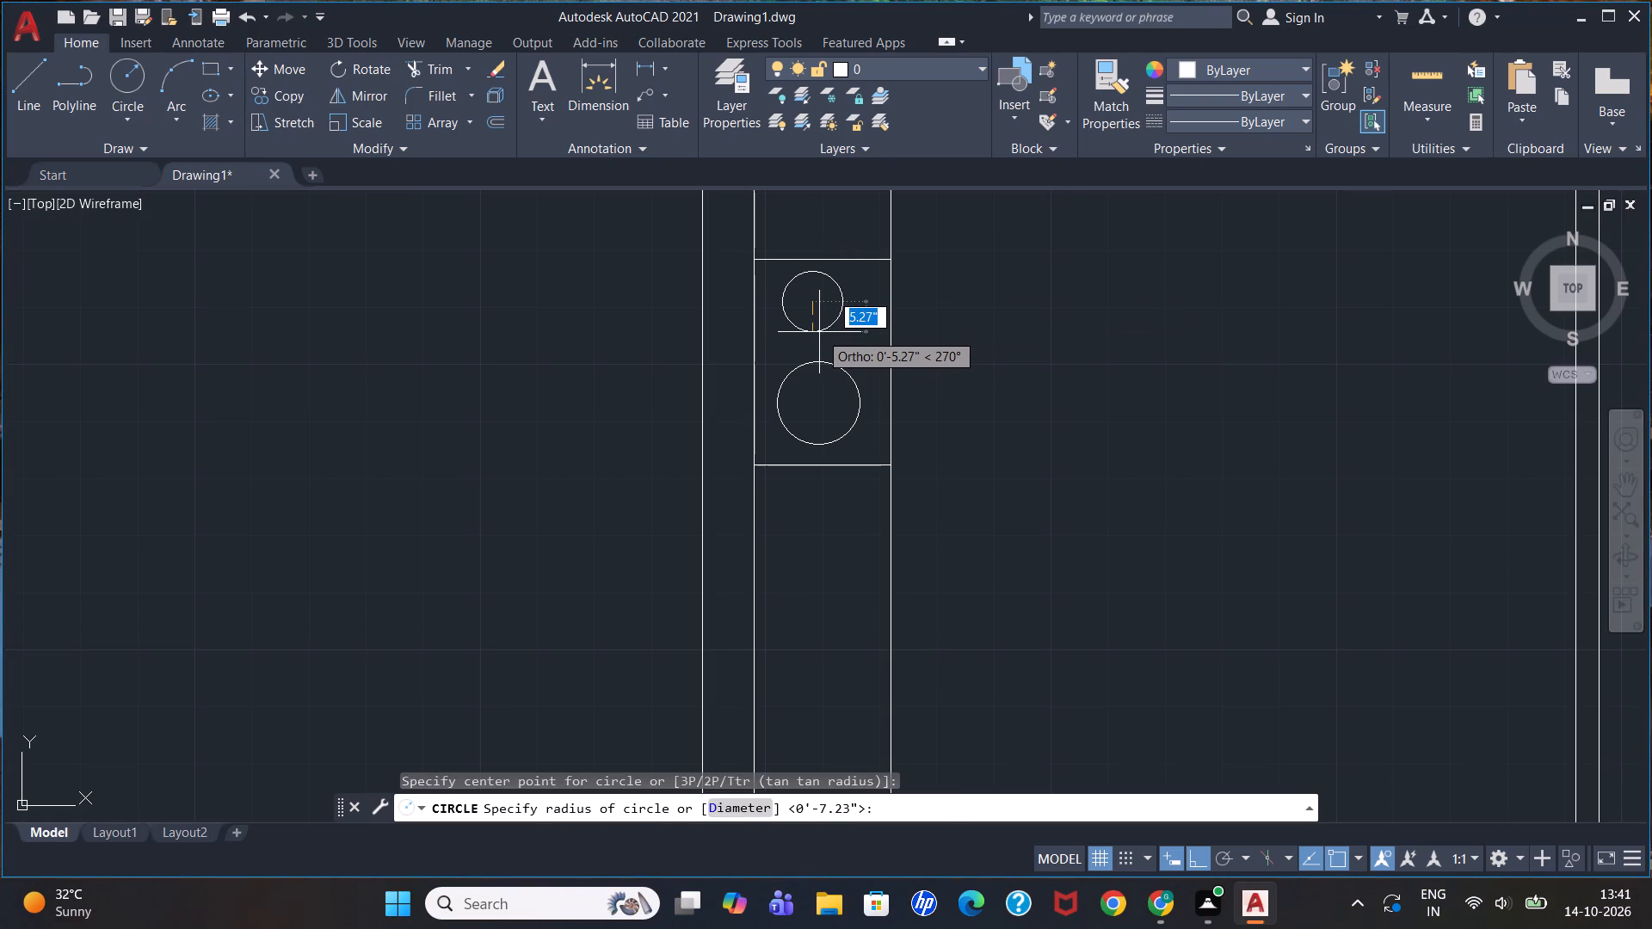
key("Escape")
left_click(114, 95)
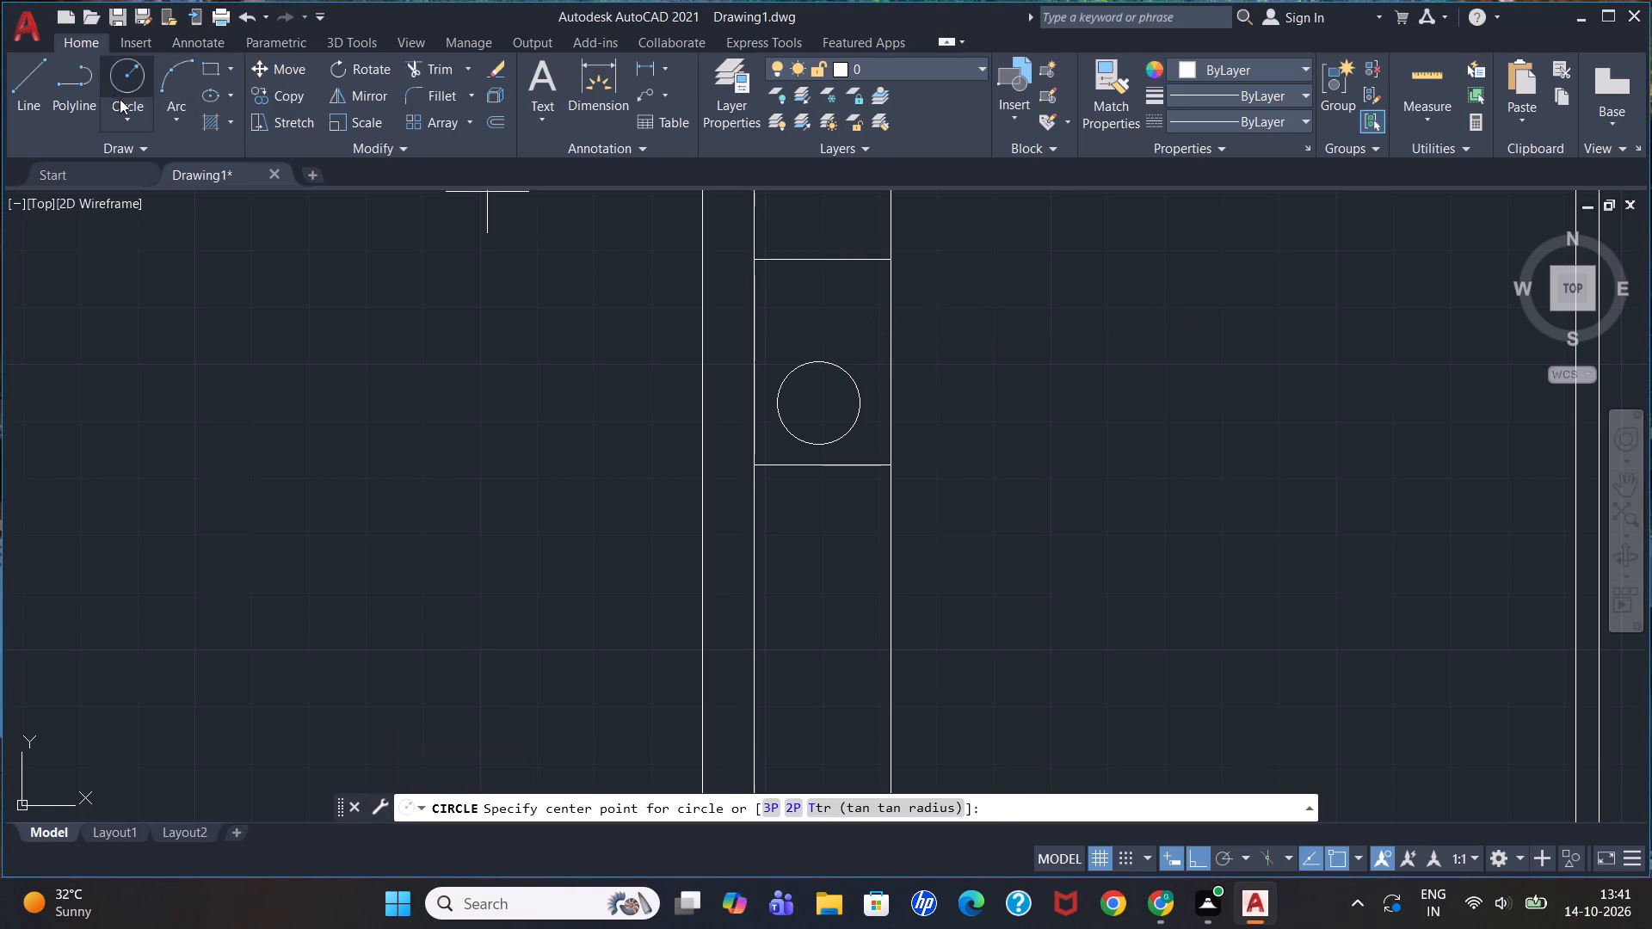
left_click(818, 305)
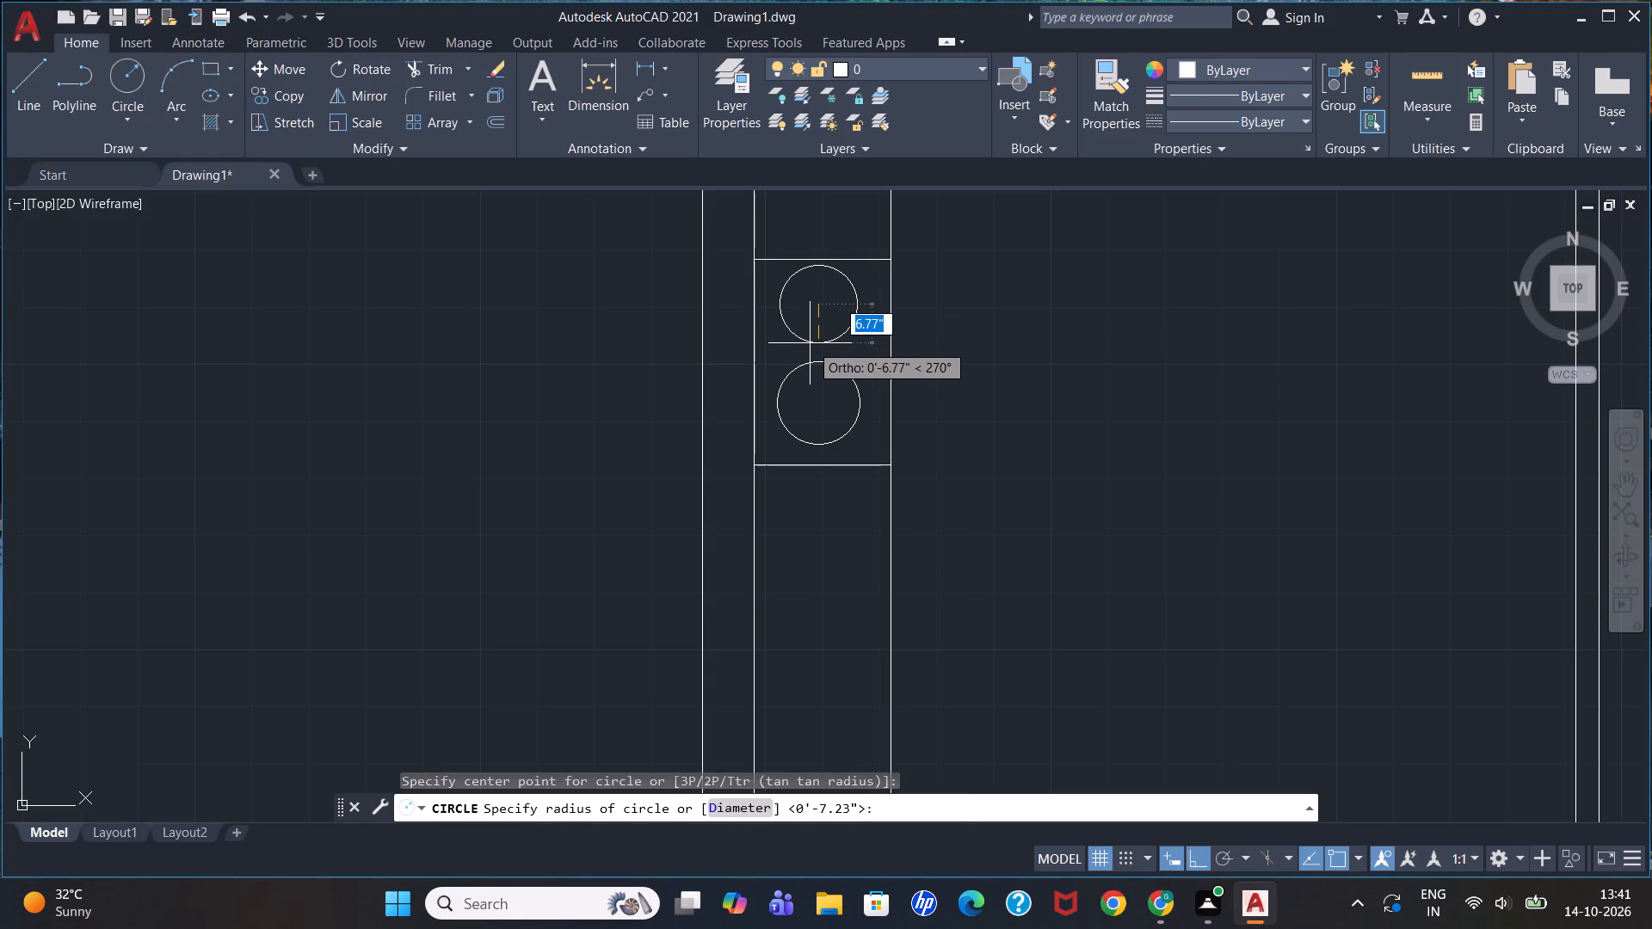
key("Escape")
Draw a circle of about 6.9" radius directly above the existing circle in the compartment, vertically aligned with its centre.
key("c")
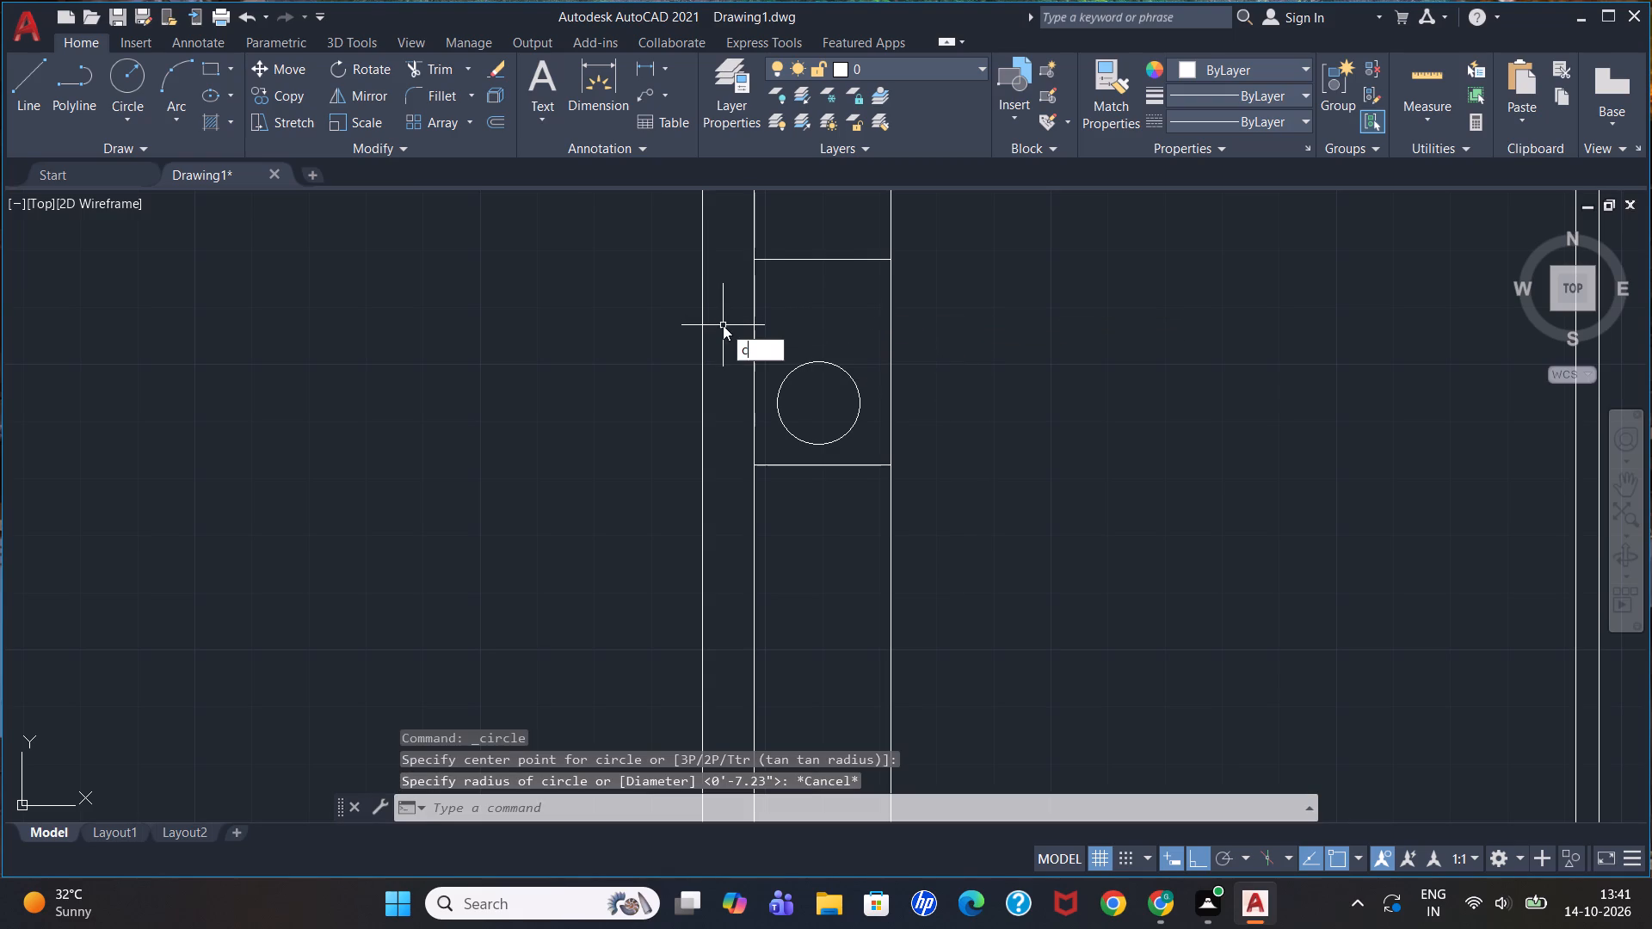
key("Return")
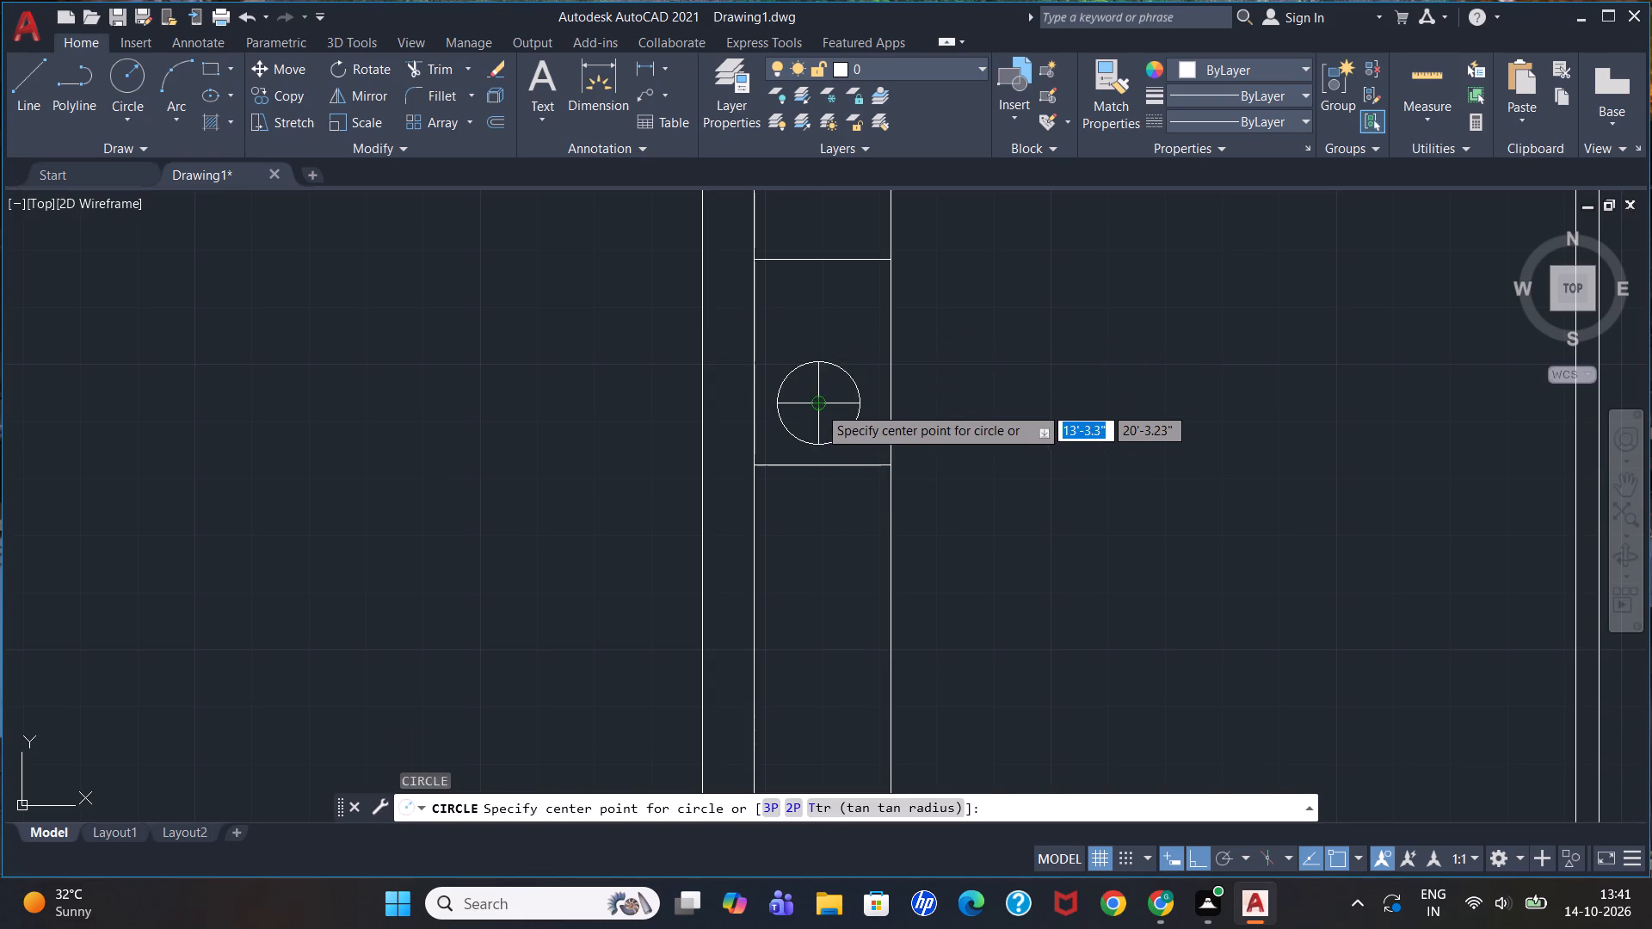
left_click(818, 316)
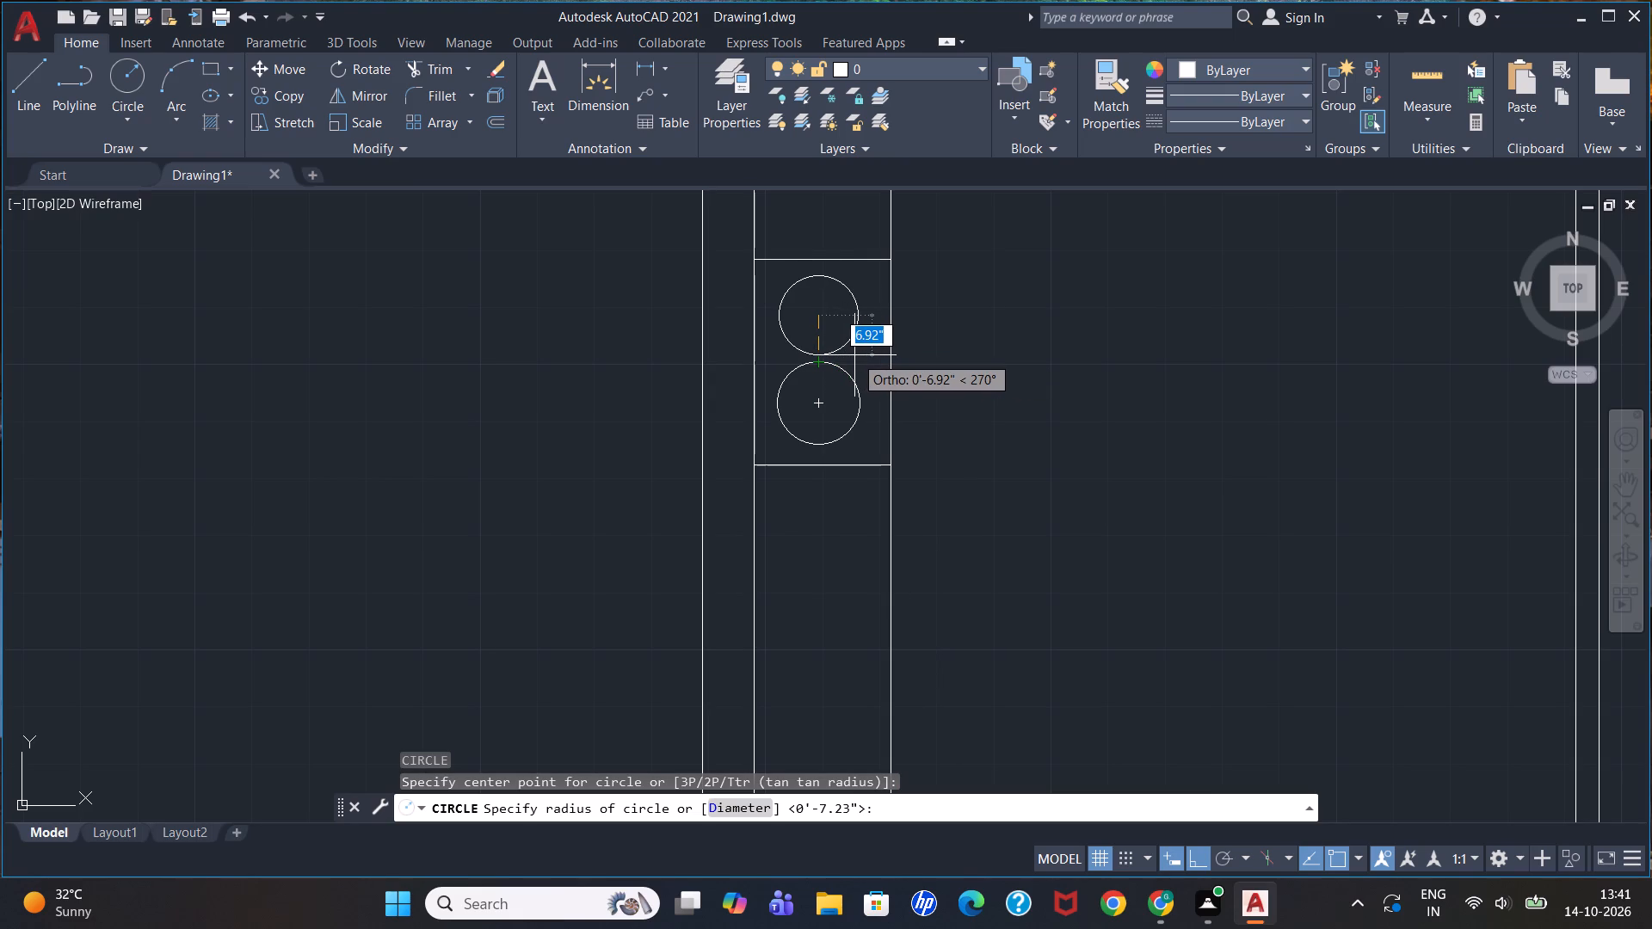
left_click(854, 355)
Draw a horizontal and a vertical diameter line across the lower circle, between its opposite quadrant points.
scroll(915, 600, "down", 2)
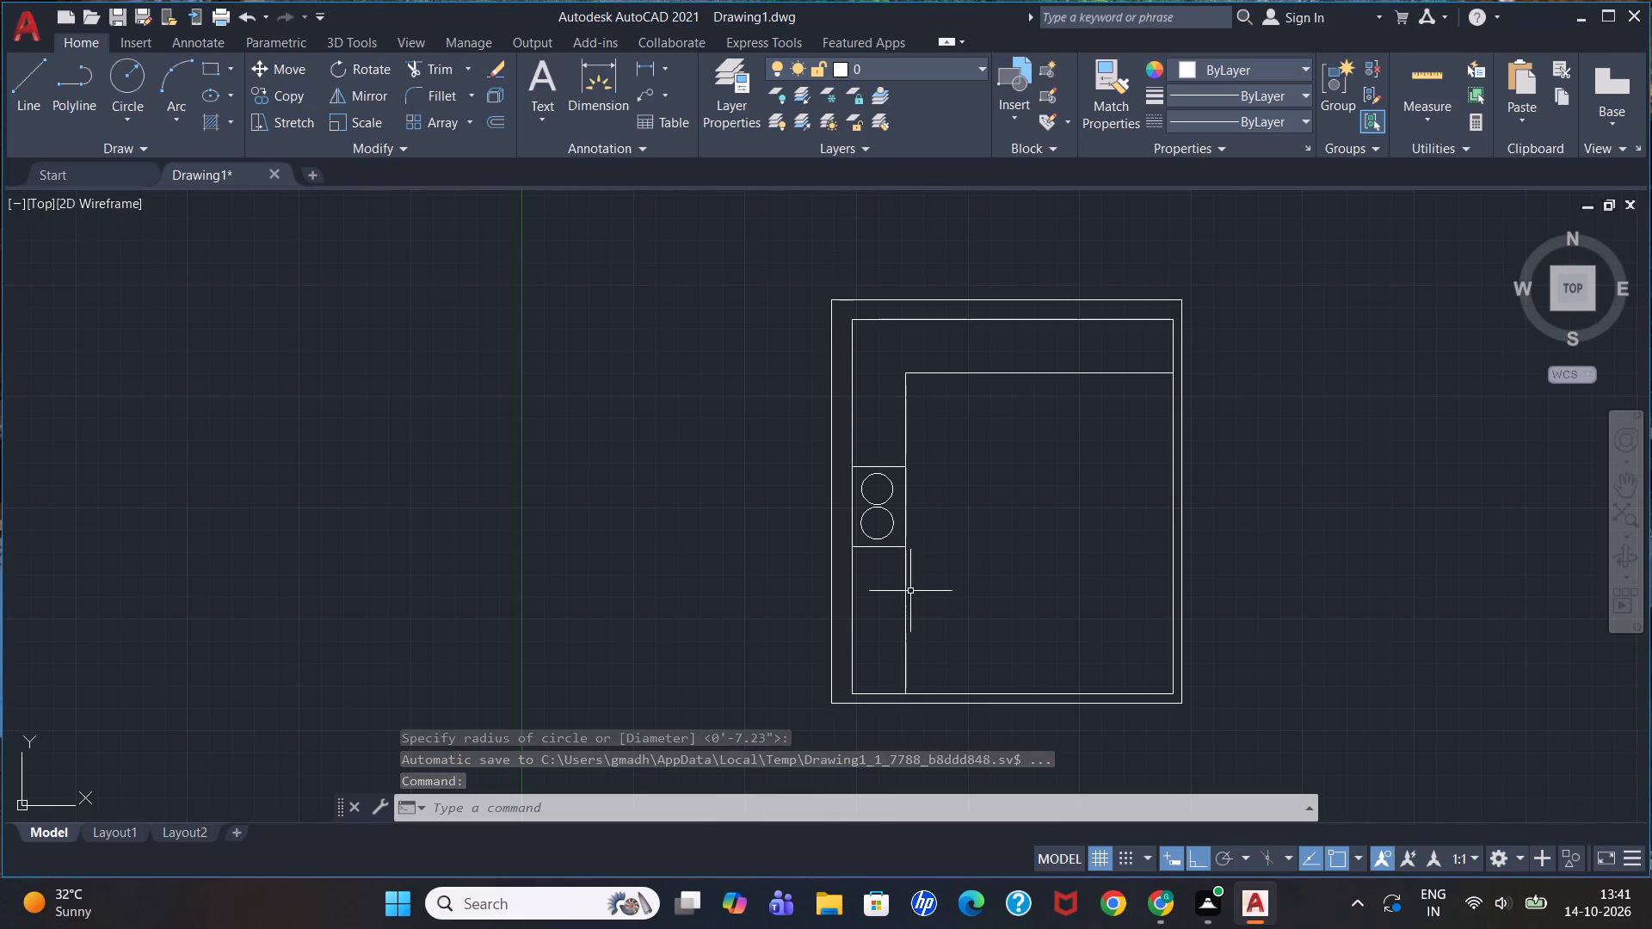
scroll(909, 589, "up", 1)
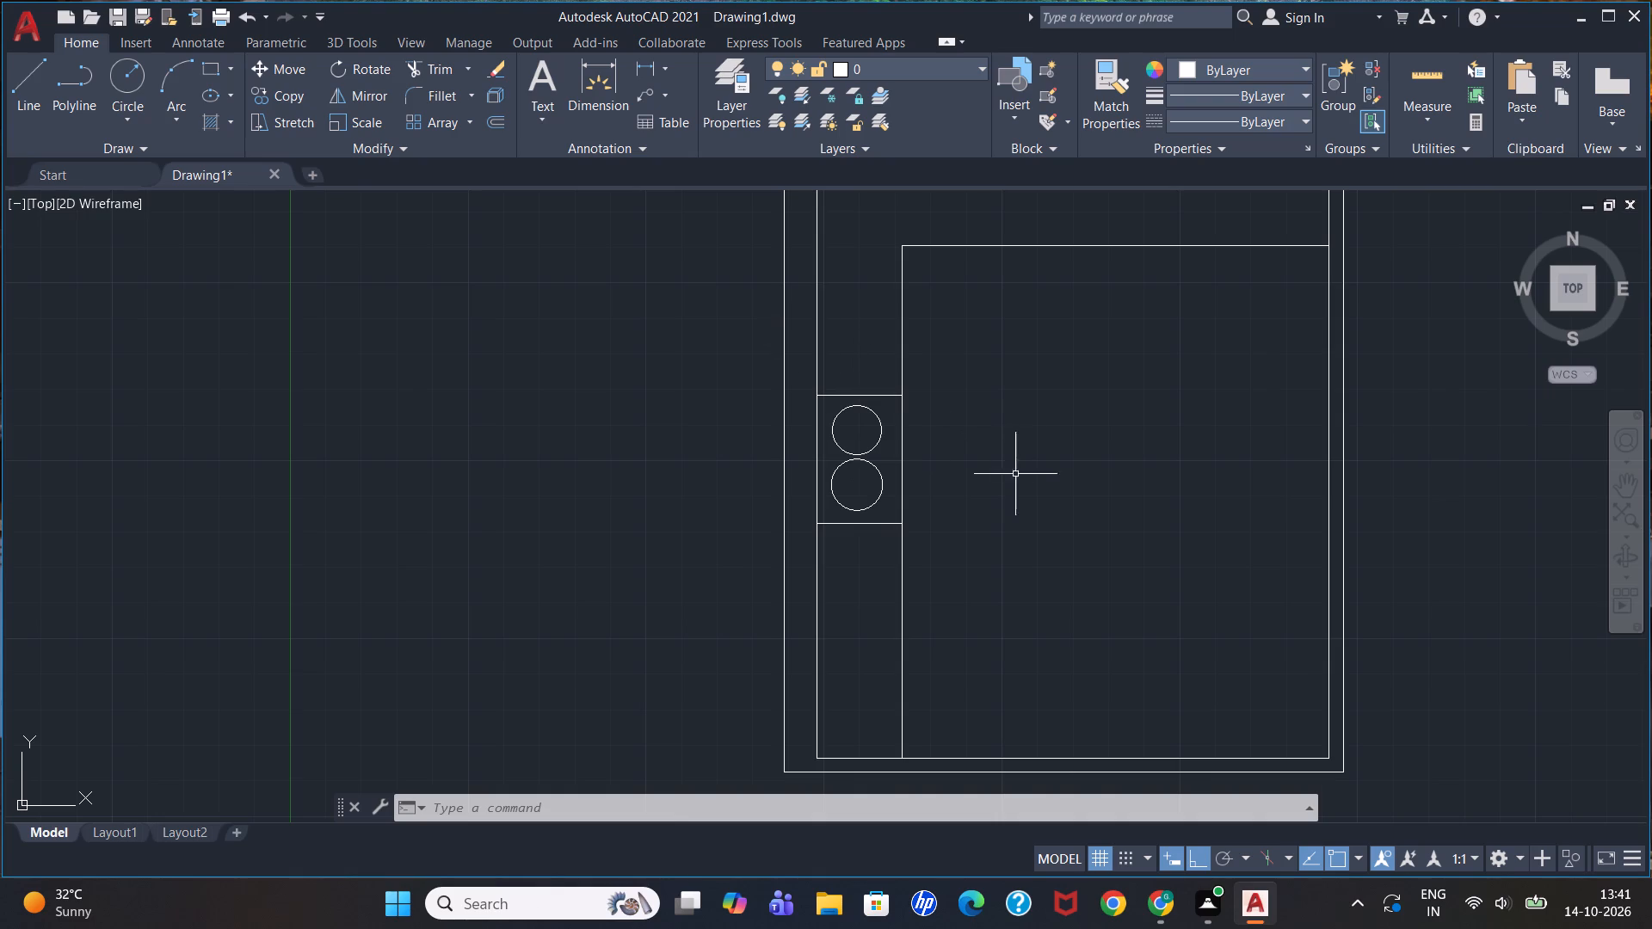
scroll(953, 494, "down", 1)
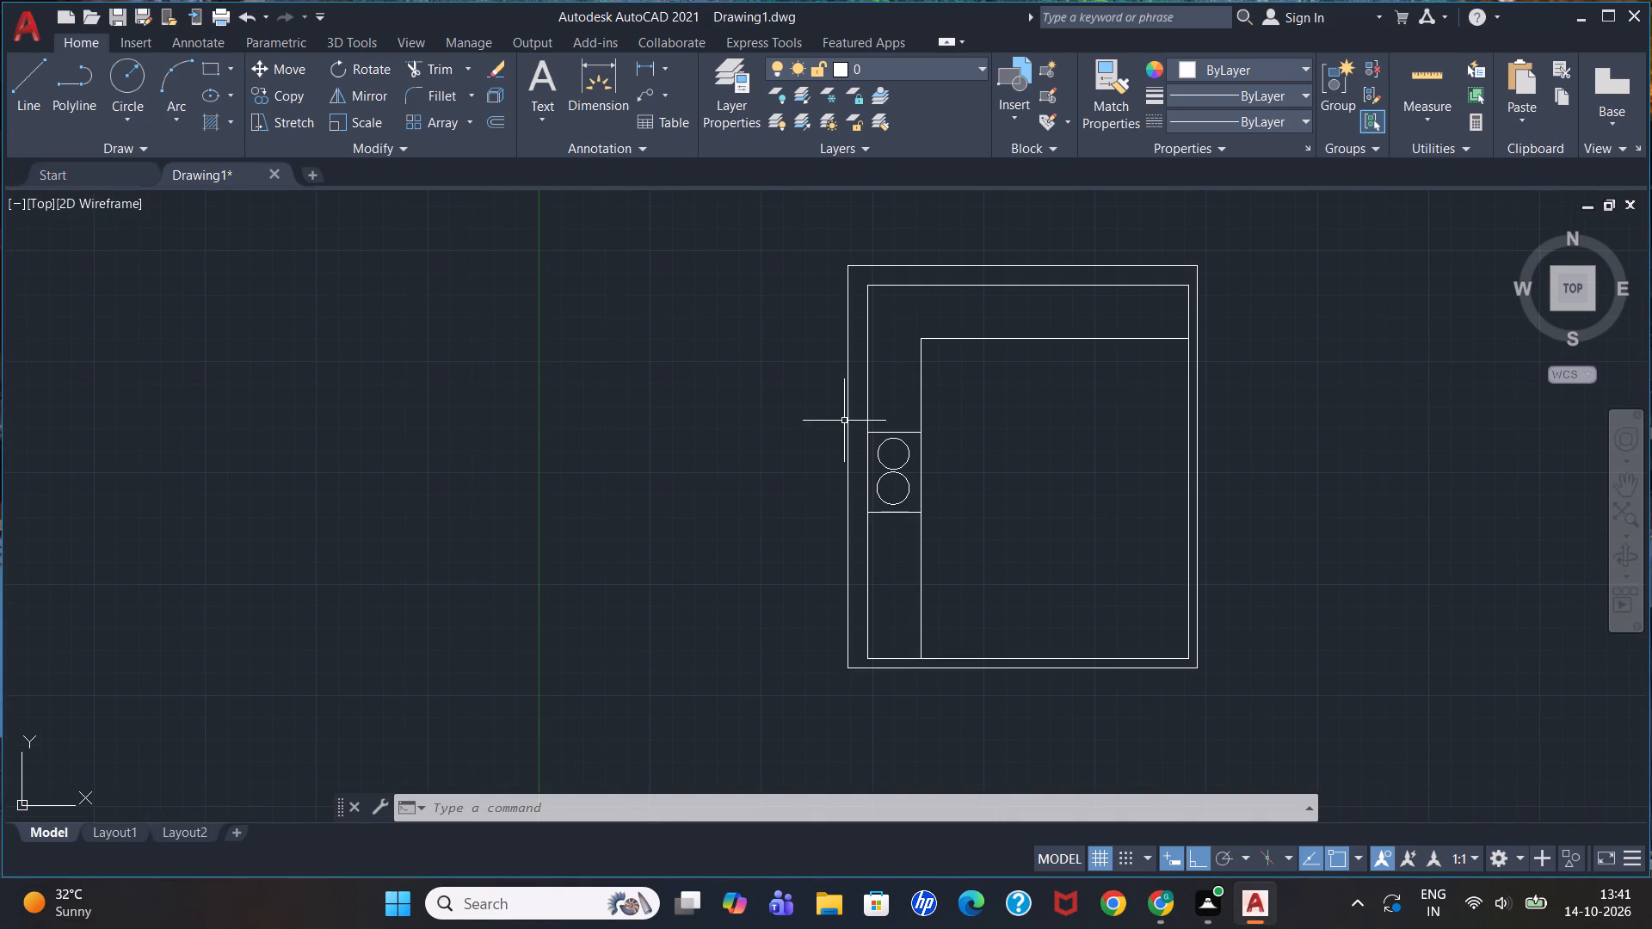
left_click(18, 87)
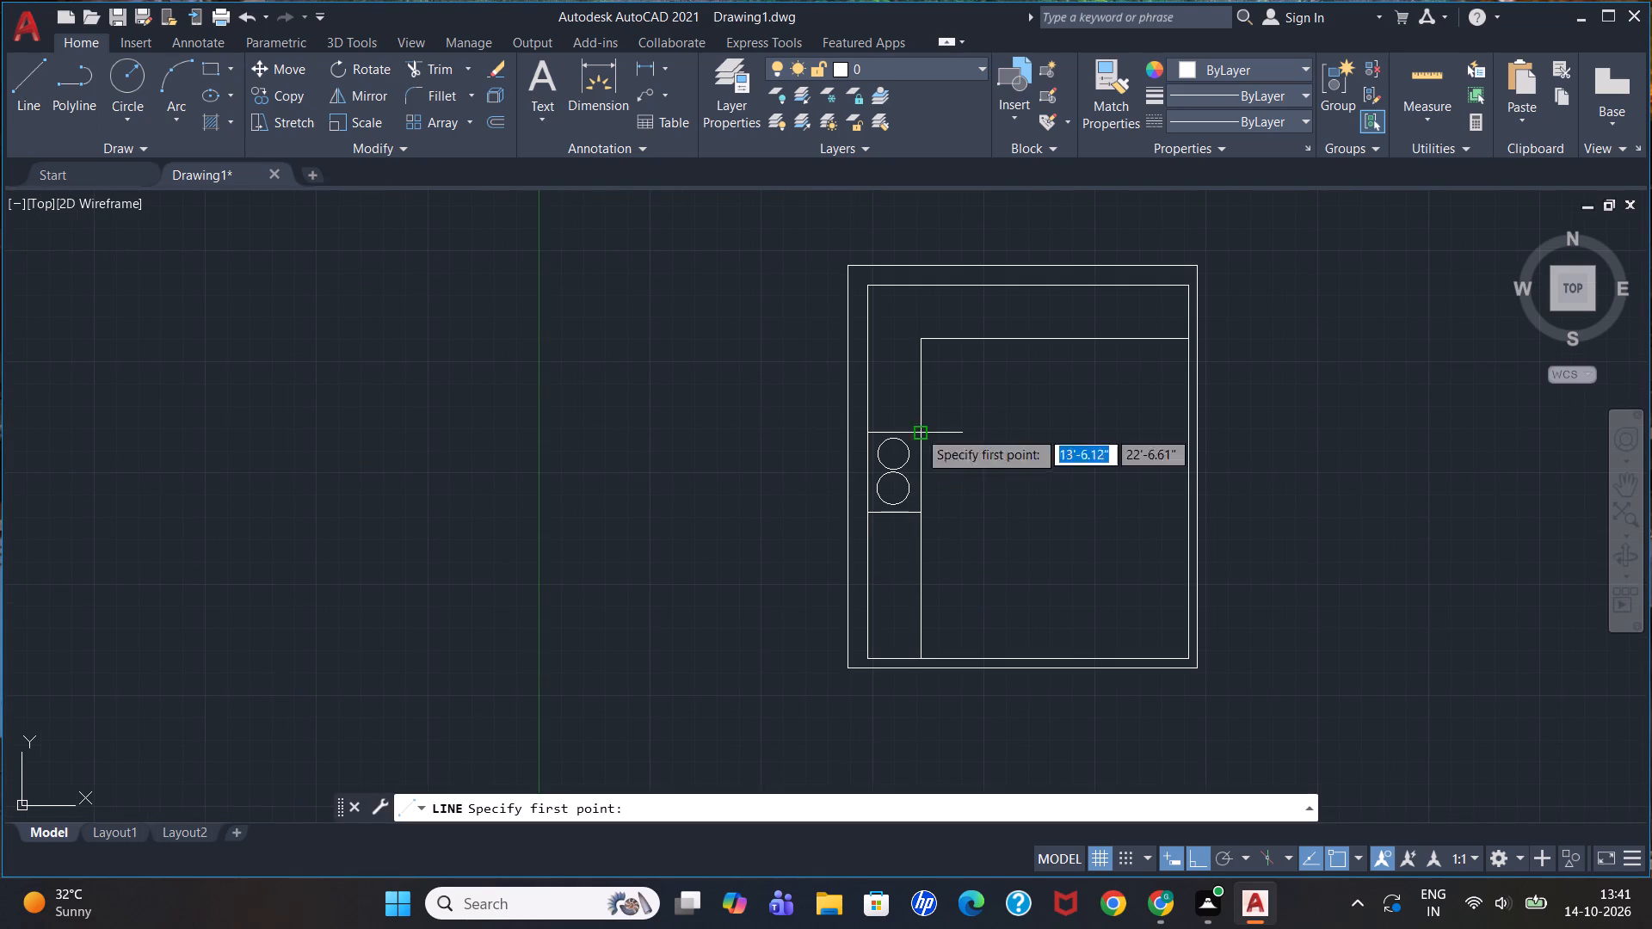
scroll(897, 477, "up", 1)
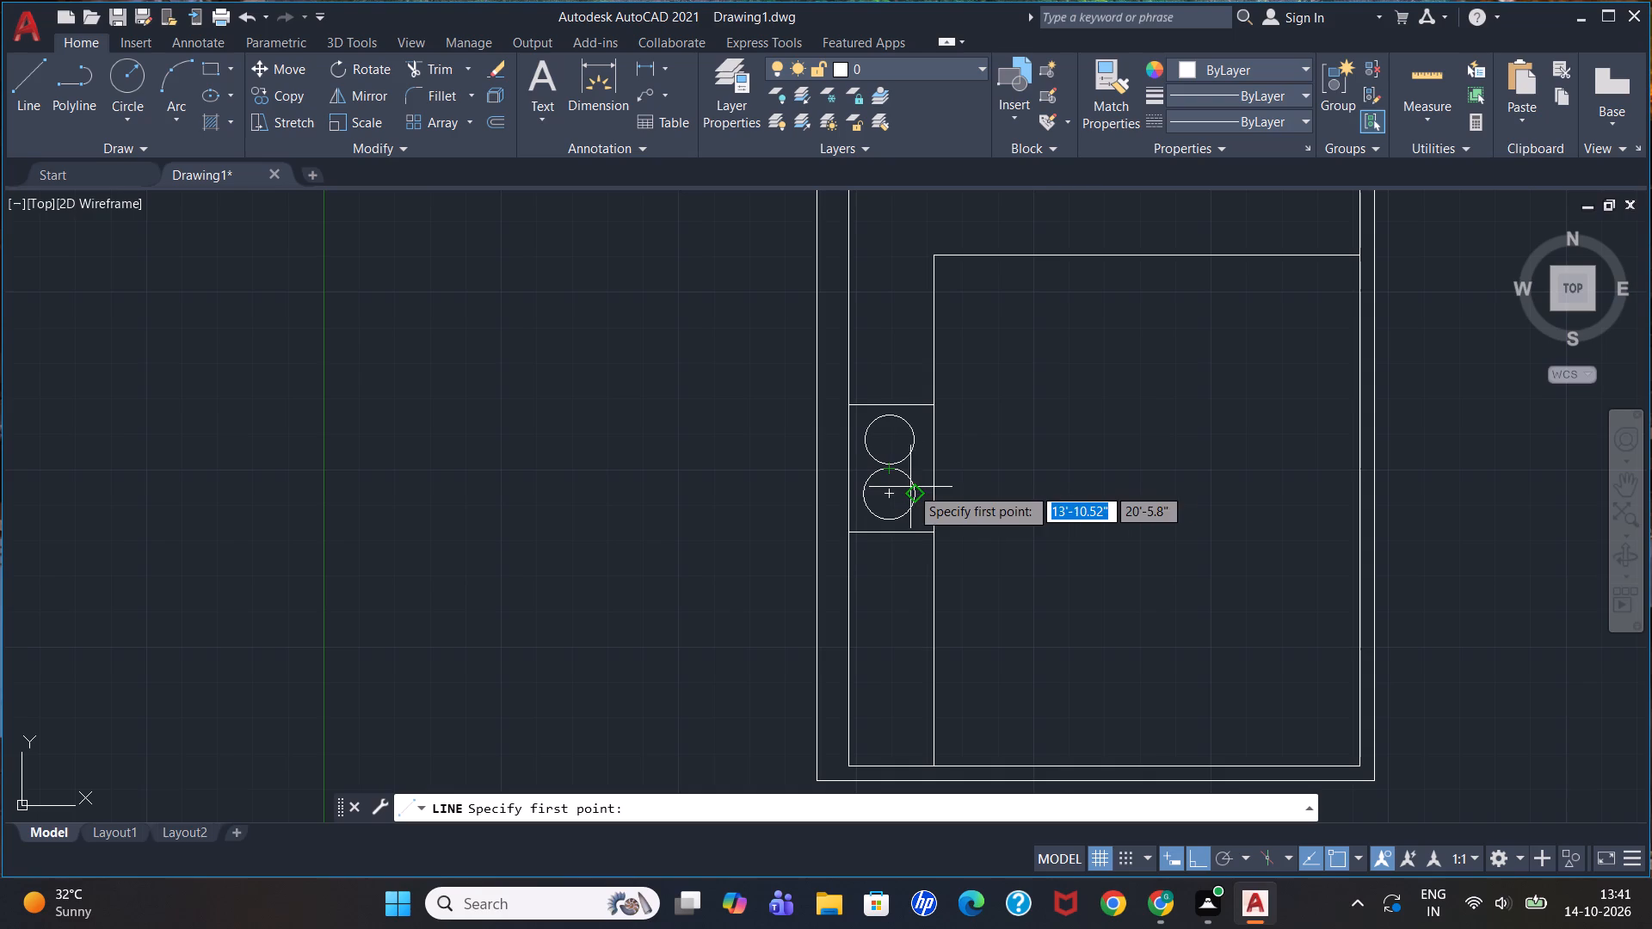
left_click(866, 491)
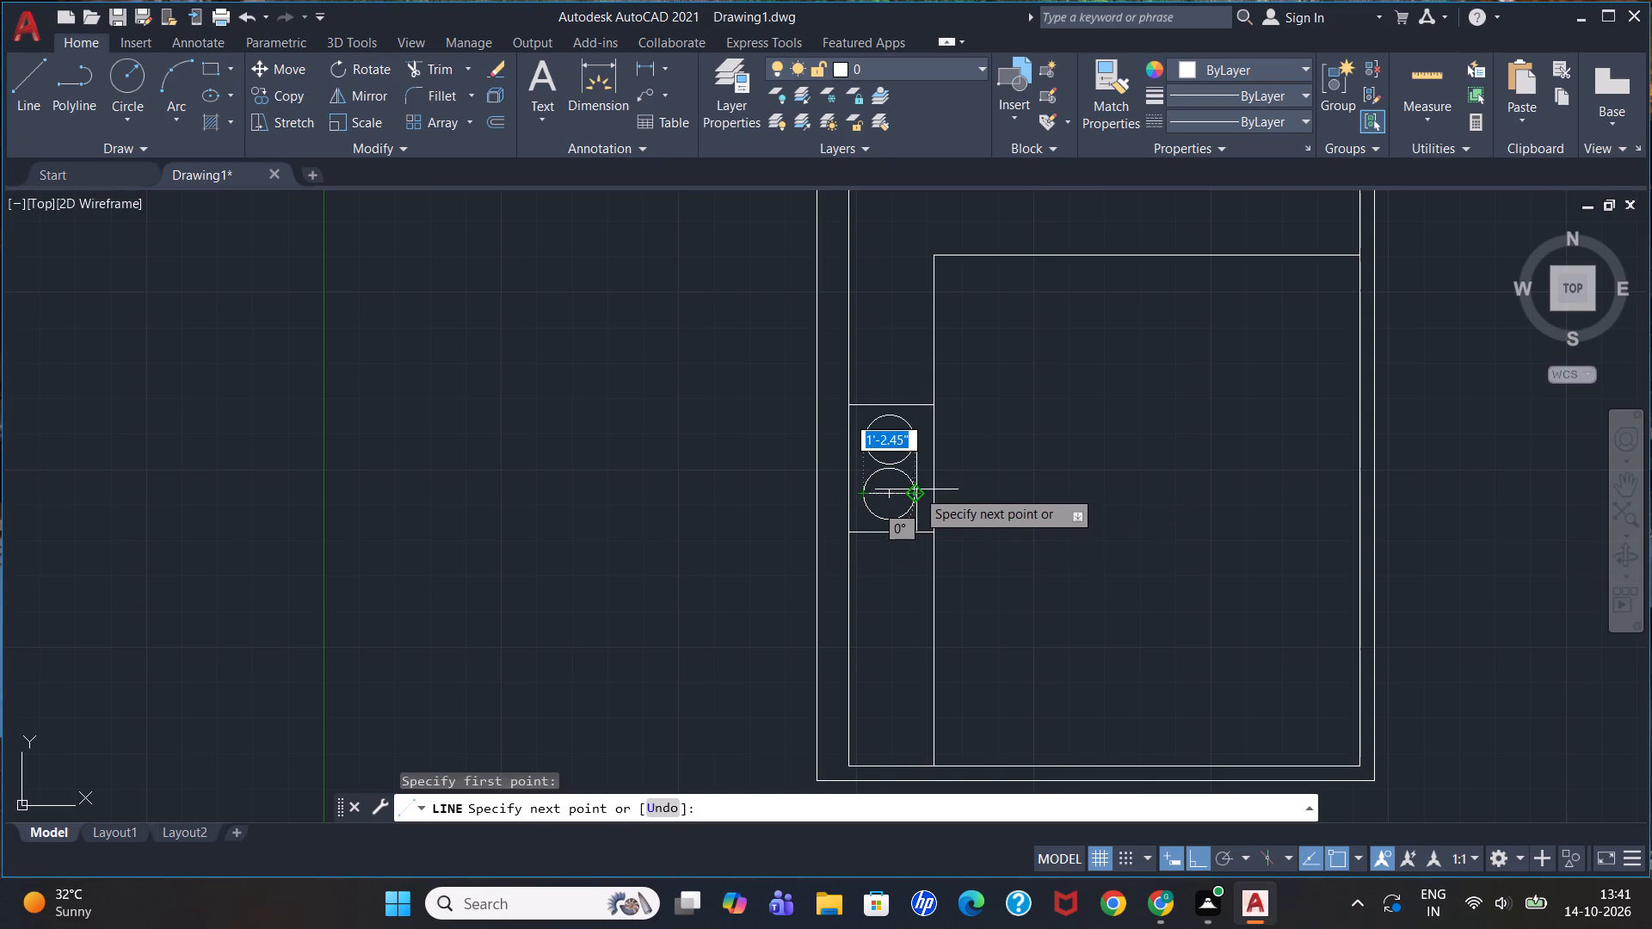
left_click(916, 489)
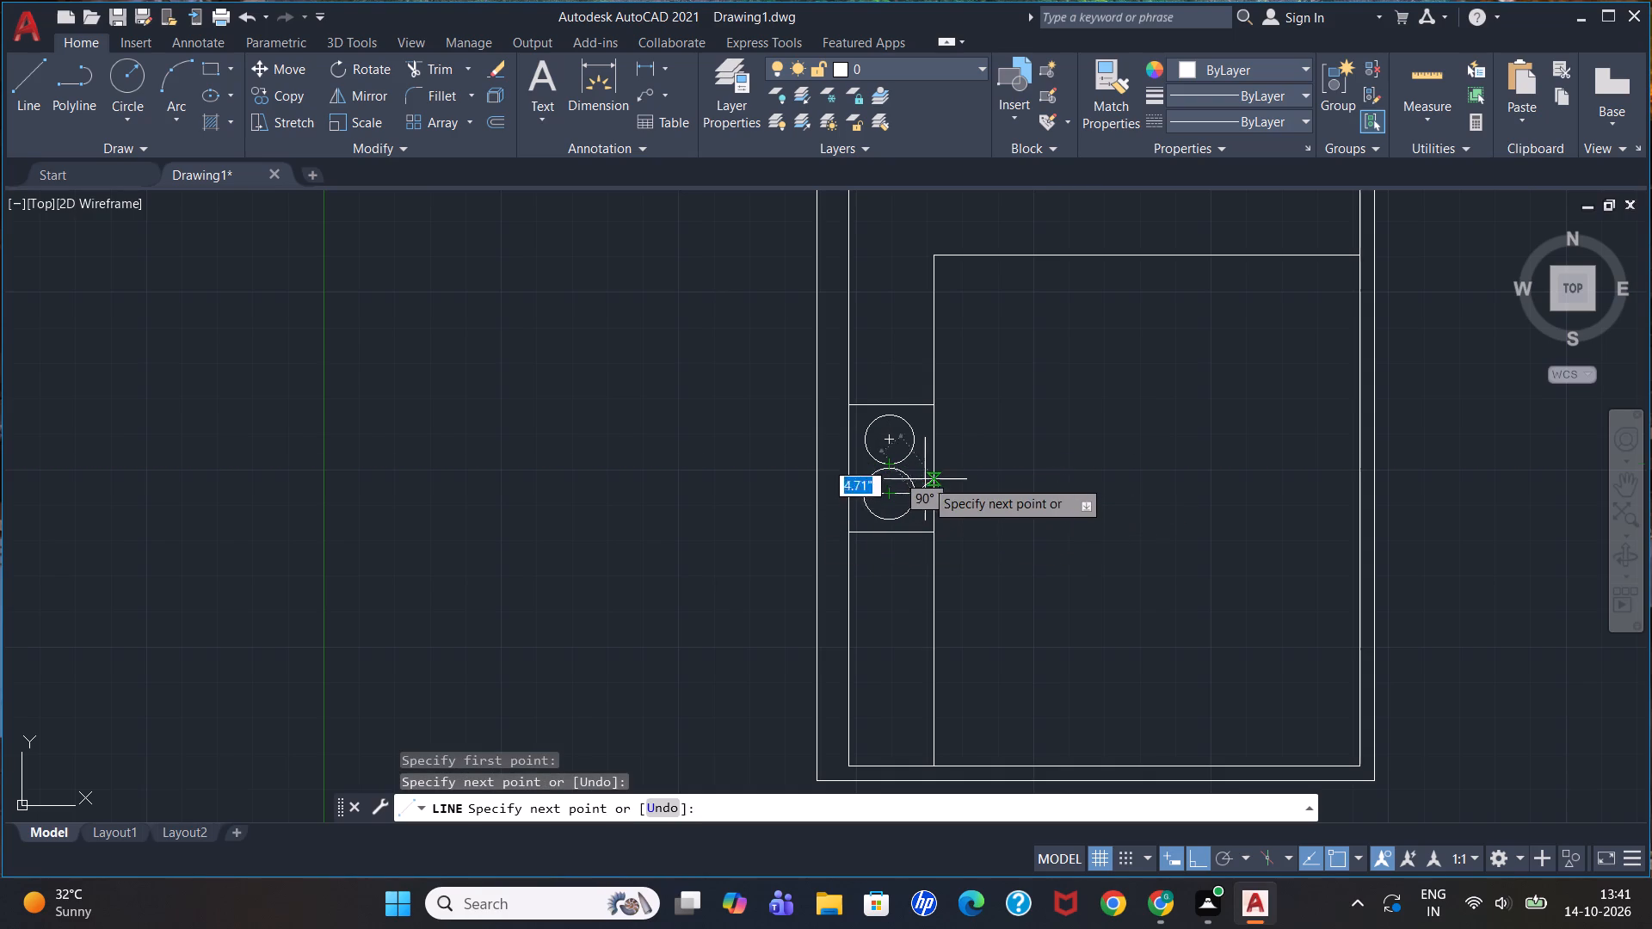
key("Escape")
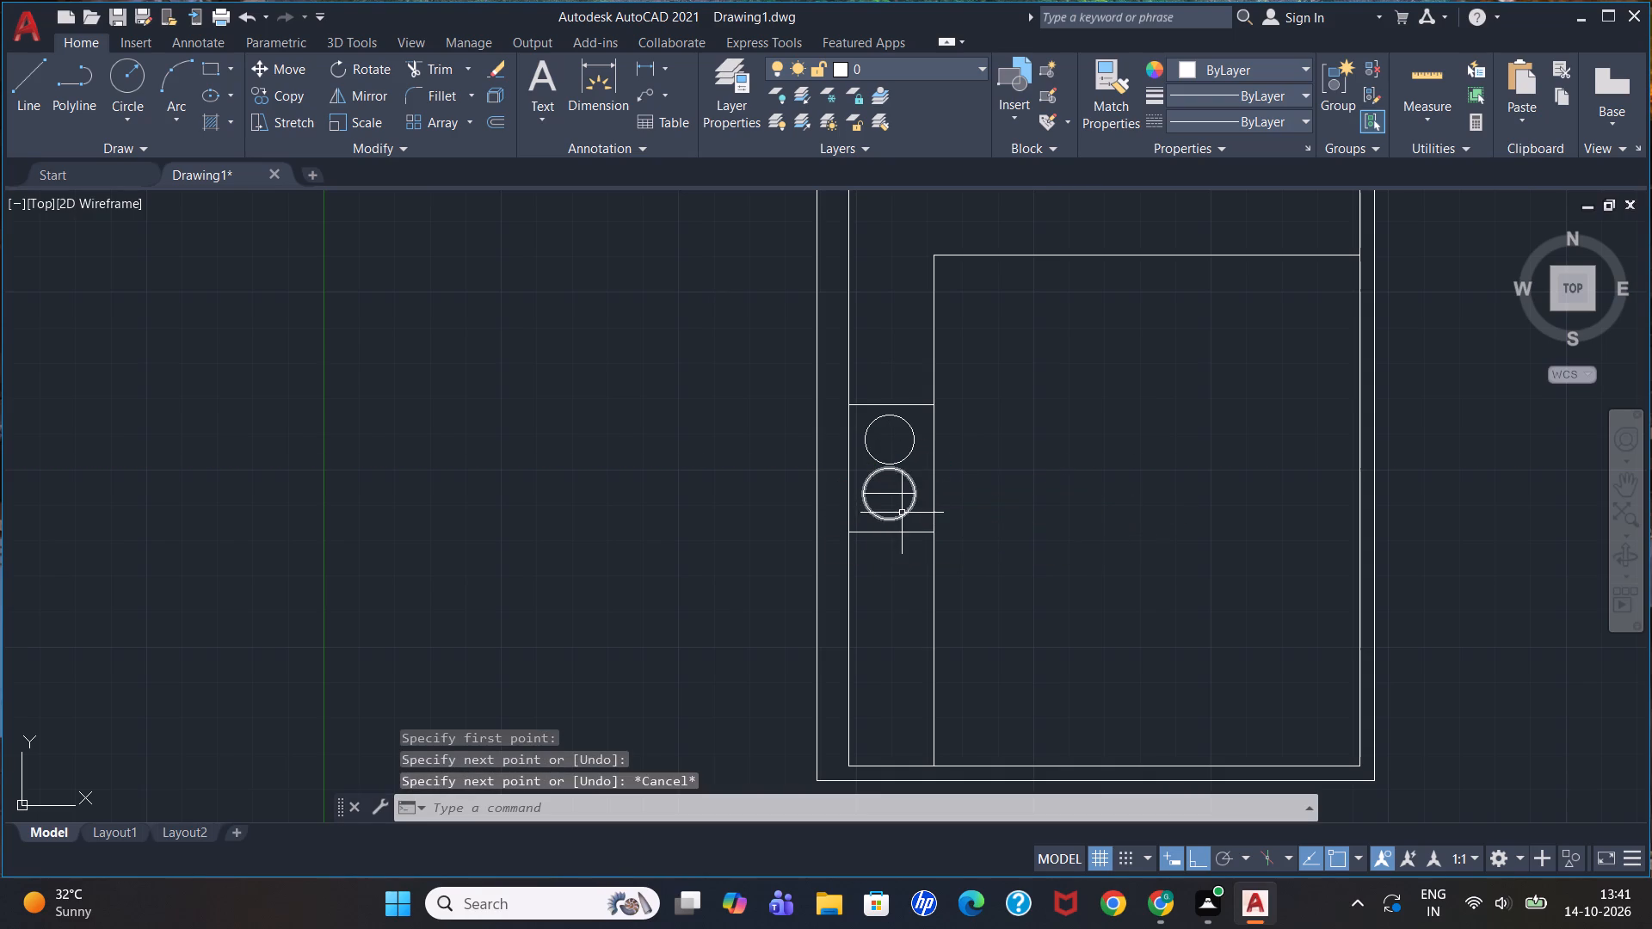
key("Return")
left_click(892, 469)
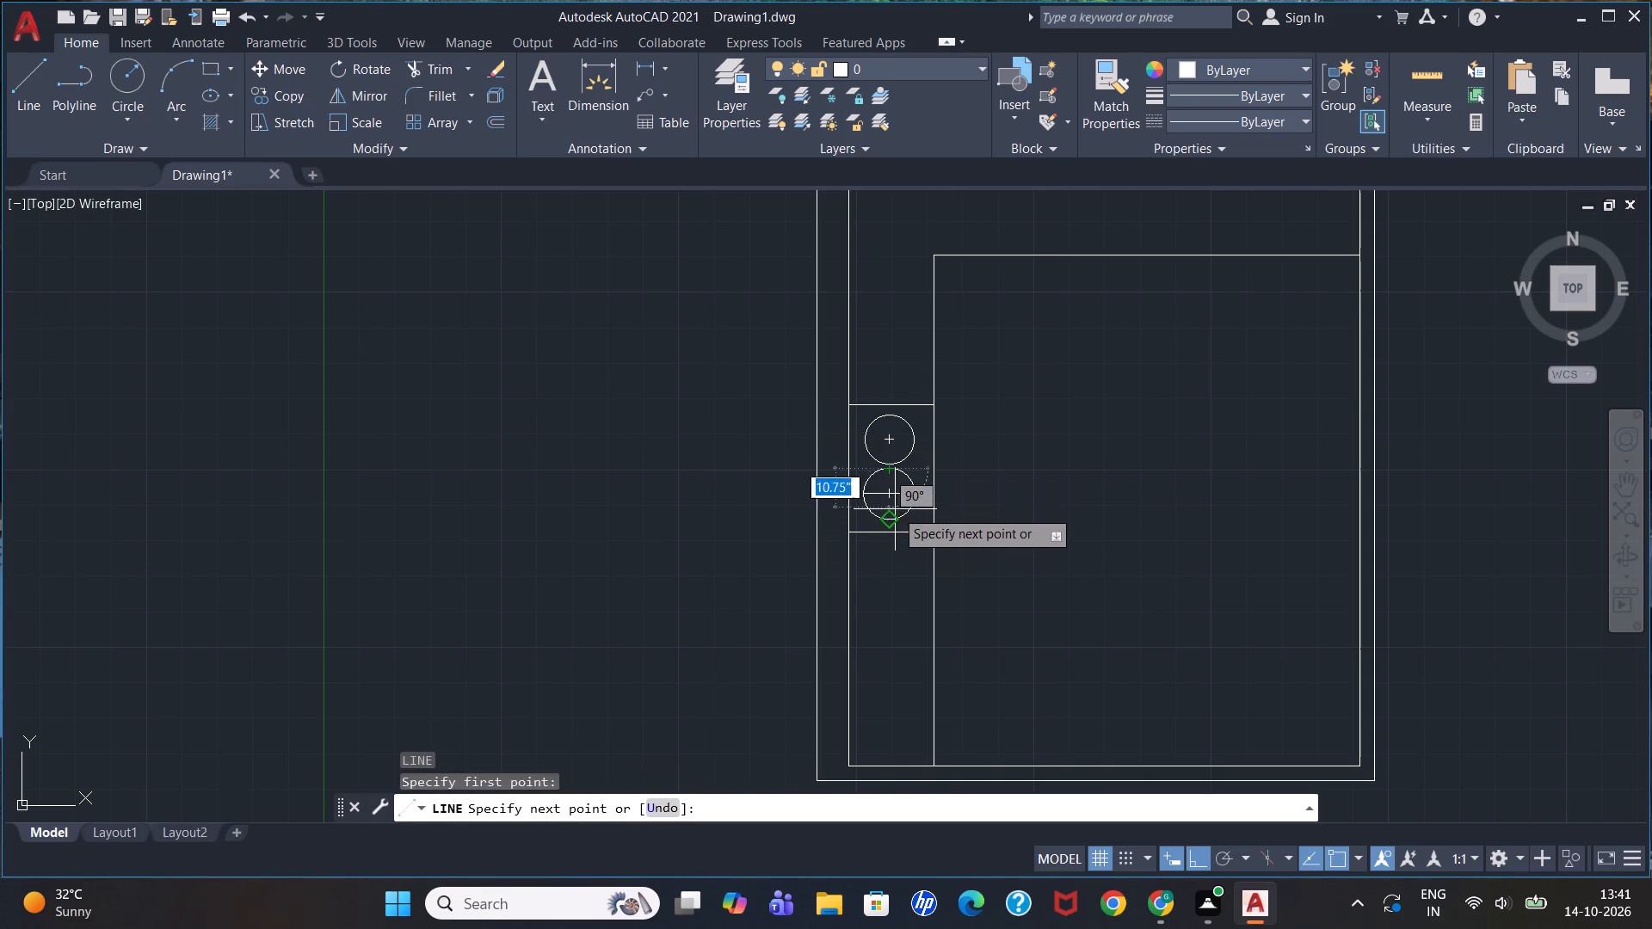
left_click(892, 514)
key("Return")
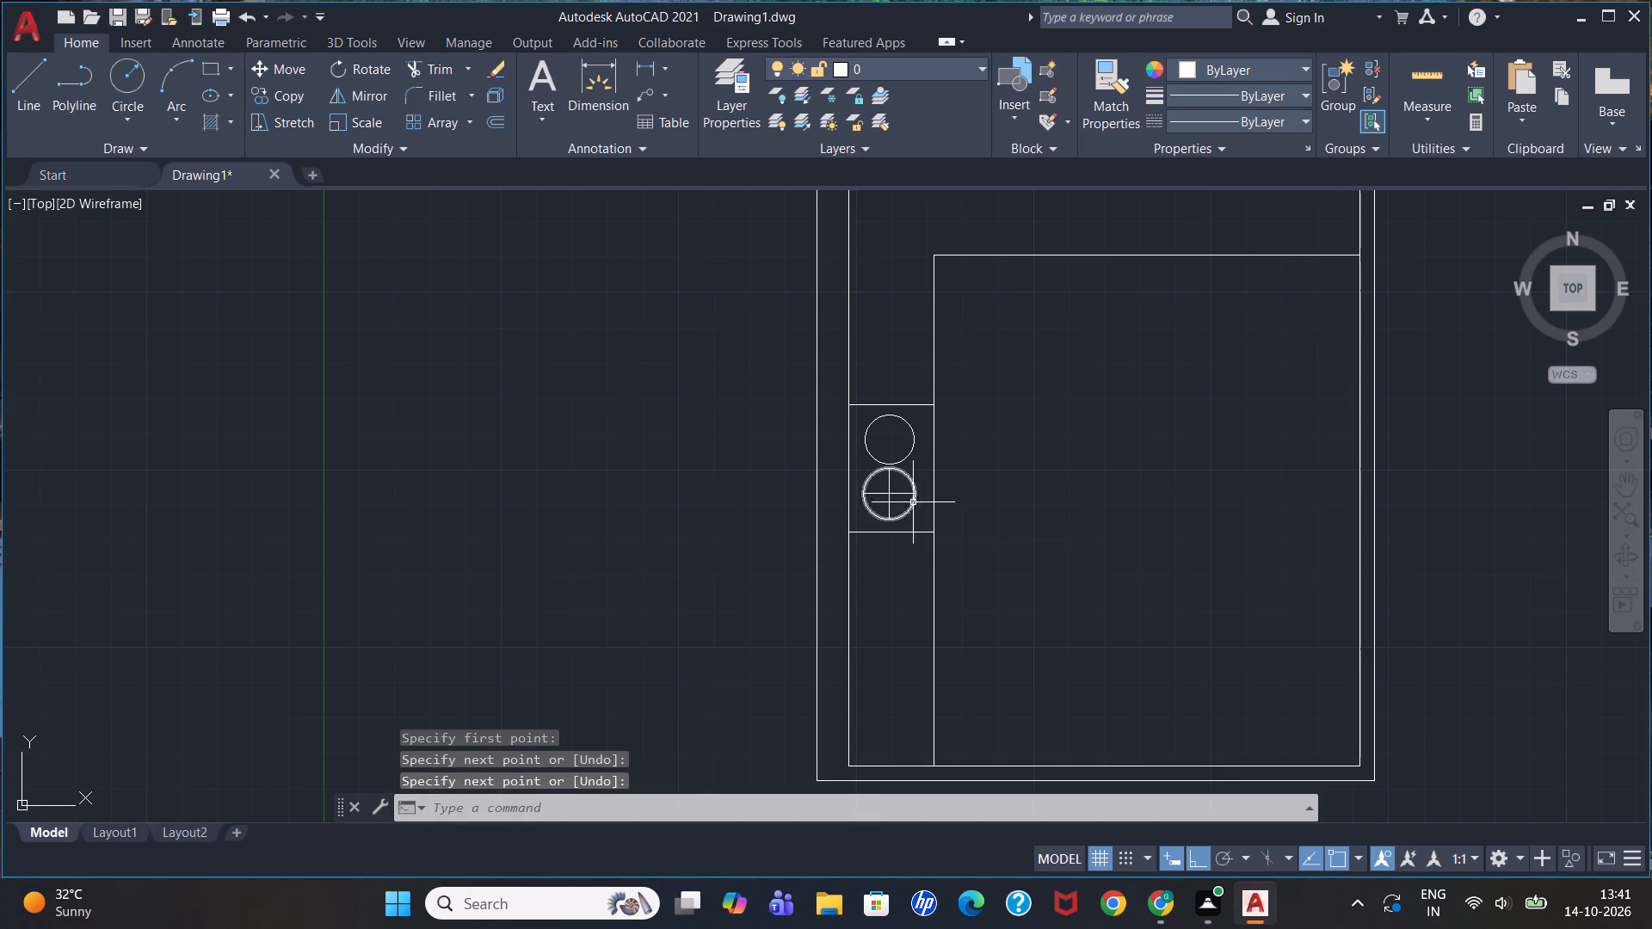
With Ortho off, draw two crossing diagonal lines through the lower circle's centre, from edge to edge.
key("Return")
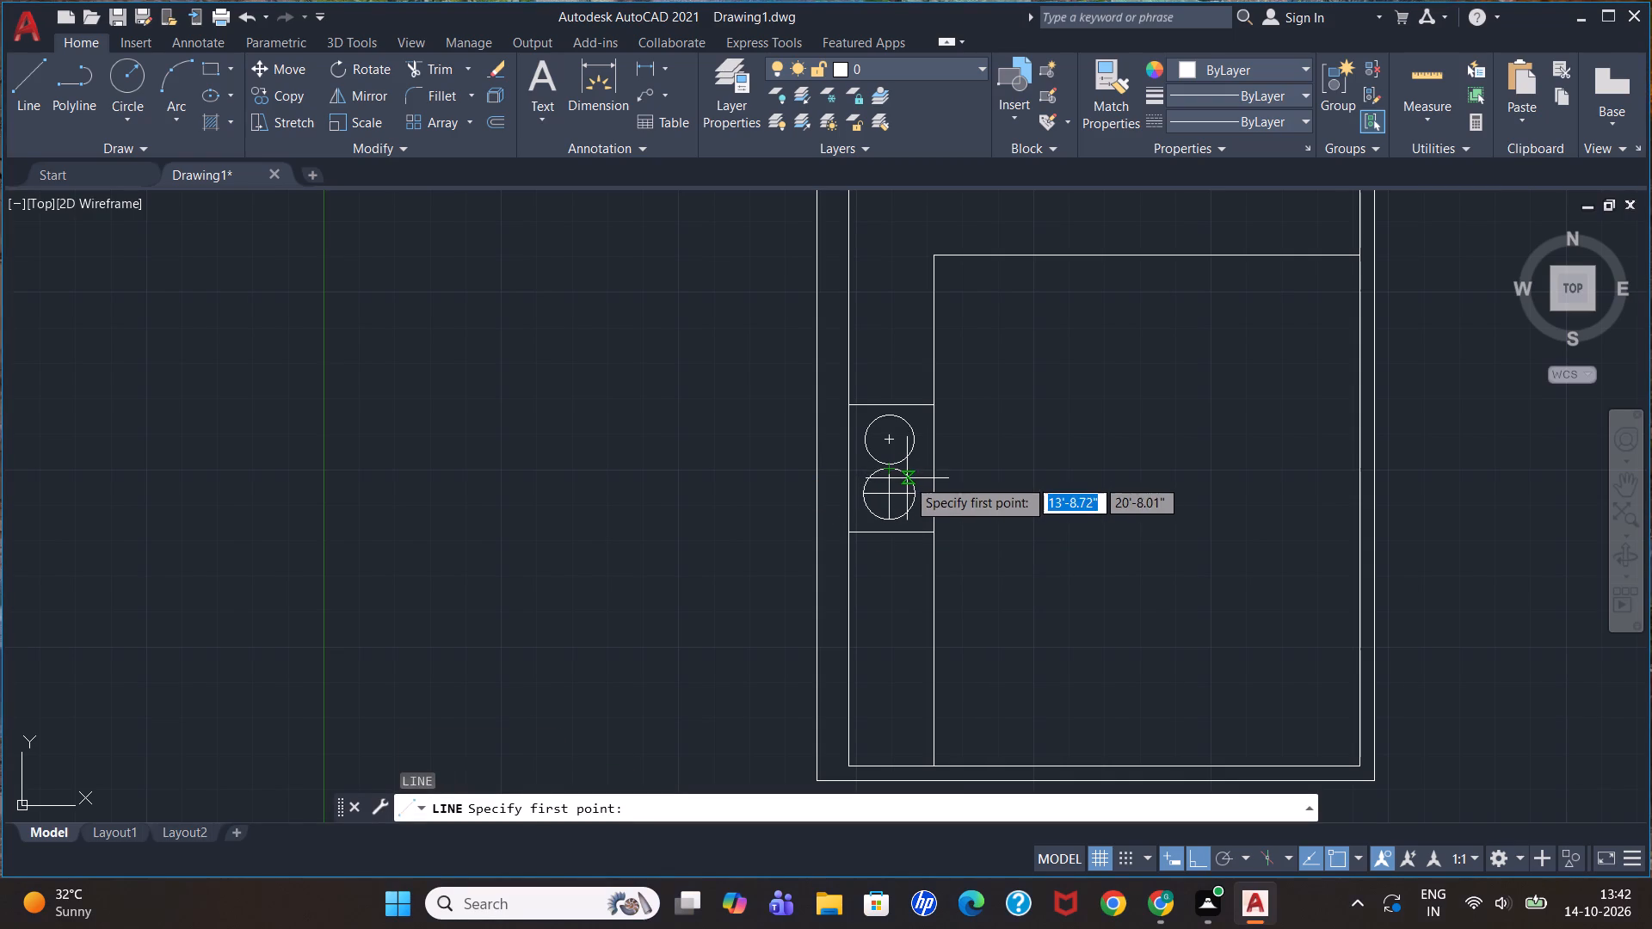
left_click(907, 477)
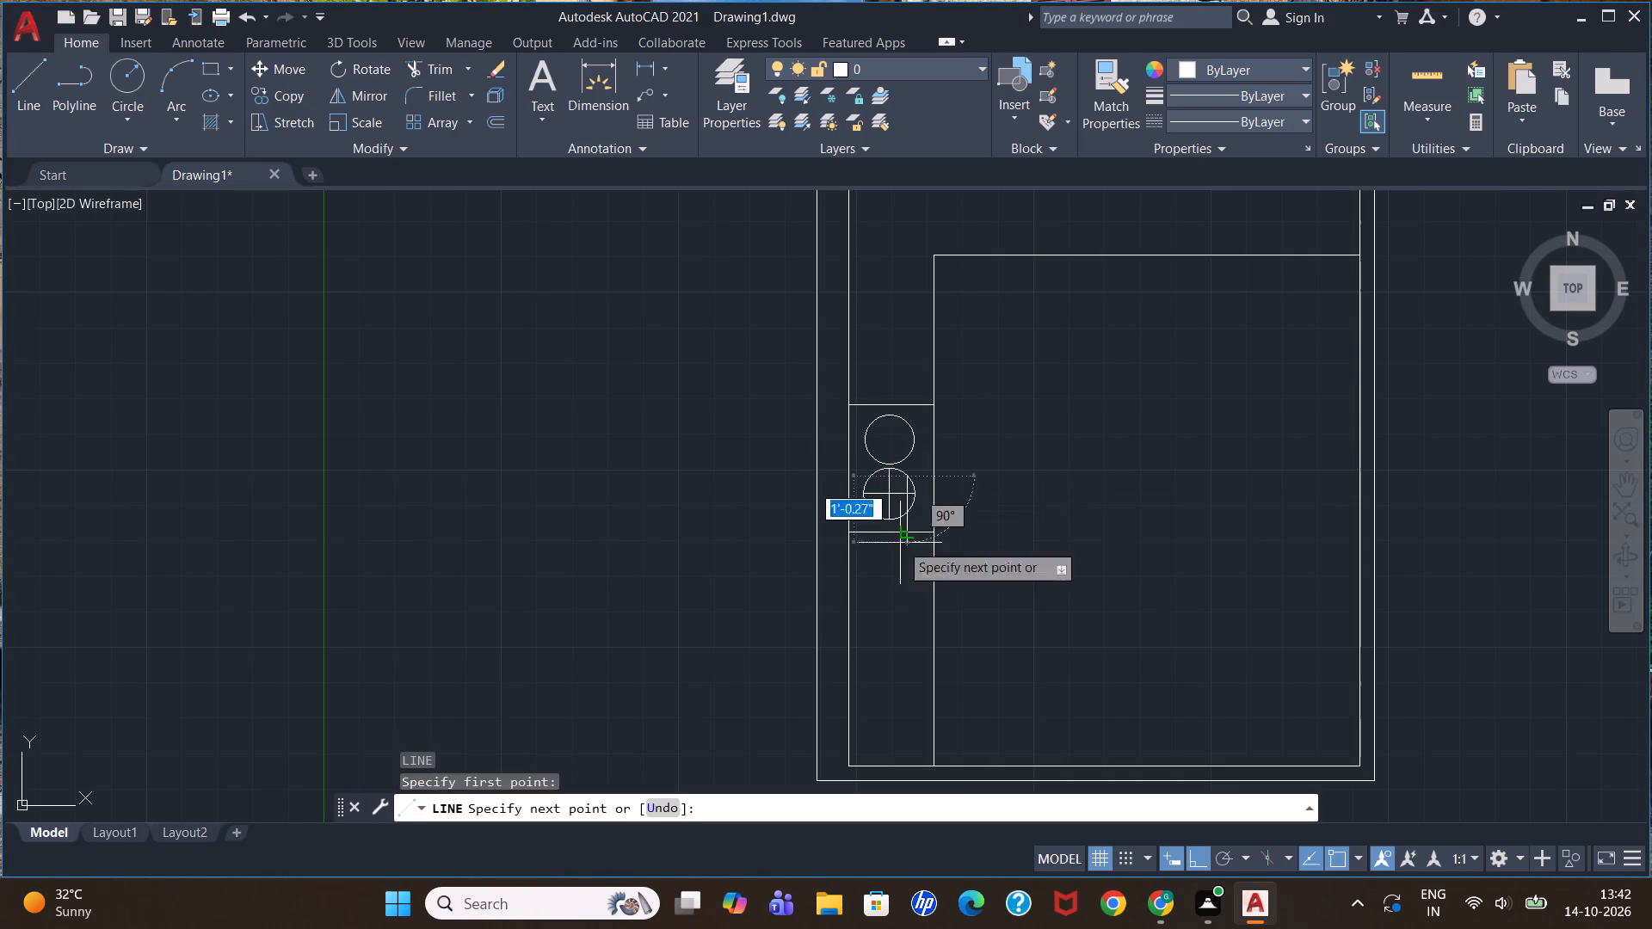
left_click(1204, 858)
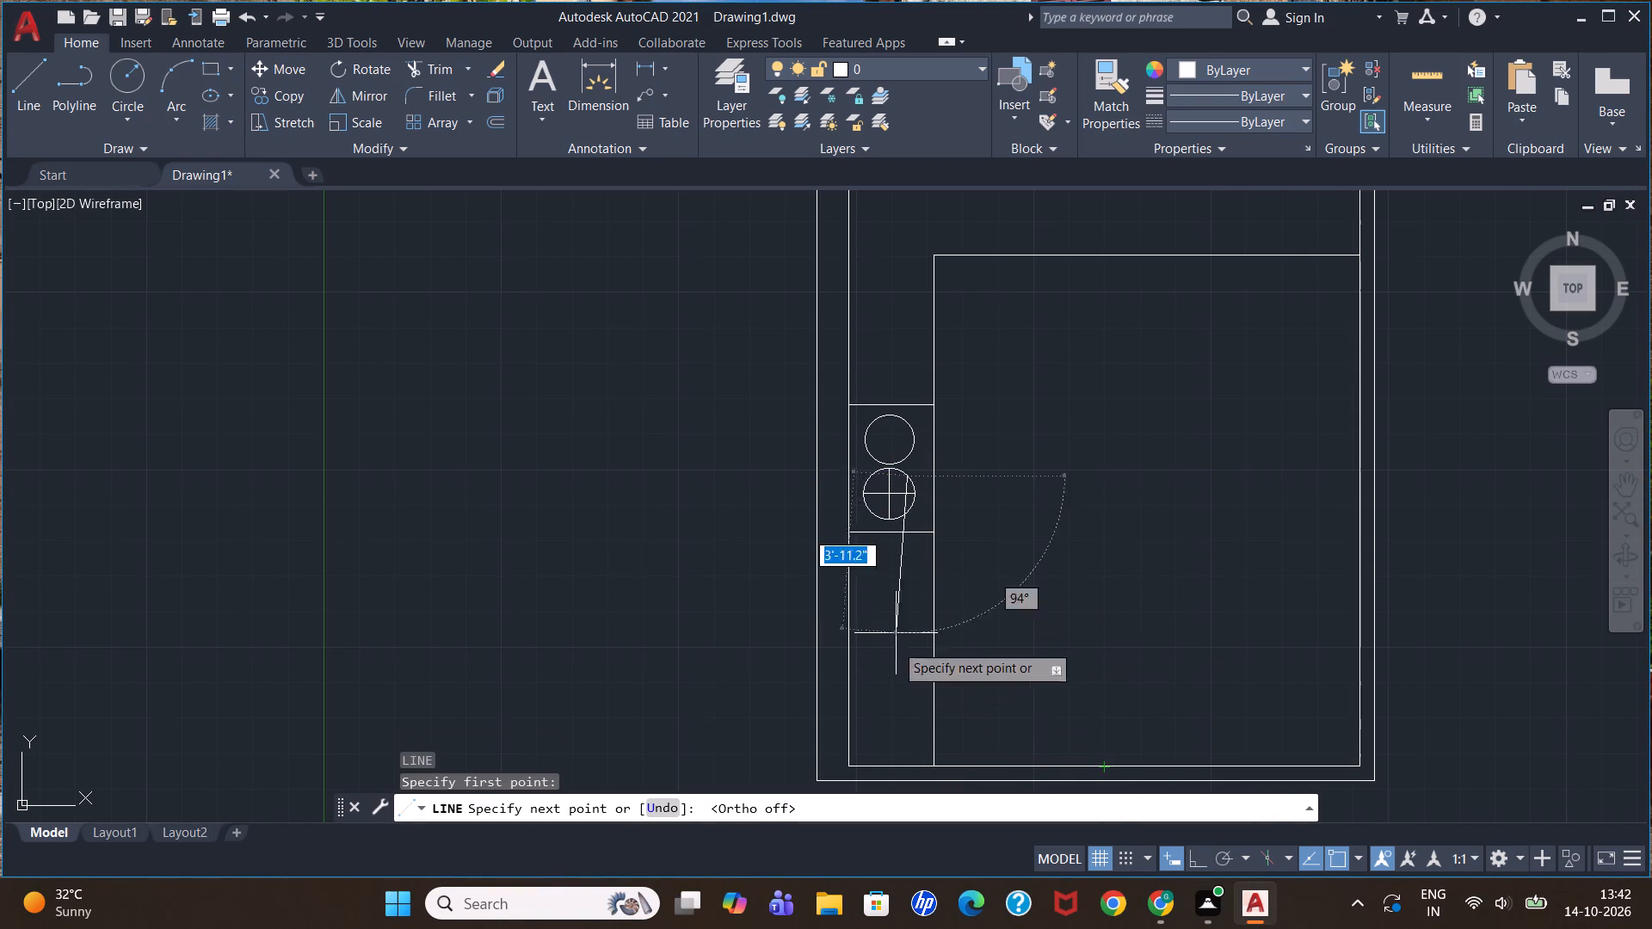
left_click(866, 509)
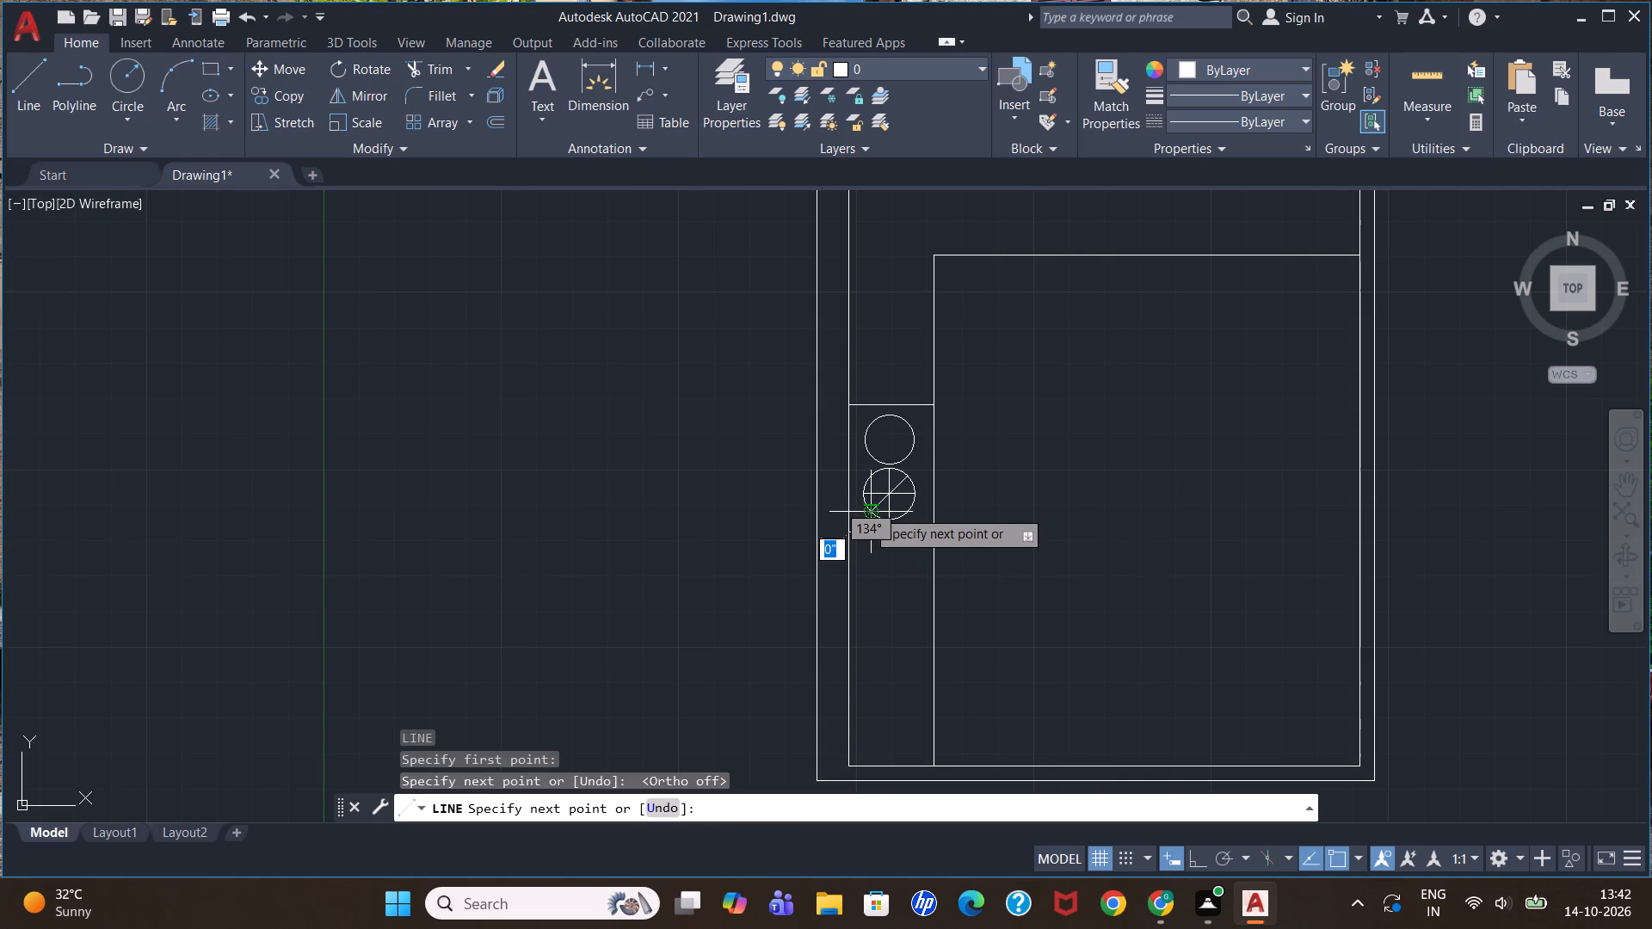
key("Return")
key("Return")
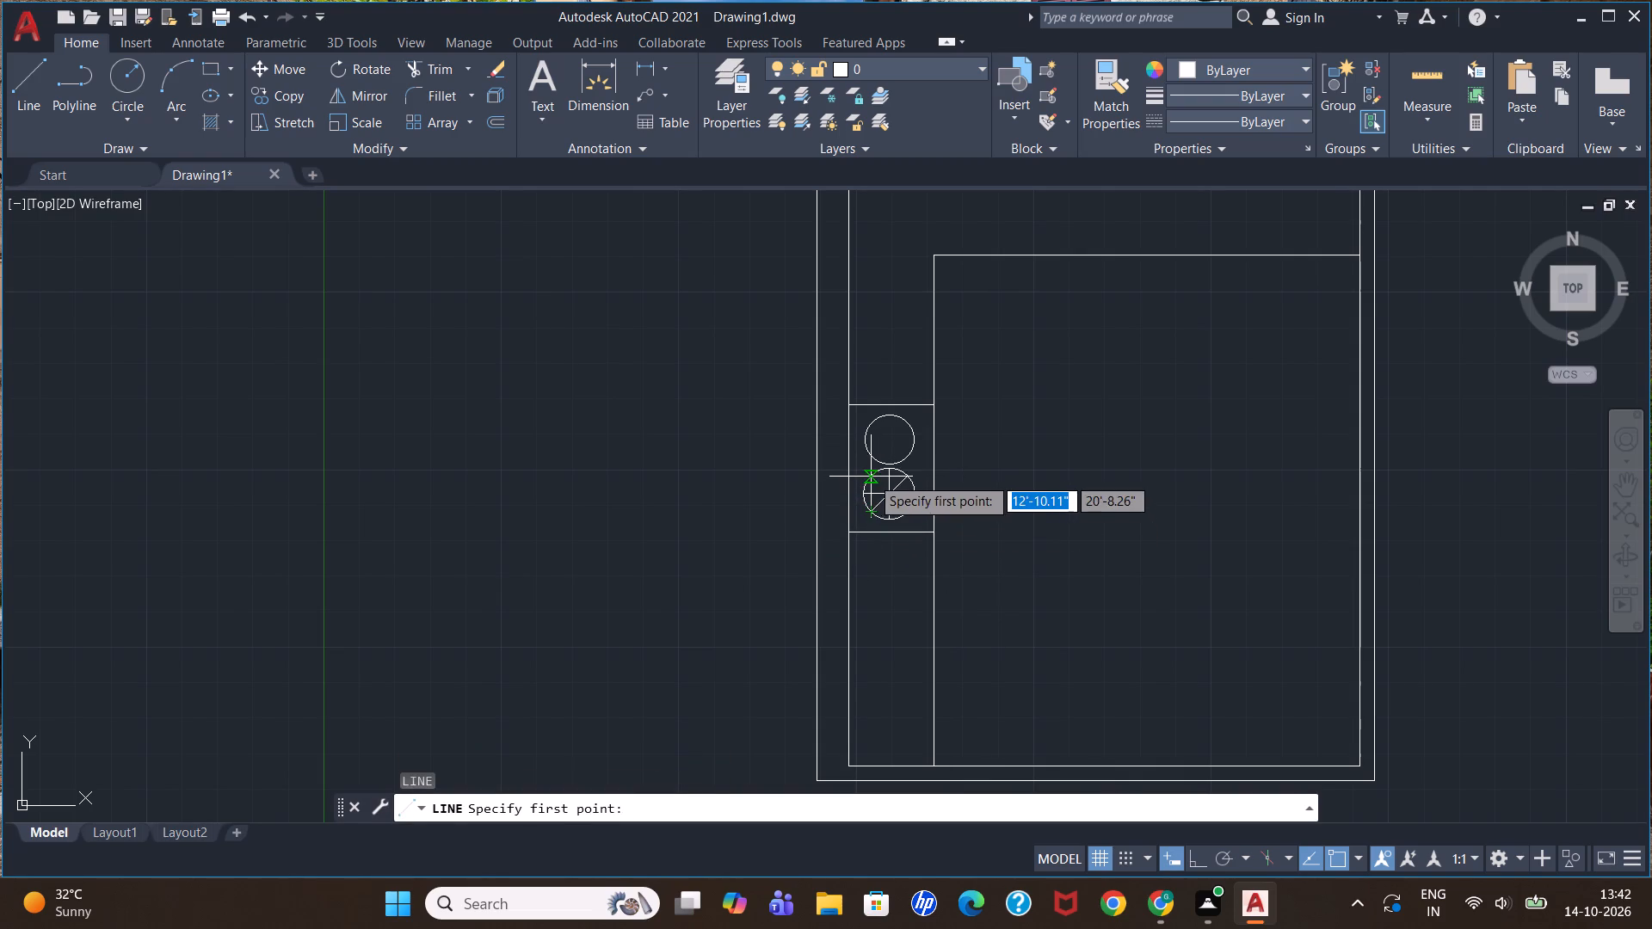
left_click(871, 476)
left_click(903, 508)
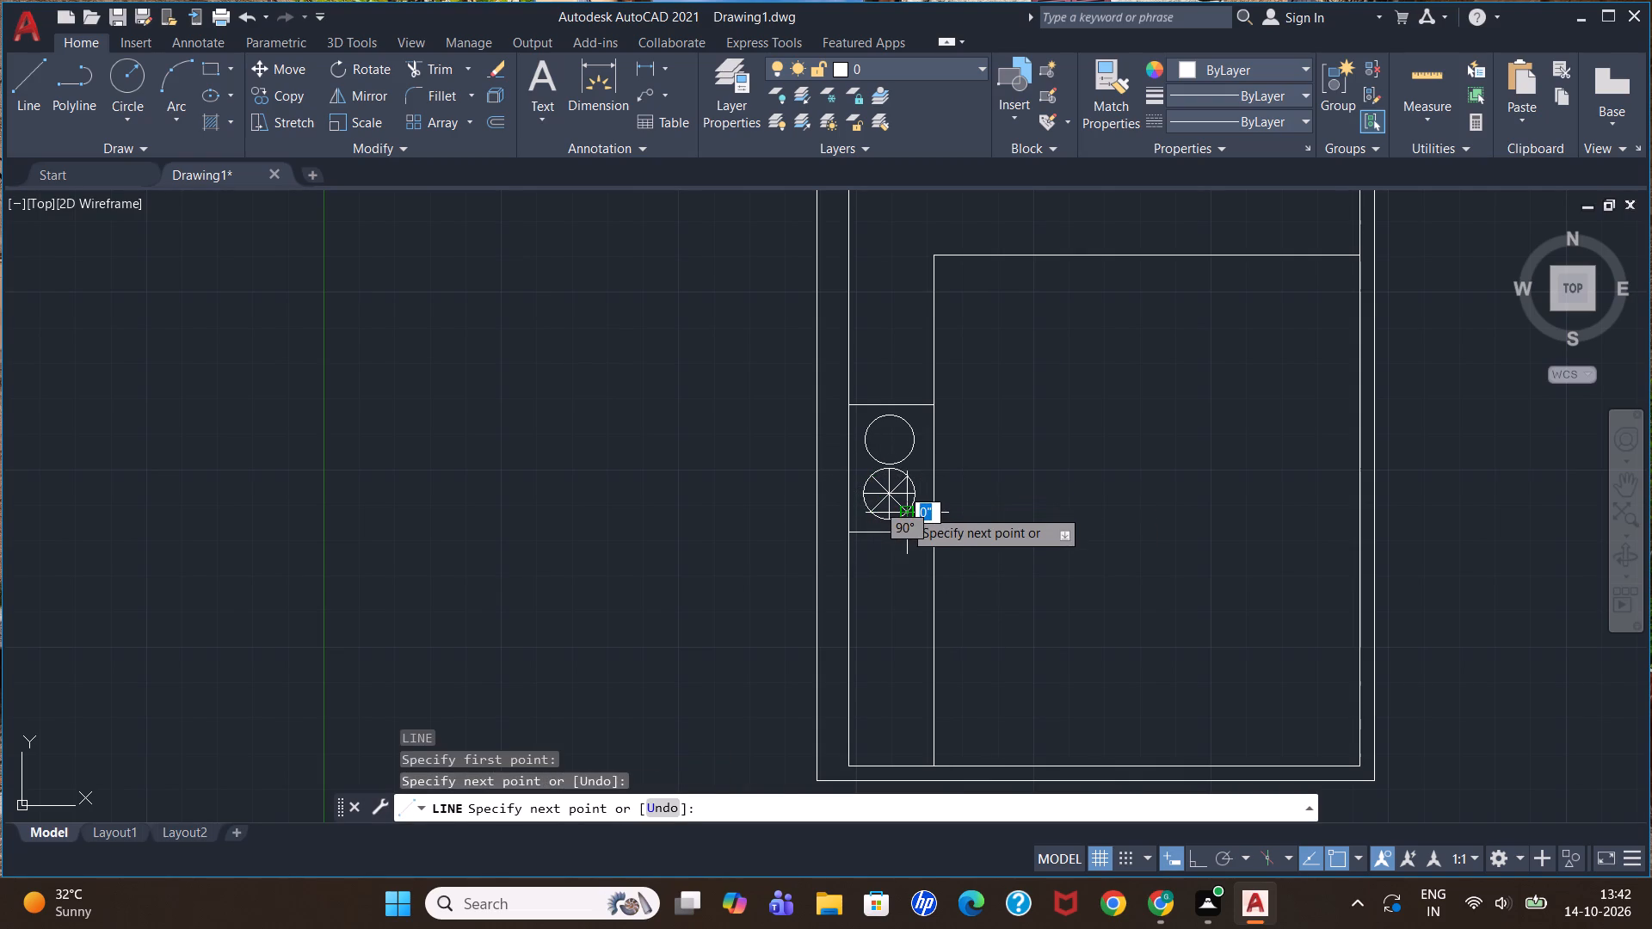
key("Return")
Draw a vertical line from the upper circle's top quadrant through its centre down to the top of the lower circle.
key("Return")
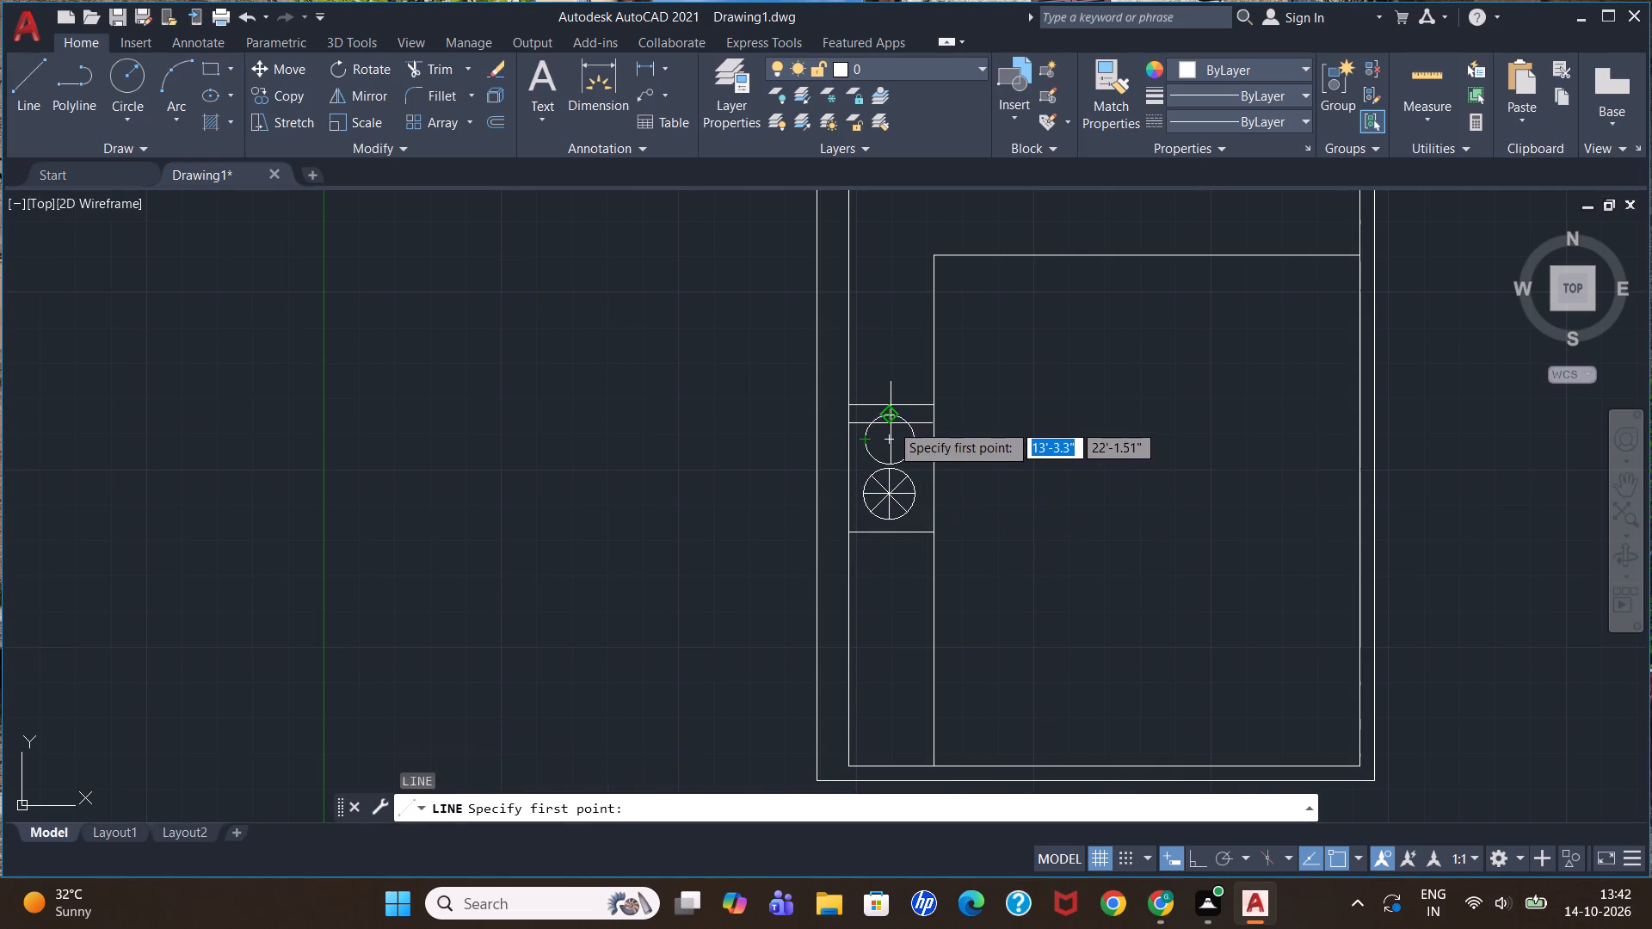
left_click(891, 421)
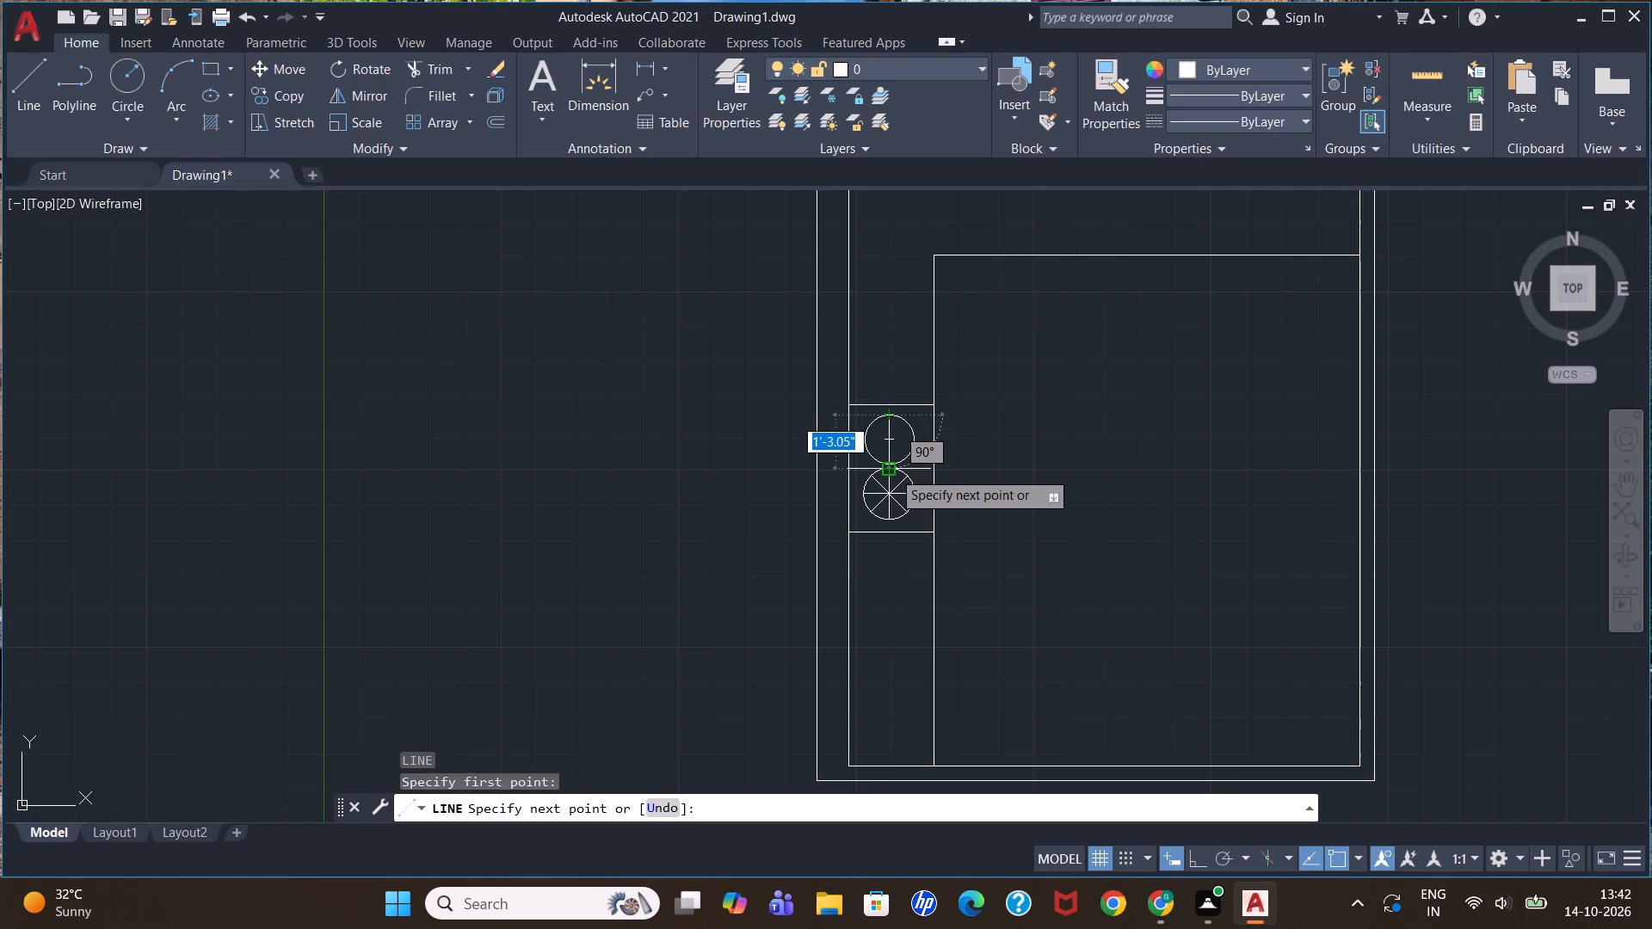
left_click(892, 471)
key("Return")
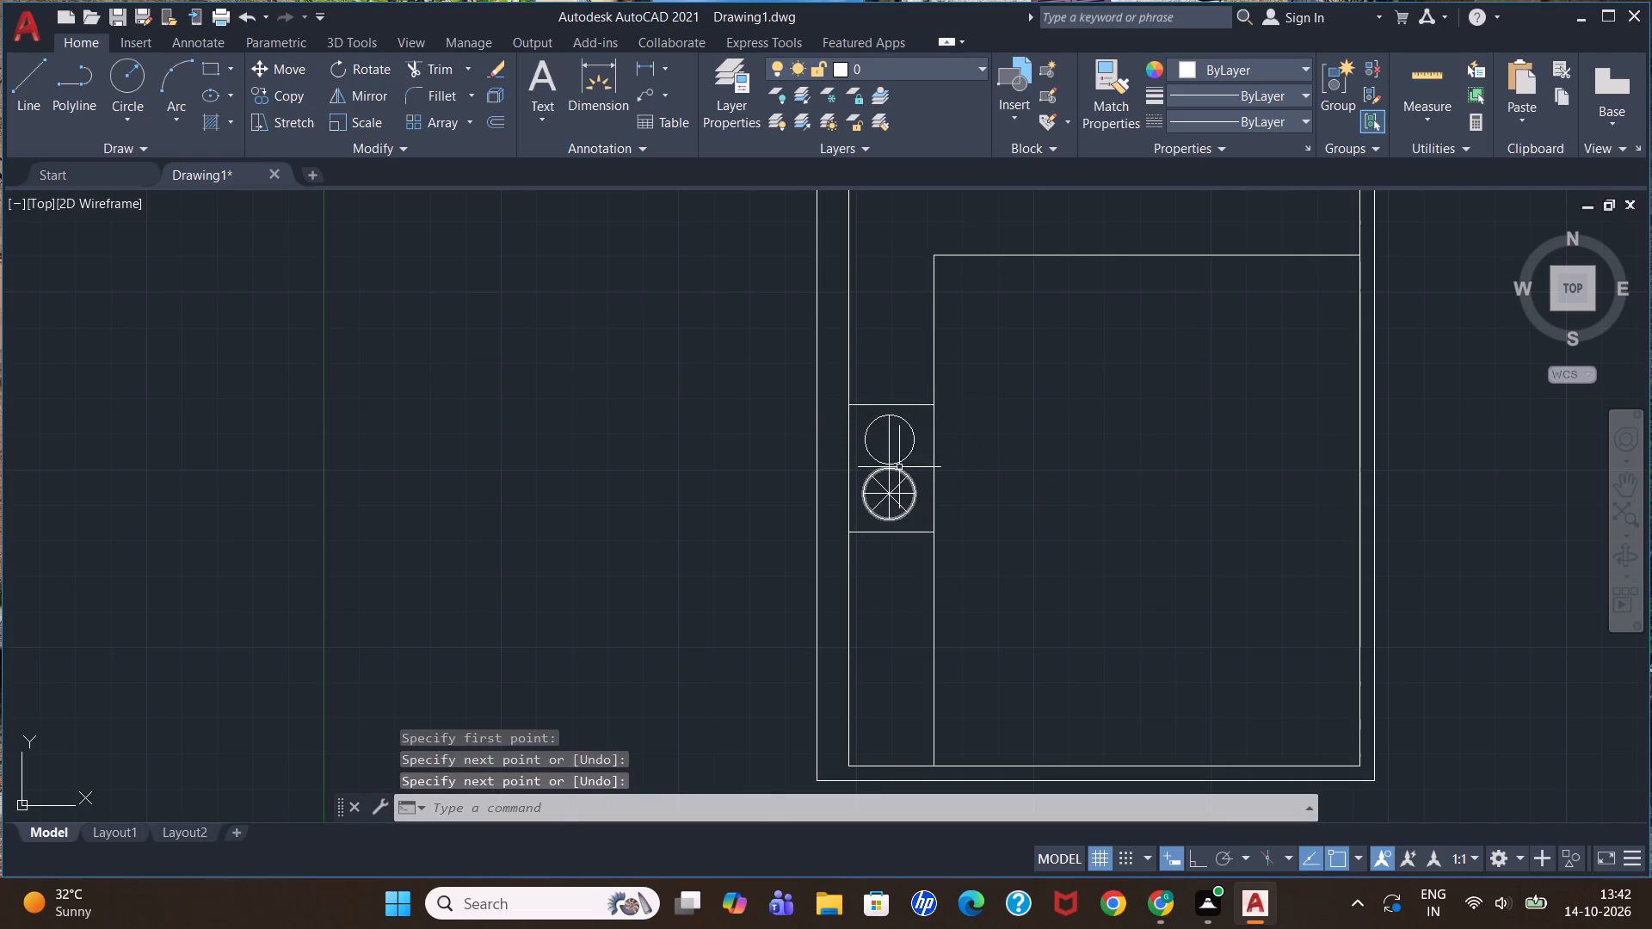
Trim off the short piece of the vertical line in the gap between the two circles.
scroll(897, 463, "up", 3)
type("tr")
key("Return")
key("Return")
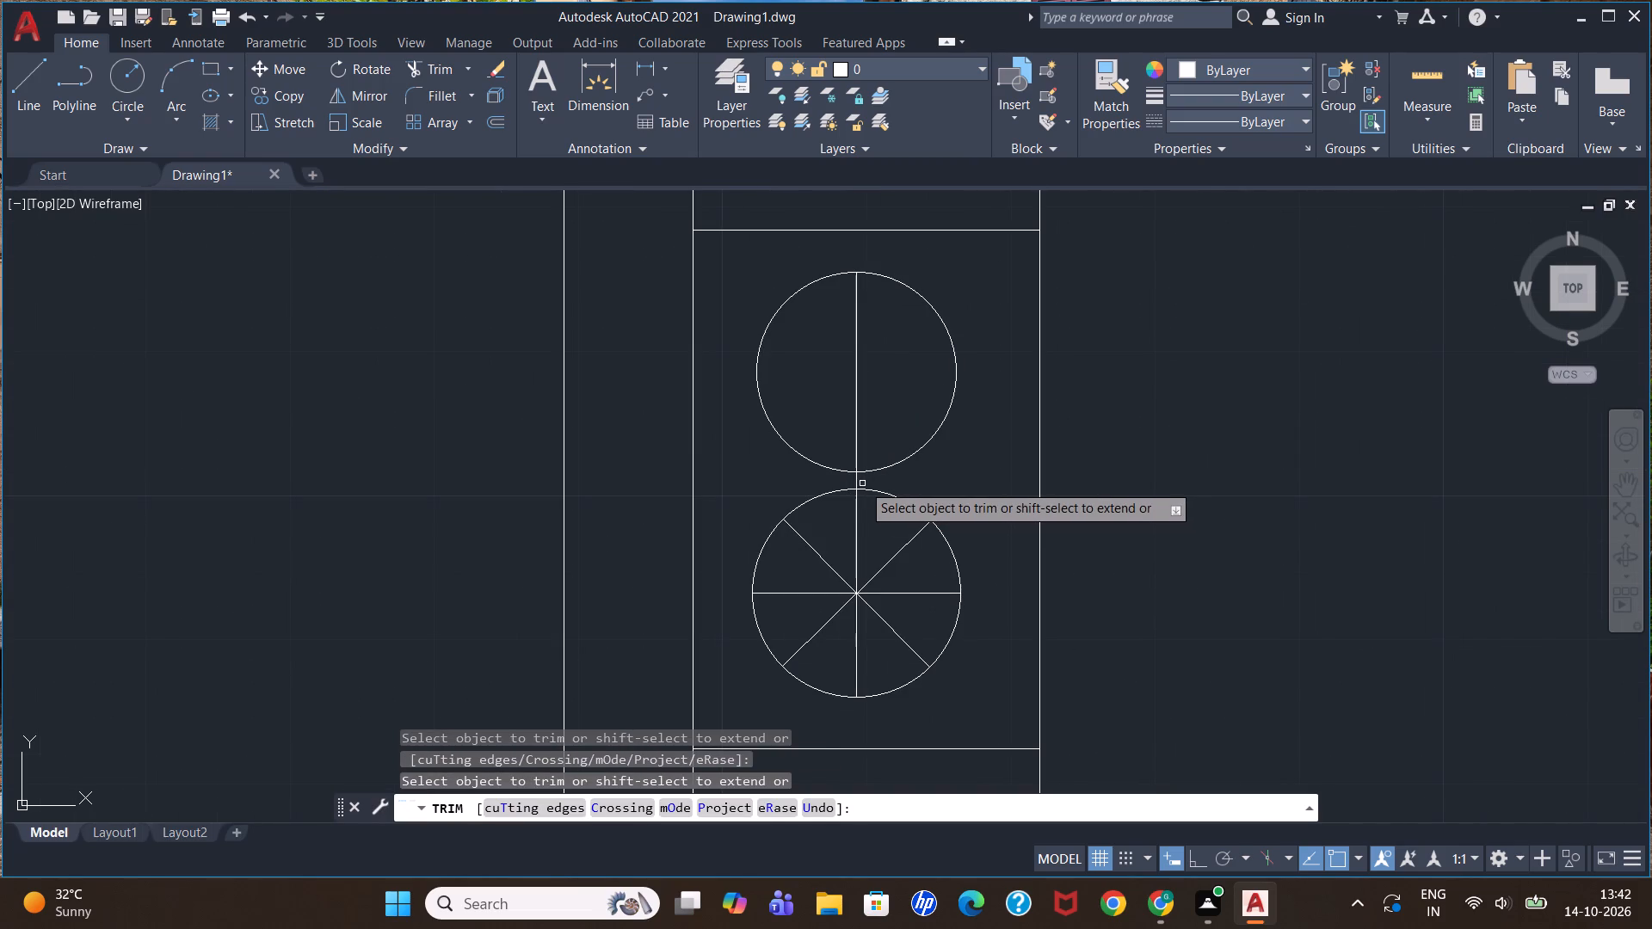
left_click(855, 481)
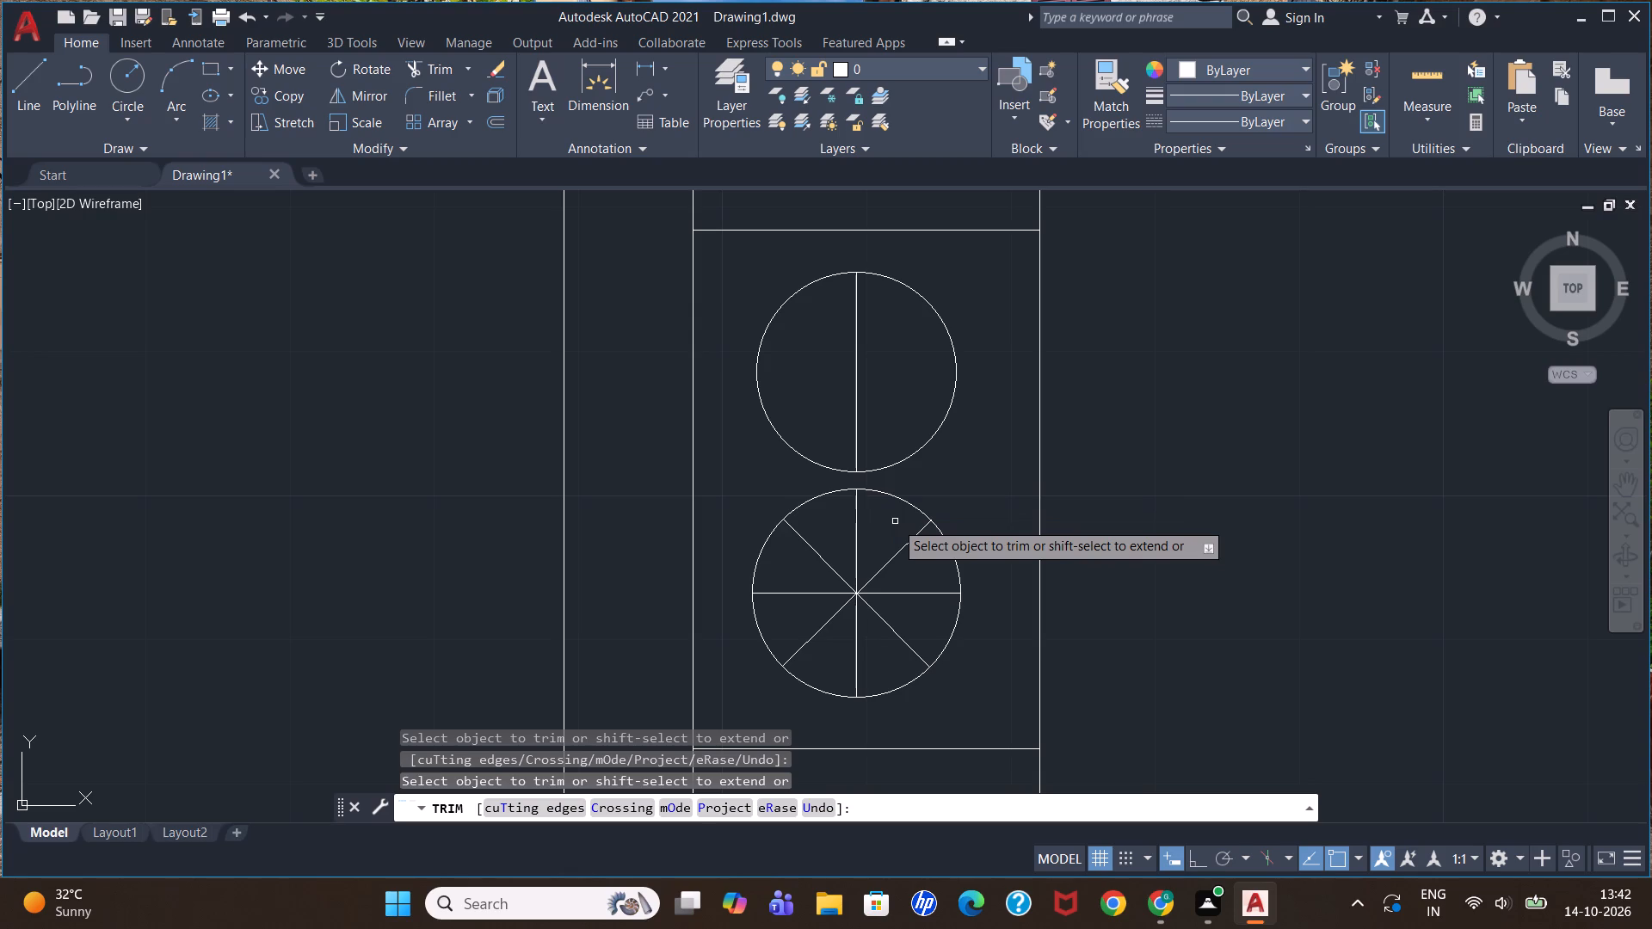
key("l")
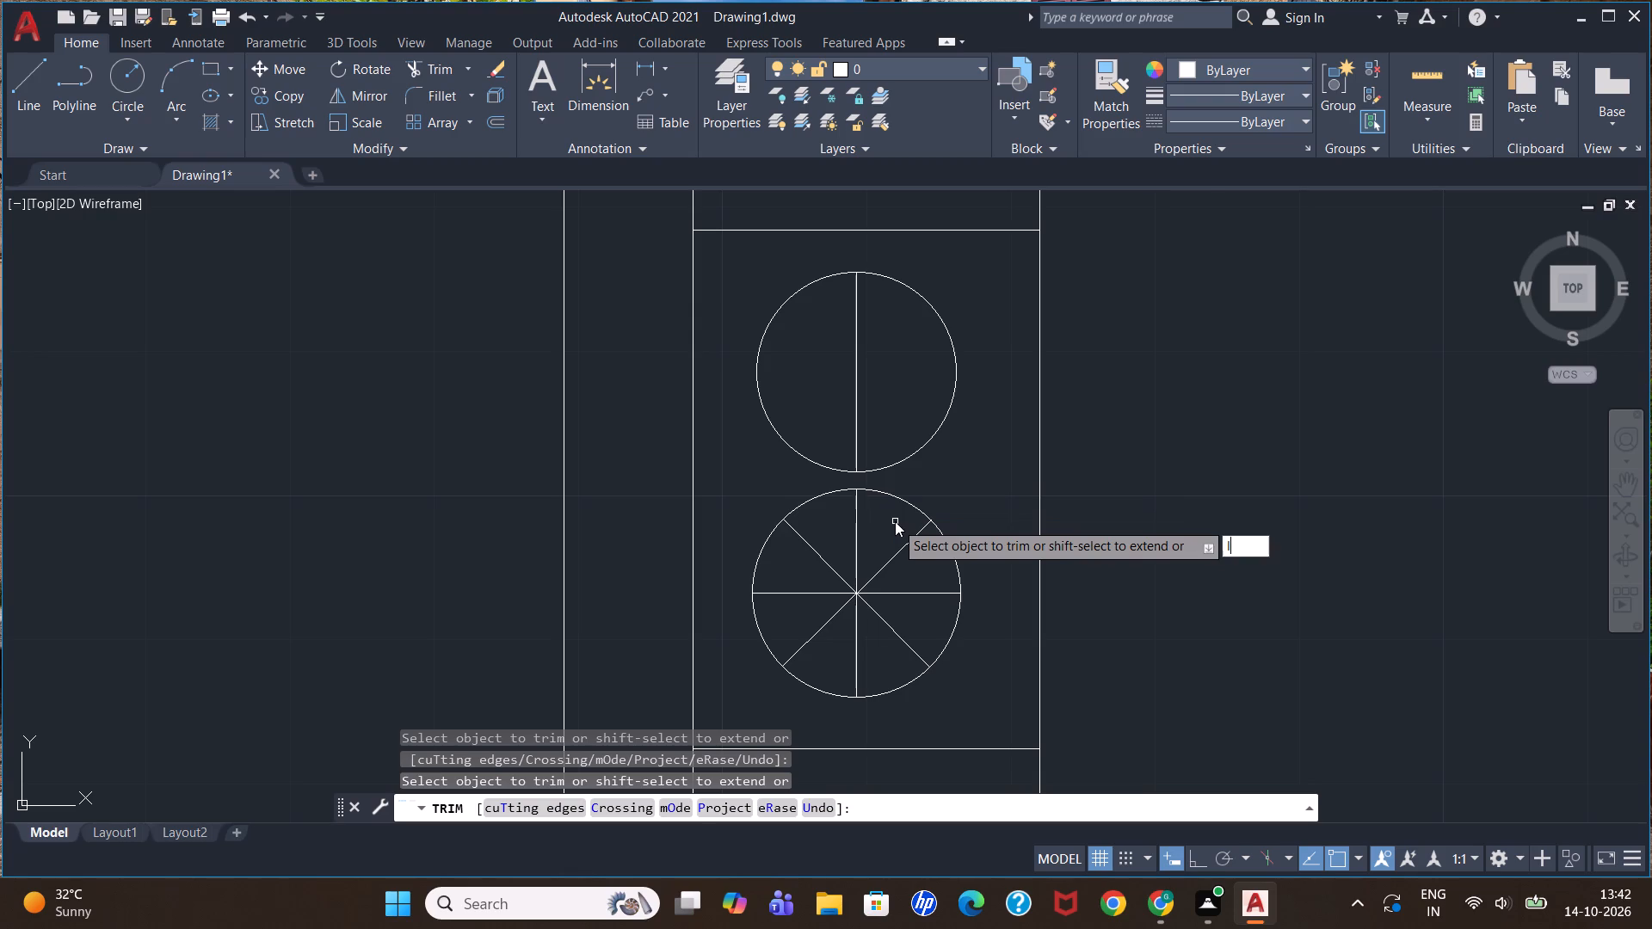
key("Return")
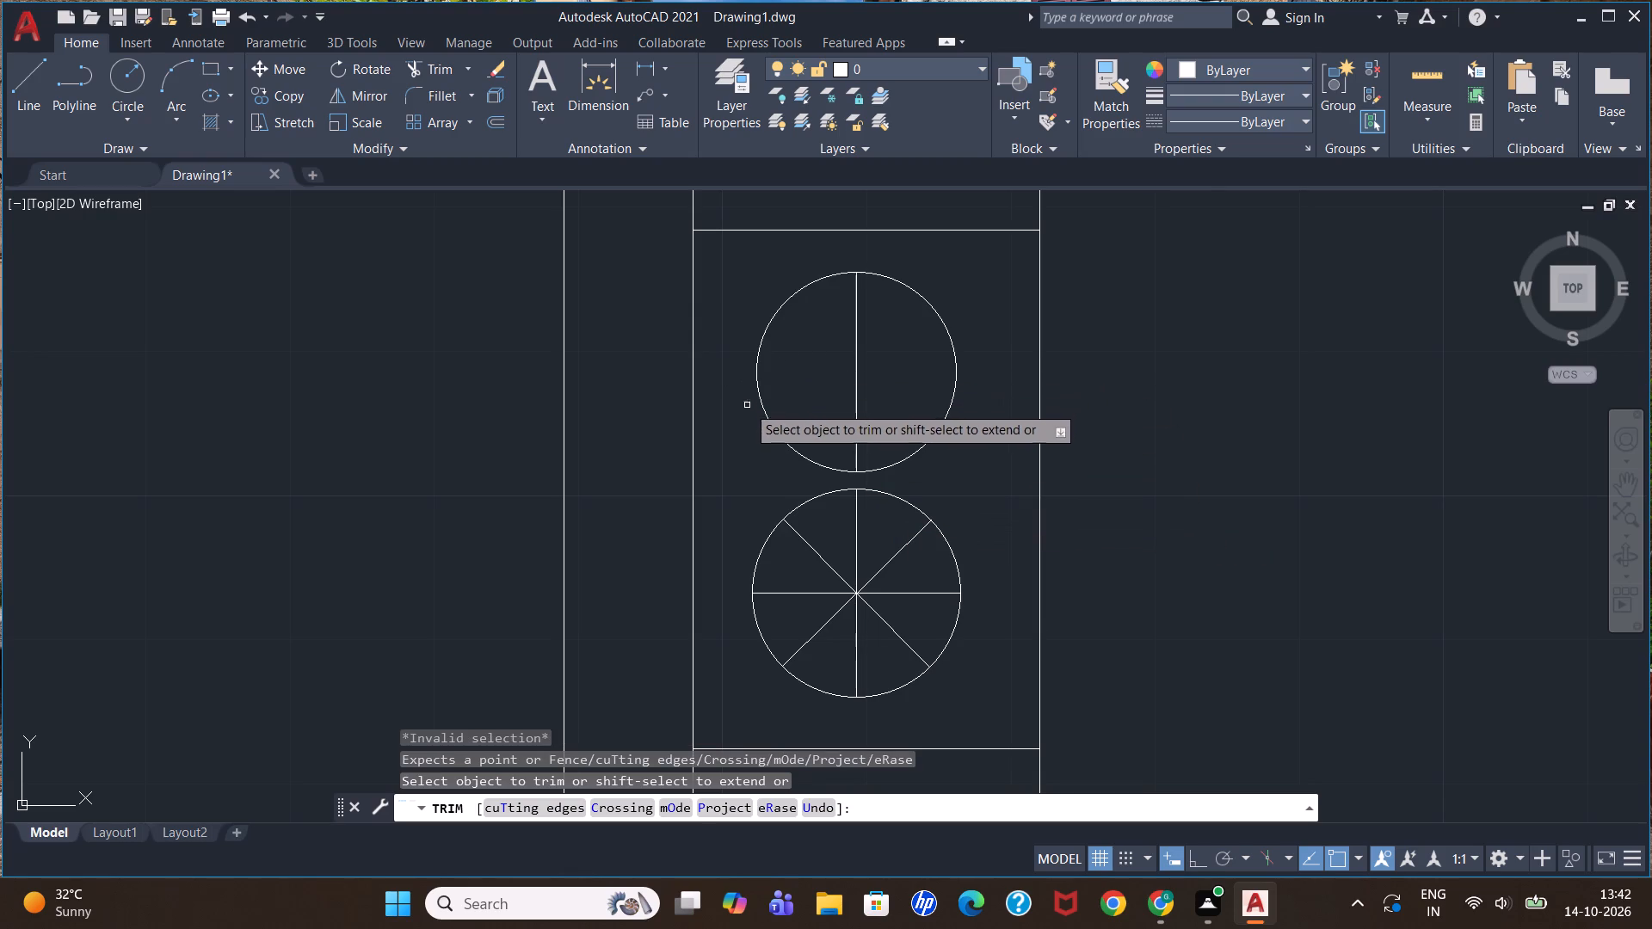
key("Escape")
key("Escape")
key("Escape")
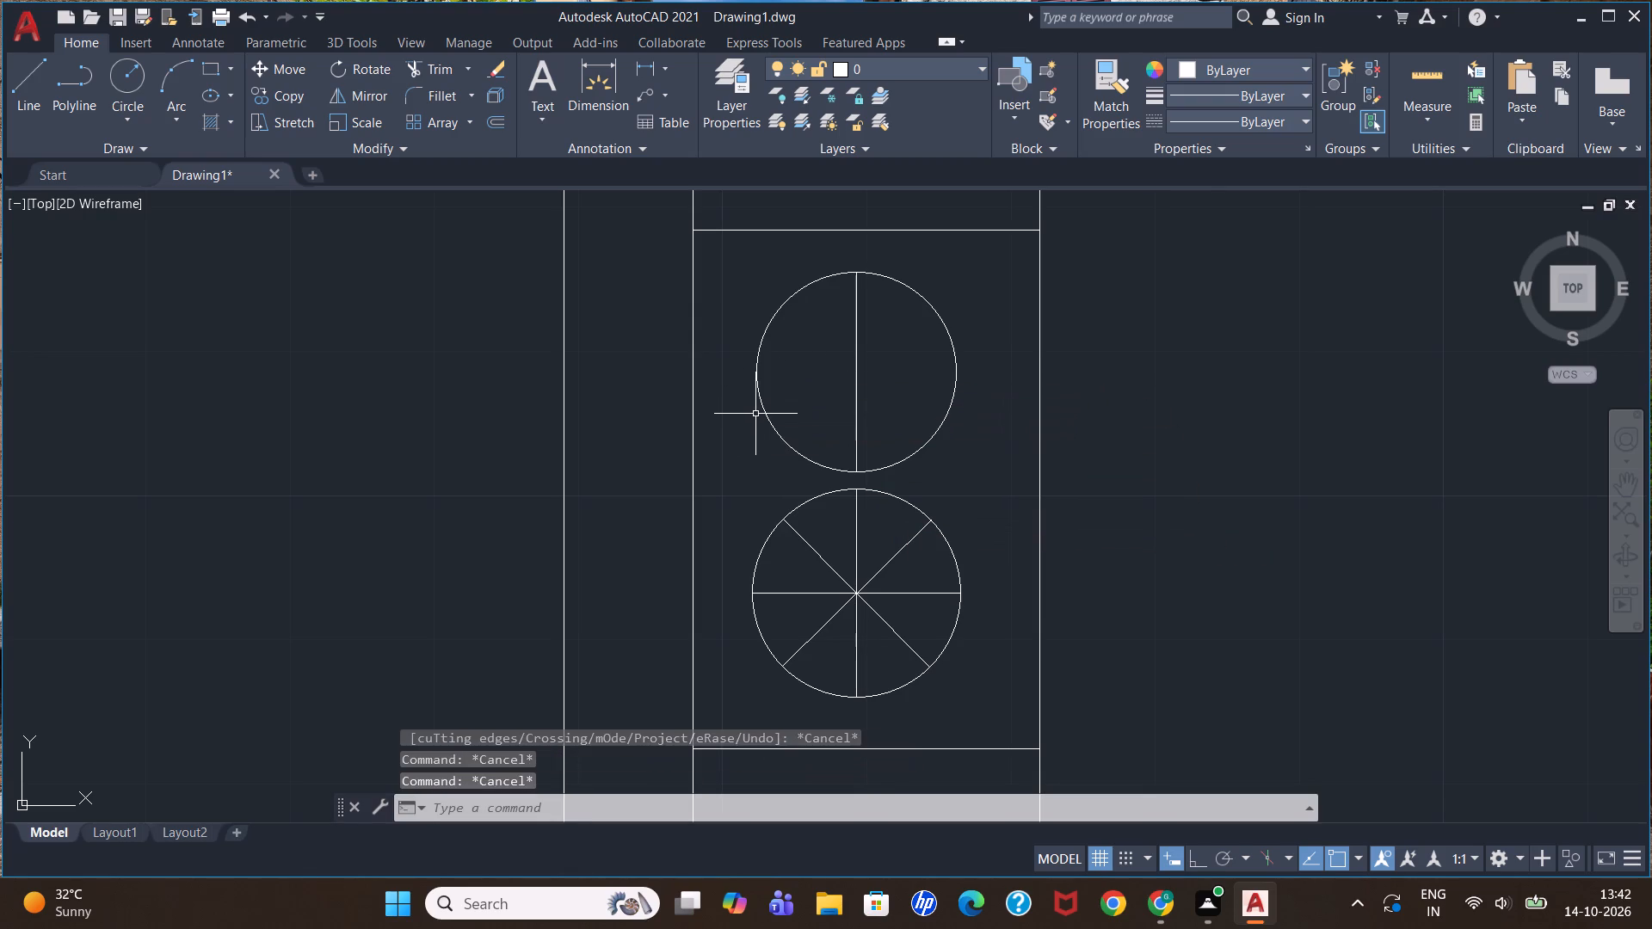
Draw a horizontal diameter line across the upper circle between its side quadrant points.
key("l")
key("Return")
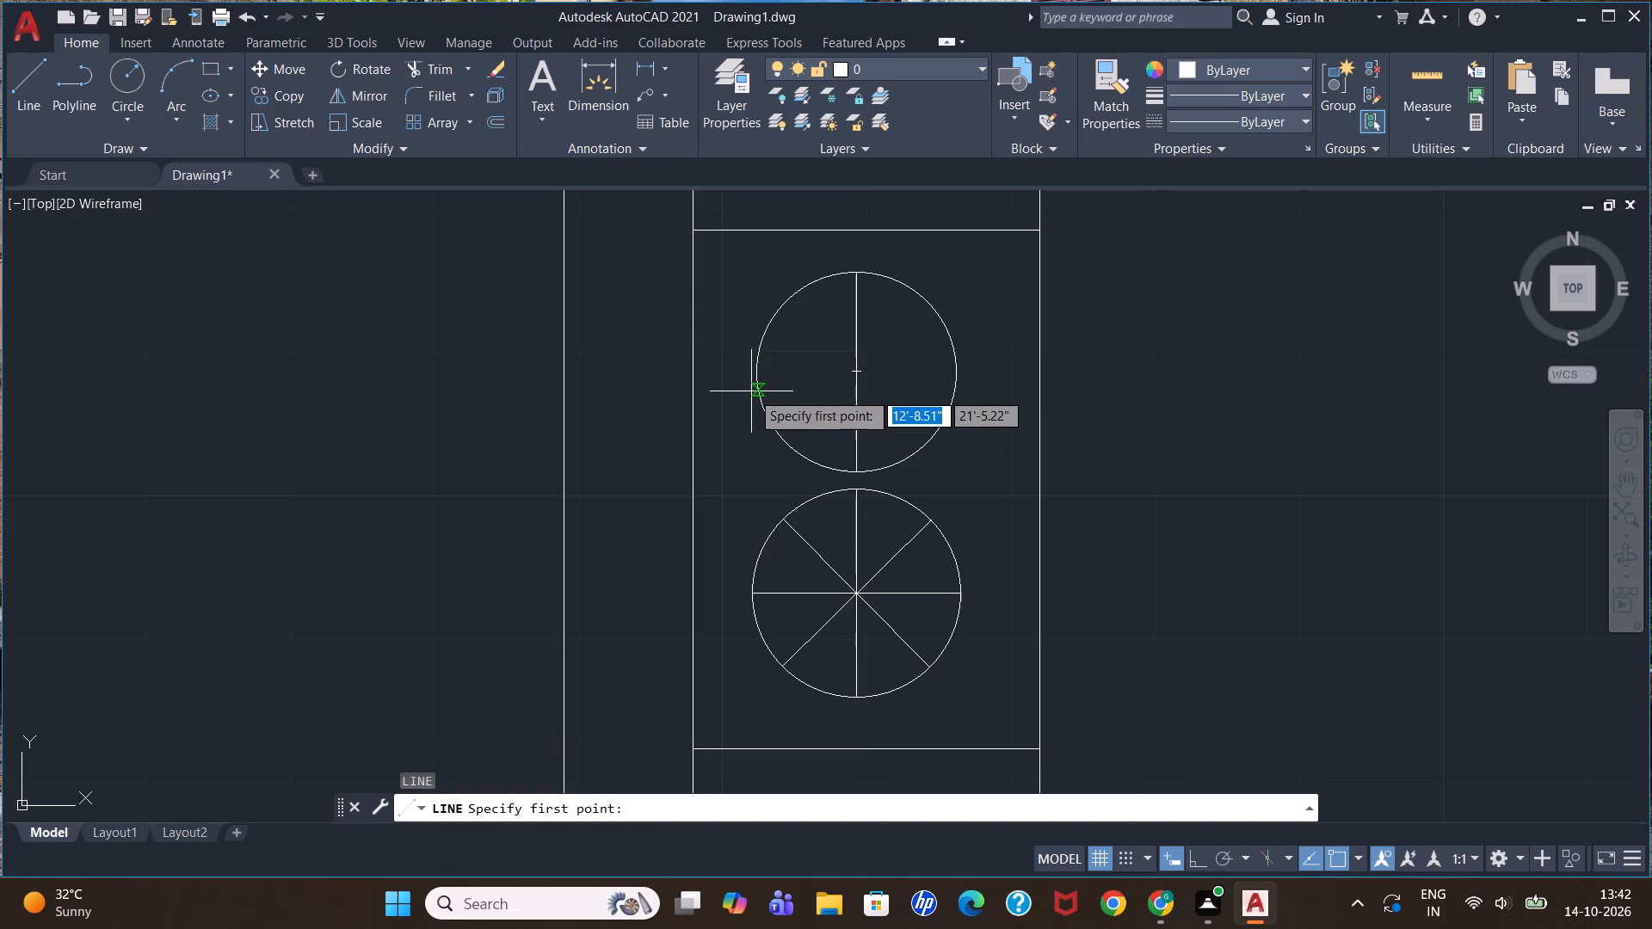
left_click(752, 368)
left_click(957, 372)
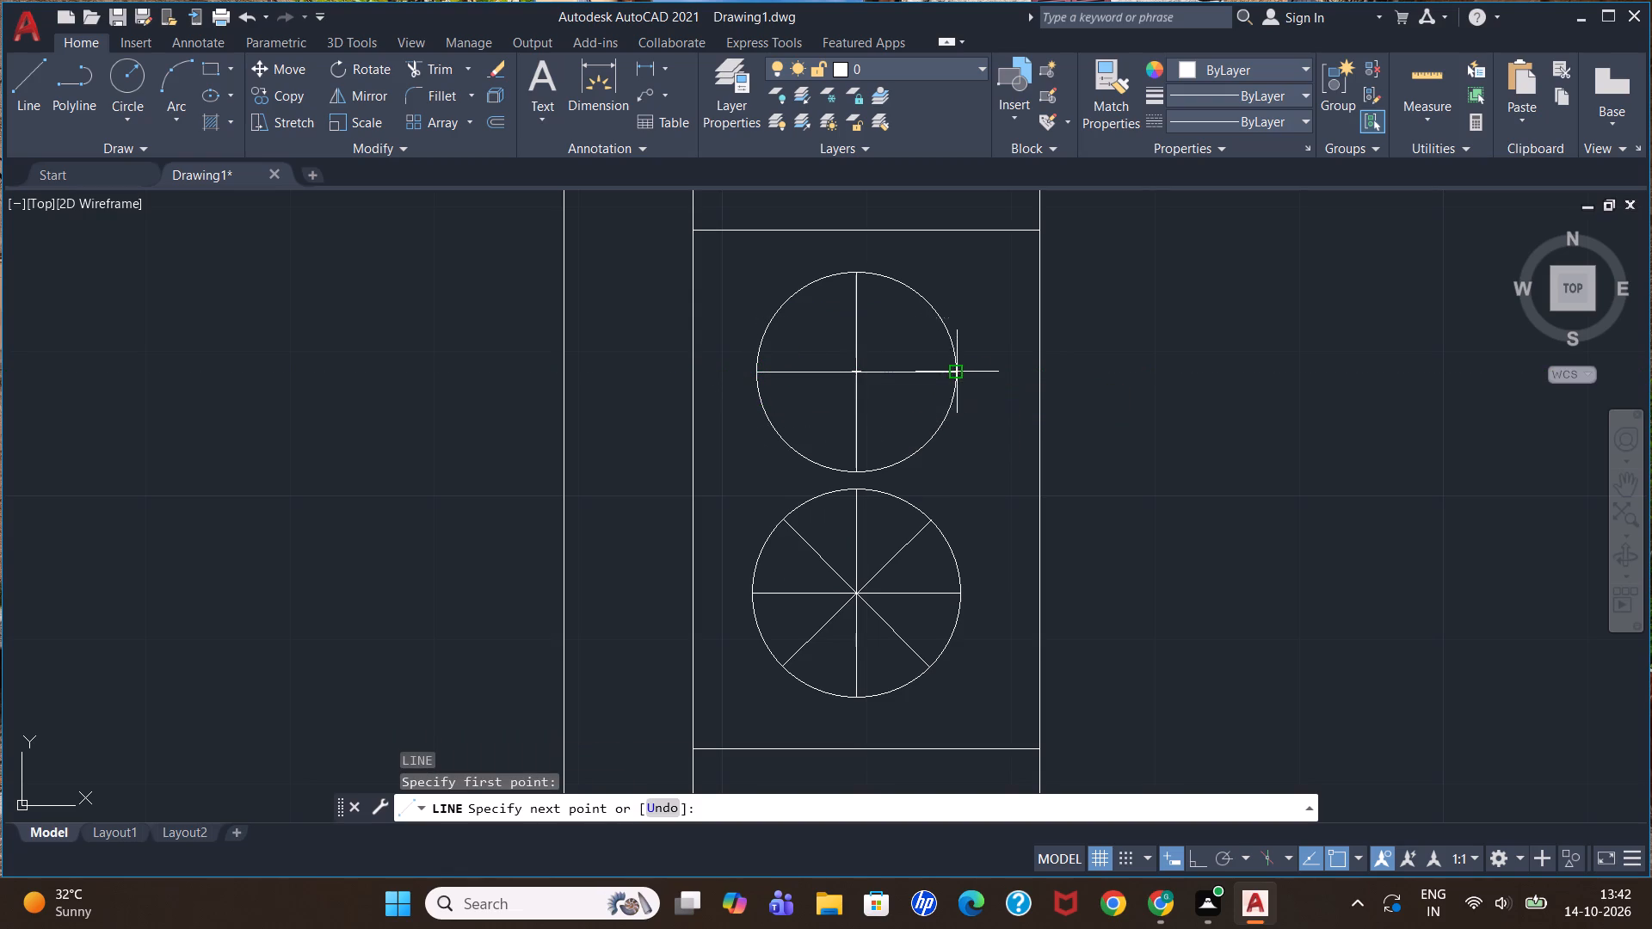
key("Return")
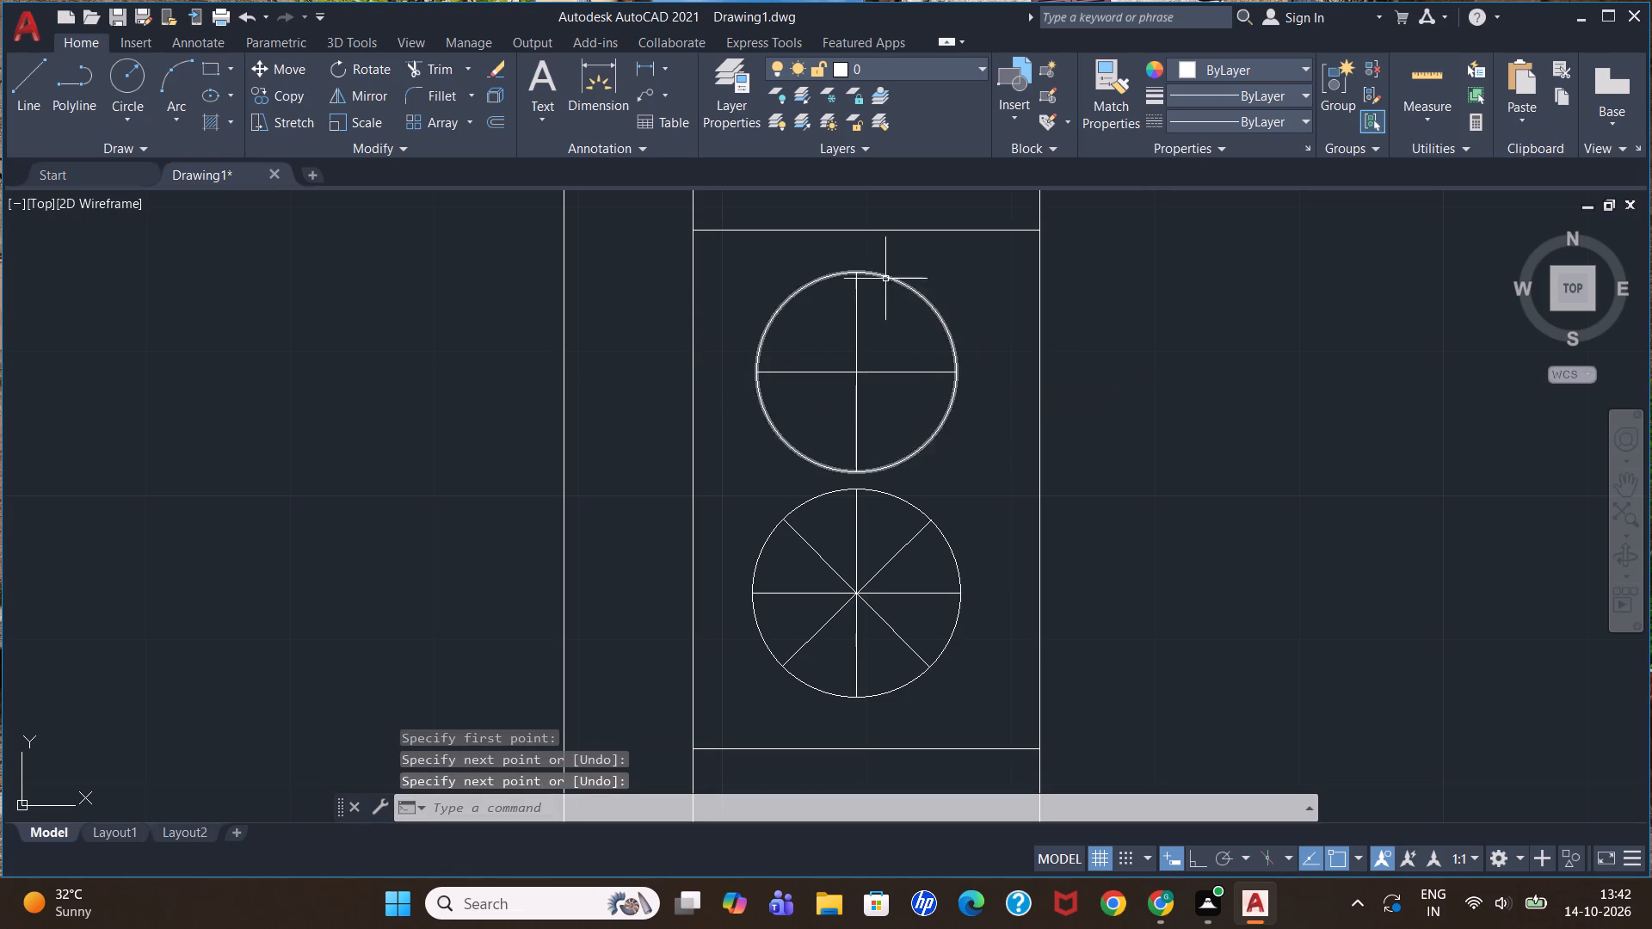
Draw two crossing diagonal lines through the upper circle's centre, from edge to edge.
key("Return")
left_click(922, 296)
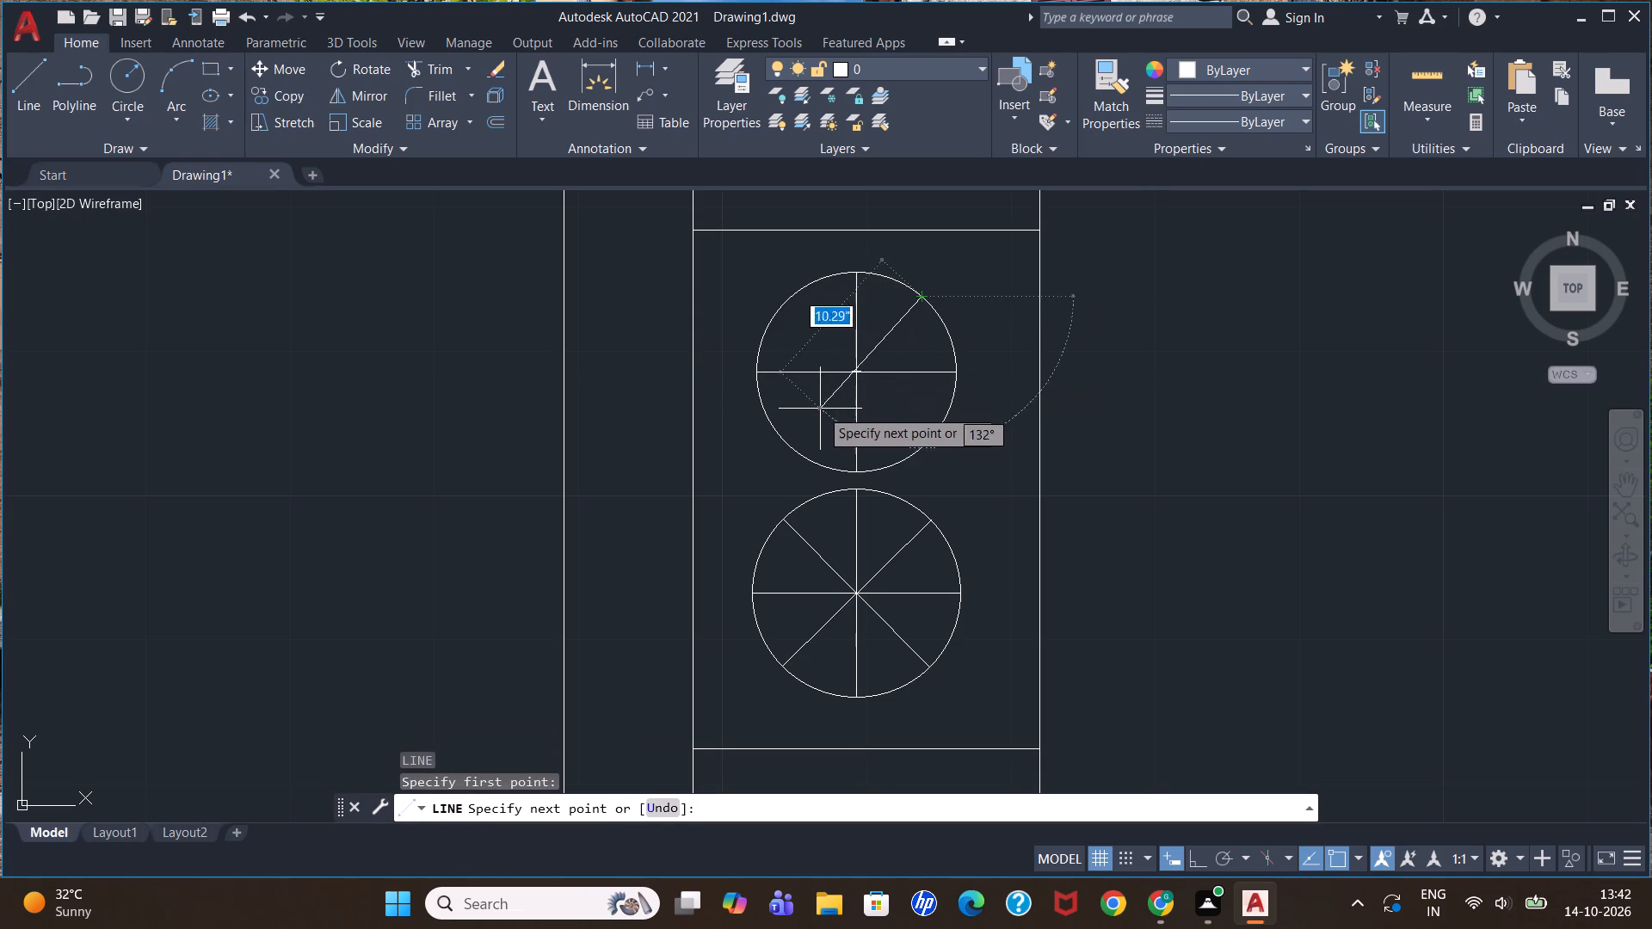
left_click(788, 447)
key("Return")
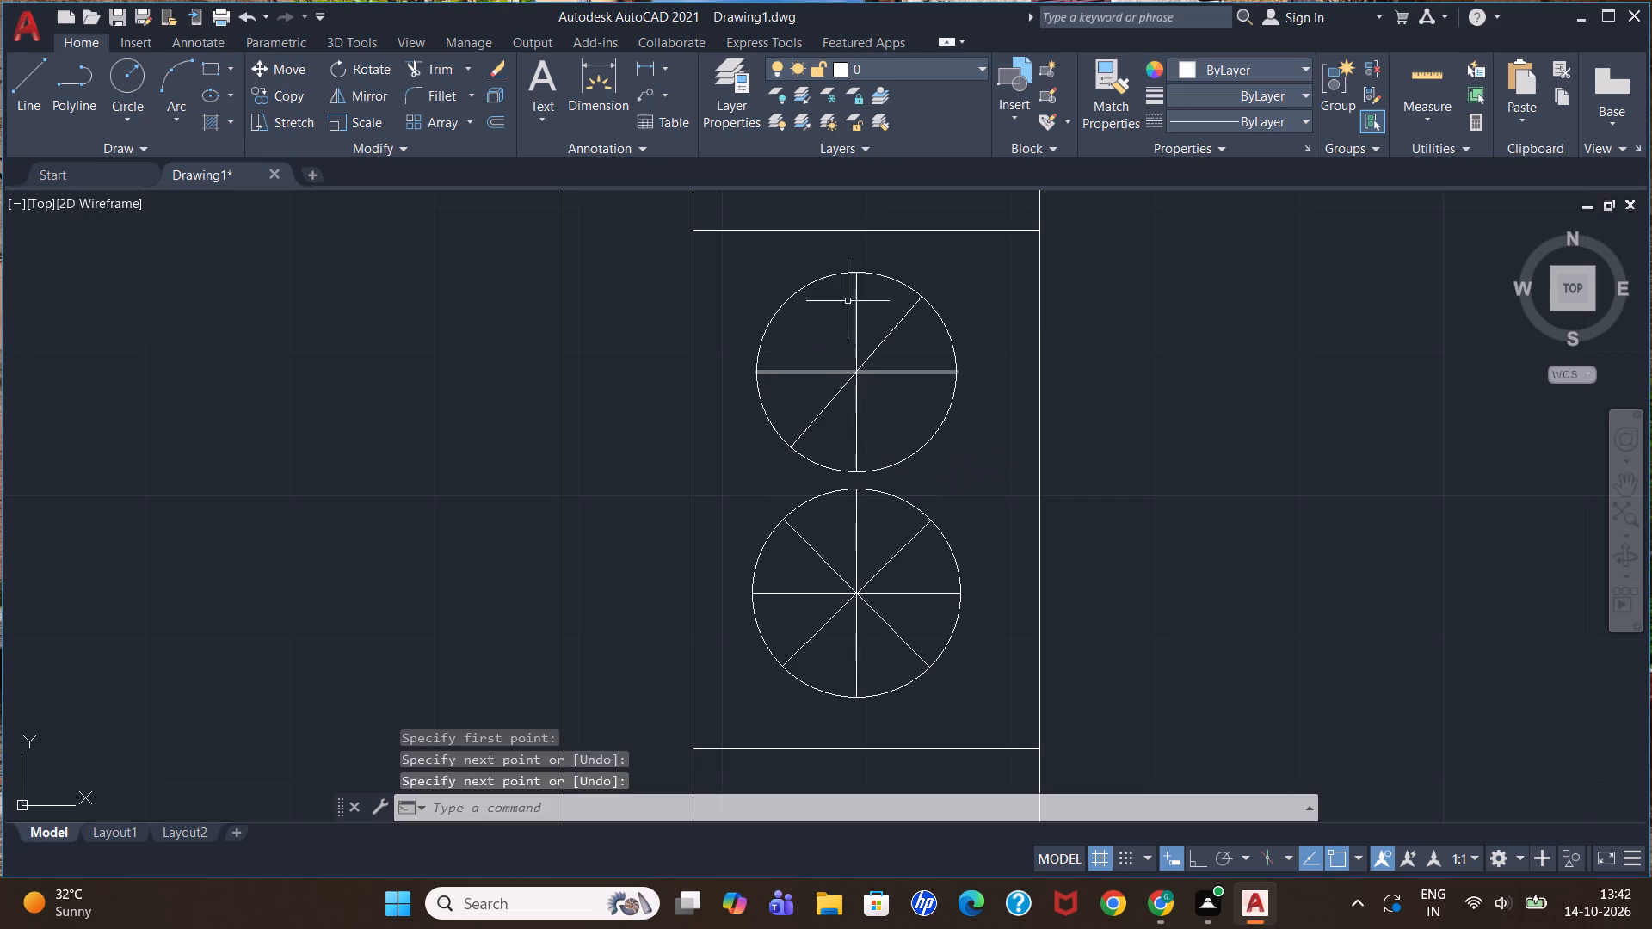
key("Return")
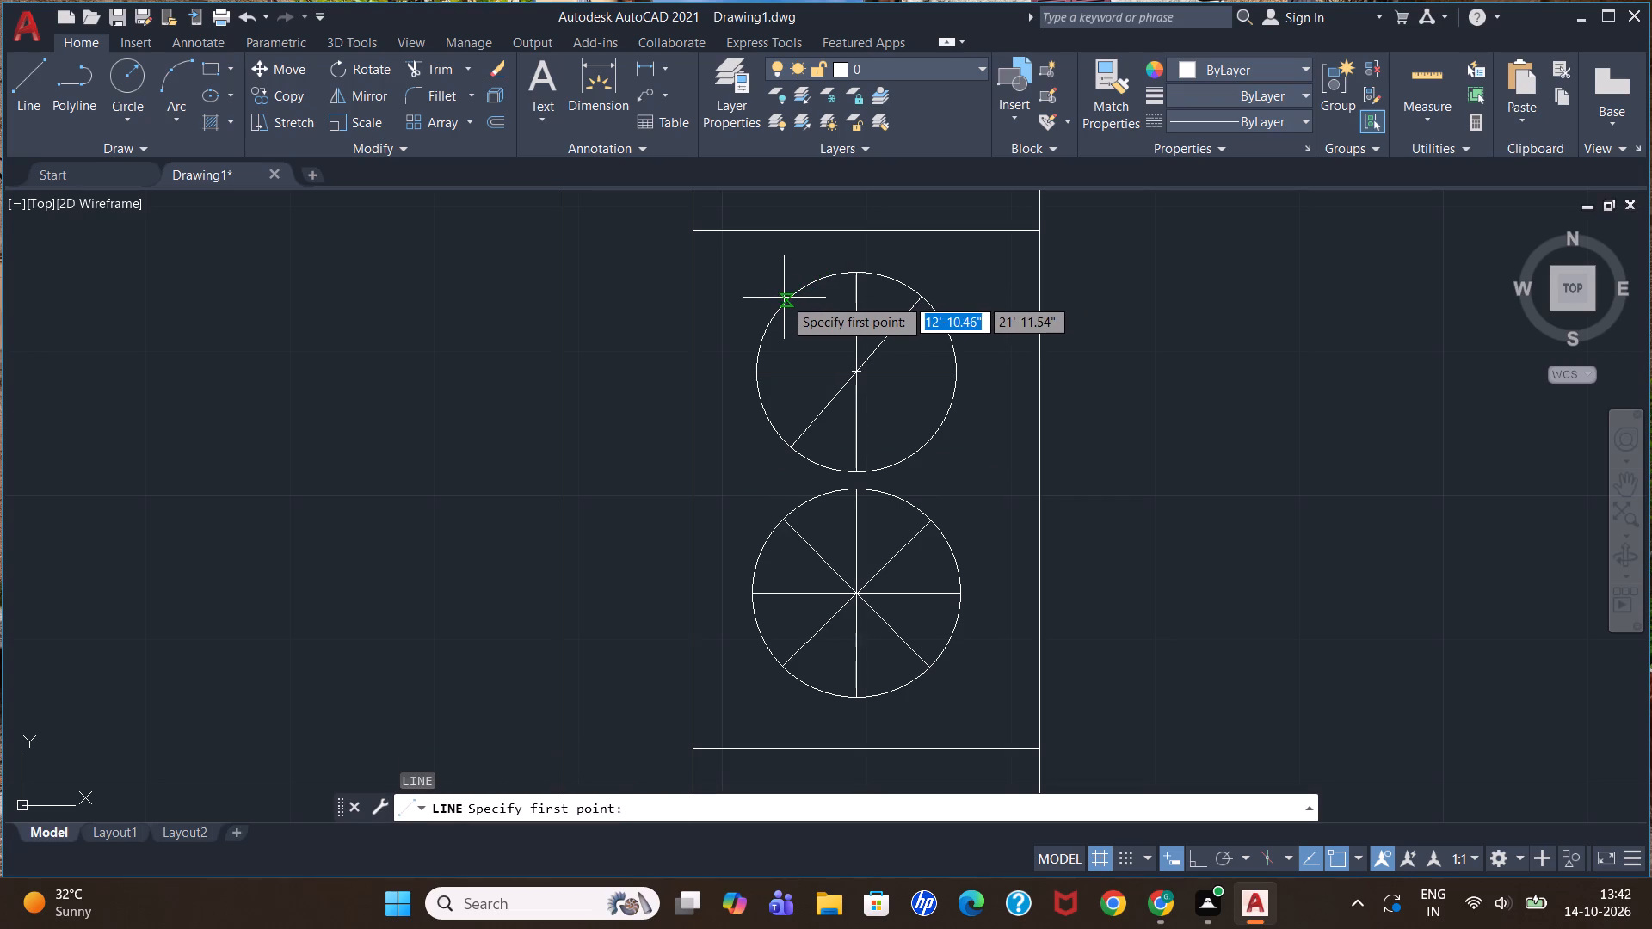
left_click(790, 298)
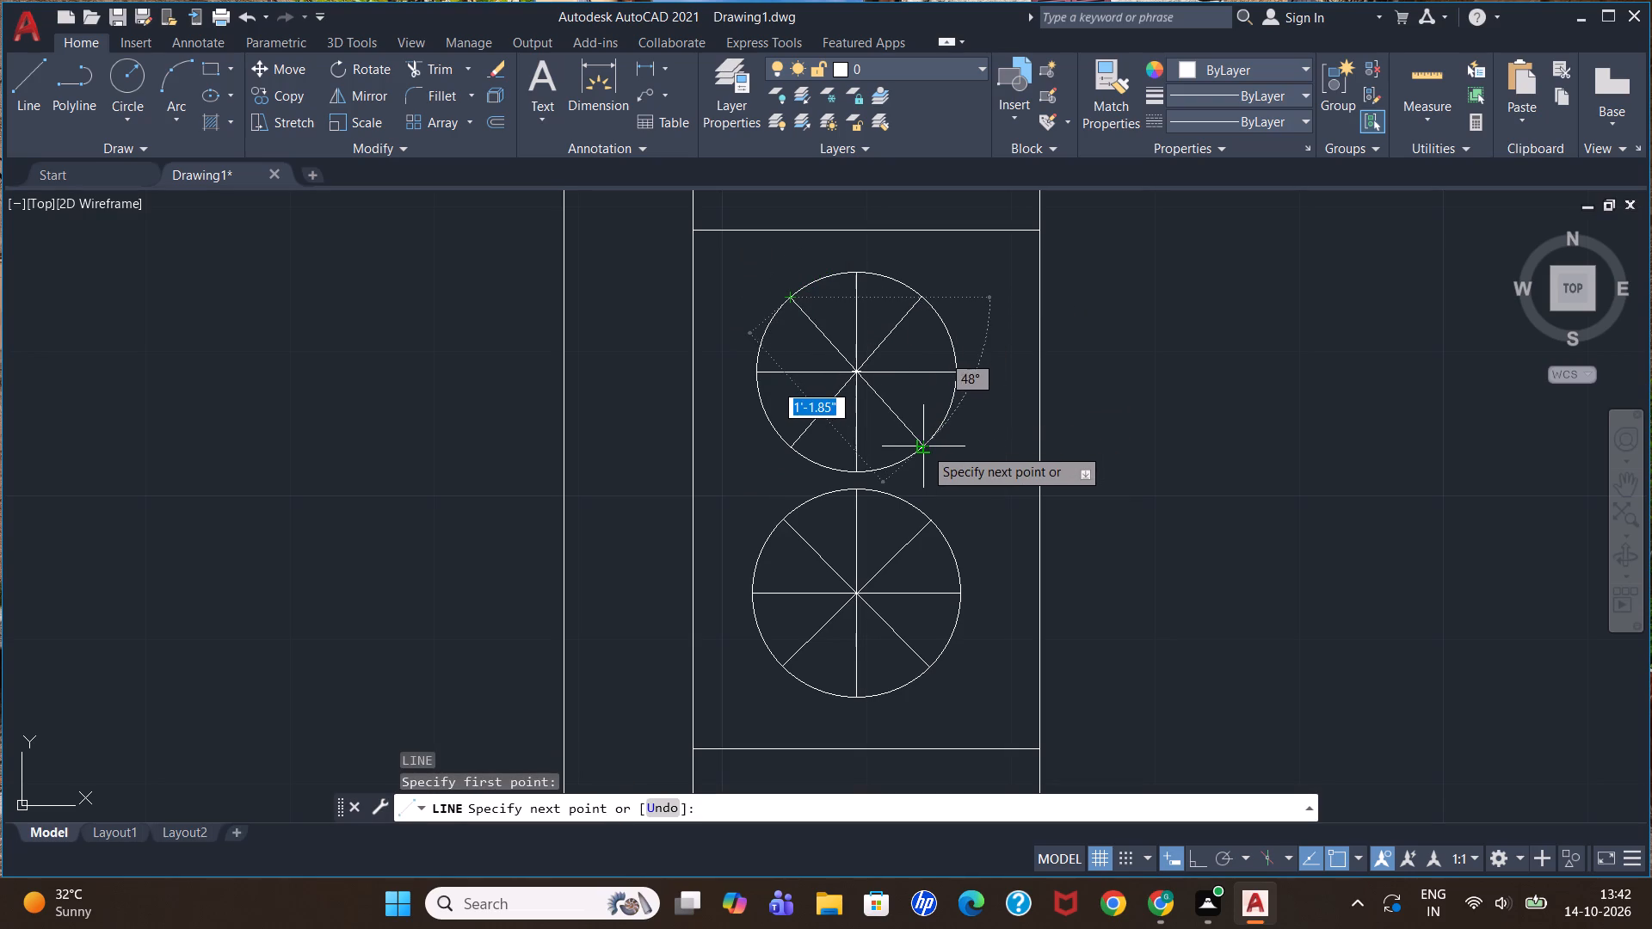
left_click(924, 447)
key("Return")
Draw a vertical line across the top strip, from the midpoint of its lower edge up to the inner wall line.
scroll(946, 464, "down", 2)
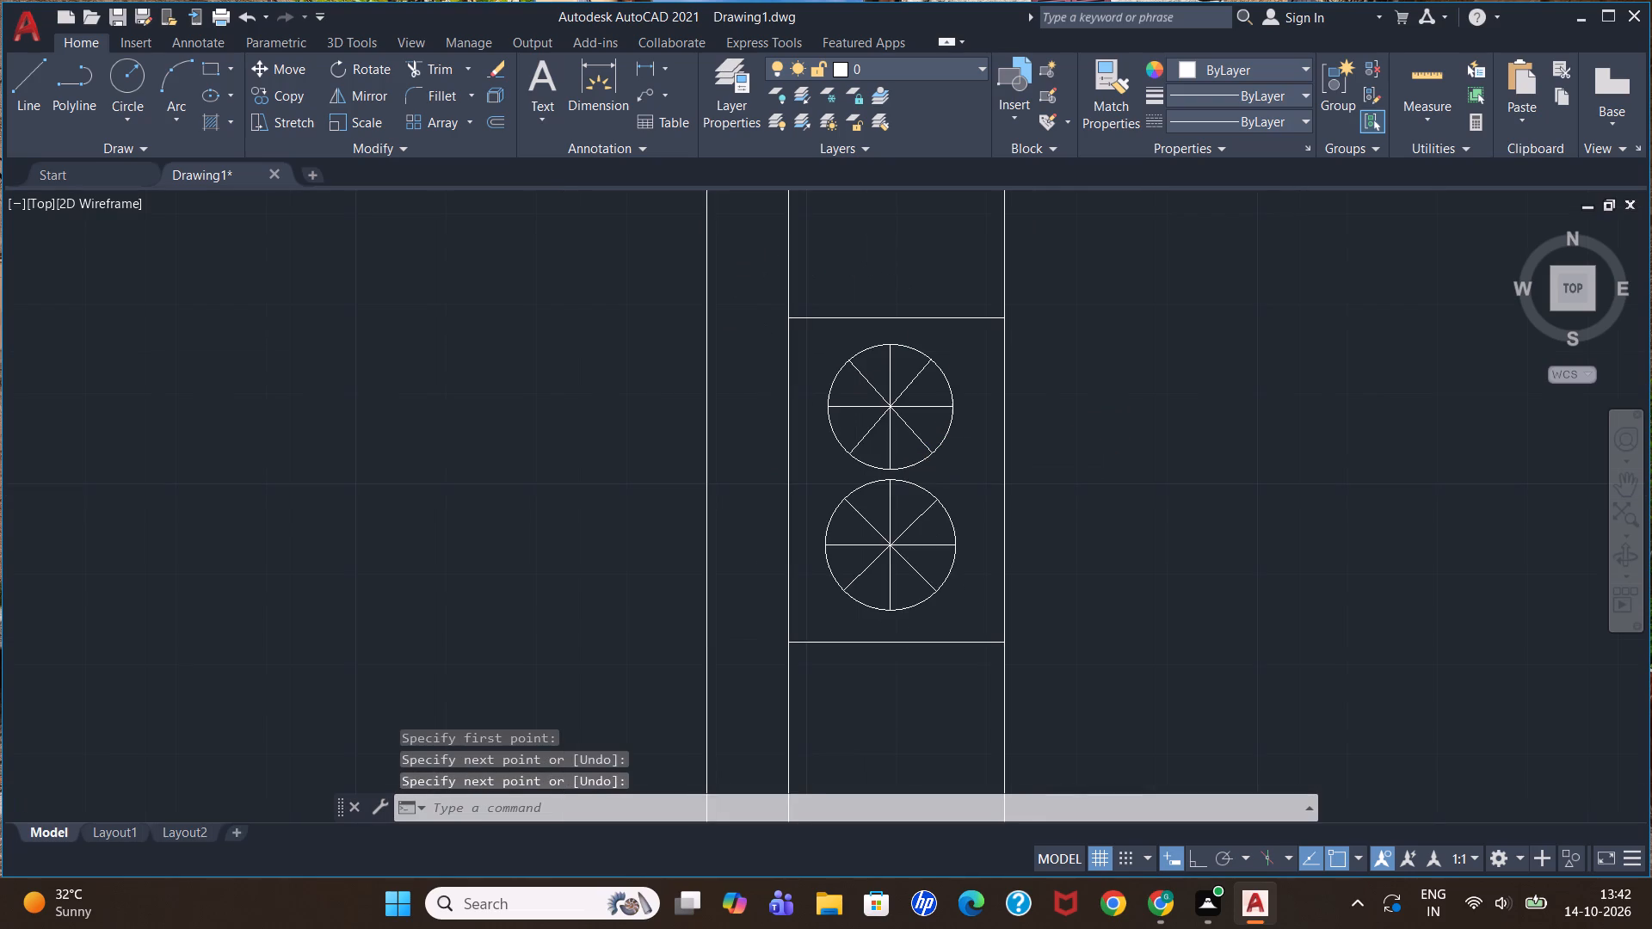
scroll(946, 464, "down", 1)
scroll(1031, 411, "down", 1)
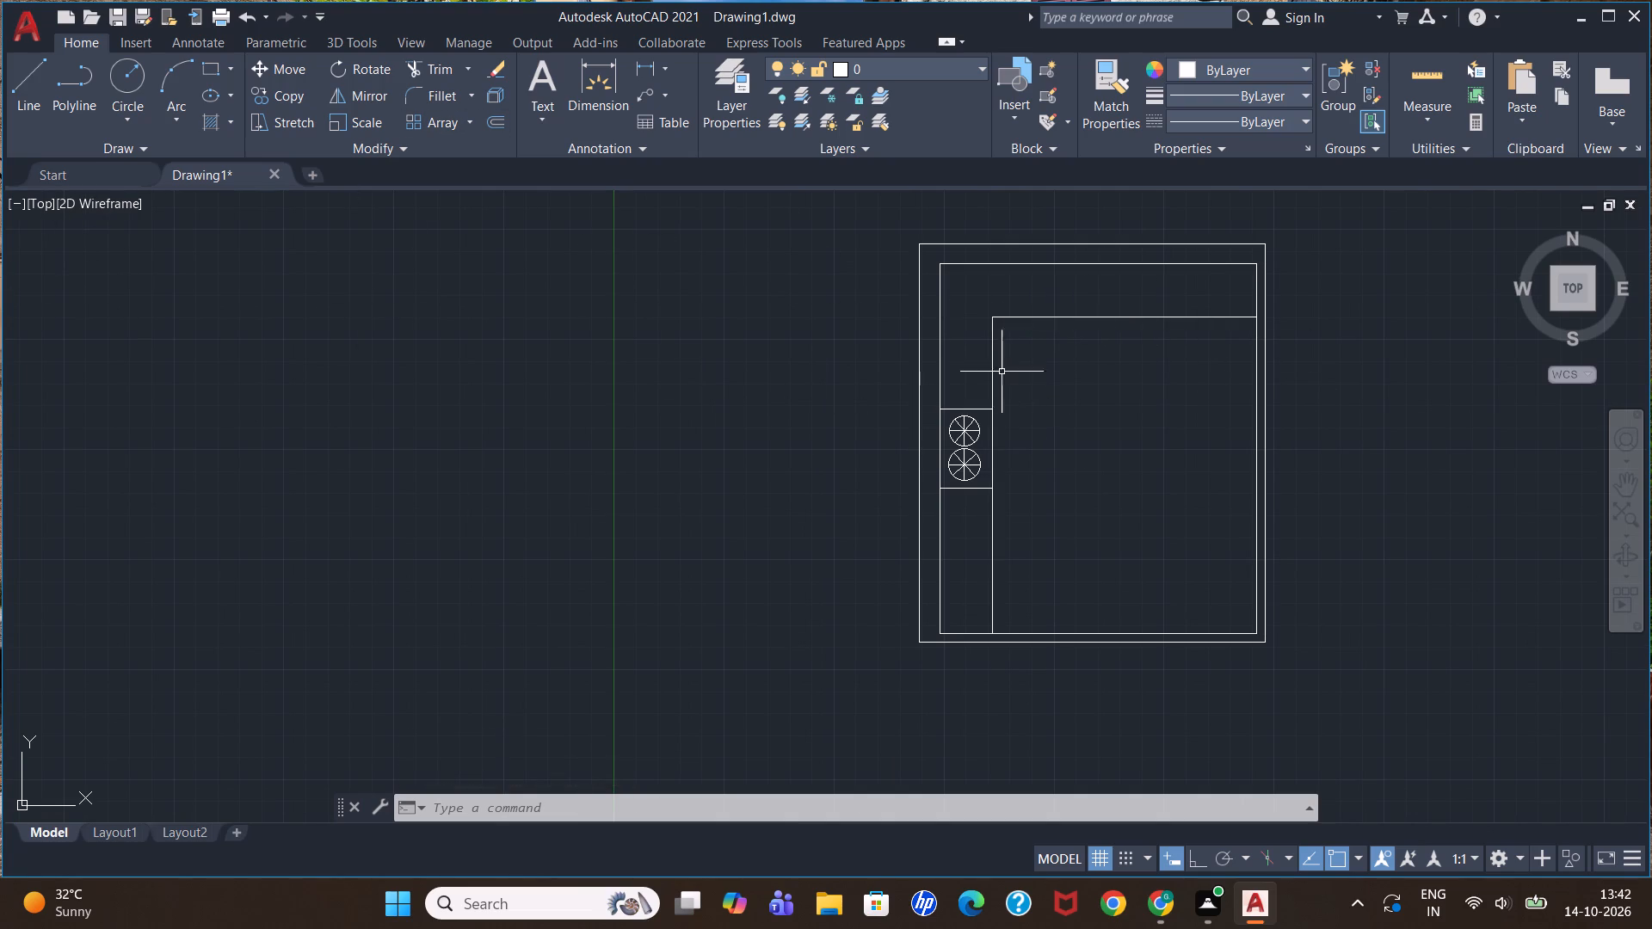
key("l")
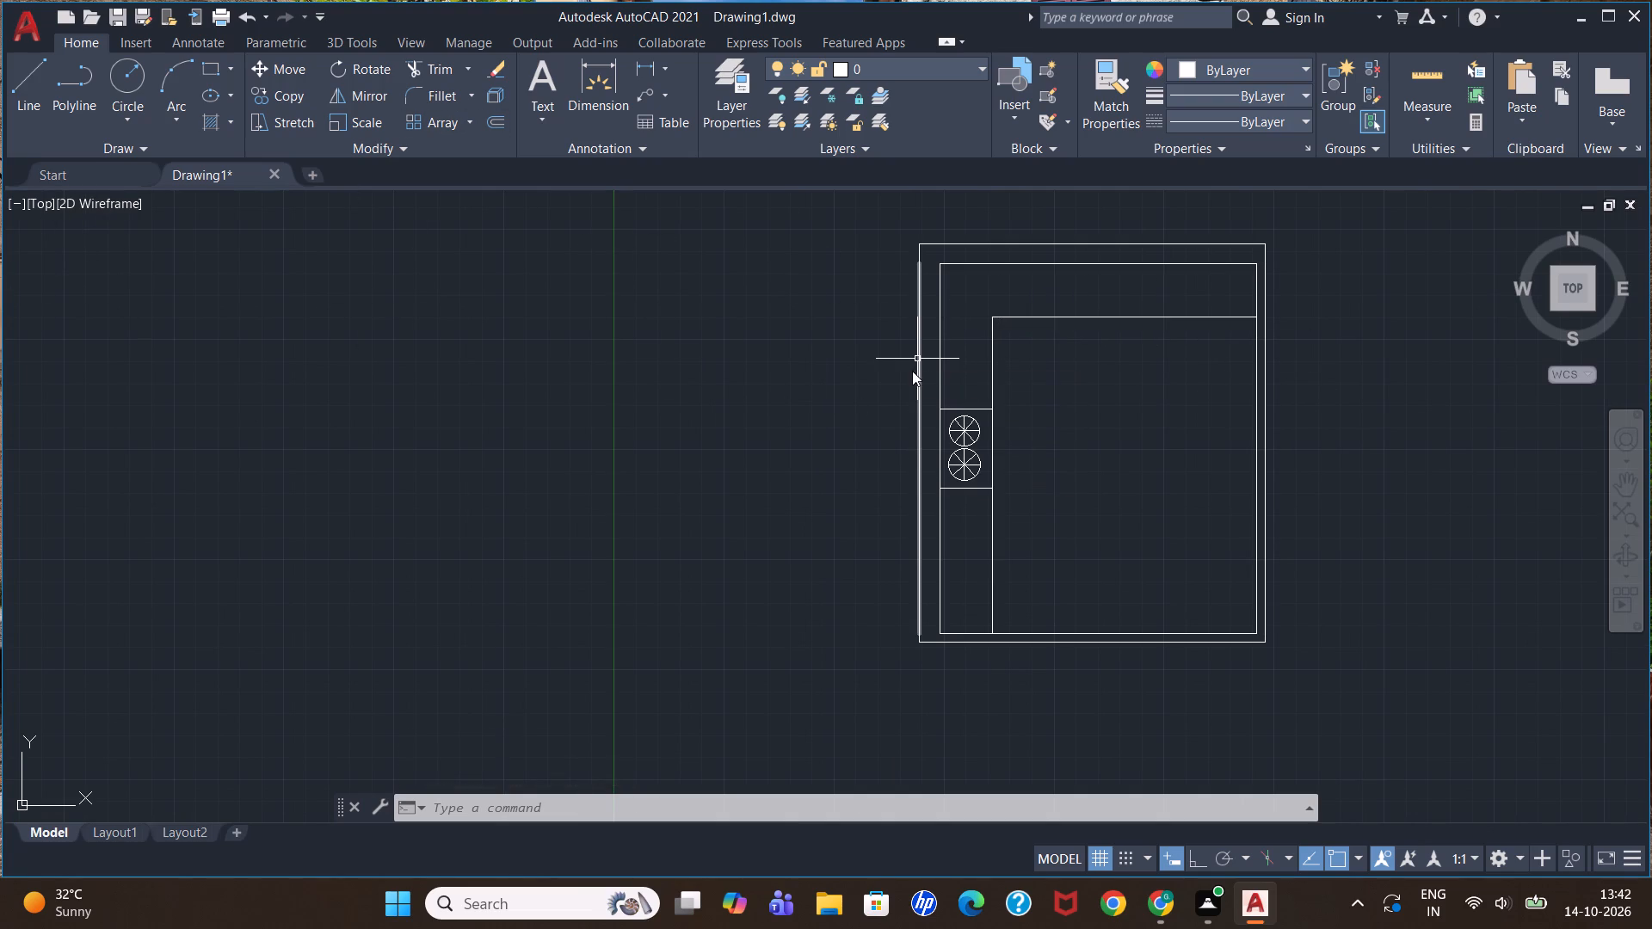
key("Return")
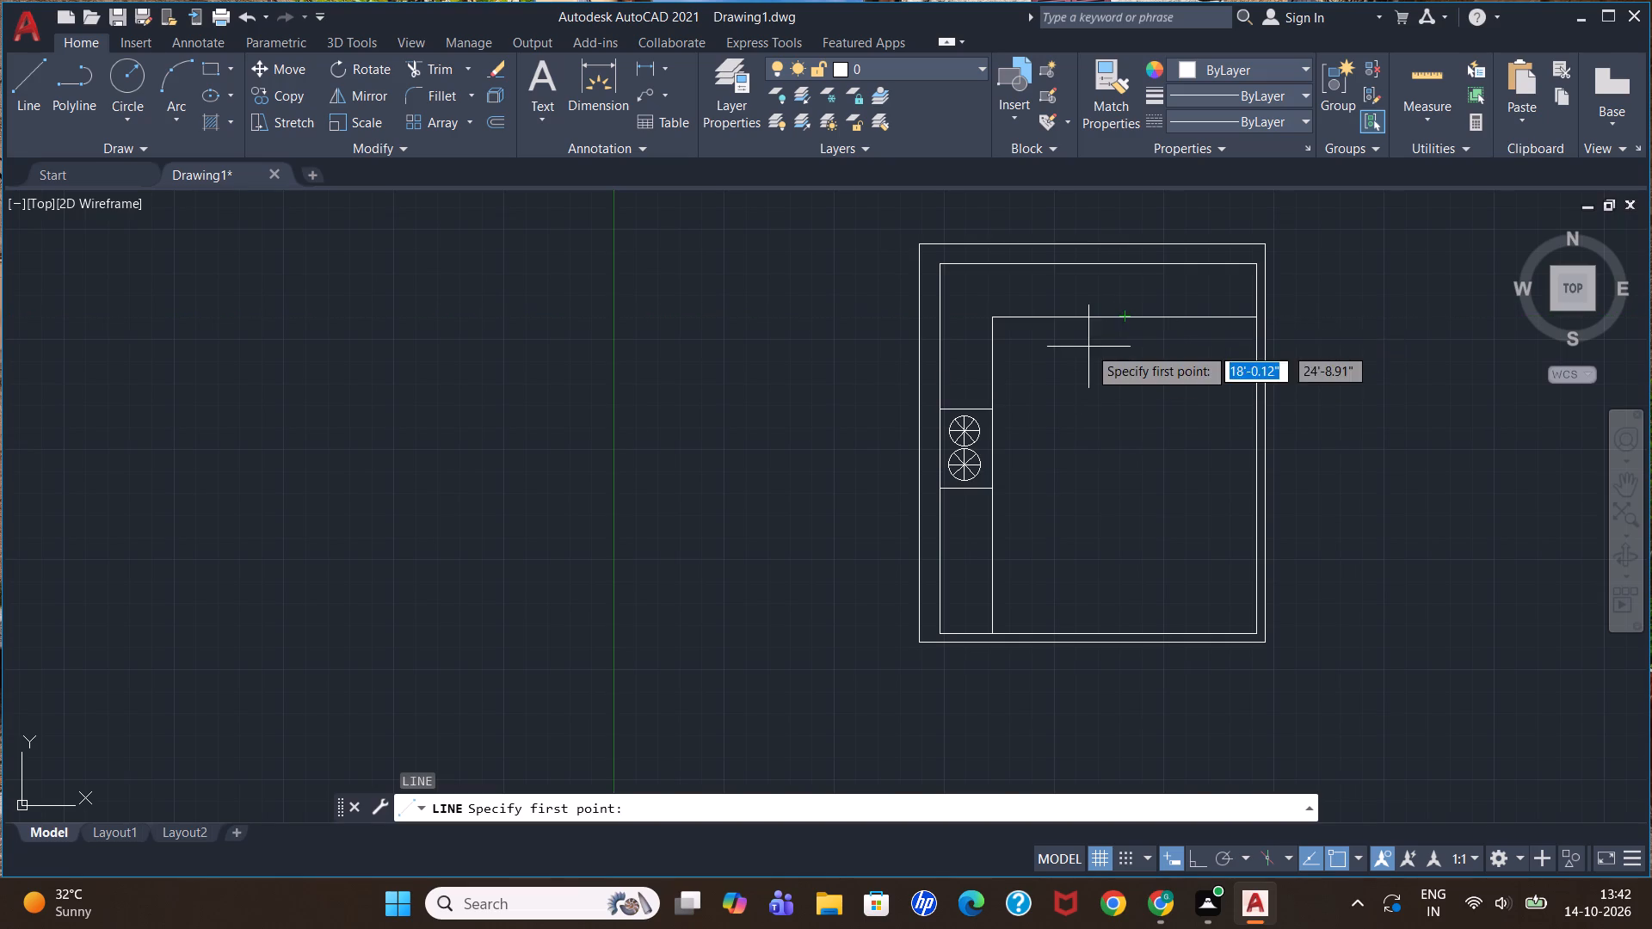
left_click(1130, 317)
left_click(1125, 264)
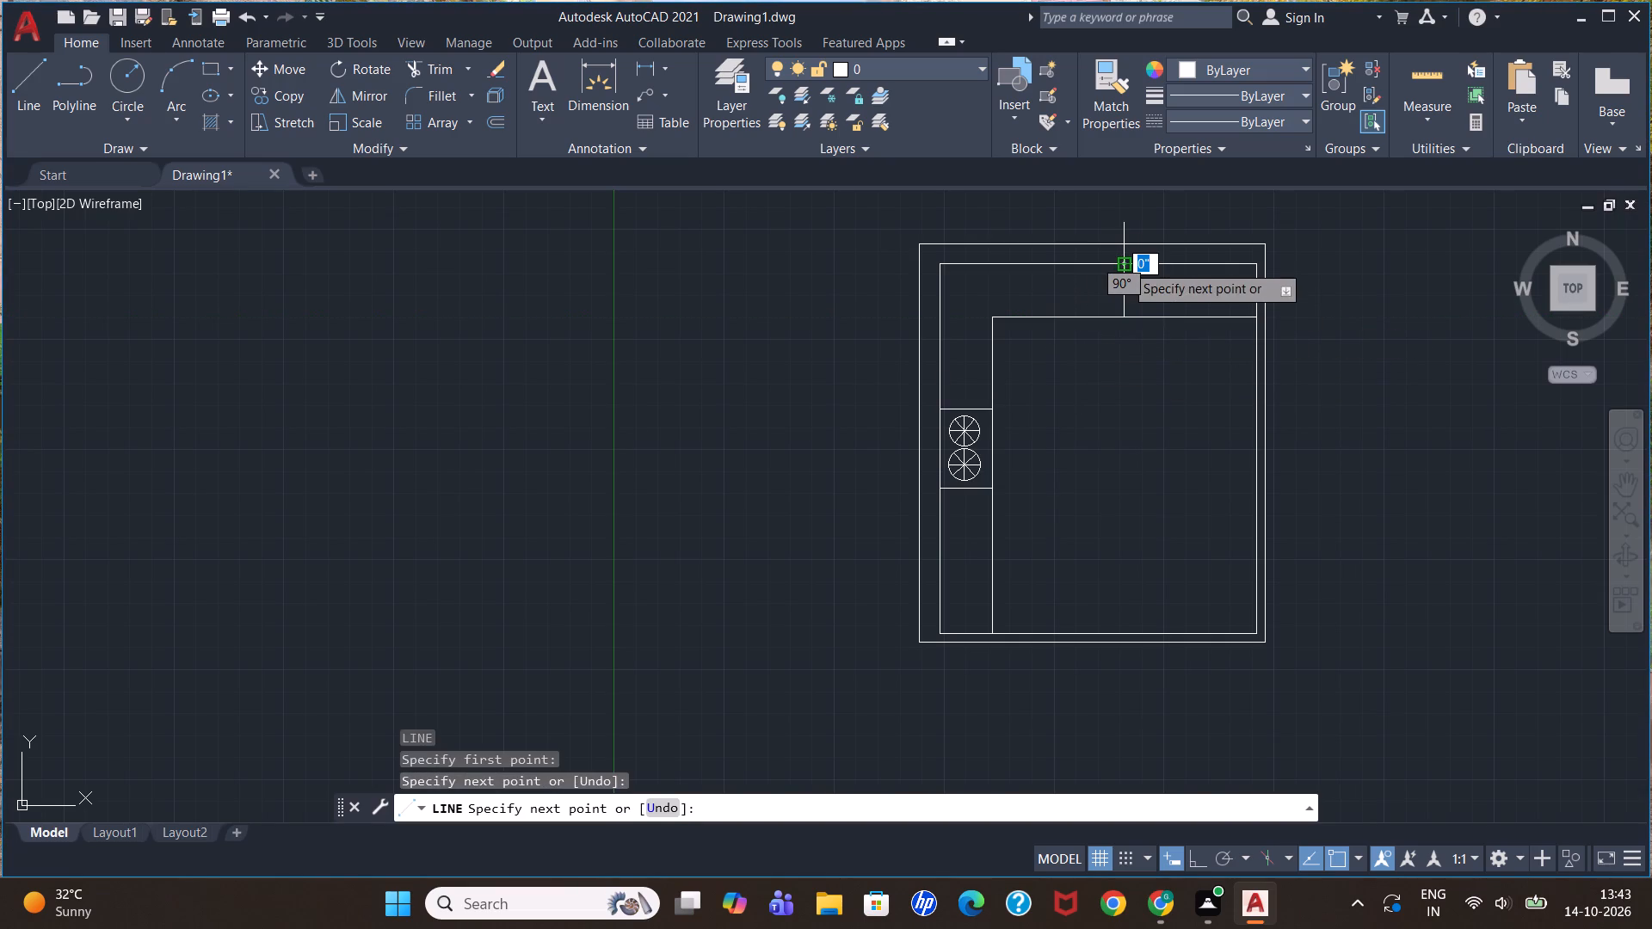
key("Escape")
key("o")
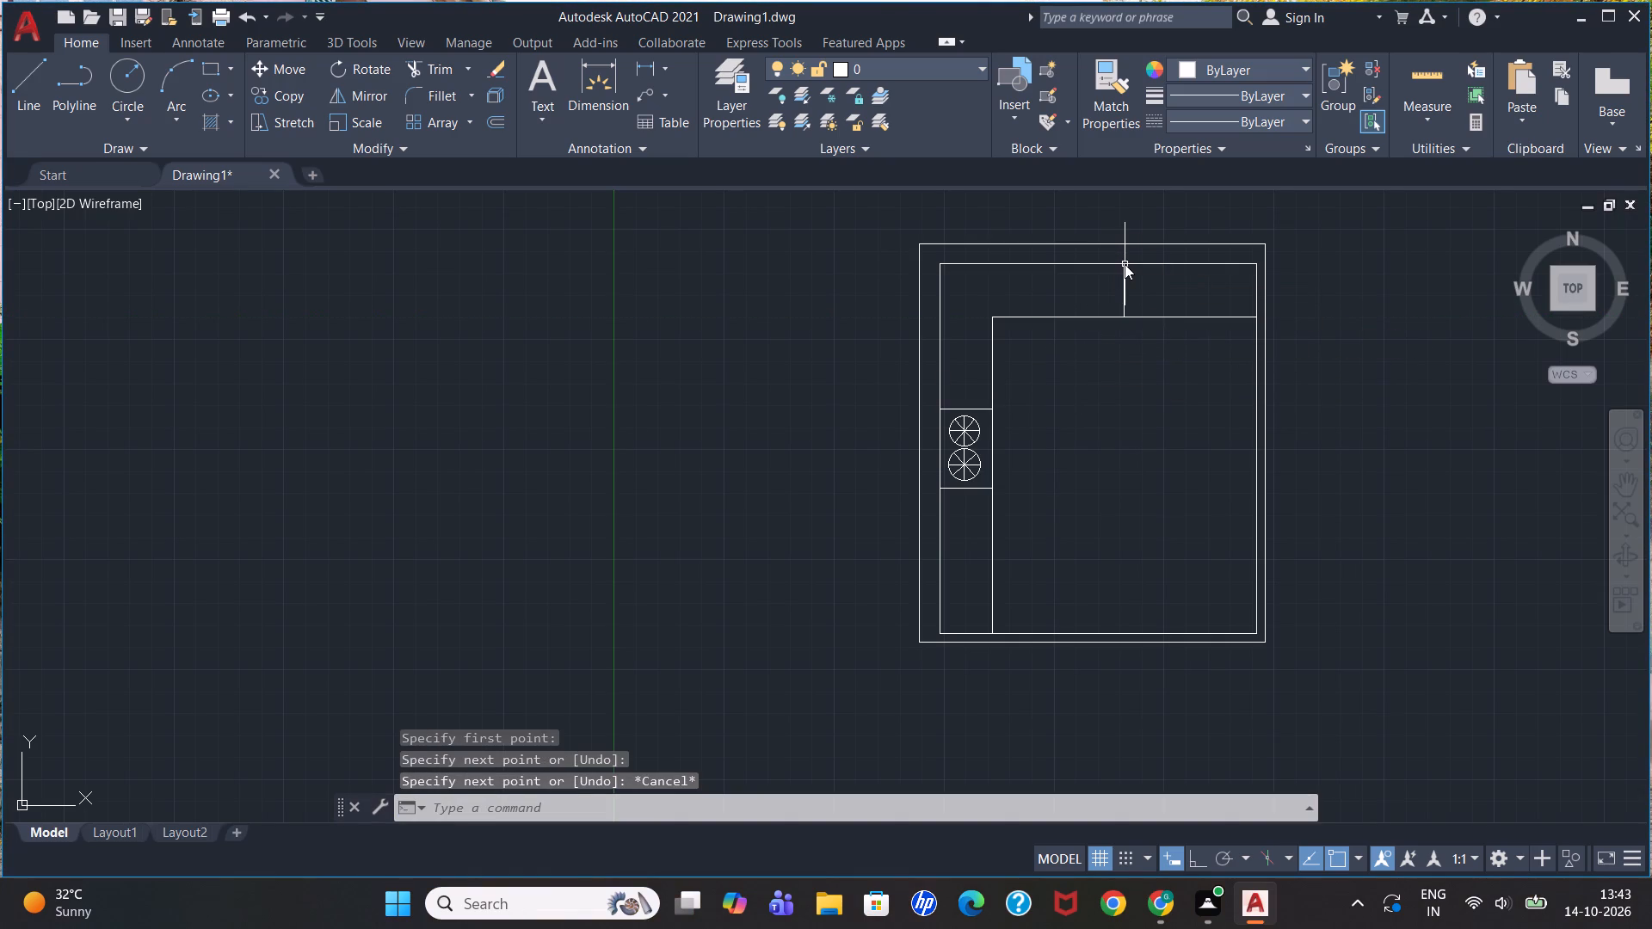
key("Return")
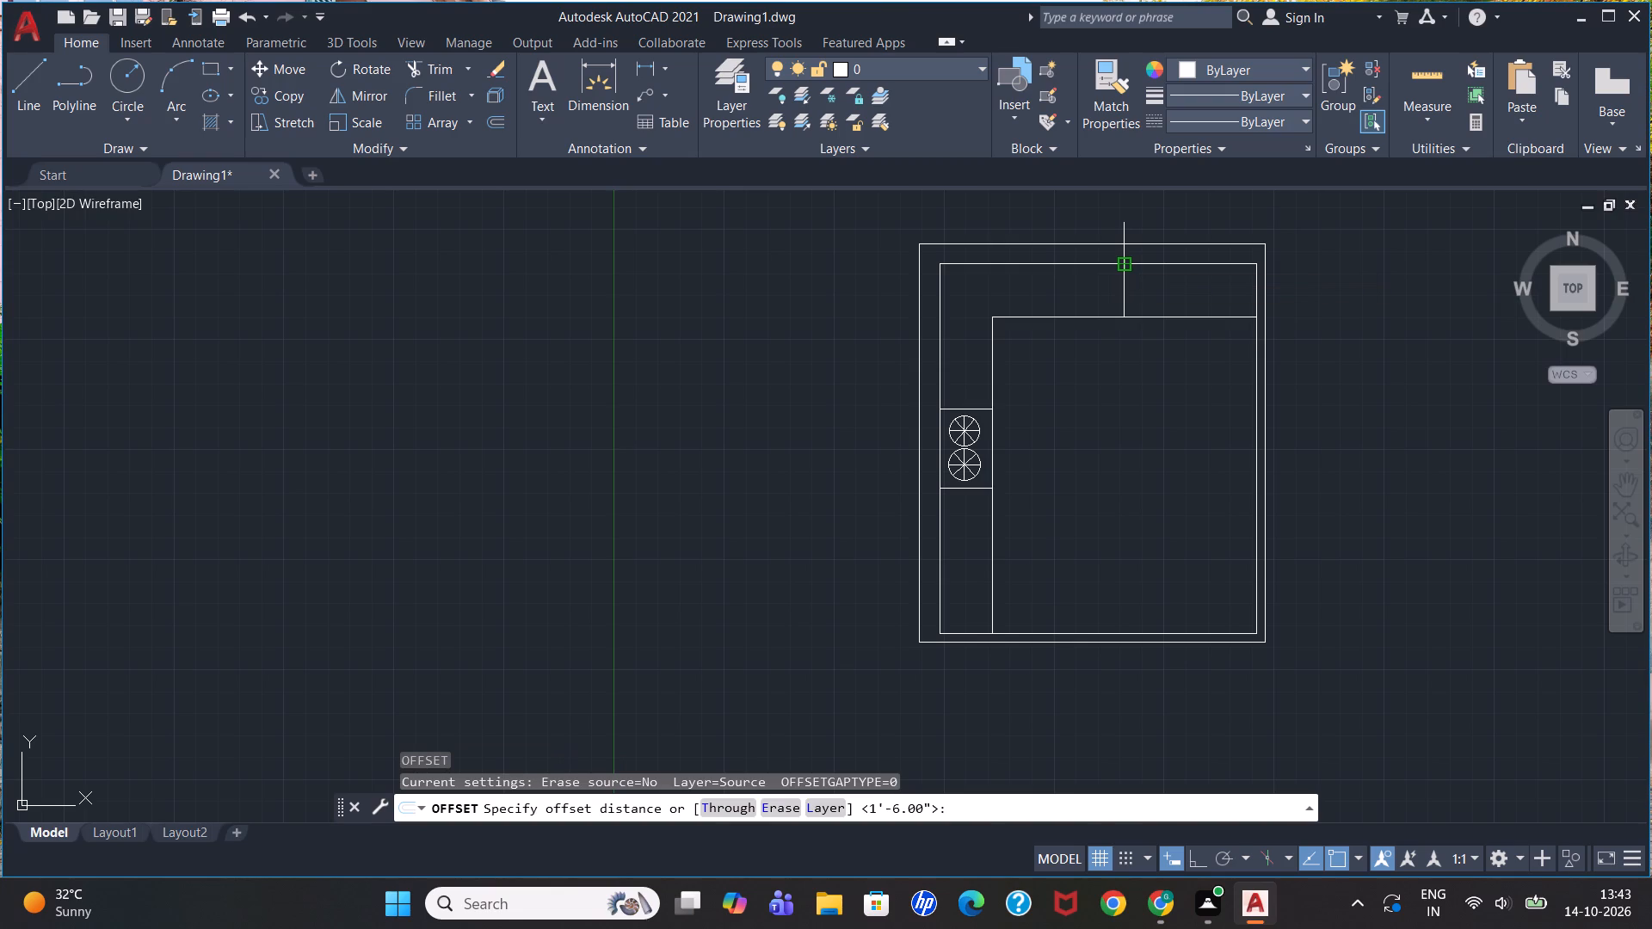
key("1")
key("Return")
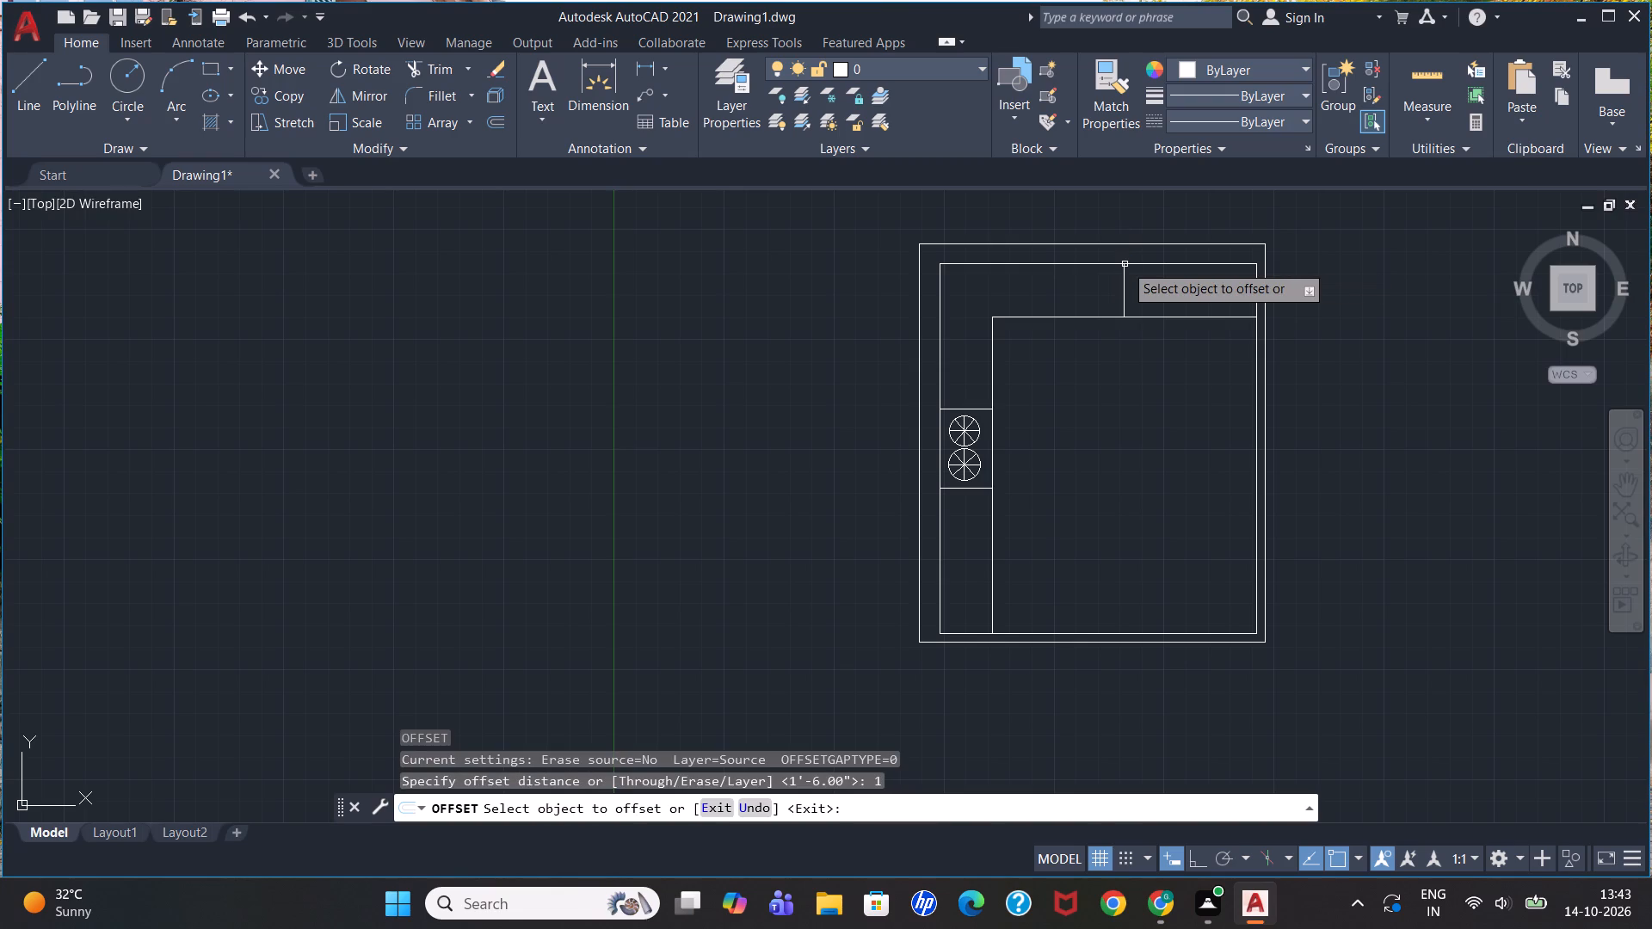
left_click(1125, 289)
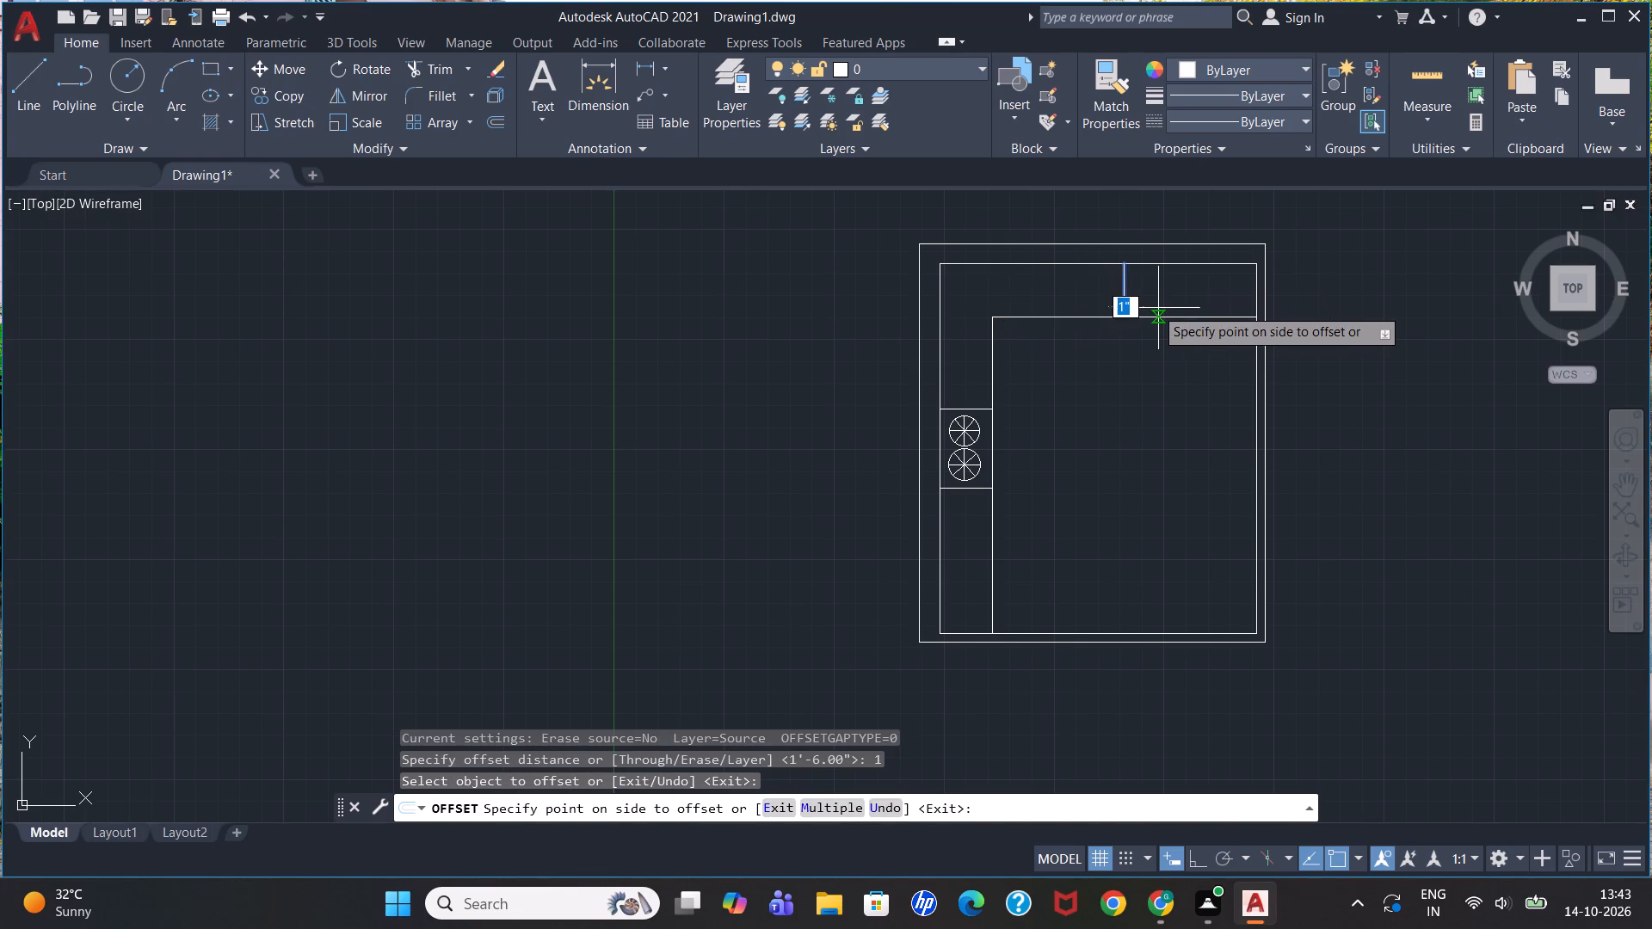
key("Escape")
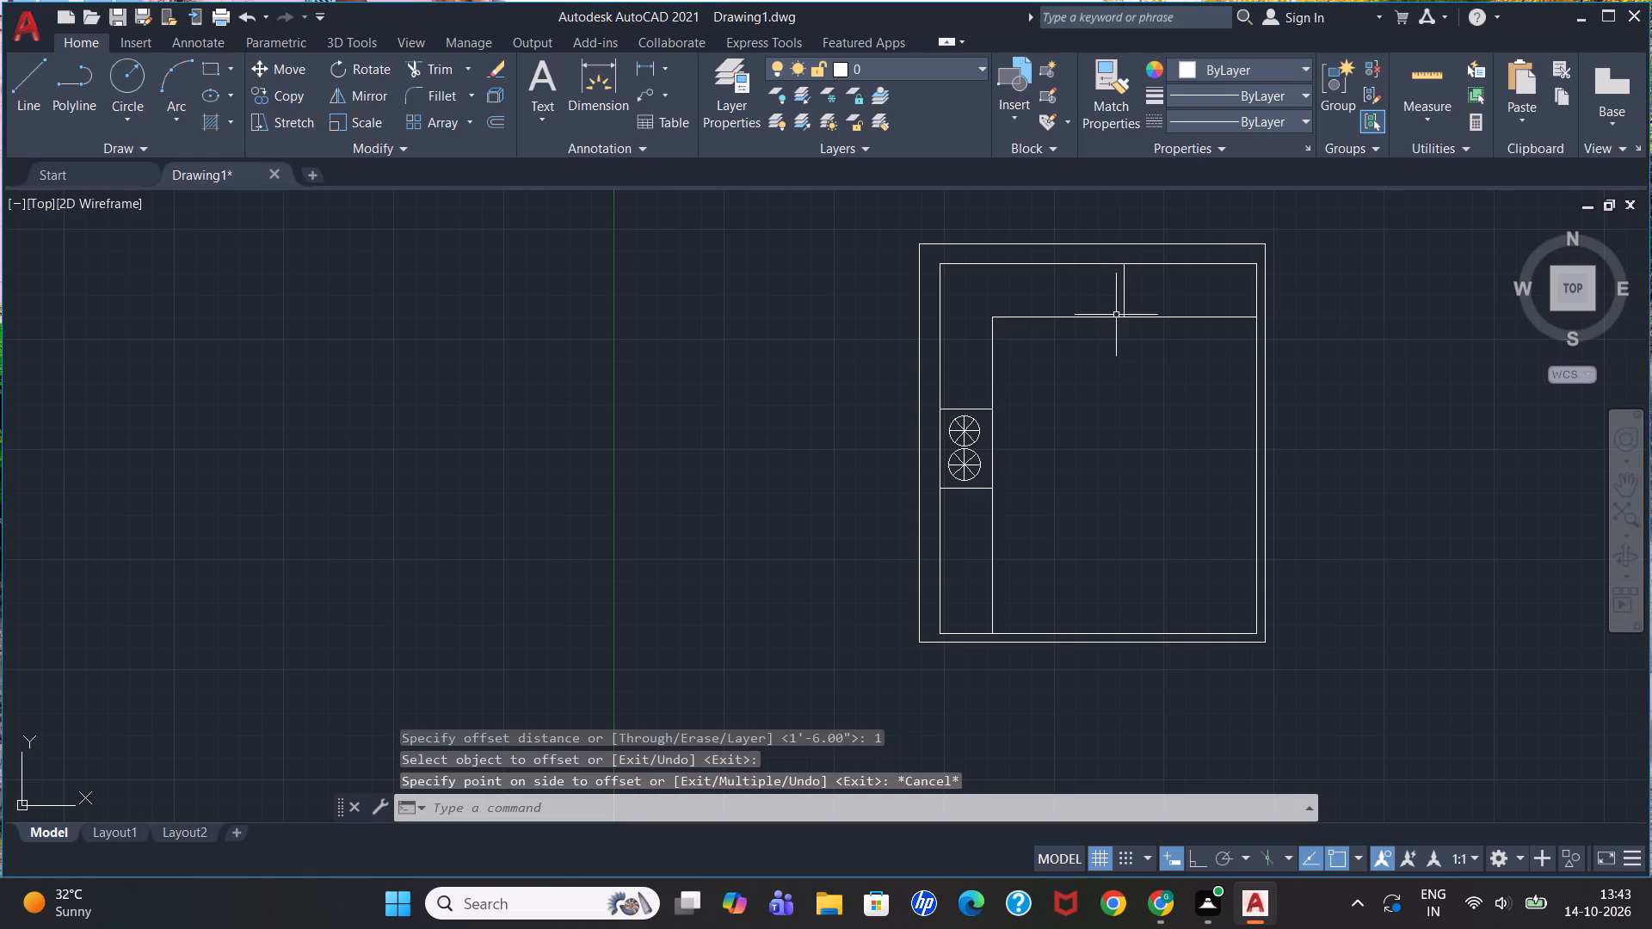
Offset the top strip's vertical line by 1' to both its left and right sides.
key("o")
key("Return")
key("1")
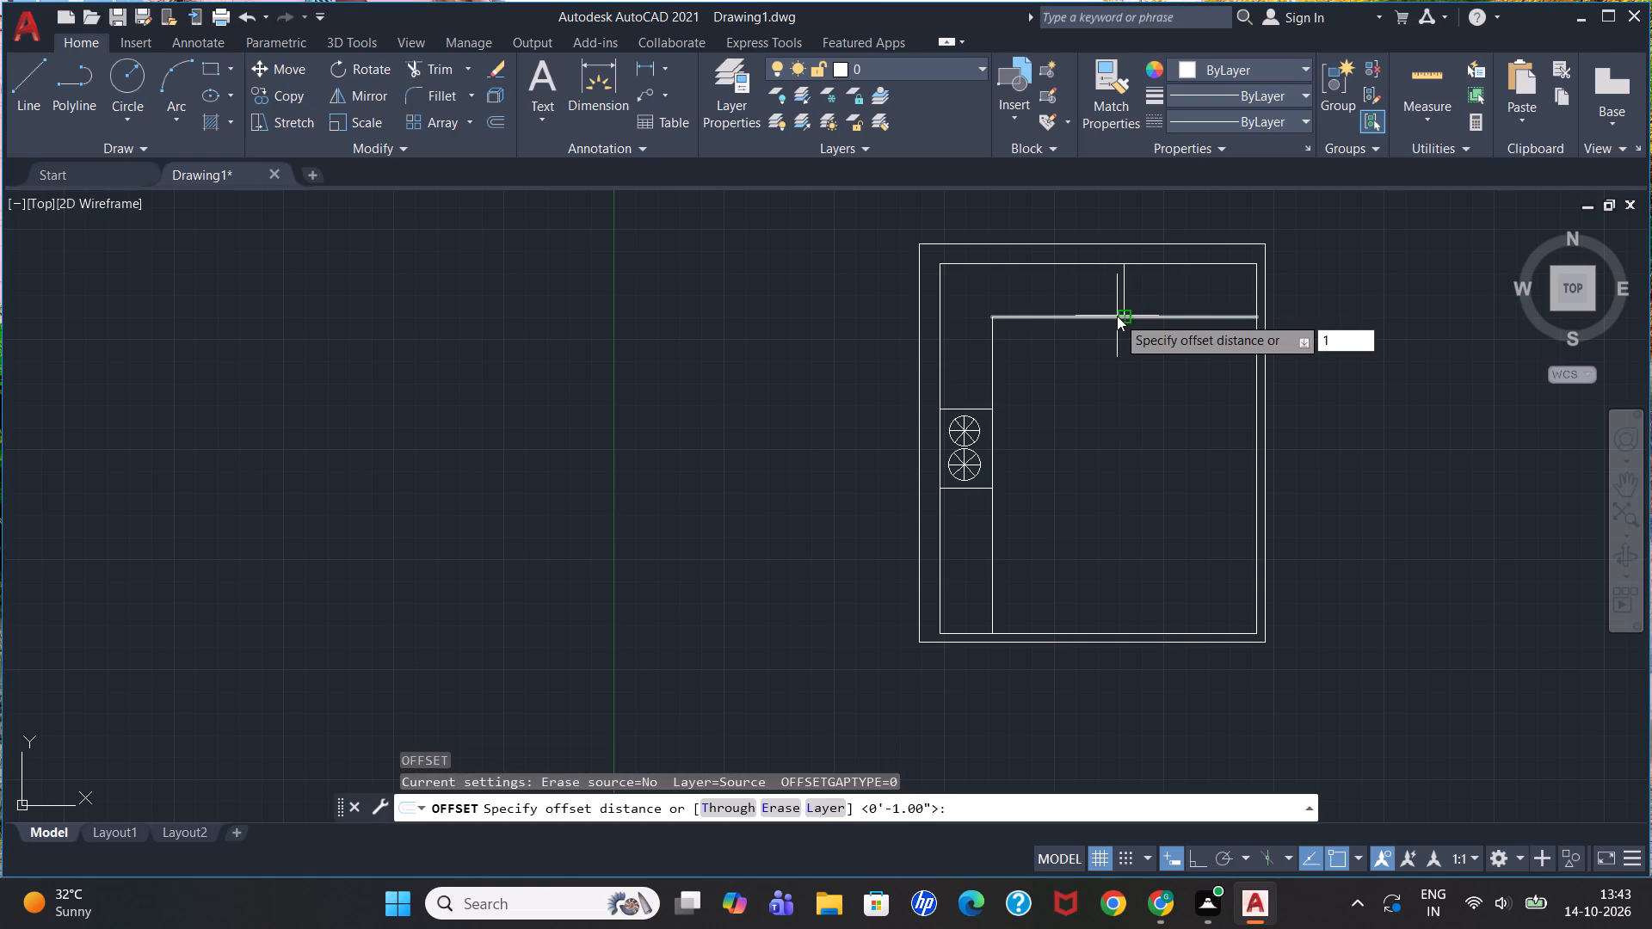
key("apostrophe")
key("Return")
left_click(1125, 299)
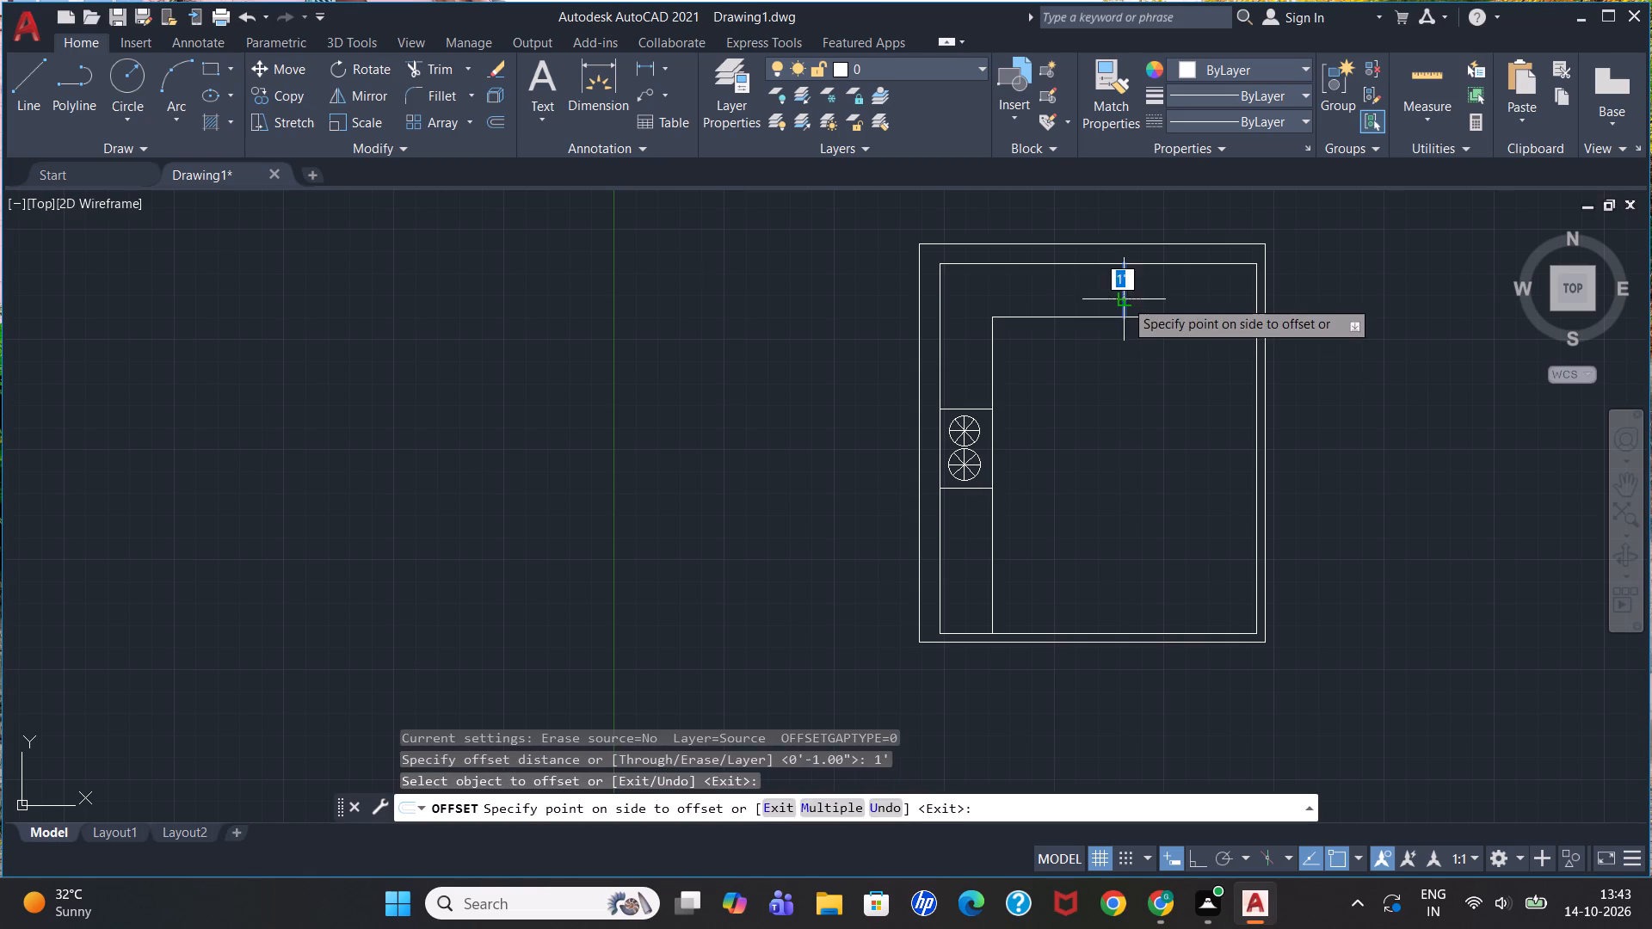
left_click(1016, 316)
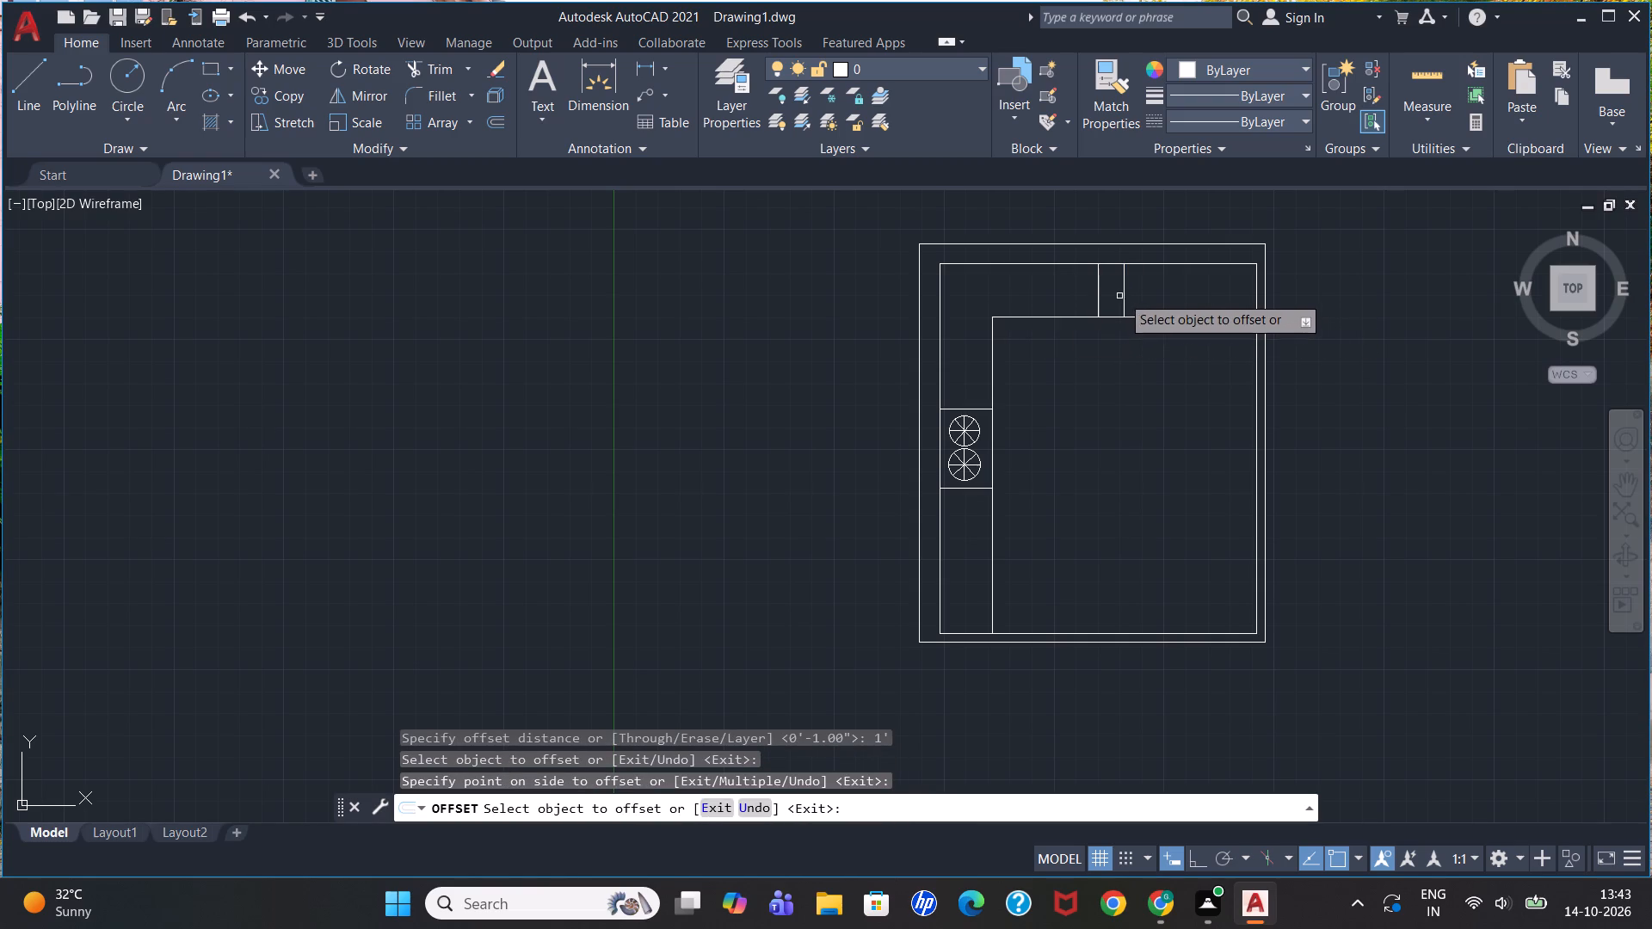
left_click(1123, 294)
left_click(1212, 304)
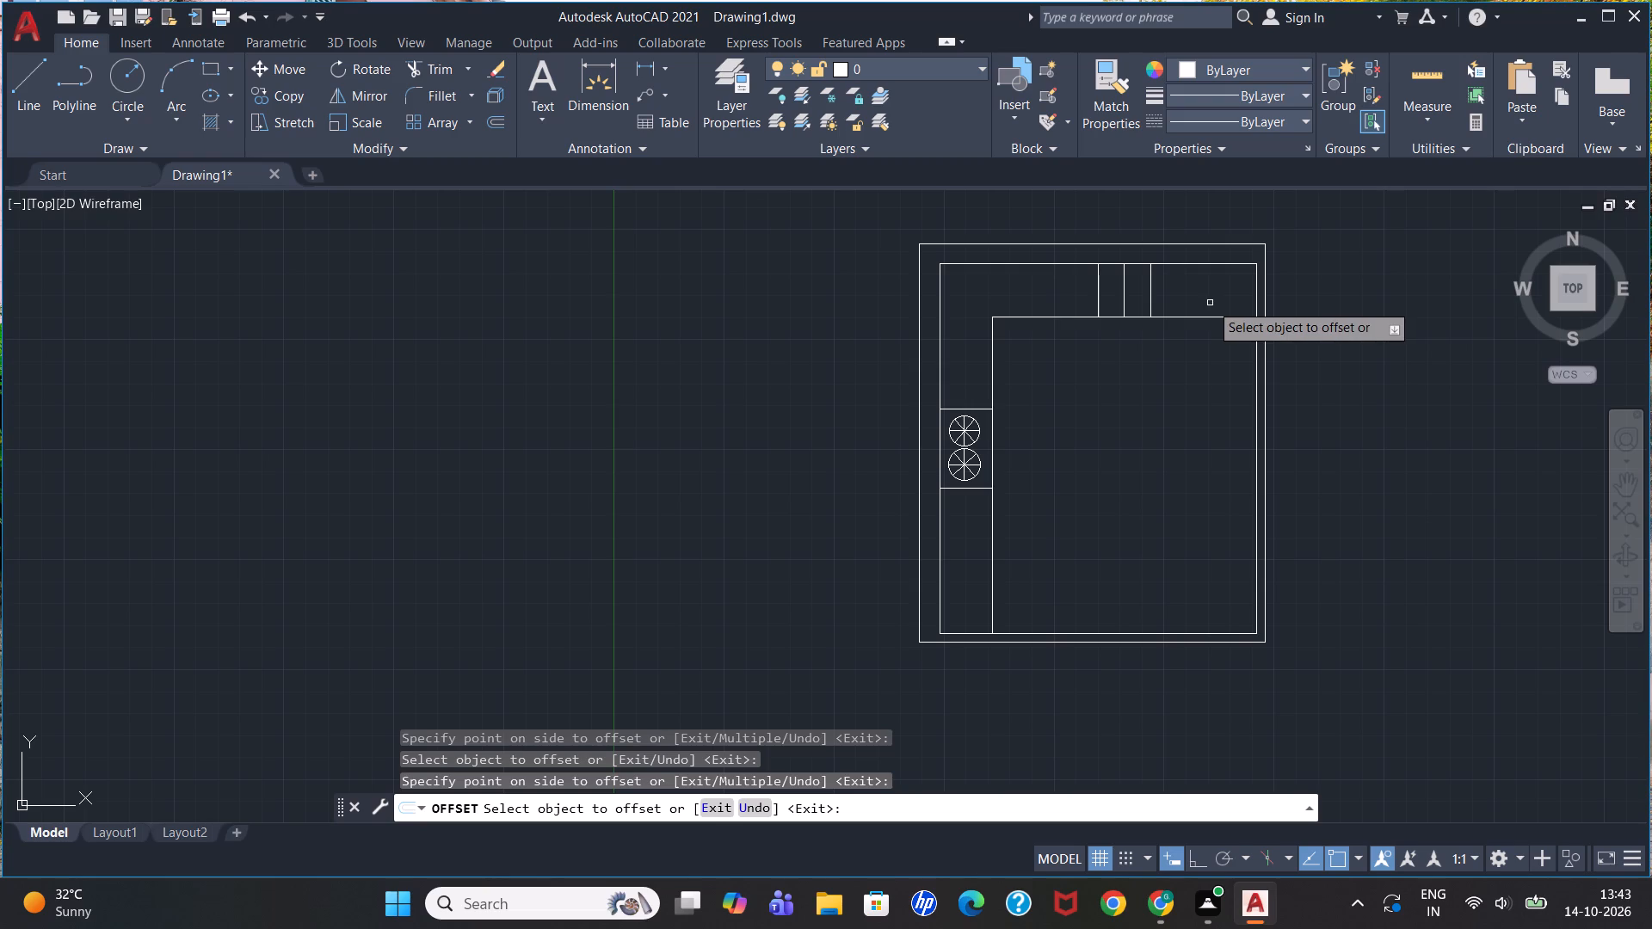
key("Escape")
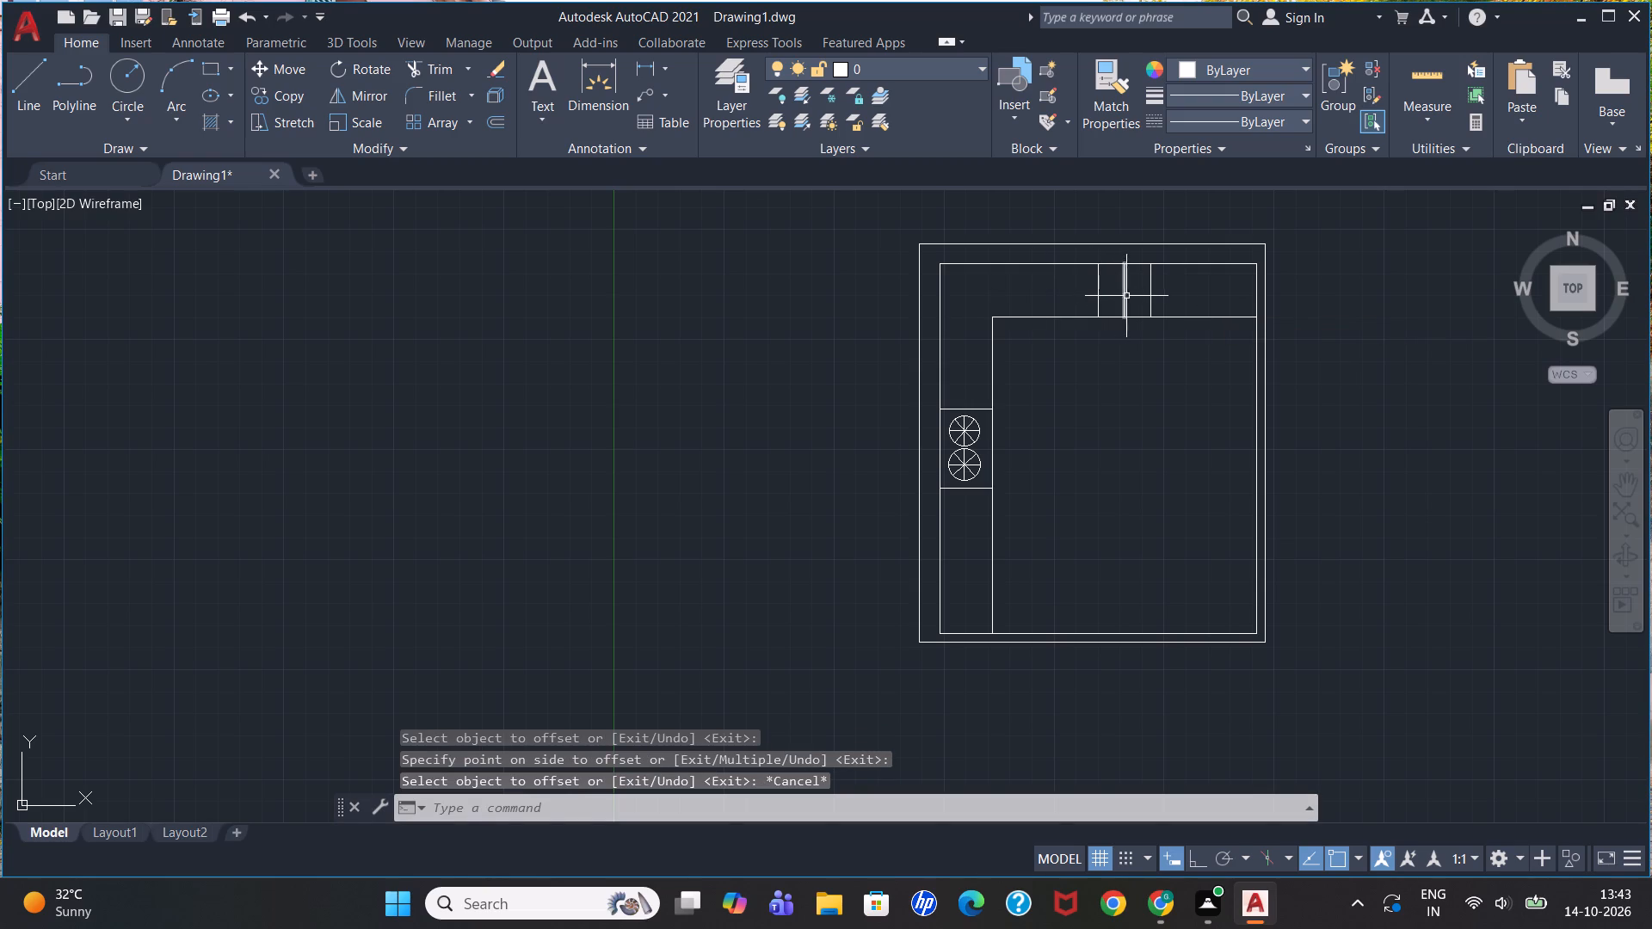
Delete the original middle vertical line between the two offset lines in the top strip.
left_click(1126, 296)
key("Delete")
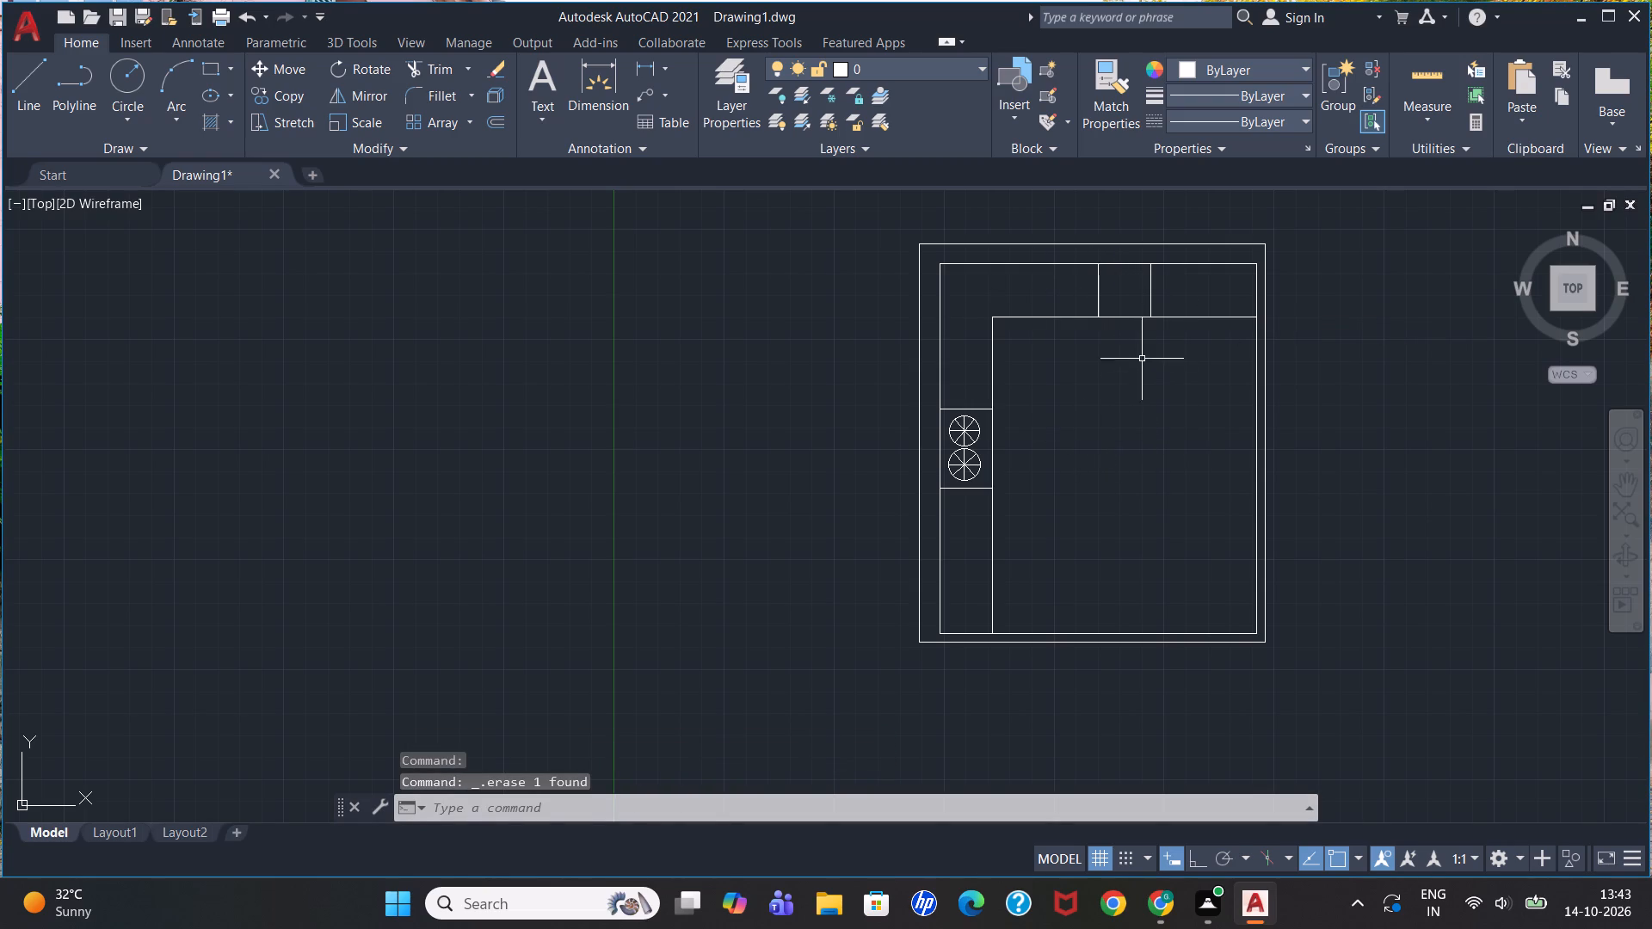
Draw a small circle at the middle of the new top-strip compartment.
scroll(1125, 329, "up", 1)
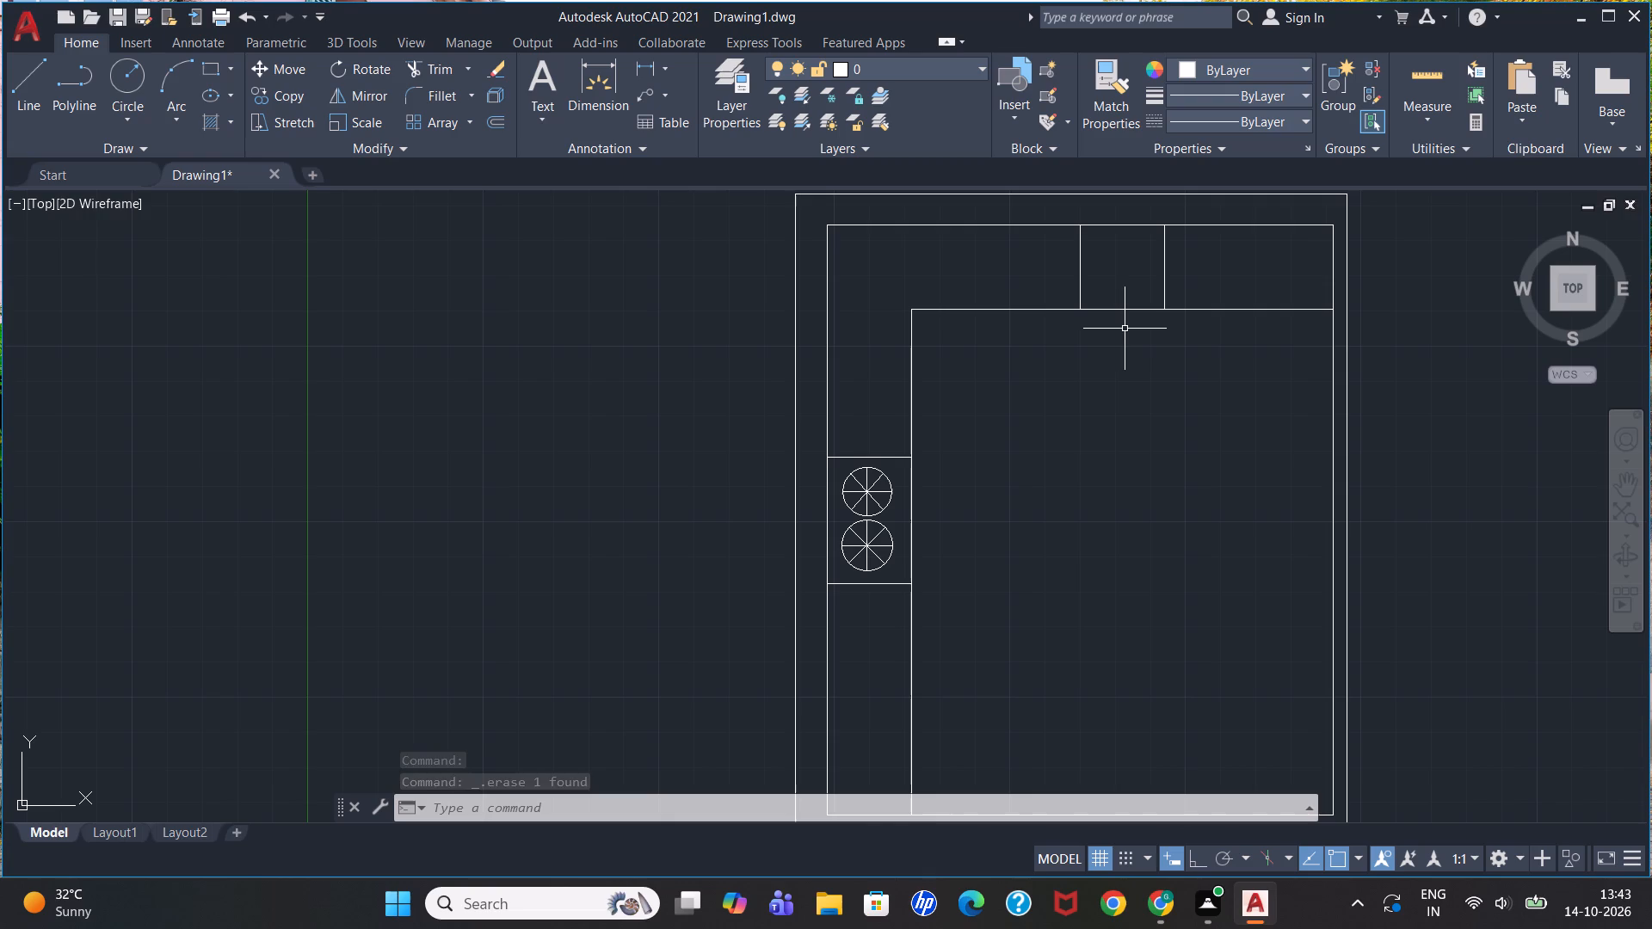
left_click(120, 66)
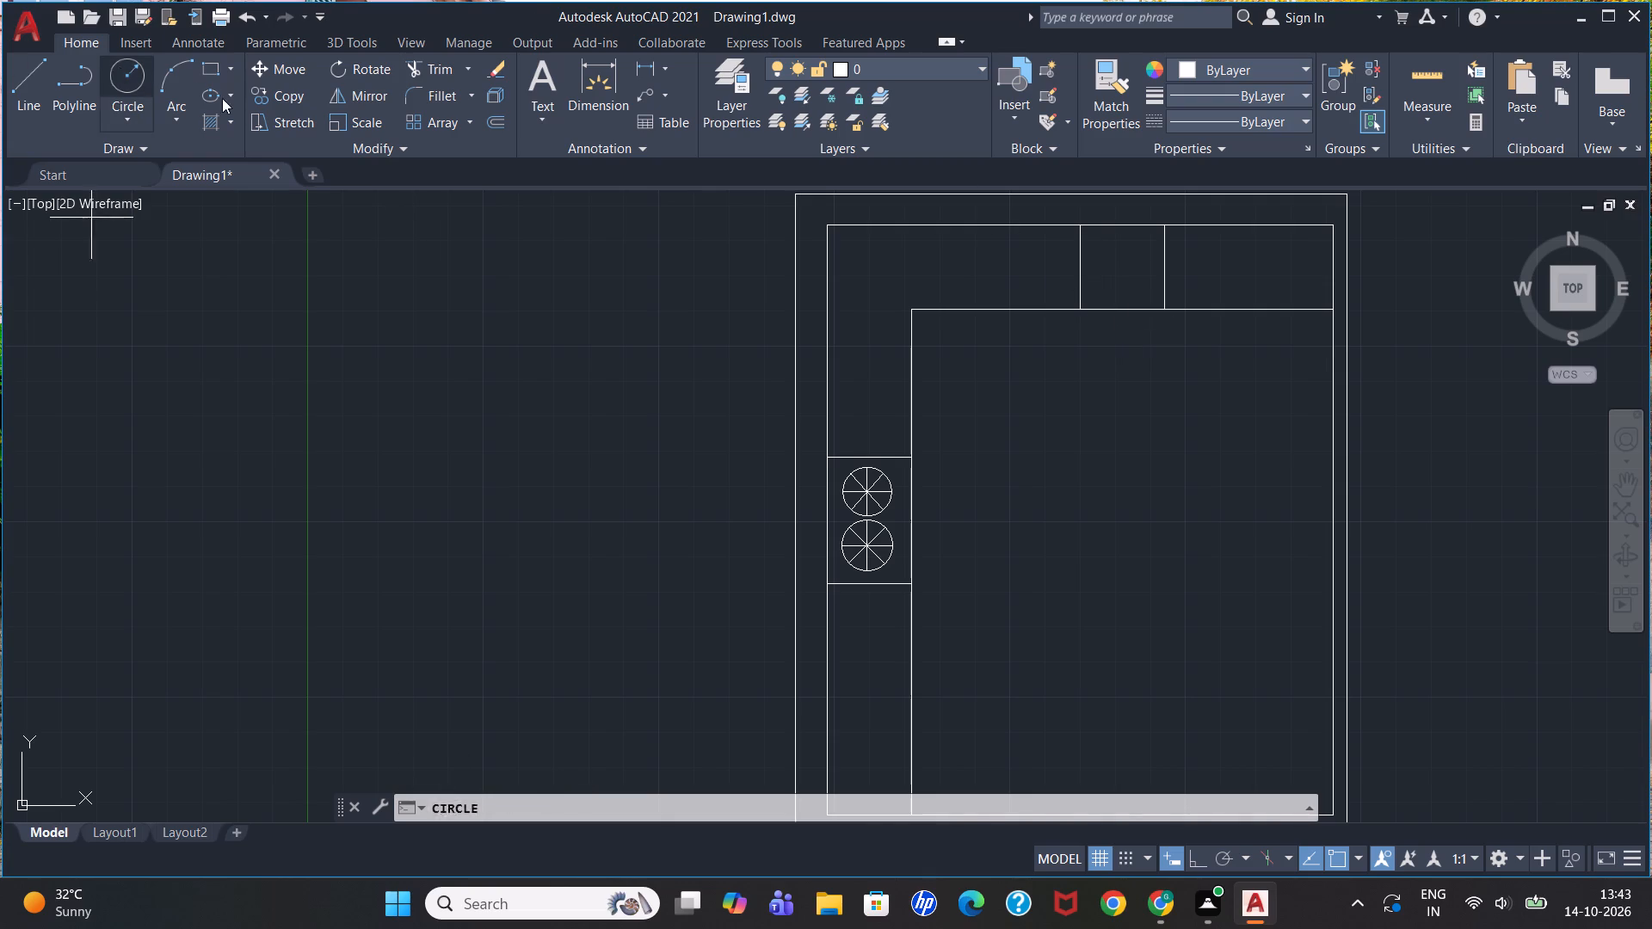
left_click(1121, 270)
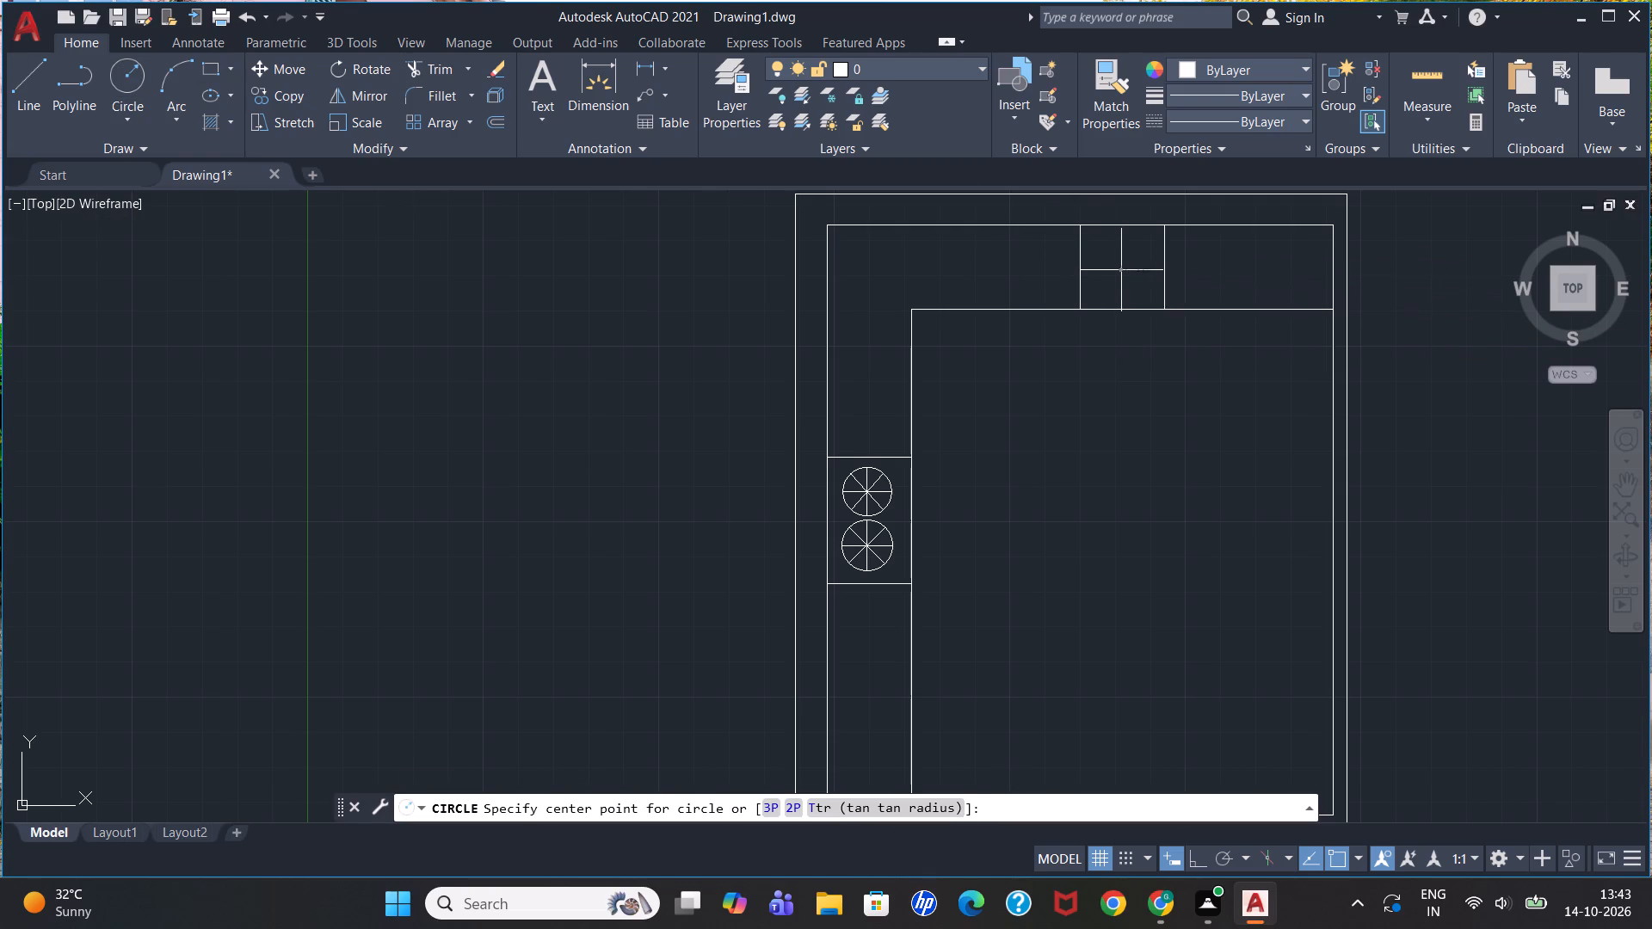
left_click(1126, 274)
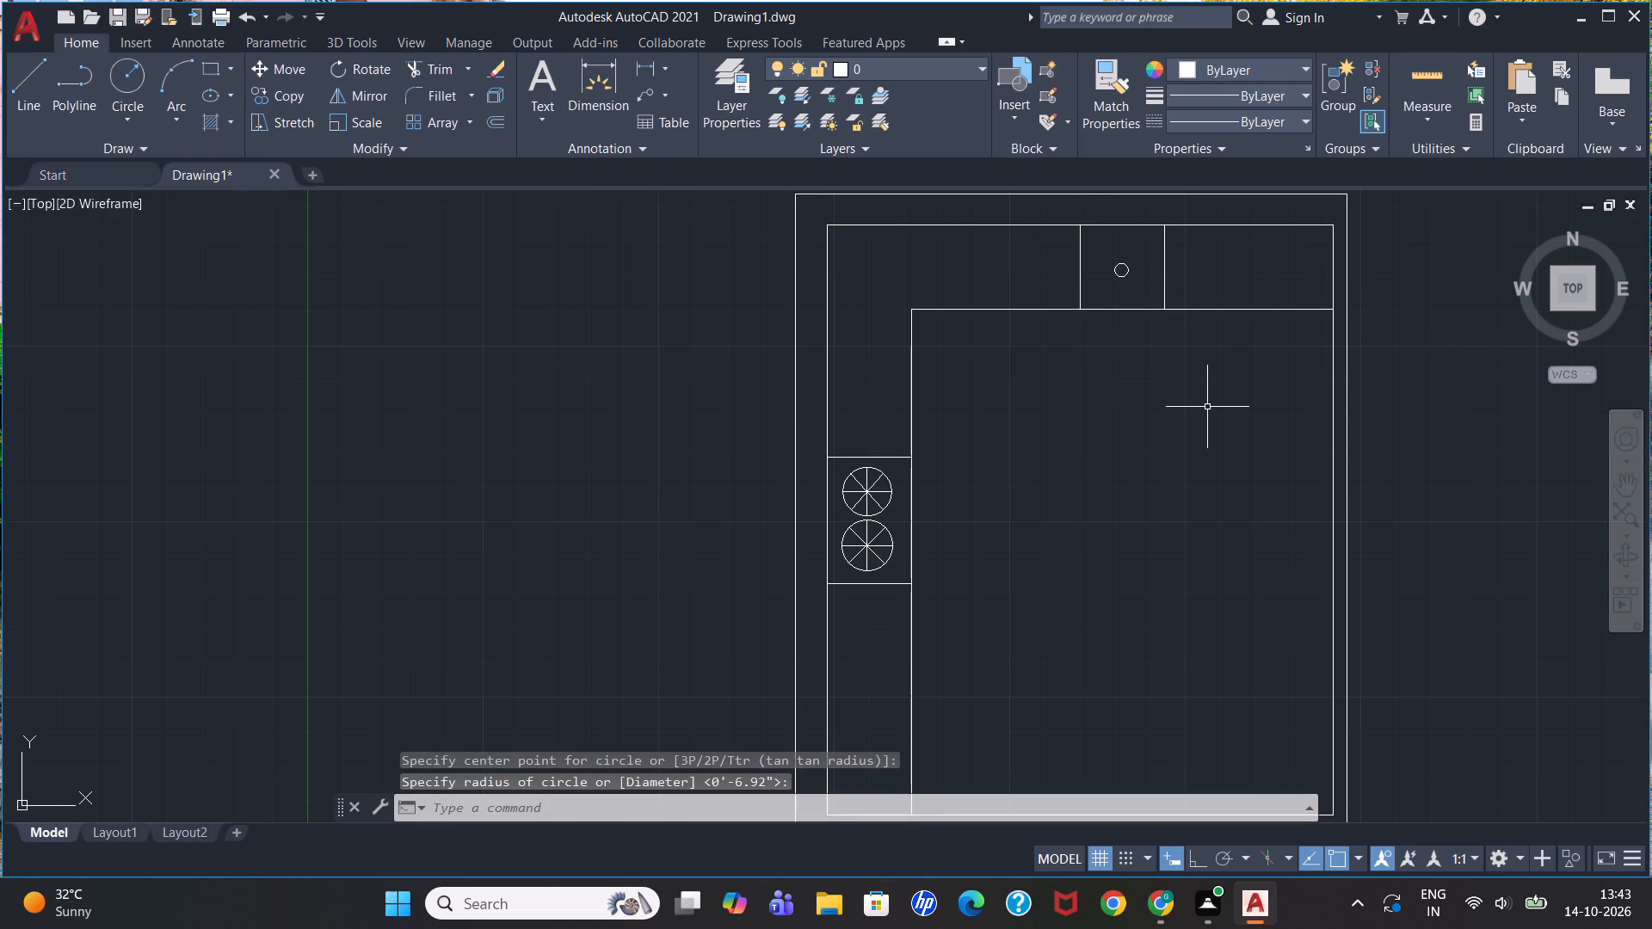
key("Escape")
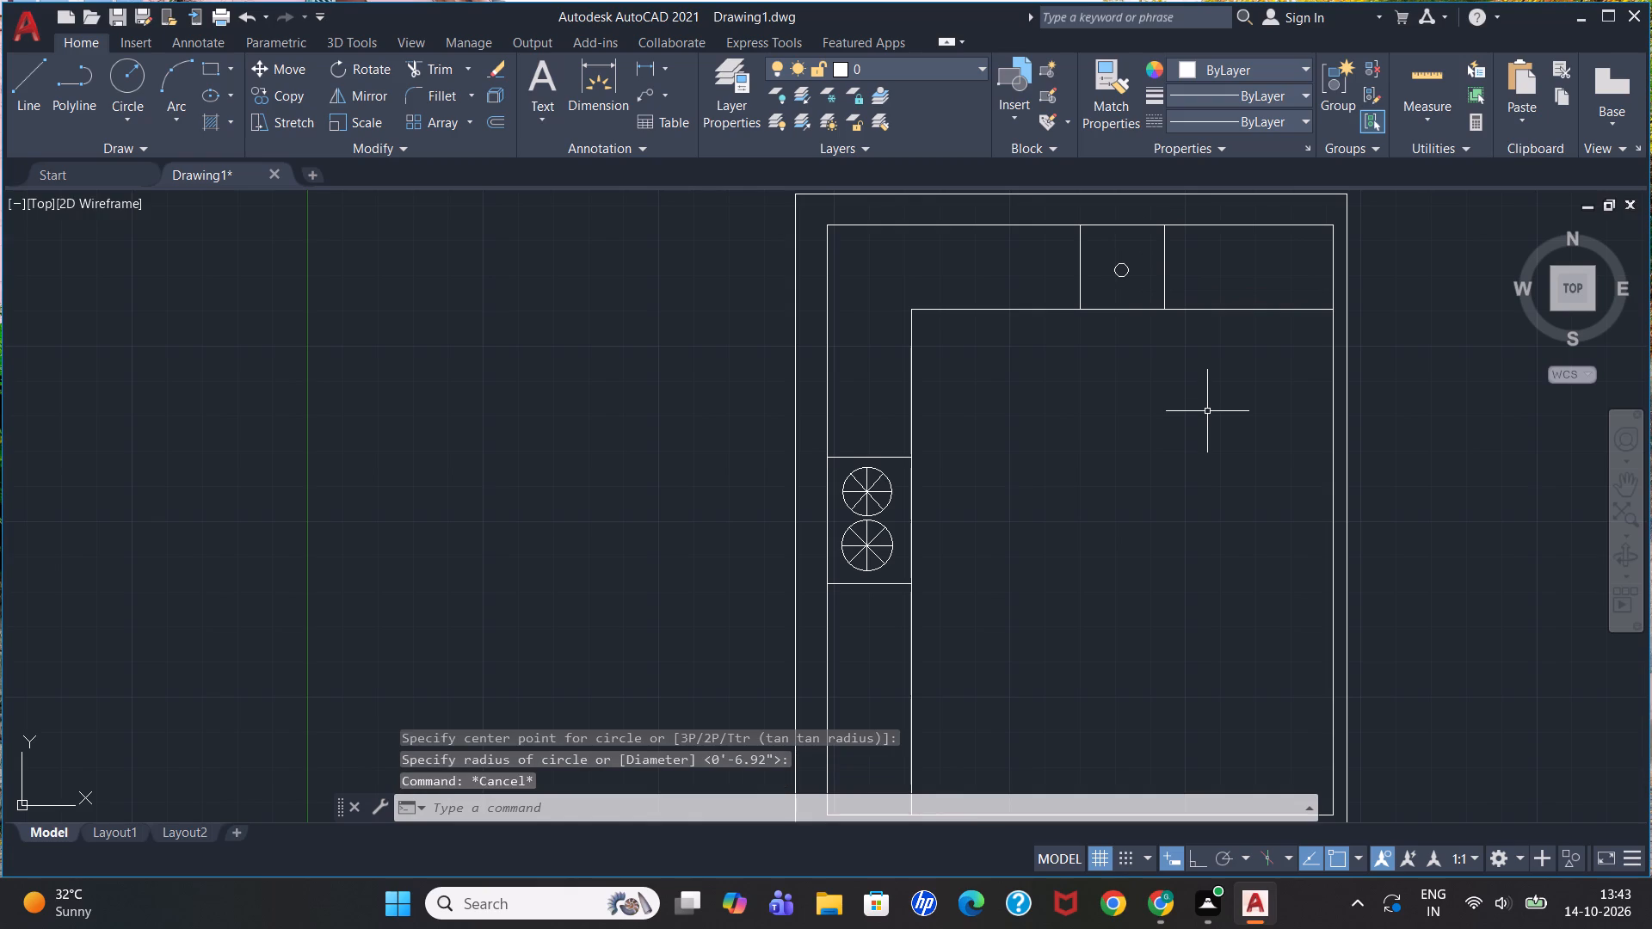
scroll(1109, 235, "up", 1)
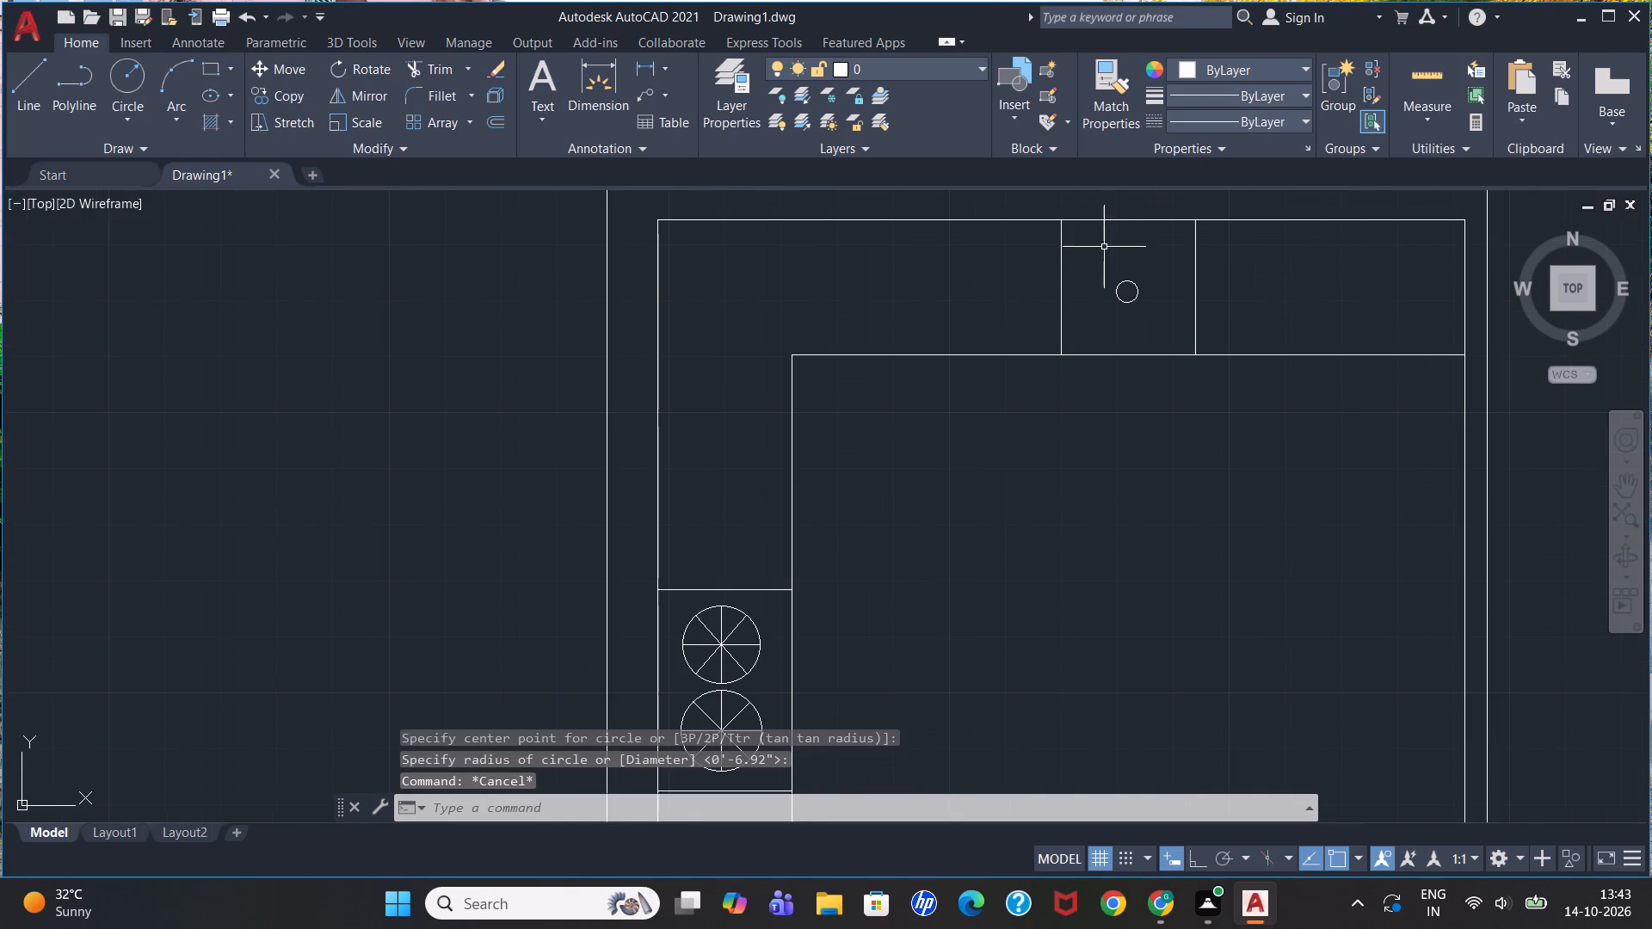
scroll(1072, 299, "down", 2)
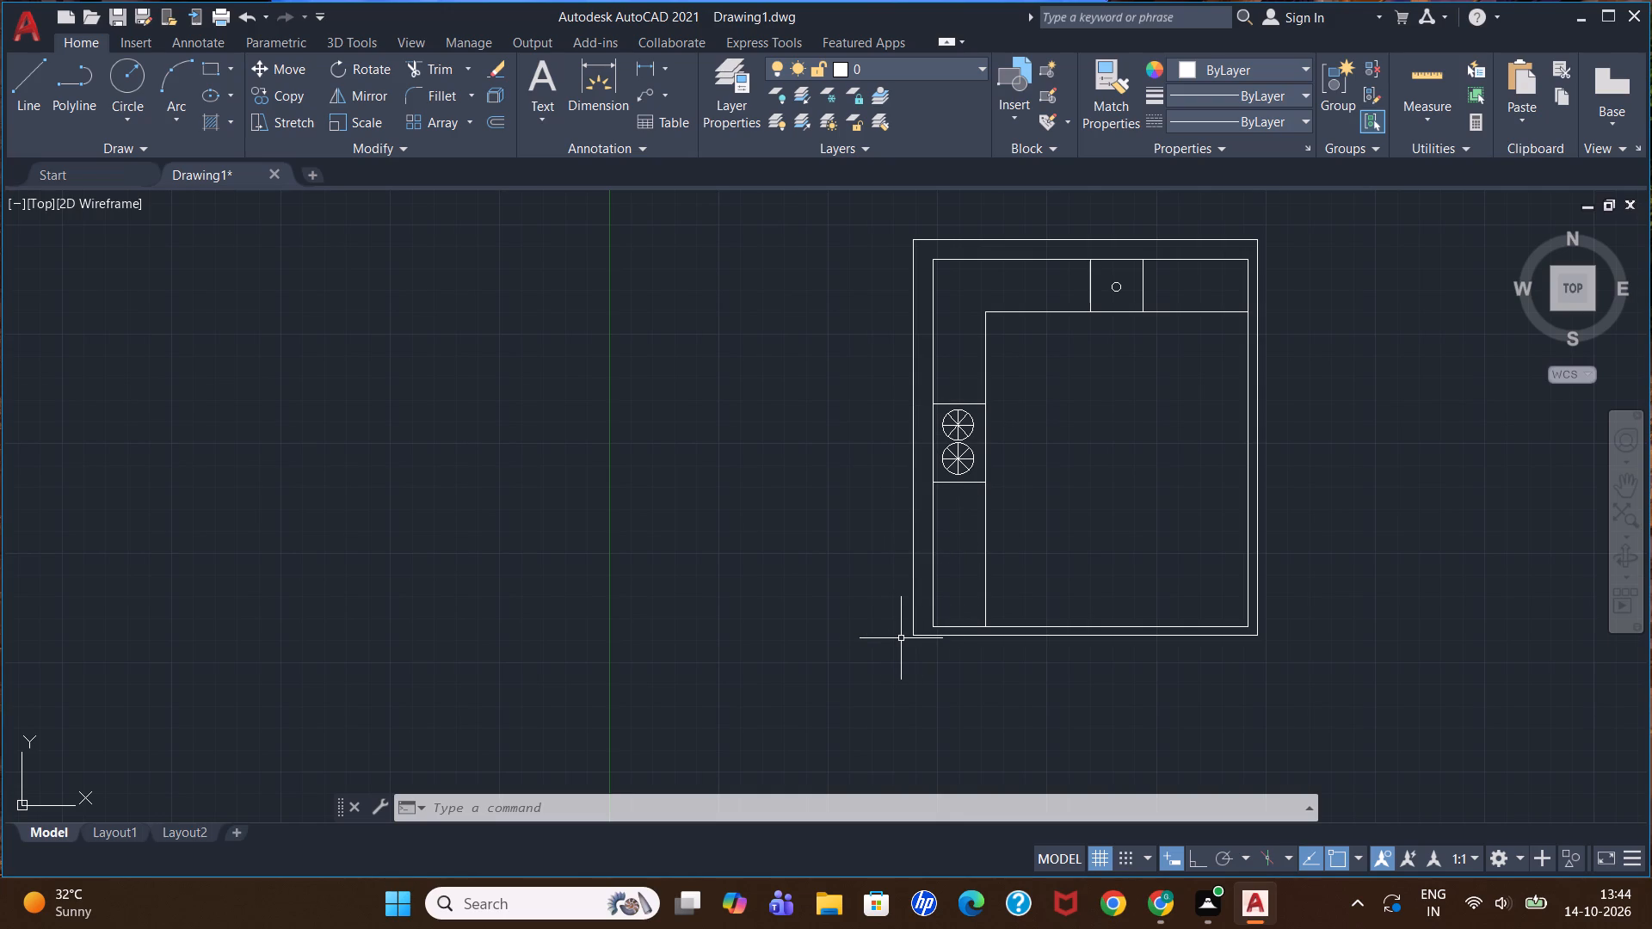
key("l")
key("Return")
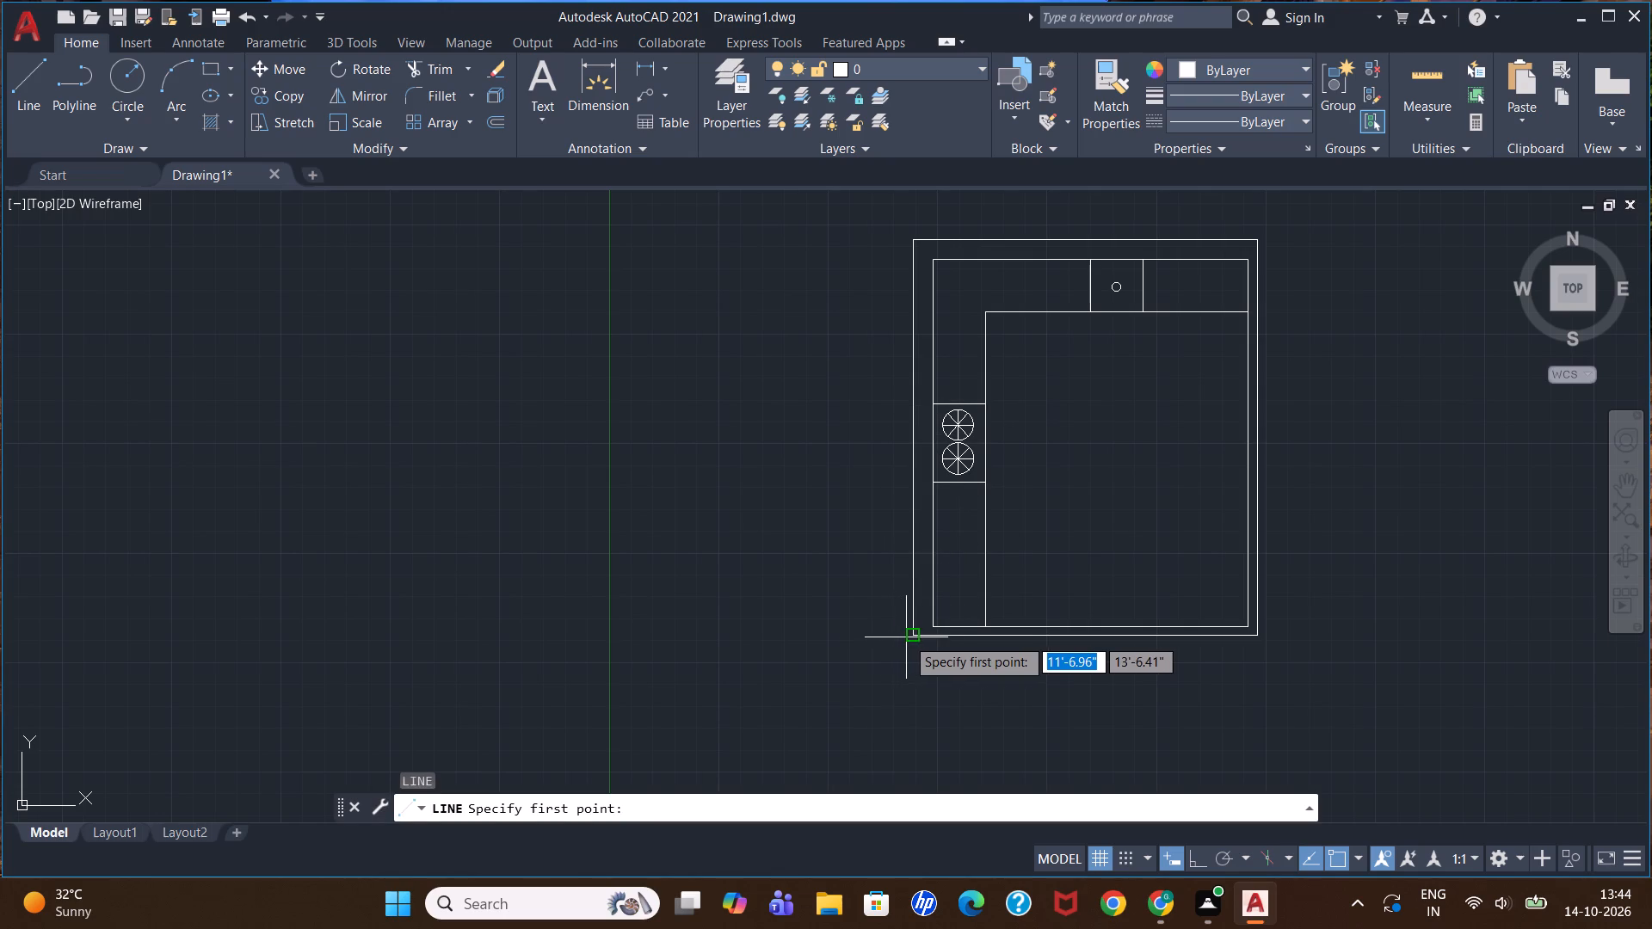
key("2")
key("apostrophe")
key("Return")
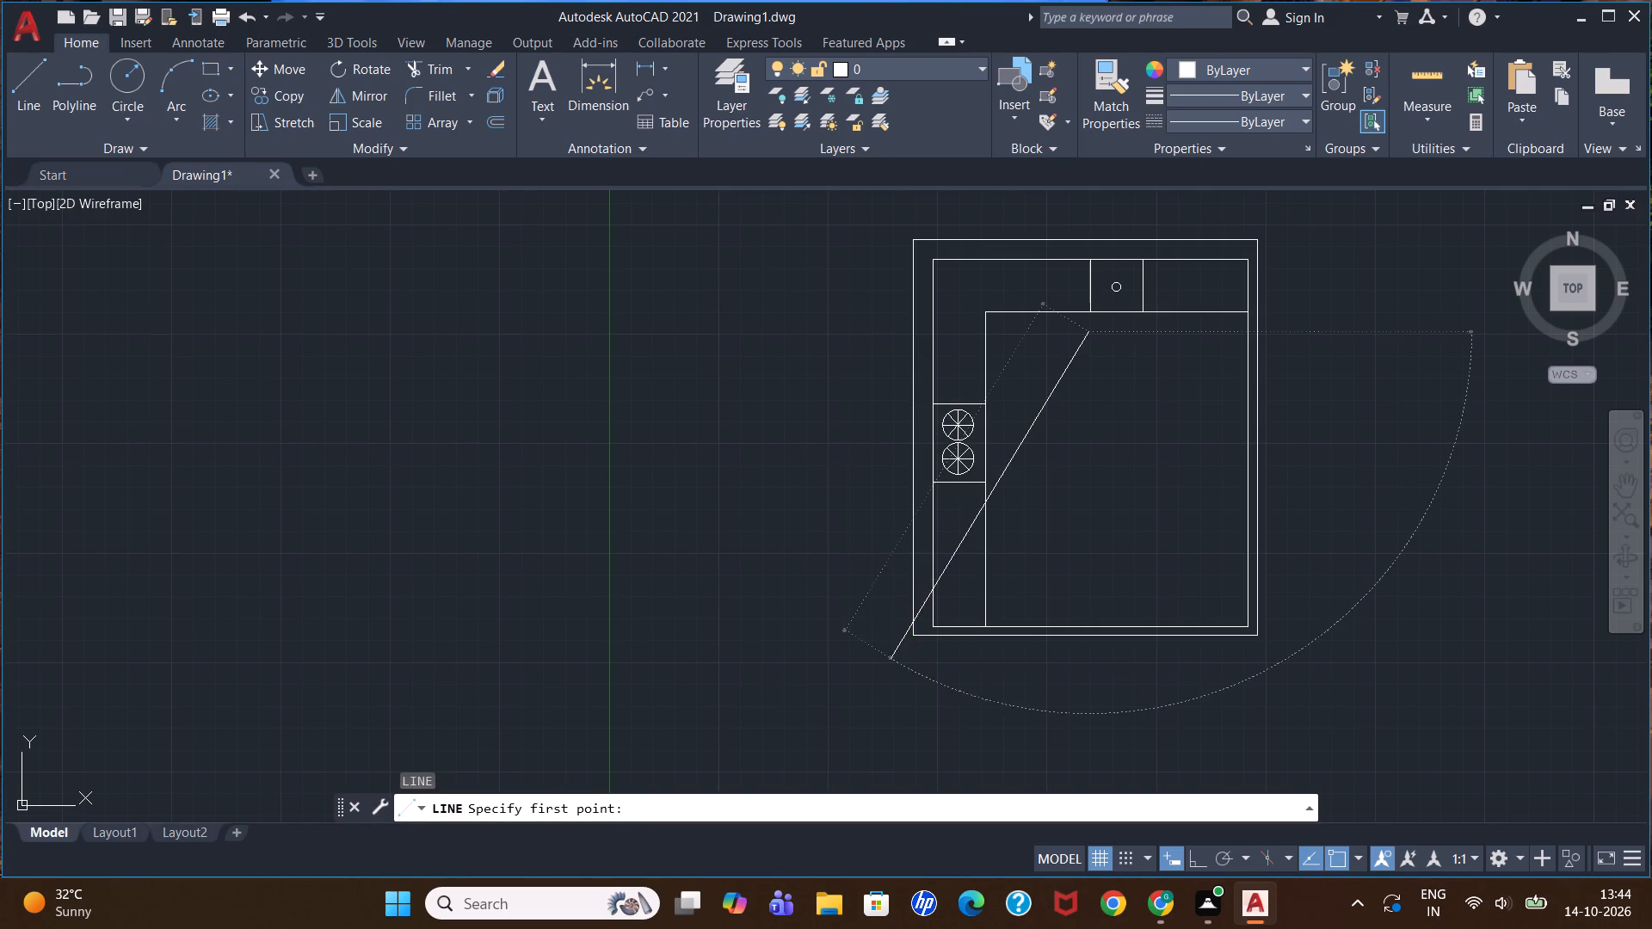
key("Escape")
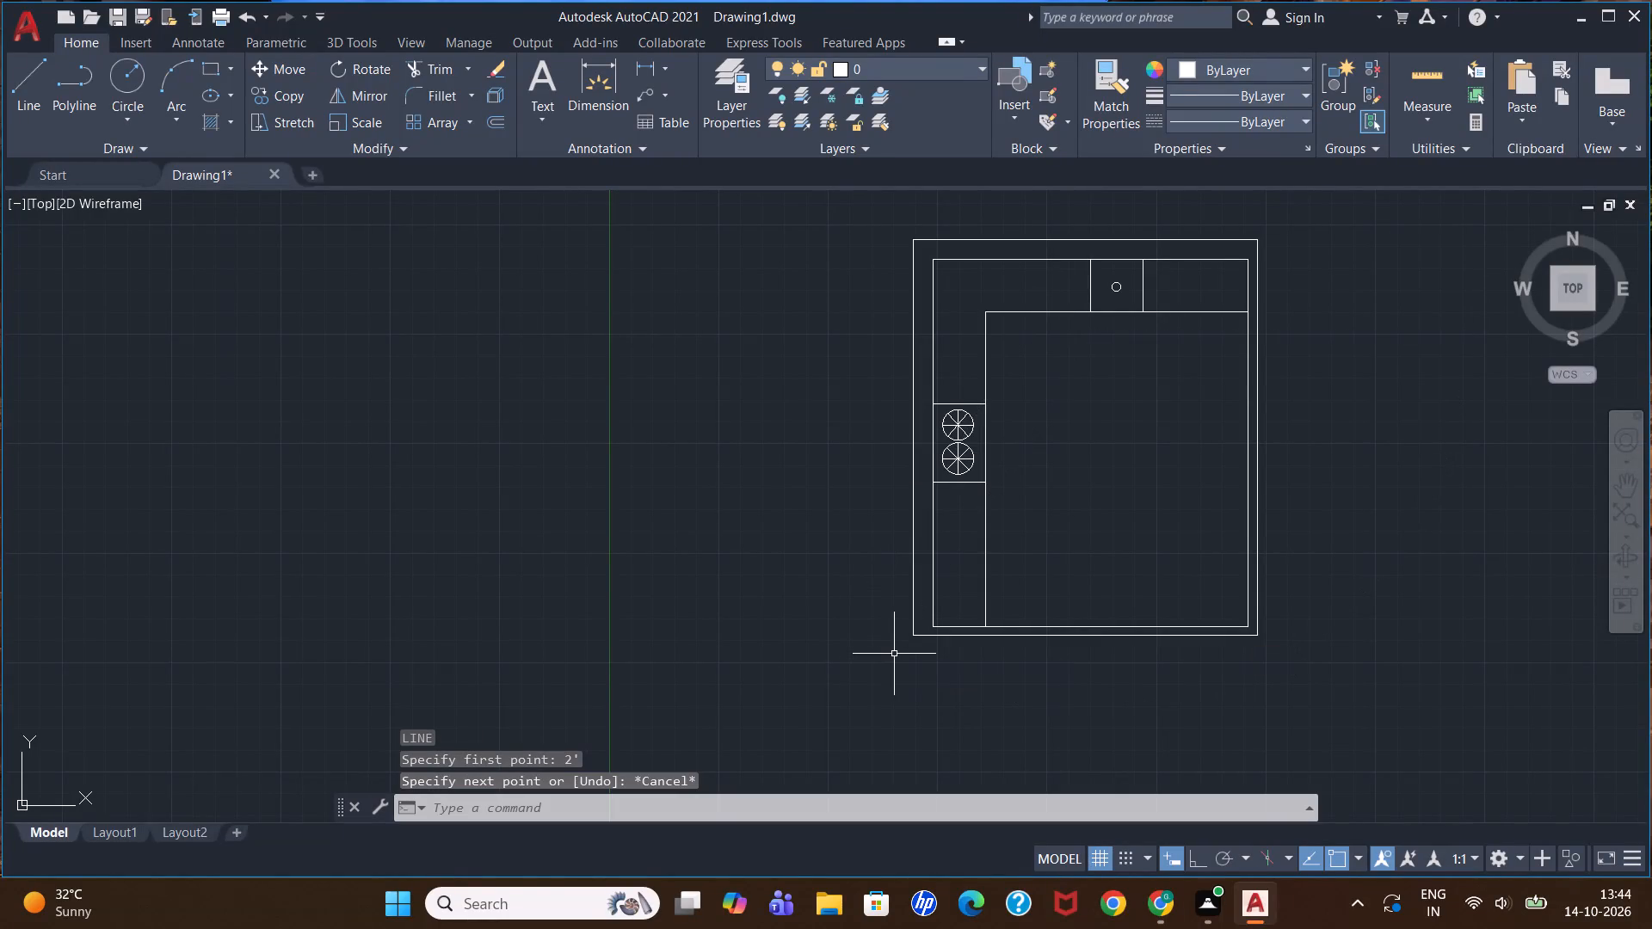
Draw a line 2' up the left outer wall from its bottom corner, continuing horizontally across the wall thickness to the inner wall line.
key("l")
key("Return")
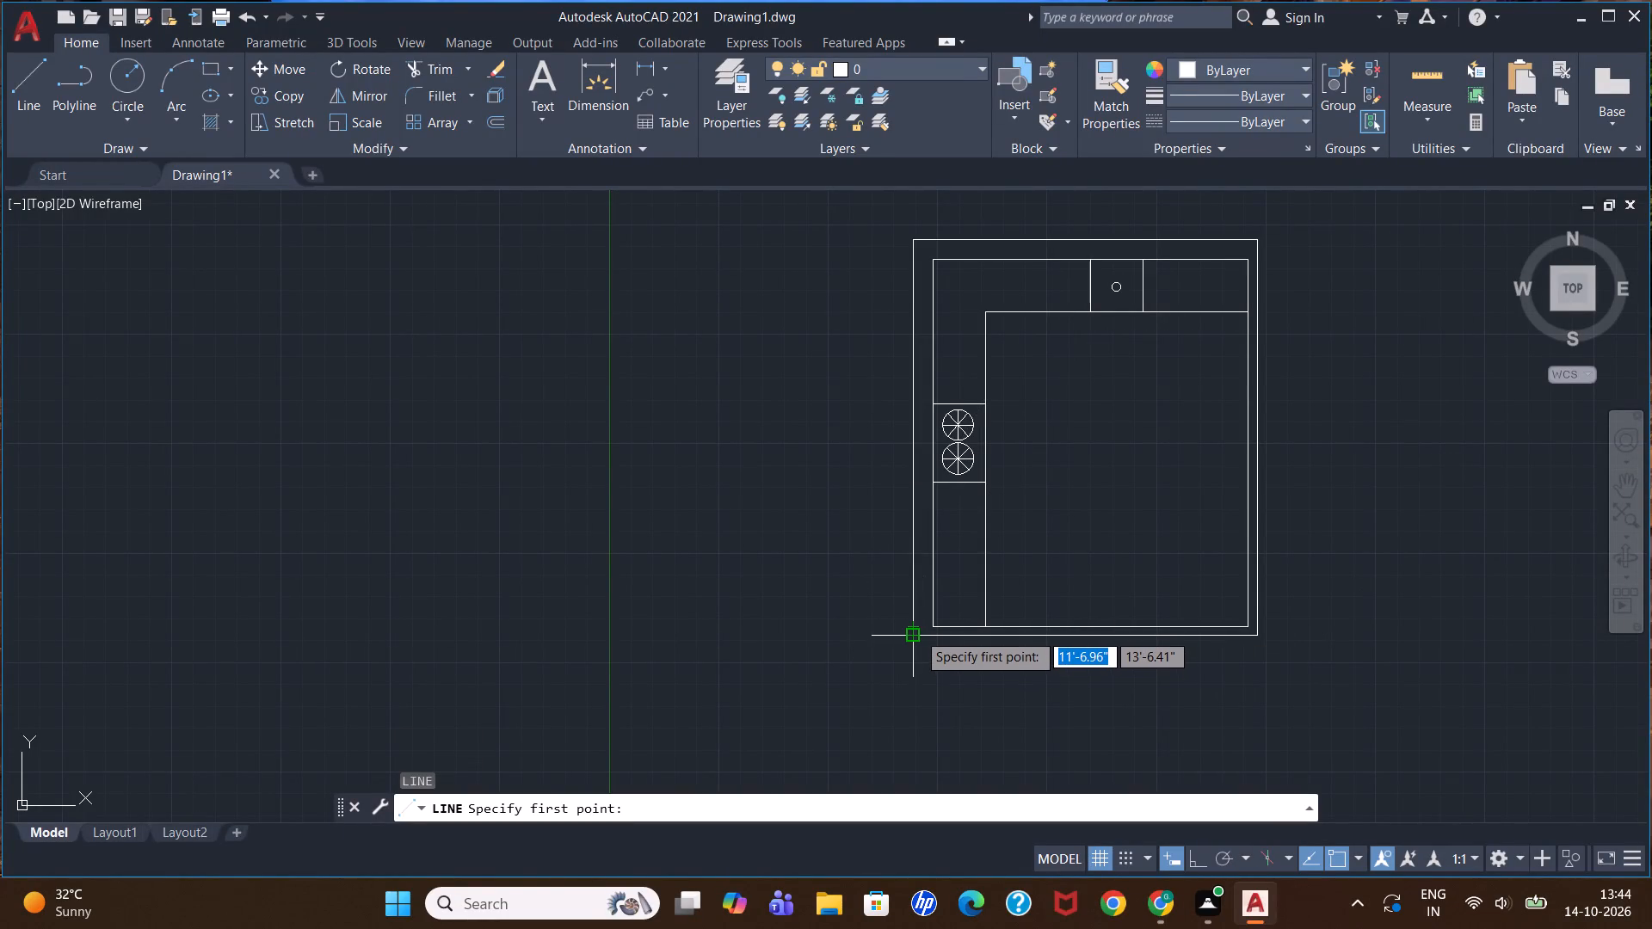
left_click(917, 631)
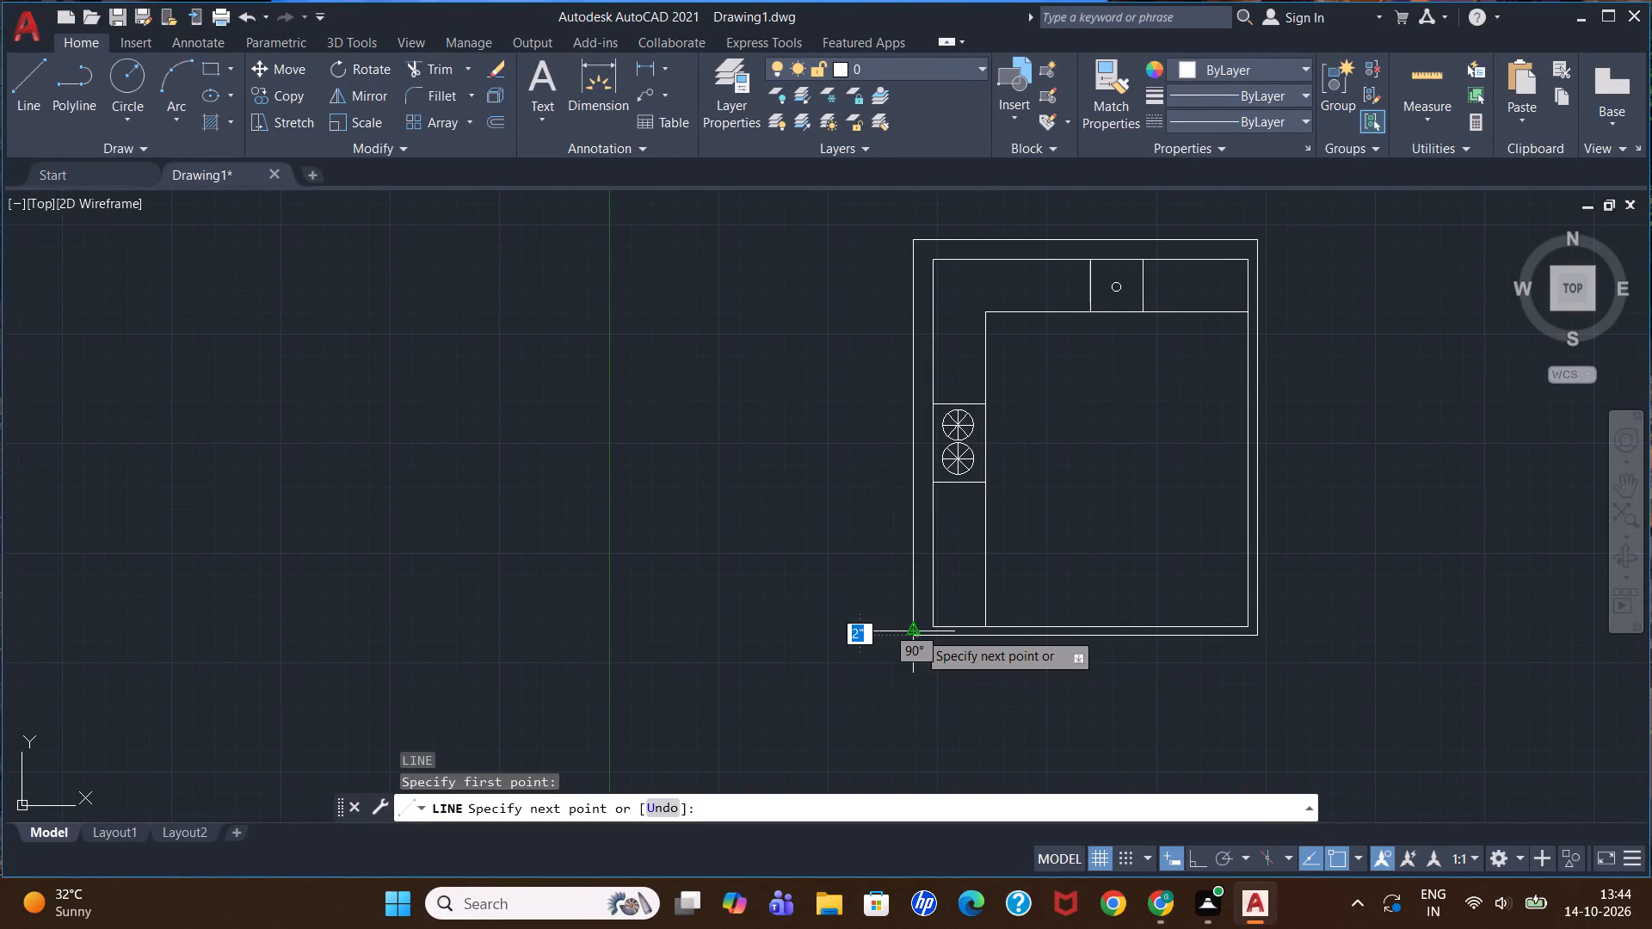
type("2'")
key("Return")
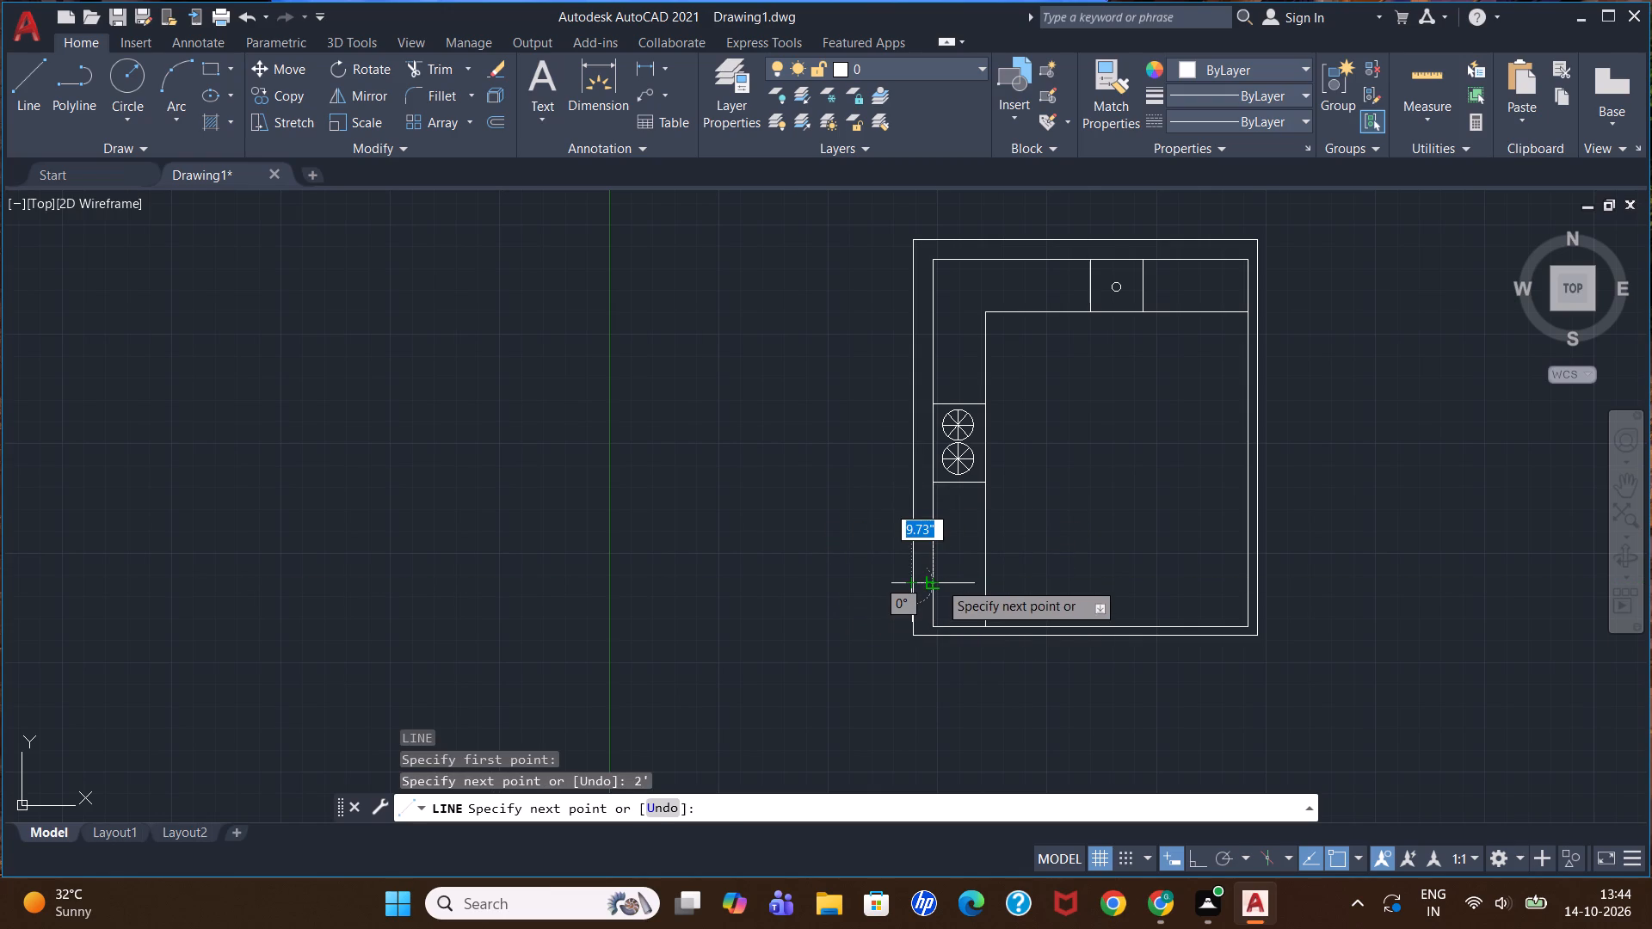
left_click(939, 581)
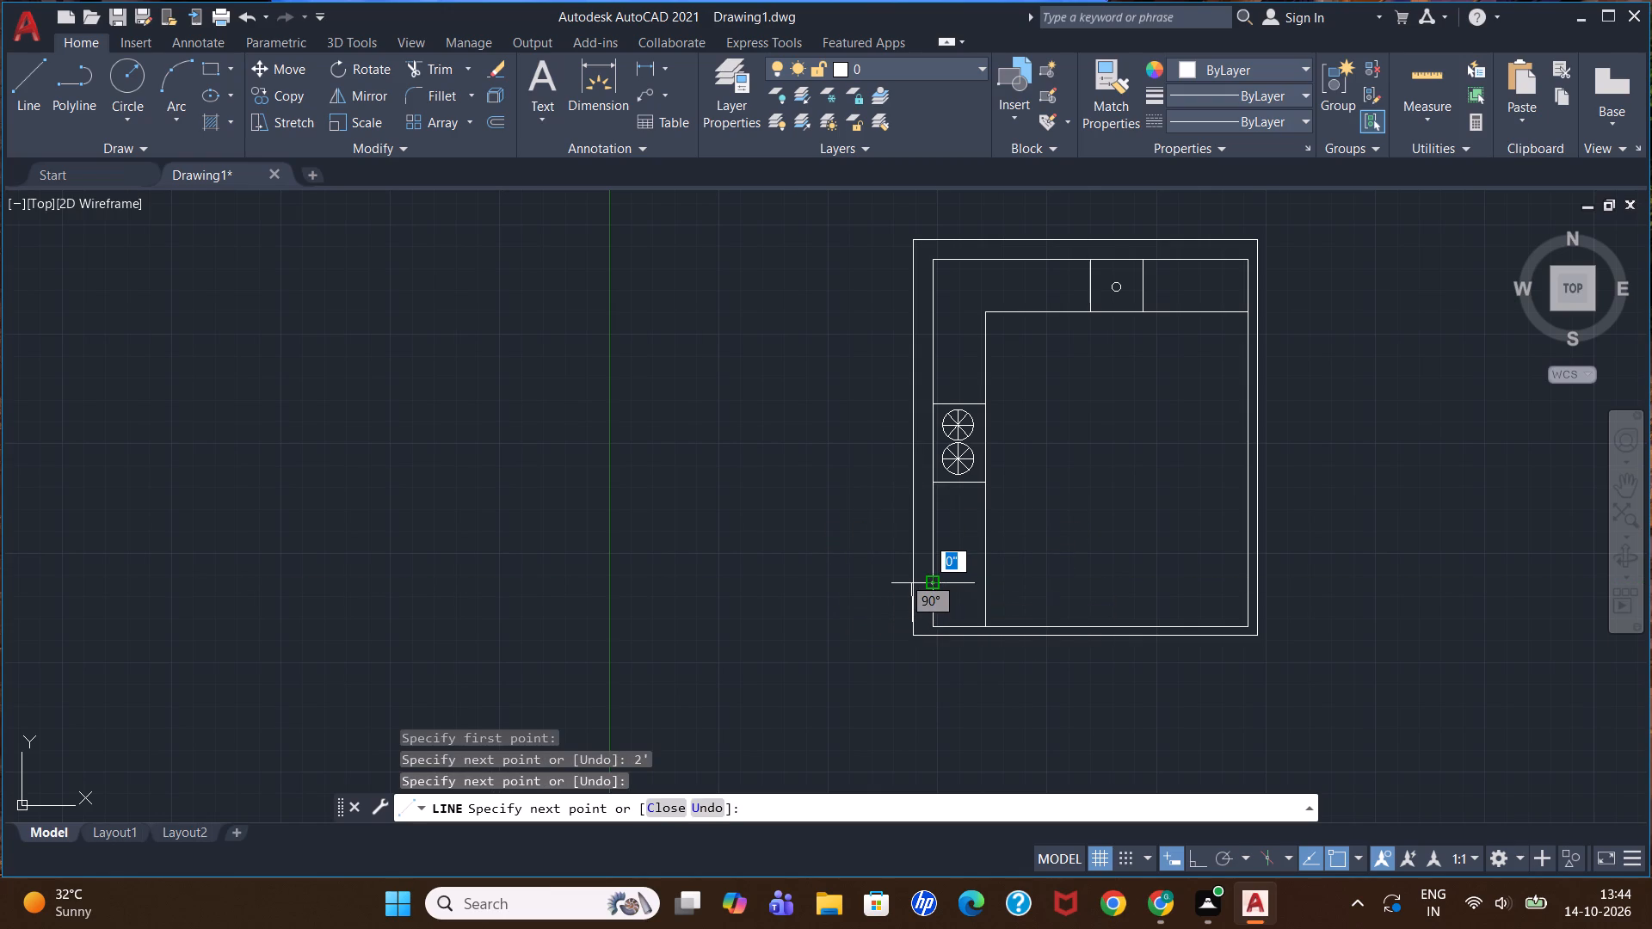
key("Escape")
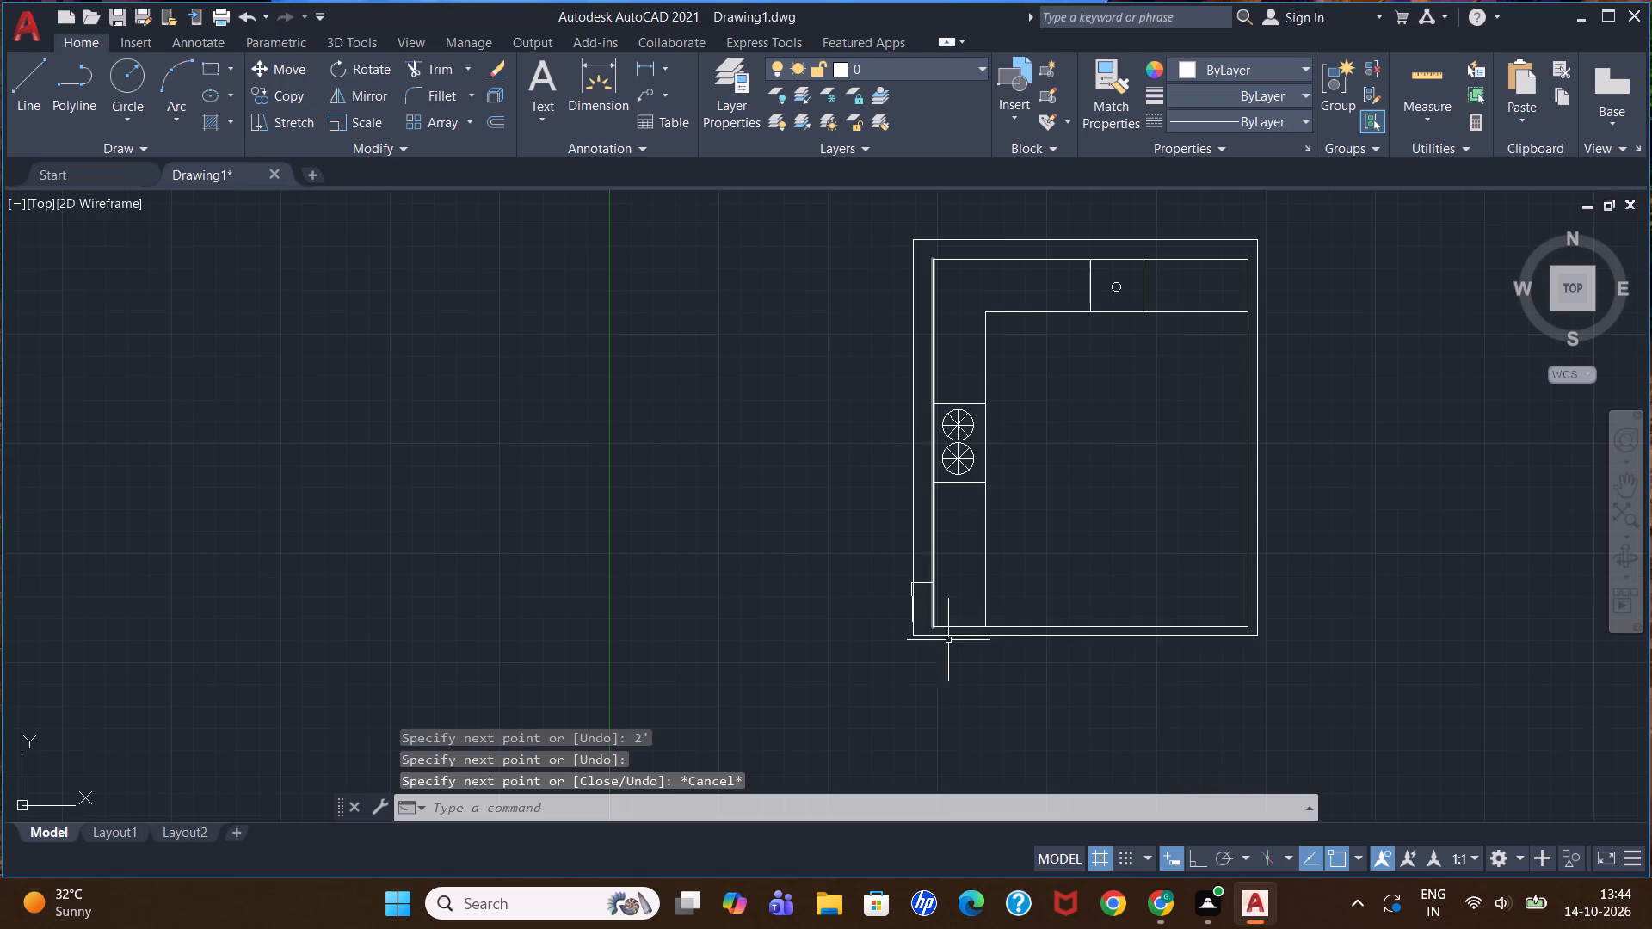
Delete the vertical and horizontal lines just drawn at the bottom of the left wall.
left_click(909, 606)
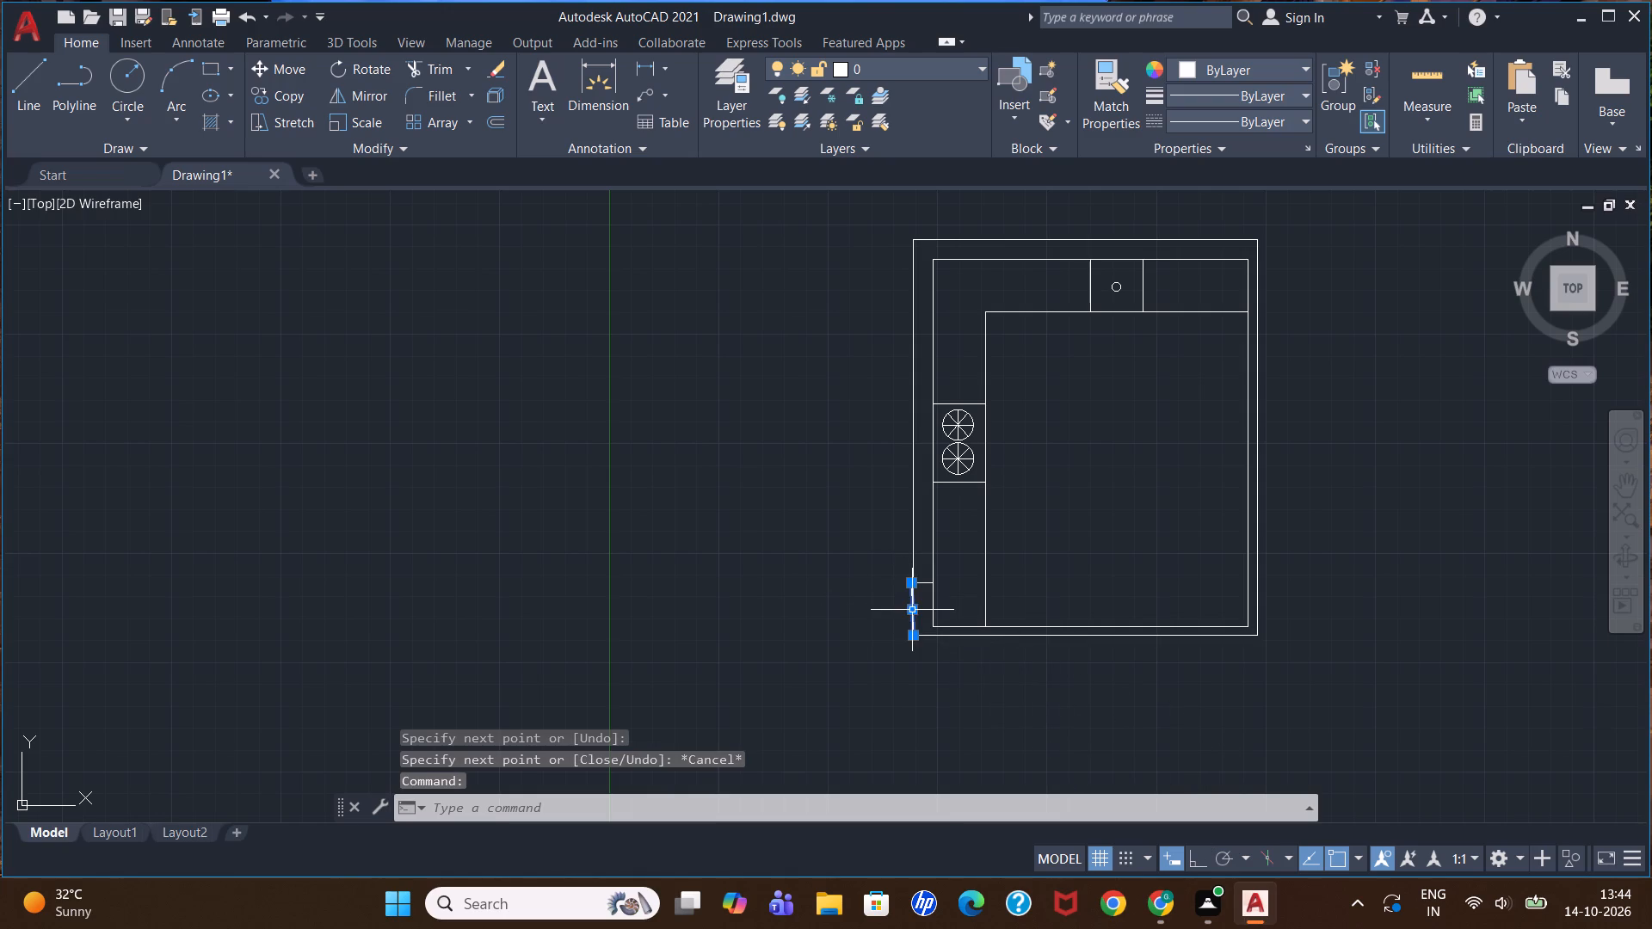
key("Delete")
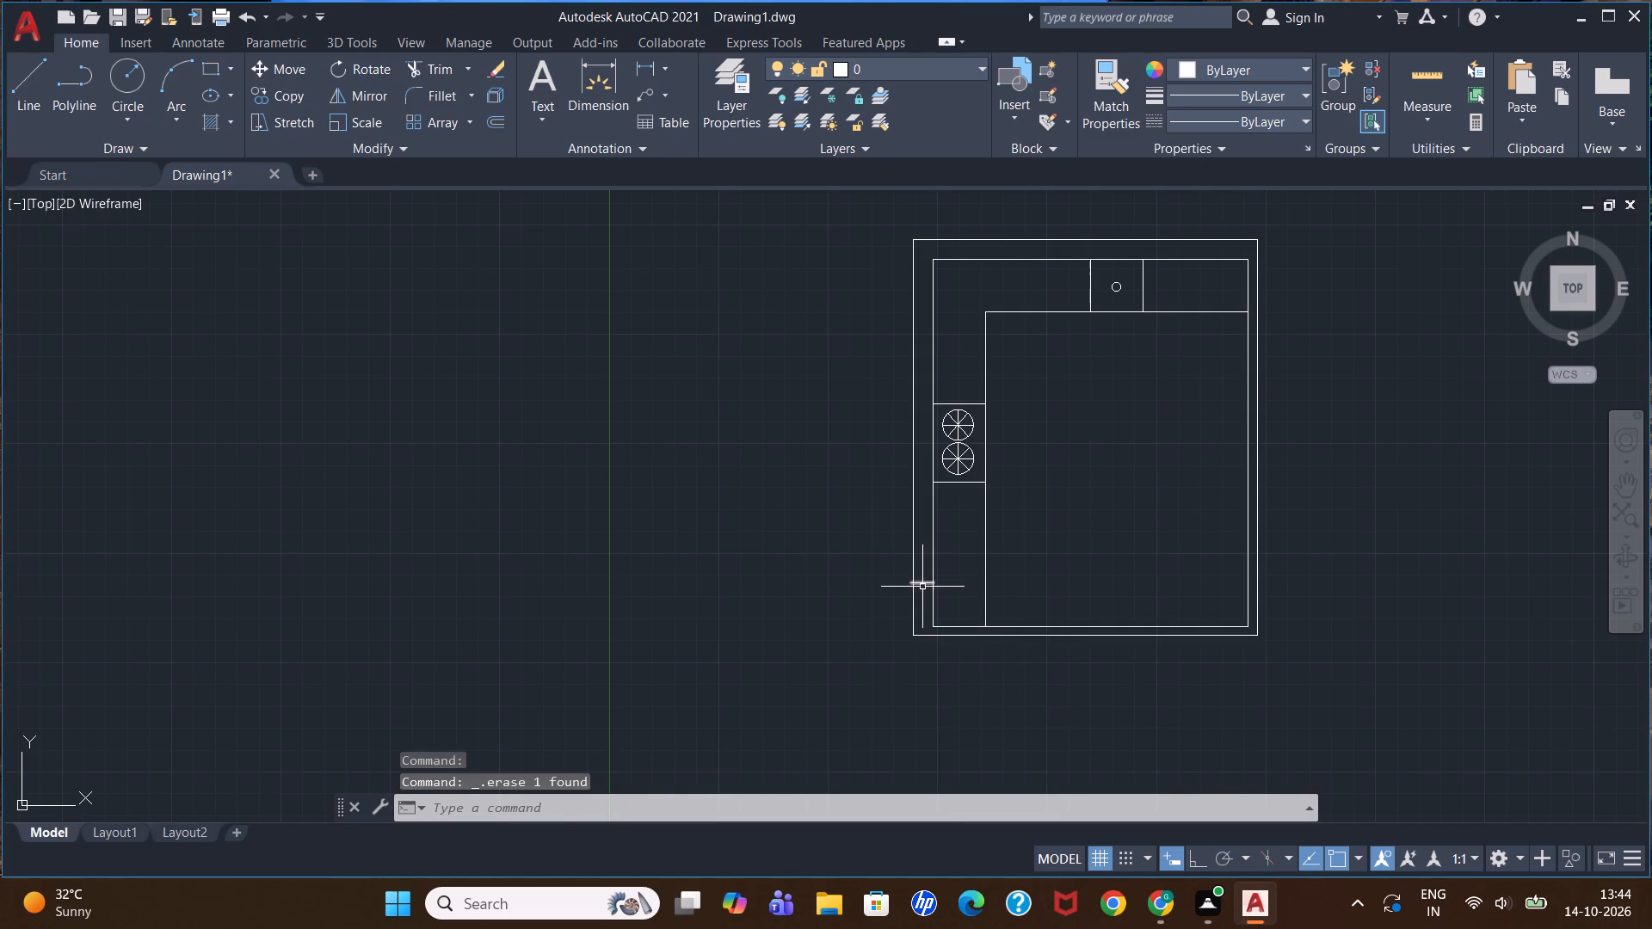
left_click(923, 588)
left_click(922, 582)
key("Delete")
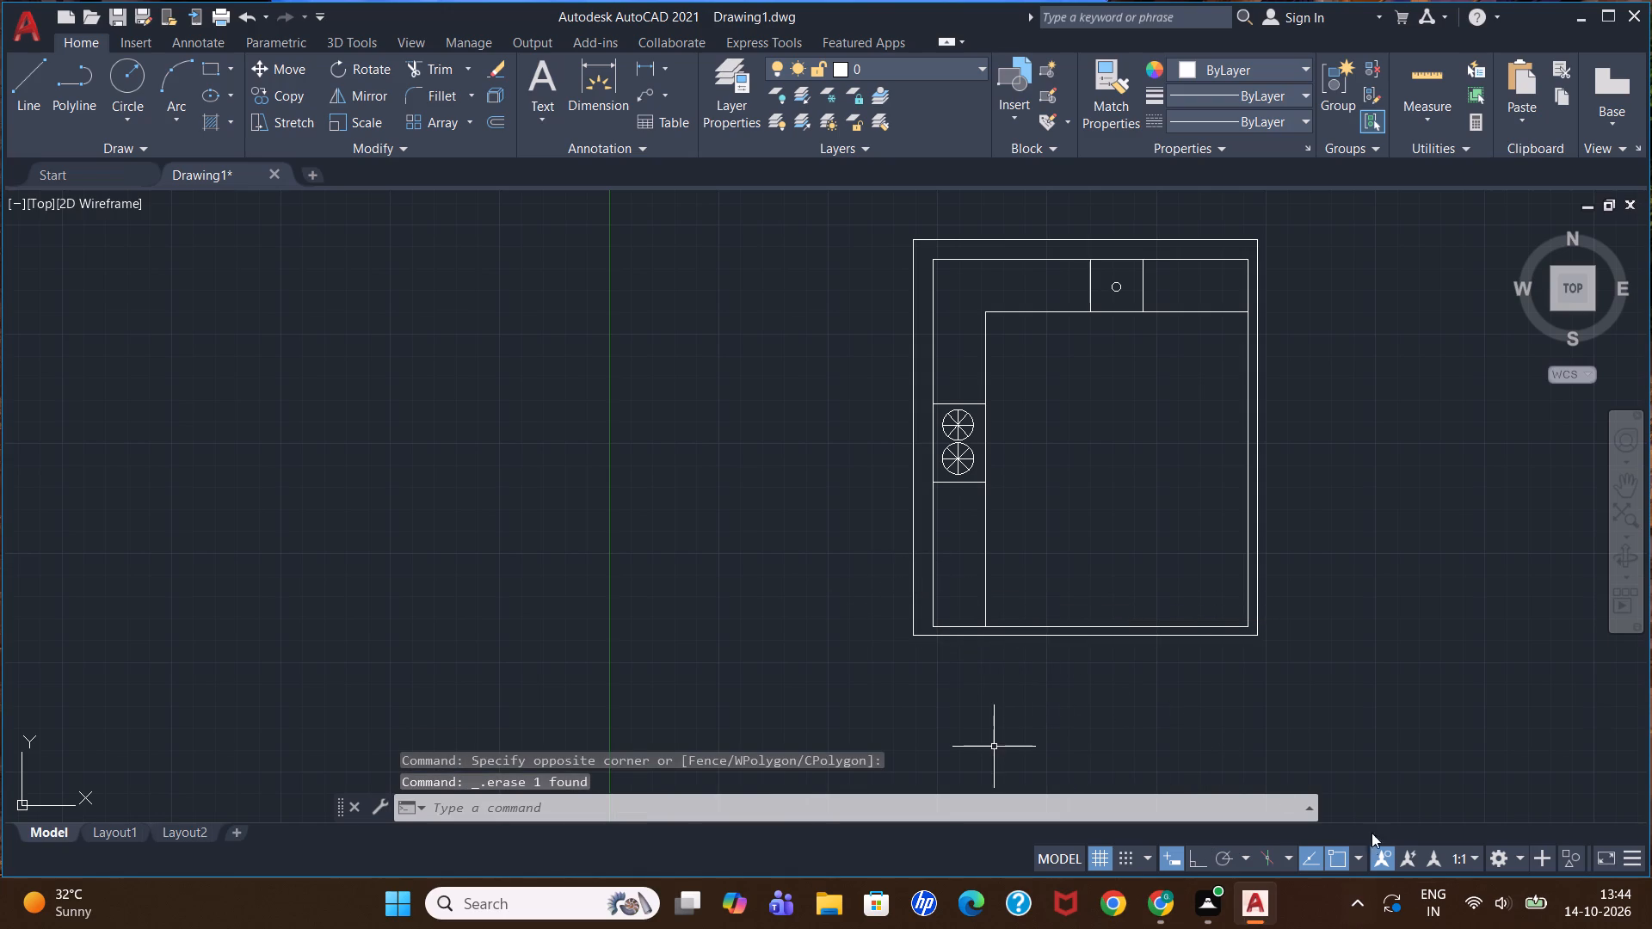
With Ortho on, draw a line 2' up from the left wall's outer bottom corner, continuing horizontally across the wall thickness.
left_click(1205, 856)
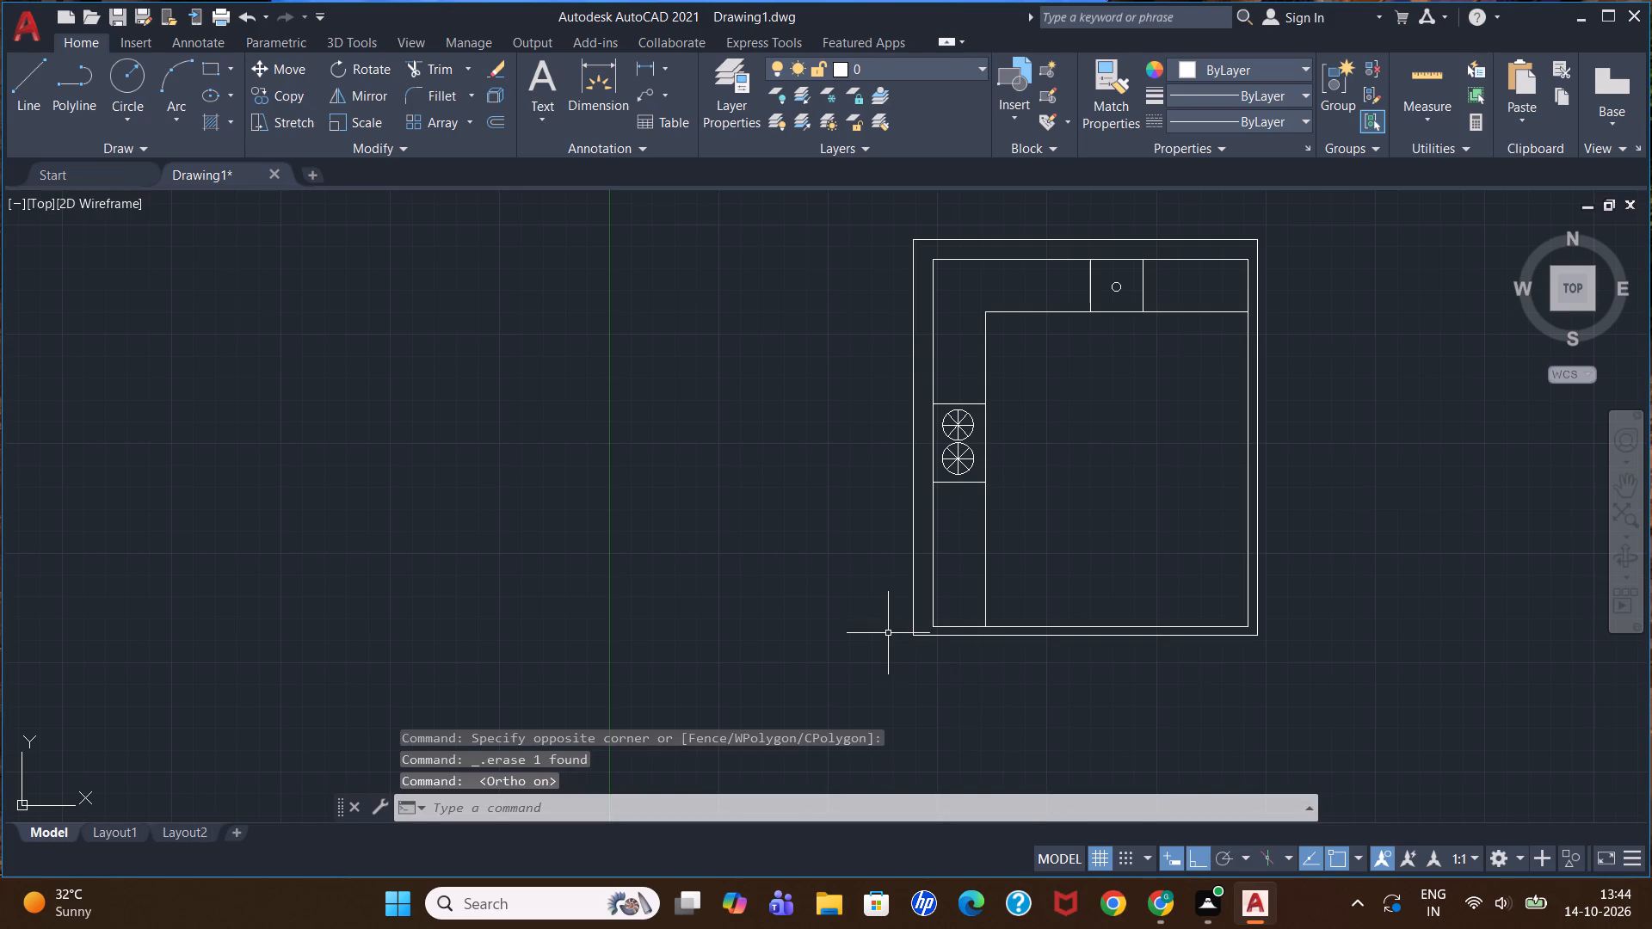
key("l")
key("Return")
left_click(913, 633)
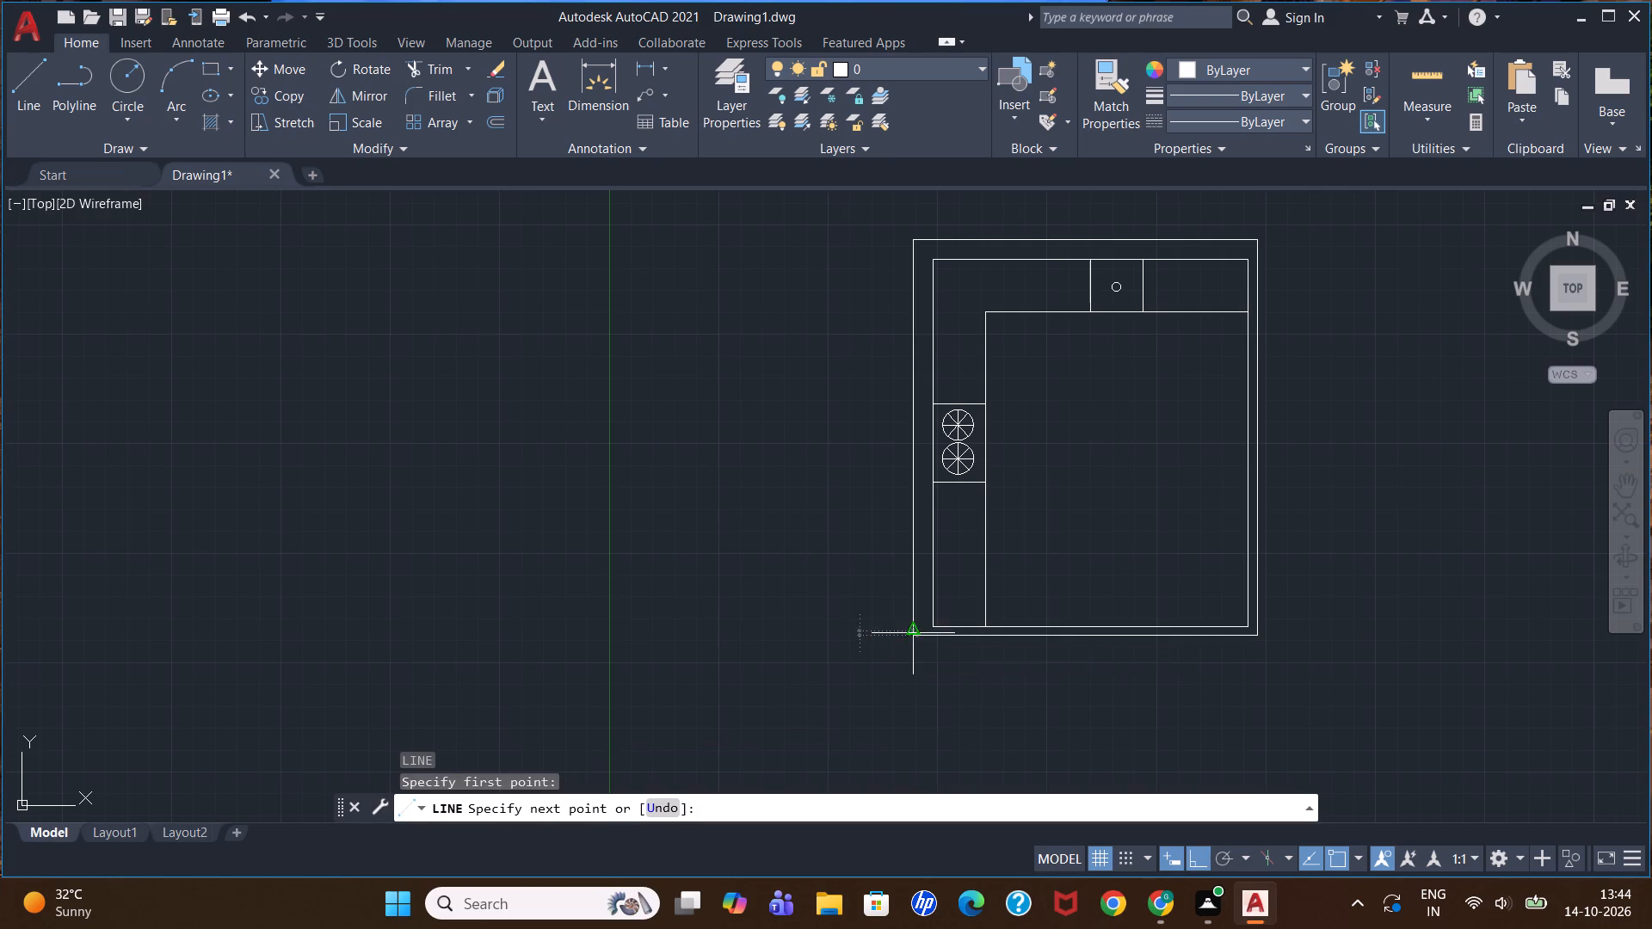
type("2'")
key("Return")
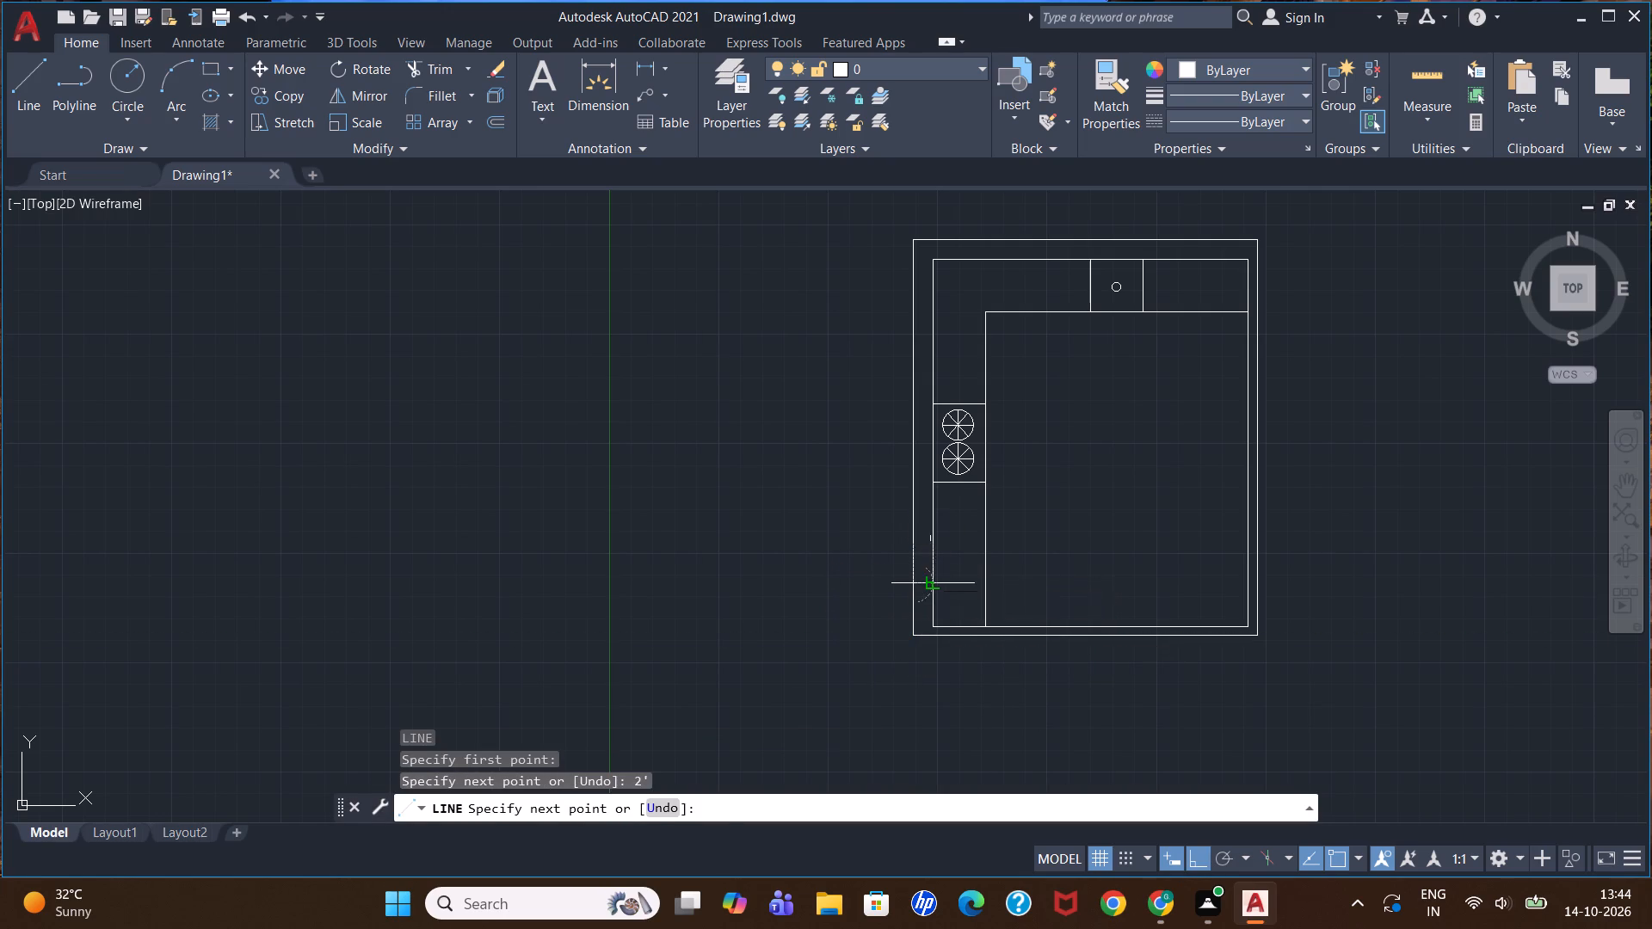
left_click(930, 577)
key("Escape")
Delete the 2' vertical helper line on the left outer wall, keeping the short mark across the wall.
left_click(916, 606)
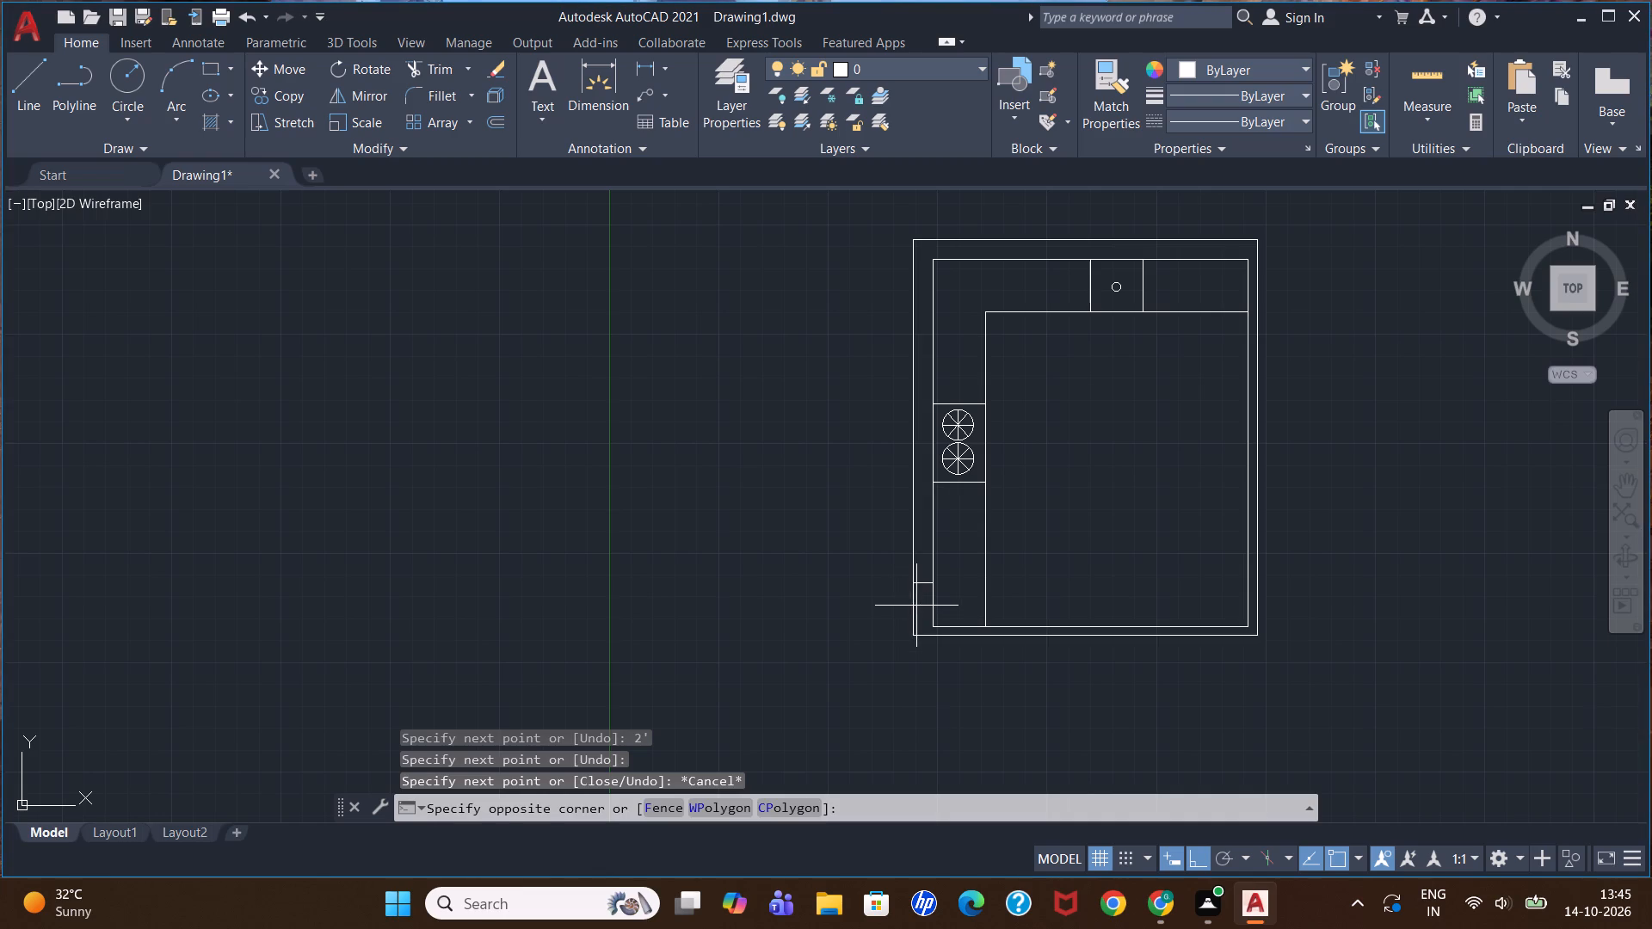
key("Escape")
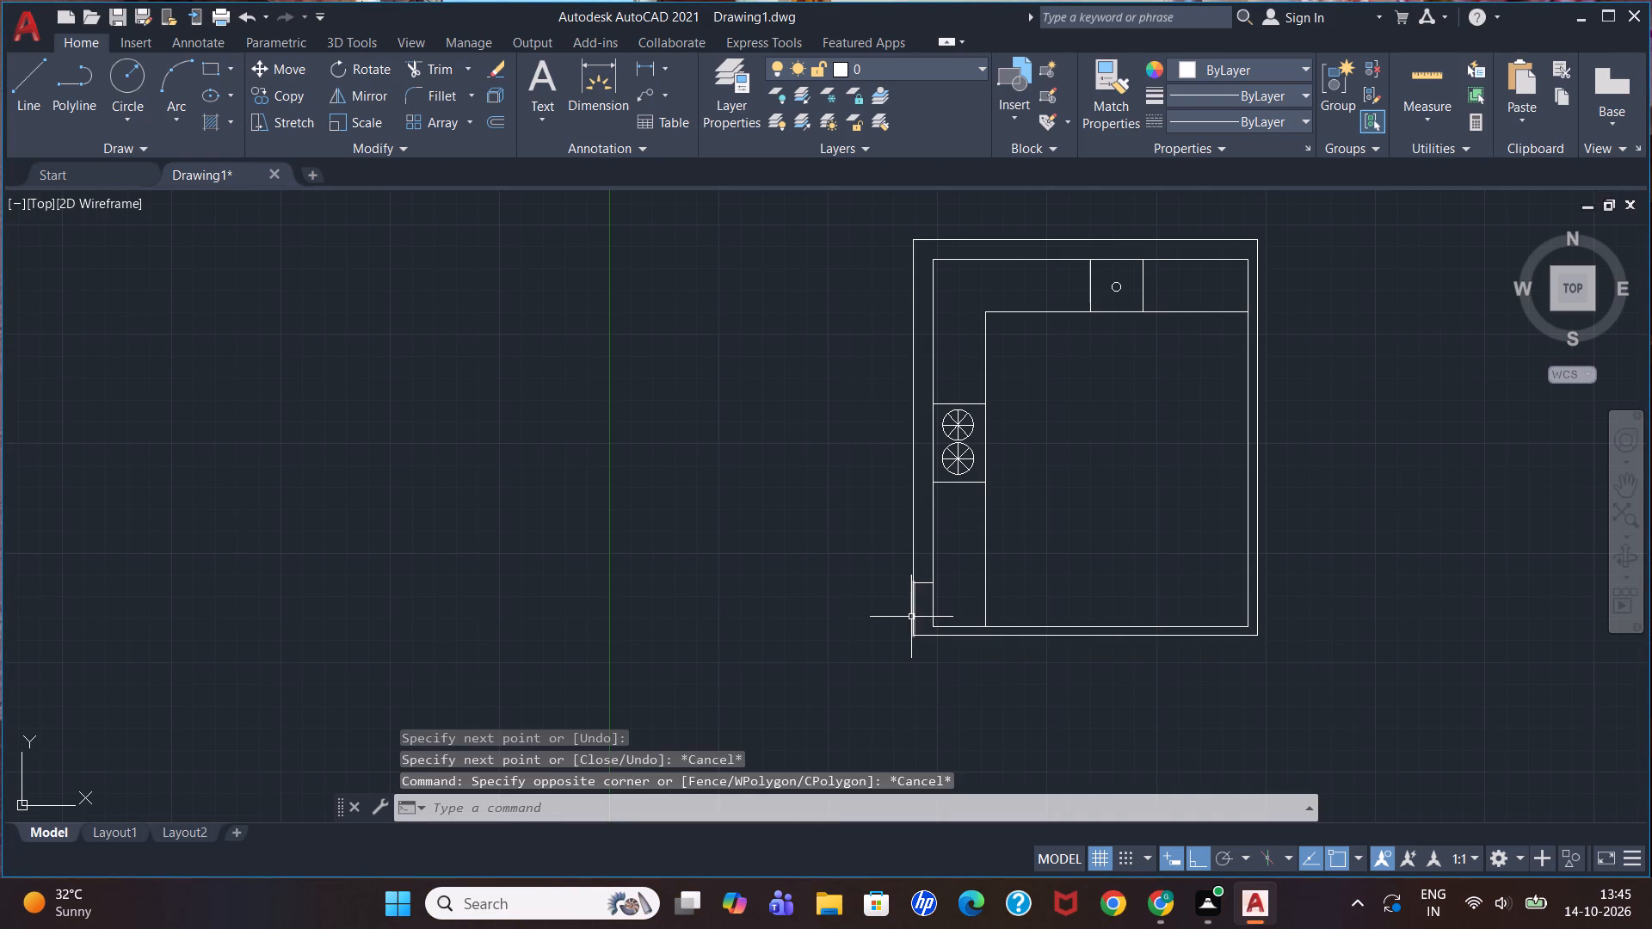
left_click(911, 615)
key("Delete")
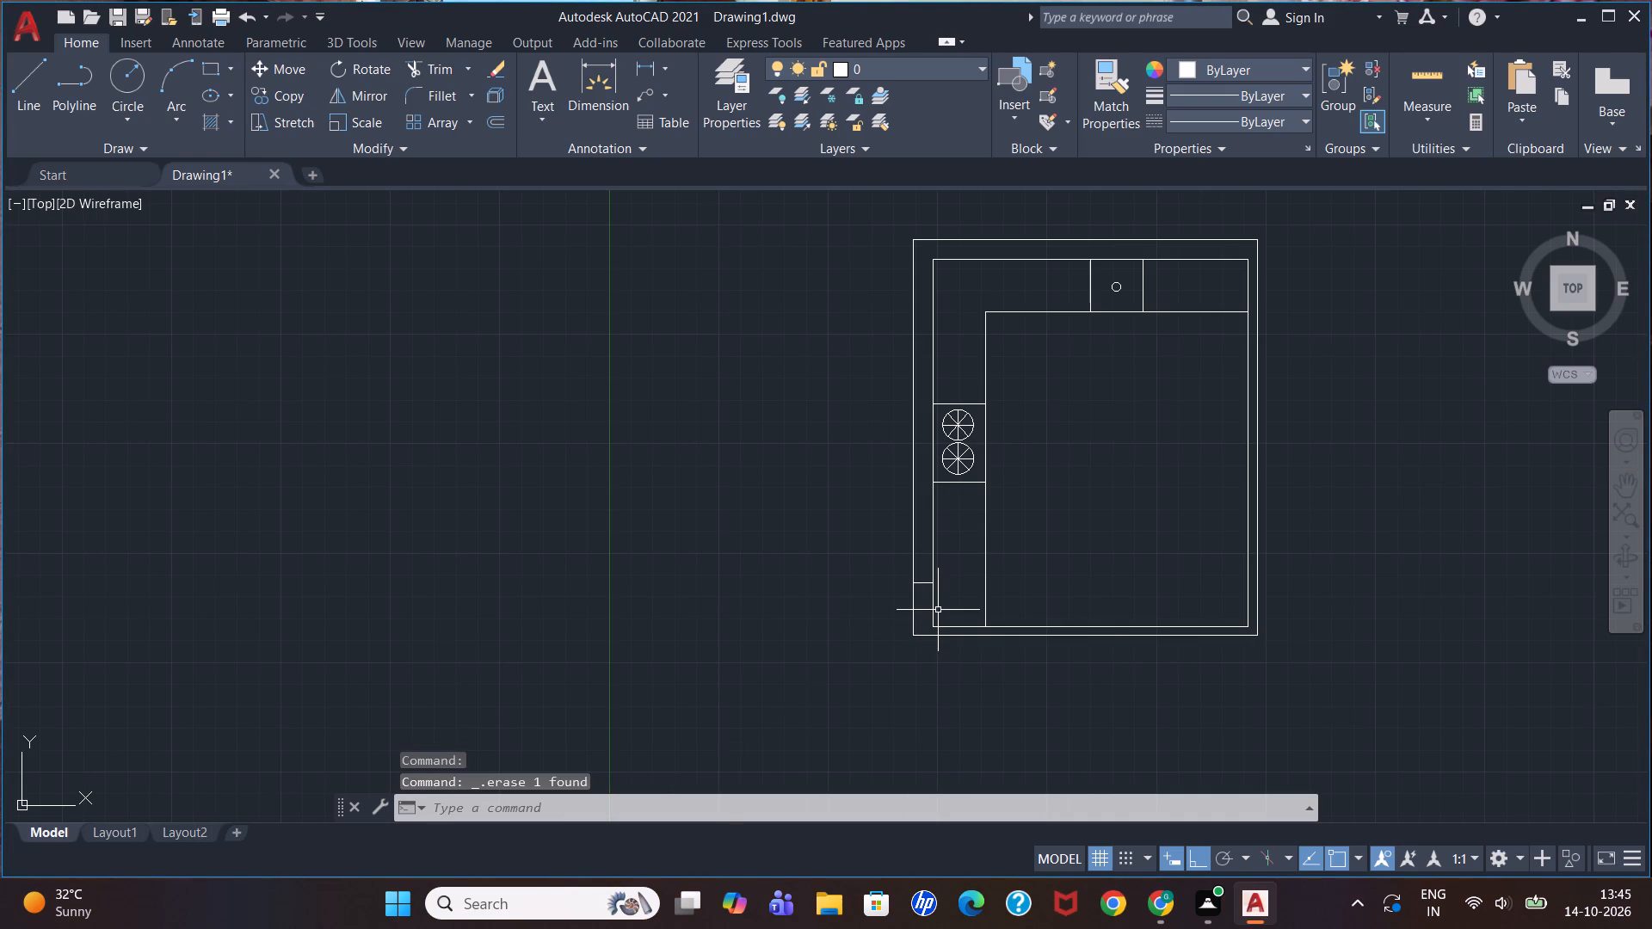
Offset the short mark across the left wall 10' upward along the wall.
key("o")
key("Return")
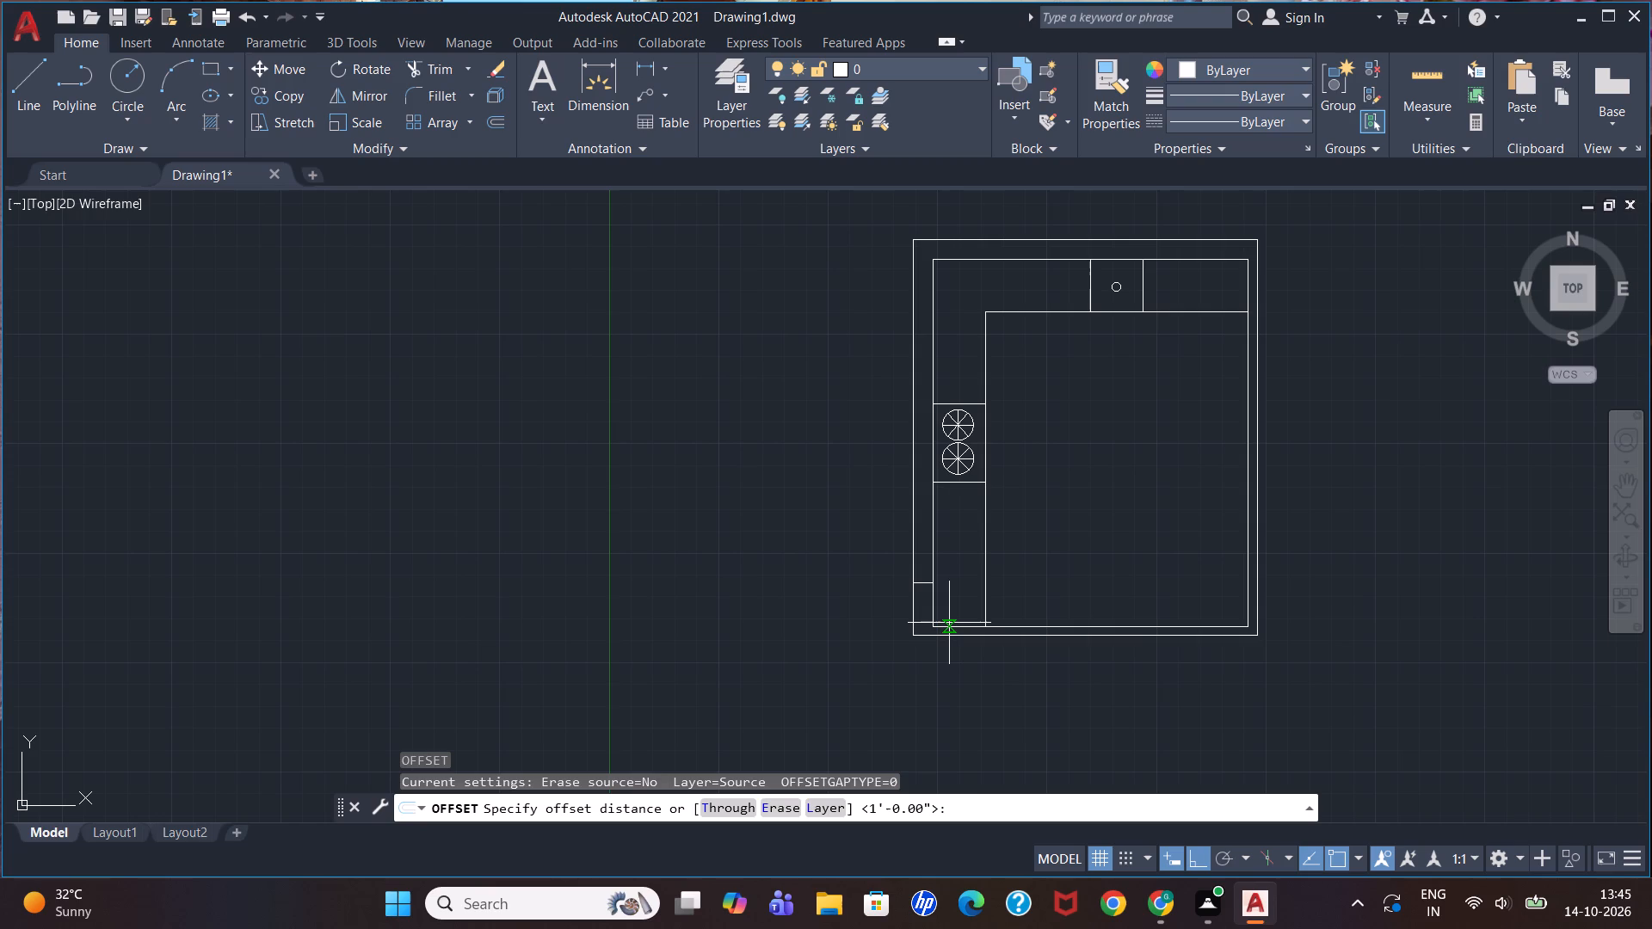
type("10'")
key("Return")
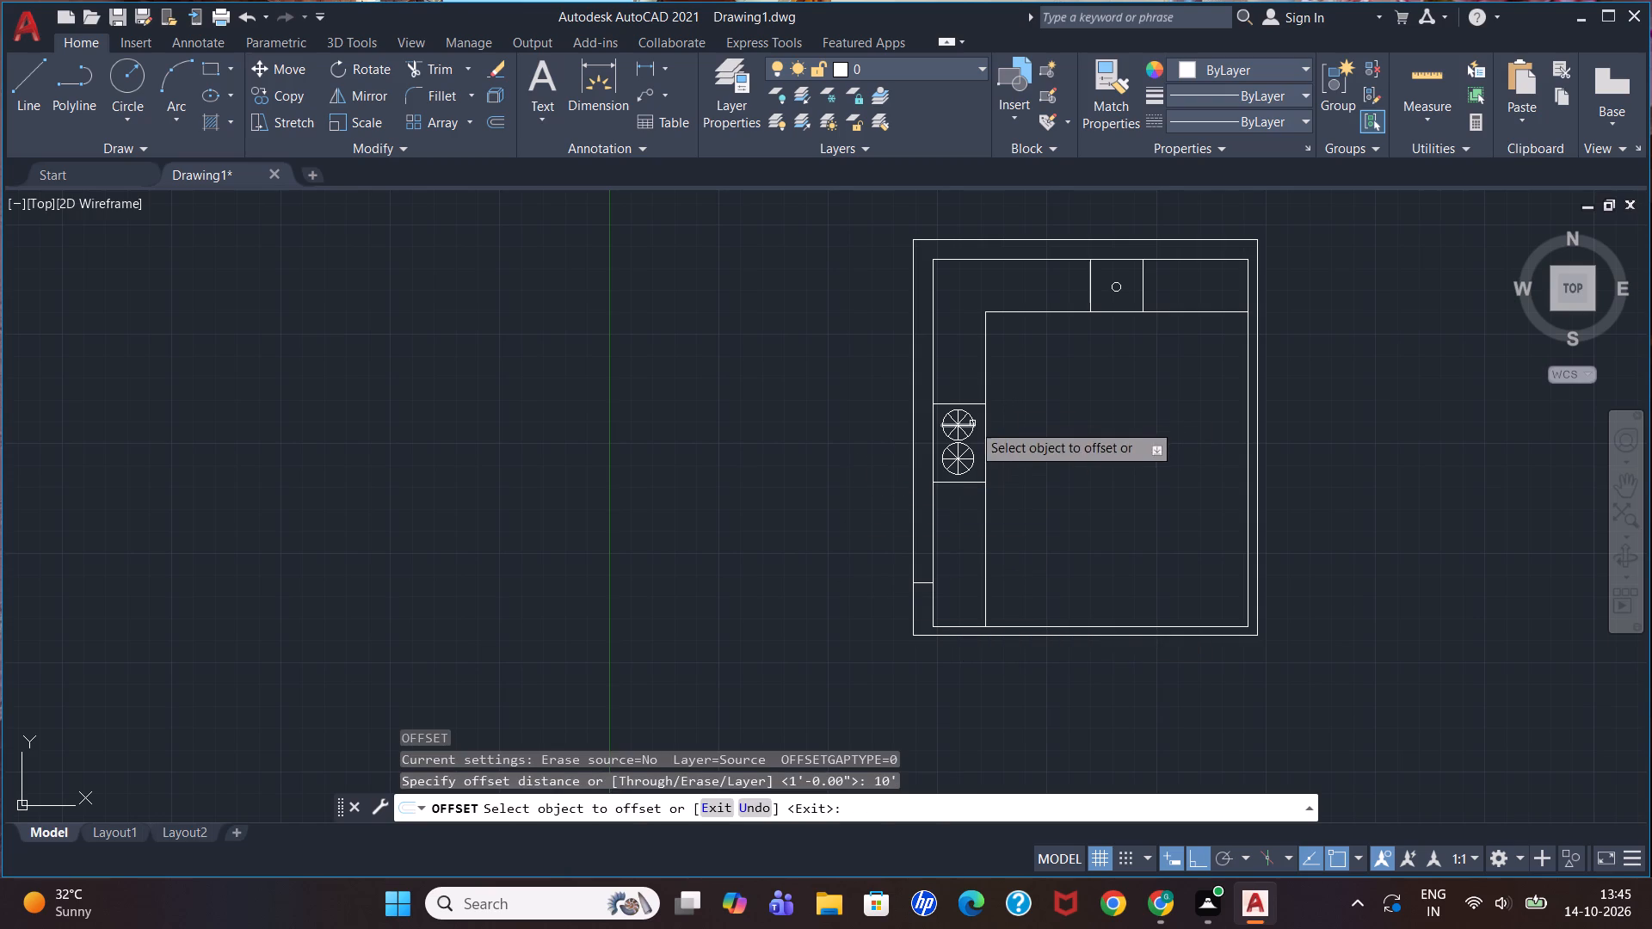
left_click(924, 584)
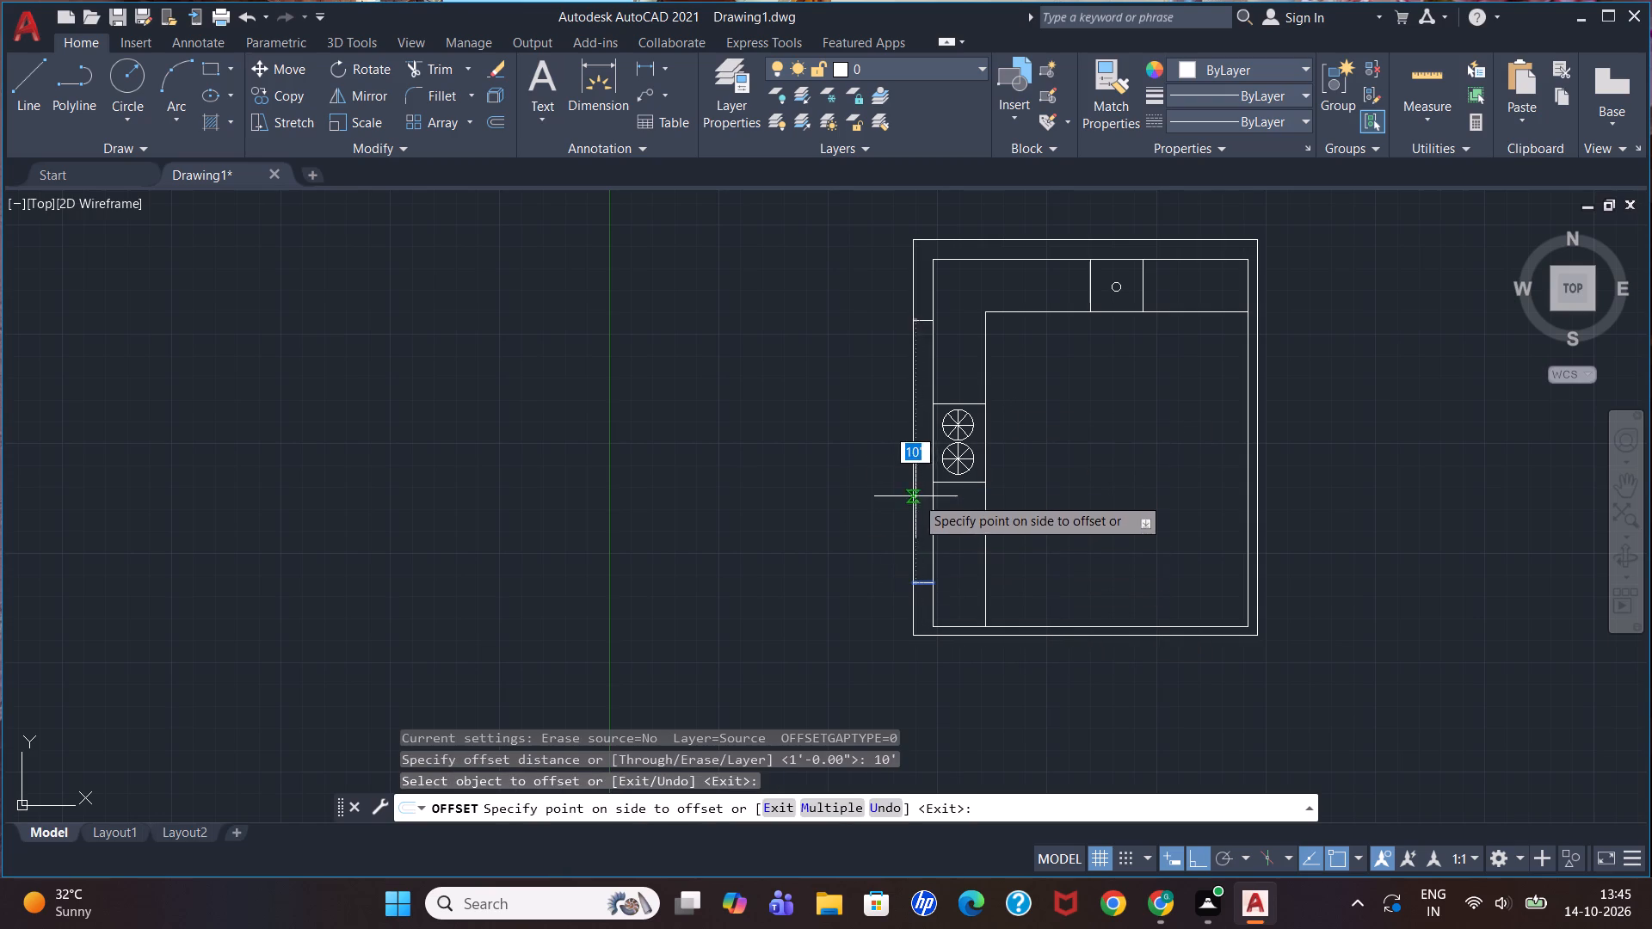
left_click(925, 411)
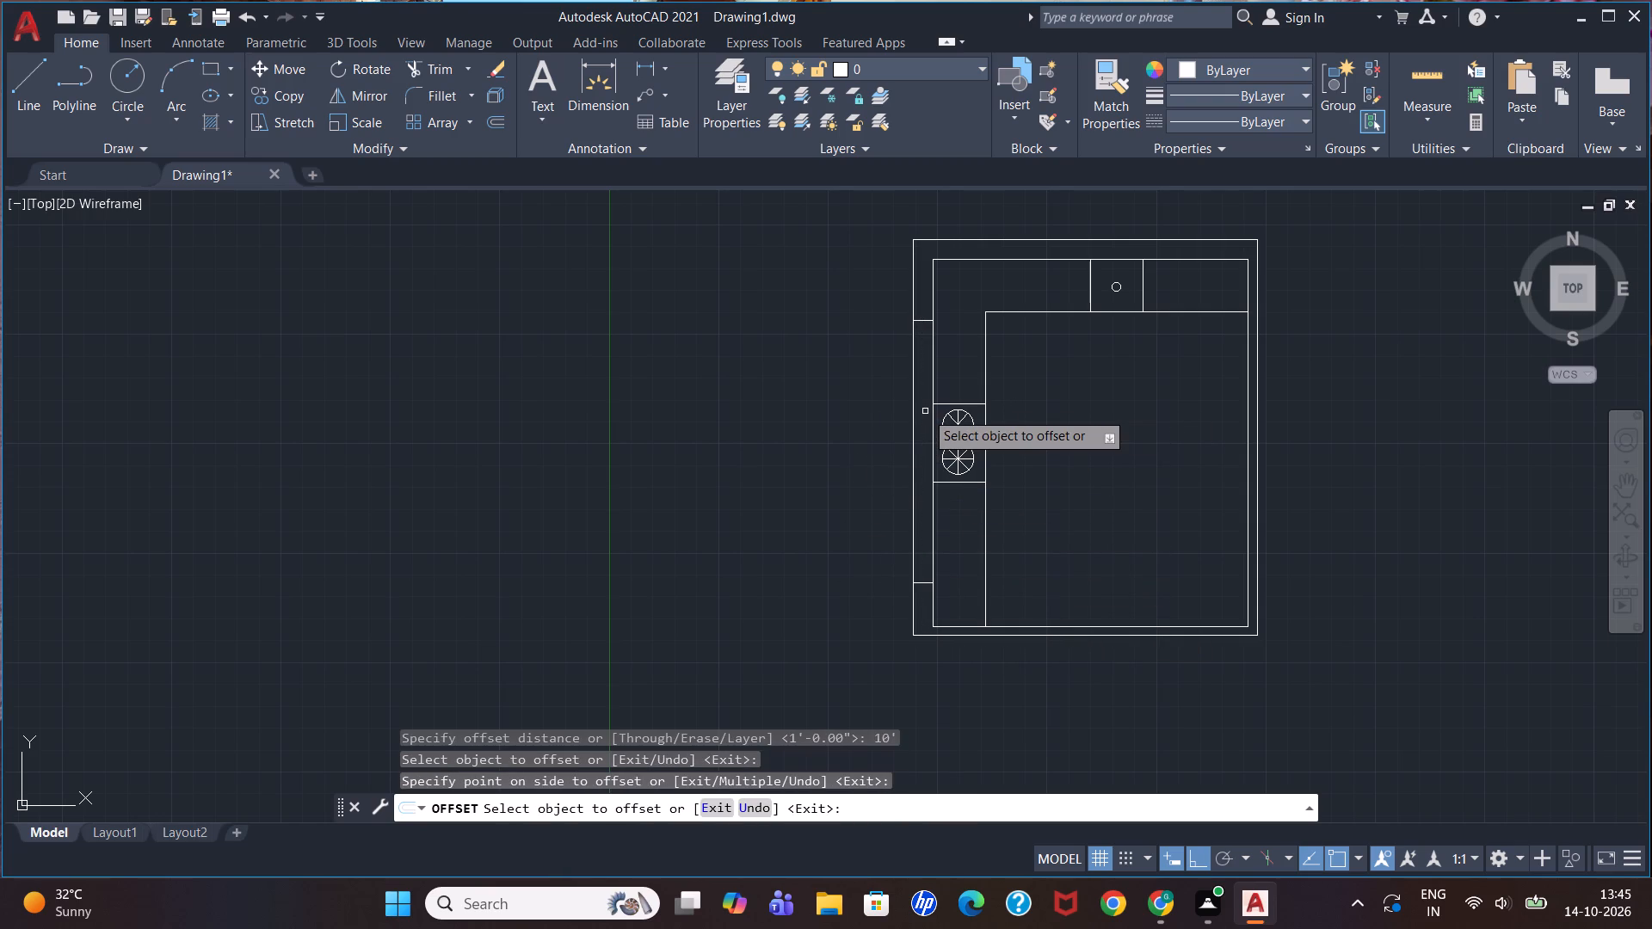
key("Escape")
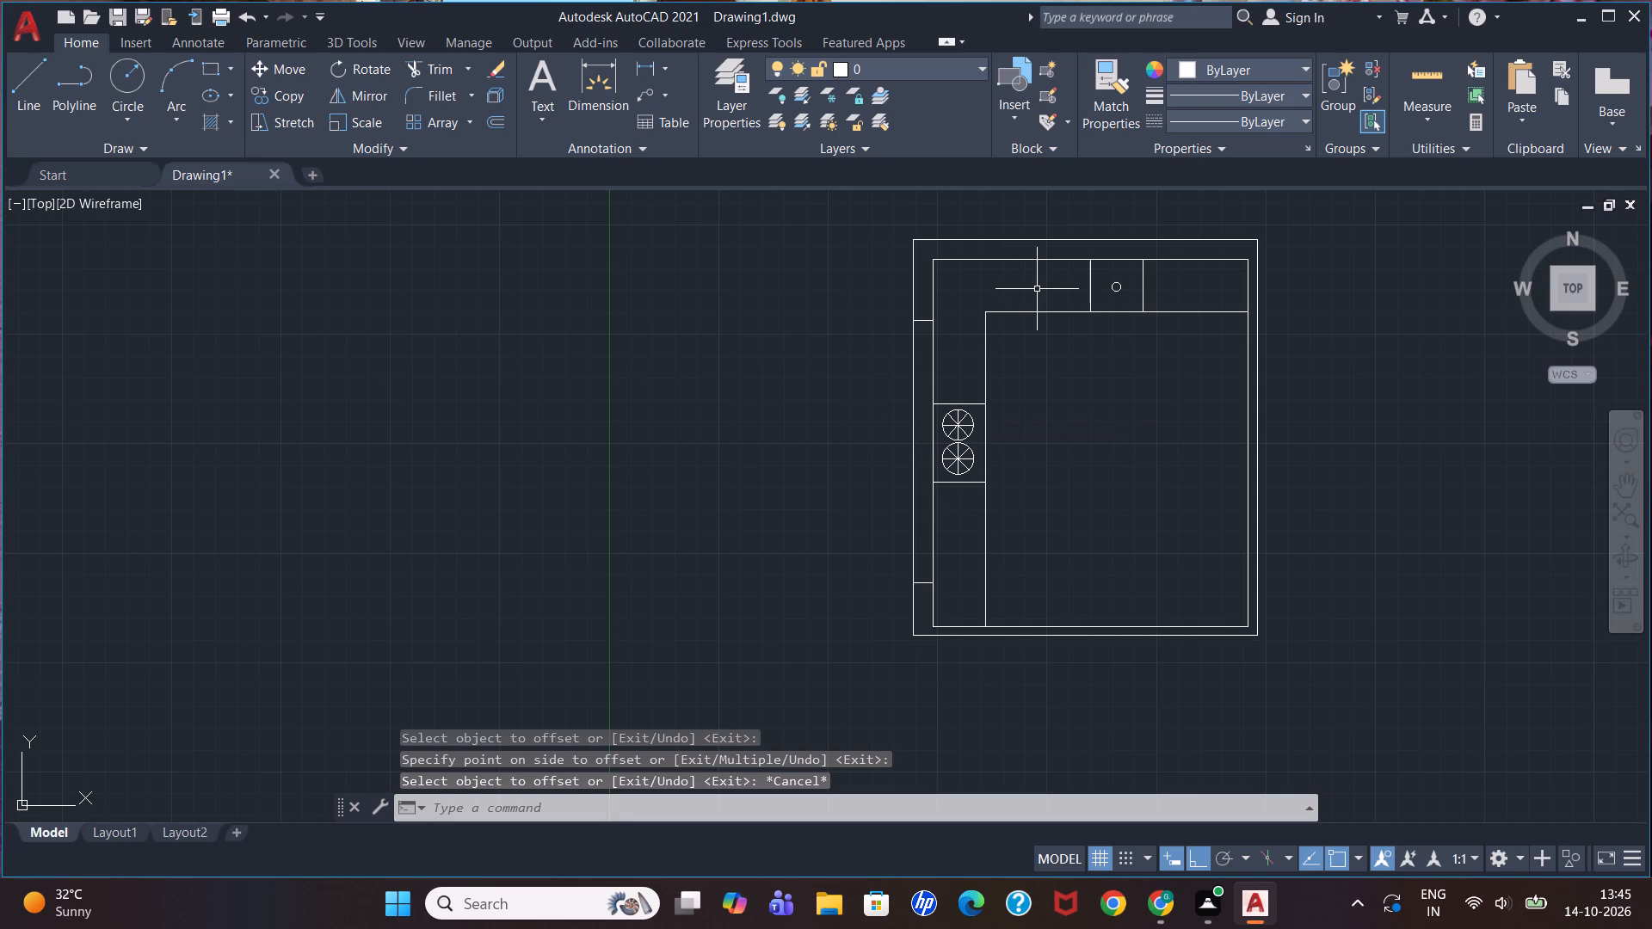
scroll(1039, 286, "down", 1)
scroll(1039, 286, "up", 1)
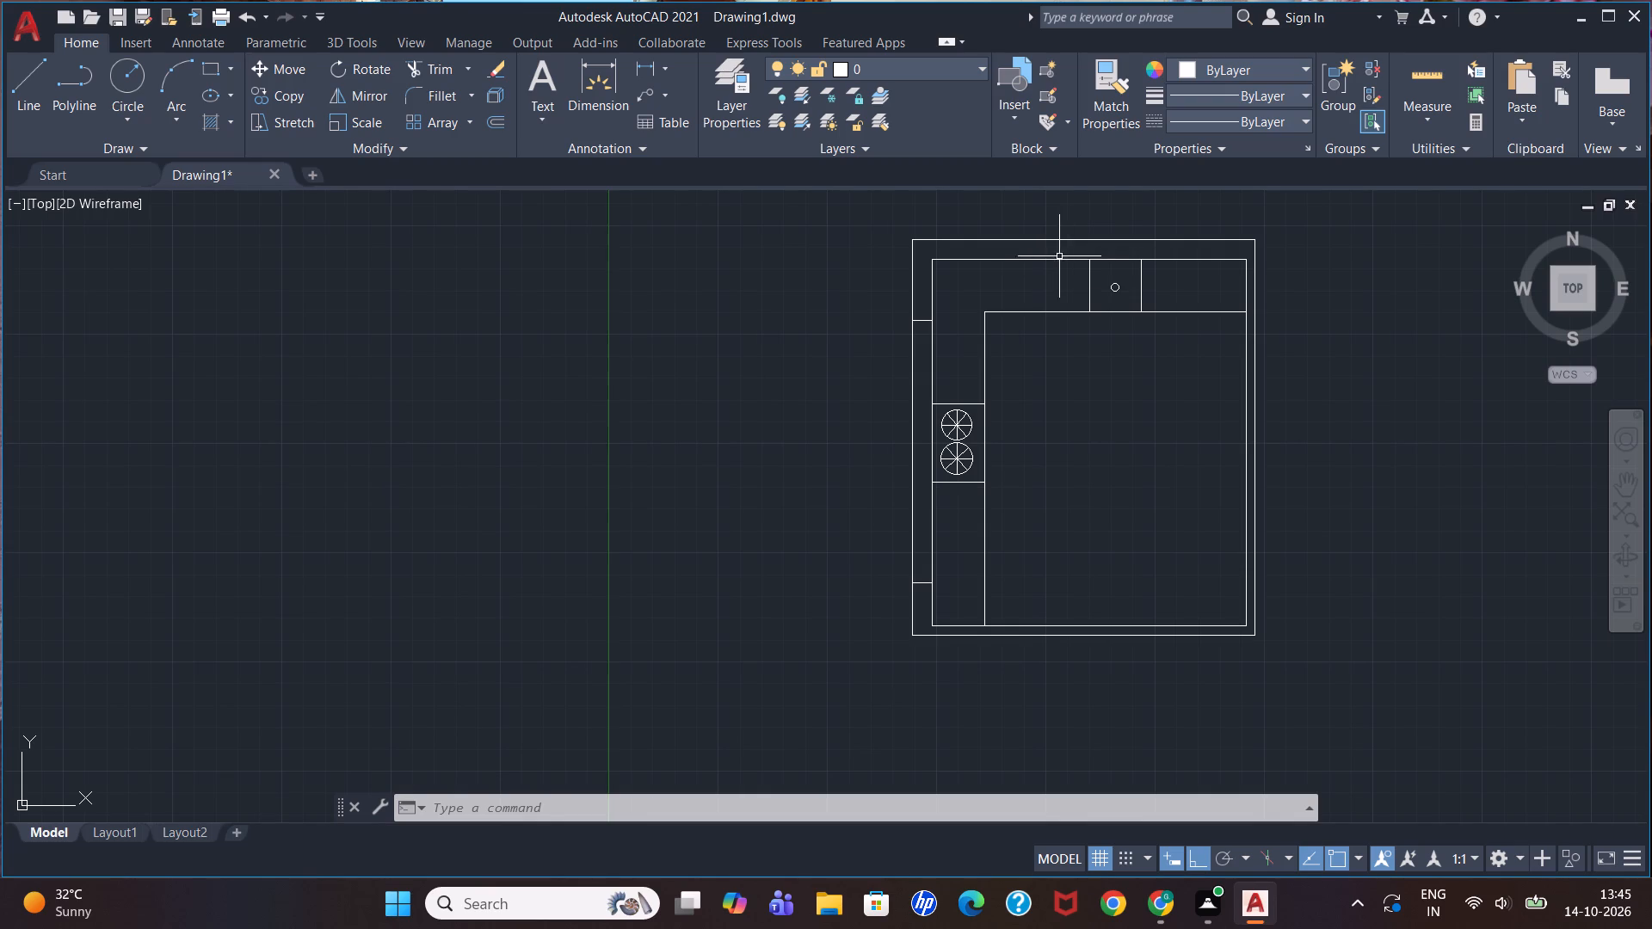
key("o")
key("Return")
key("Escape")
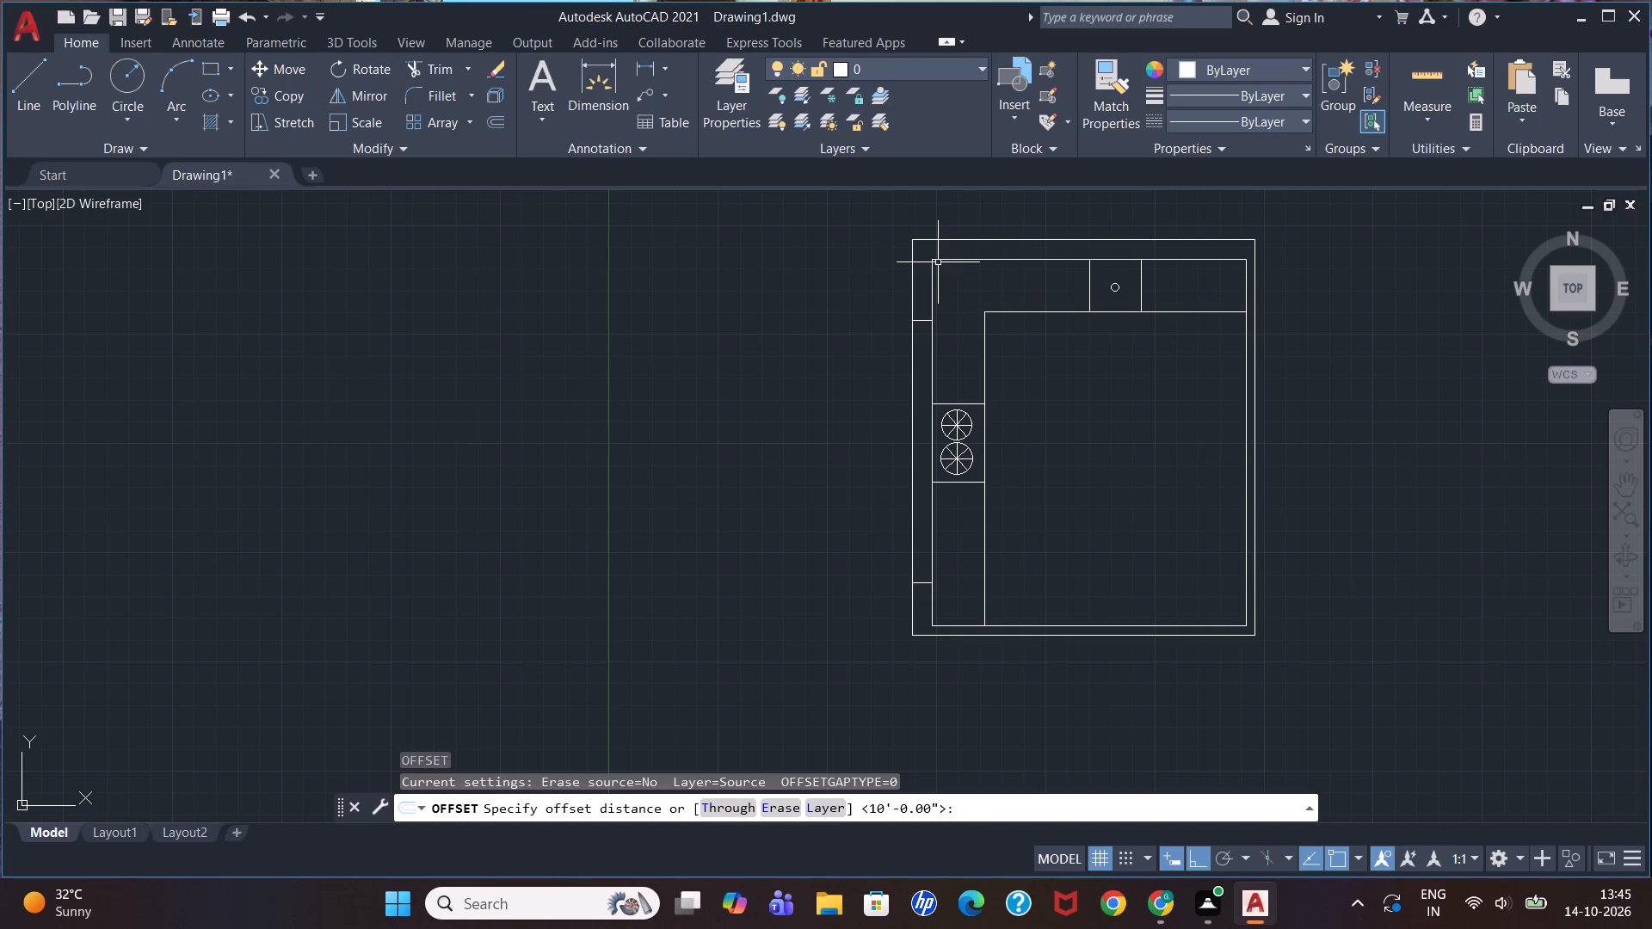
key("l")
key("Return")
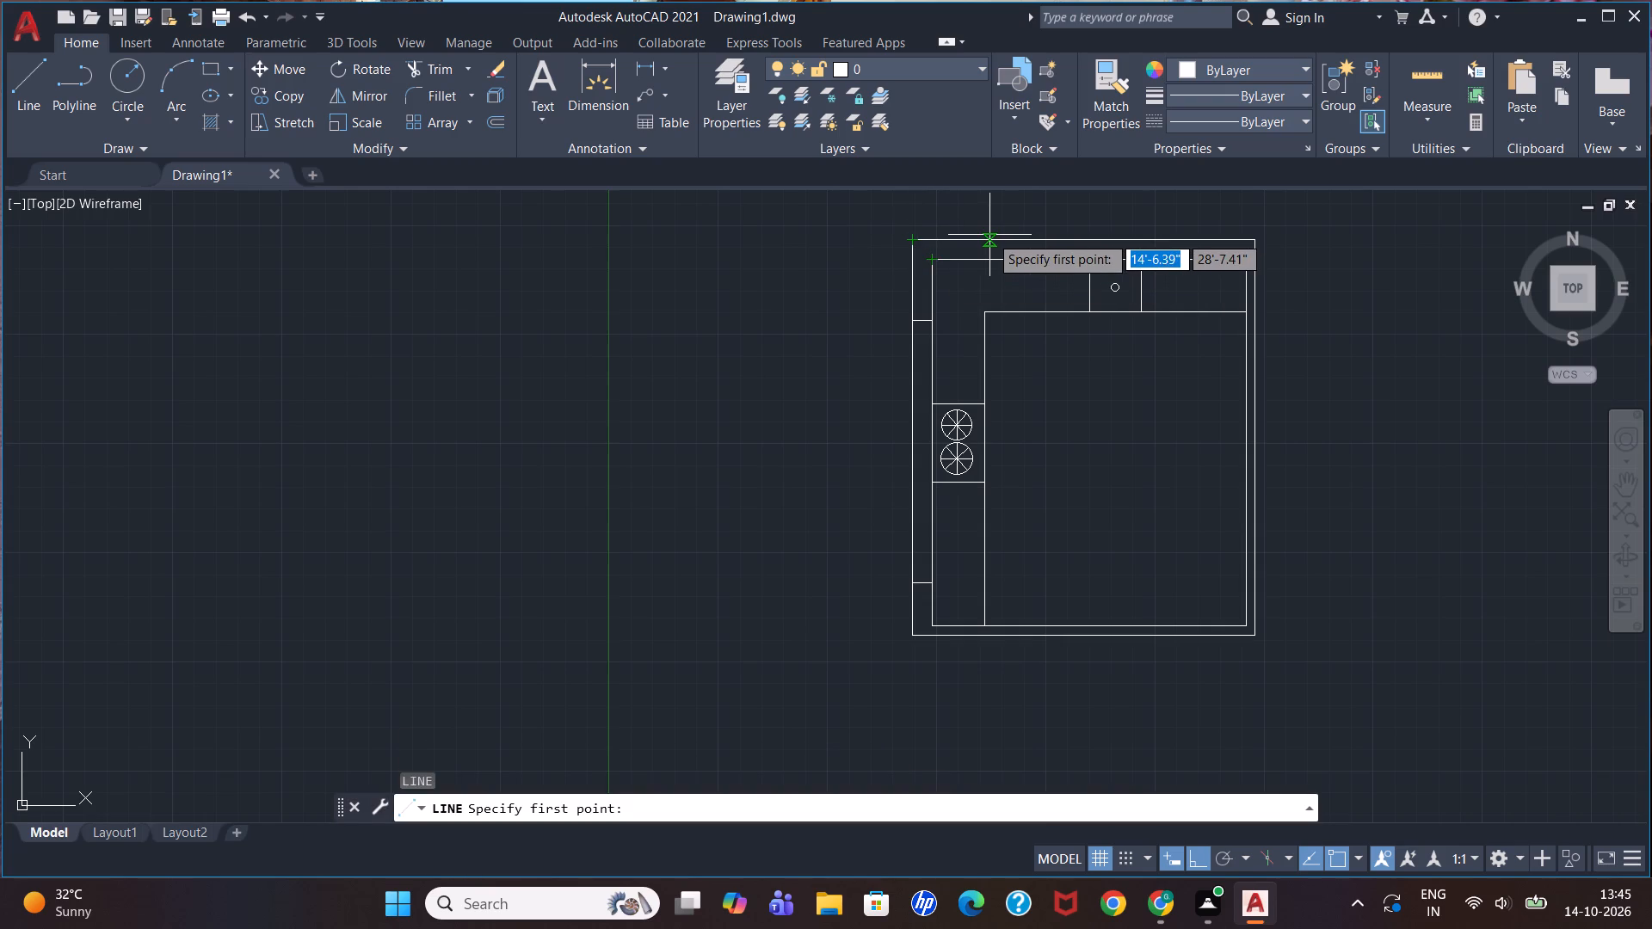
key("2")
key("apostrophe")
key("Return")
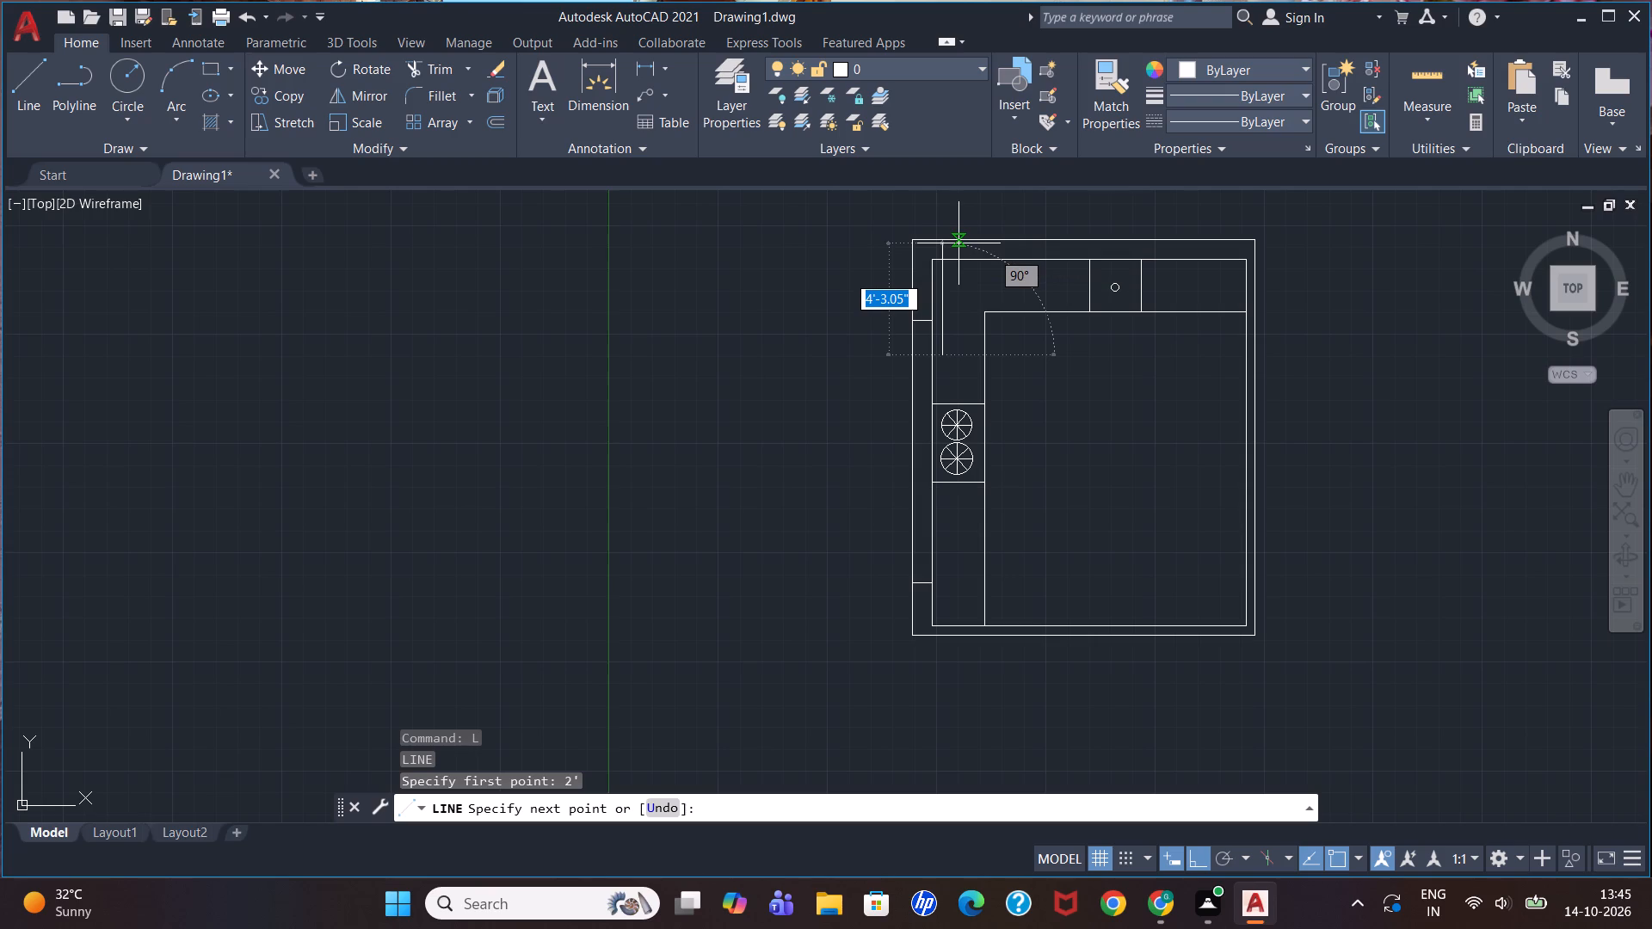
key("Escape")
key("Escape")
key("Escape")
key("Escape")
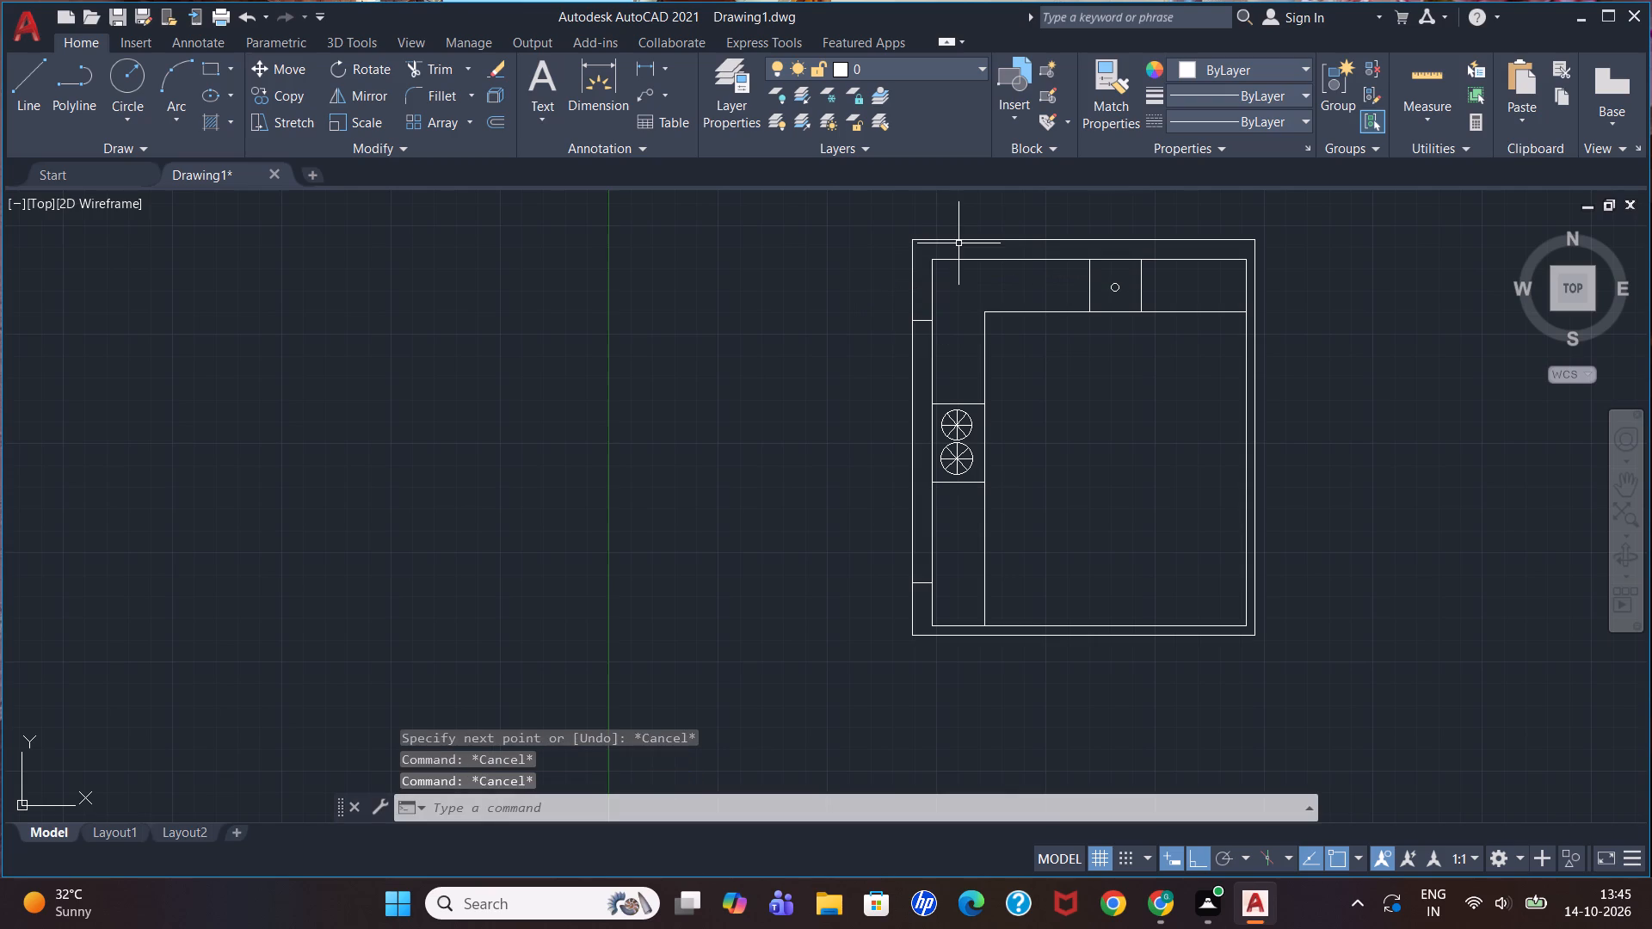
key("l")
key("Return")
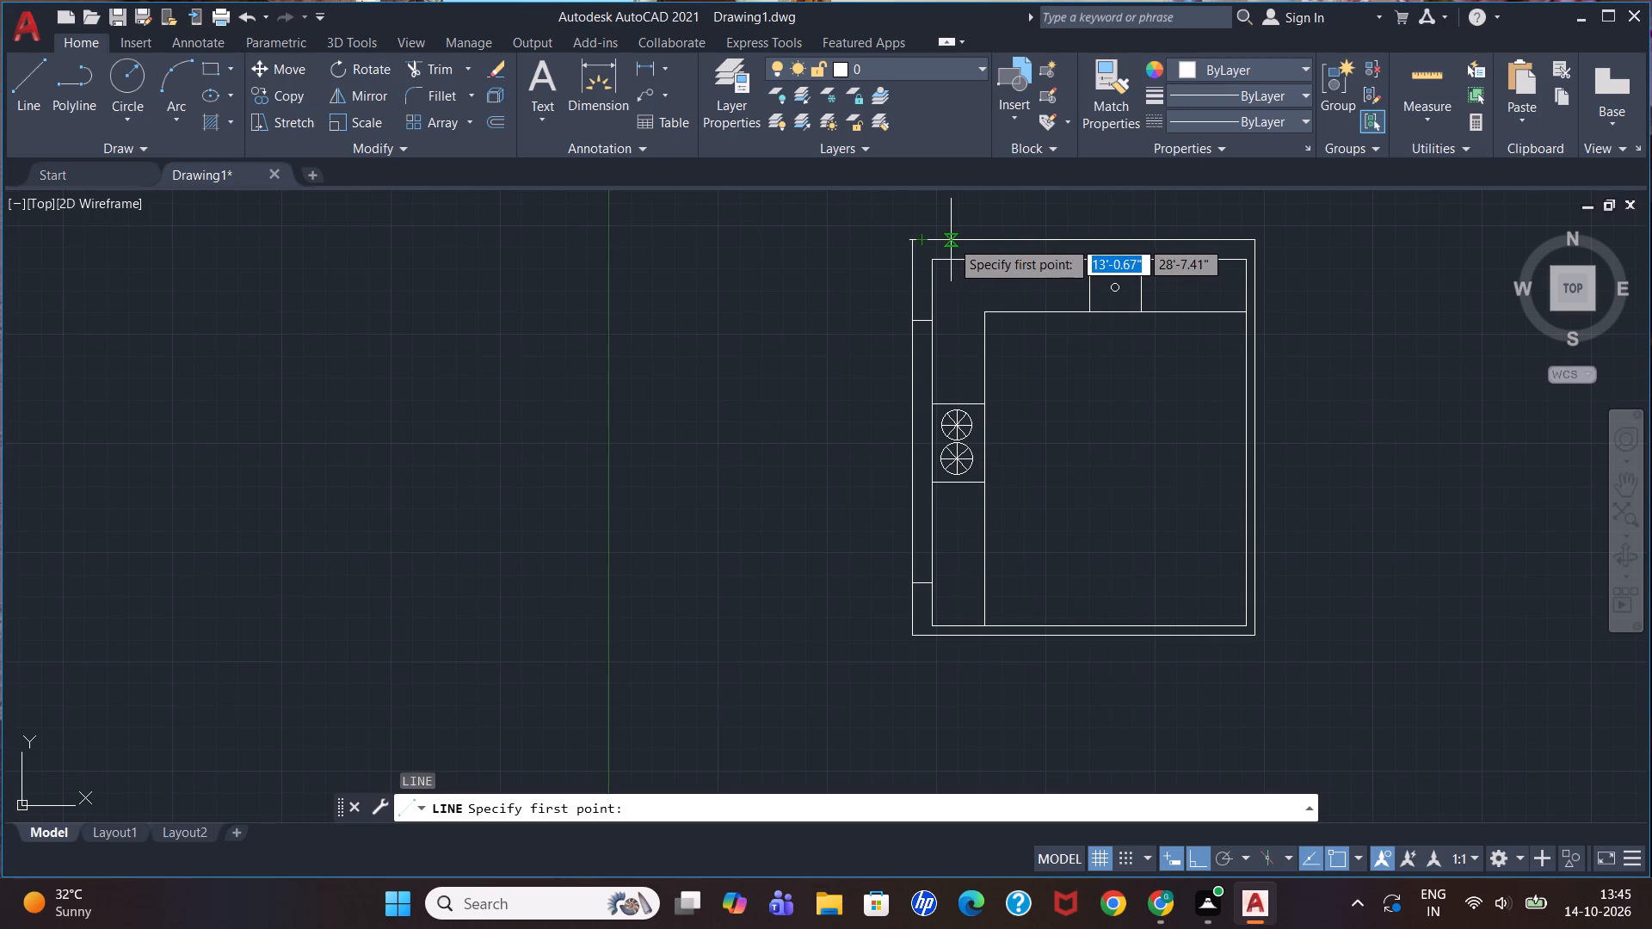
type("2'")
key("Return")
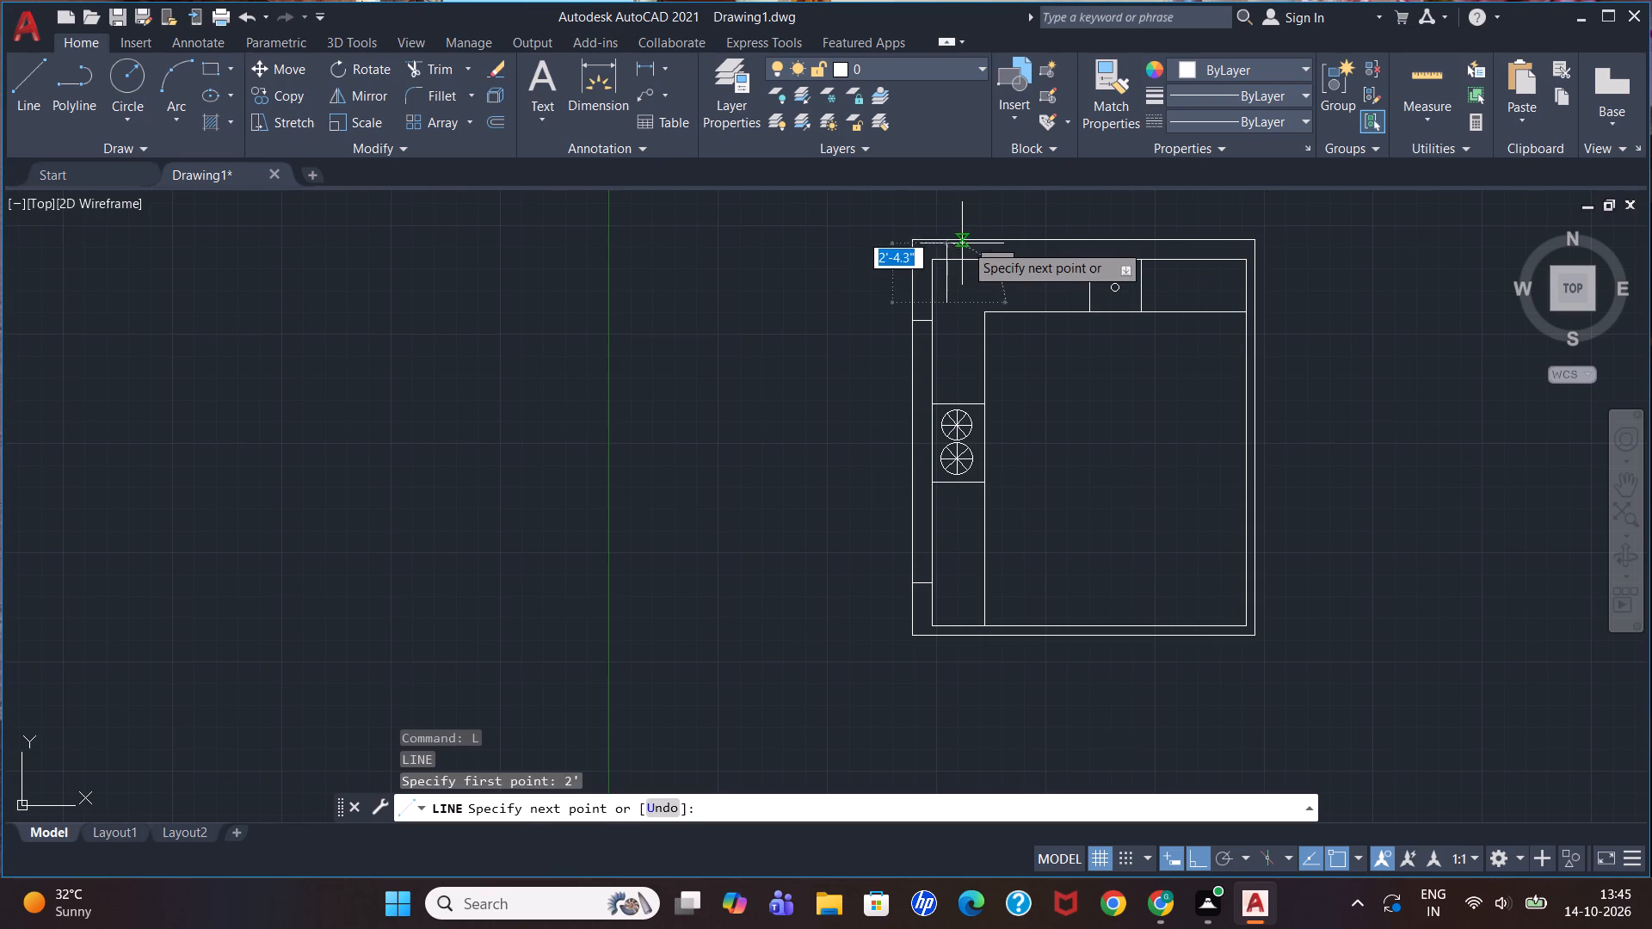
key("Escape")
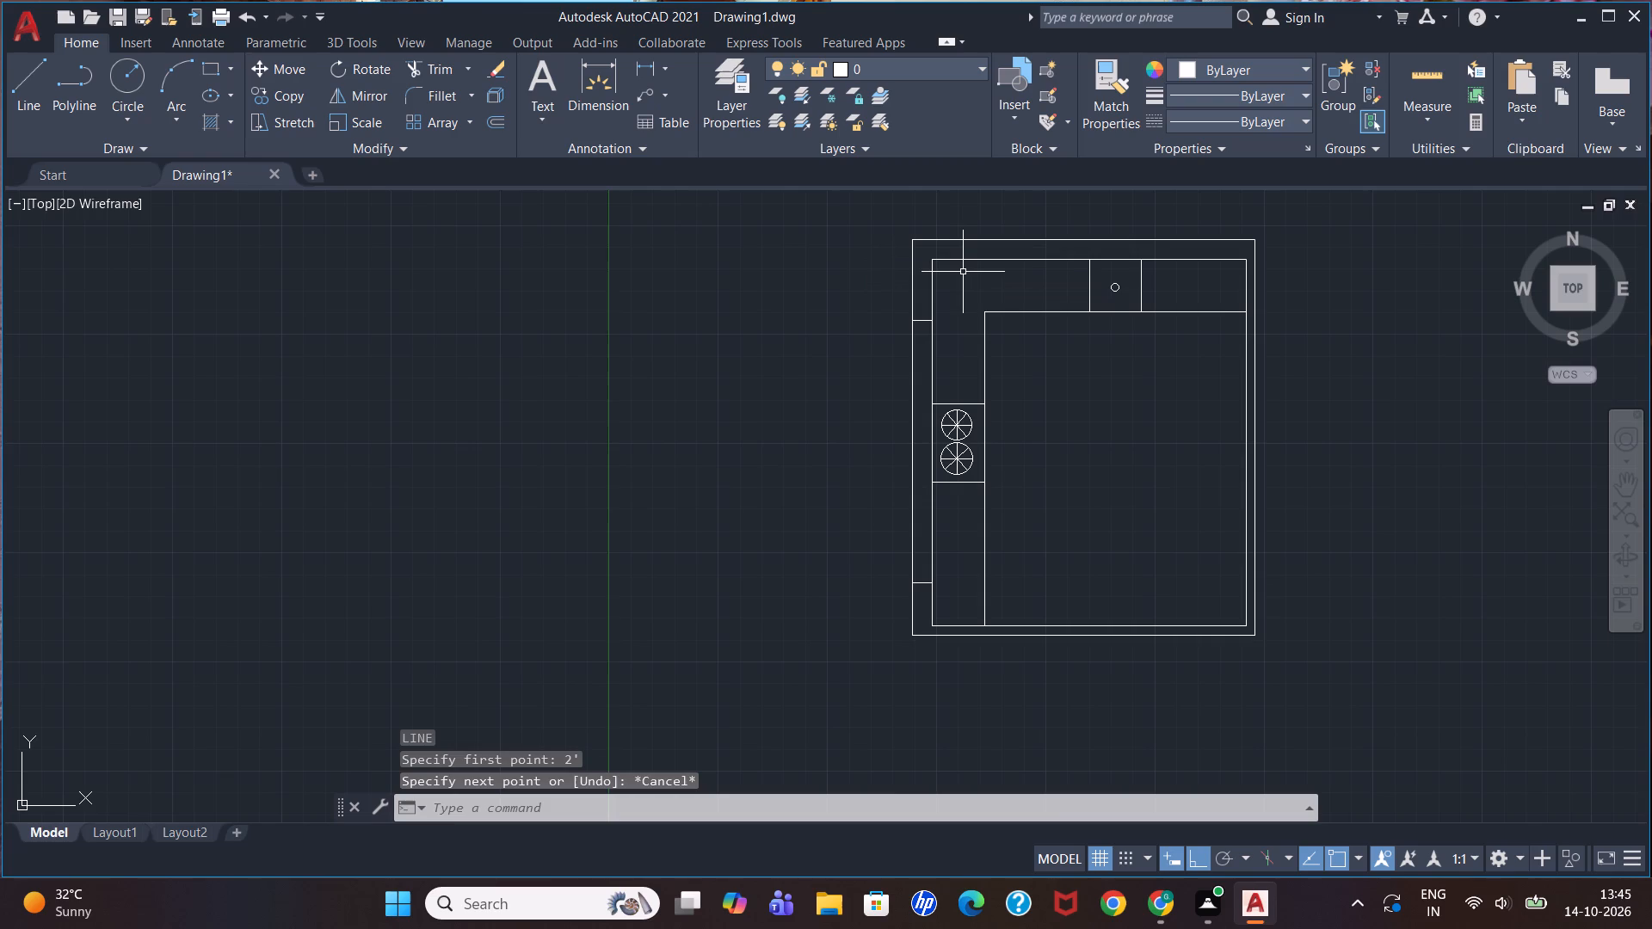
Draw a line 2' rightward from the outer top-left corner, continuing down across the top wall's thickness.
key("l")
key("Return")
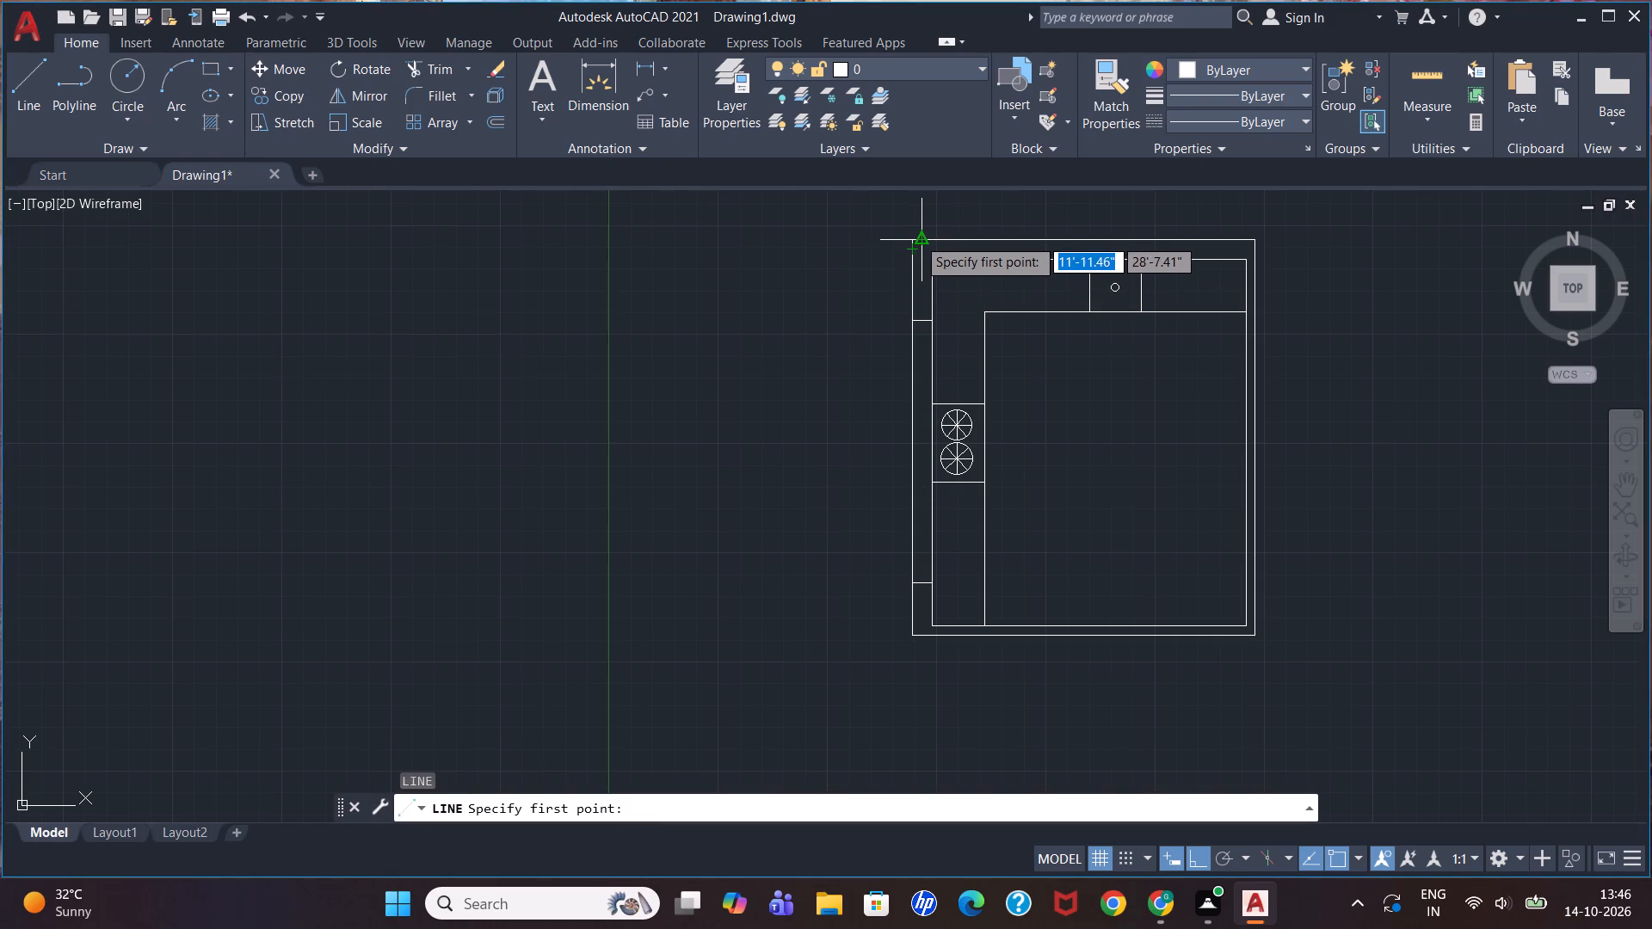
left_click(909, 236)
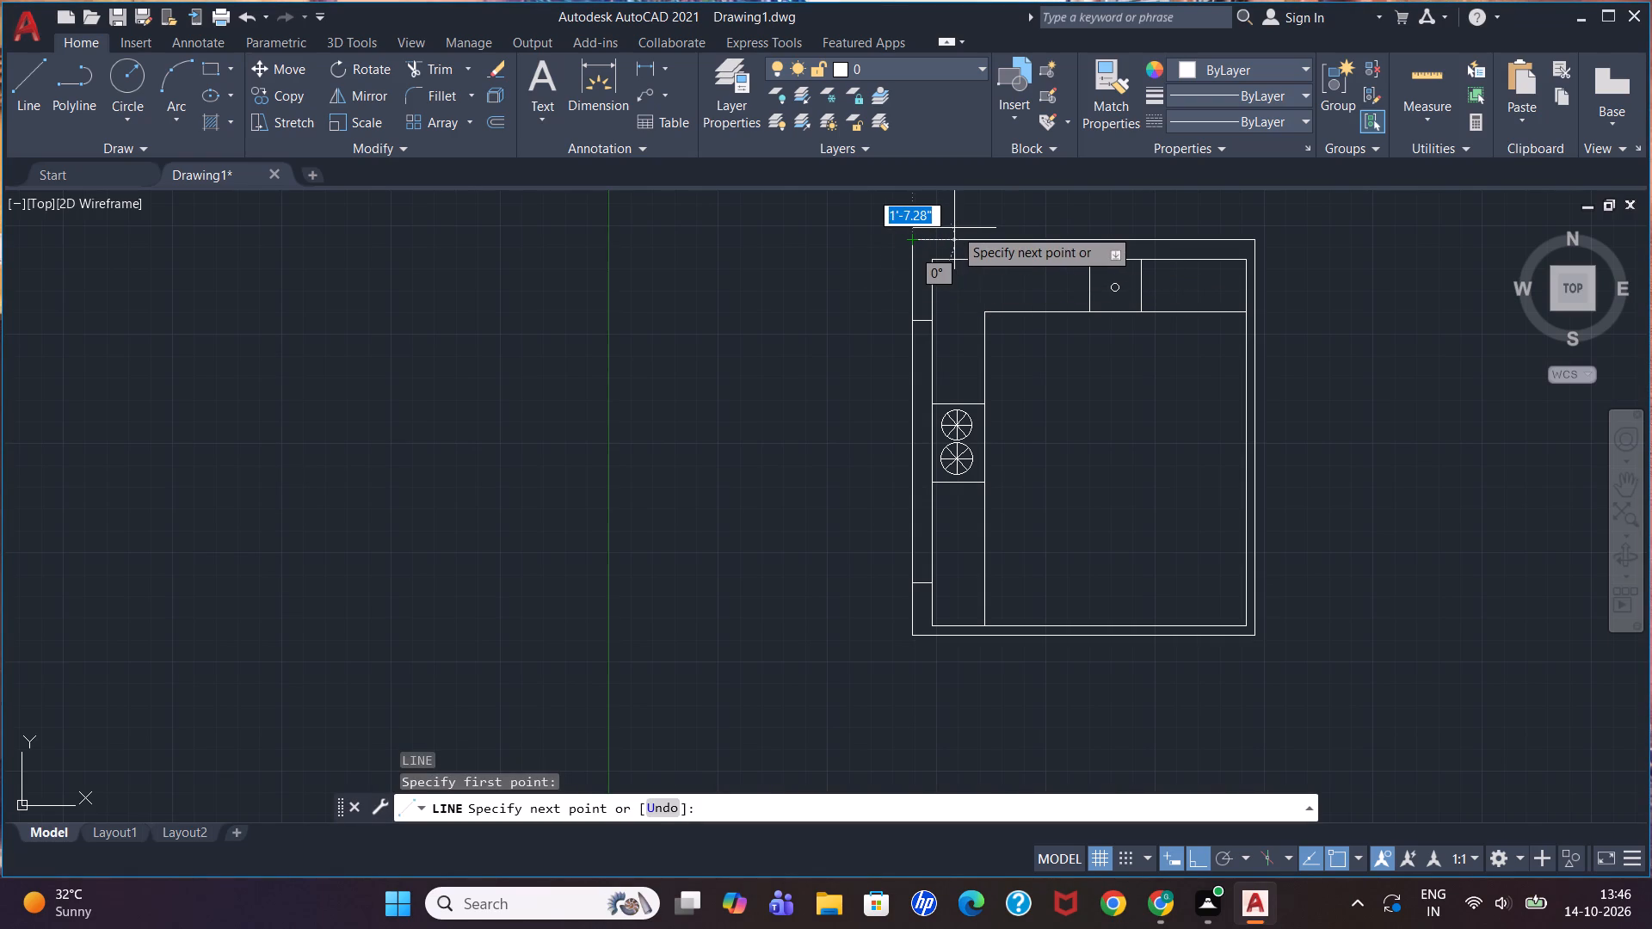
type("2'")
key("Return")
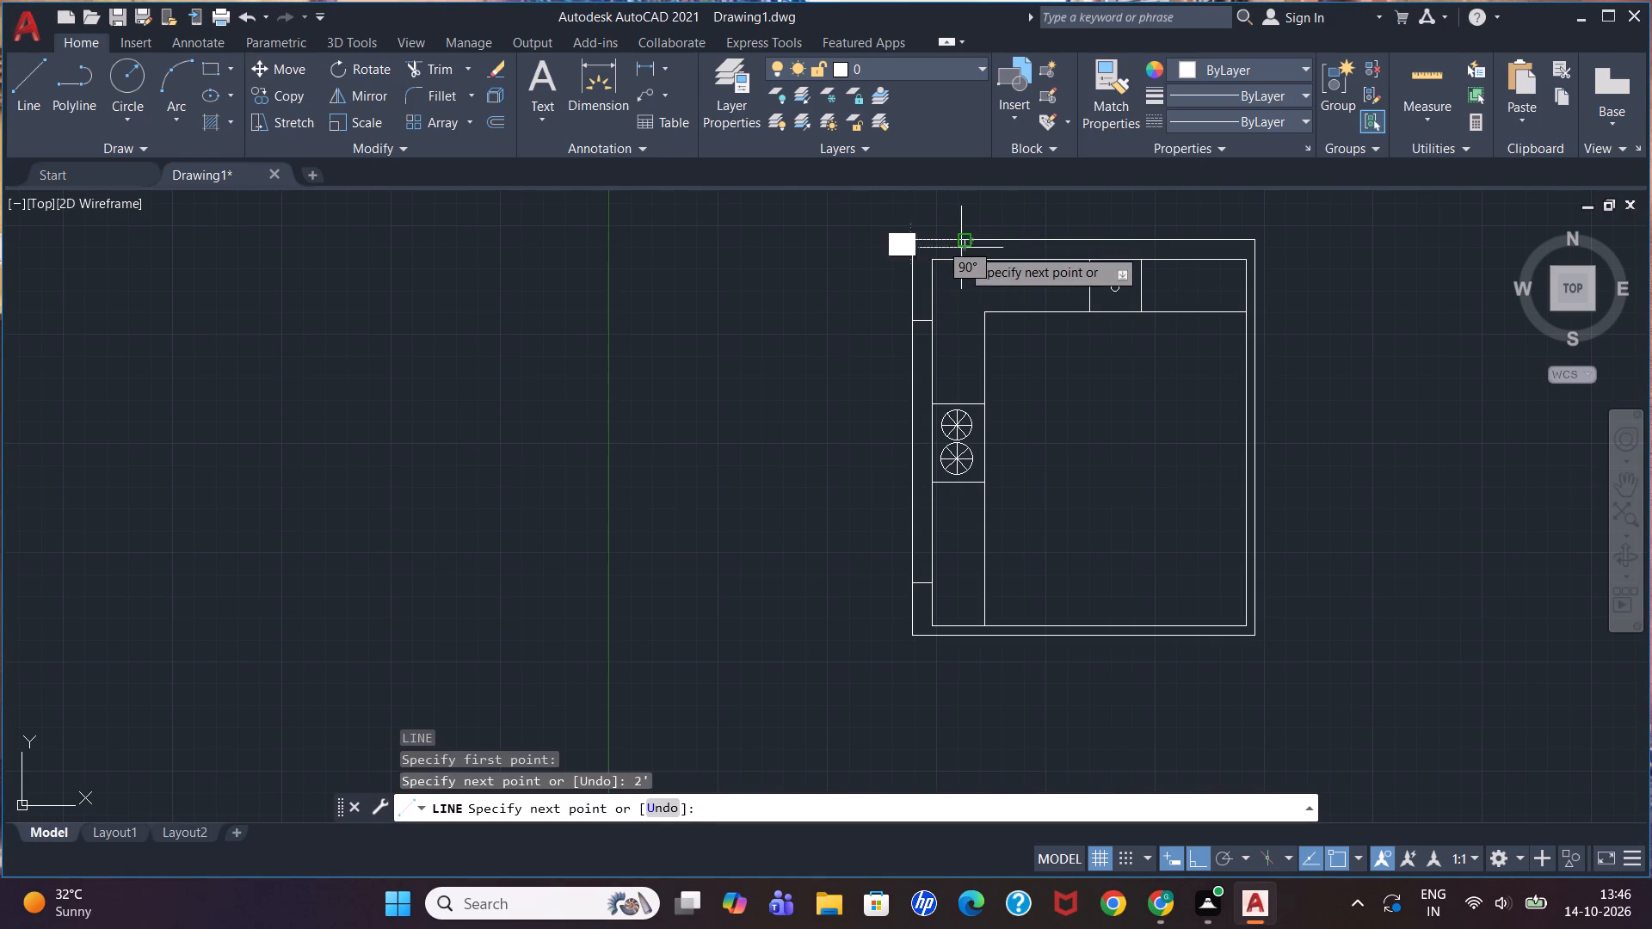
left_click(963, 252)
key("Escape")
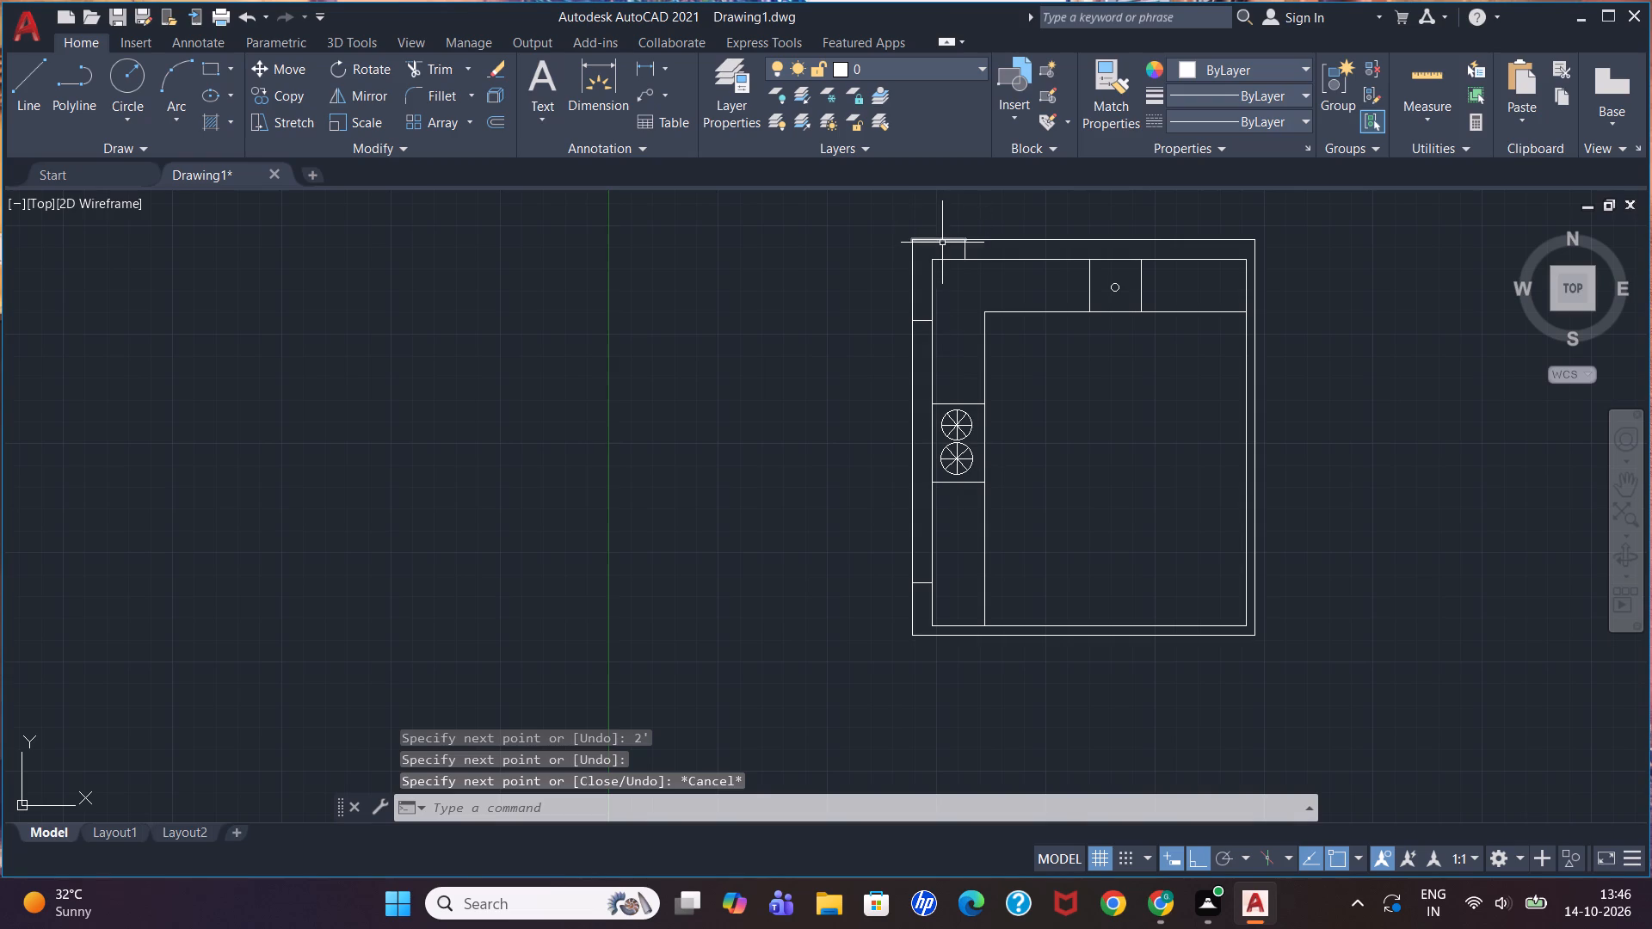
Delete the 2' horizontal helper line on the top outer wall, keeping the short mark across the wall.
left_click(941, 237)
key("Delete")
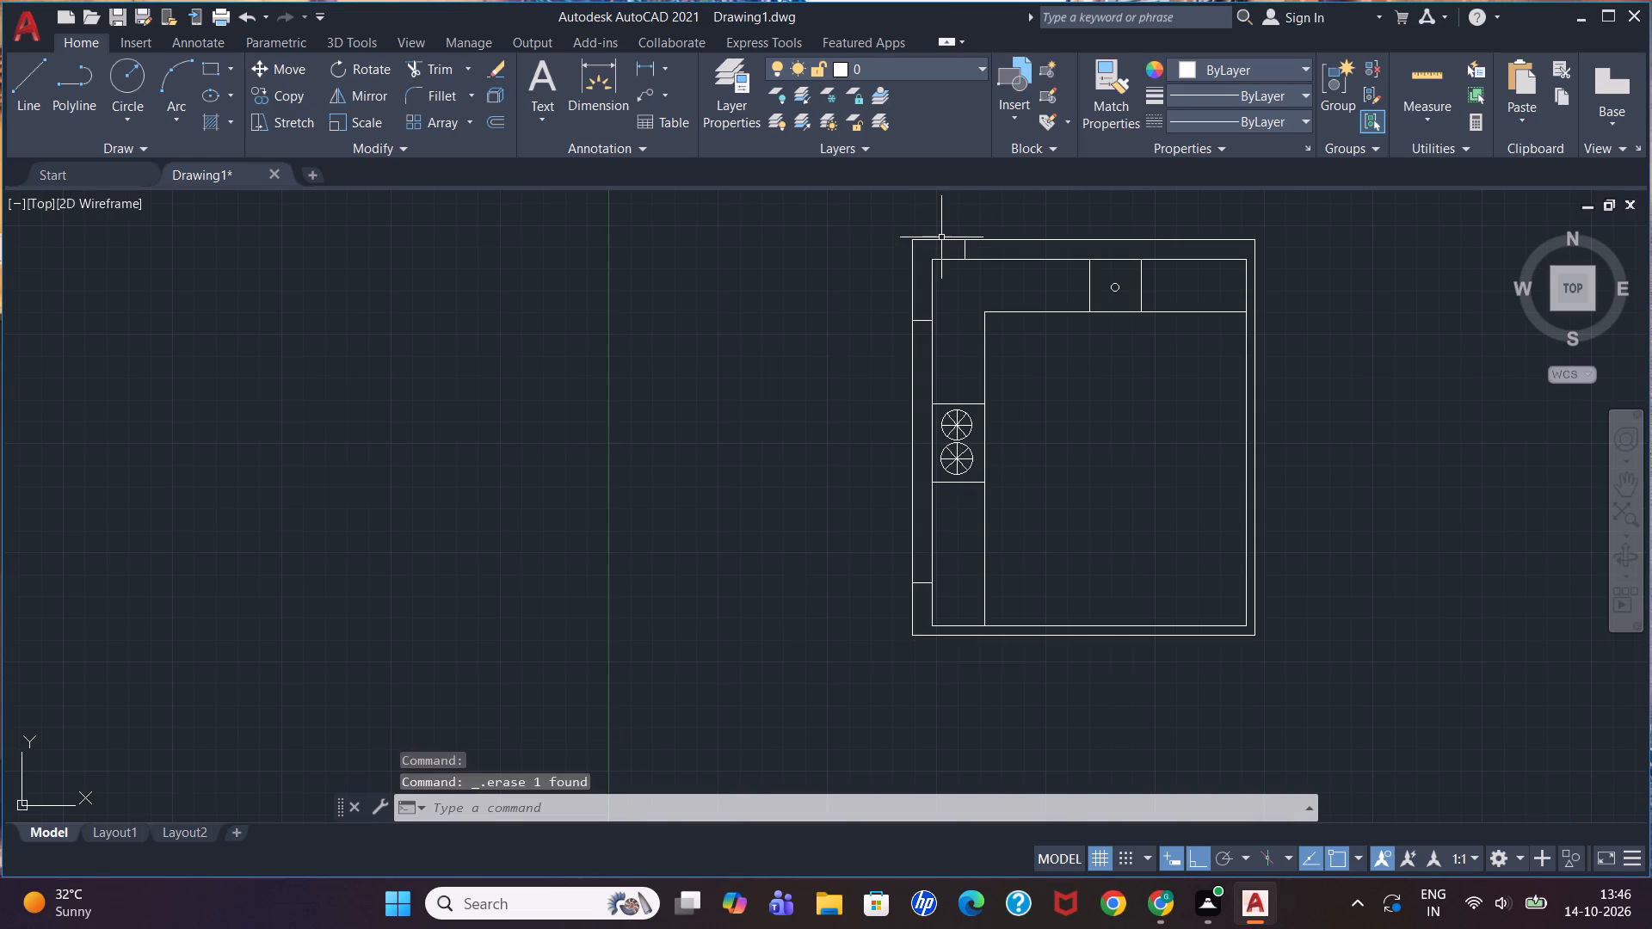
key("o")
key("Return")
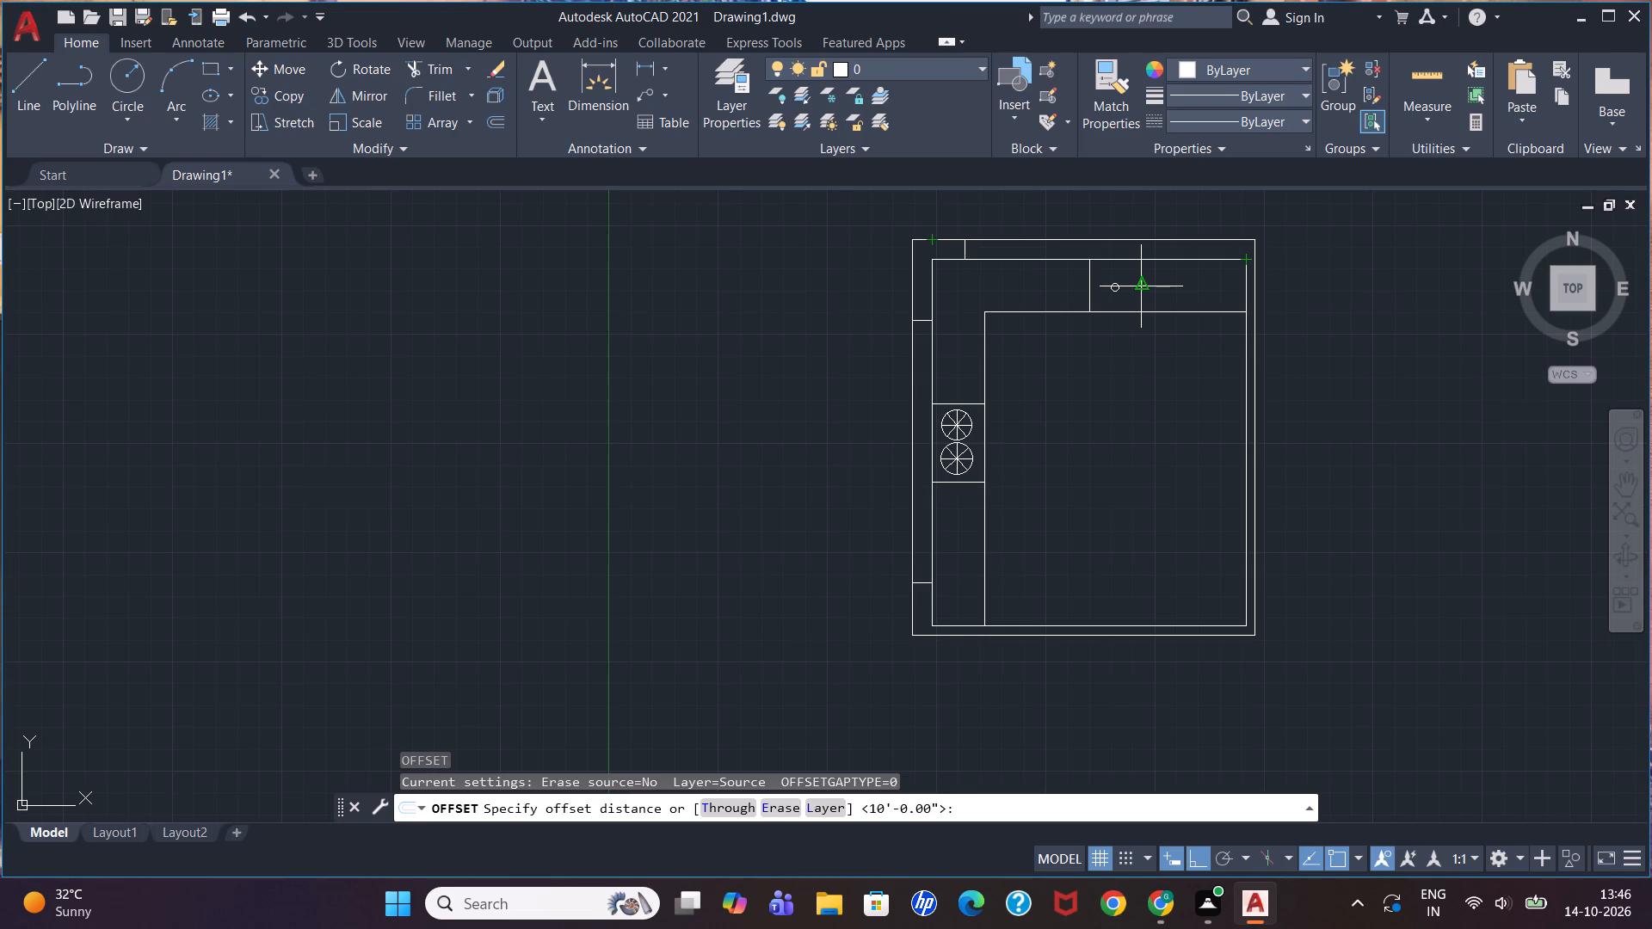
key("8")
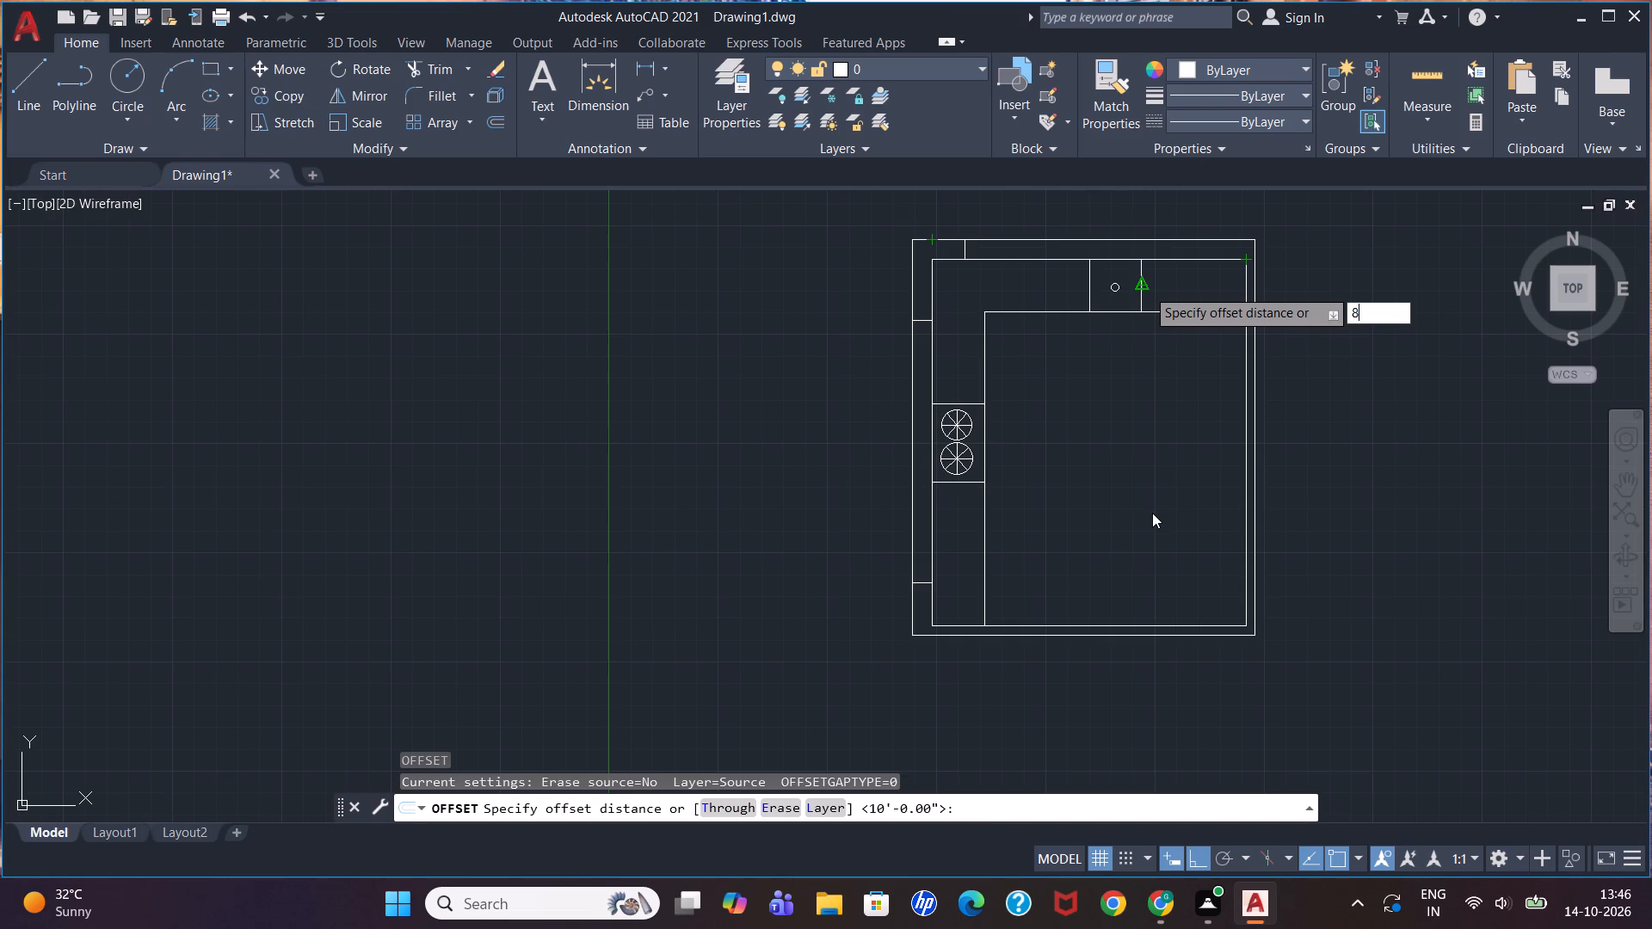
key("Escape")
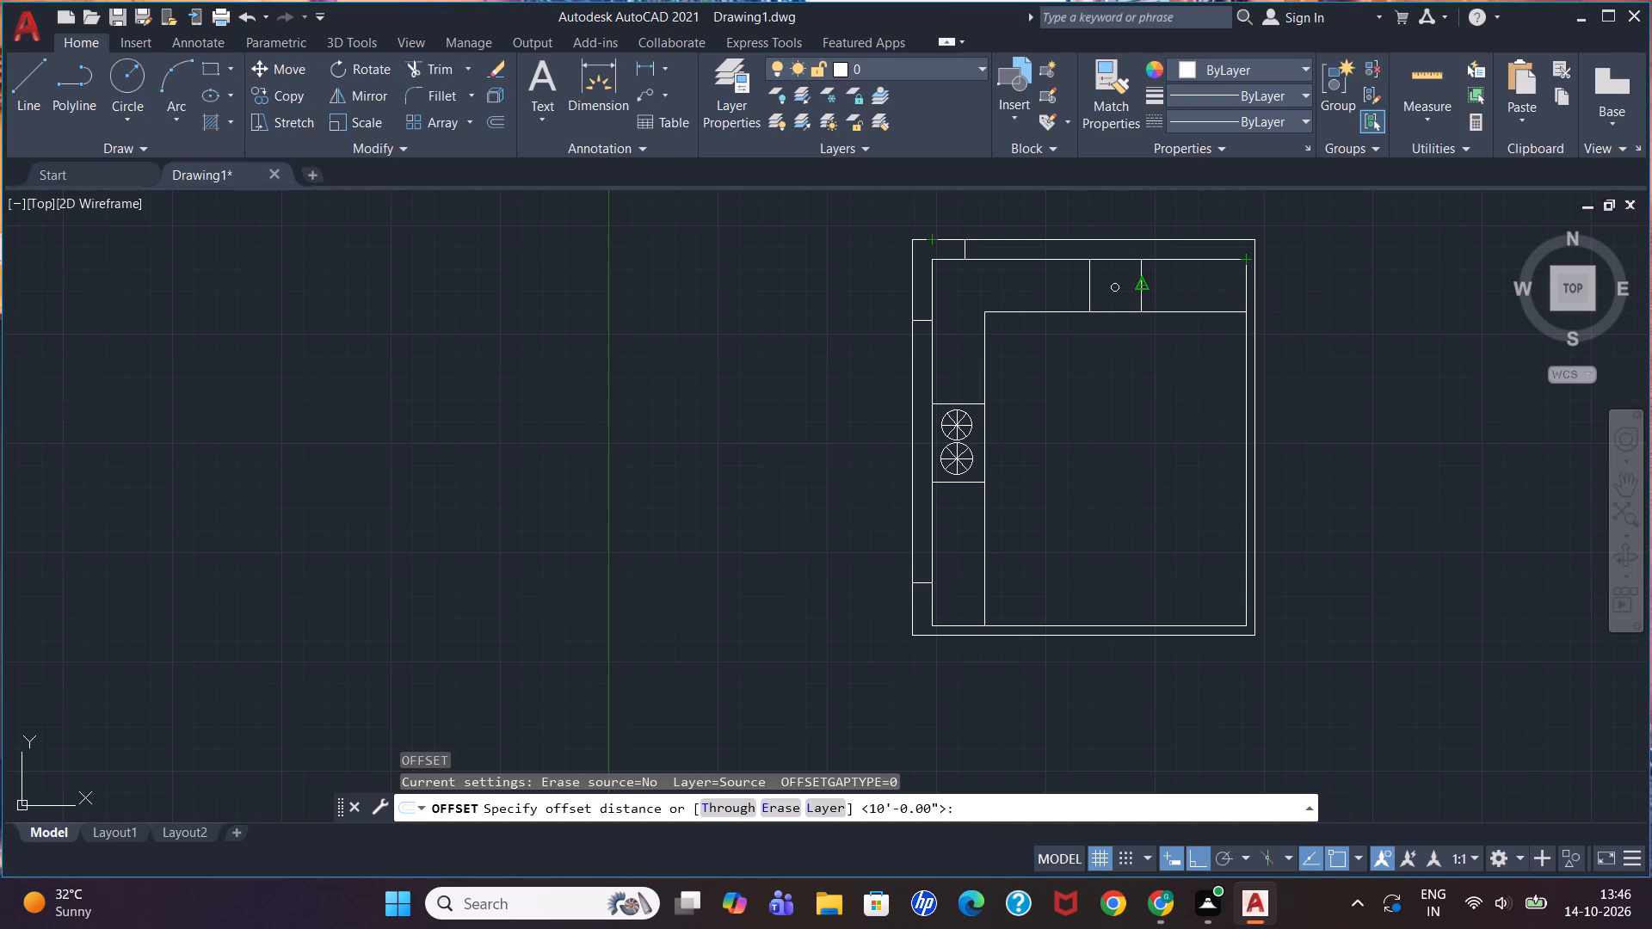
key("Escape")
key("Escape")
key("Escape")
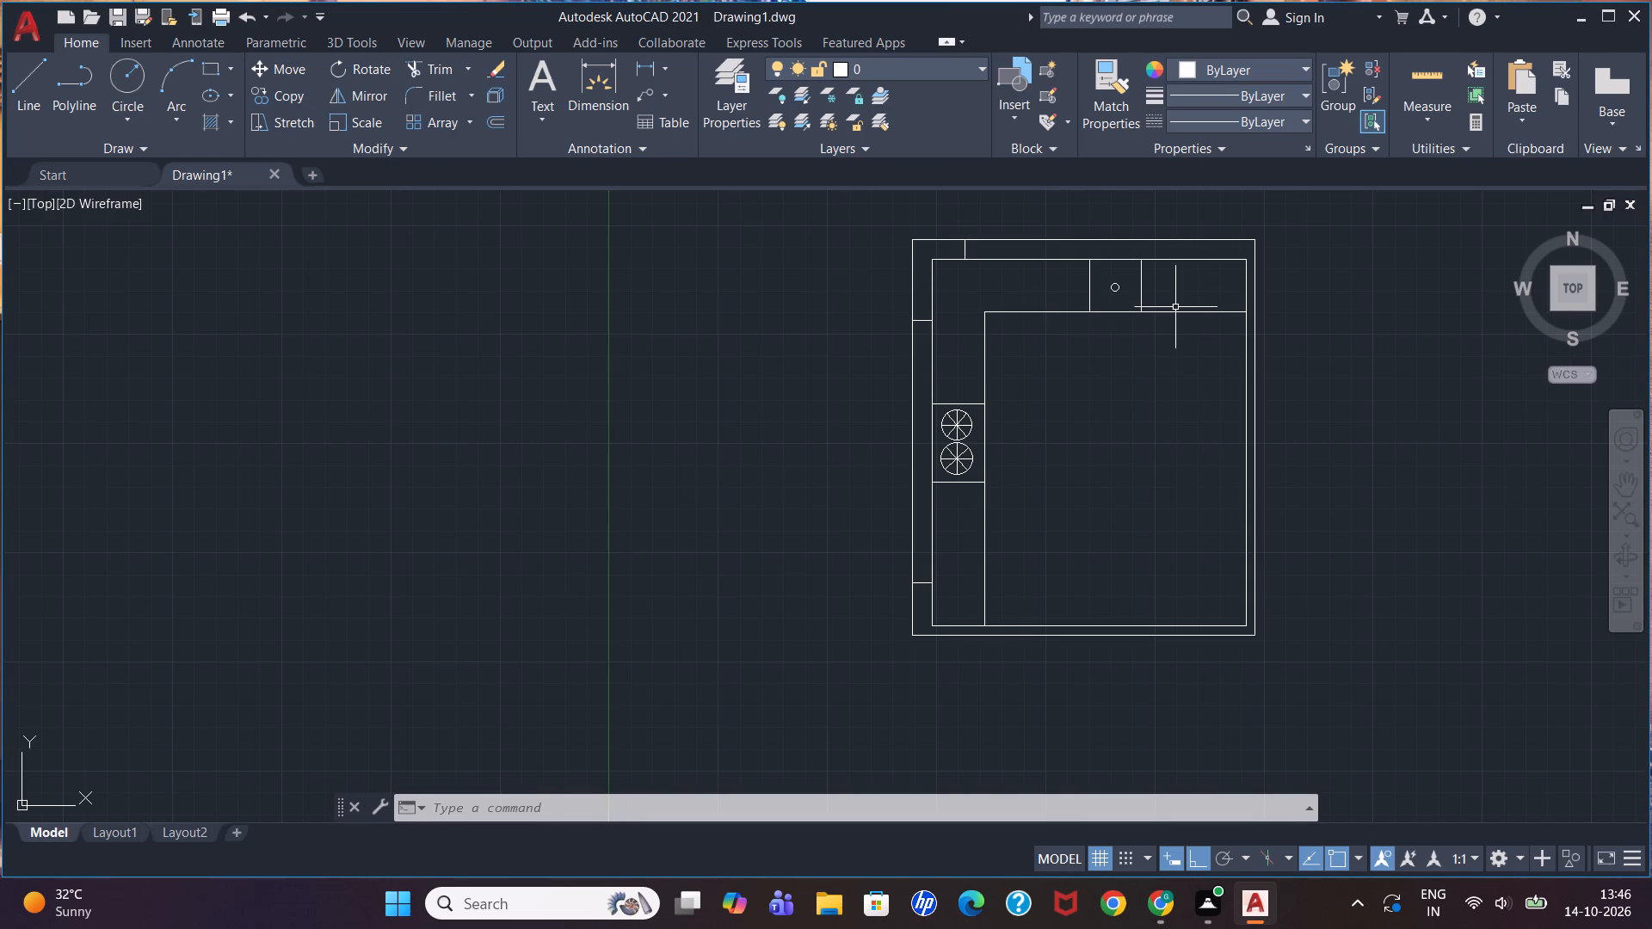
Measure the distance from the small-circle compartment's right line to the right inner wall using a linear dimension.
scroll(1176, 307, "up", 2)
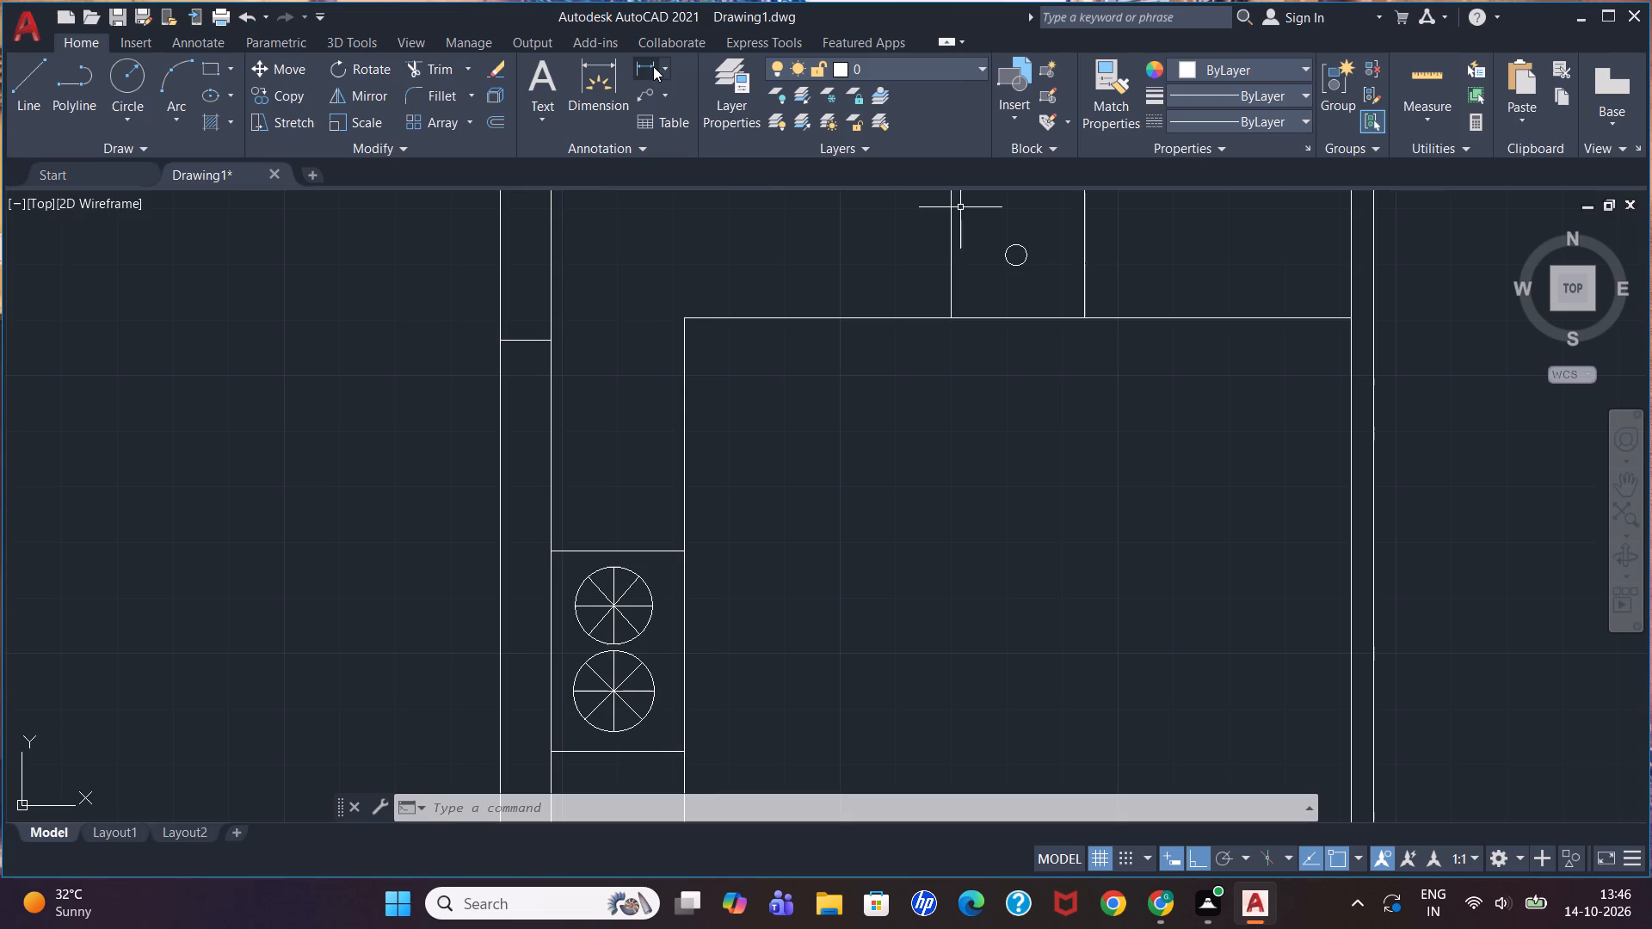
left_click(653, 66)
left_click(1081, 317)
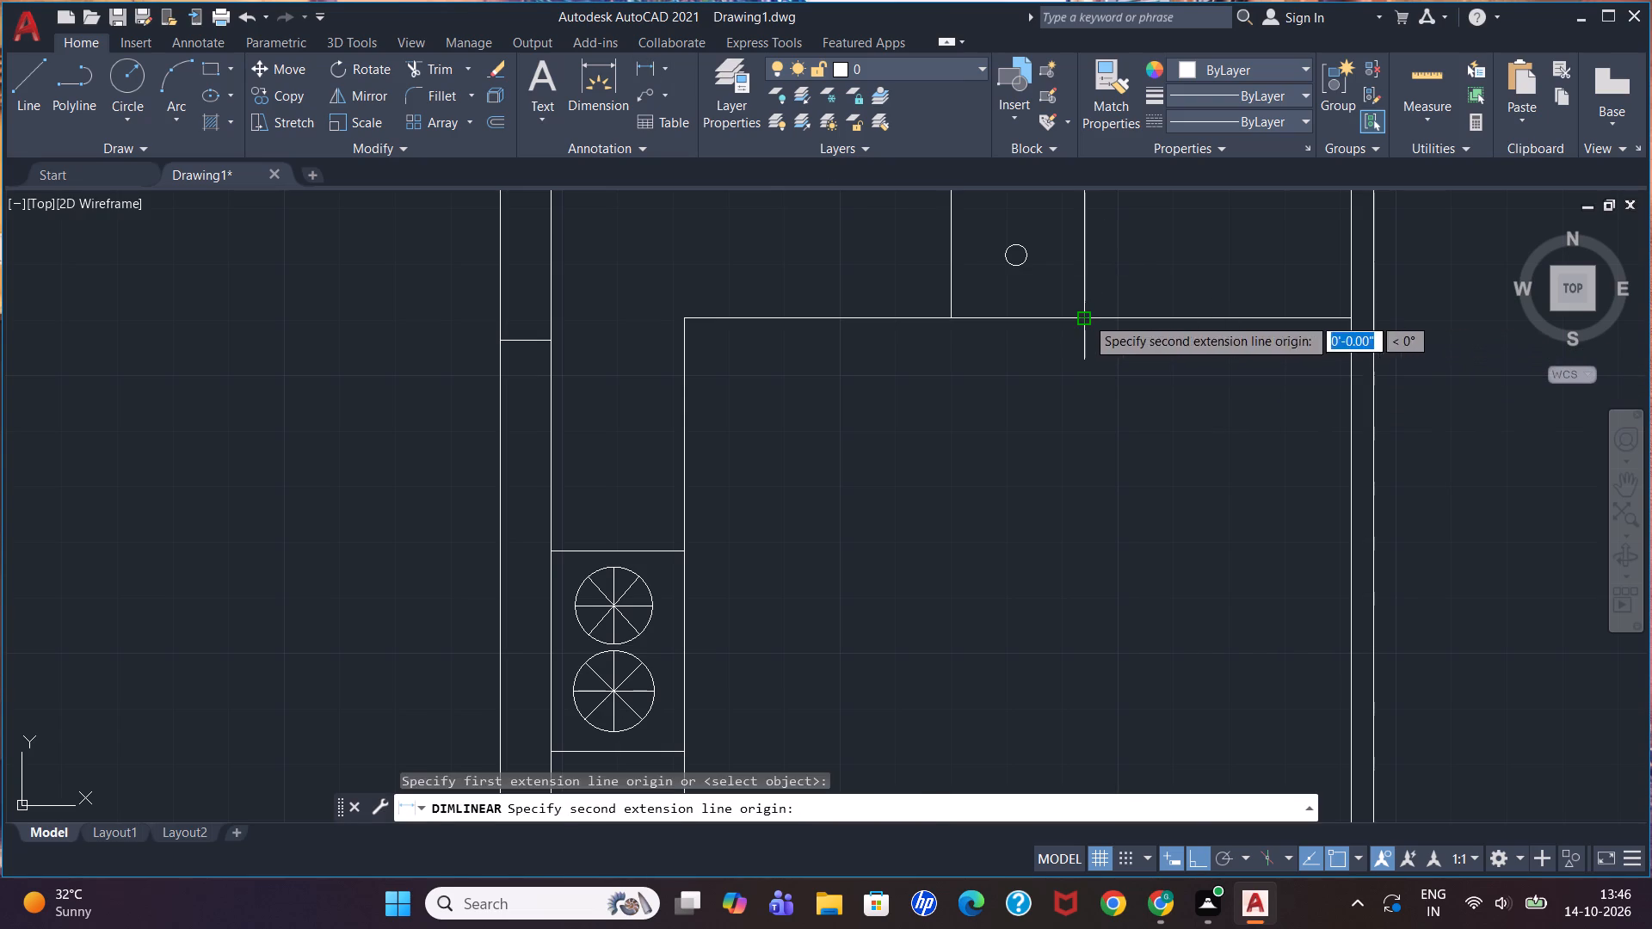
left_click(1355, 319)
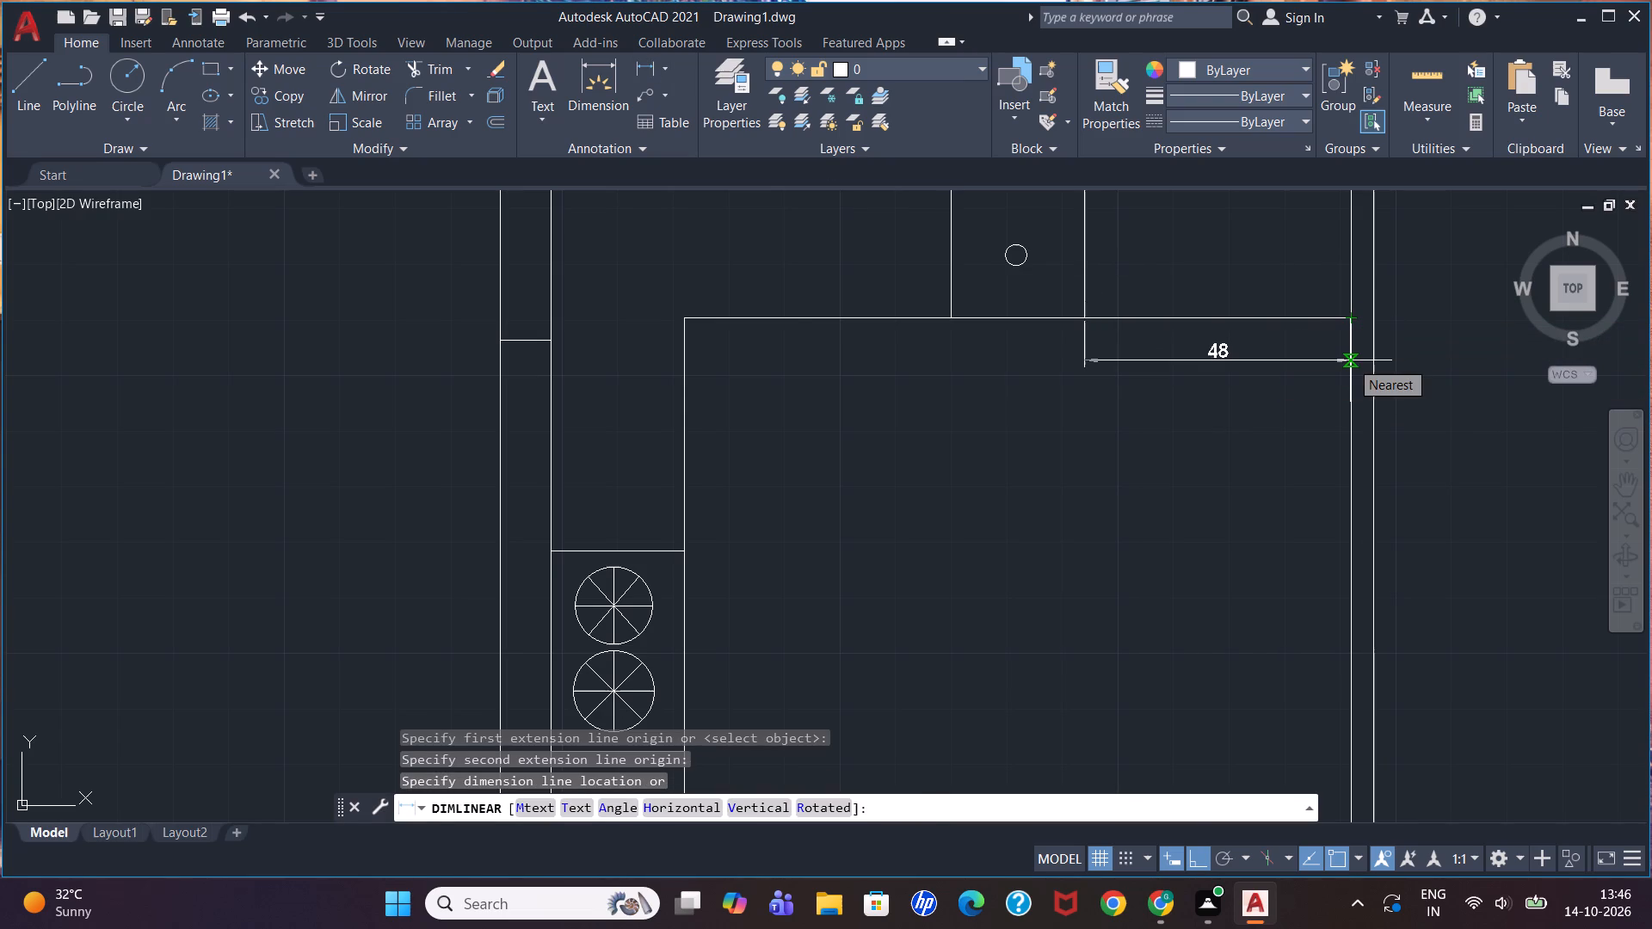
key("Escape")
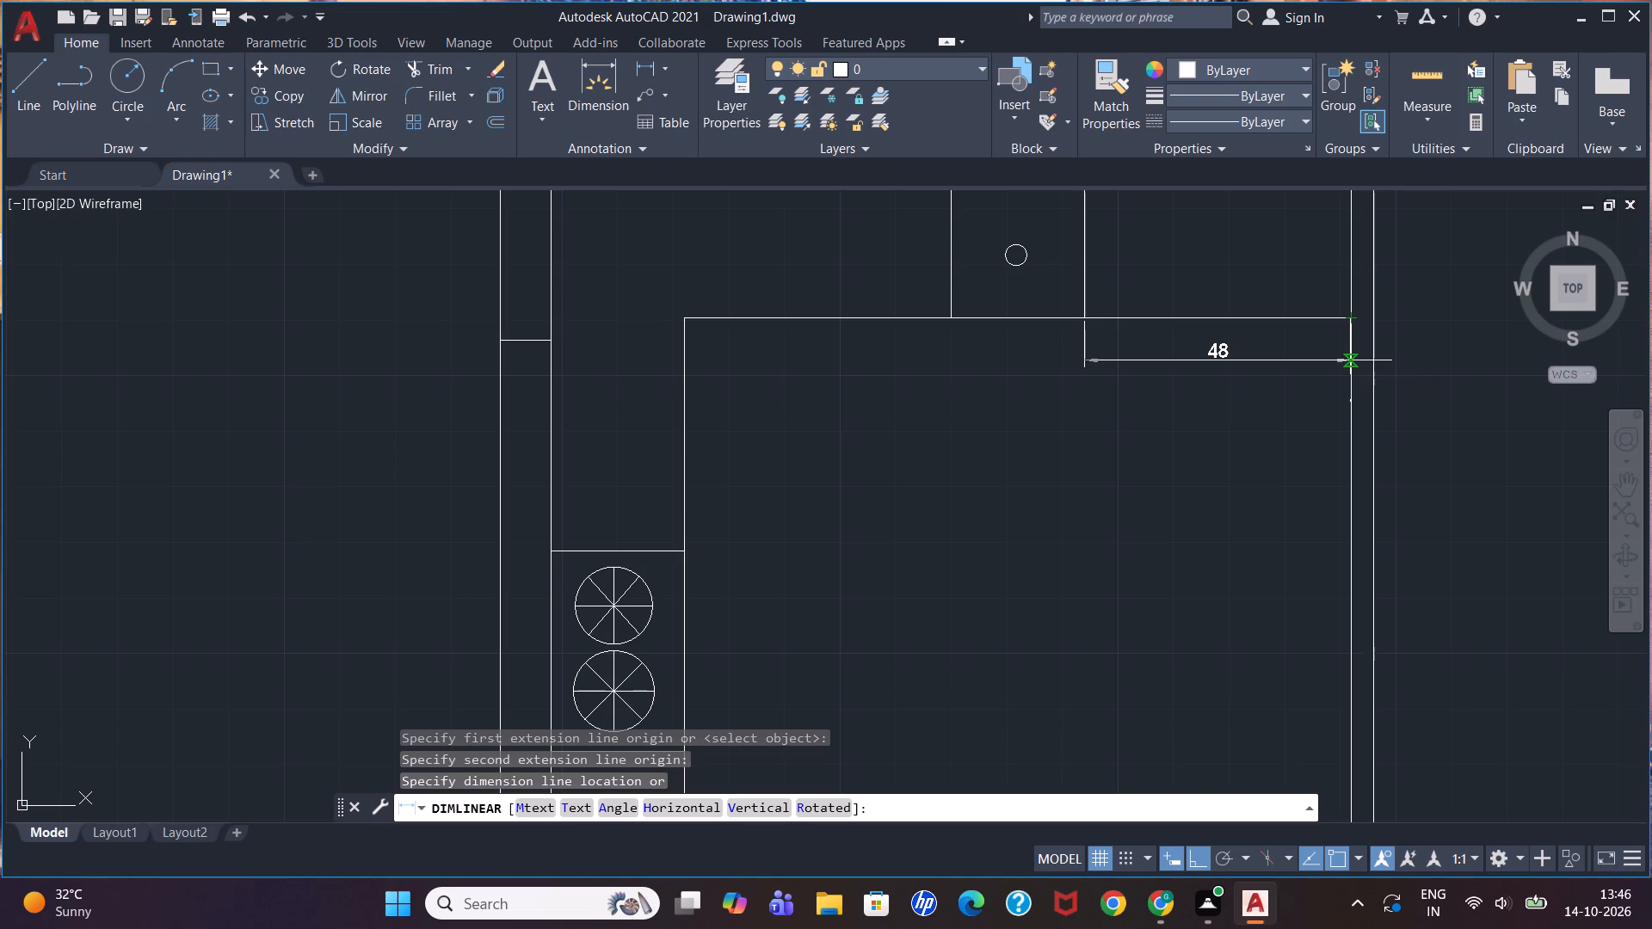
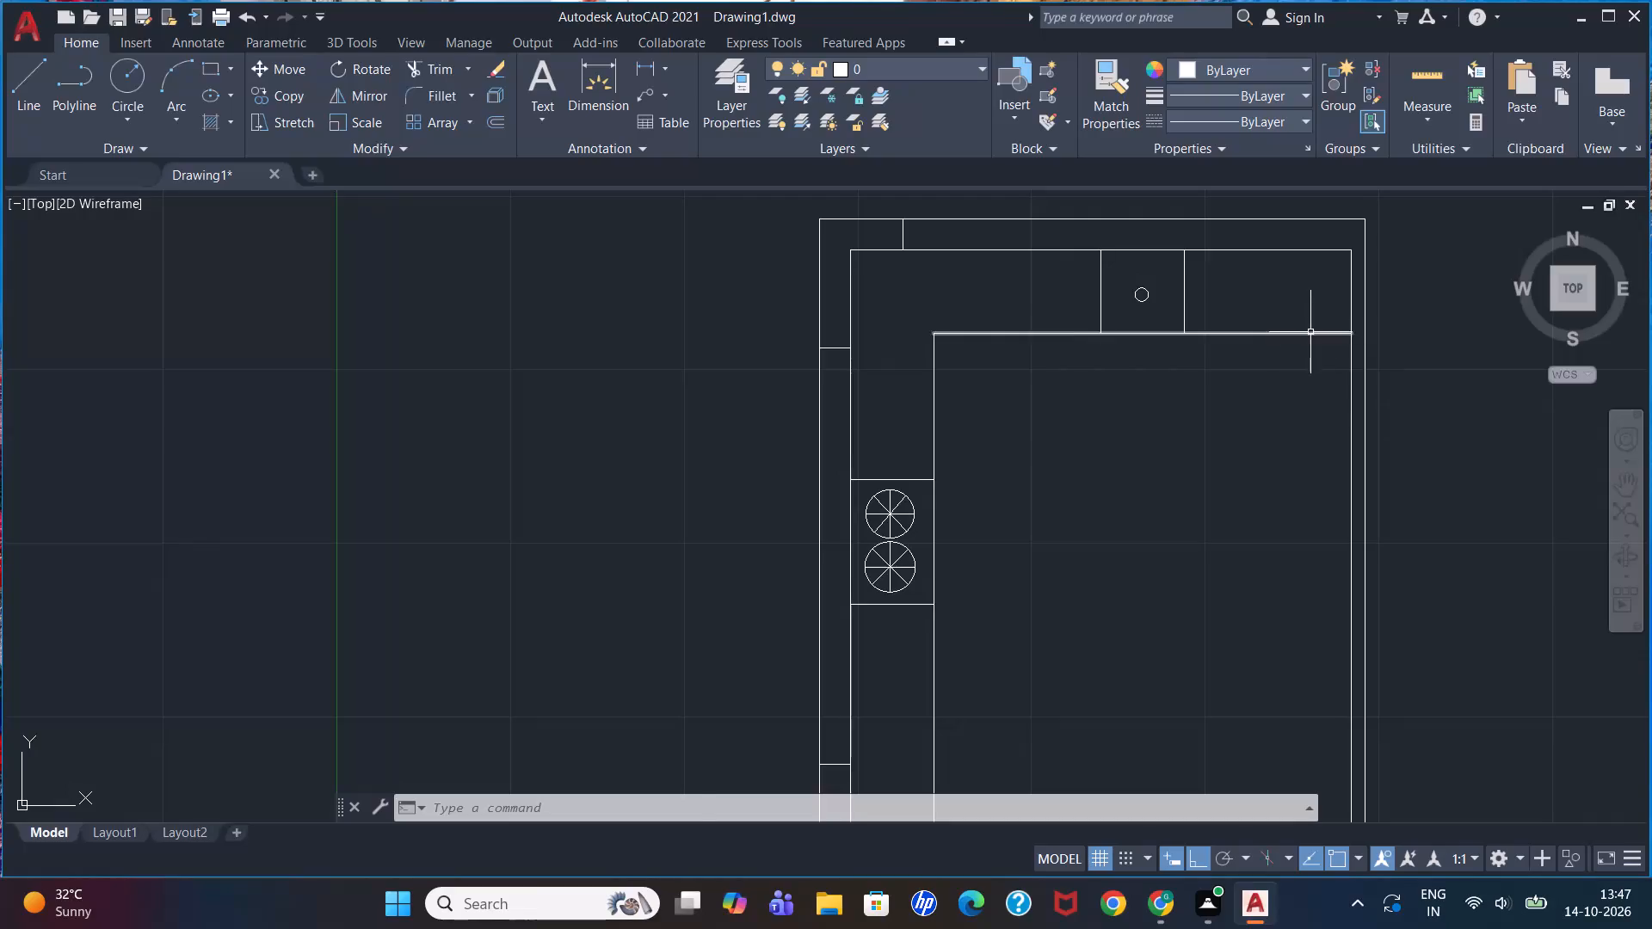
Offset the short mark across the top wall 8' rightward along the wall.
scroll(1310, 331, "down", 1)
scroll(1265, 334, "up", 1)
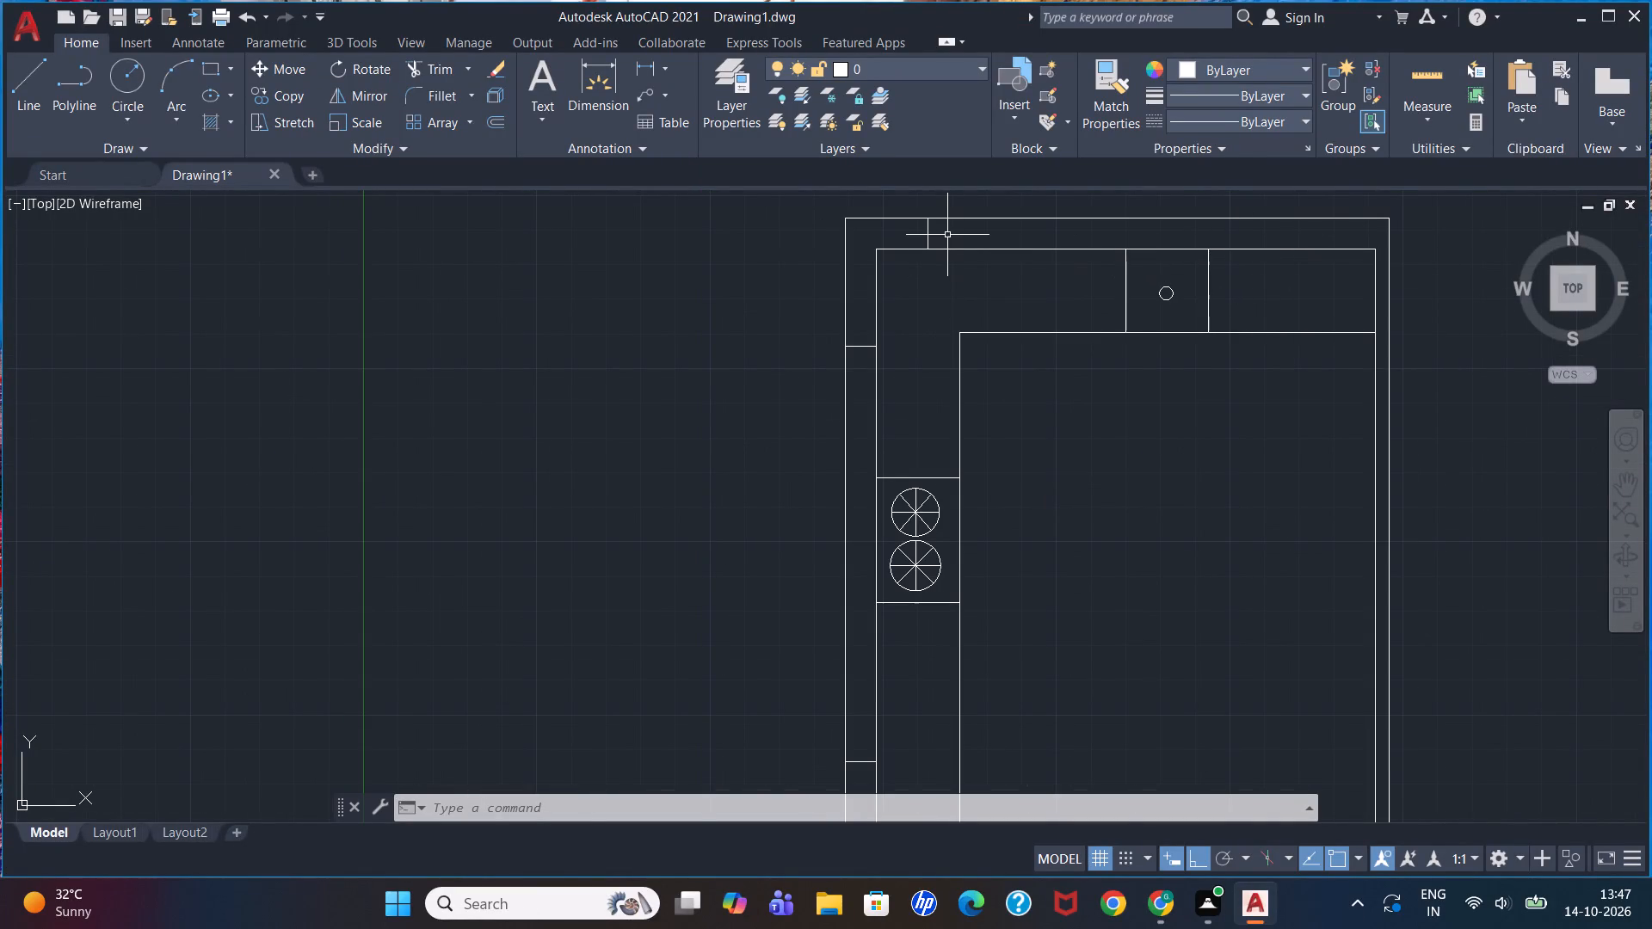
key("o")
key("Return")
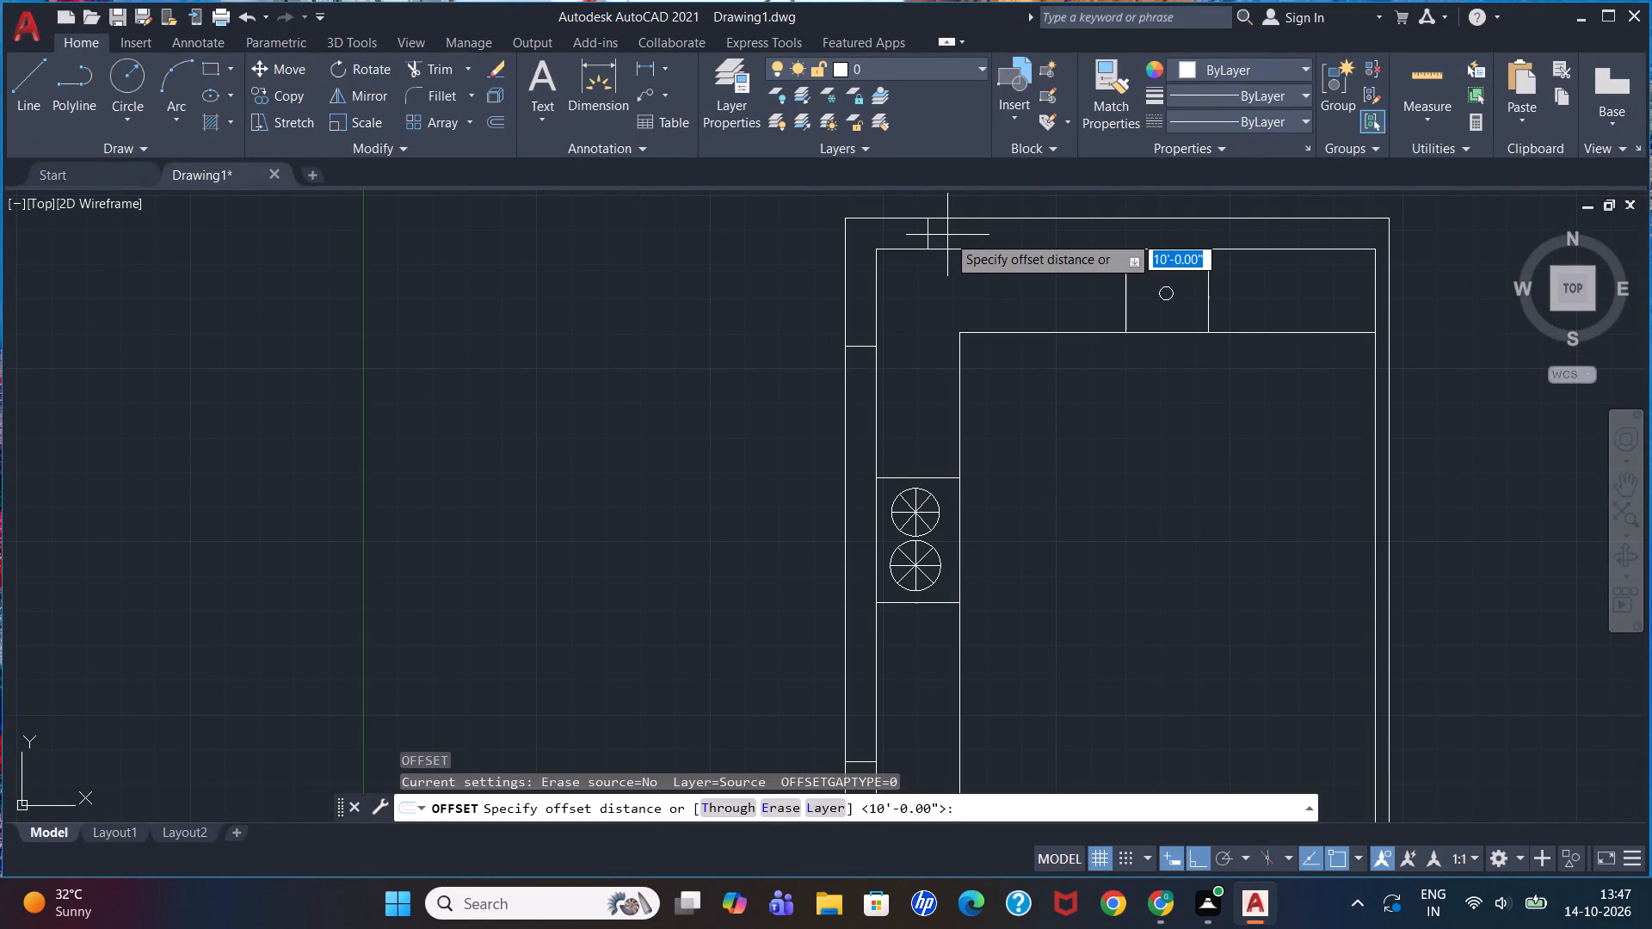
type("6'")
key("Return")
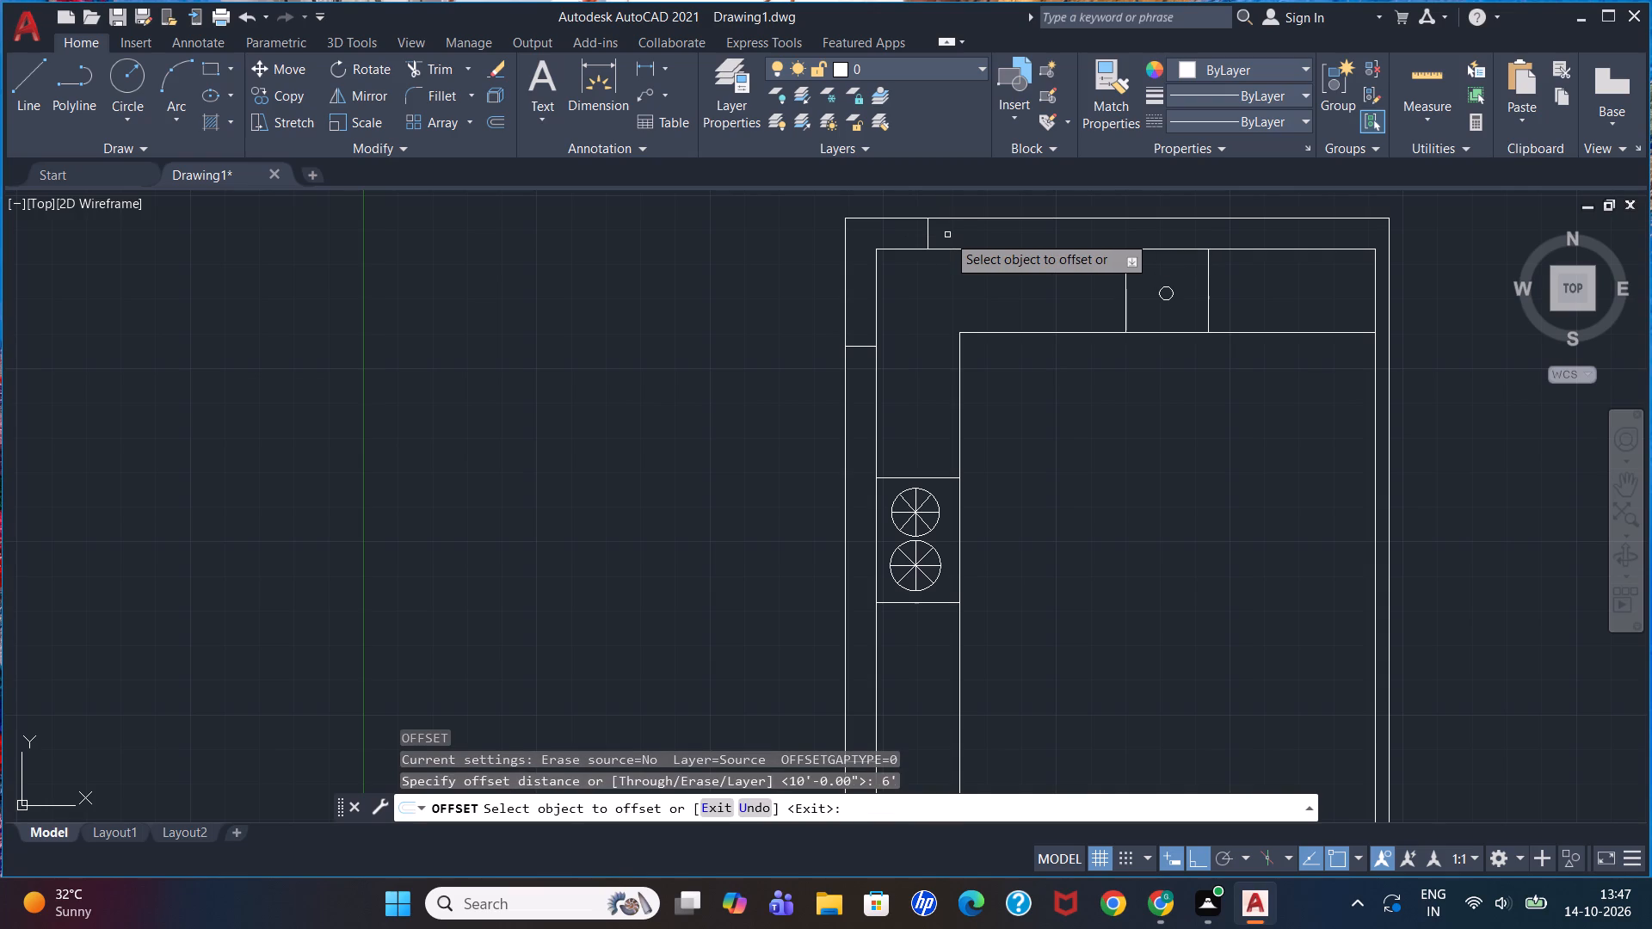
left_click(928, 231)
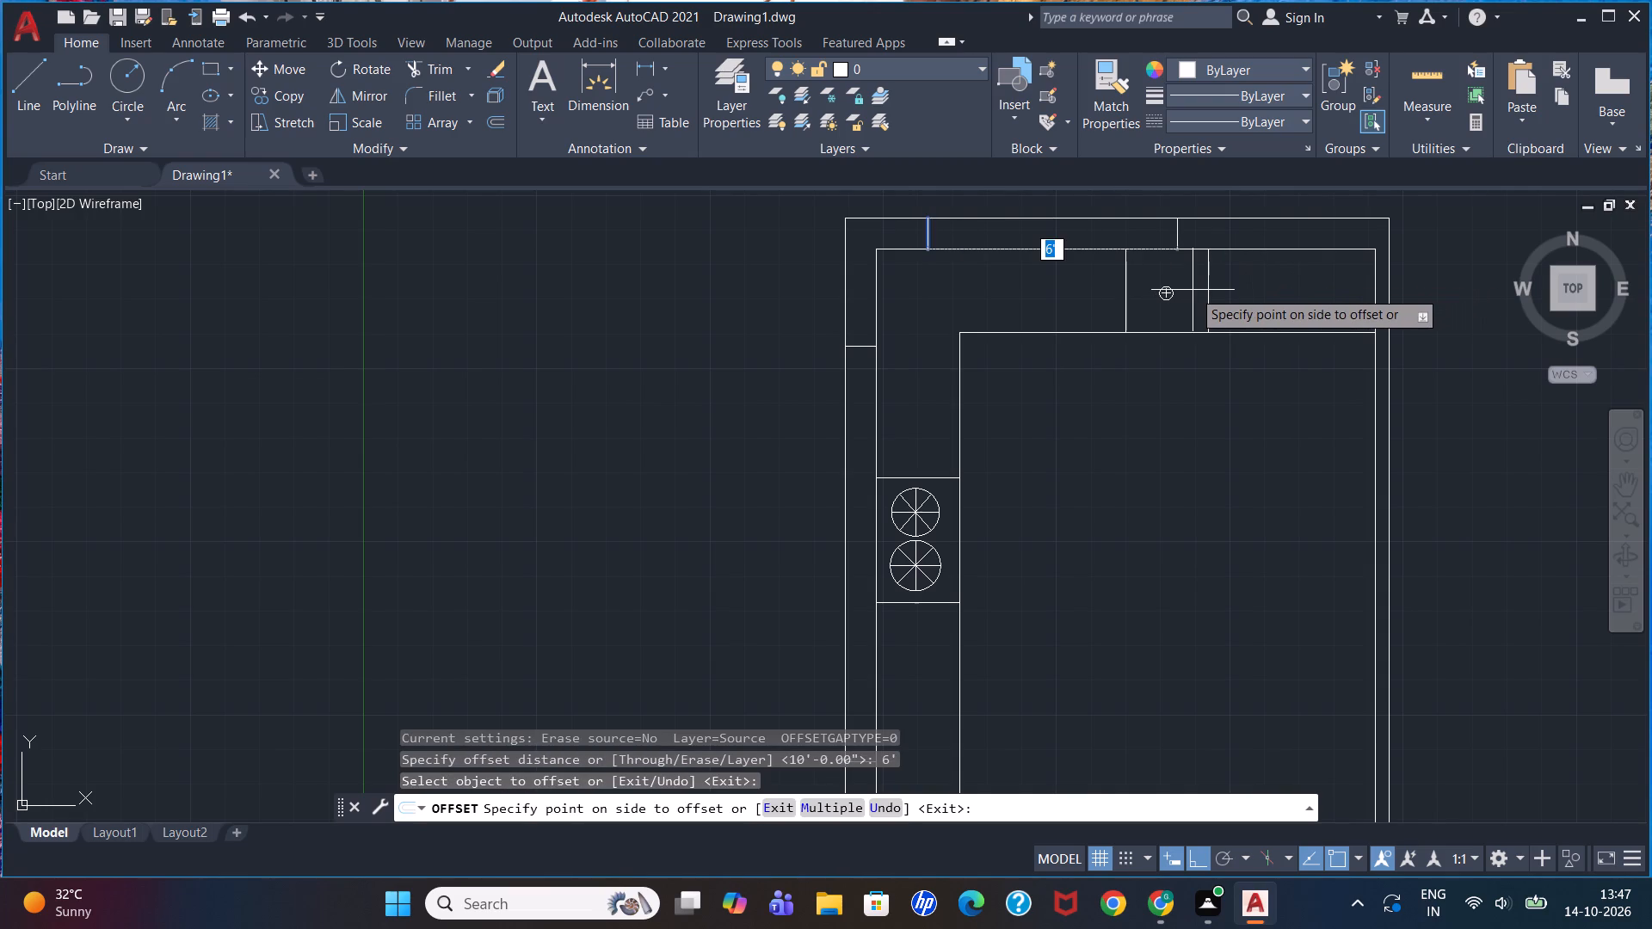
key("BackSpace")
key("8")
key("apostrophe")
key("Return")
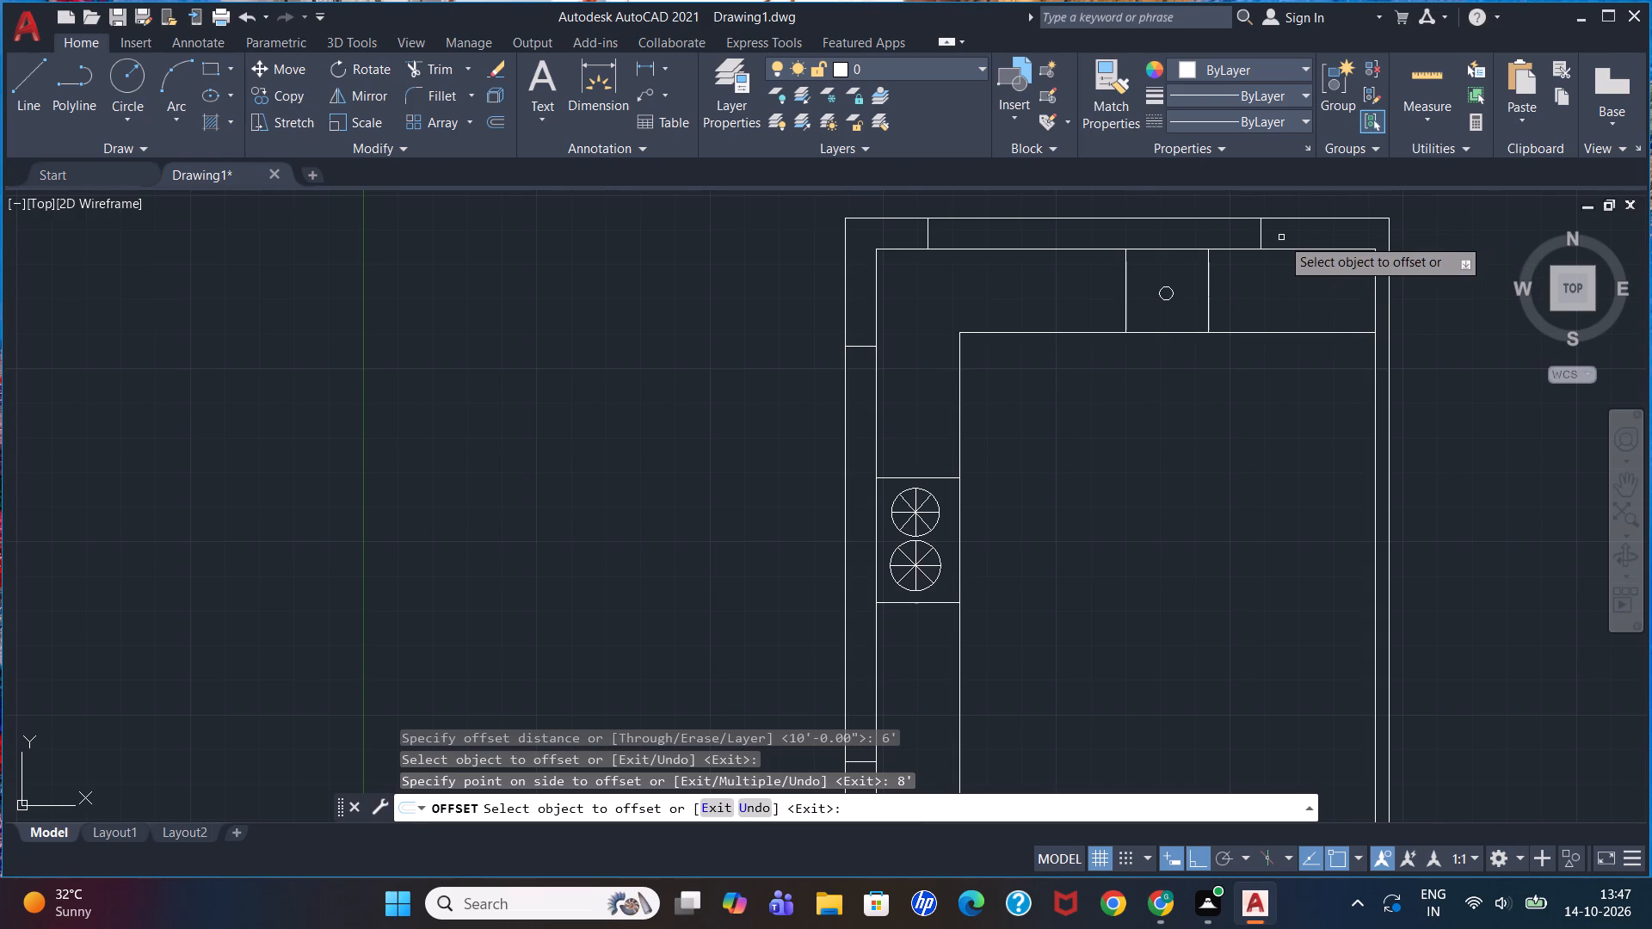
key("Return")
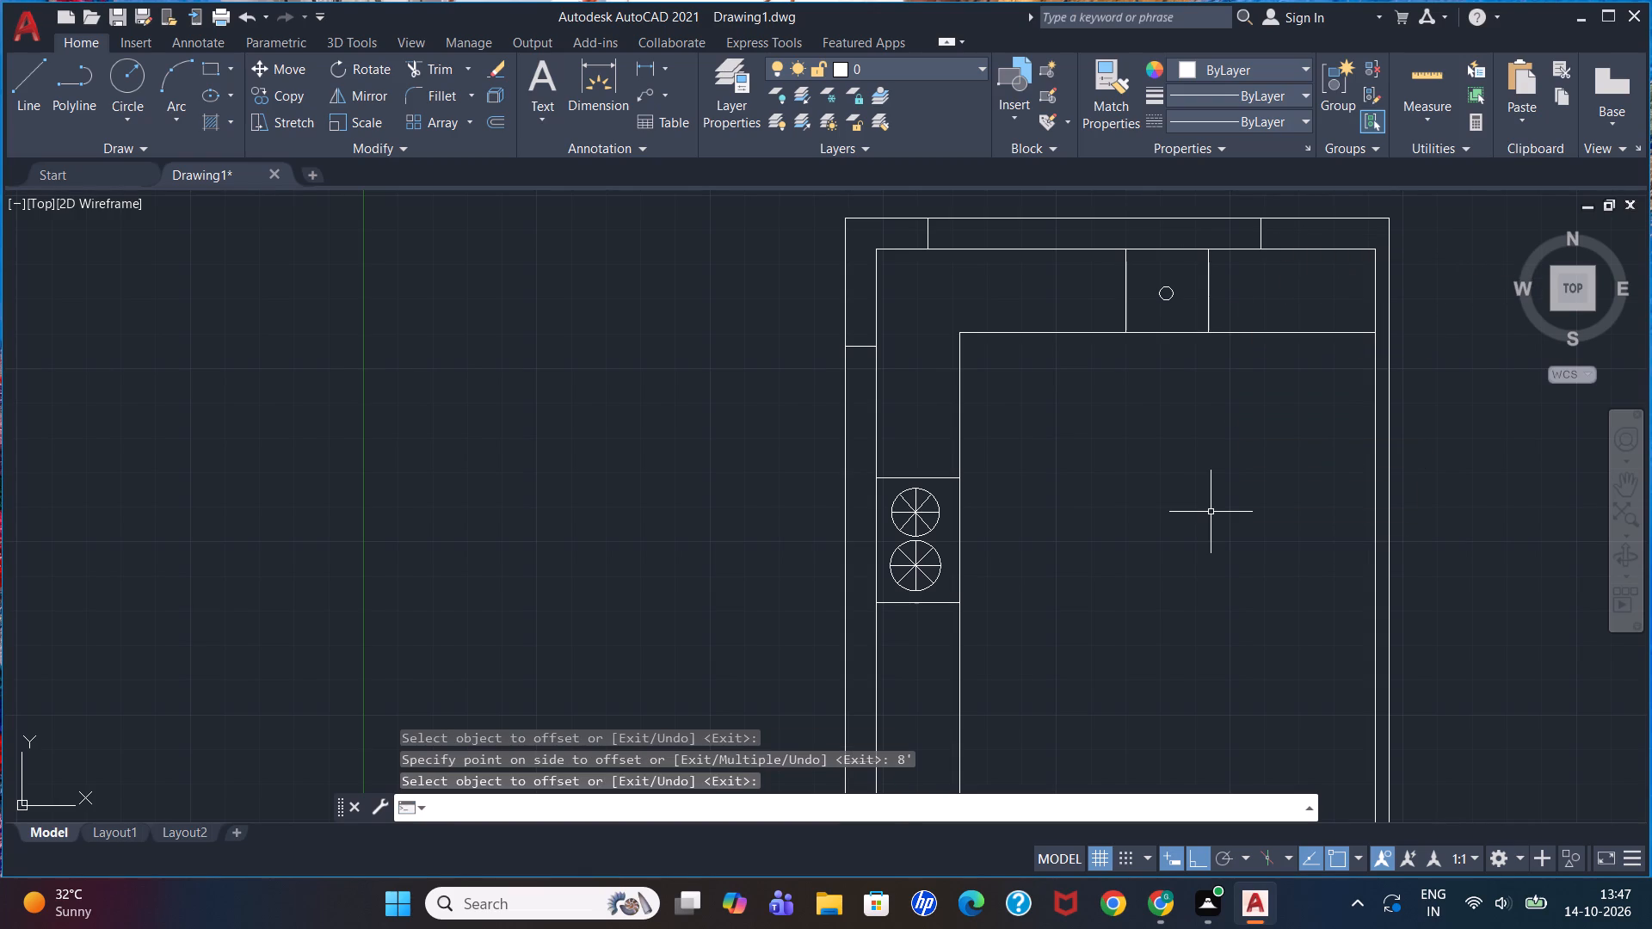
key("Escape")
key("Escape")
key("Escape")
key("Escape")
key("Escape")
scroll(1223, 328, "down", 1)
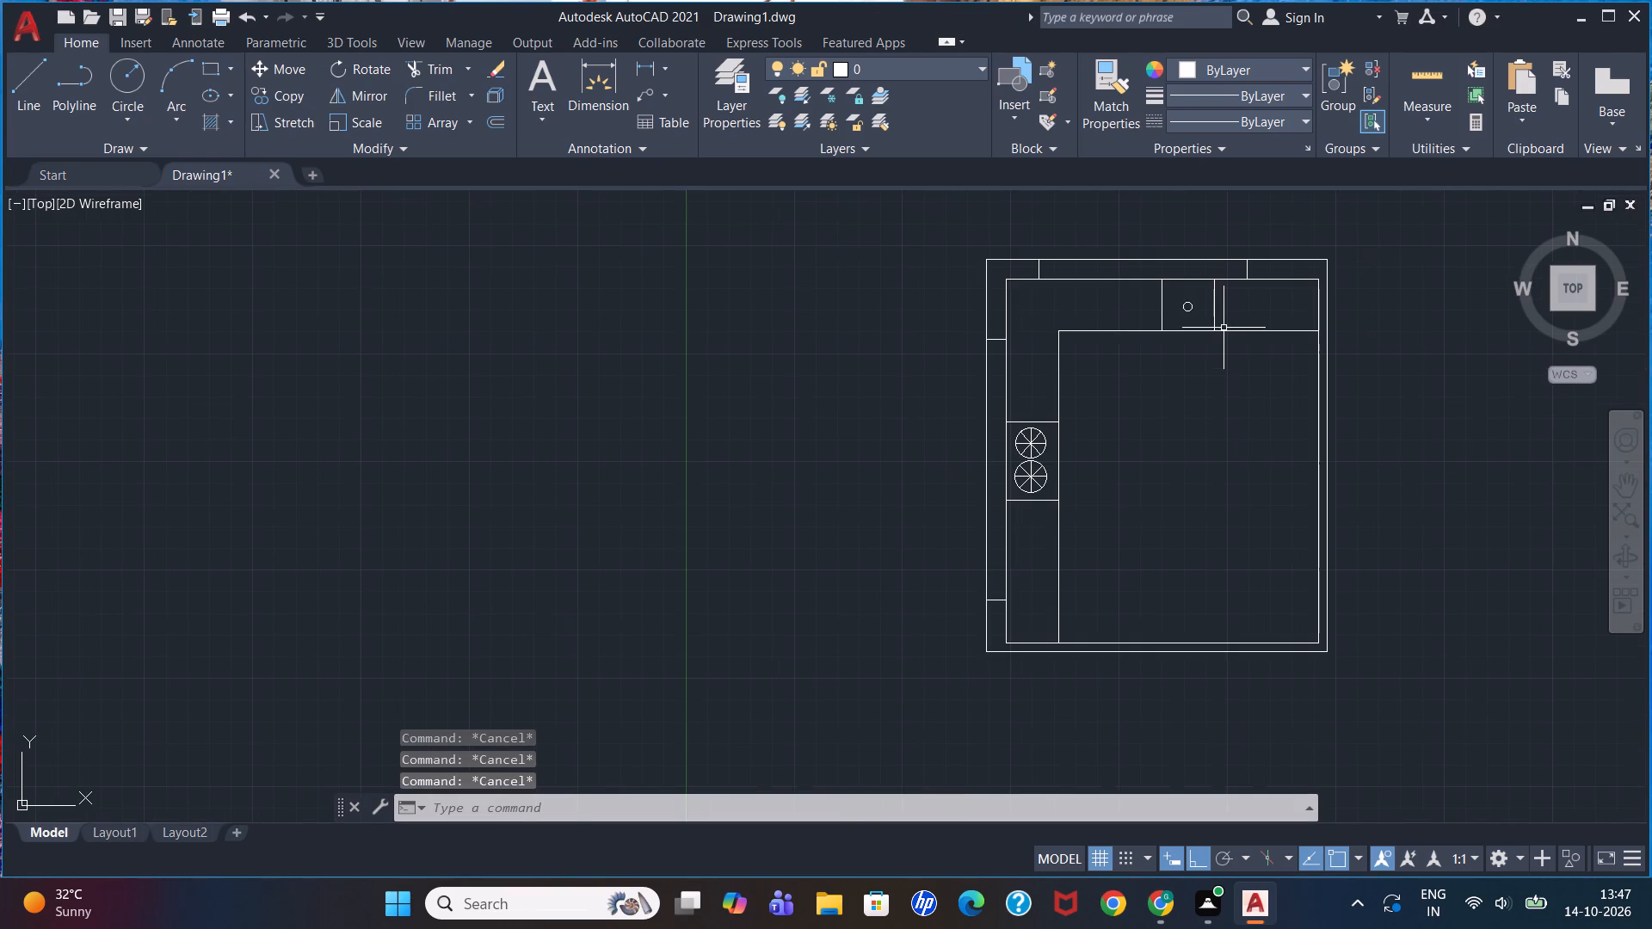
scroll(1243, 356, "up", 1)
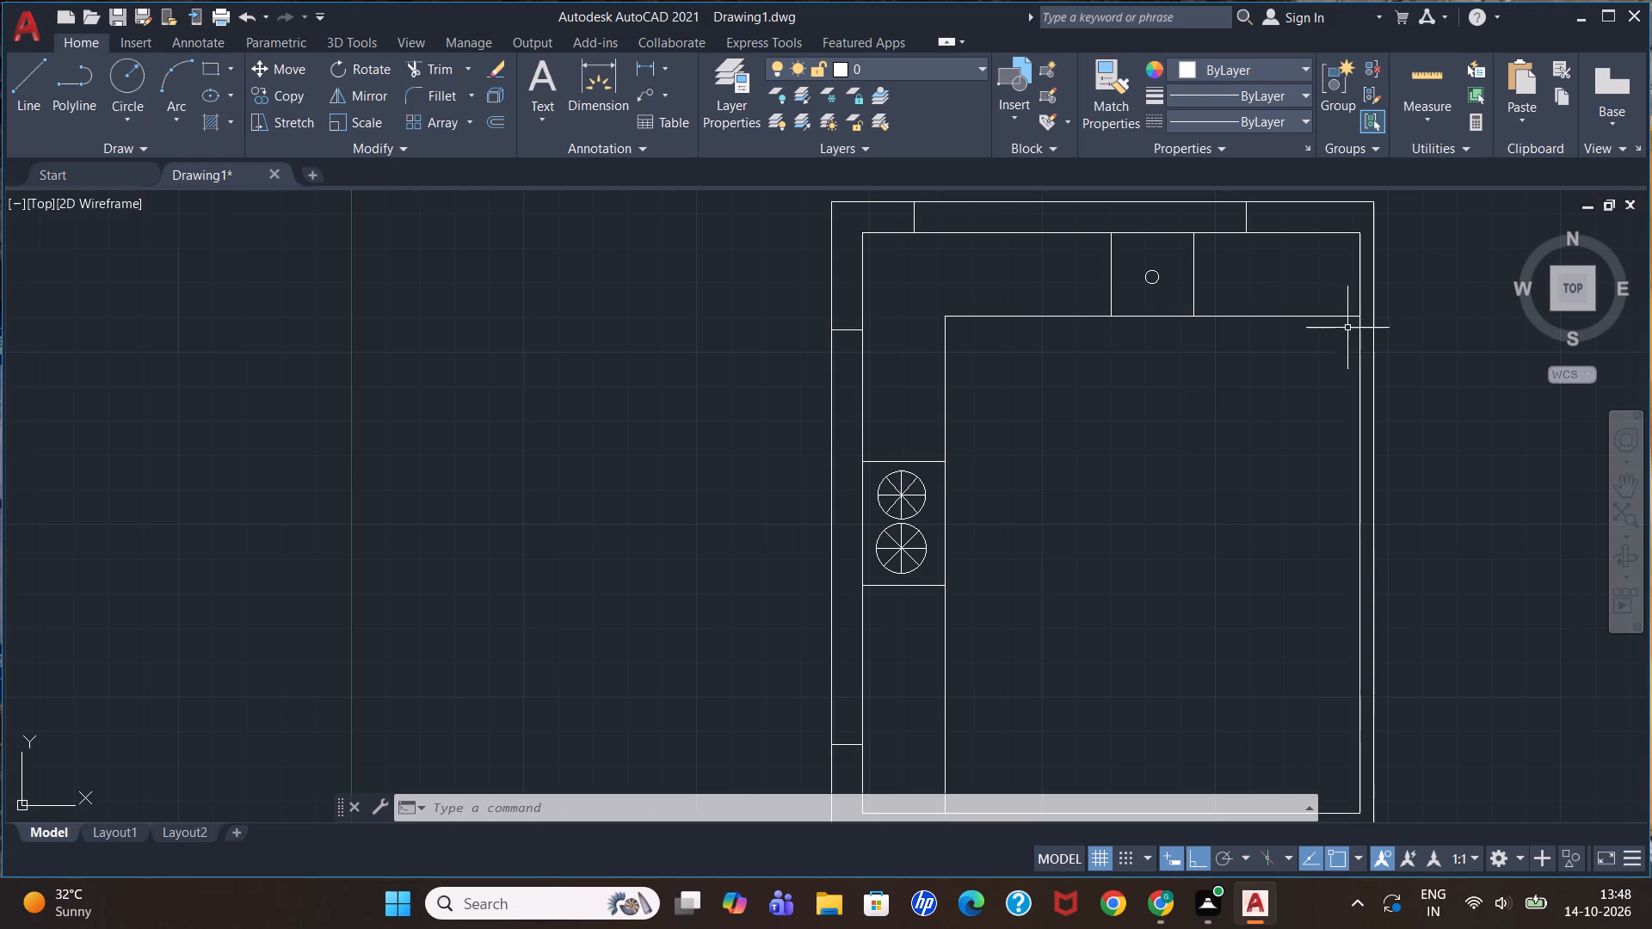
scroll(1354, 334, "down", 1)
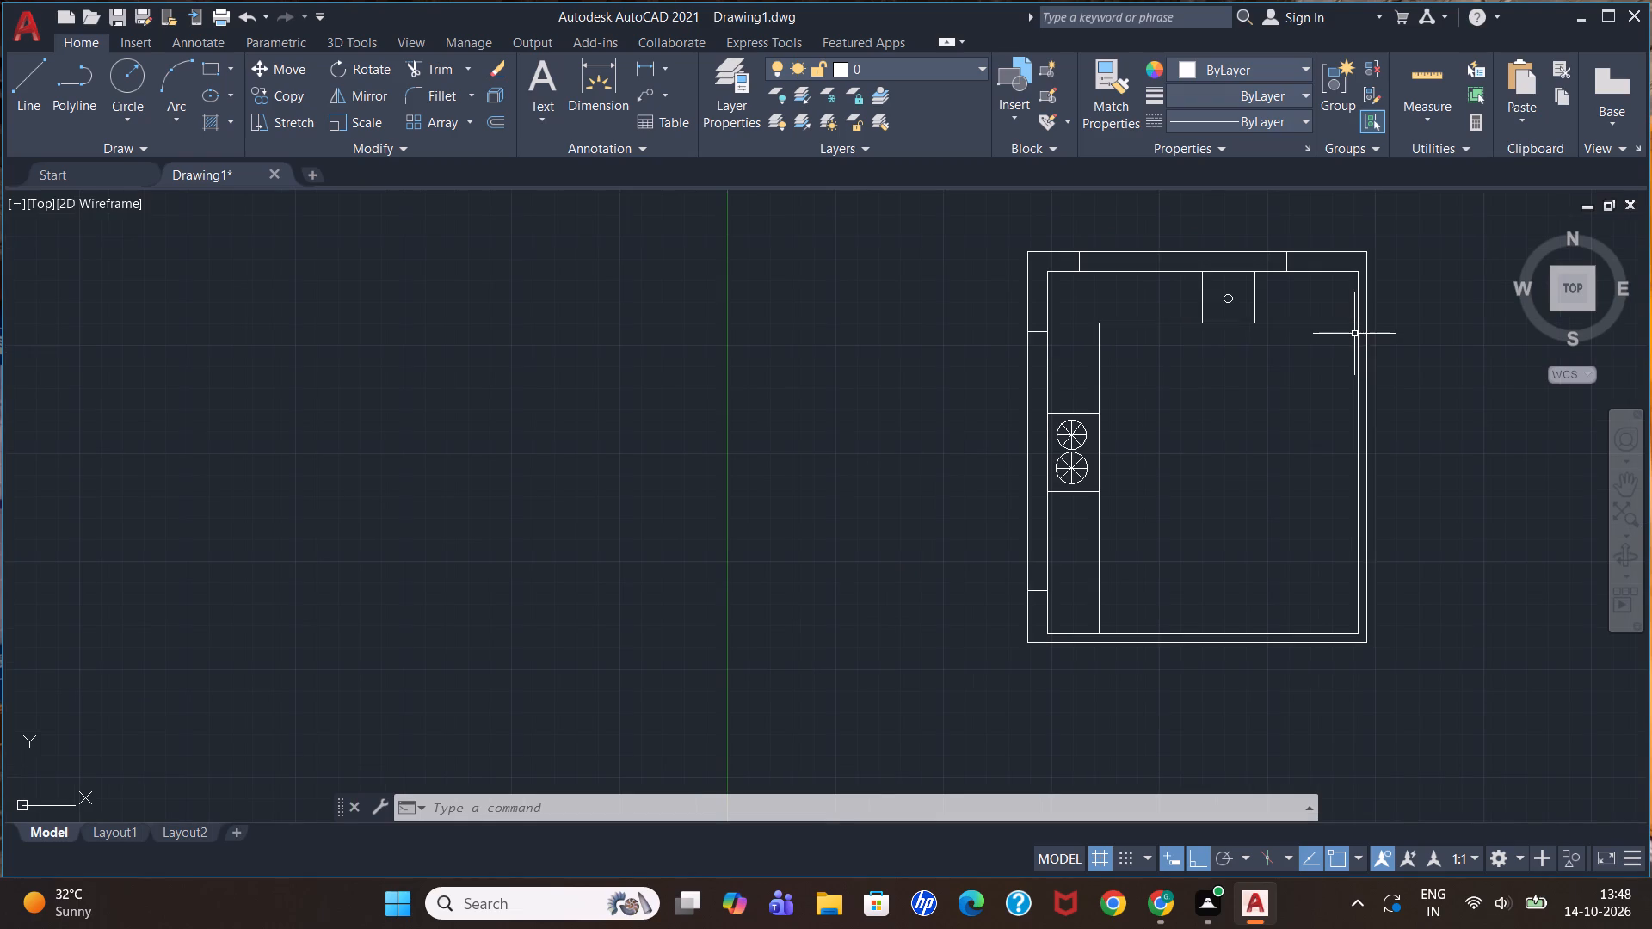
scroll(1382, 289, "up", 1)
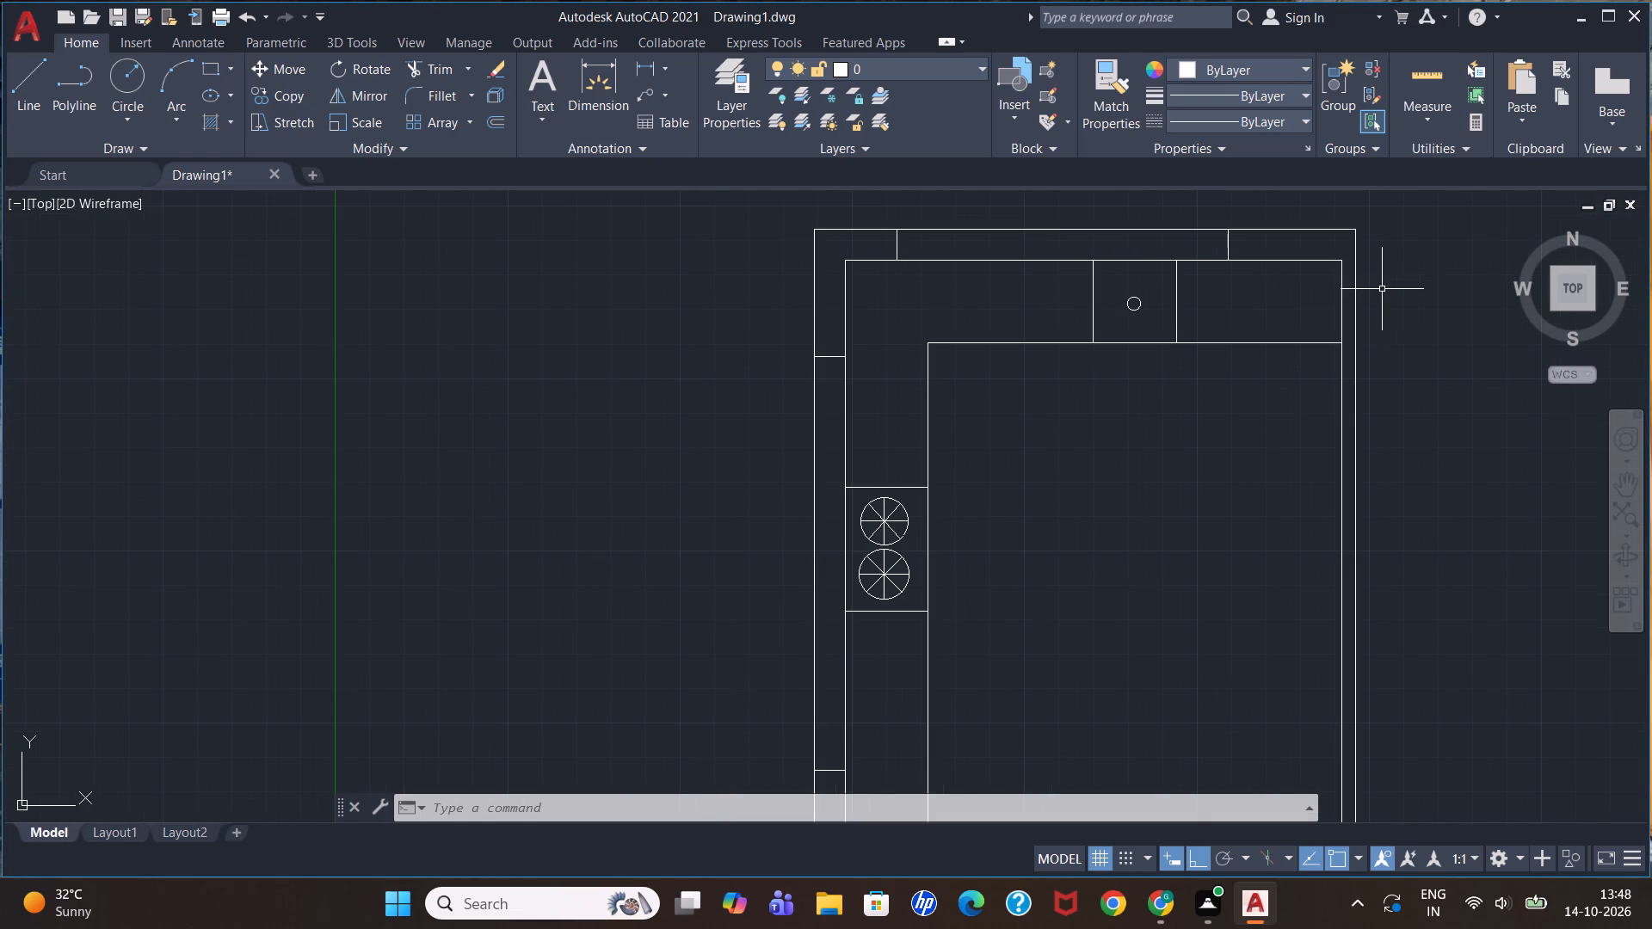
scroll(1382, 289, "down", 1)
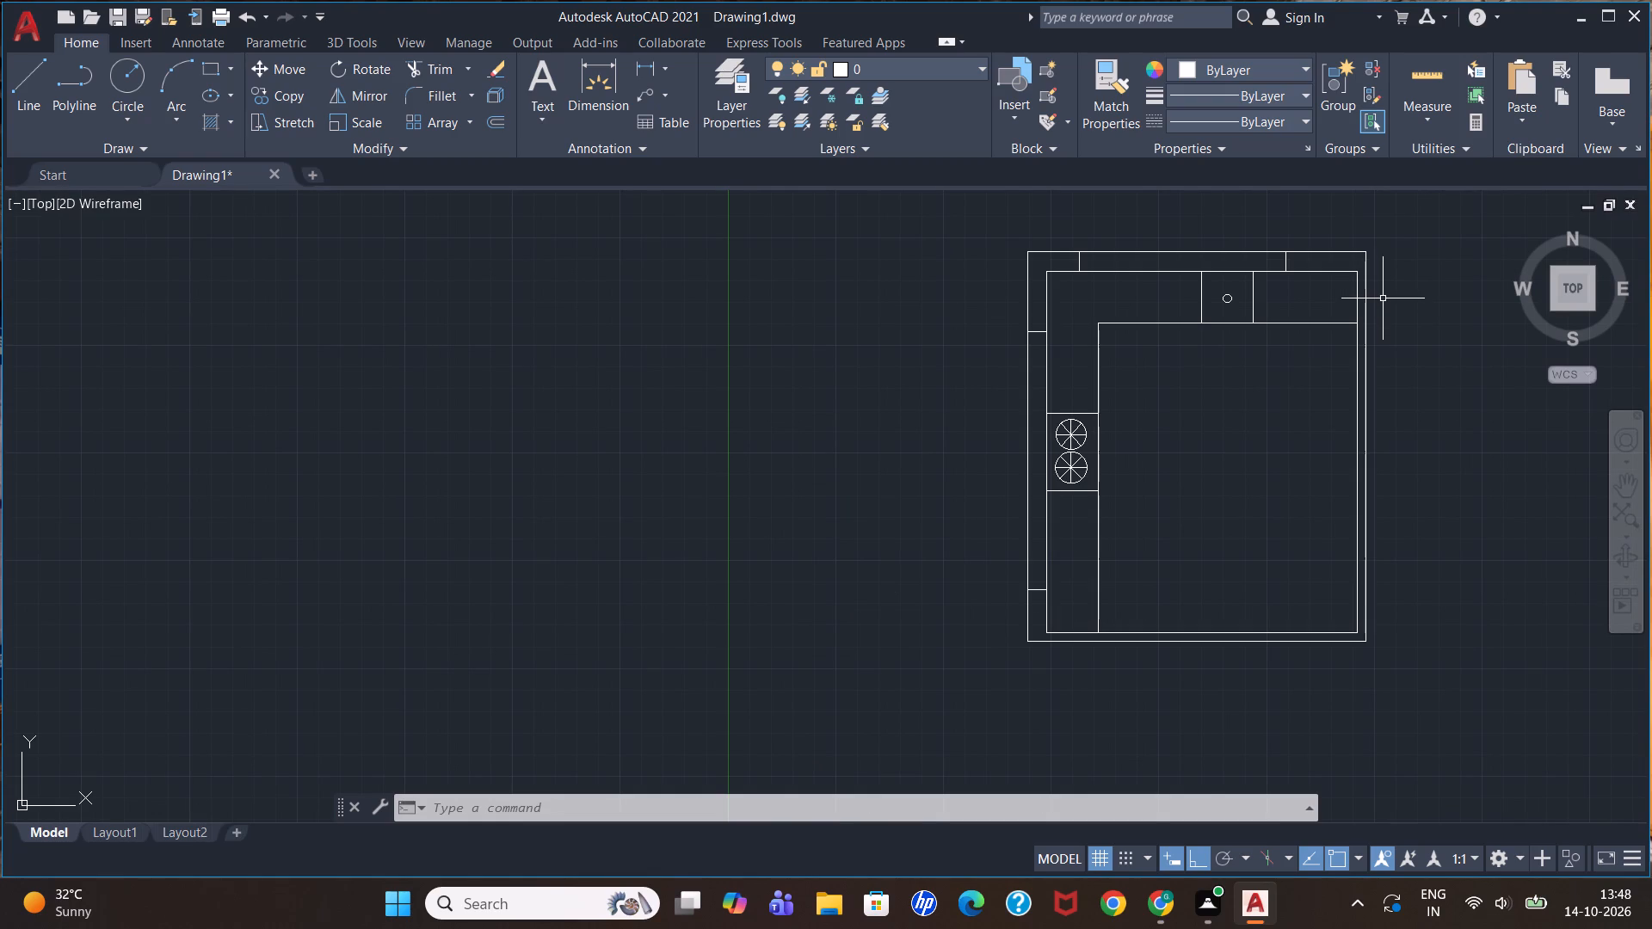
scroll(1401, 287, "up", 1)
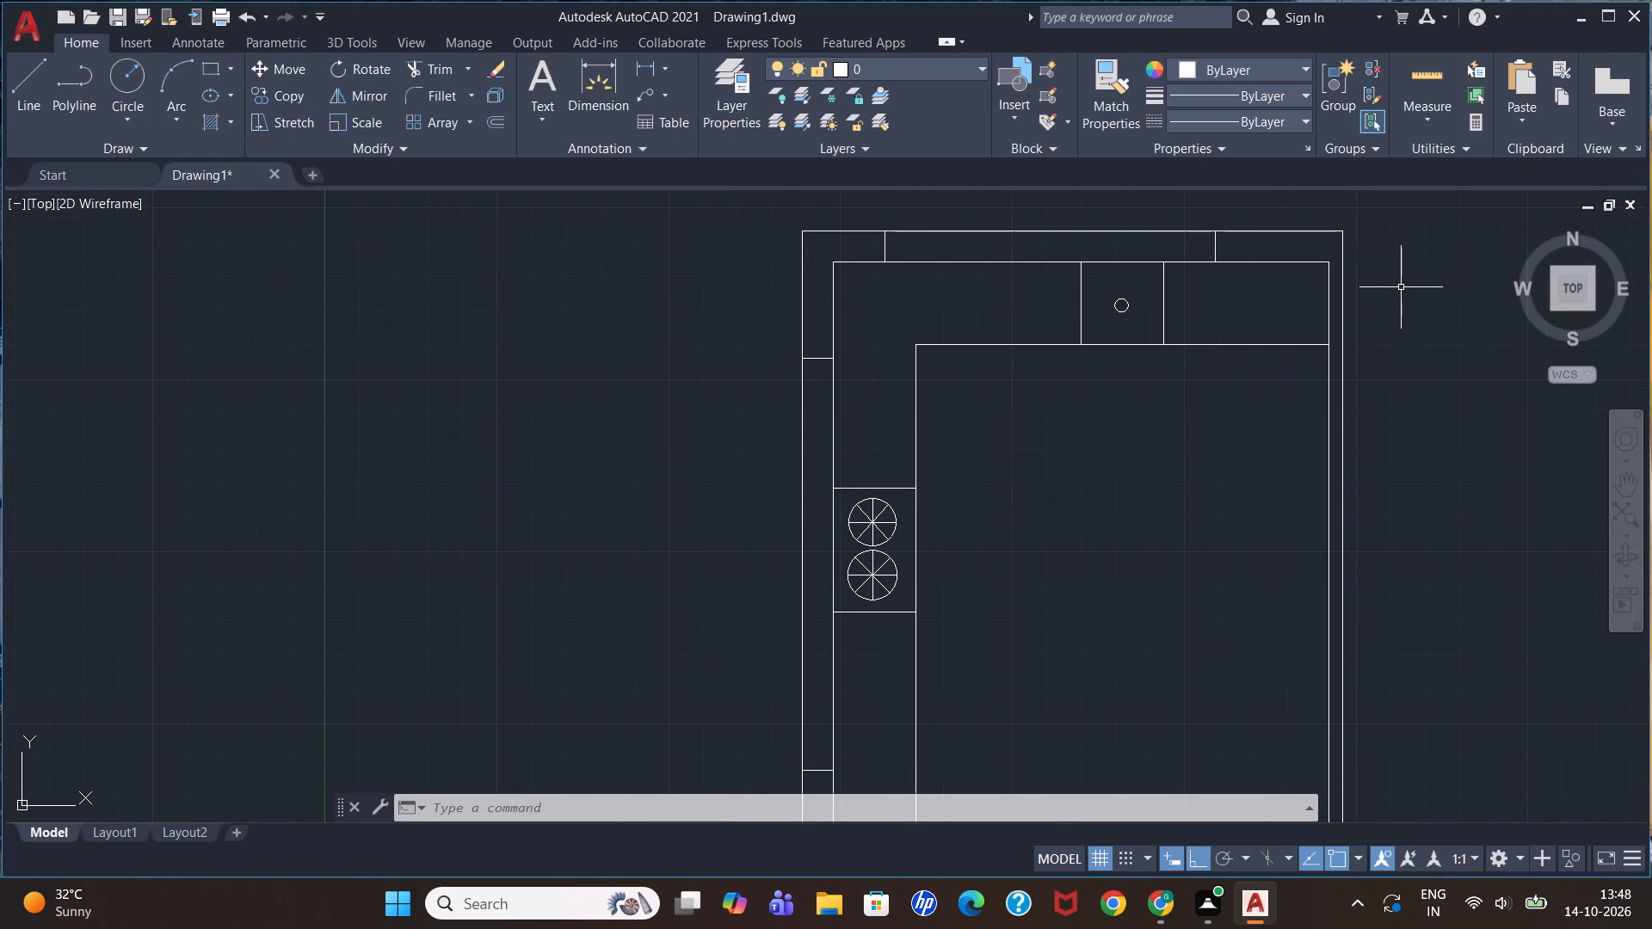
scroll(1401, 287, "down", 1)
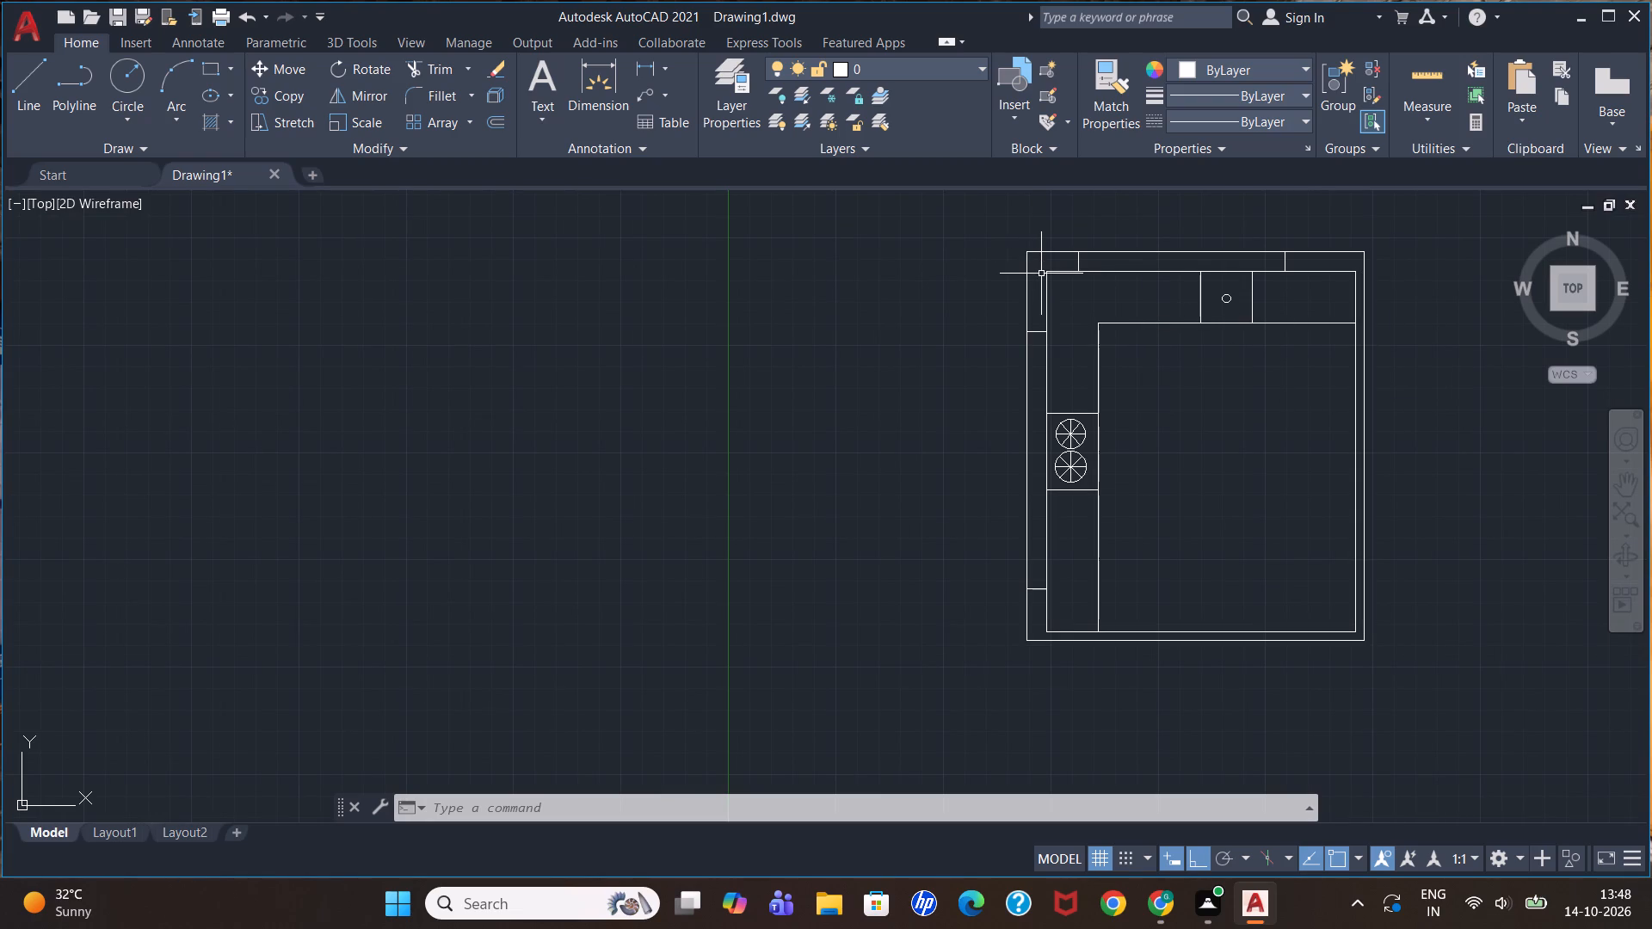
Draw a horizontal centre line within the top wall, joining the midpoints of its two opening marks.
key("l")
key("Return")
scroll(1158, 257, "up", 2)
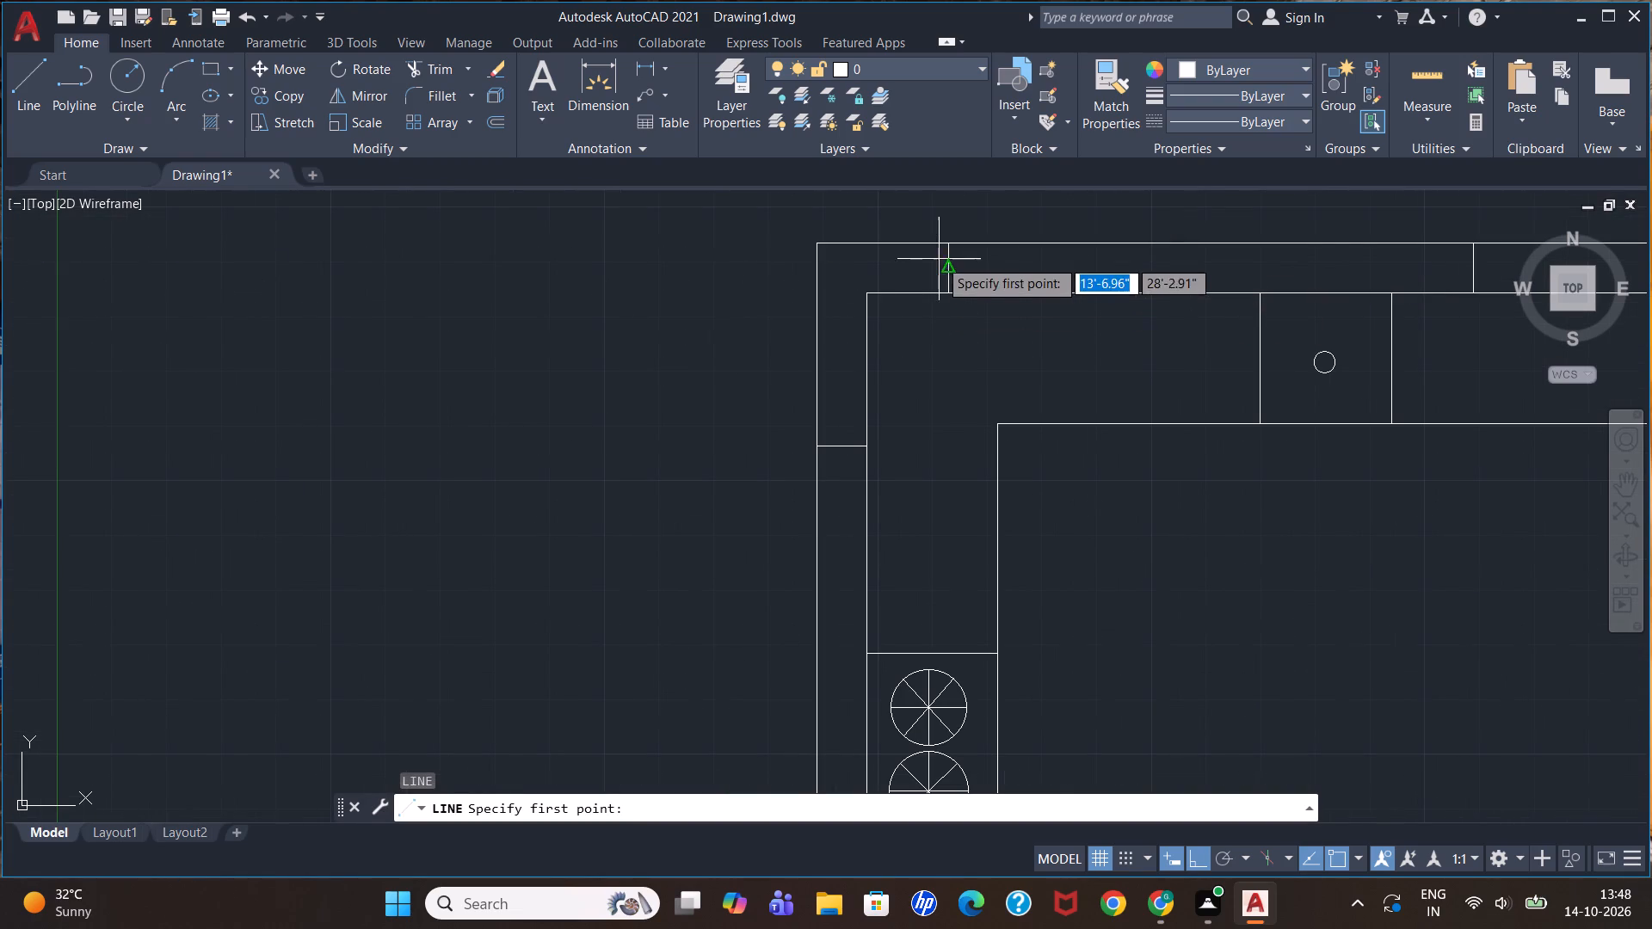
left_click(946, 268)
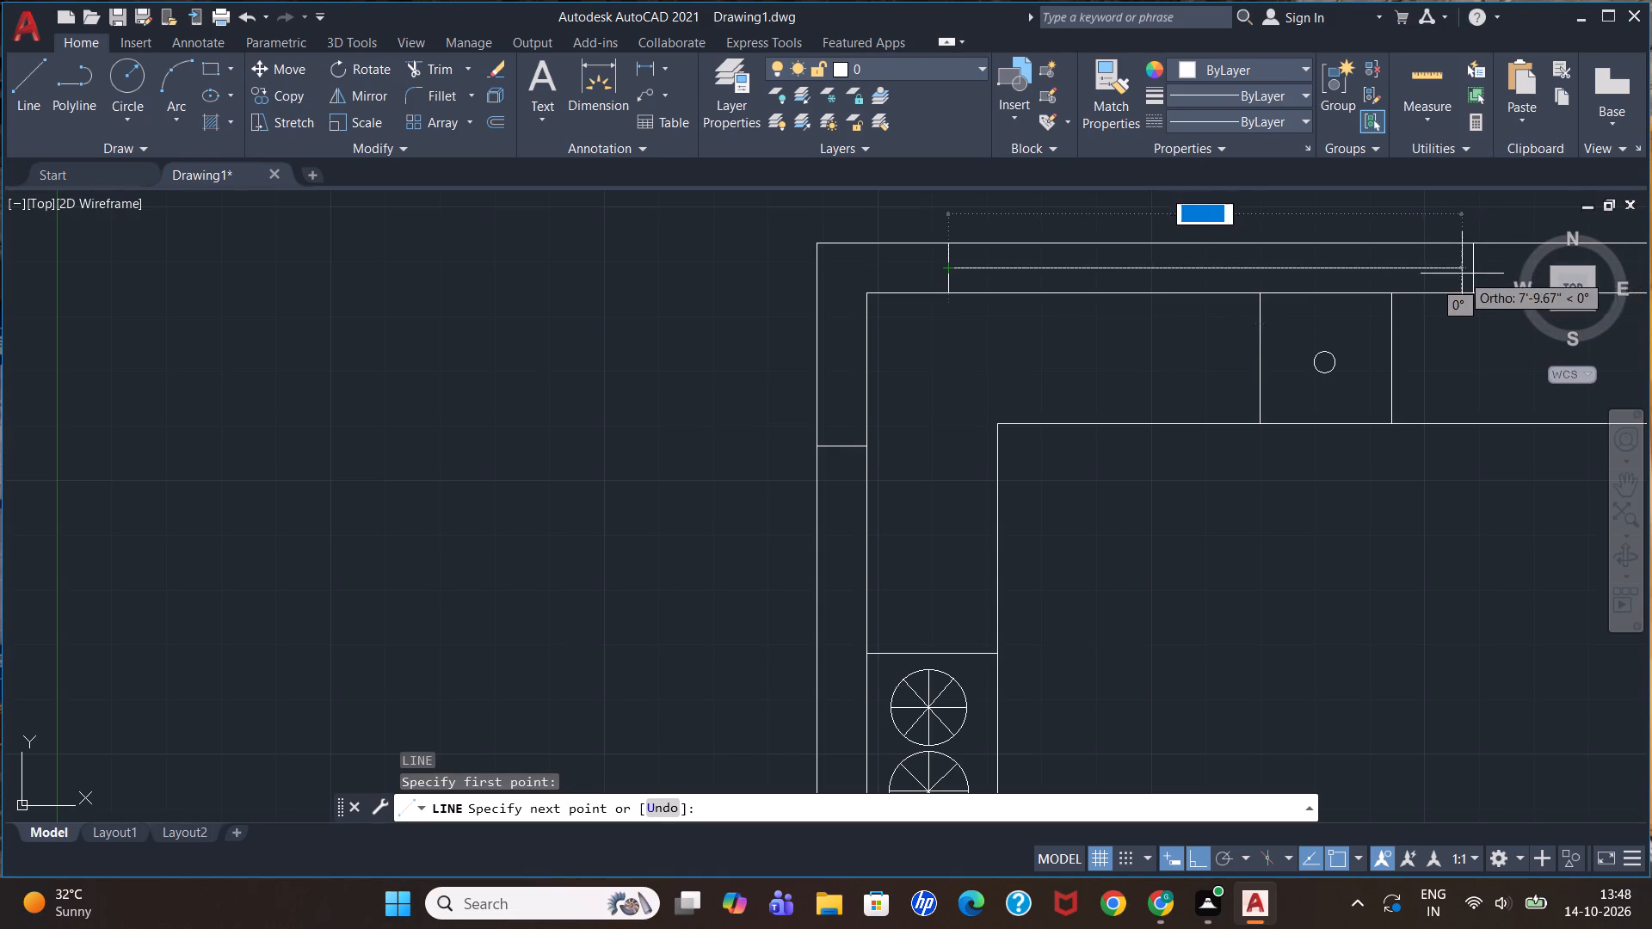
left_click(1471, 268)
key("Escape")
Draw a vertical centre line within the left wall, joining the midpoints of its two opening marks.
scroll(1146, 361, "down", 2)
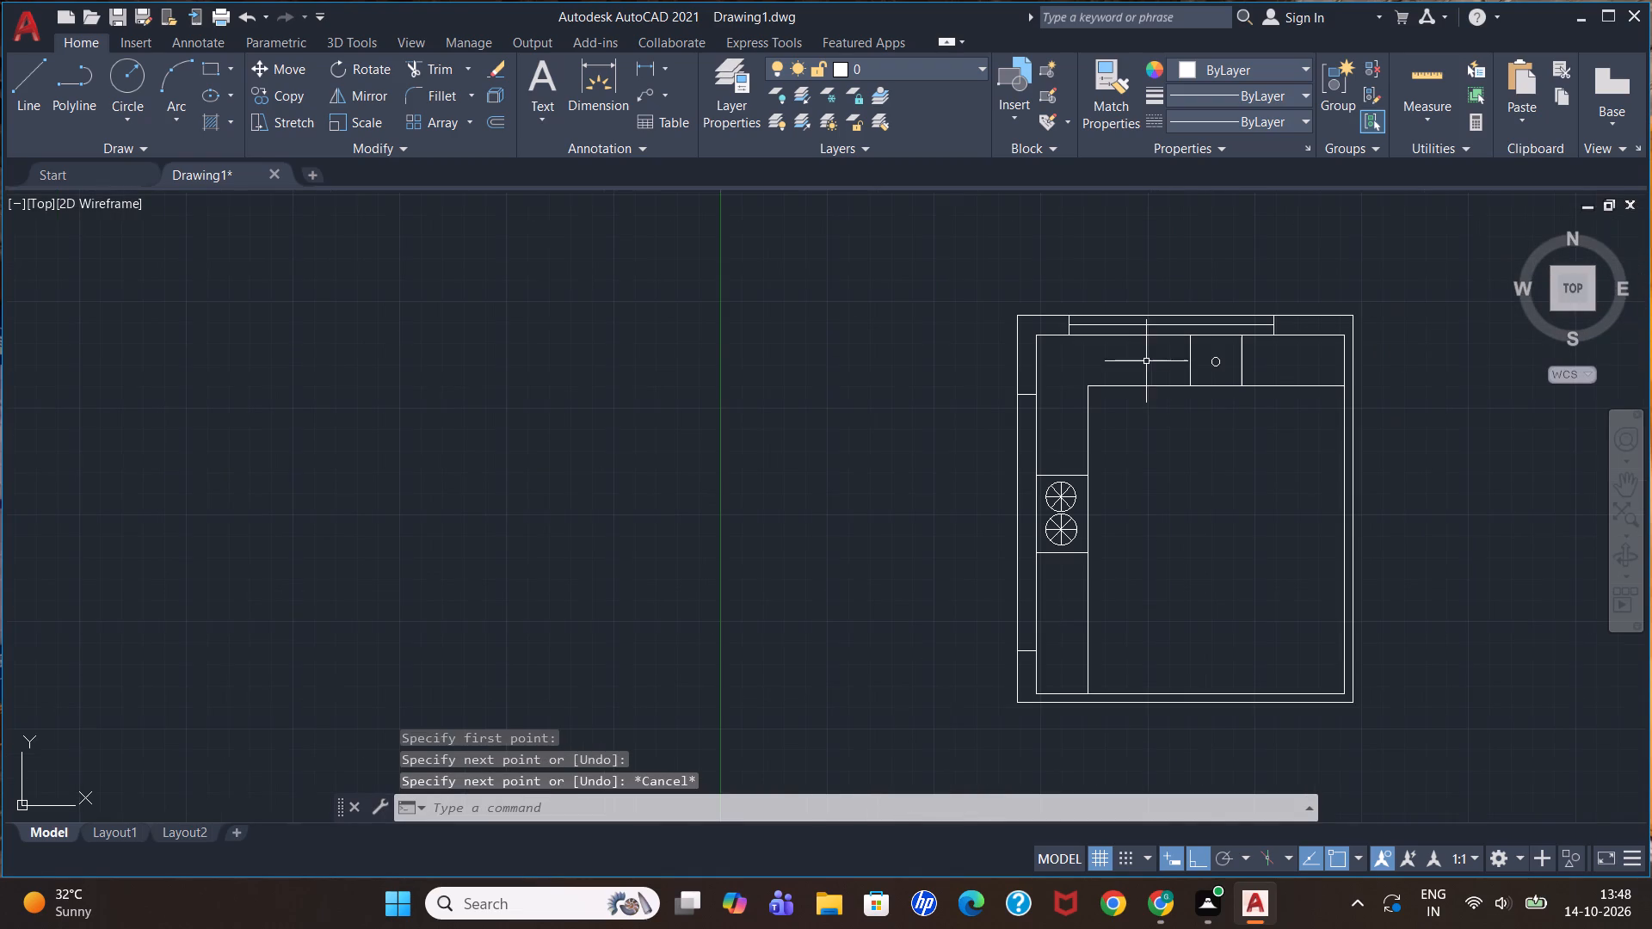
key("l")
key("Return")
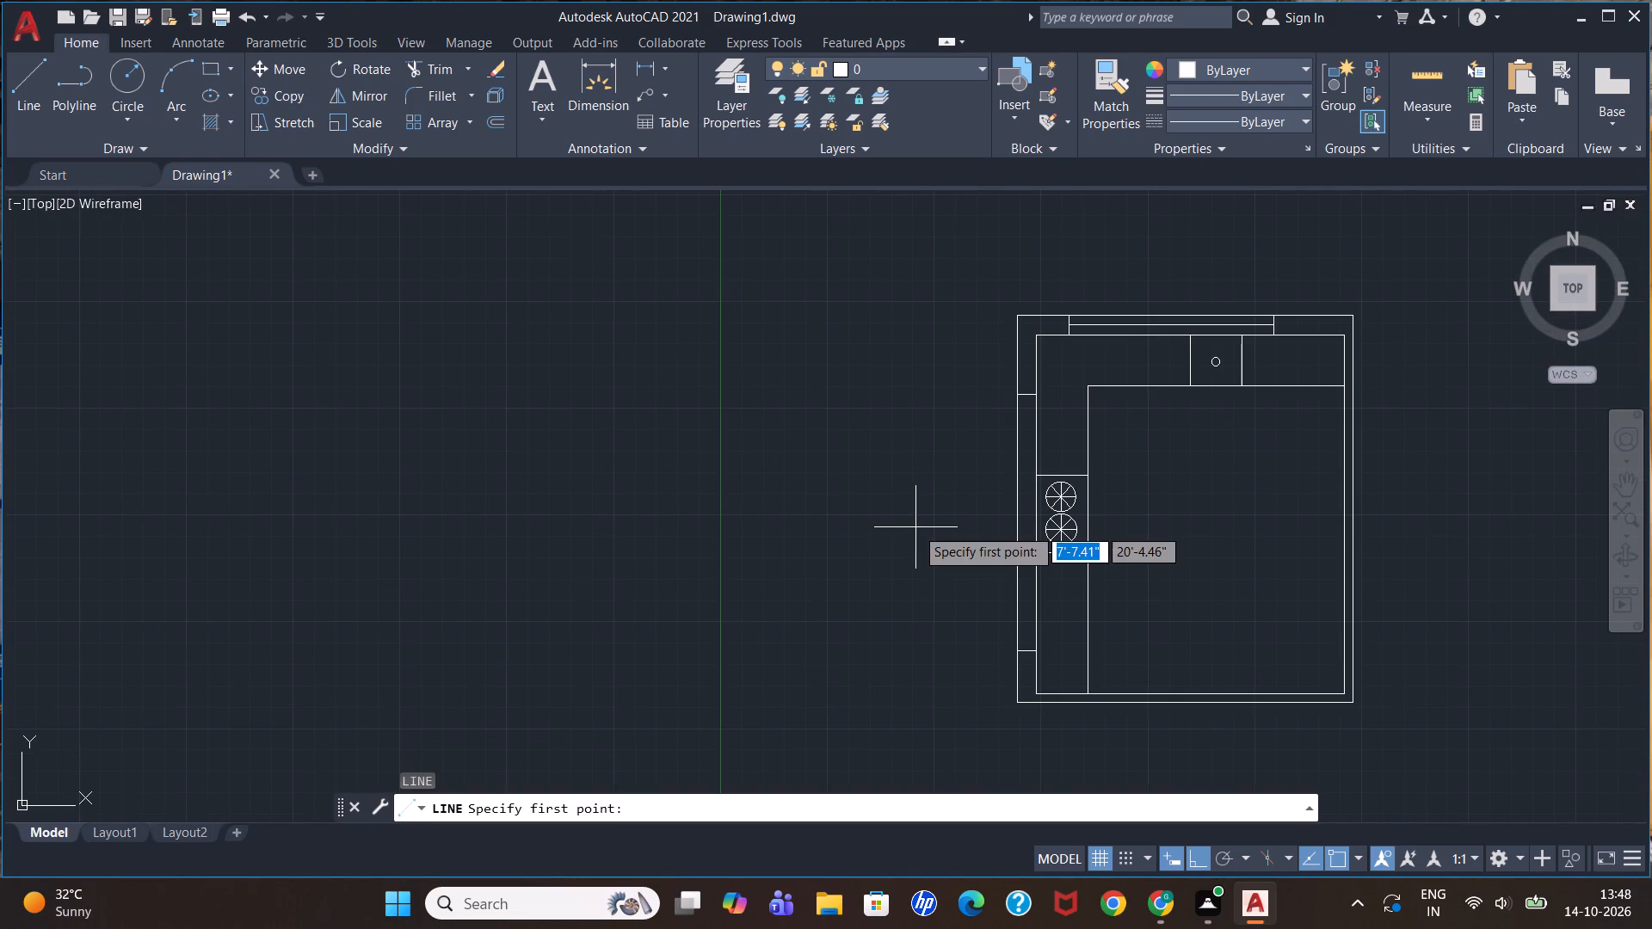
left_click(1030, 395)
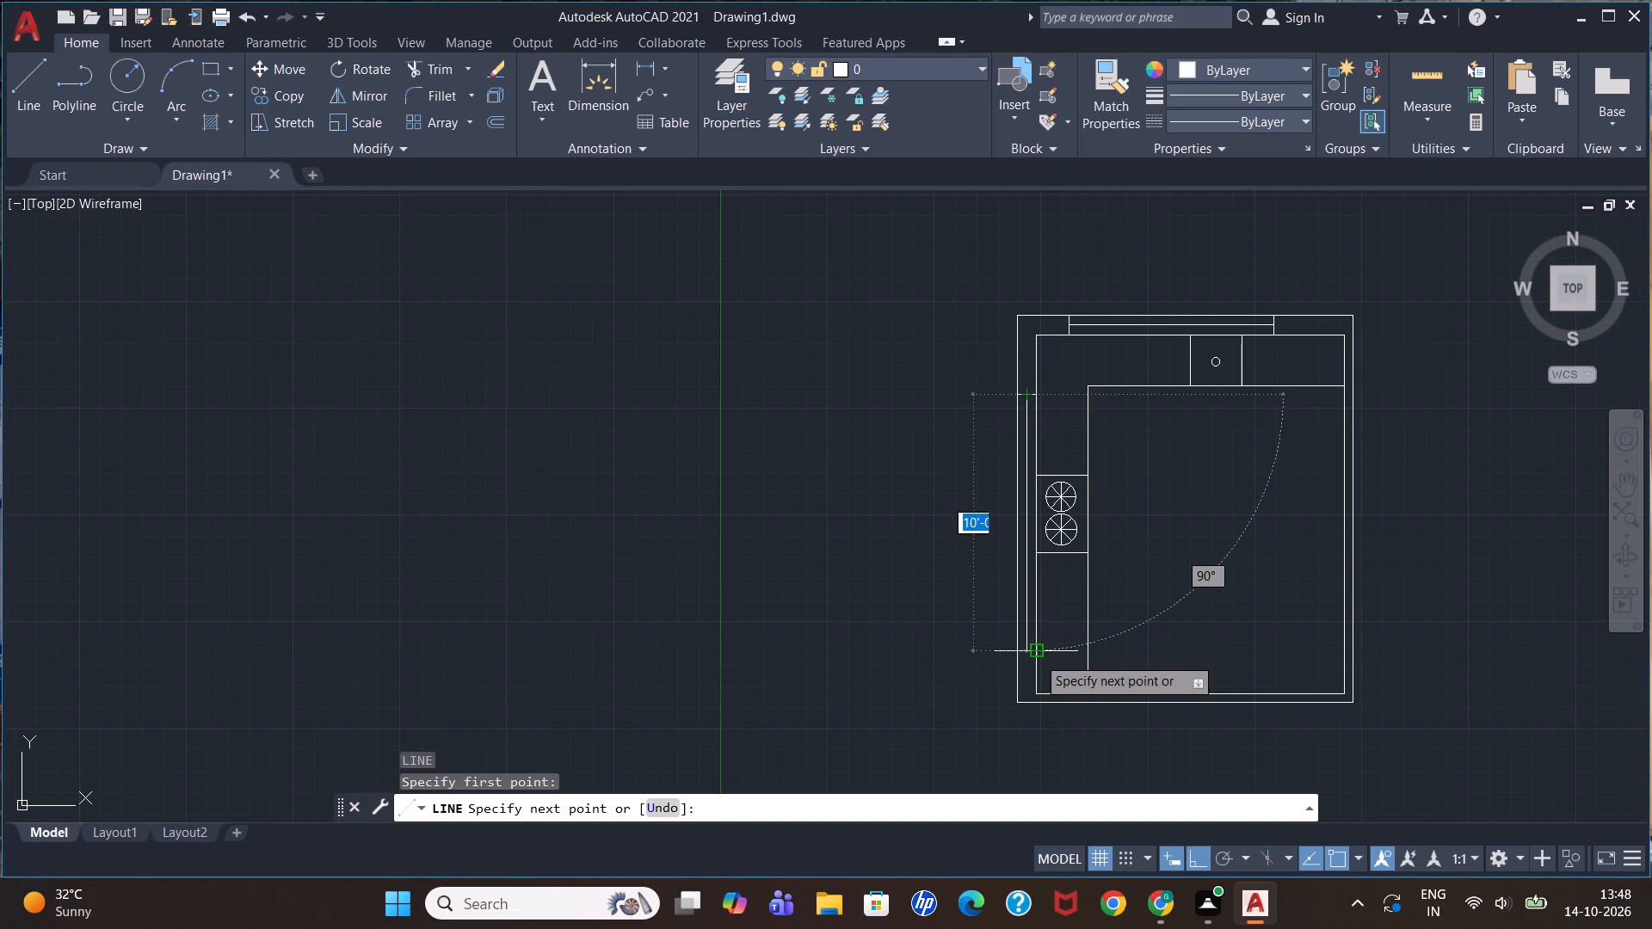
left_click(1030, 655)
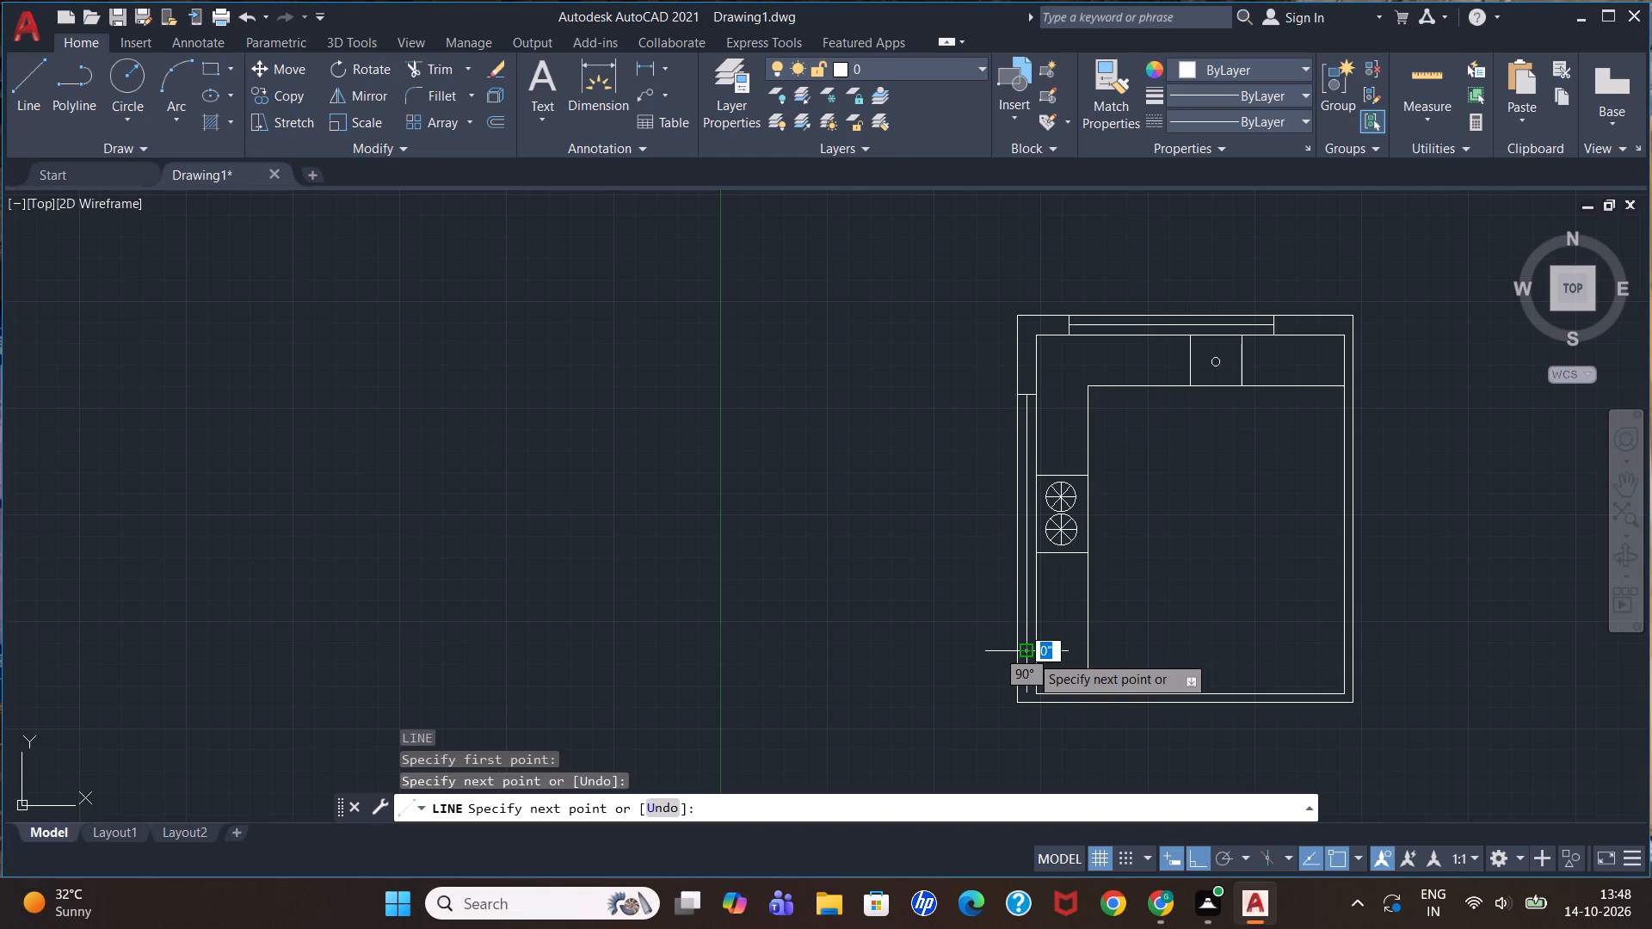
key("Escape")
Offset the left wall opening's centre line 1" to both sides.
key("o")
key("Return")
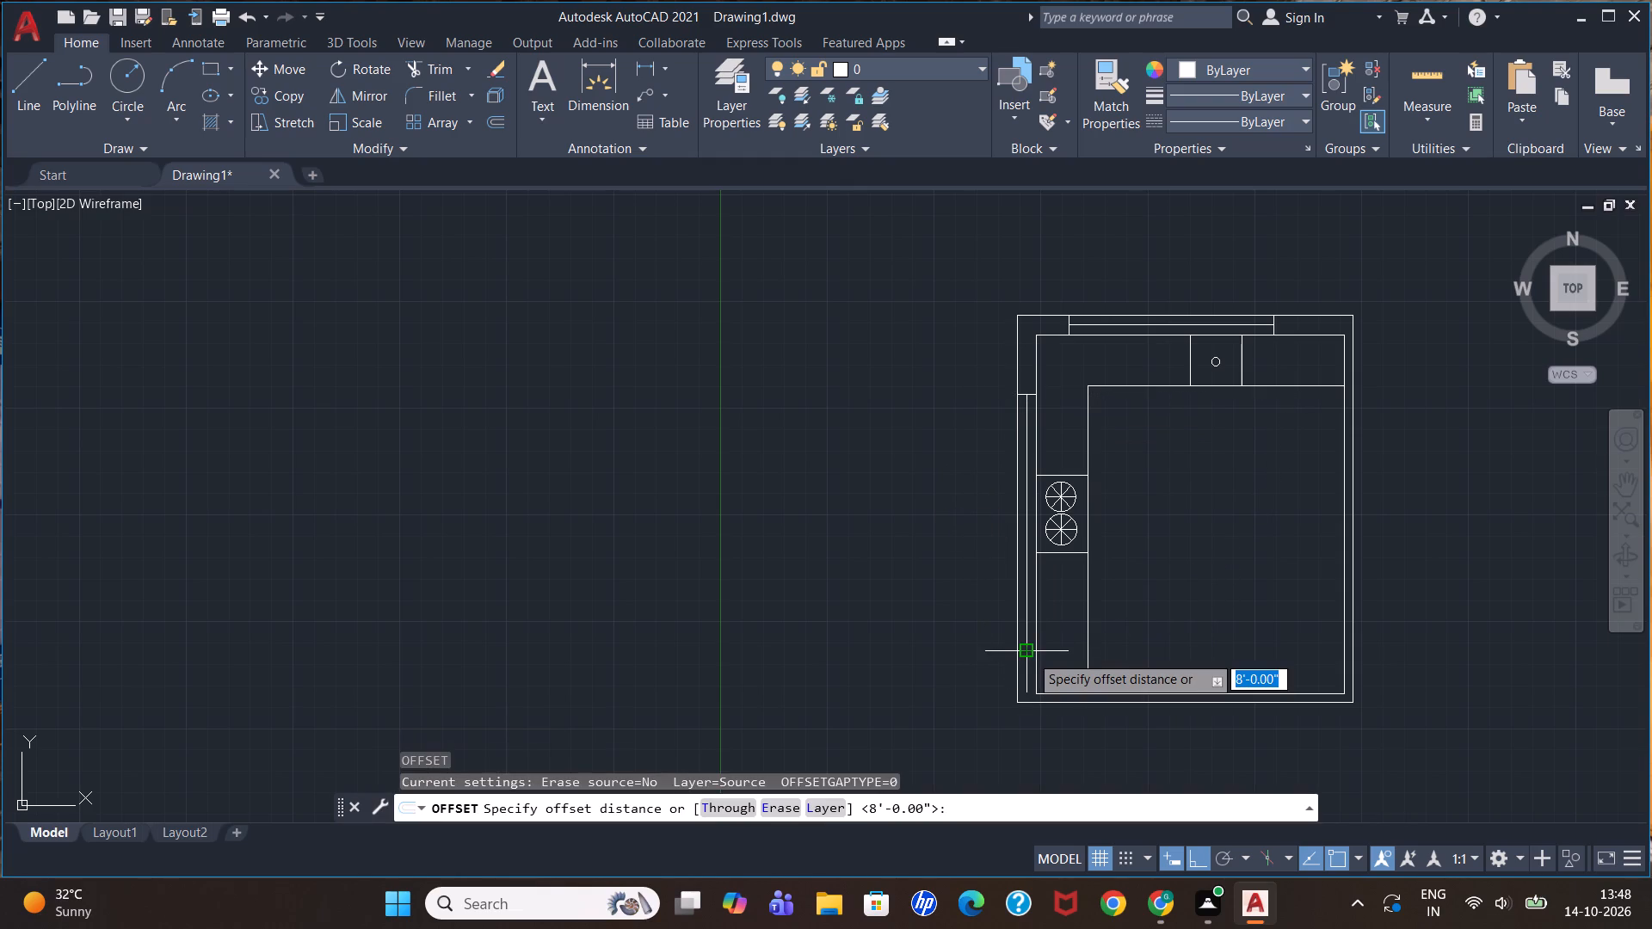
scroll(1030, 655, "up", 2)
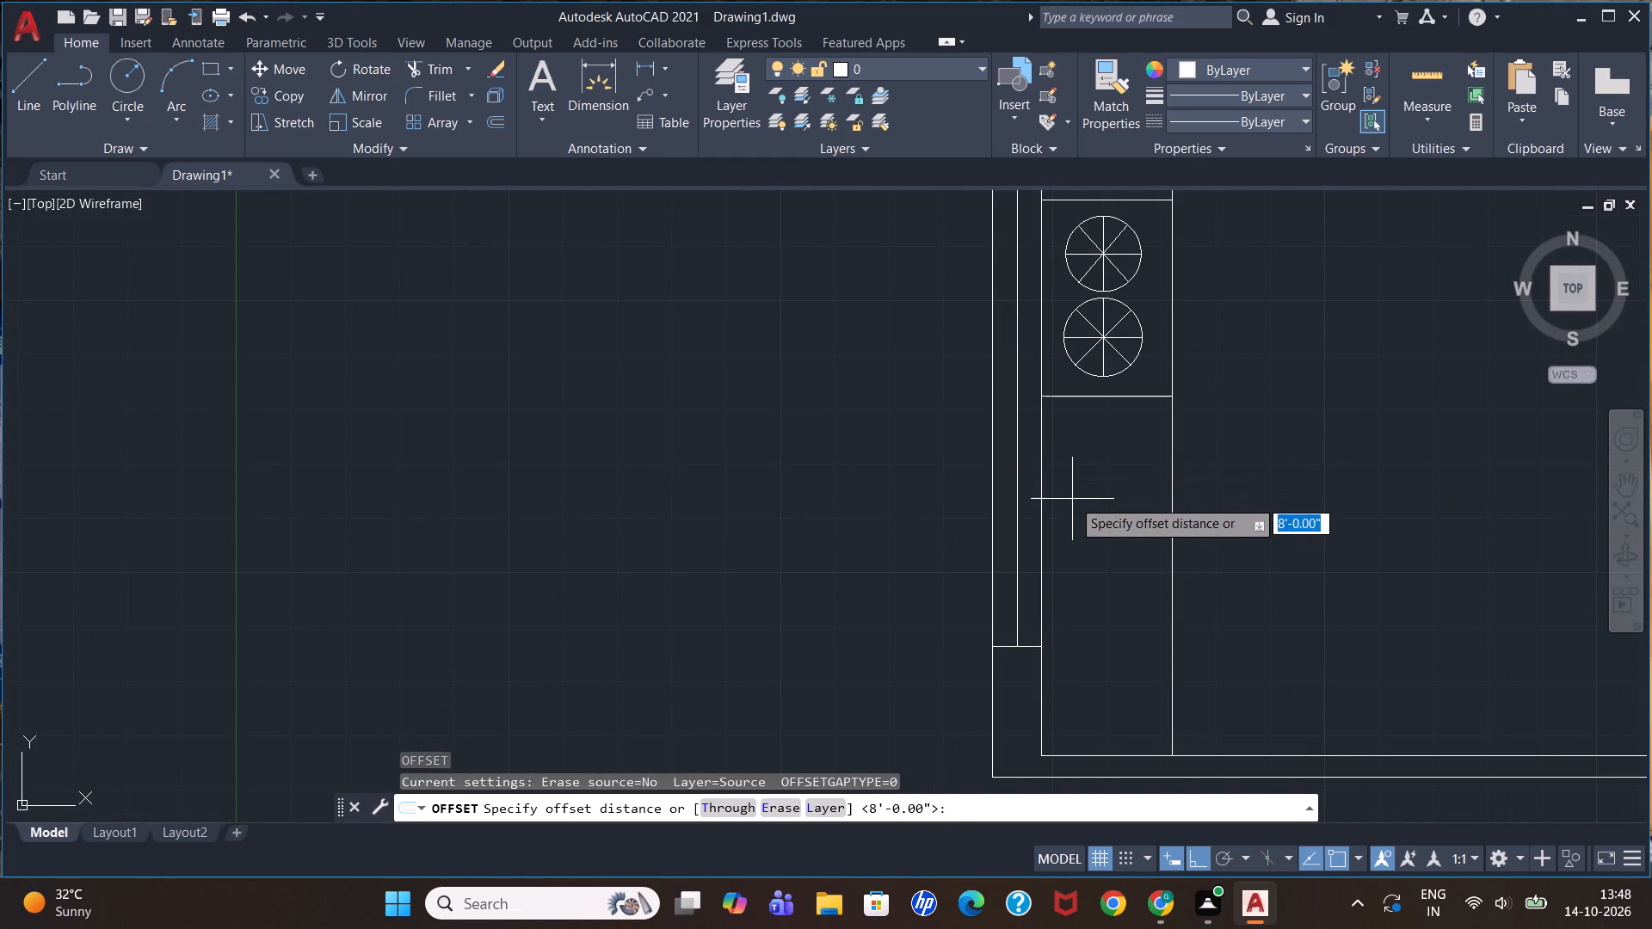
type("1\"")
key("Return")
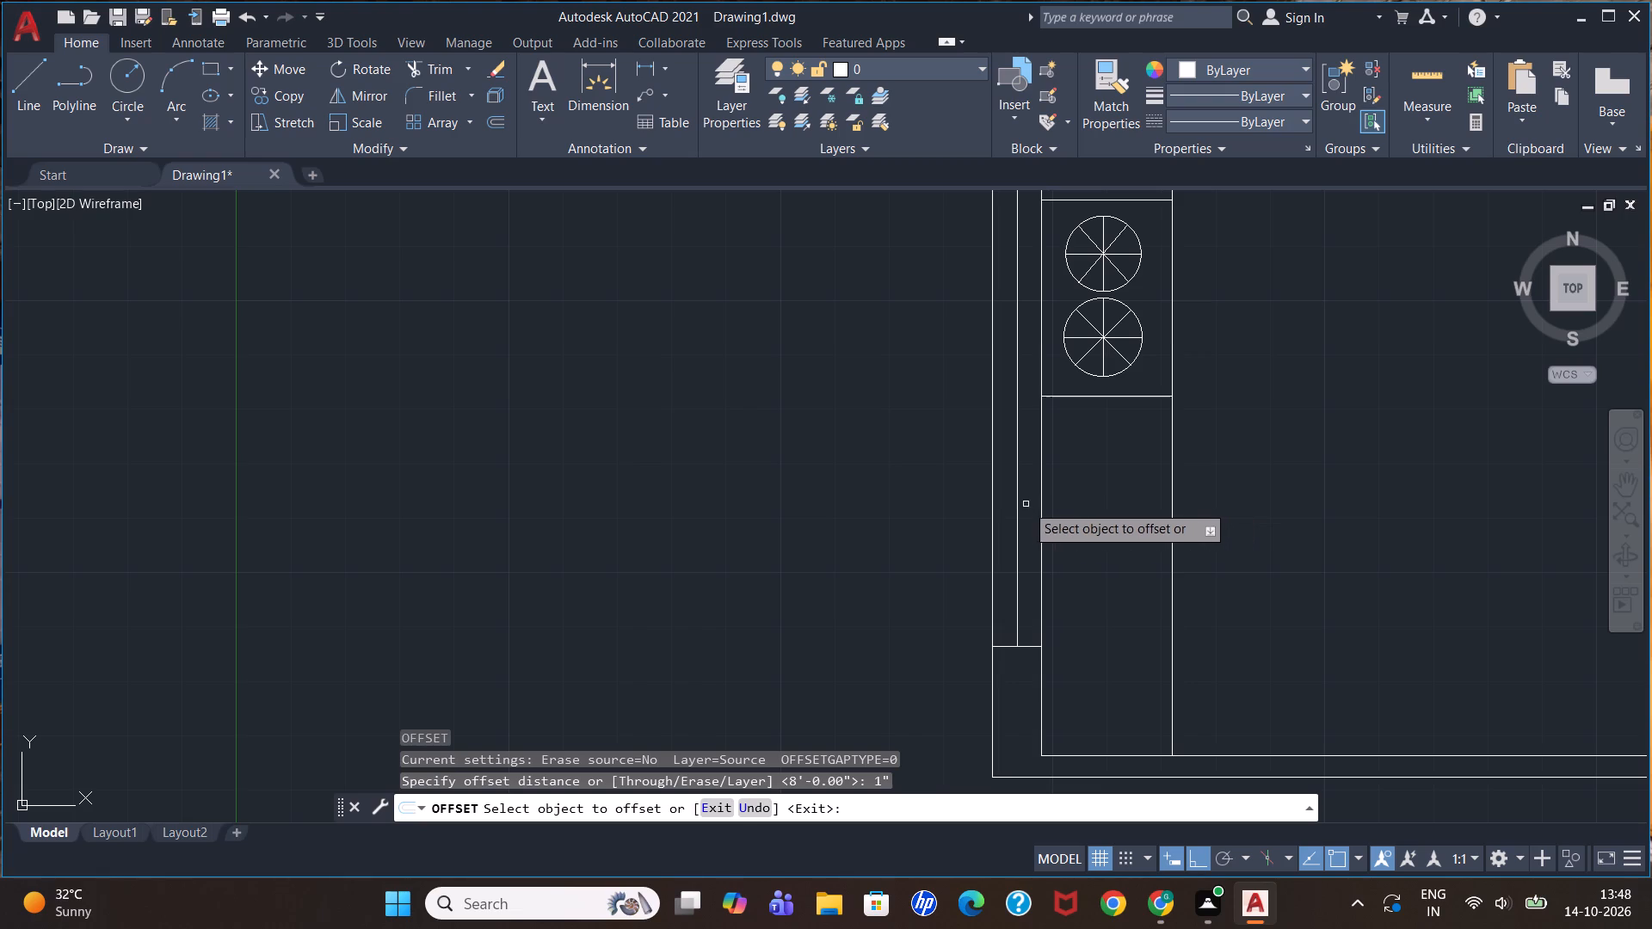
left_click(1020, 511)
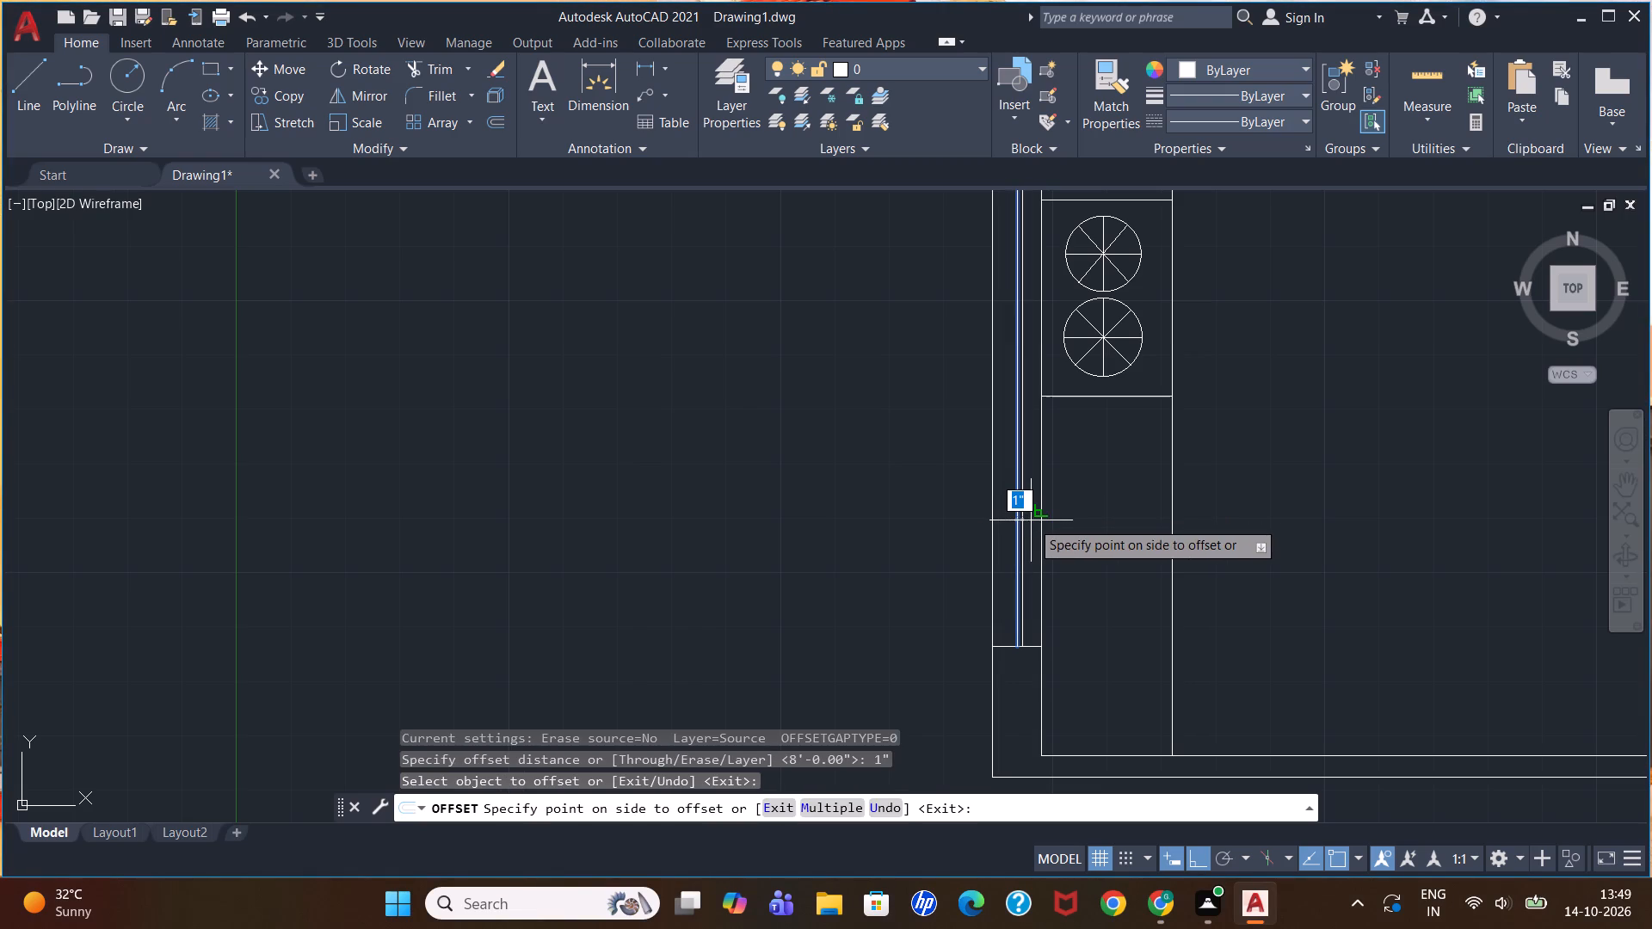
left_click(1031, 520)
left_click(1016, 538)
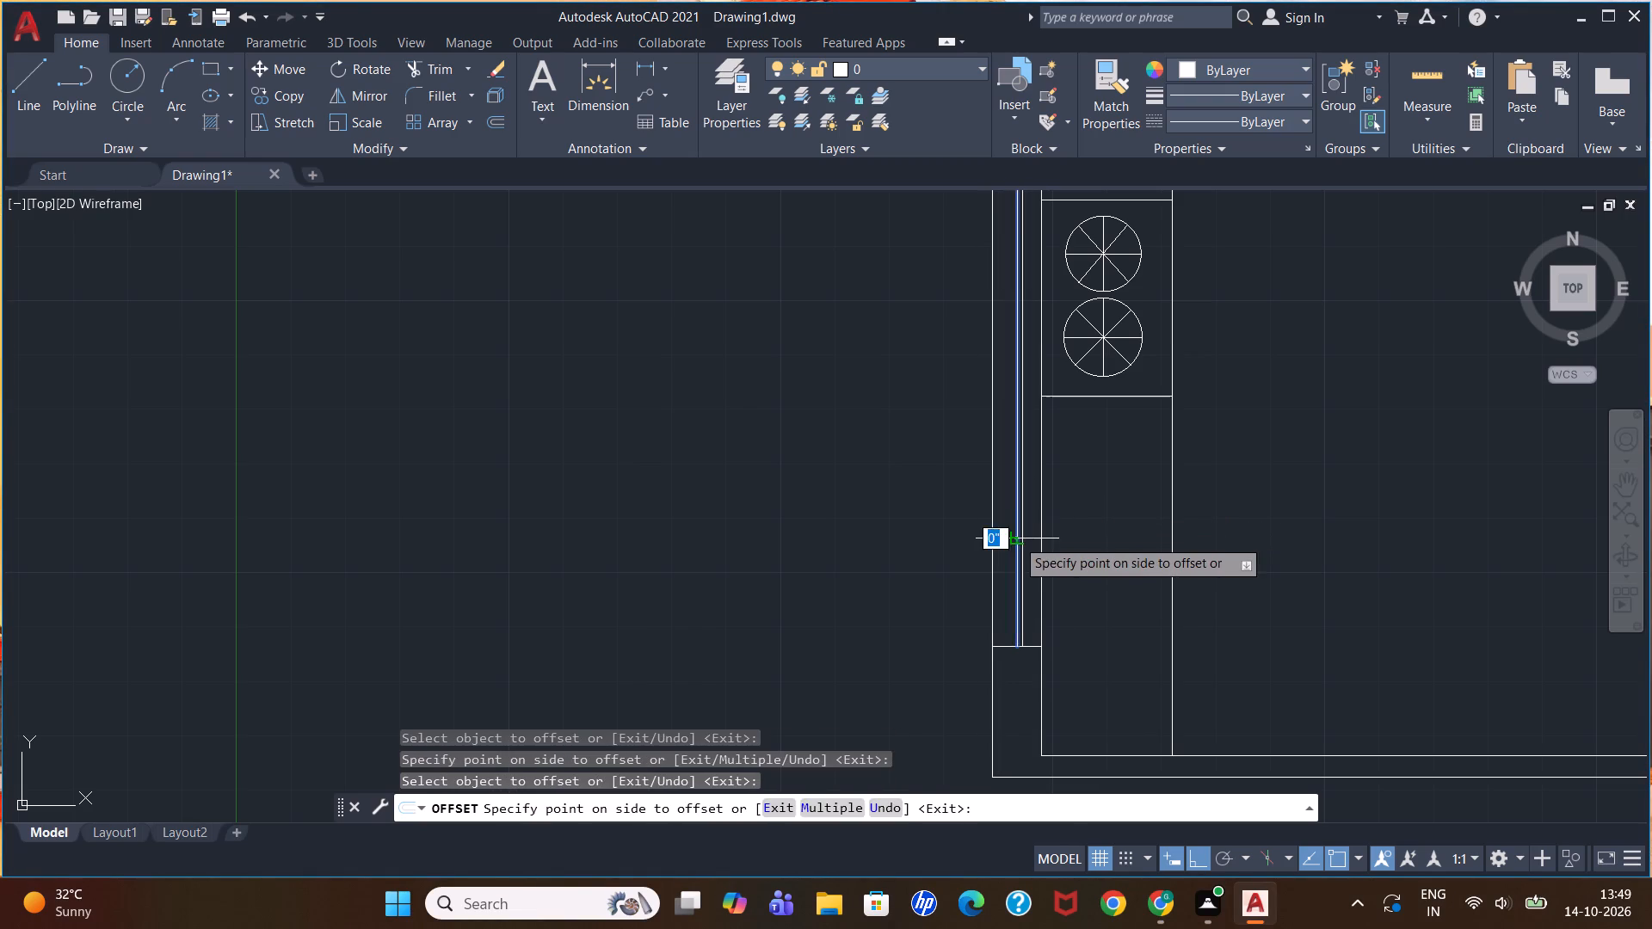
left_click(1008, 538)
left_click(1019, 549)
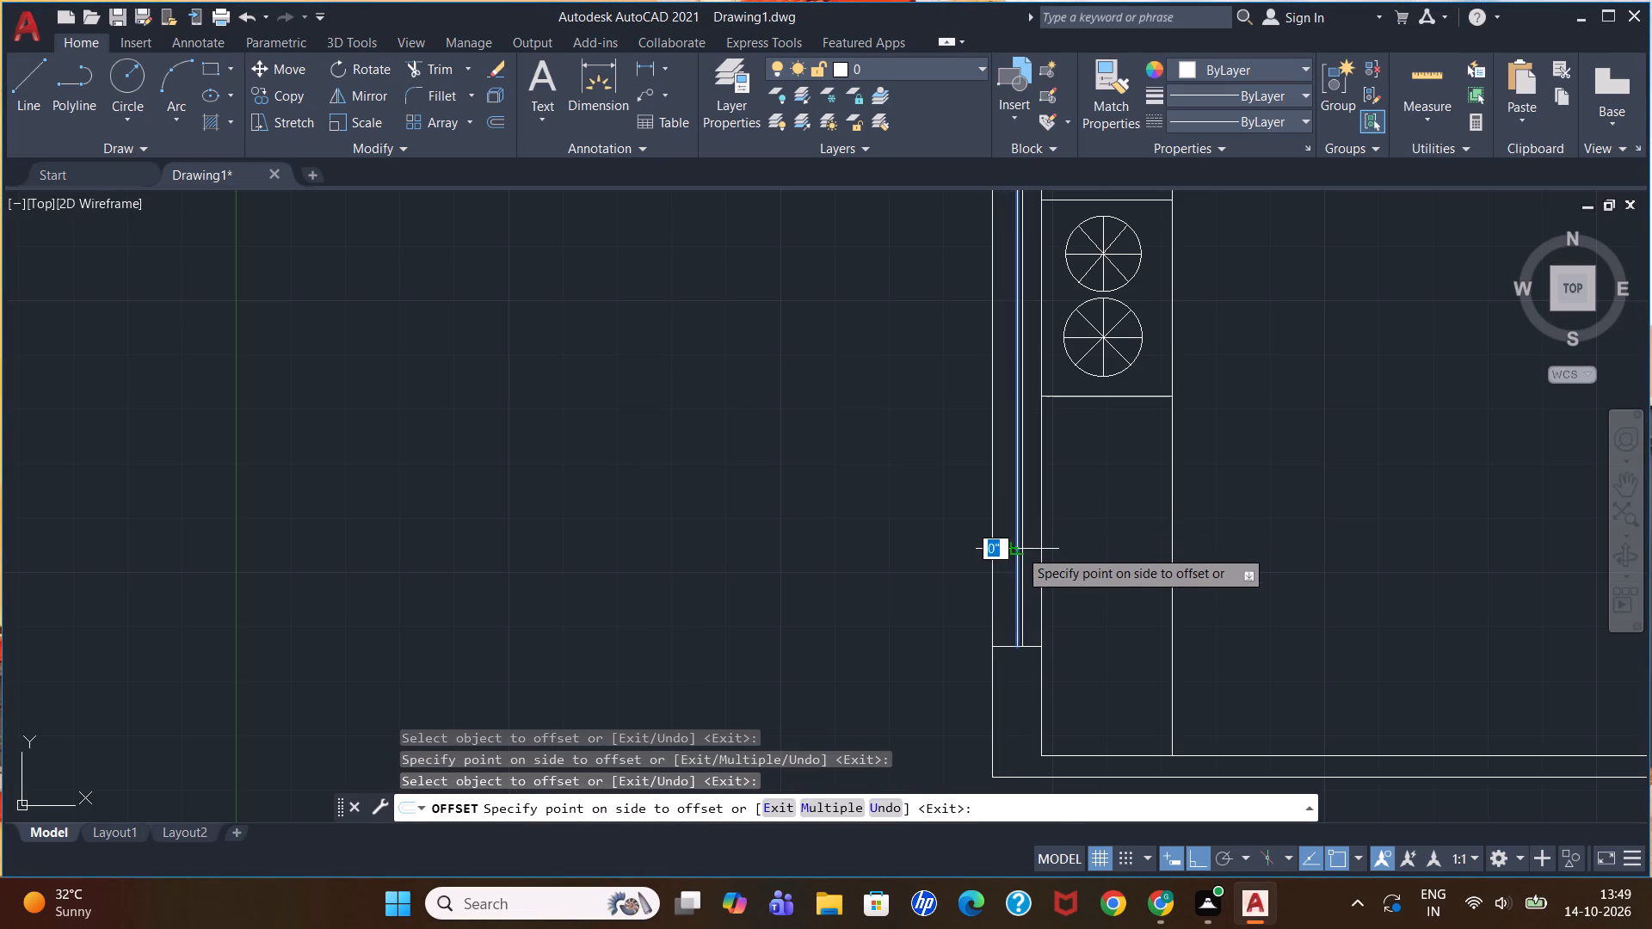
left_click(1001, 546)
Offset the top wall opening's centre line 1" both upward and downward.
scroll(1026, 526, "down", 3)
scroll(1097, 361, "up", 1)
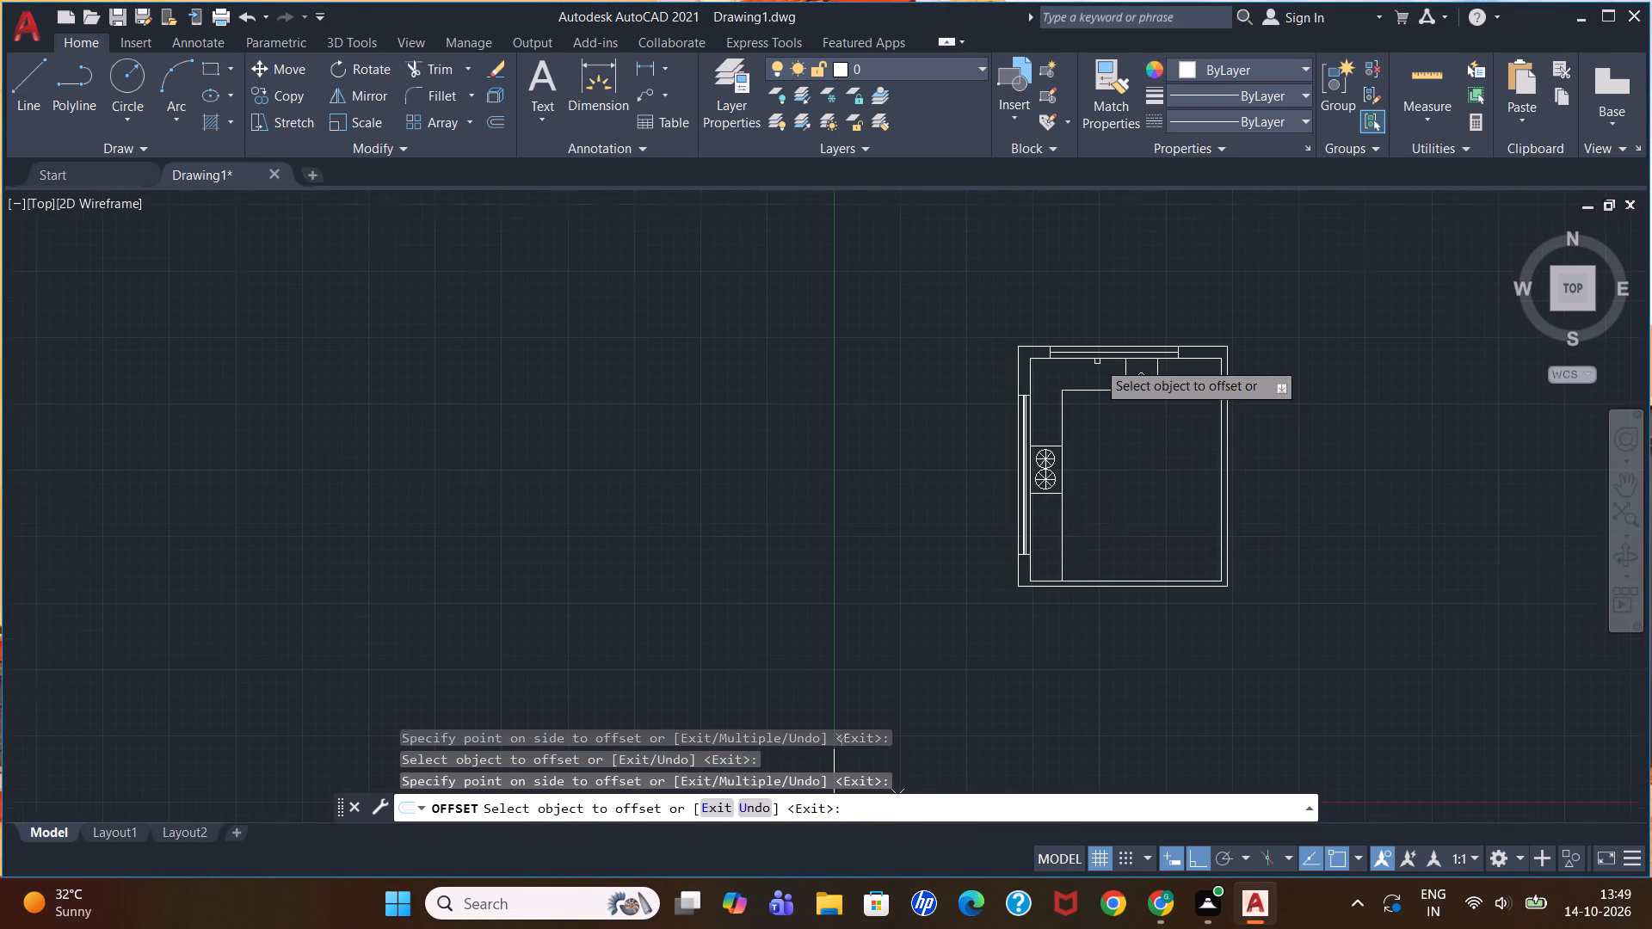
scroll(1097, 361, "up", 1)
left_click(1121, 342)
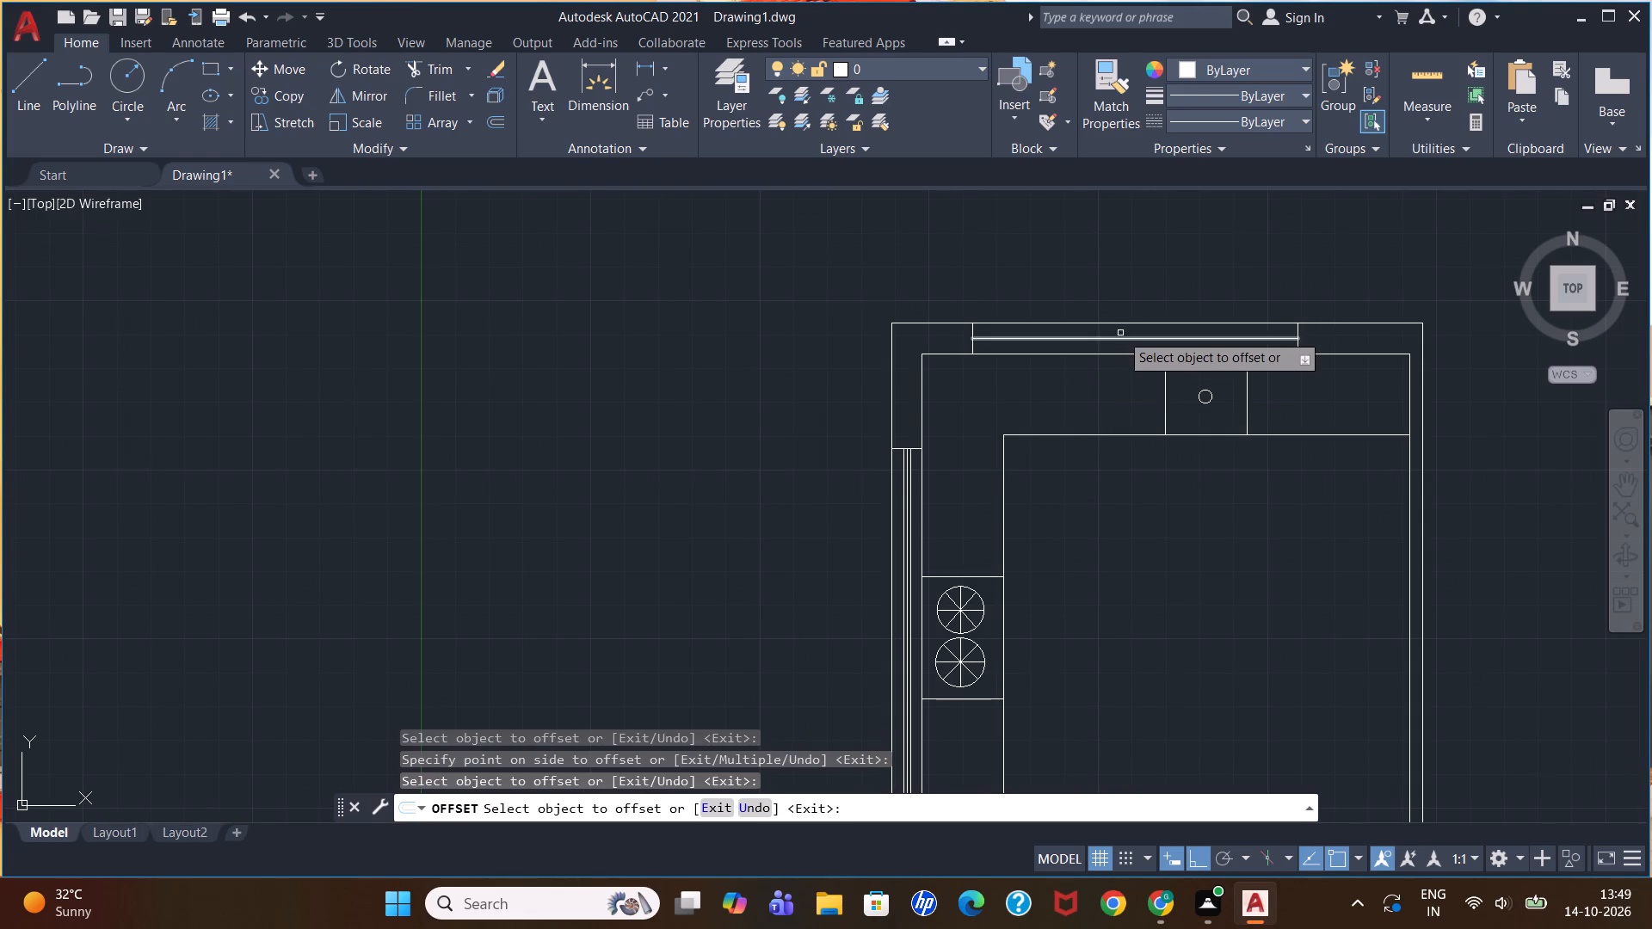
left_click(1118, 340)
left_click(1122, 326)
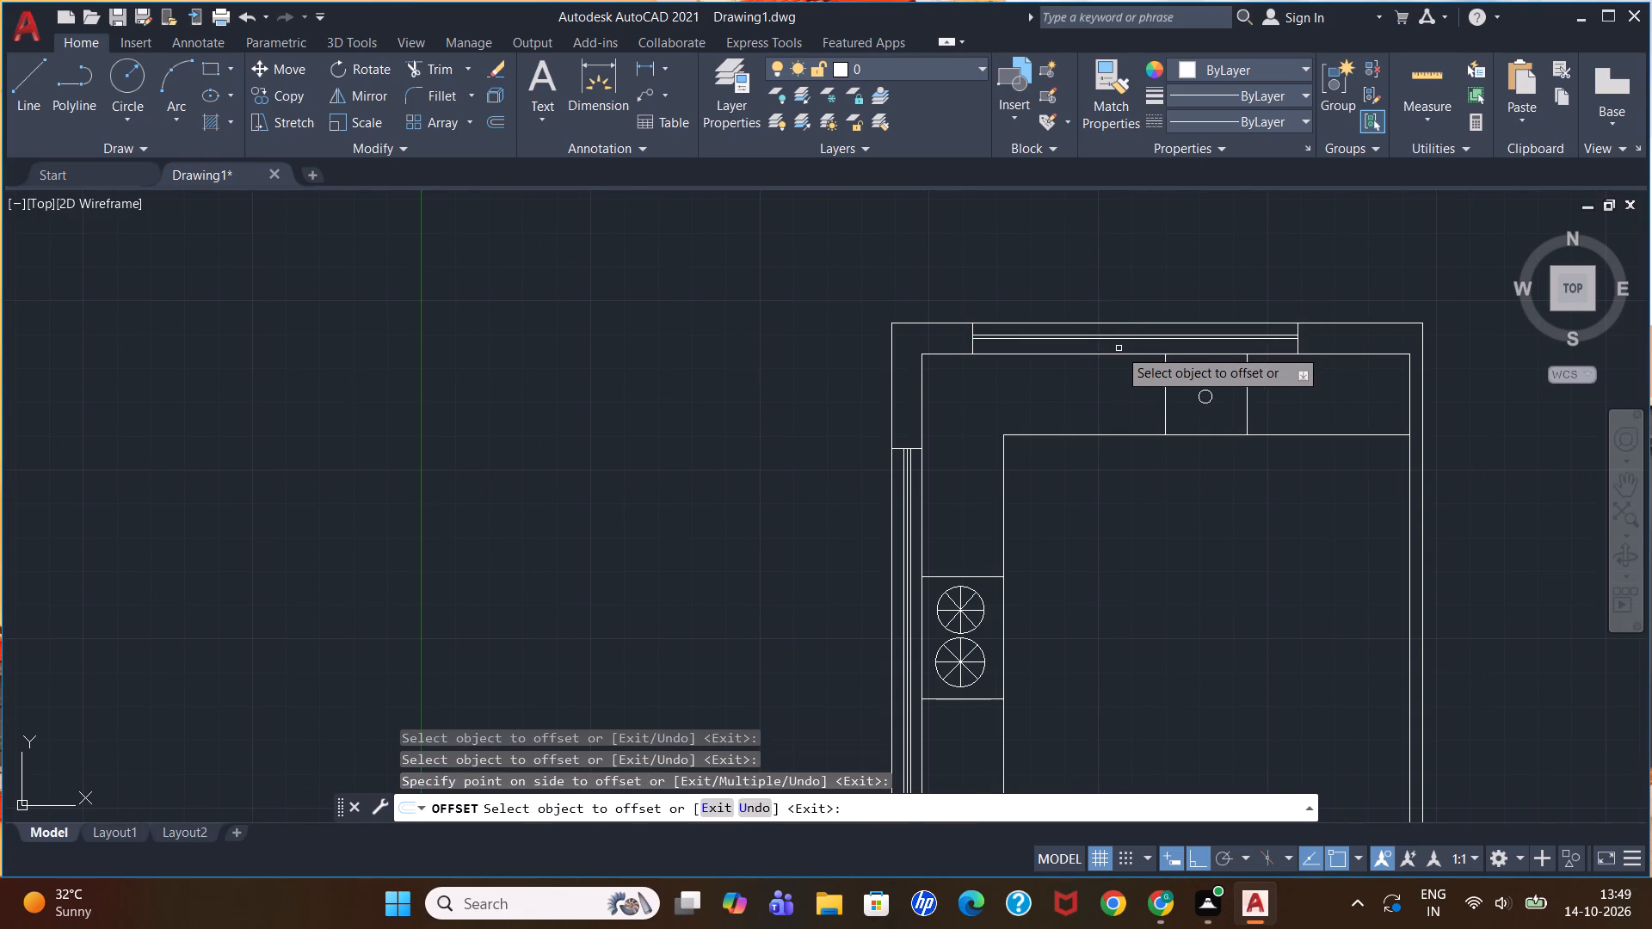
scroll(1119, 348, "up", 3)
left_click(1135, 303)
left_click(1134, 326)
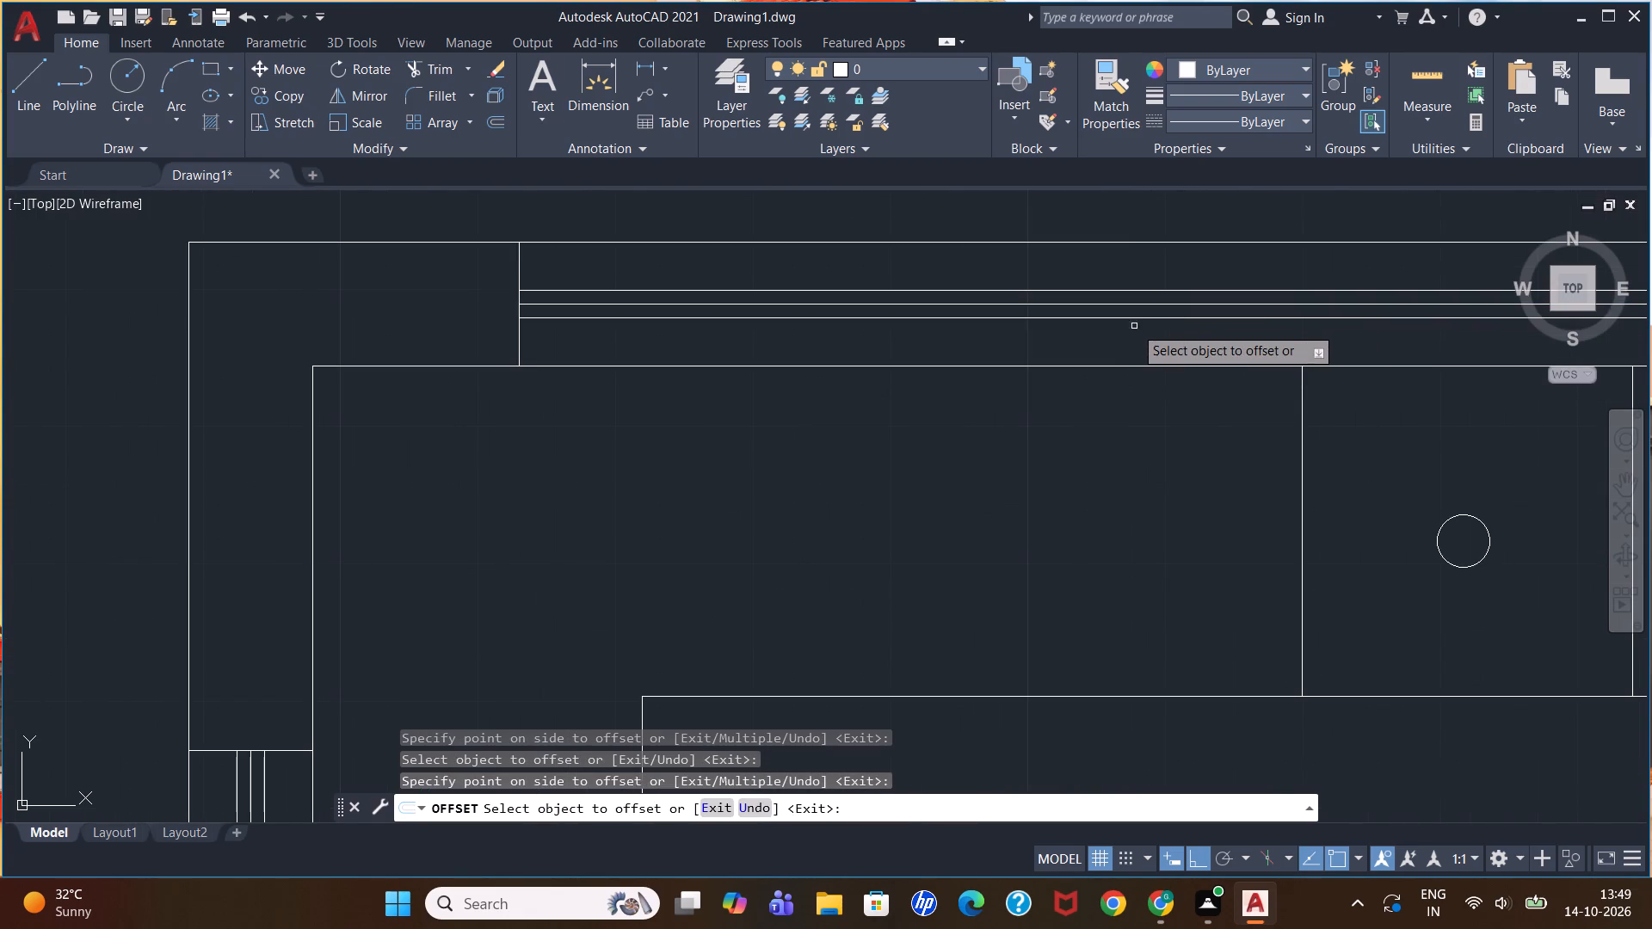
scroll(1133, 327, "down", 4)
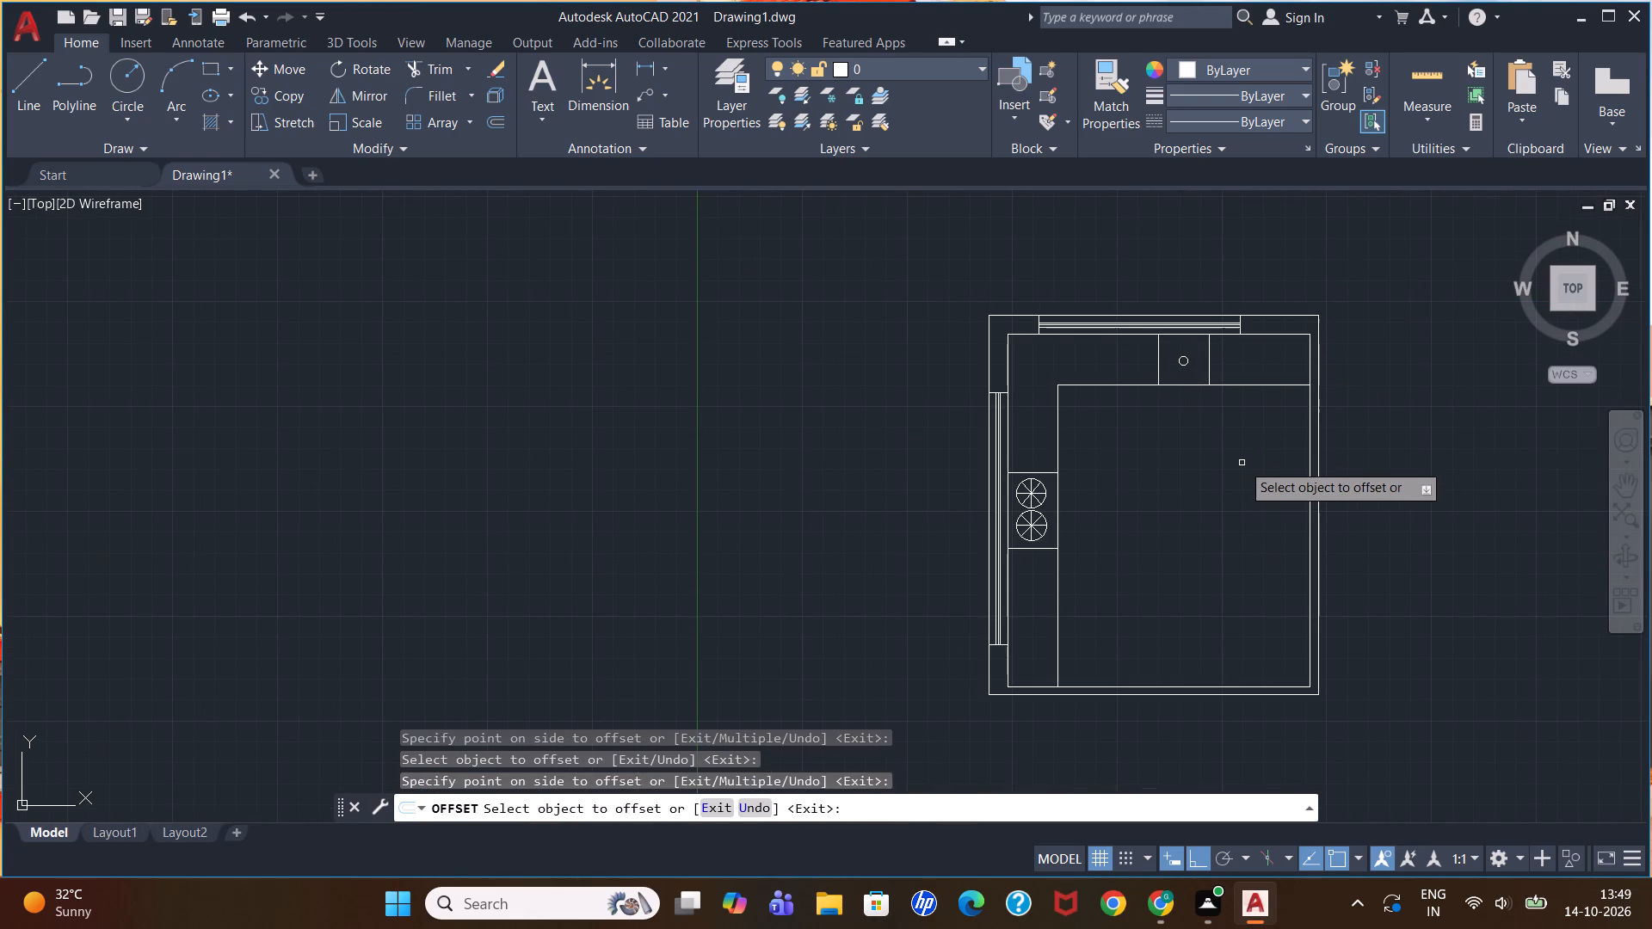
key("Escape")
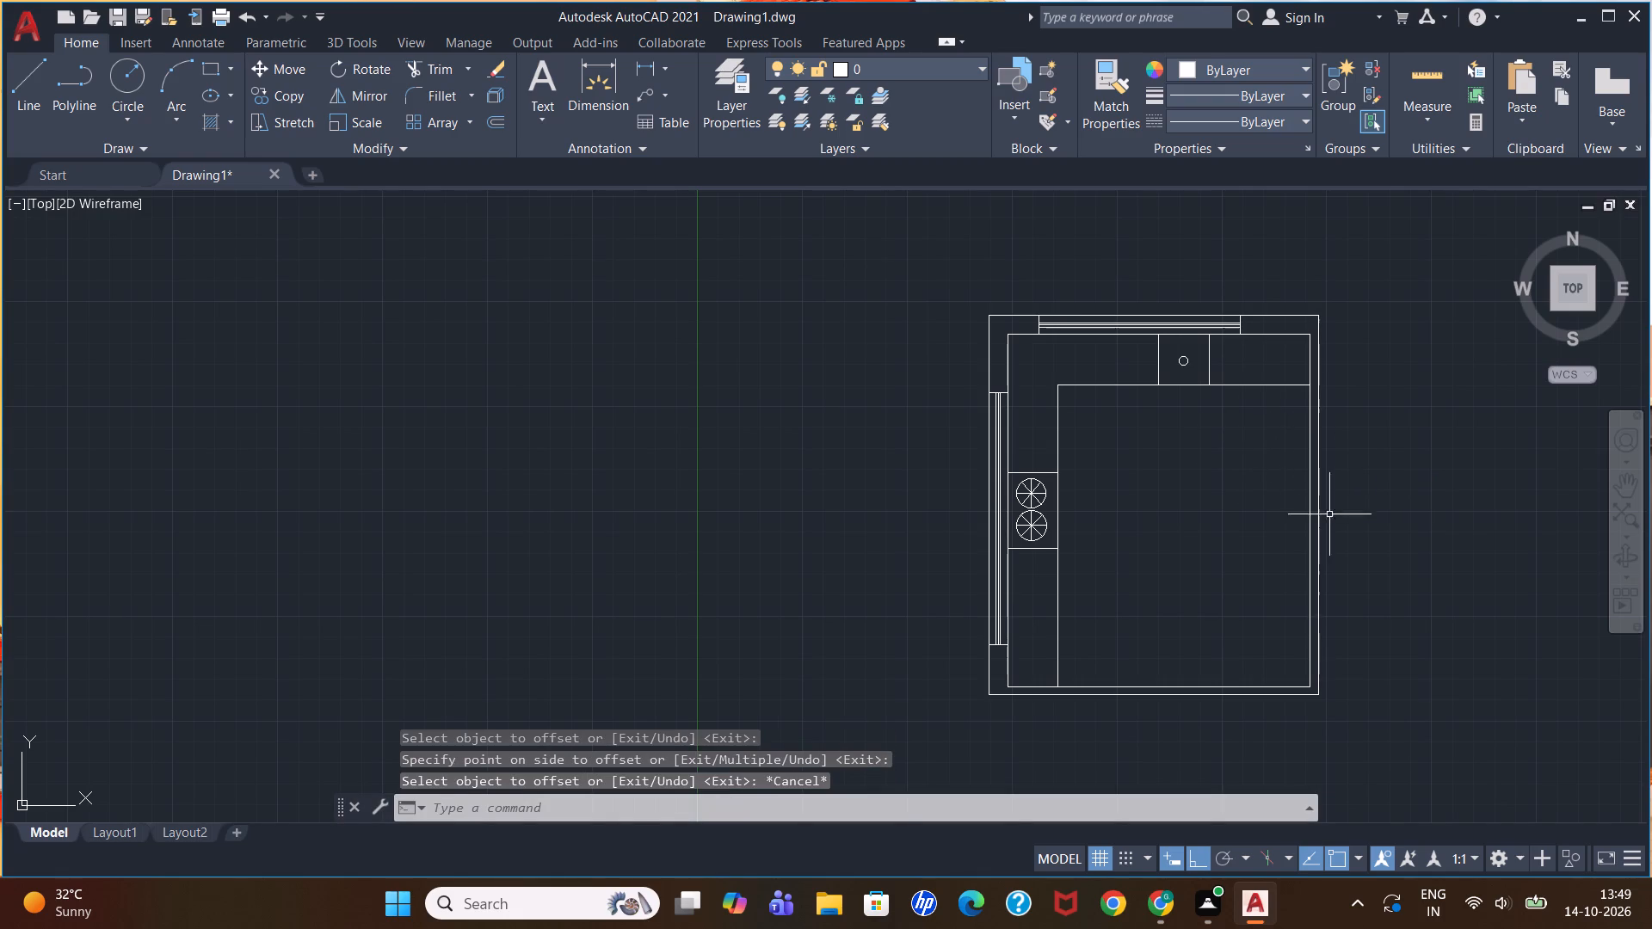
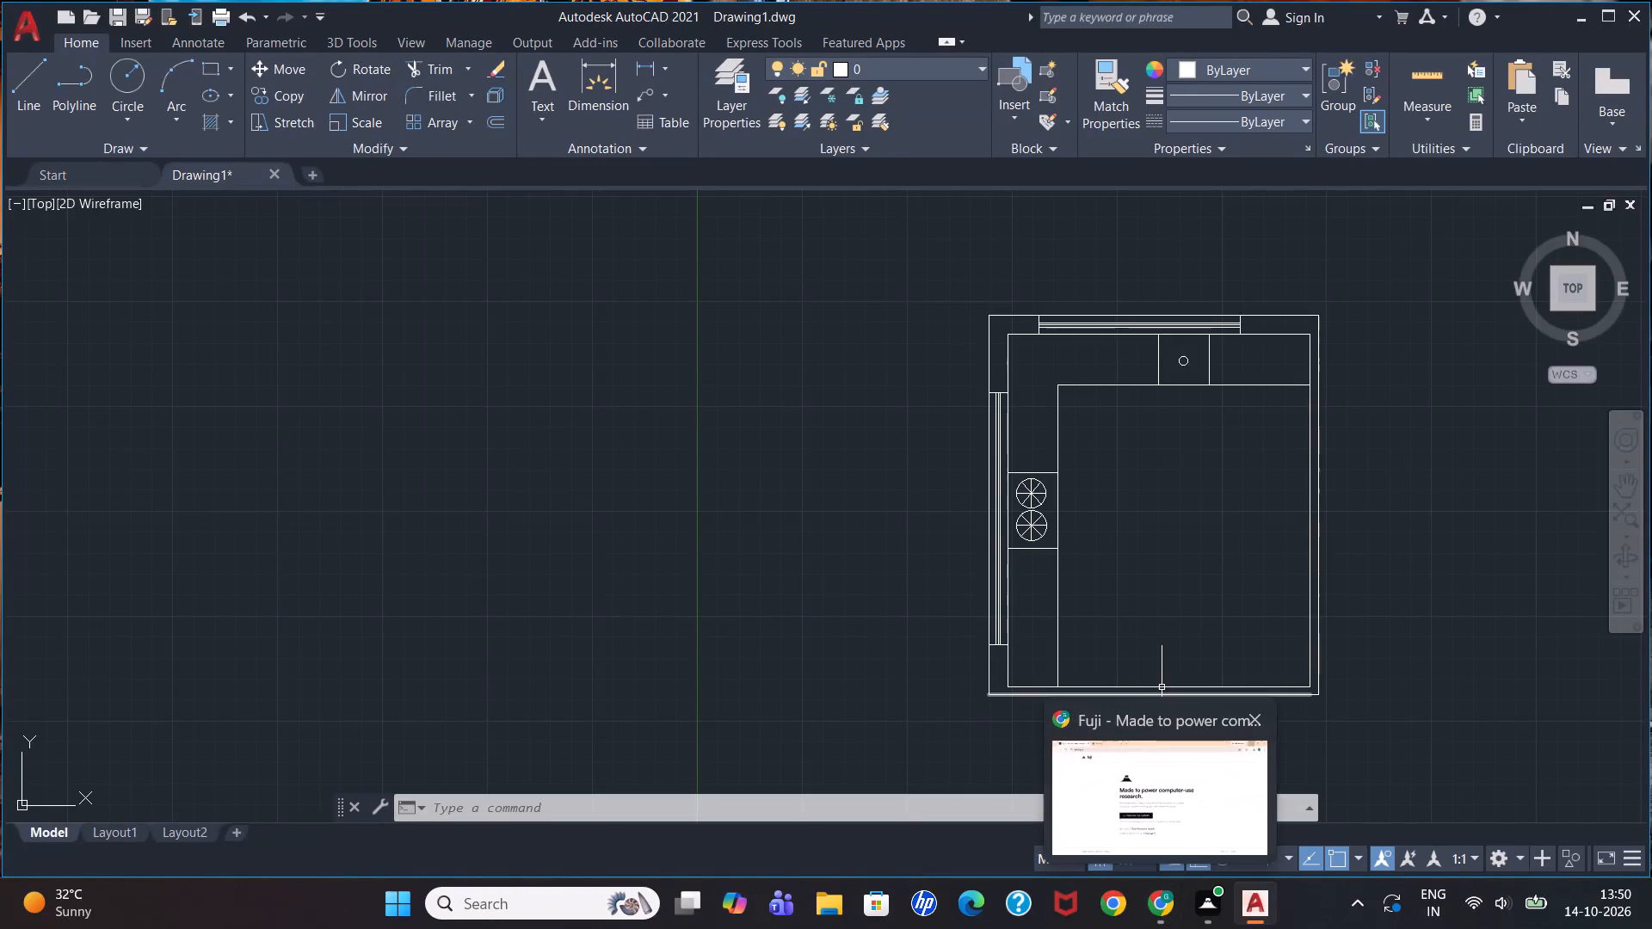
Delete the left wall window's three vertical lines together with its two opening marks.
scroll(1309, 592, "up", 1)
scroll(1039, 448, "down", 1)
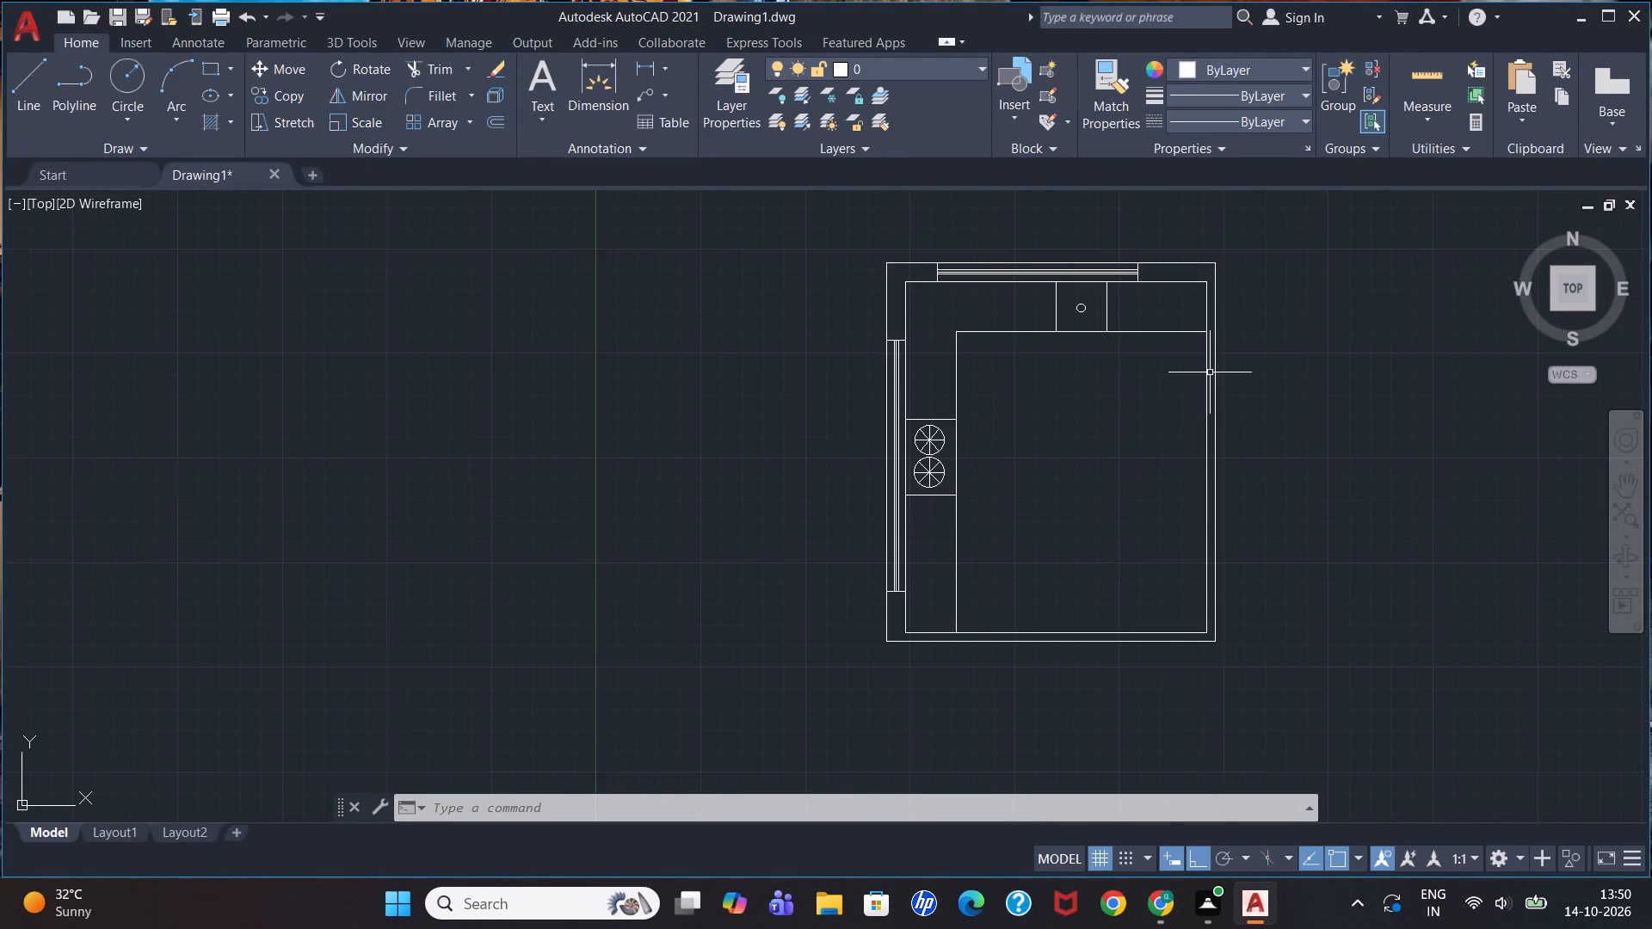
scroll(1223, 366, "up", 1)
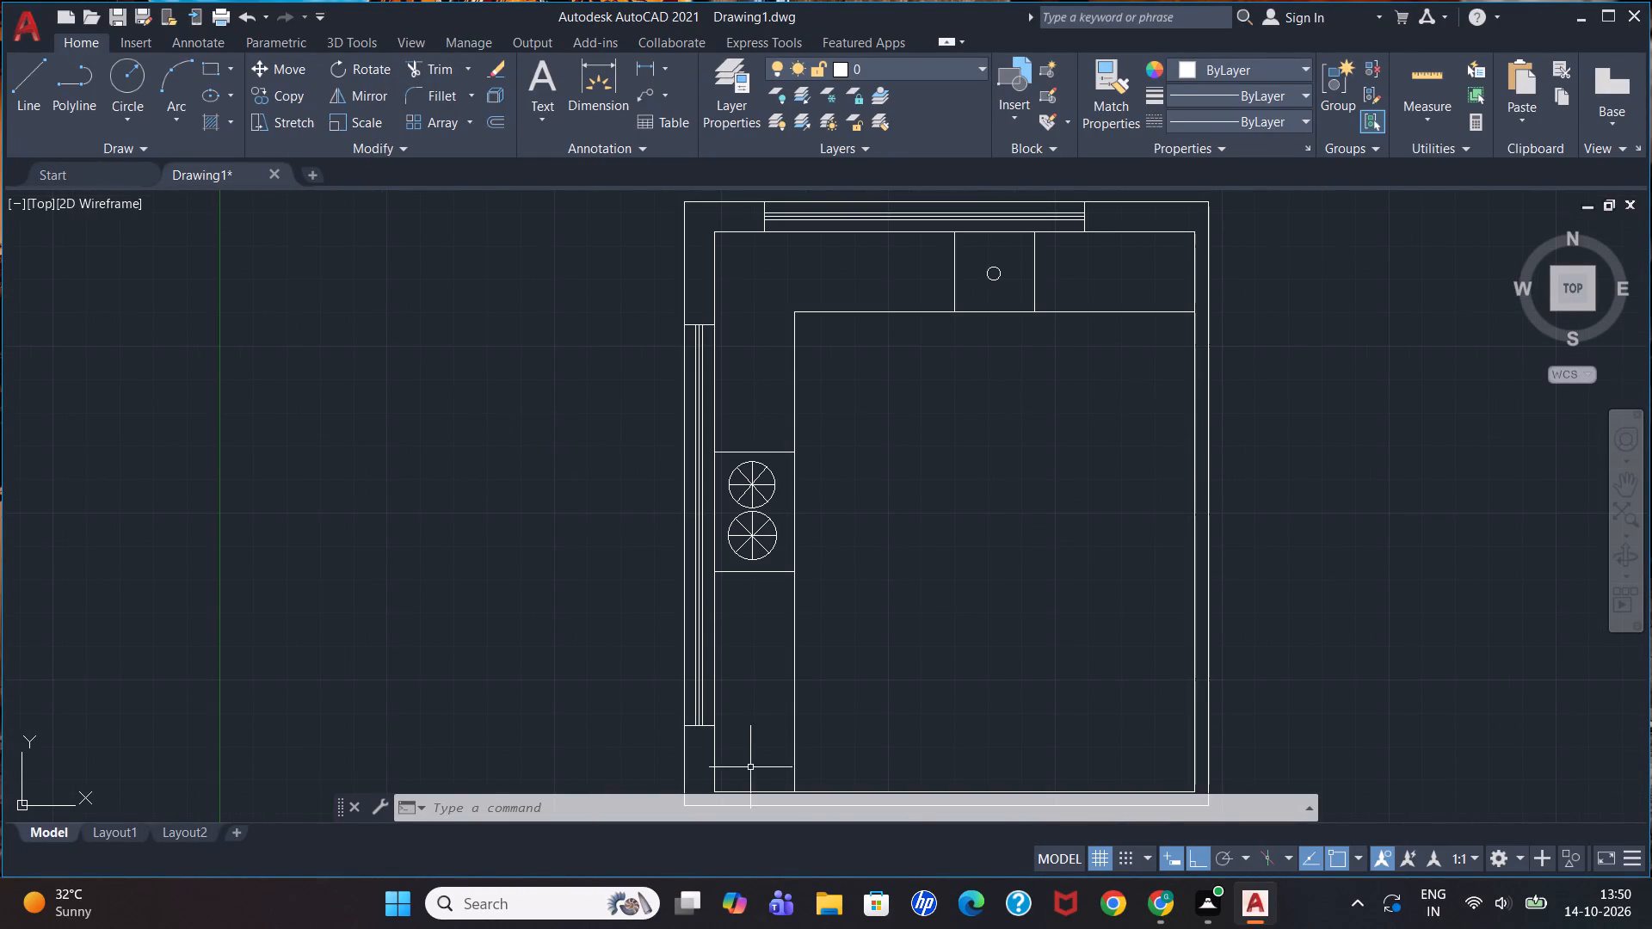
scroll(683, 715, "down", 1)
scroll(688, 756, "up", 1)
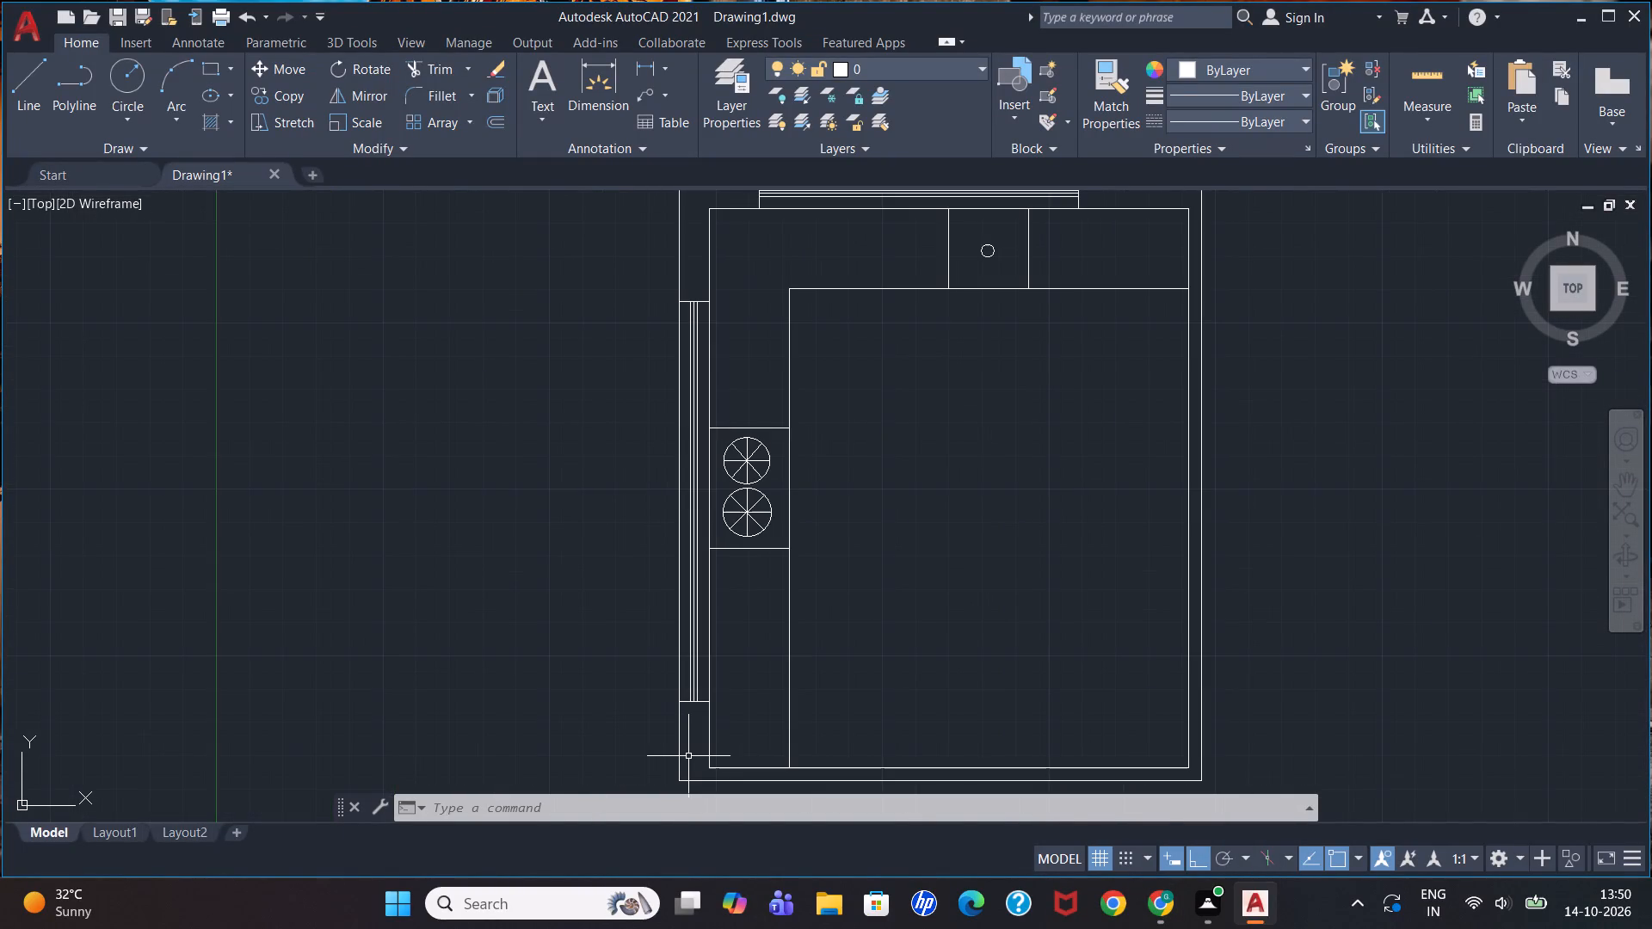
scroll(690, 740, "up", 1)
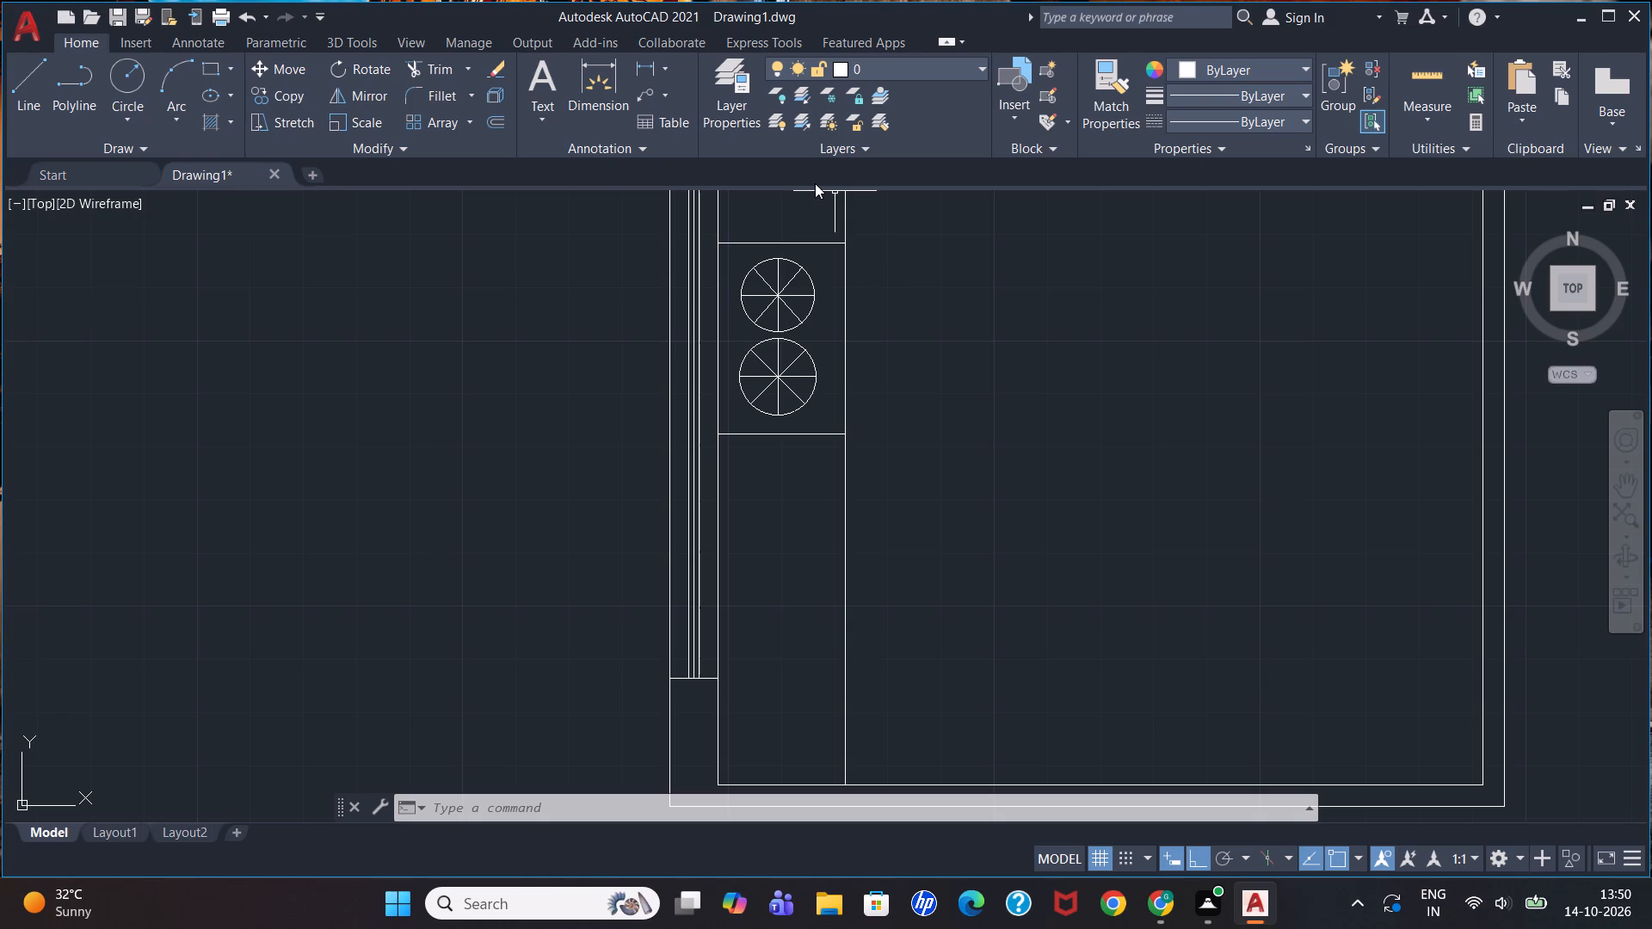
scroll(734, 538, "down", 1)
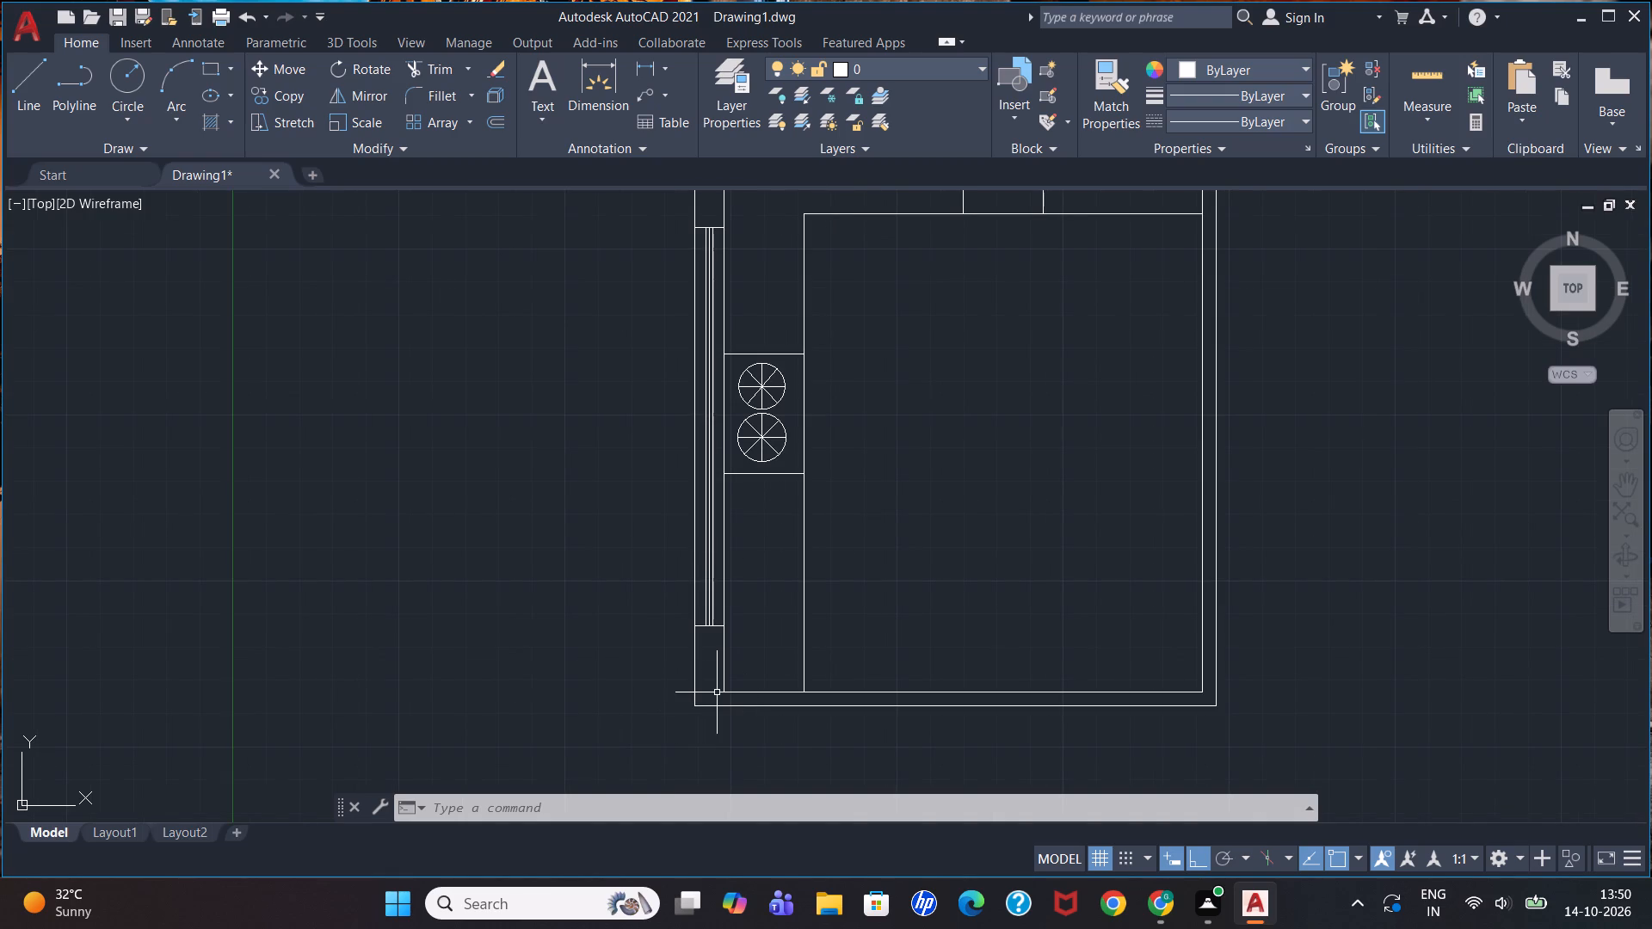
left_click(714, 628)
left_click(706, 600)
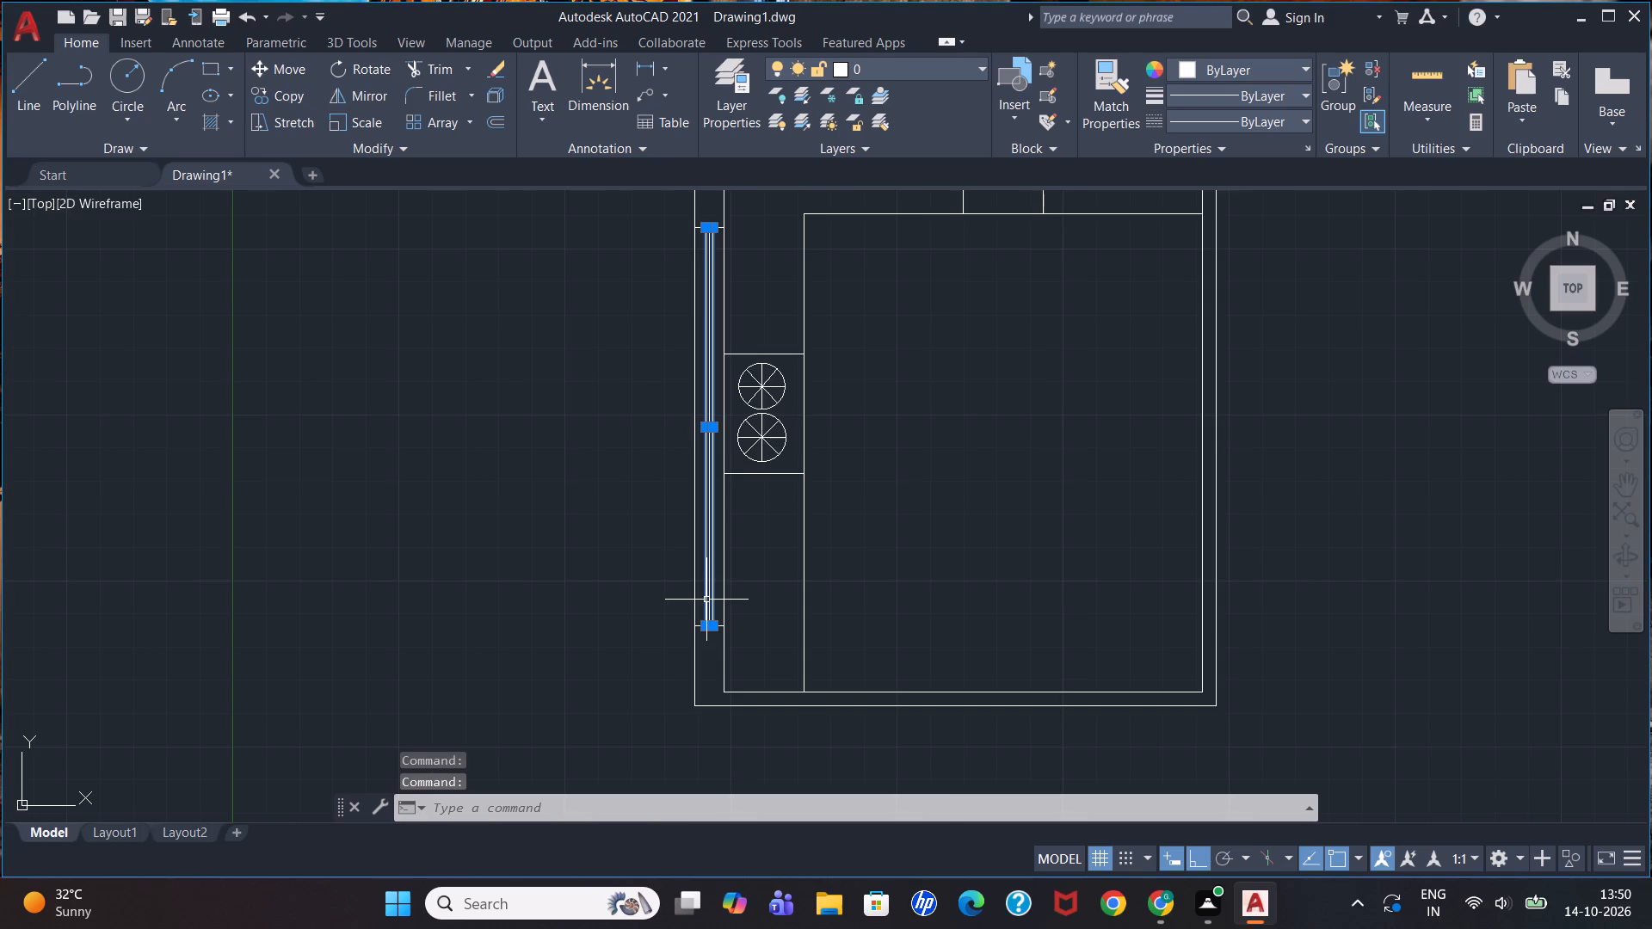
scroll(706, 599, "up", 3)
left_click(706, 599)
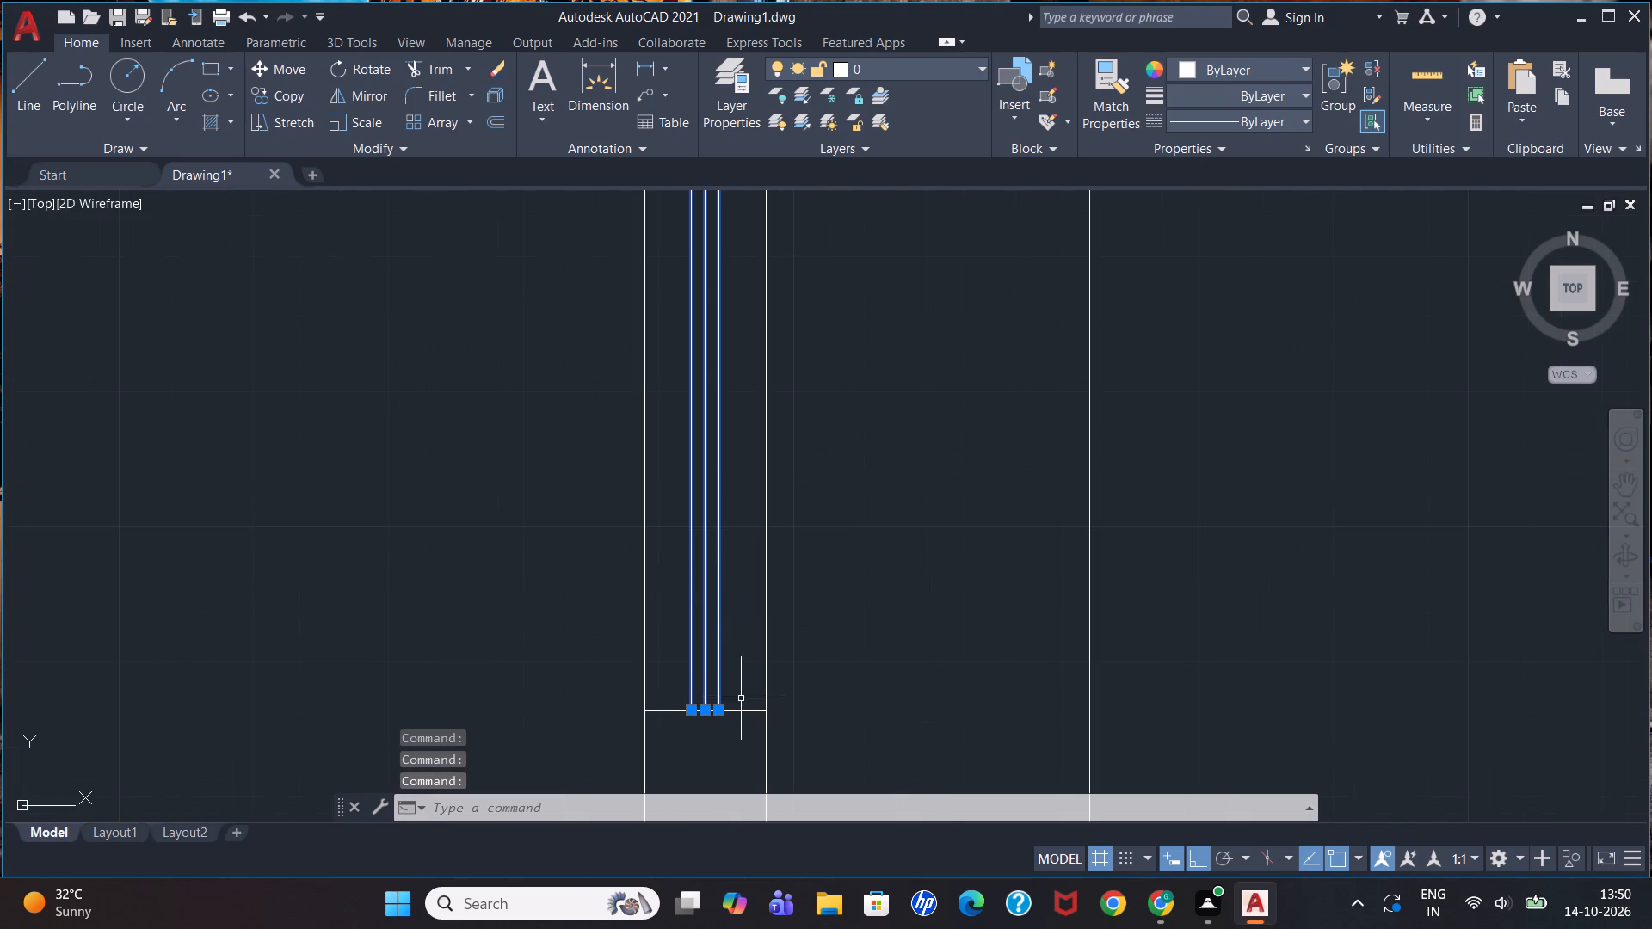
left_click(744, 711)
scroll(736, 544, "down", 5)
scroll(737, 412, "up", 4)
left_click(727, 357)
scroll(1039, 575, "down", 2)
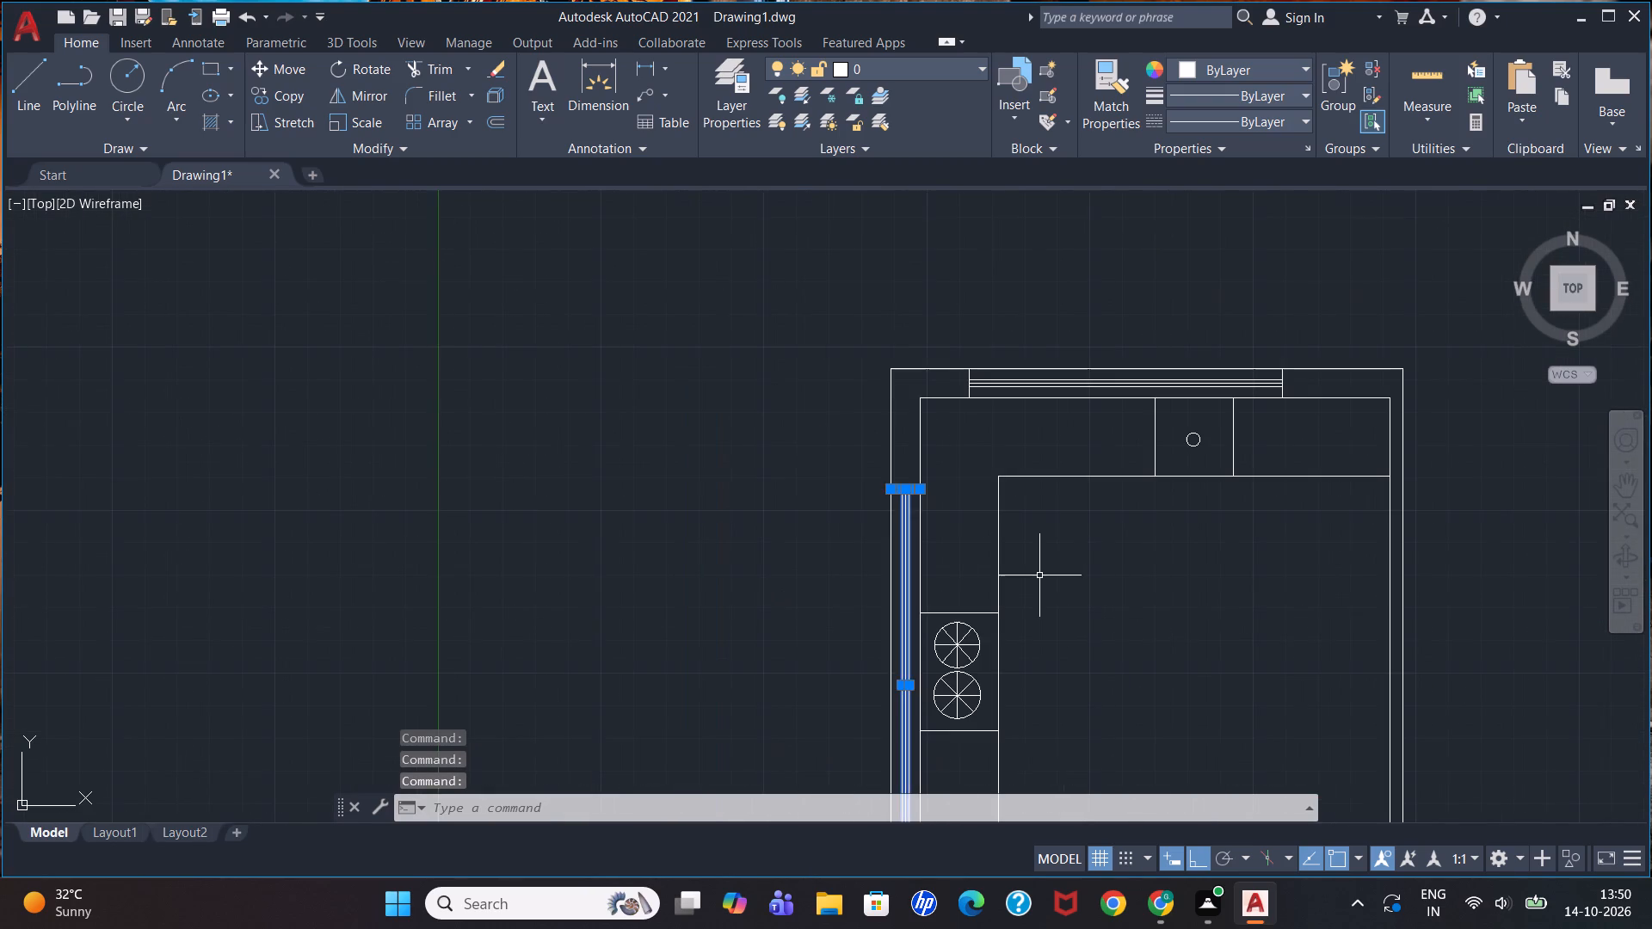
key("Delete")
scroll(962, 401, "down", 1)
scroll(938, 566, "up", 2)
left_click(908, 569)
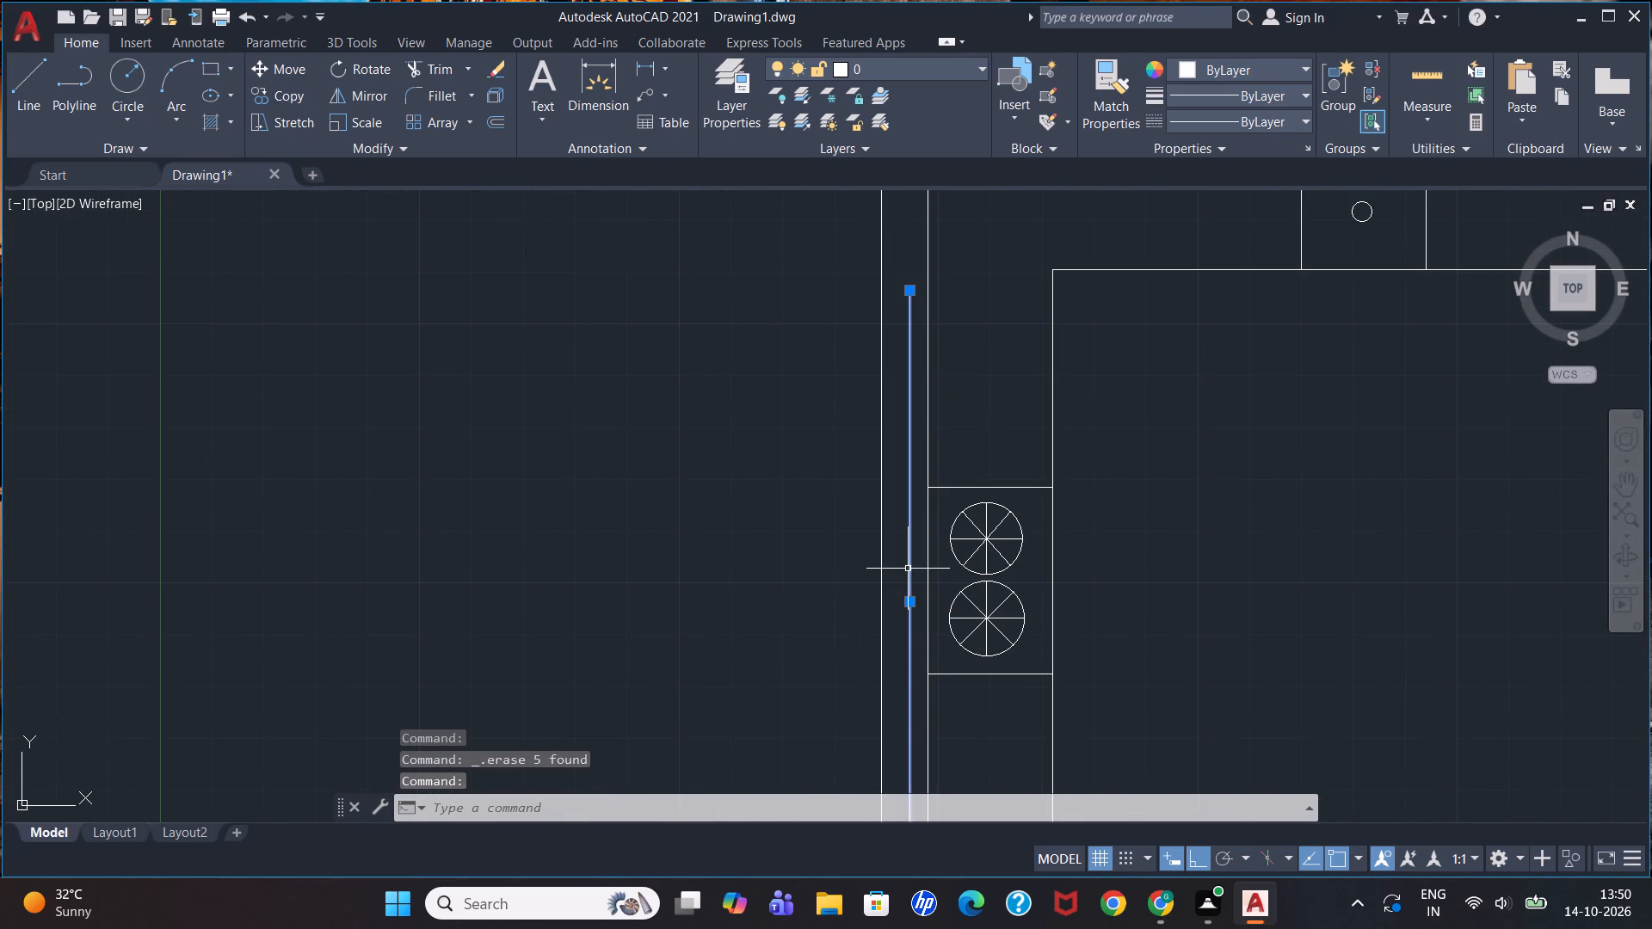
key("Delete")
Draw a line 2' up from the room's inner bottom-left corner, continuing horizontally across the left wall to its outer face.
scroll(946, 517, "down", 3)
scroll(966, 674, "up", 2)
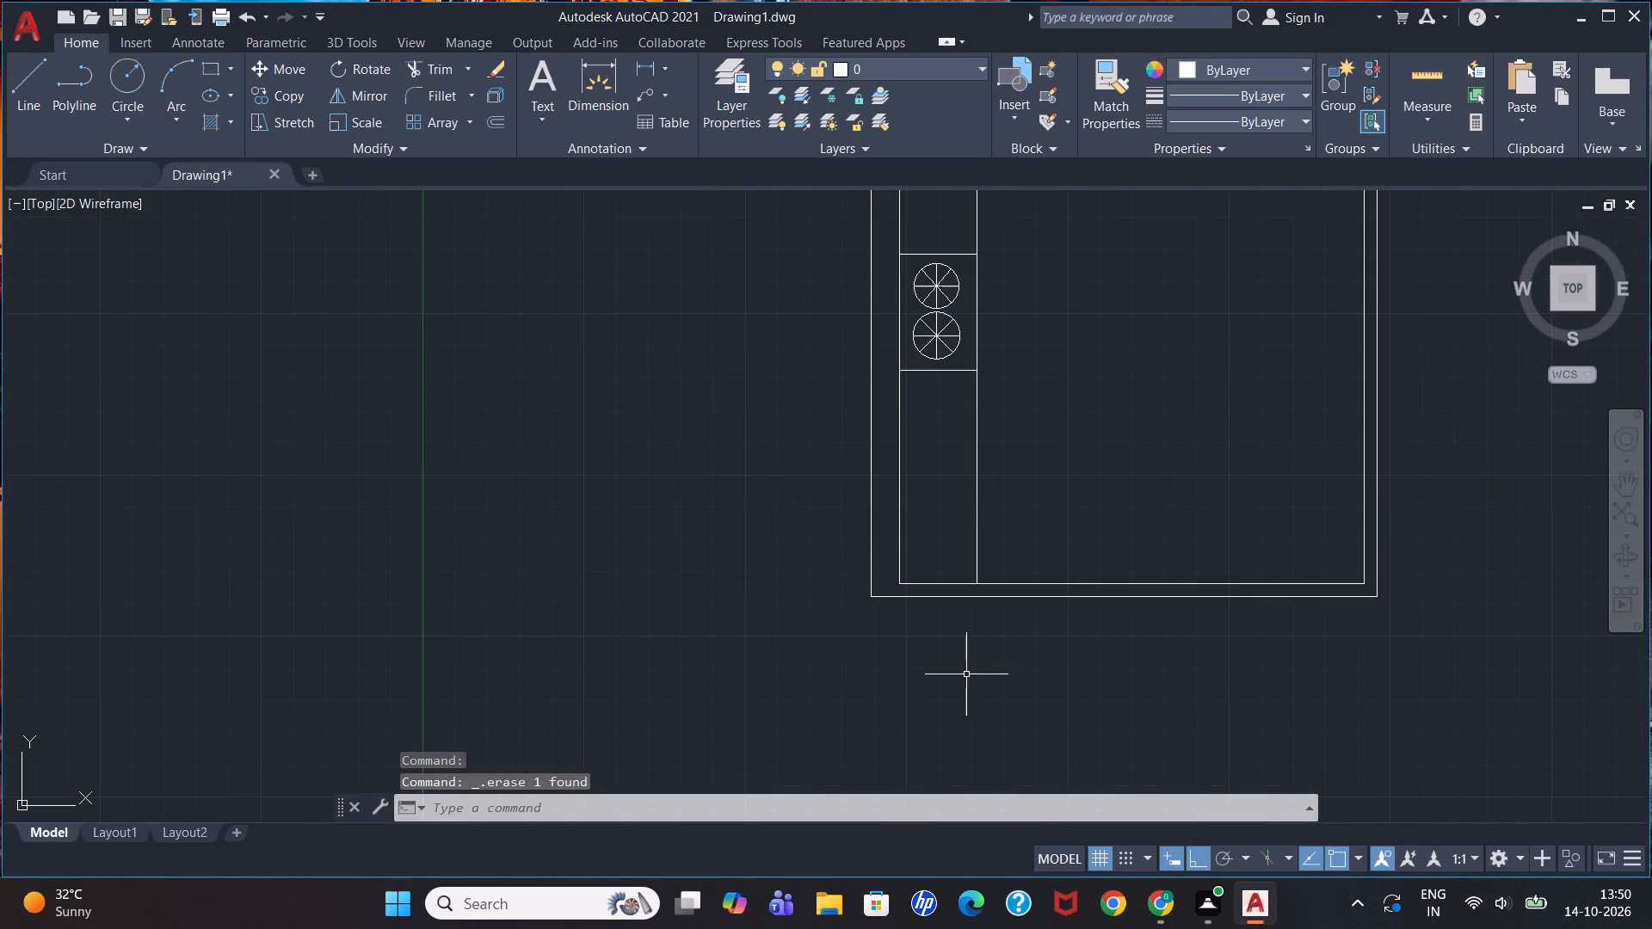
key("l")
key("Return")
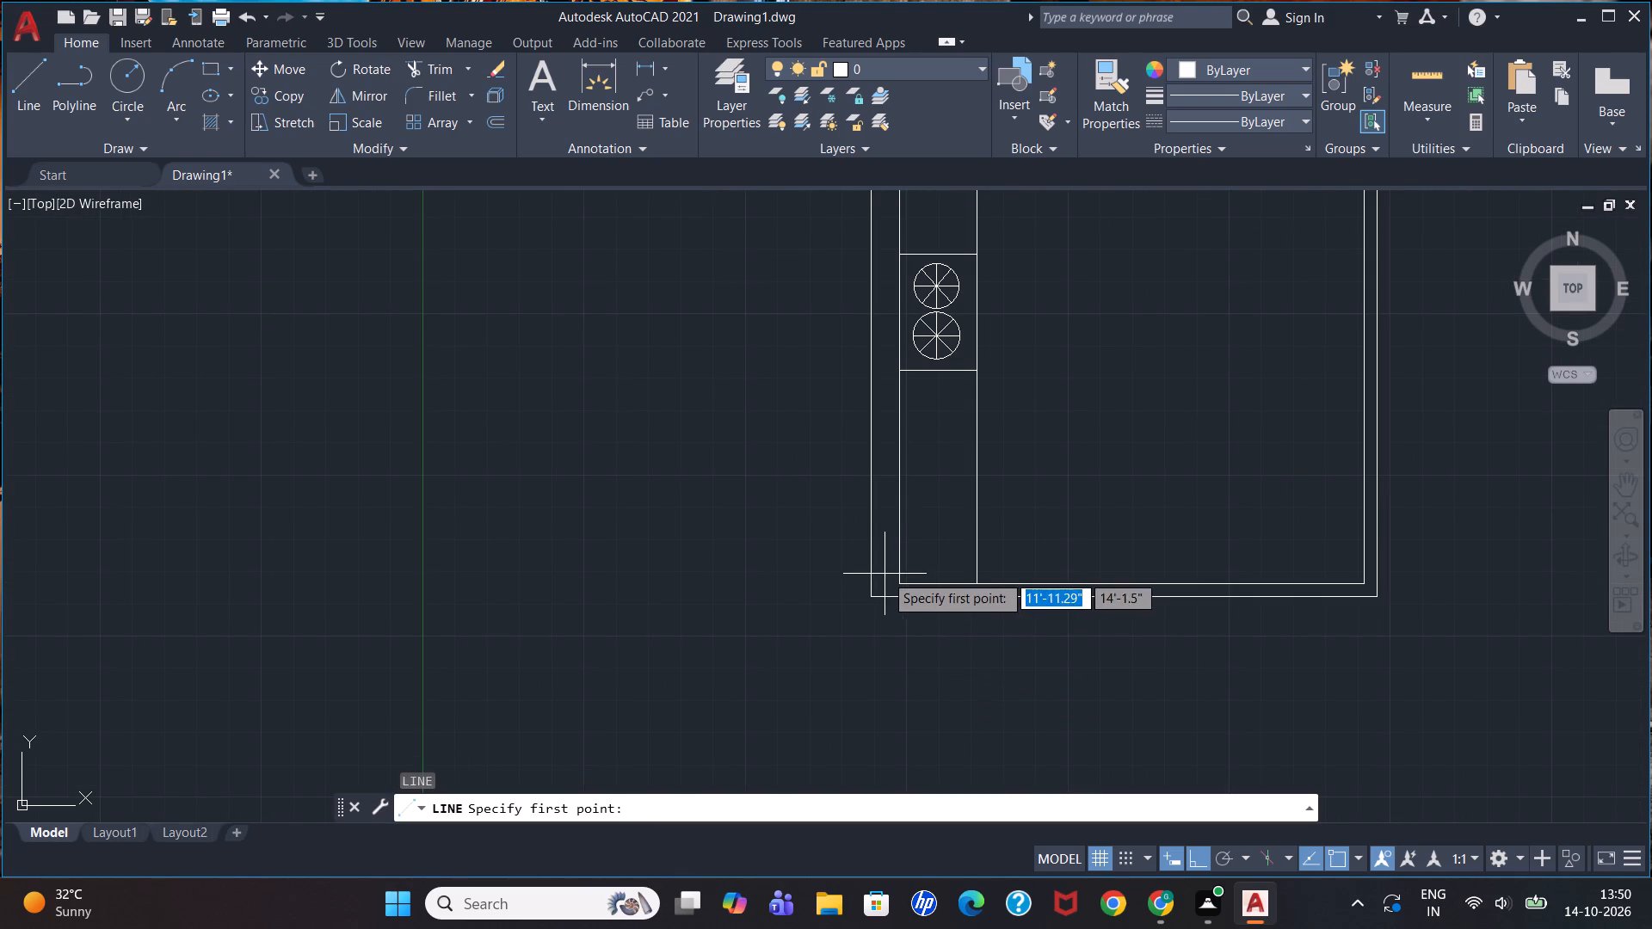
left_click(899, 584)
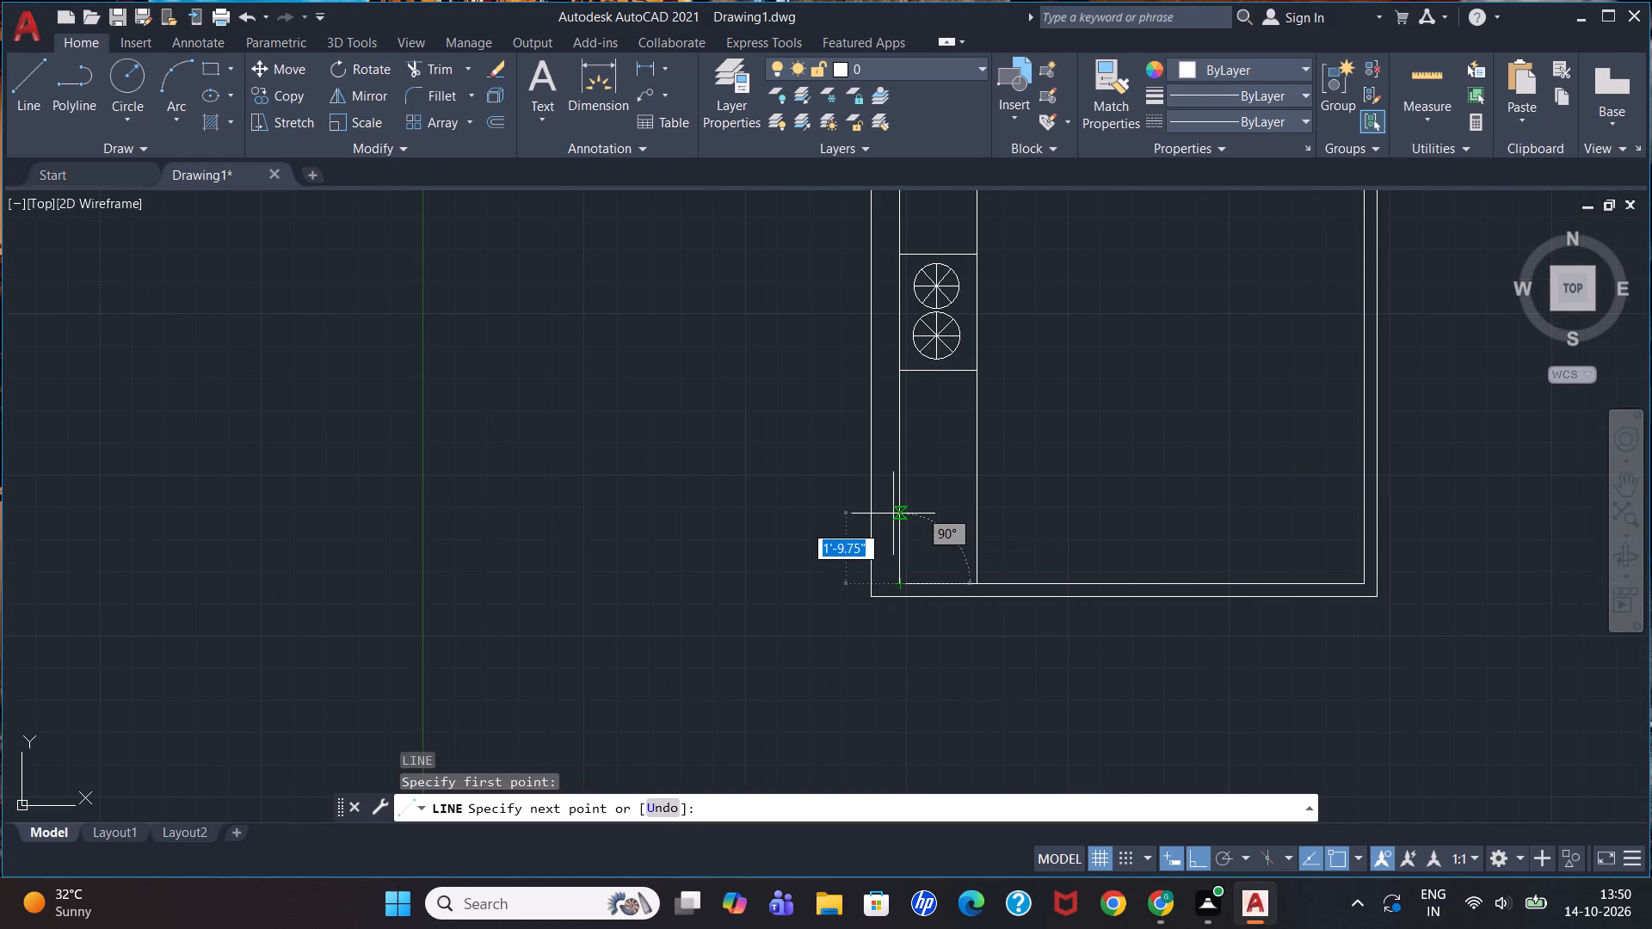
key("2")
key("apostrophe")
key("Return")
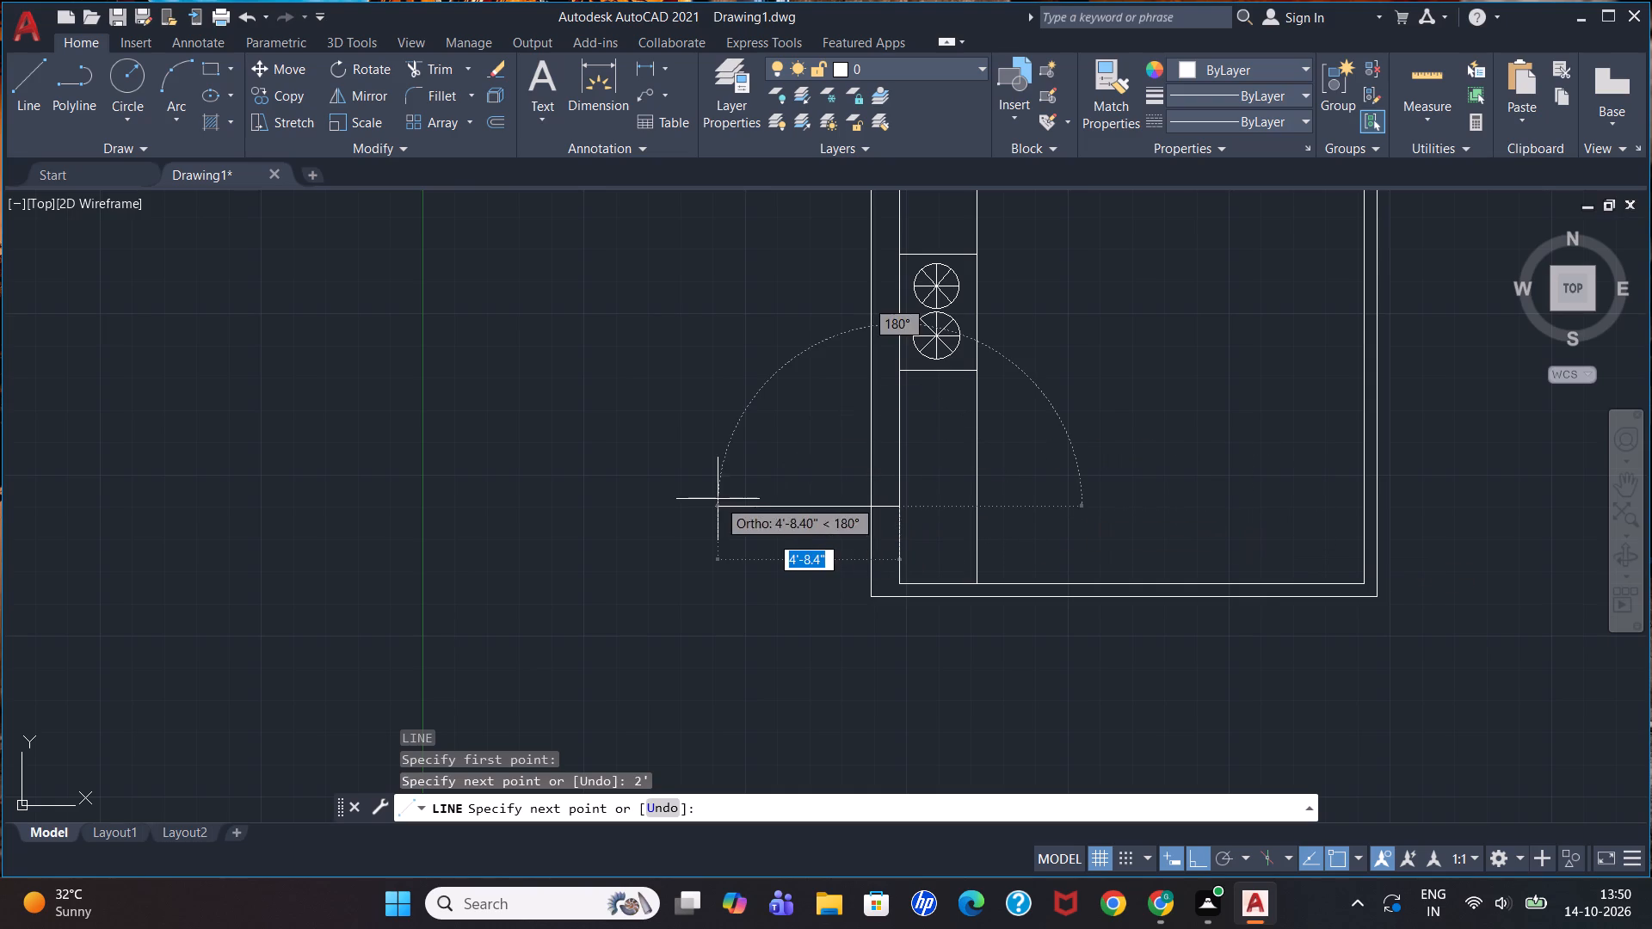
left_click(871, 503)
key("Escape")
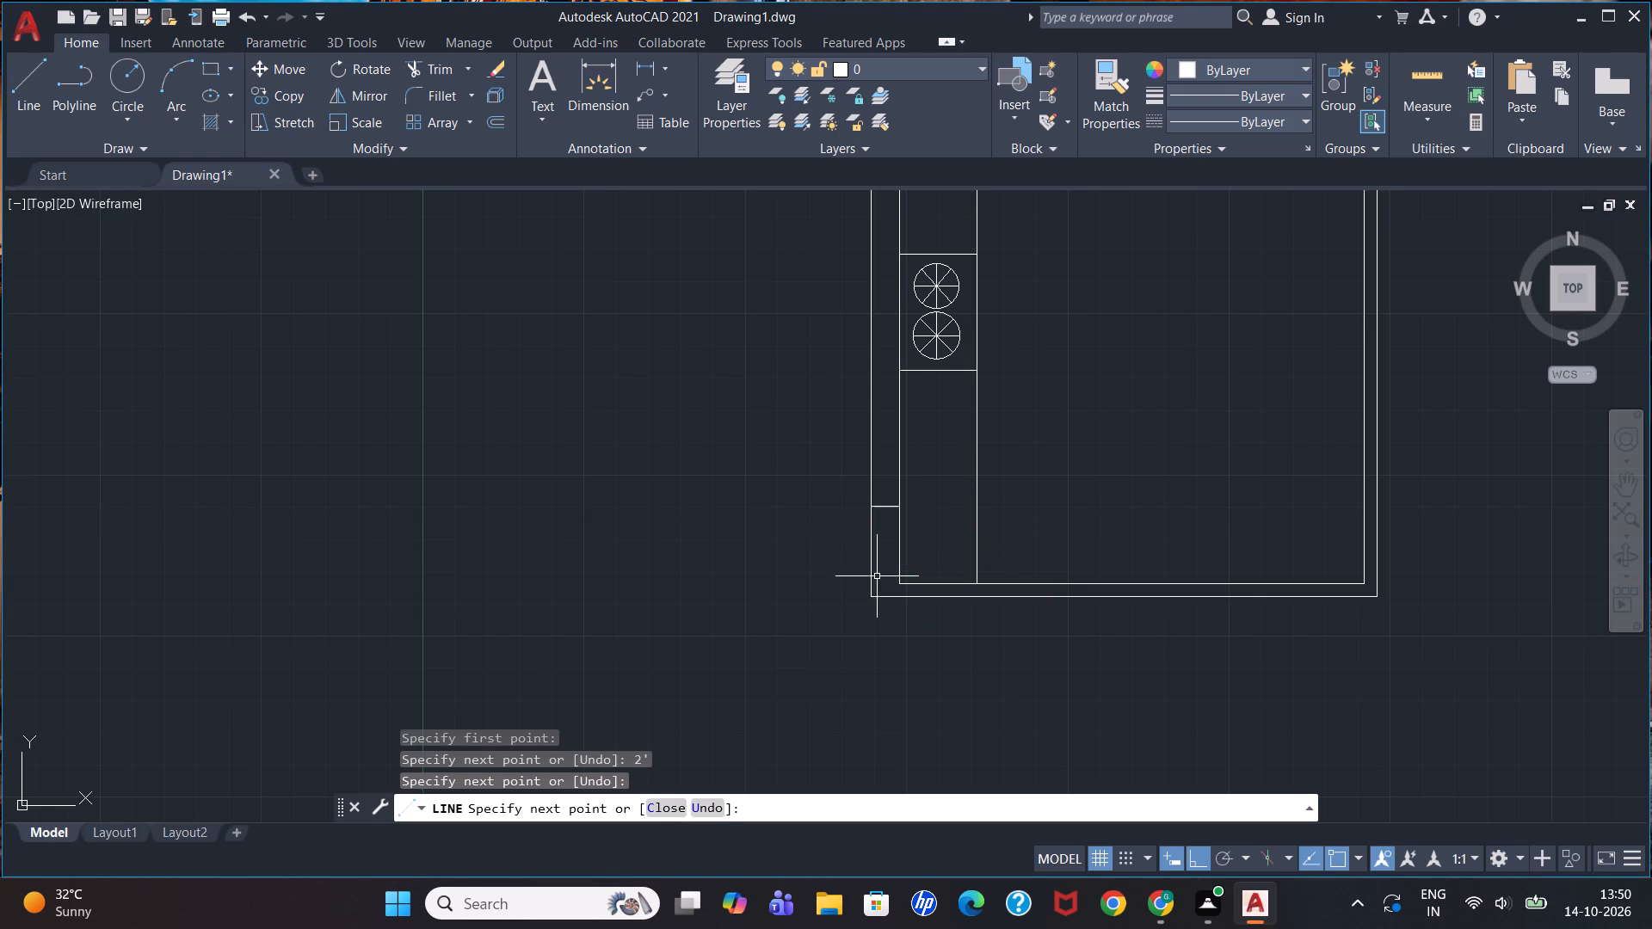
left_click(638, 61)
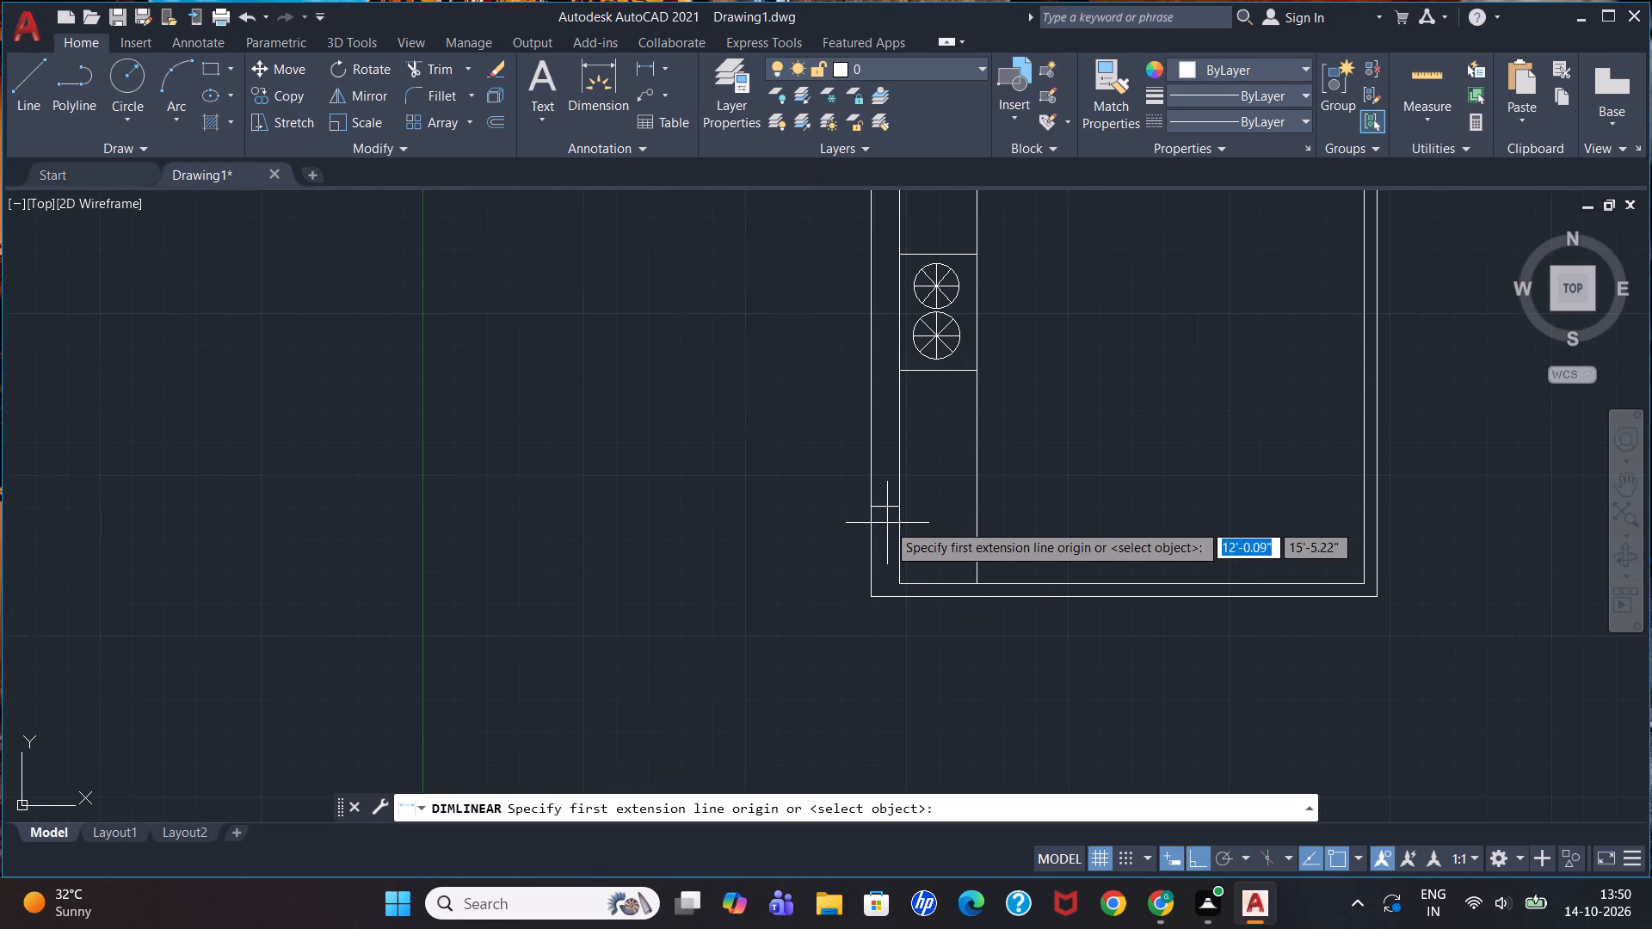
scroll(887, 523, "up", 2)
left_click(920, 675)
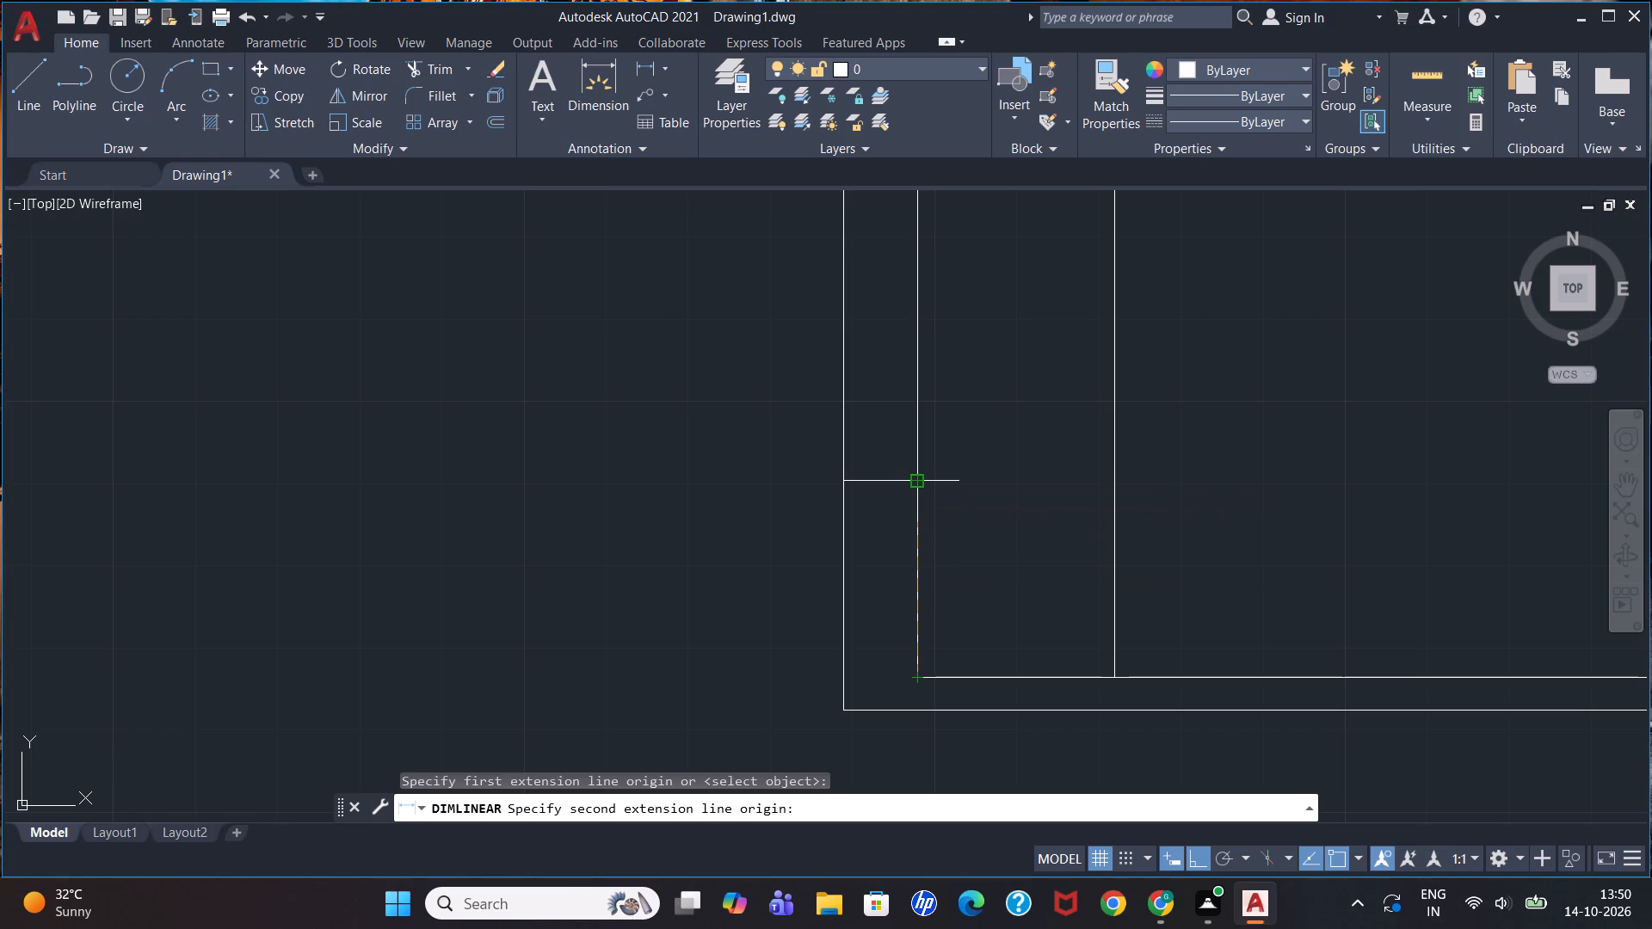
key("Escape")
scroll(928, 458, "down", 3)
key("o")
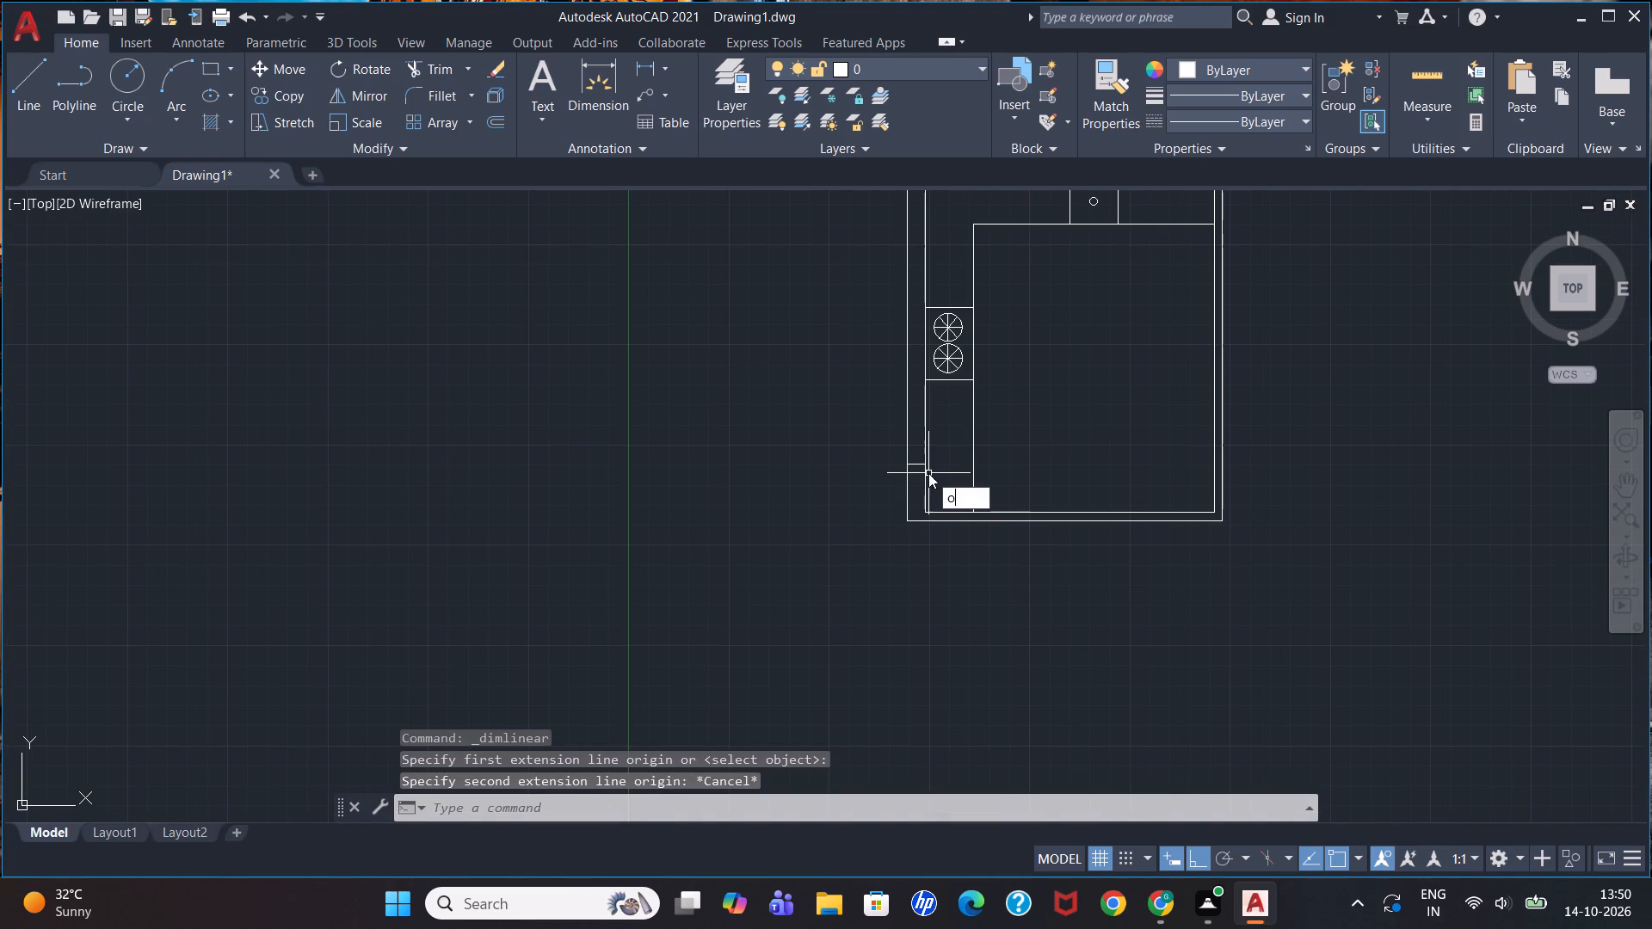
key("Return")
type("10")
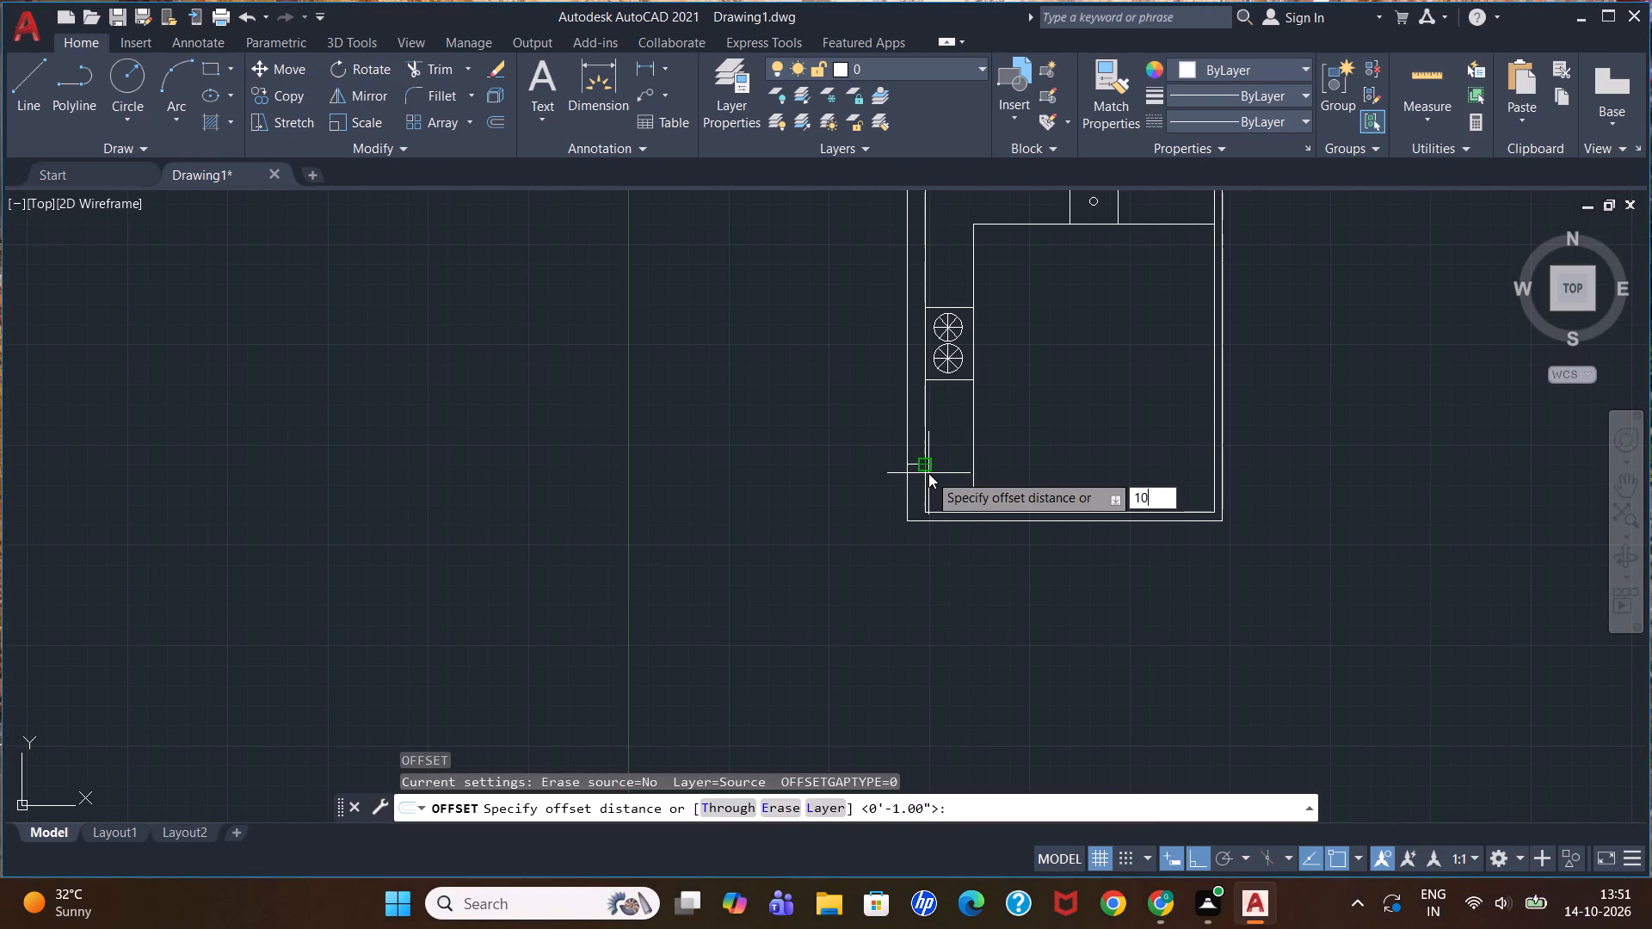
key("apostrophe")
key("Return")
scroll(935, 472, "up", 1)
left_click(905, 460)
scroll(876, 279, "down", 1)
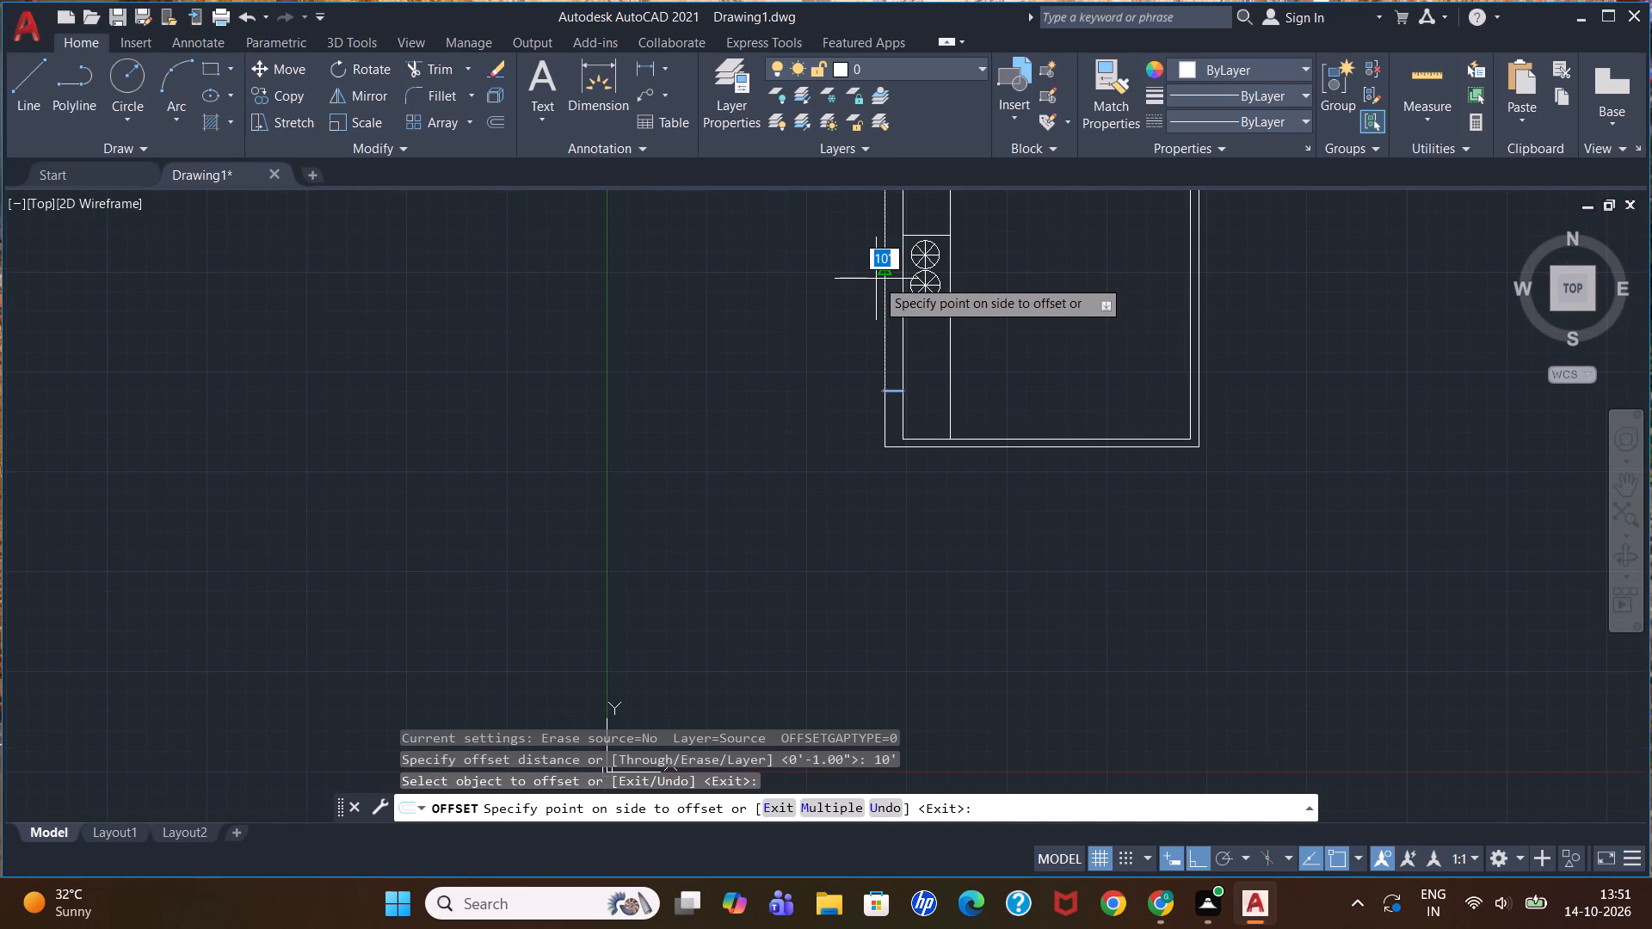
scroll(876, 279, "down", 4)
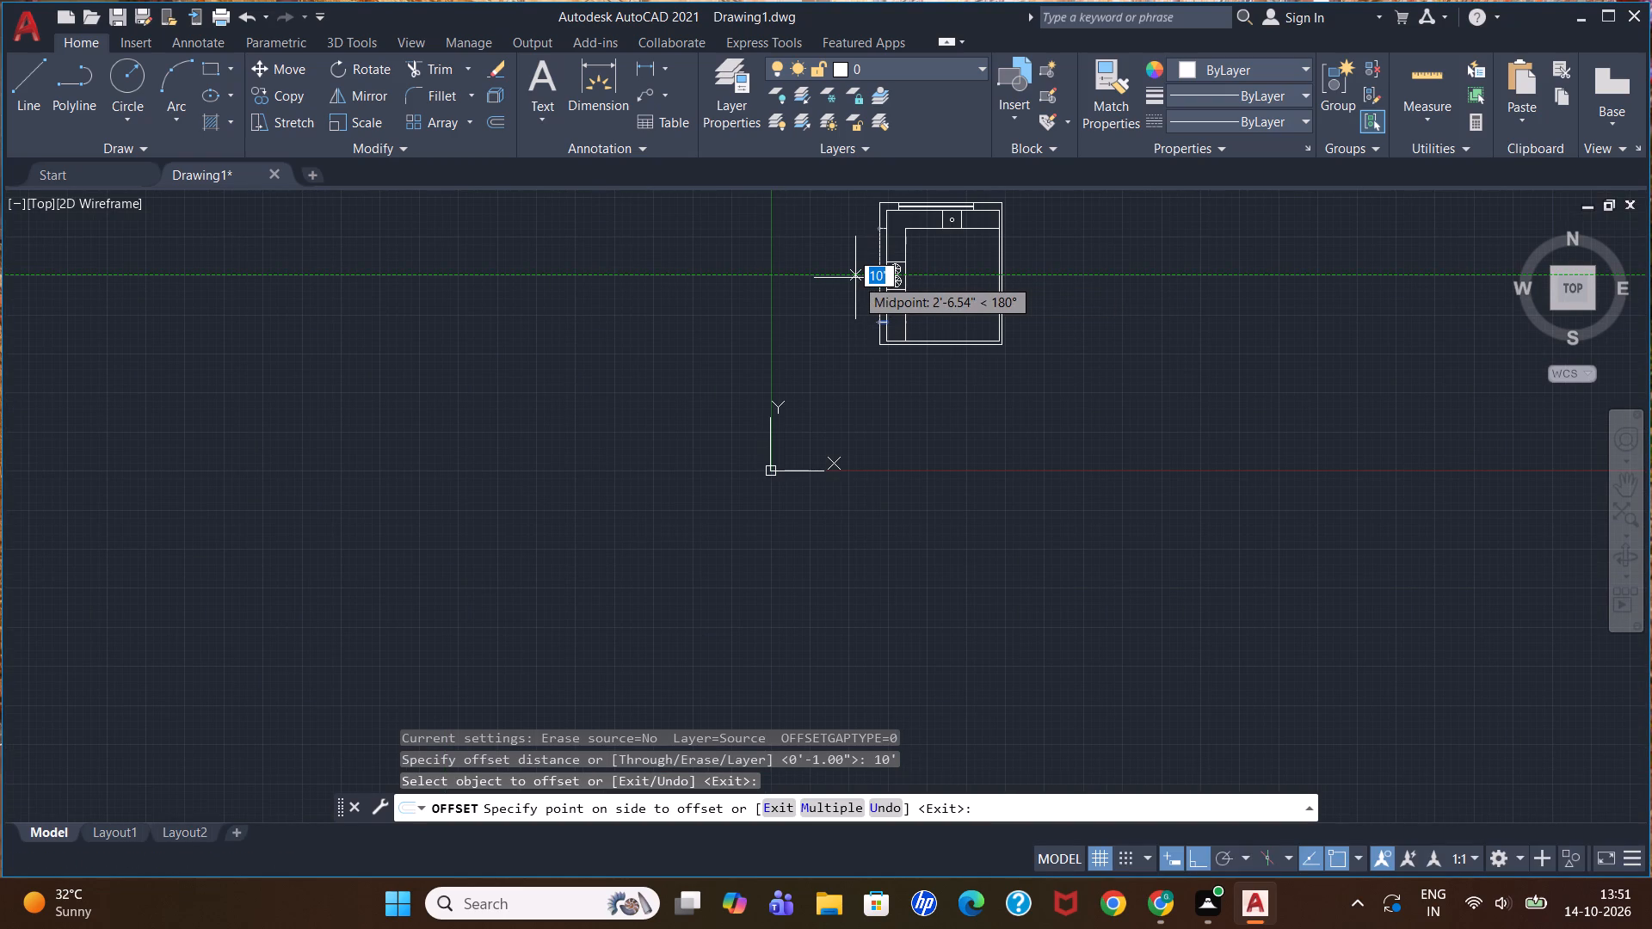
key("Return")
Offset the left wall's lower opening mark 10' upward.
scroll(855, 278, "down", 2)
scroll(895, 270, "up", 5)
scroll(757, 280, "down", 3)
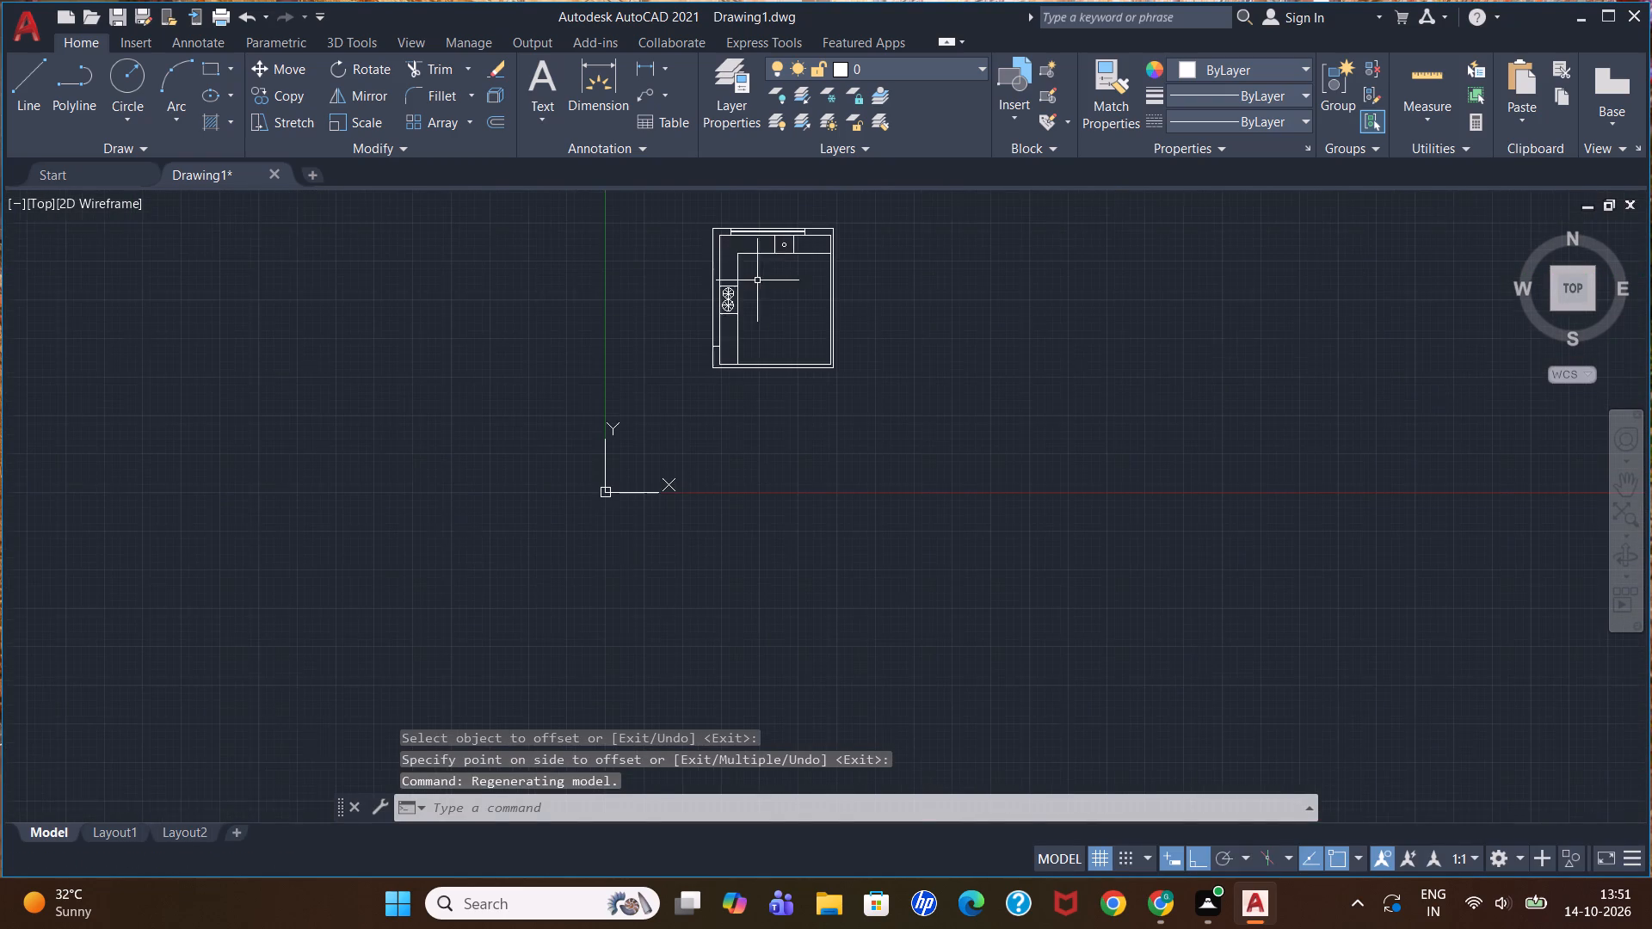
scroll(737, 221, "up", 2)
scroll(705, 464, "up", 1)
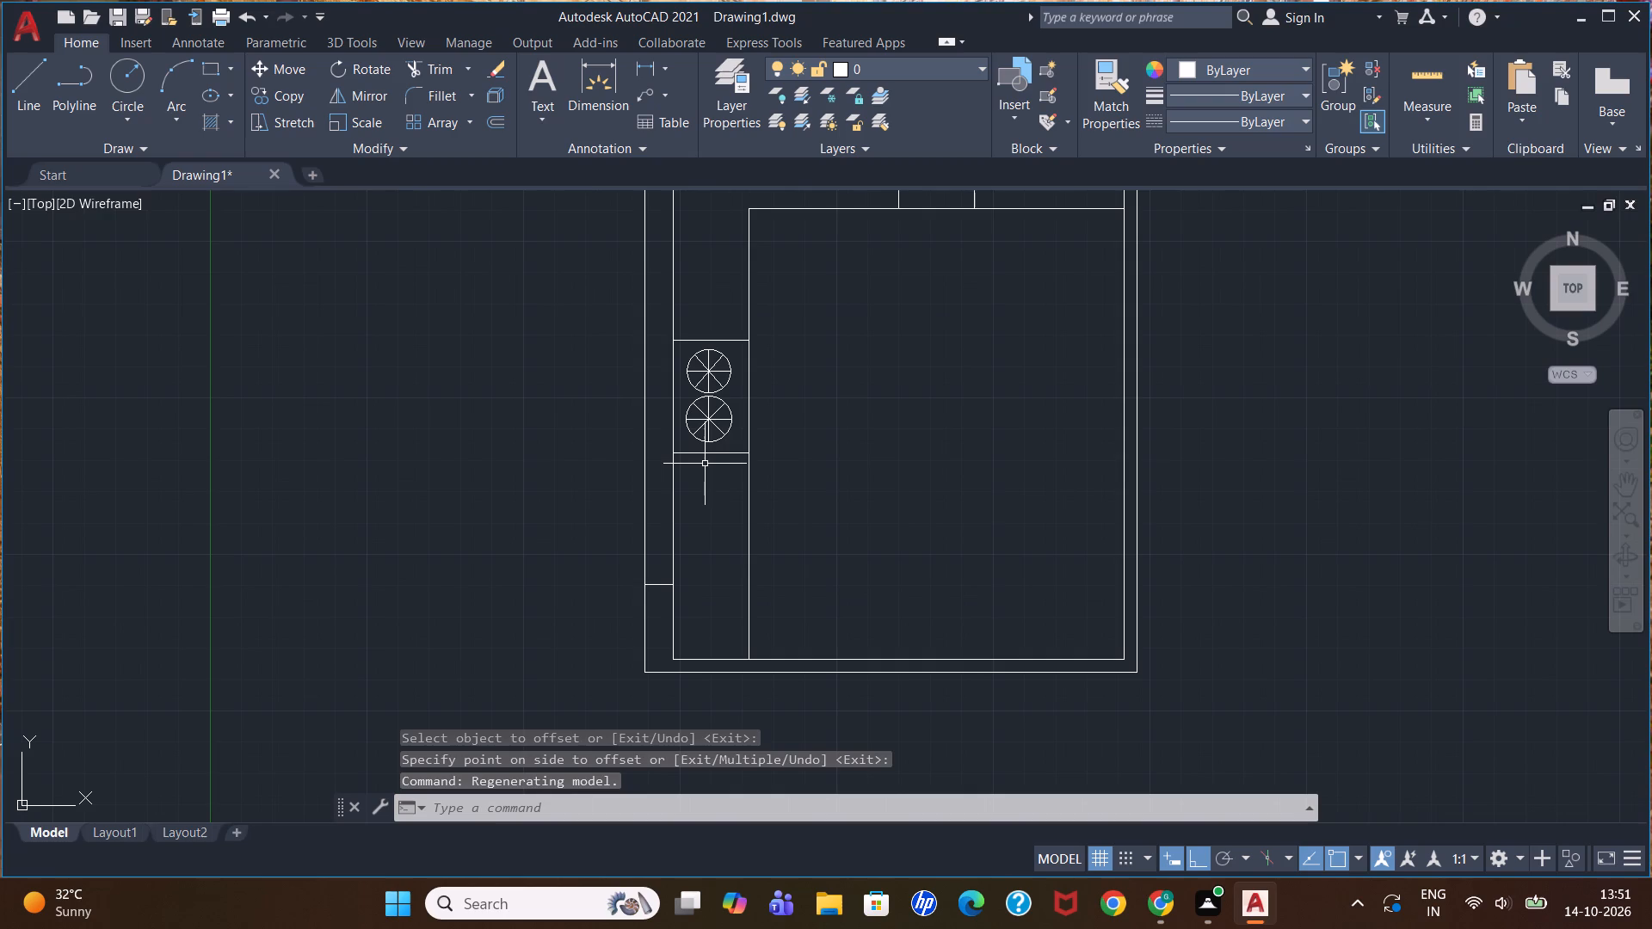
scroll(705, 464, "down", 1)
key("o")
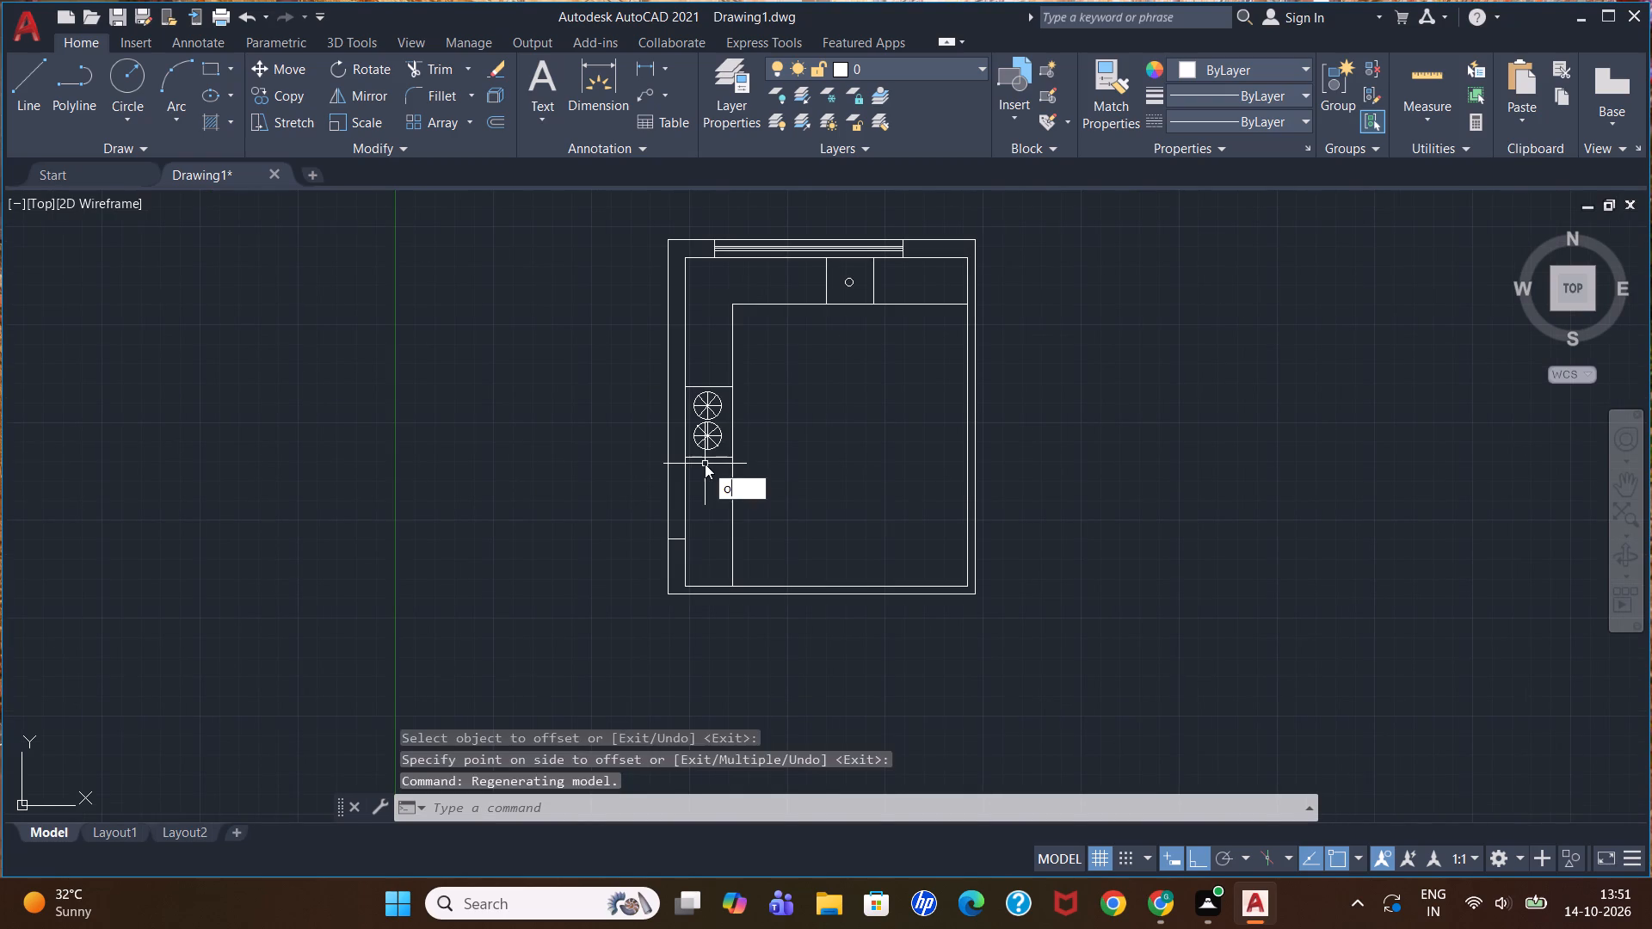
key("Return")
type("10'")
key("Return")
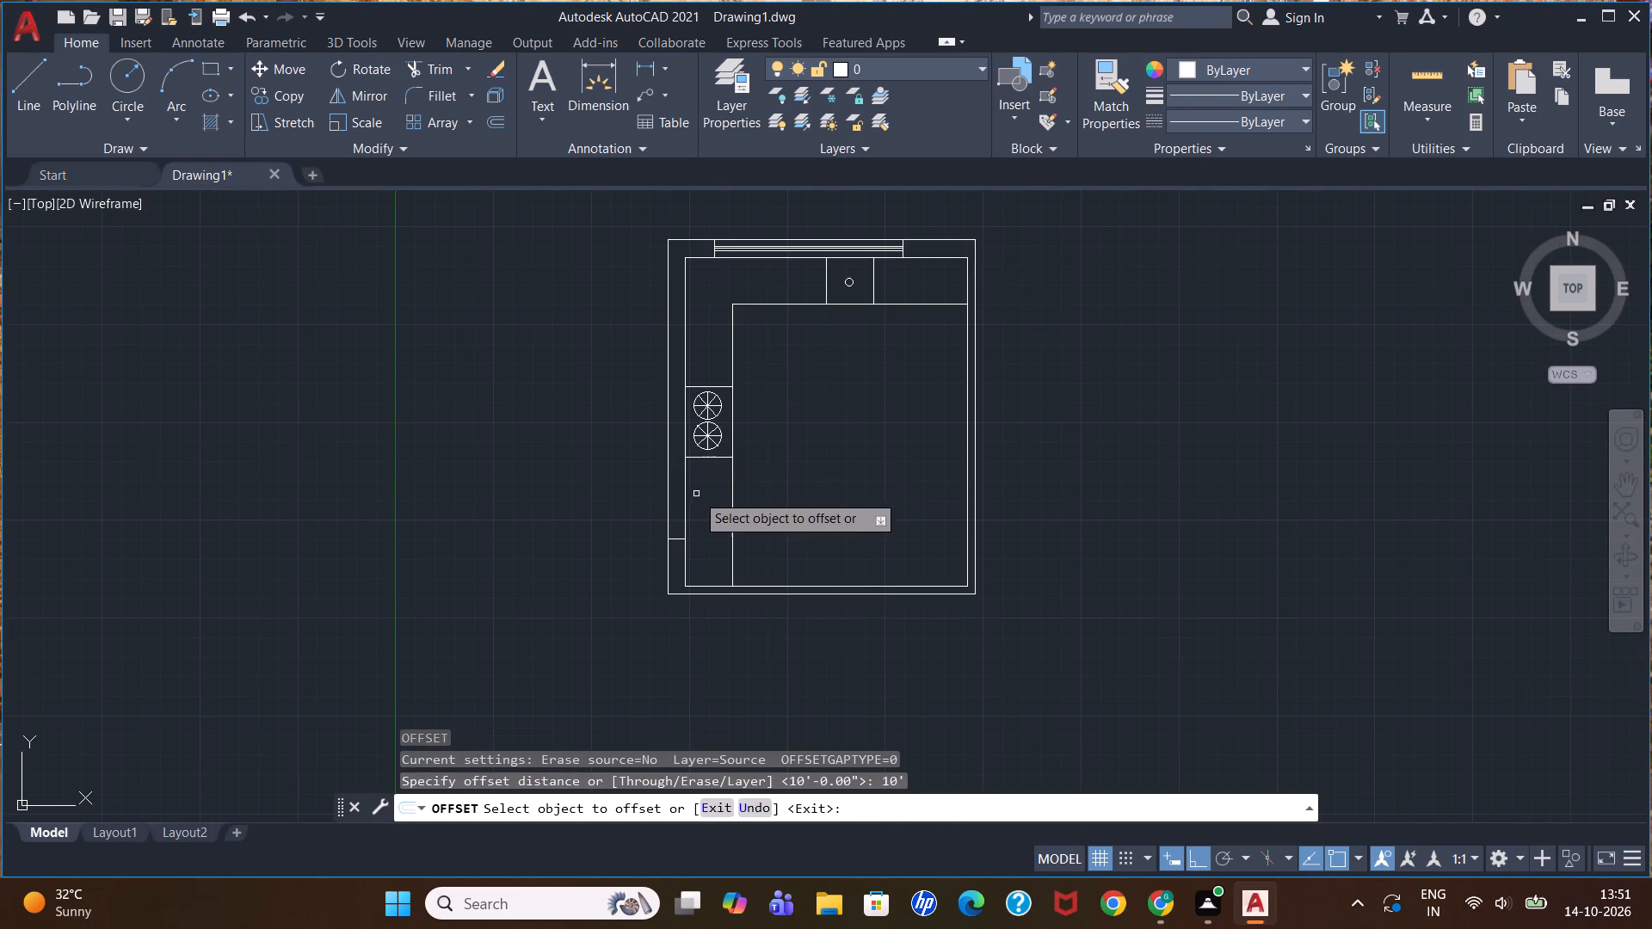
left_click(673, 537)
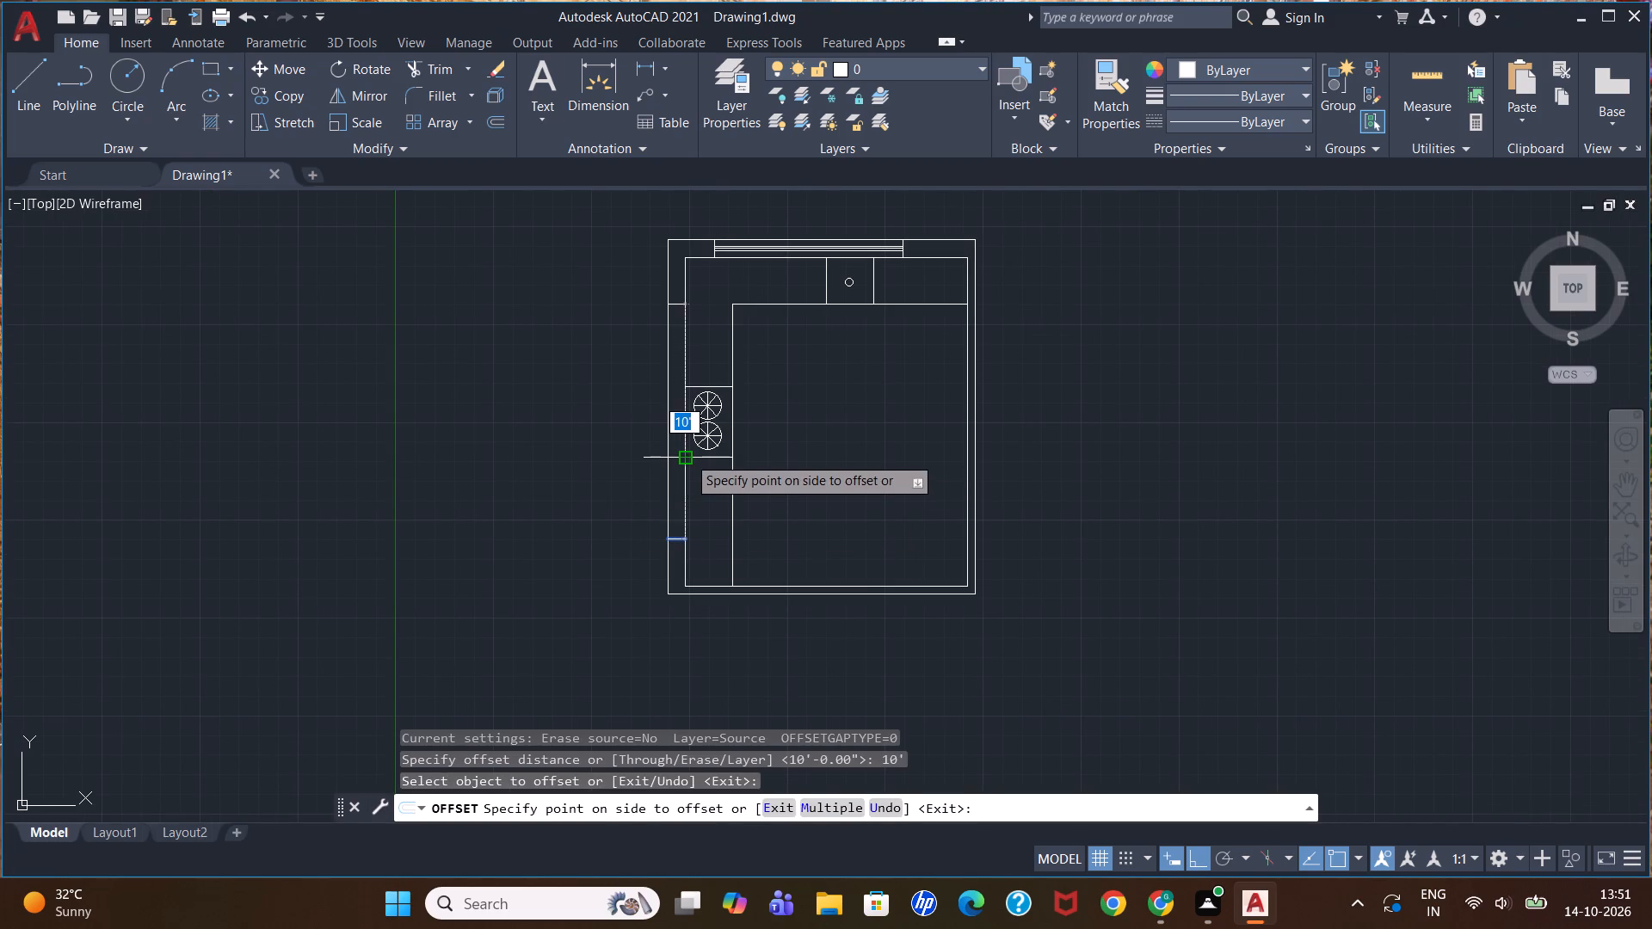
left_click(687, 456)
key("Escape")
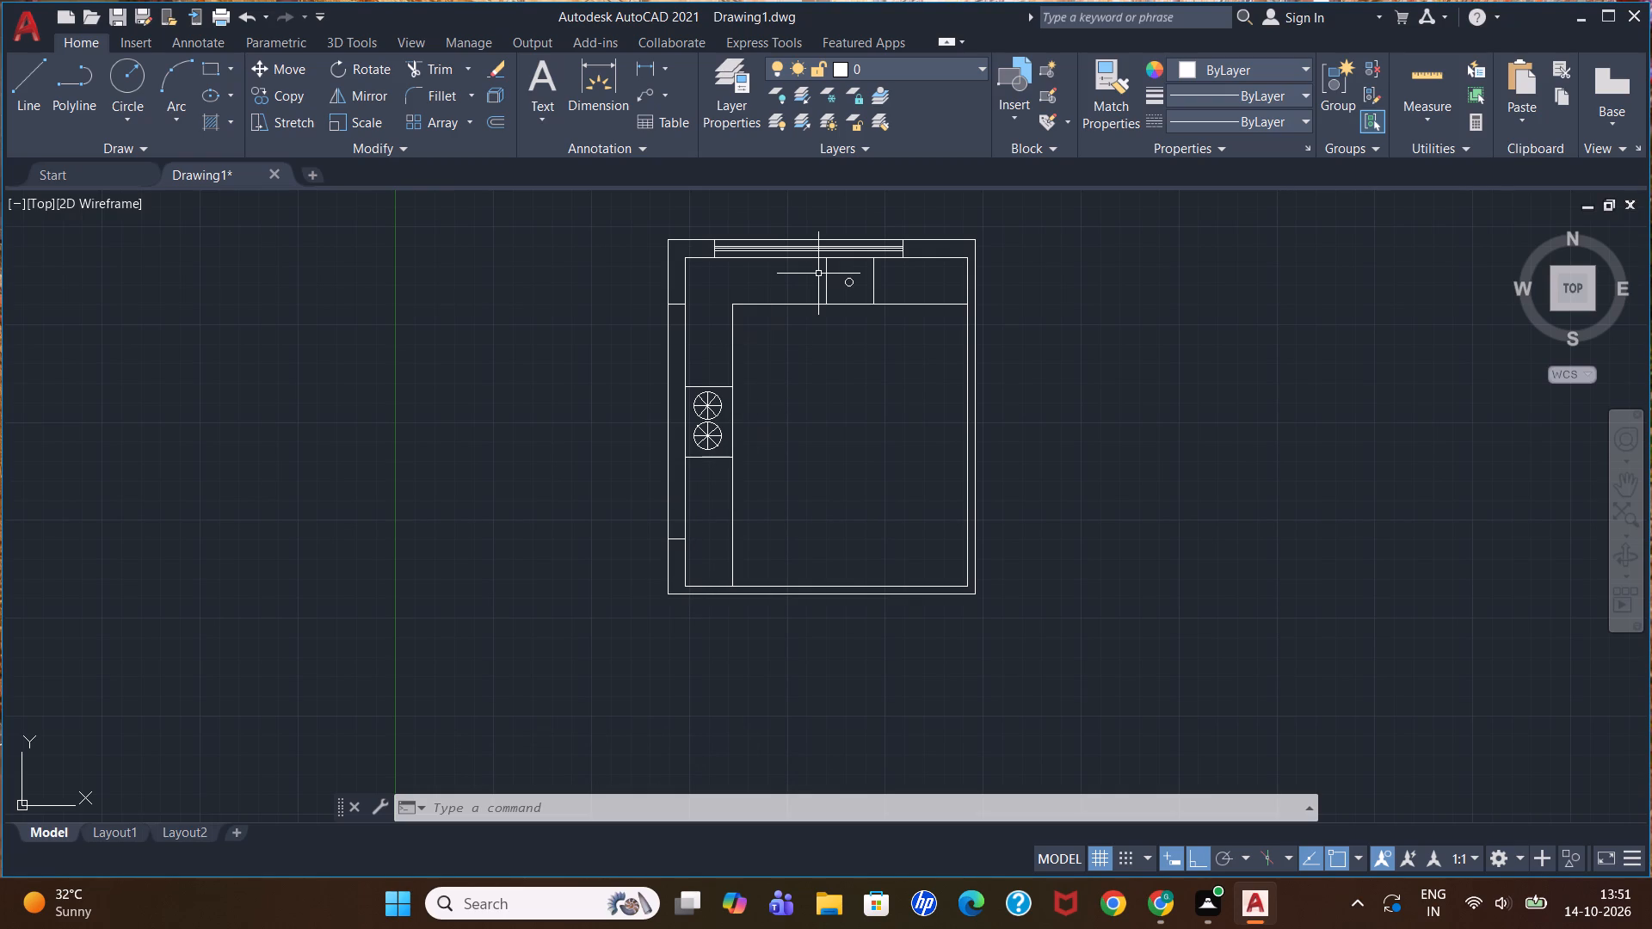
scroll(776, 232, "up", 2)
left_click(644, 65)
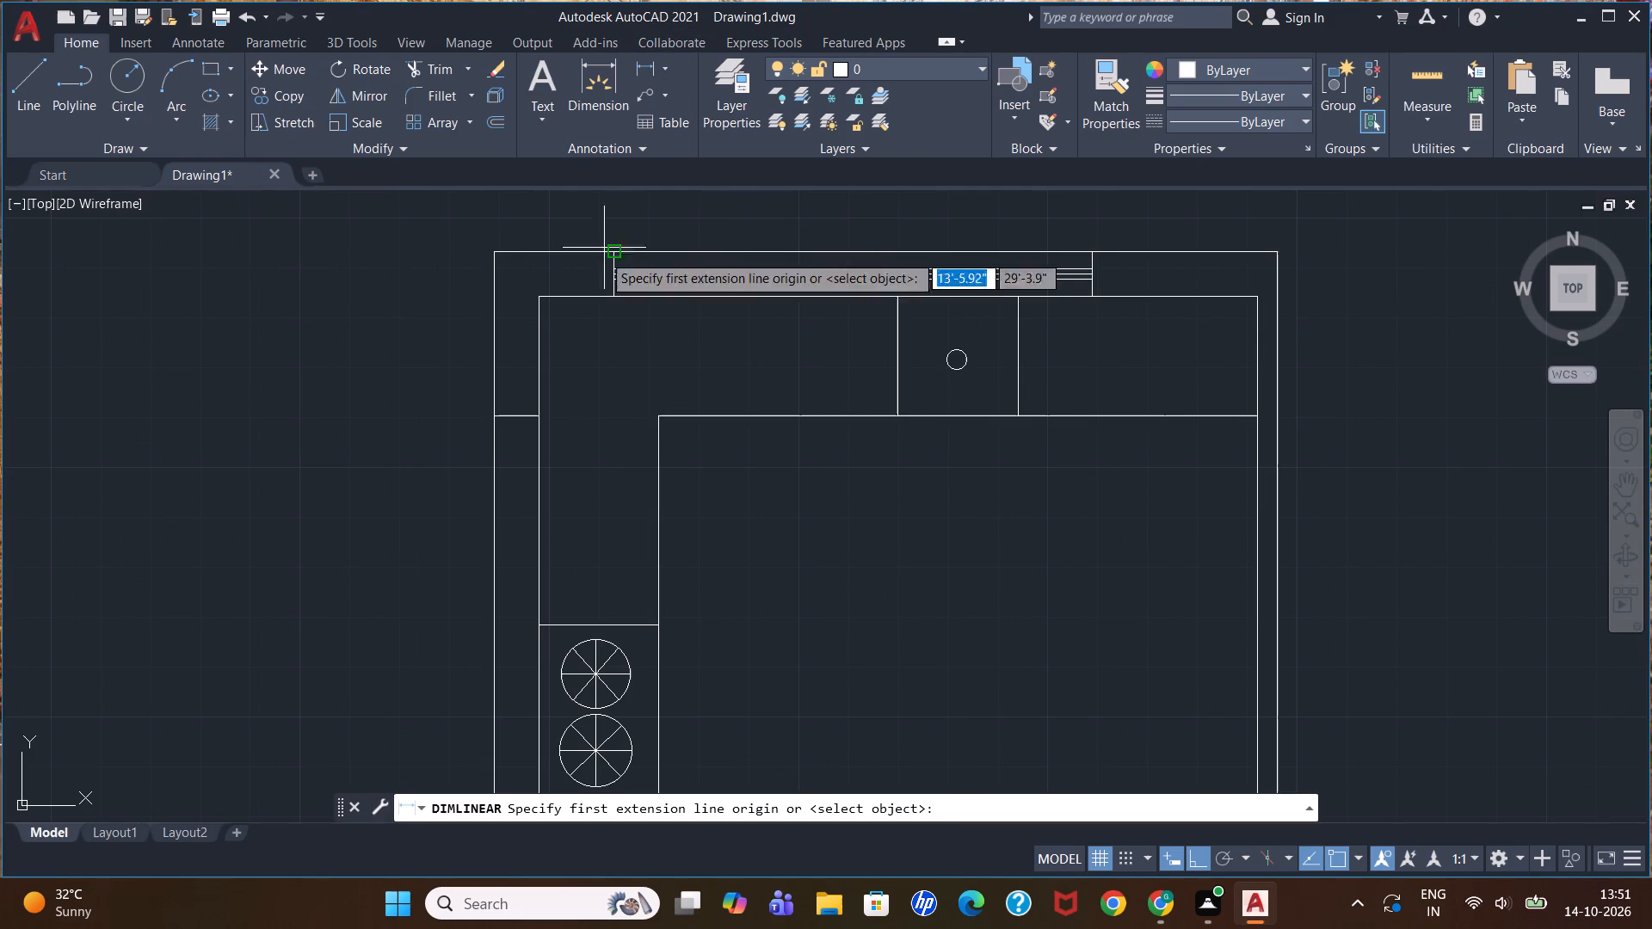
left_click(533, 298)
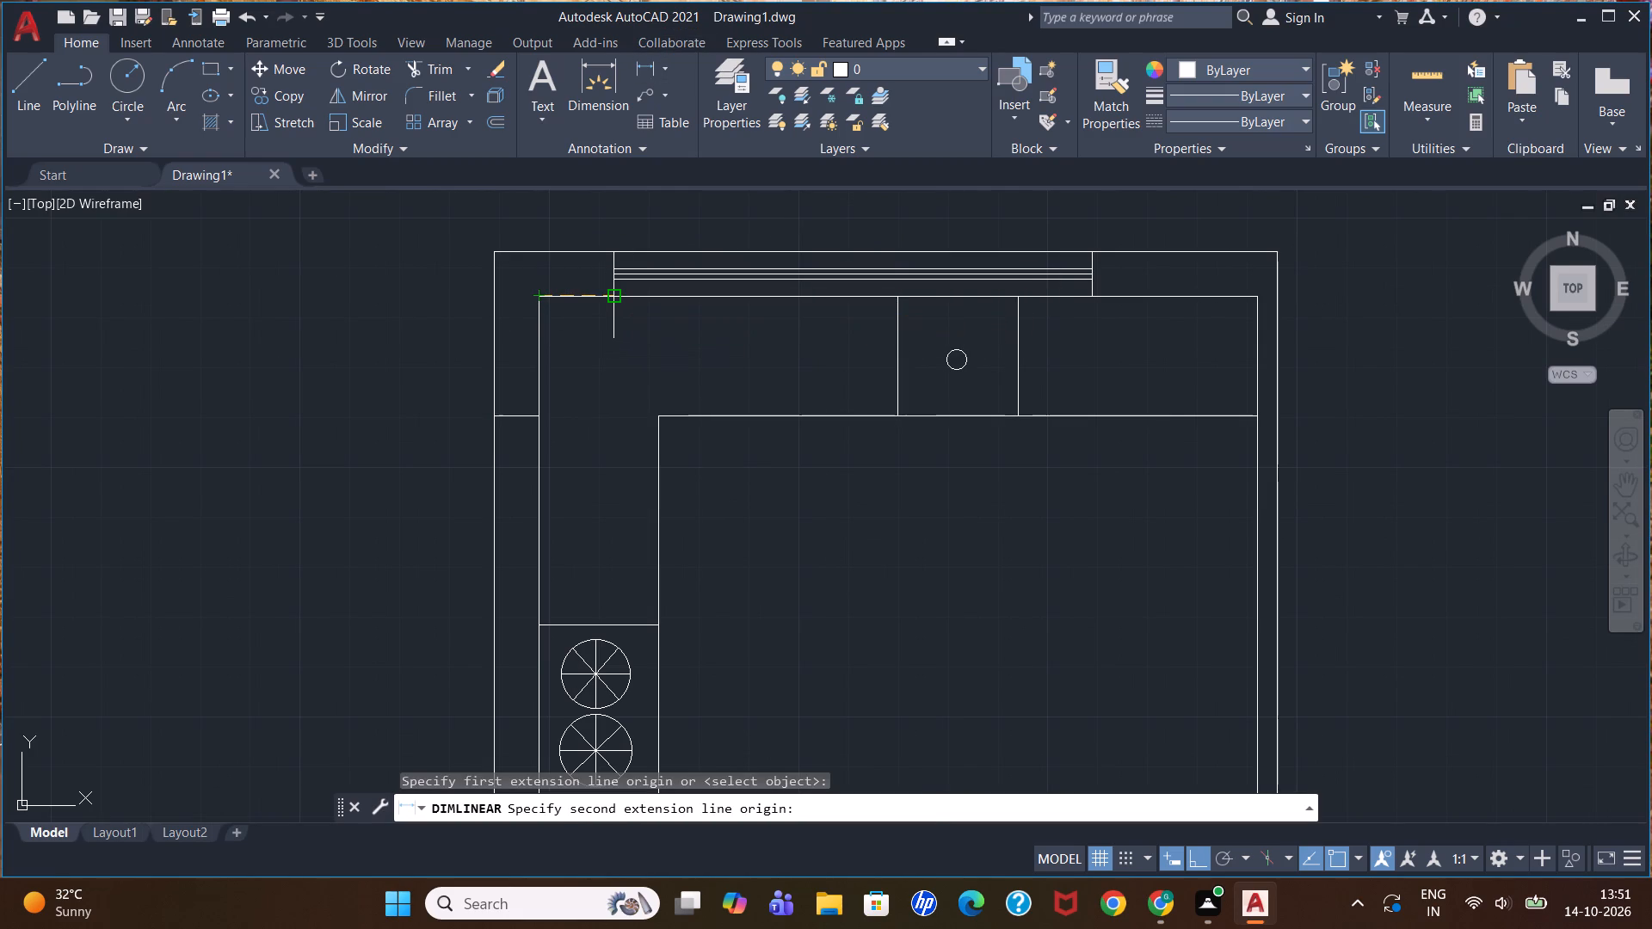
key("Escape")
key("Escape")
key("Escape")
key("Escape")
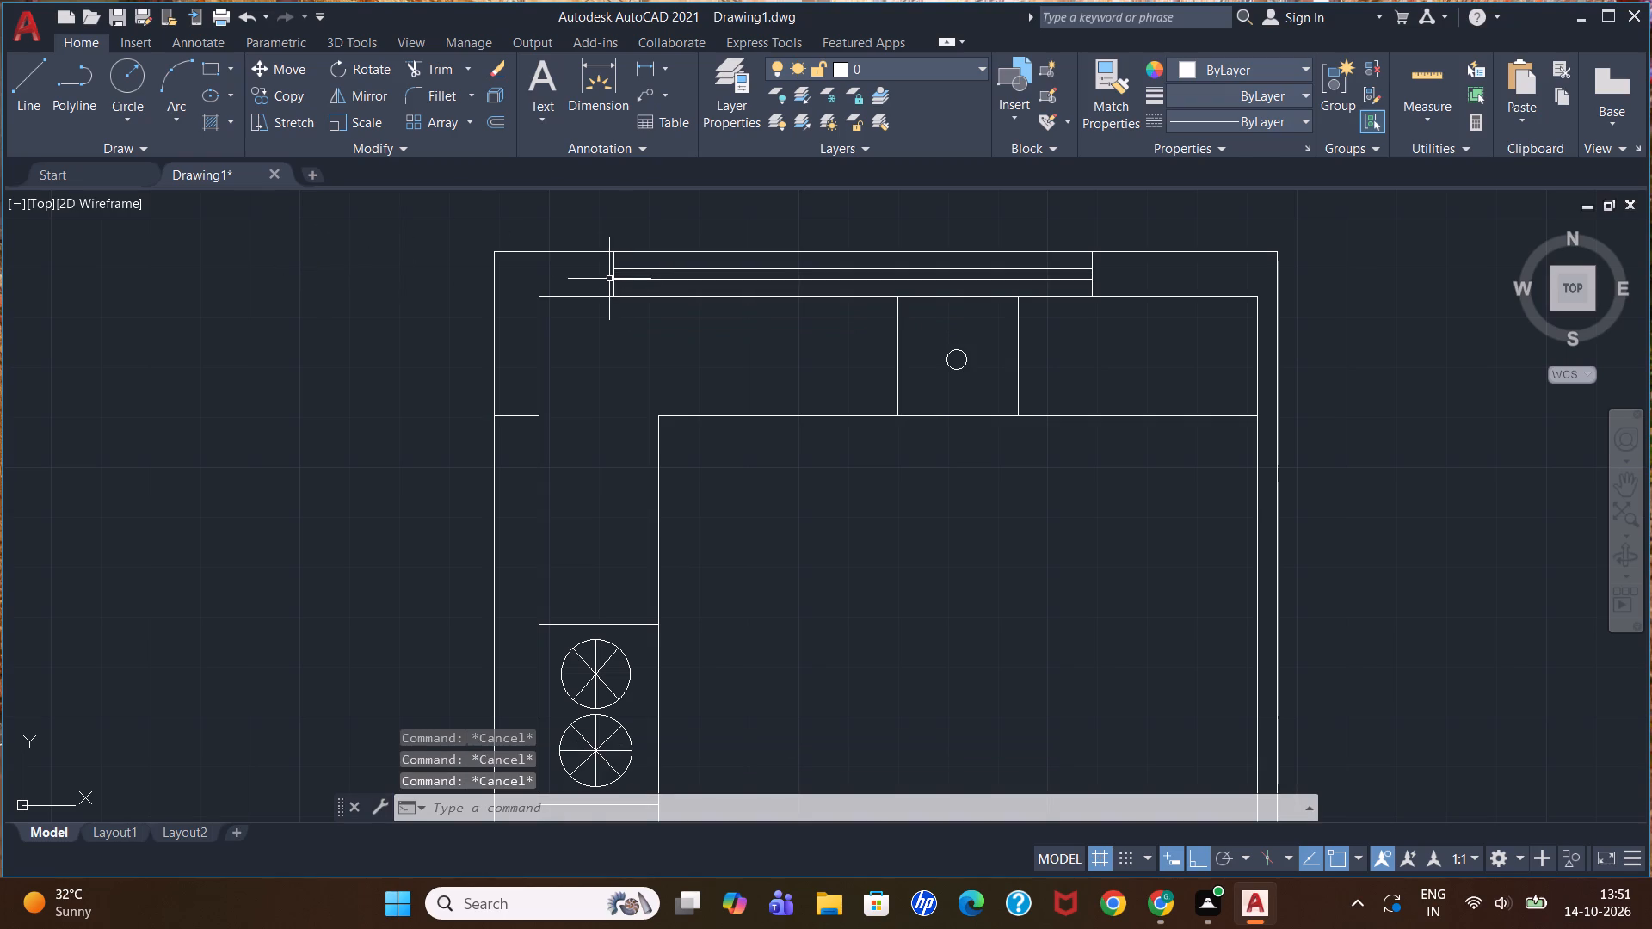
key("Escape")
Delete the top wall window's three horizontal lines and its two opening marks.
left_click(613, 268)
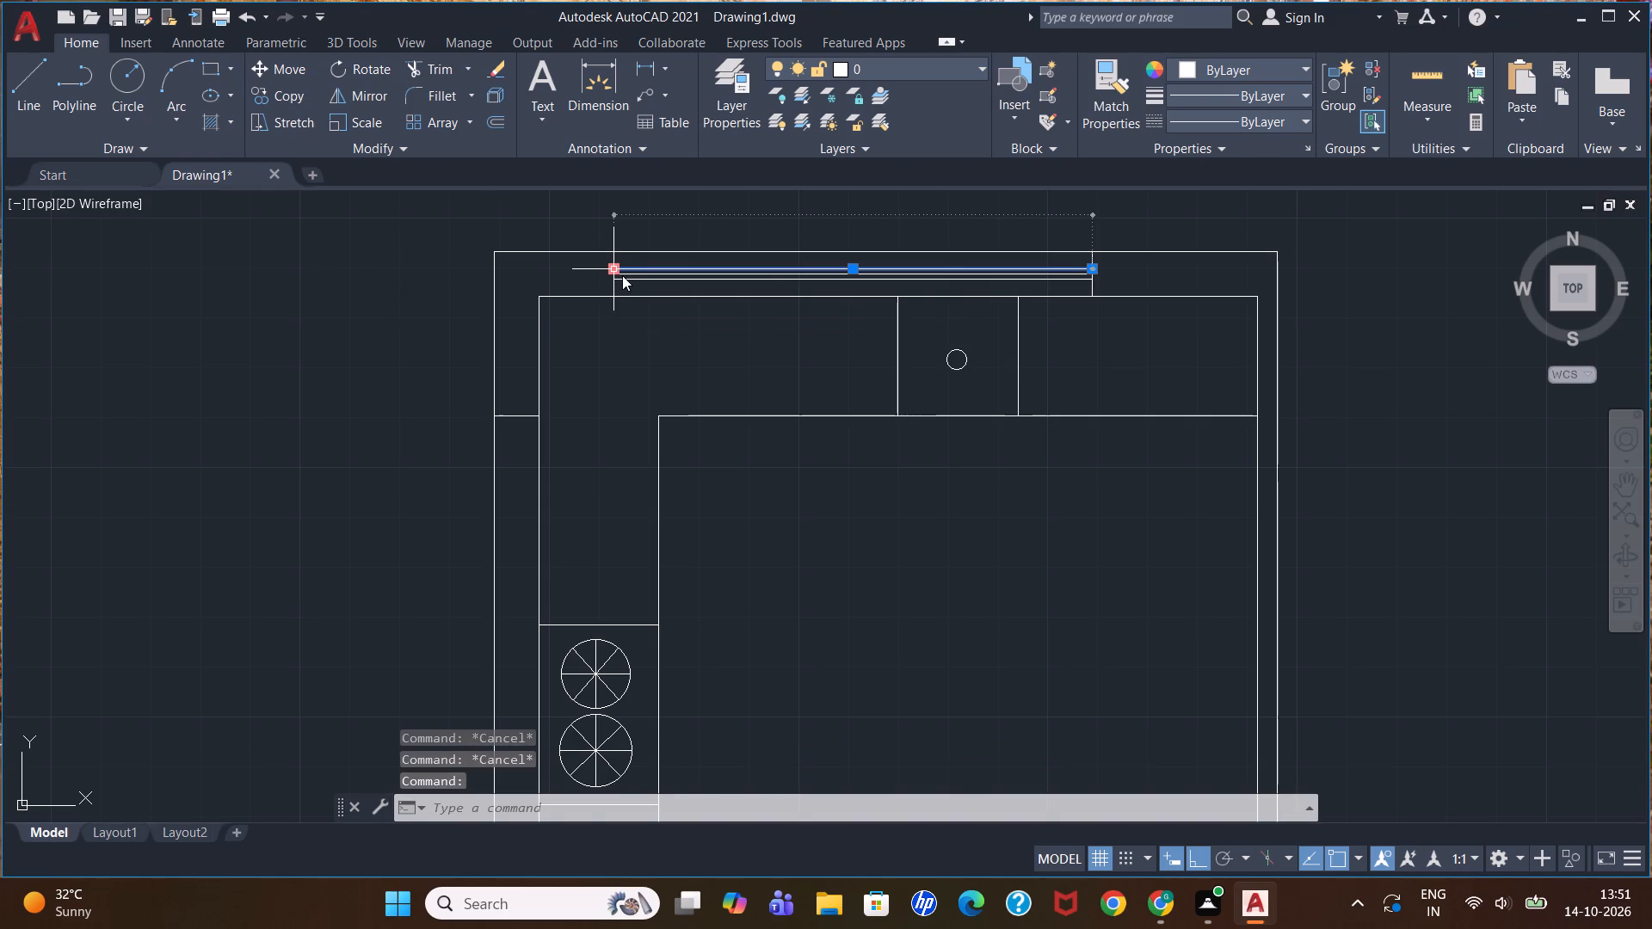
left_click(694, 280)
left_click(693, 274)
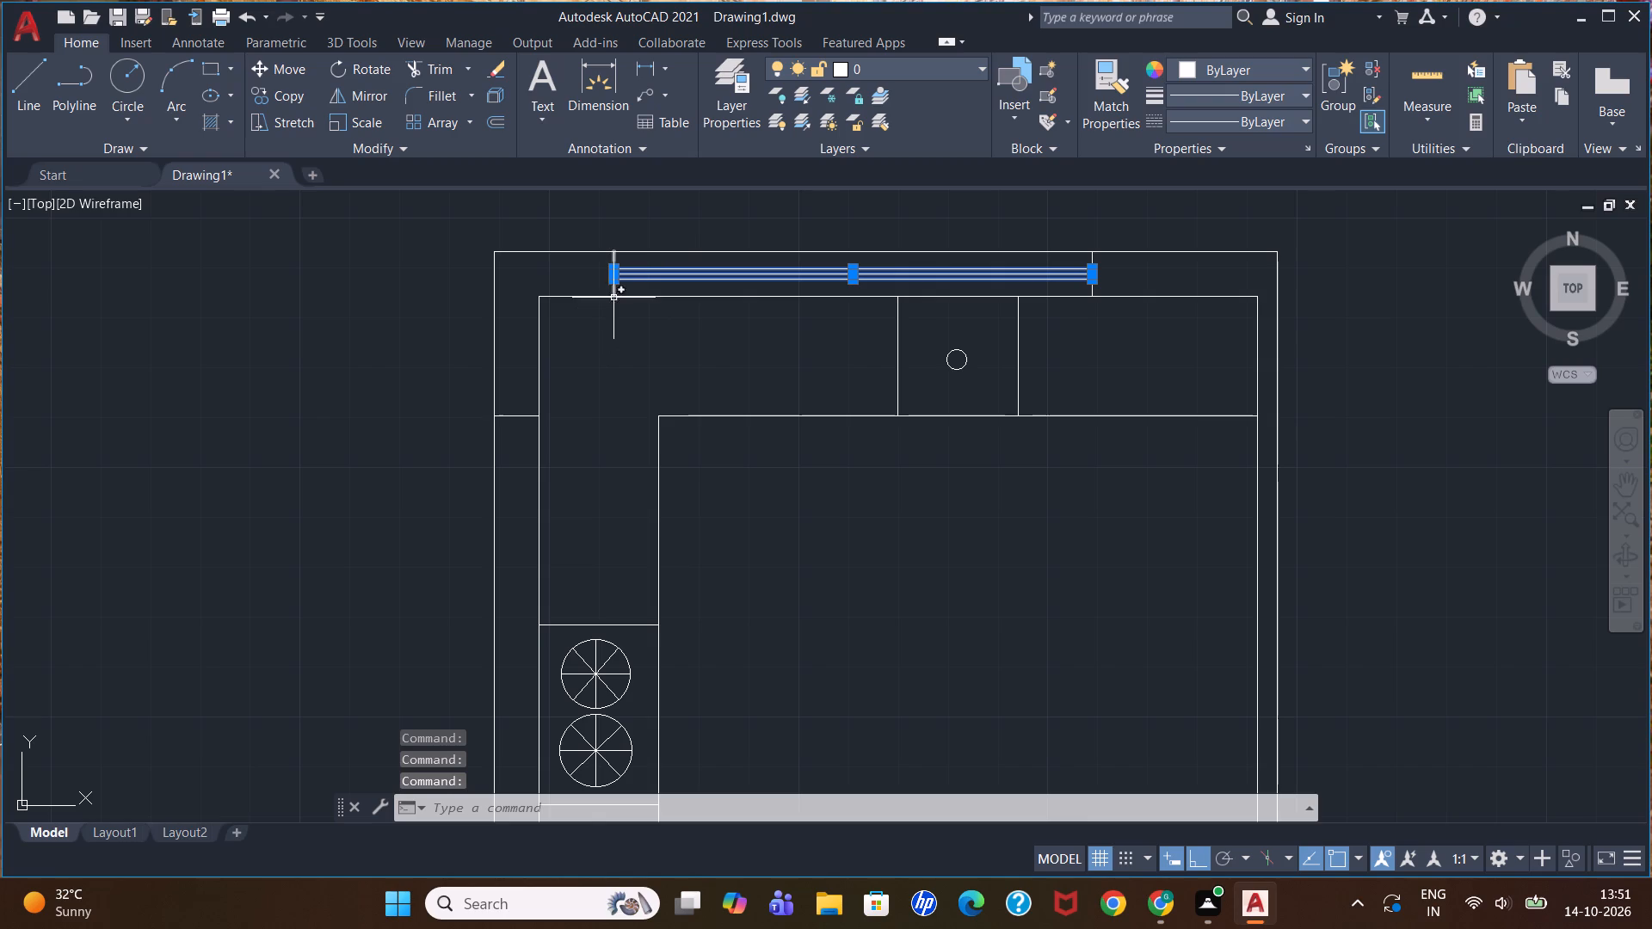
left_click(614, 287)
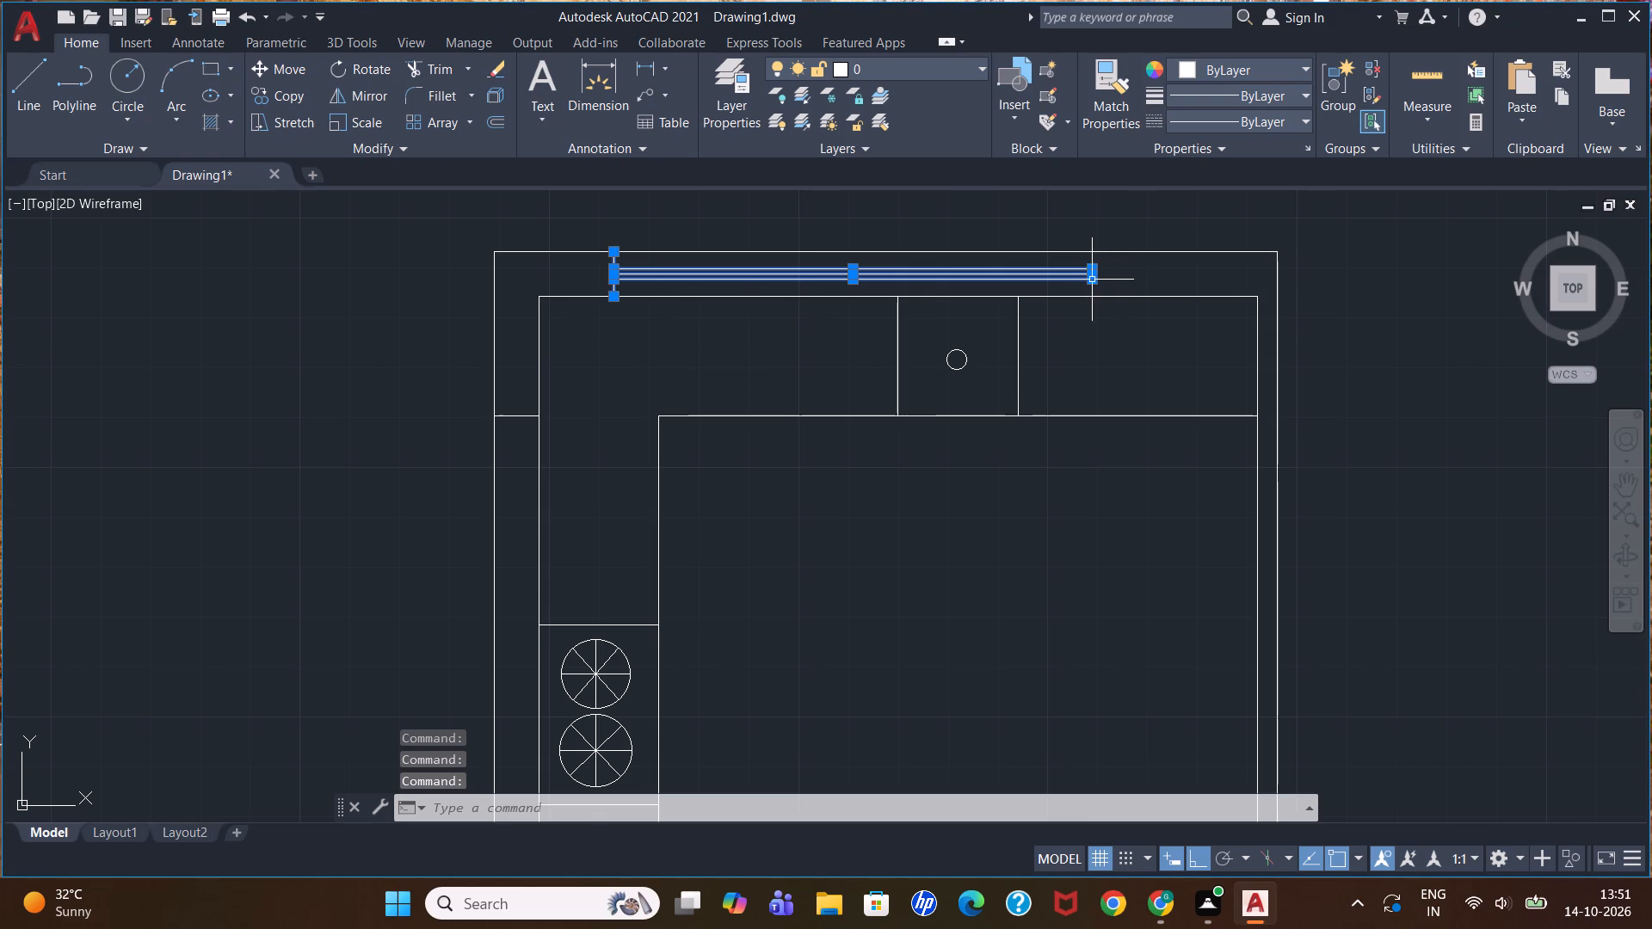
left_click(1093, 289)
key("Delete")
Draw a line 2' right from the room's inner top-left corner, continuing vertically across the top wall to its outer face.
key("l")
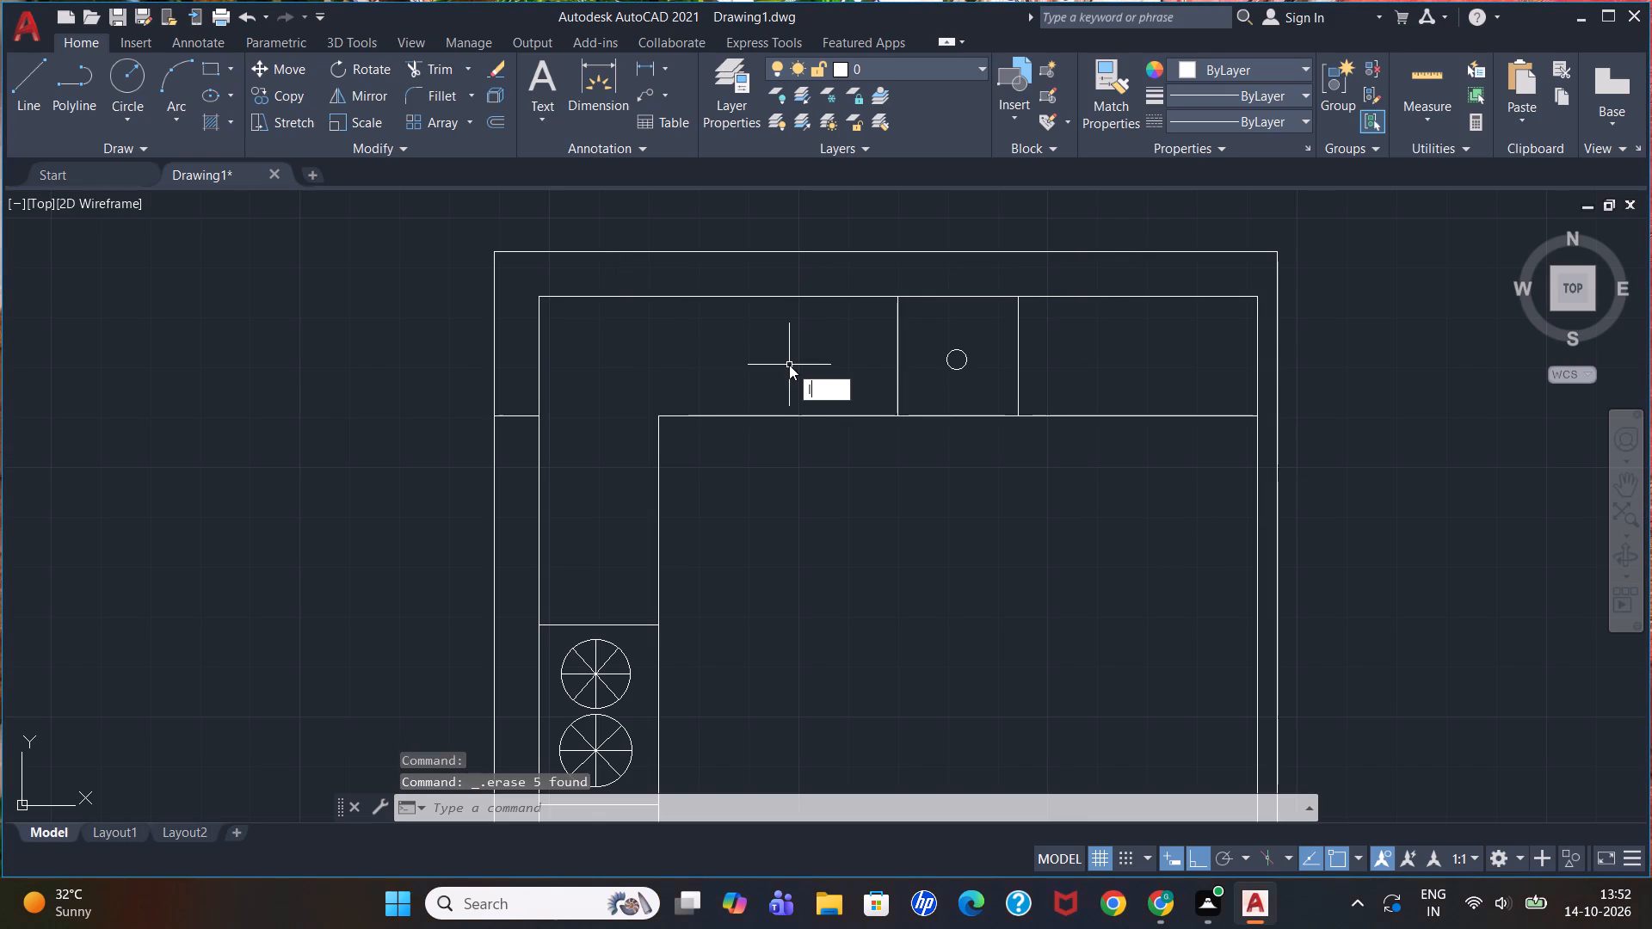
key("Return")
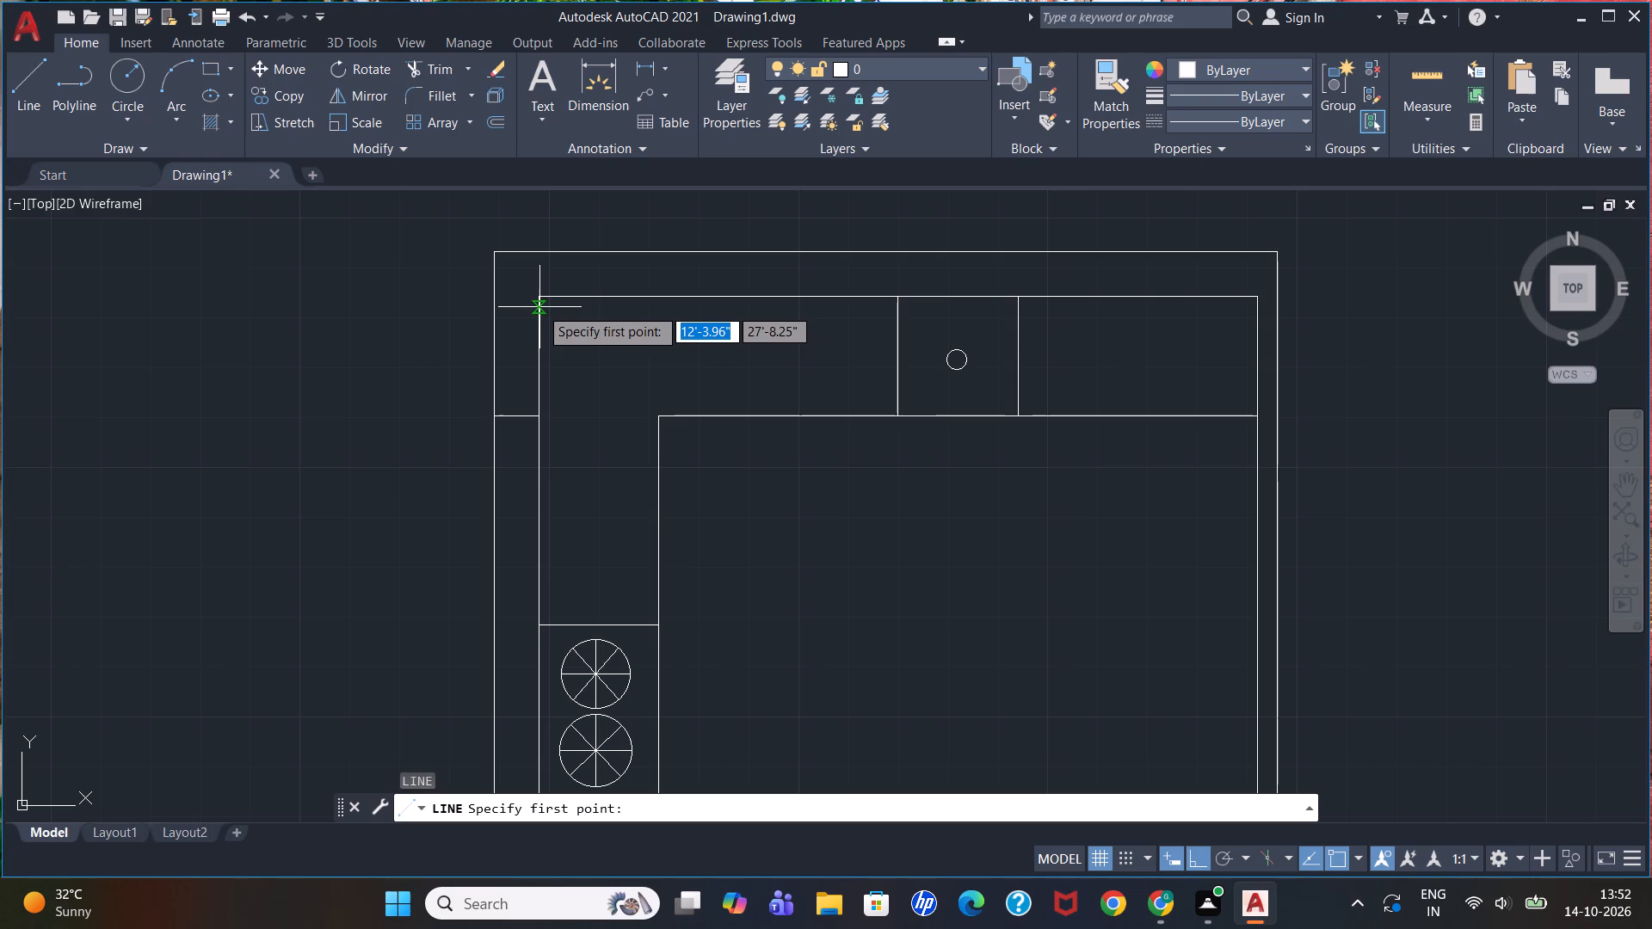
left_click(543, 301)
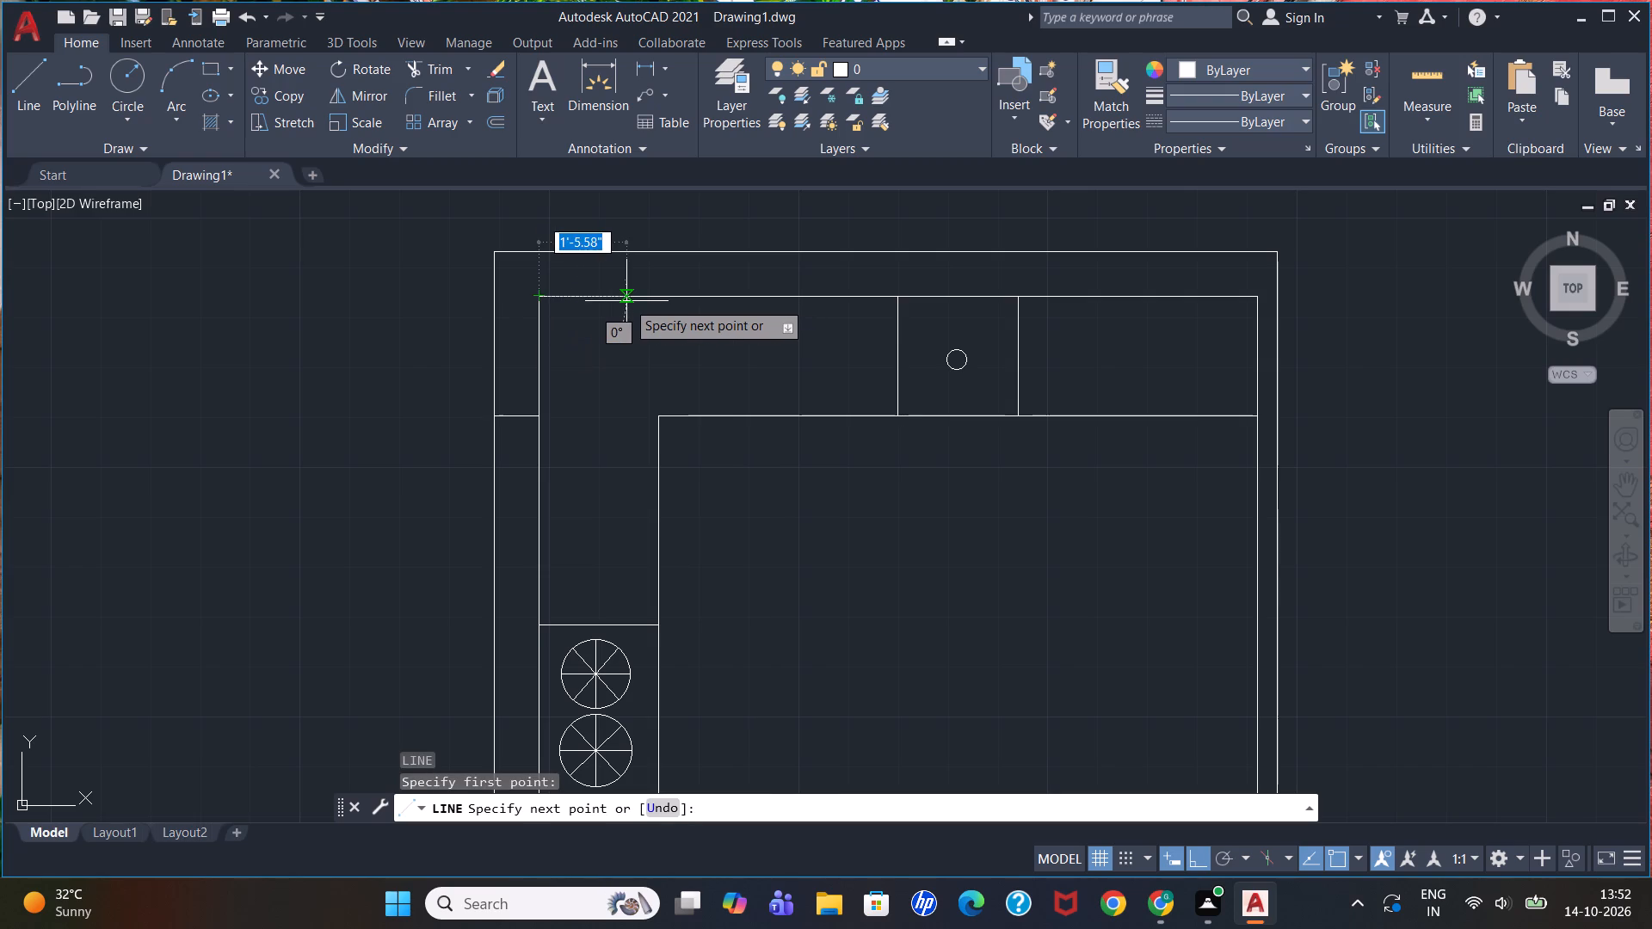
type("2'")
key("Return")
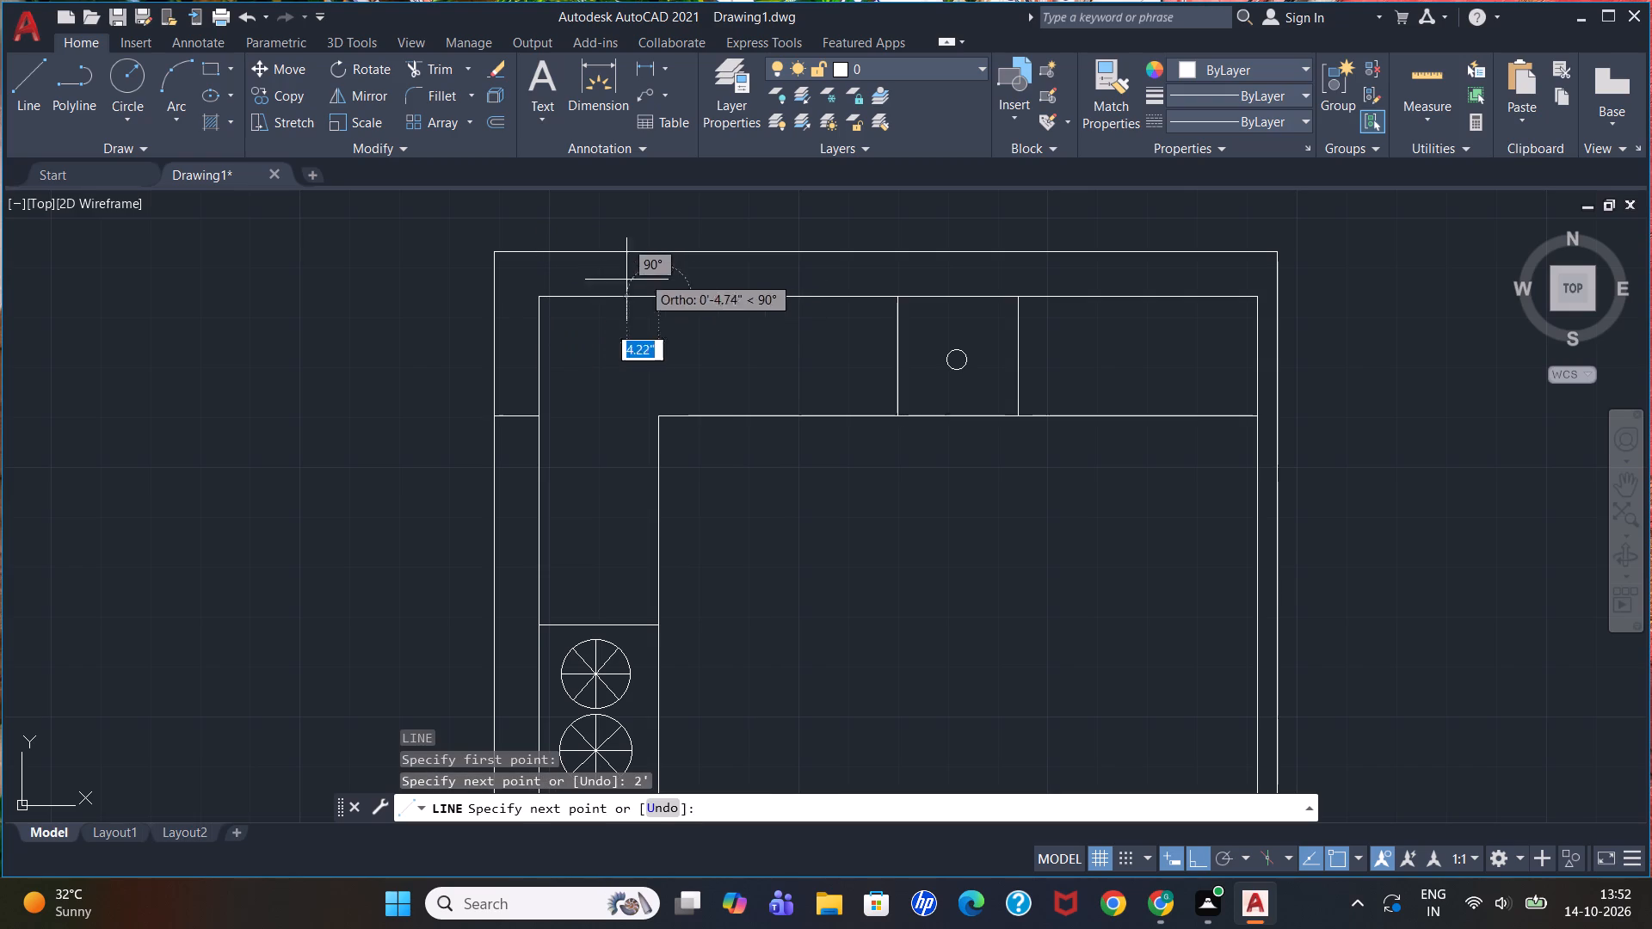
left_click(656, 251)
key("Escape")
Offset the top wall's left opening mark 8' to the right.
key("o")
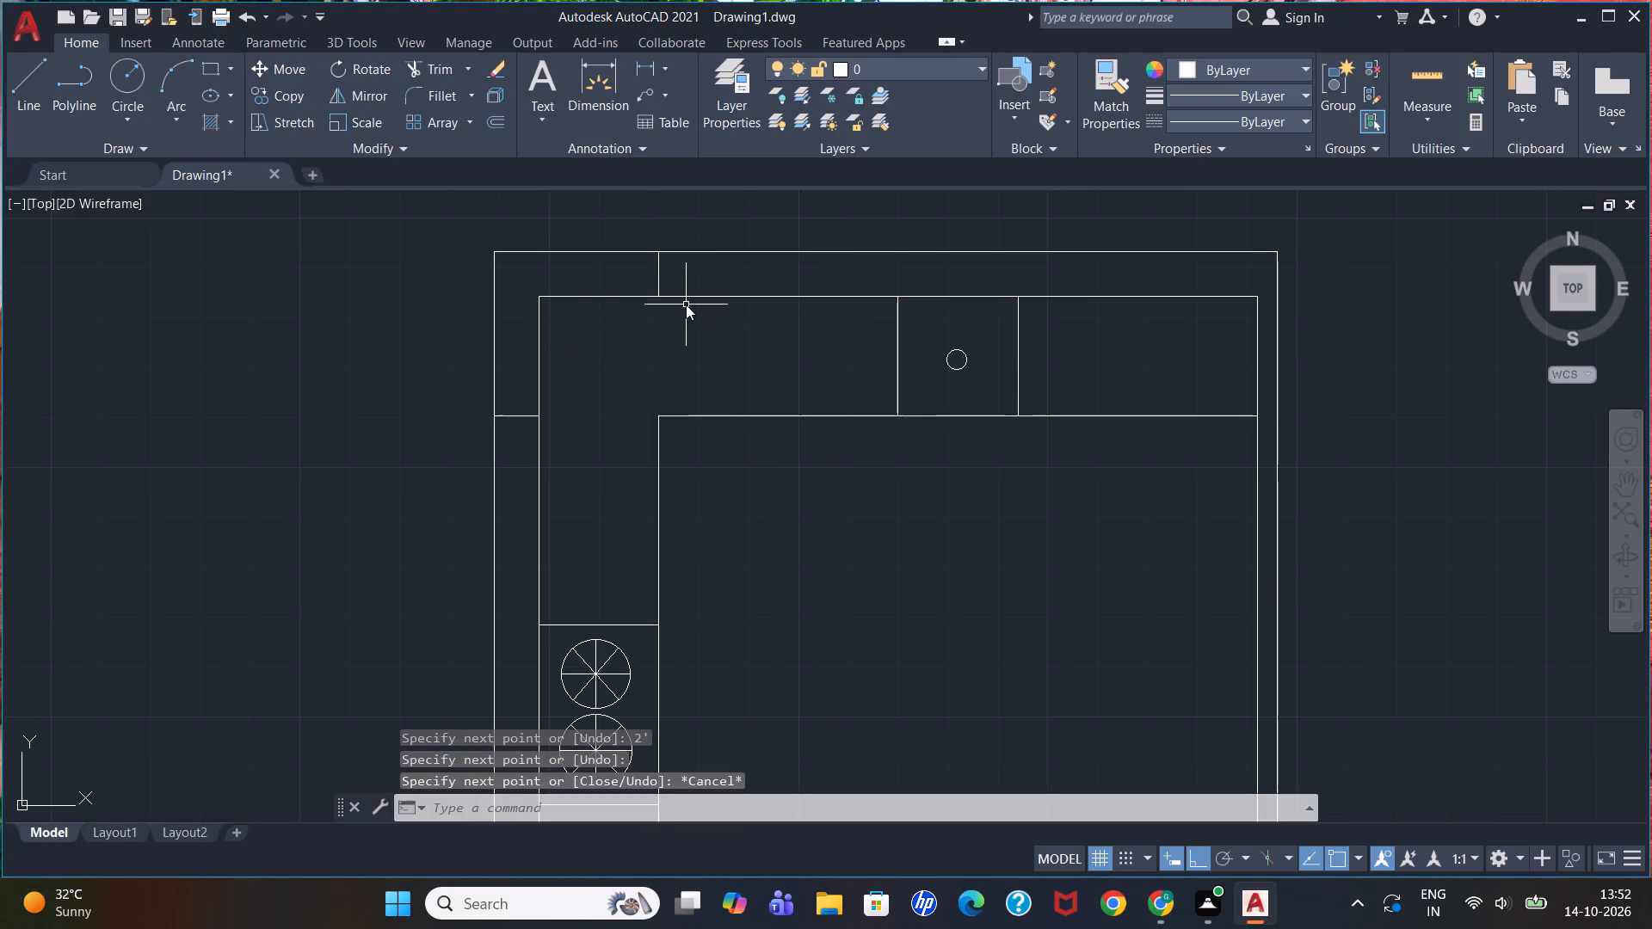
key("Return")
key("6")
key("shift+quotedbl")
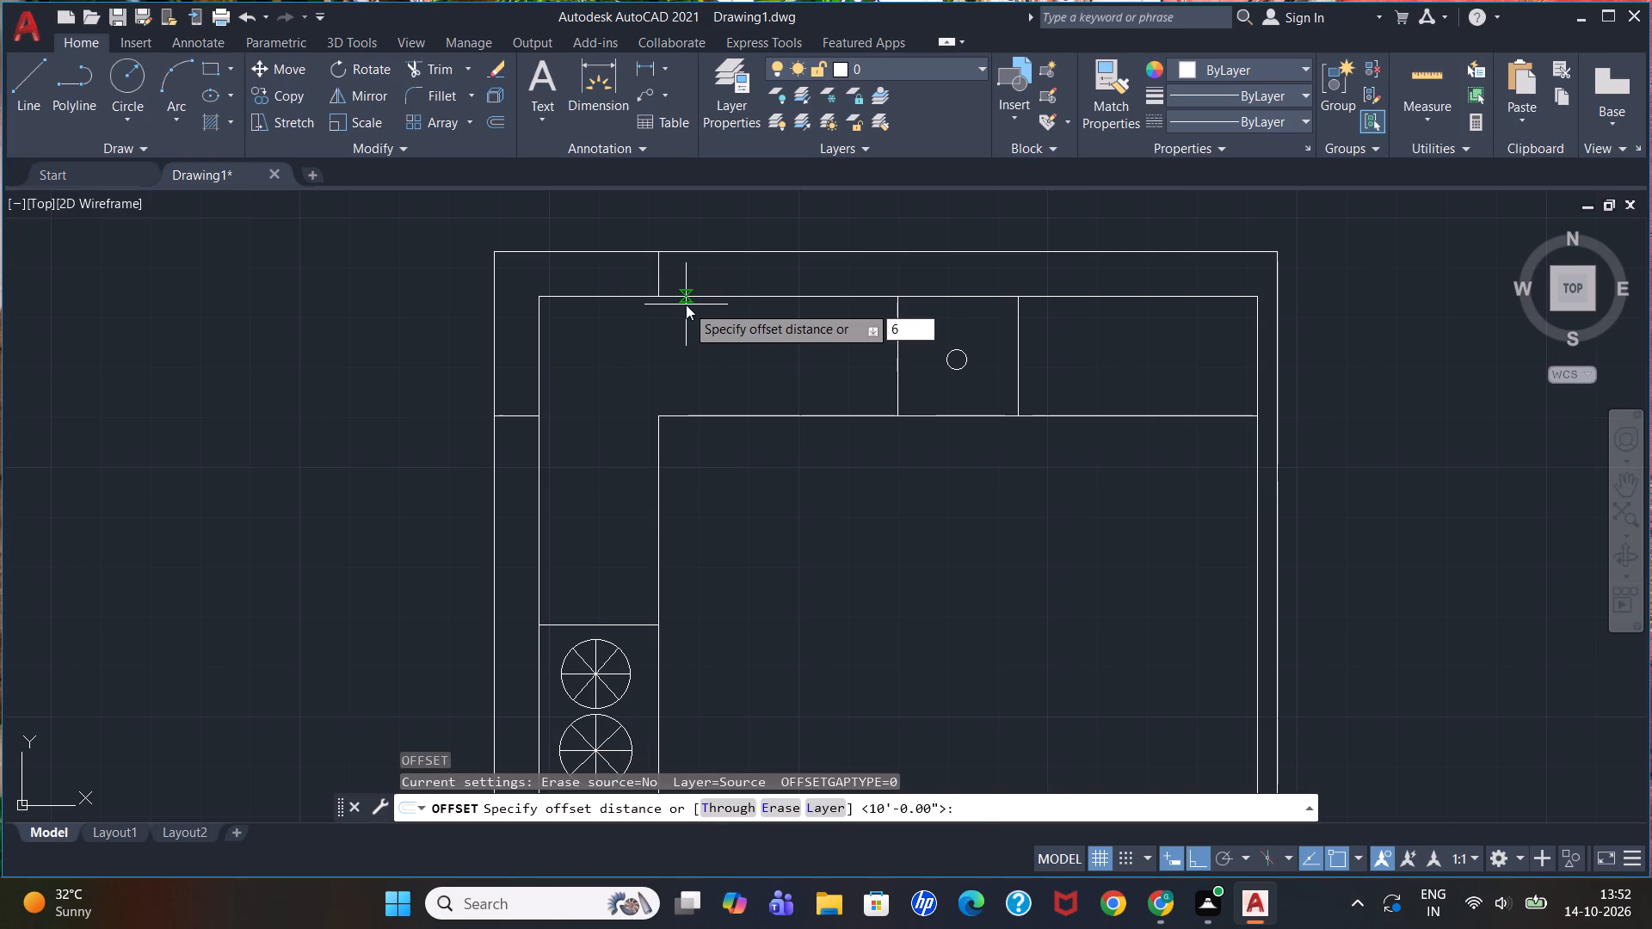
key("BackSpace")
key("apostrophe")
key("Return")
left_click(661, 284)
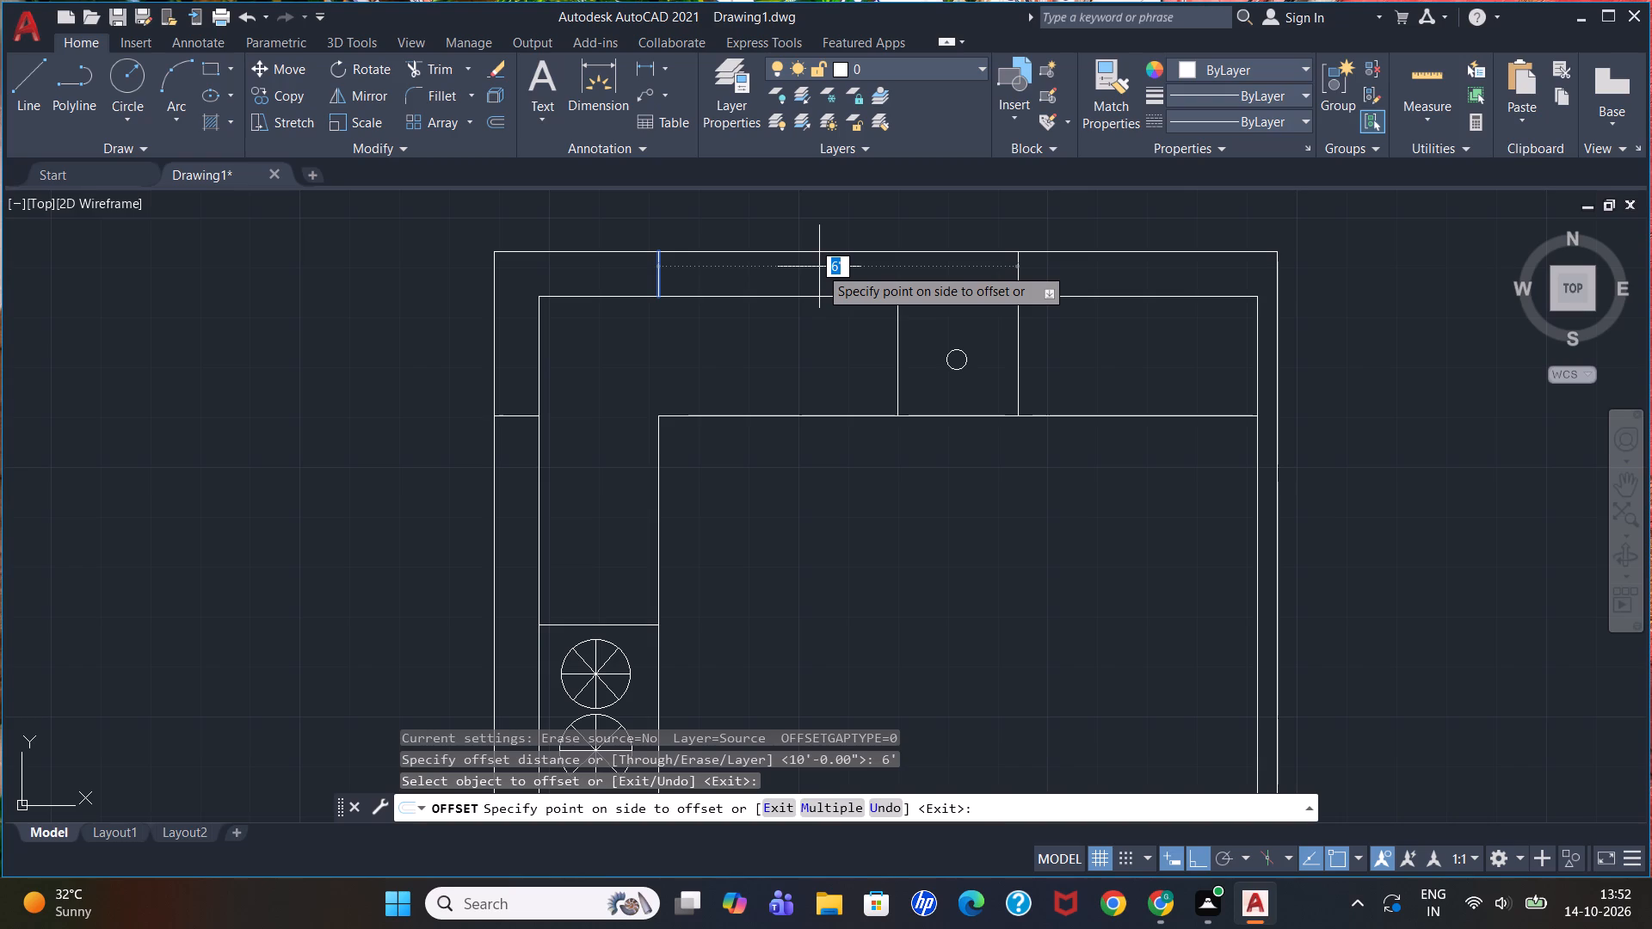
key("BackSpace")
key("8")
key("apostrophe")
key("Return")
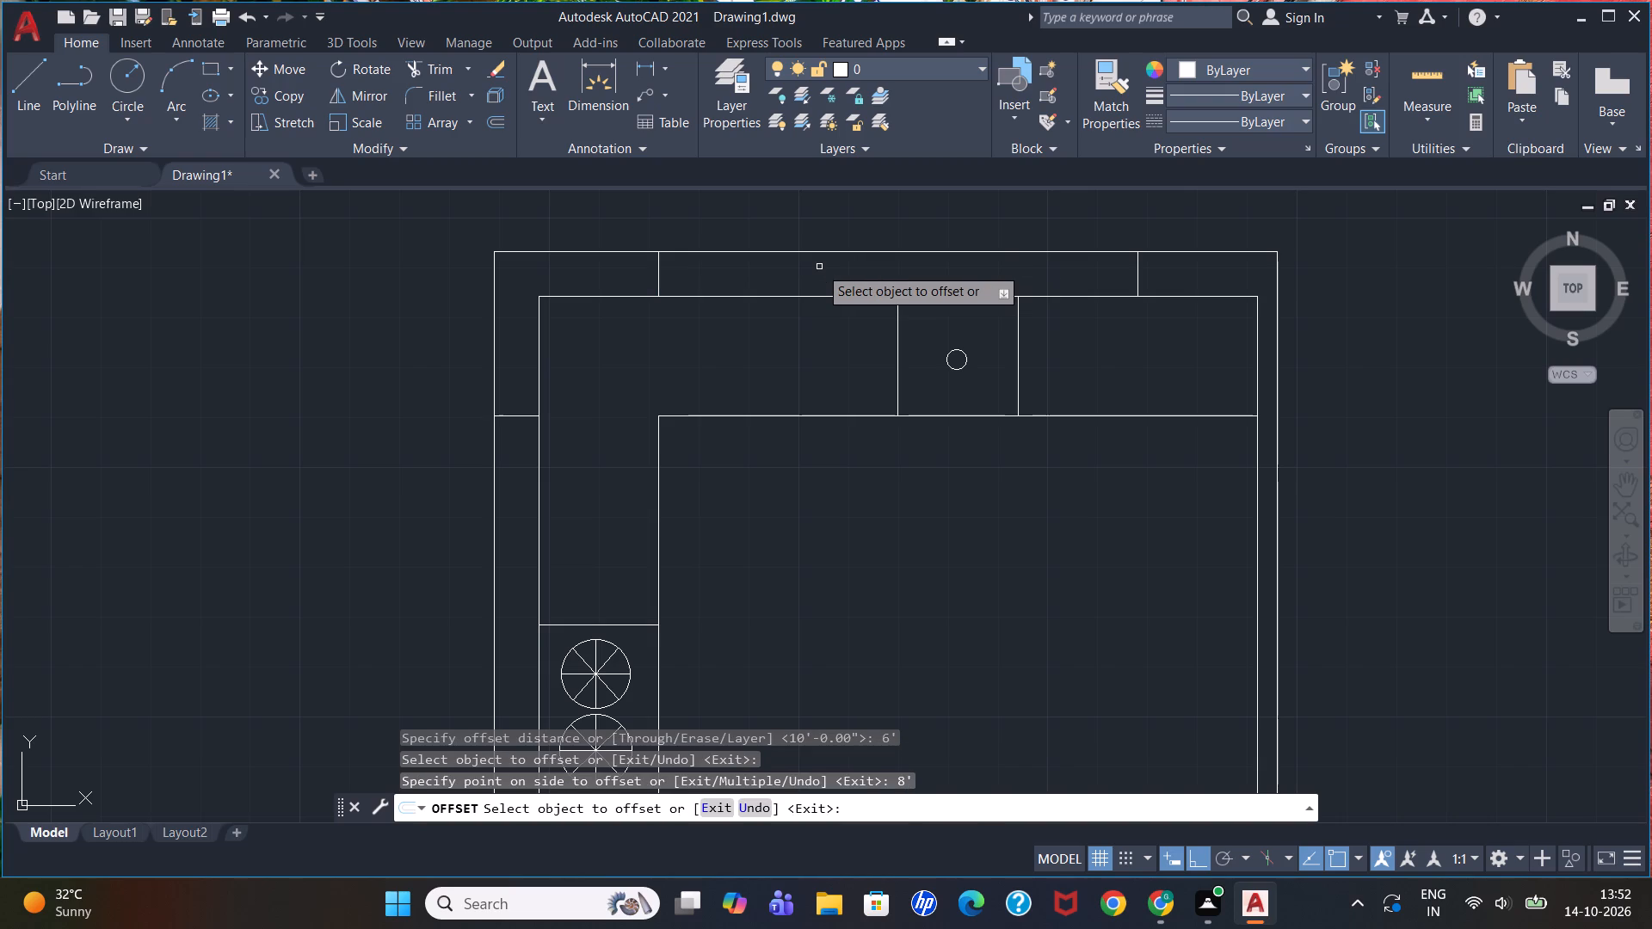
key("Escape")
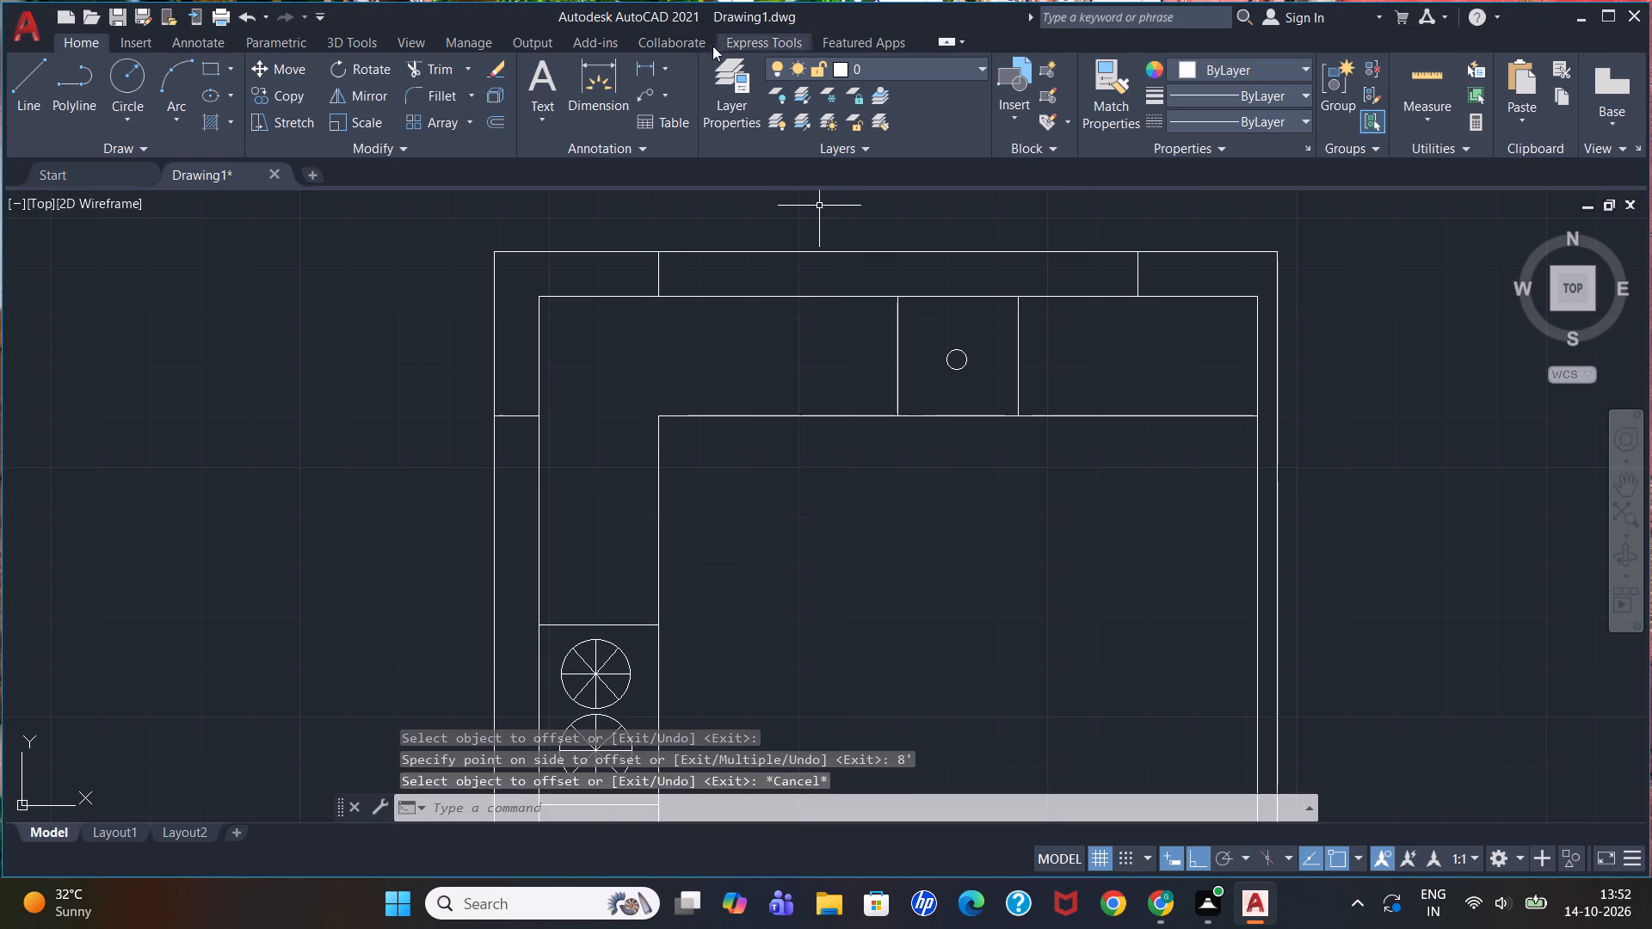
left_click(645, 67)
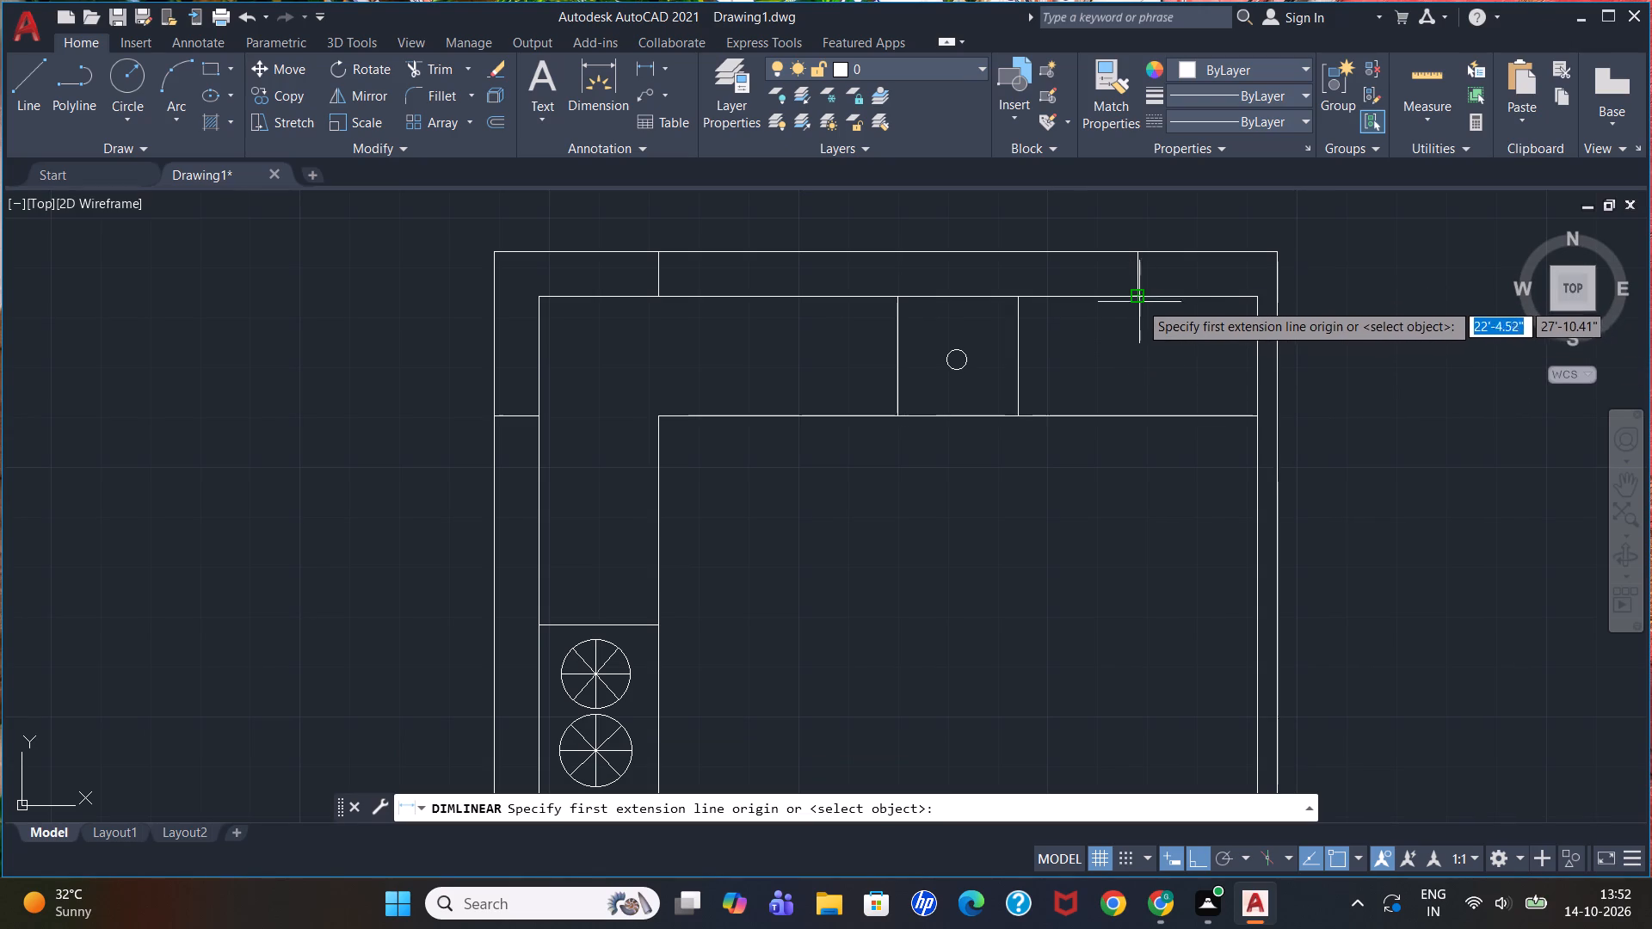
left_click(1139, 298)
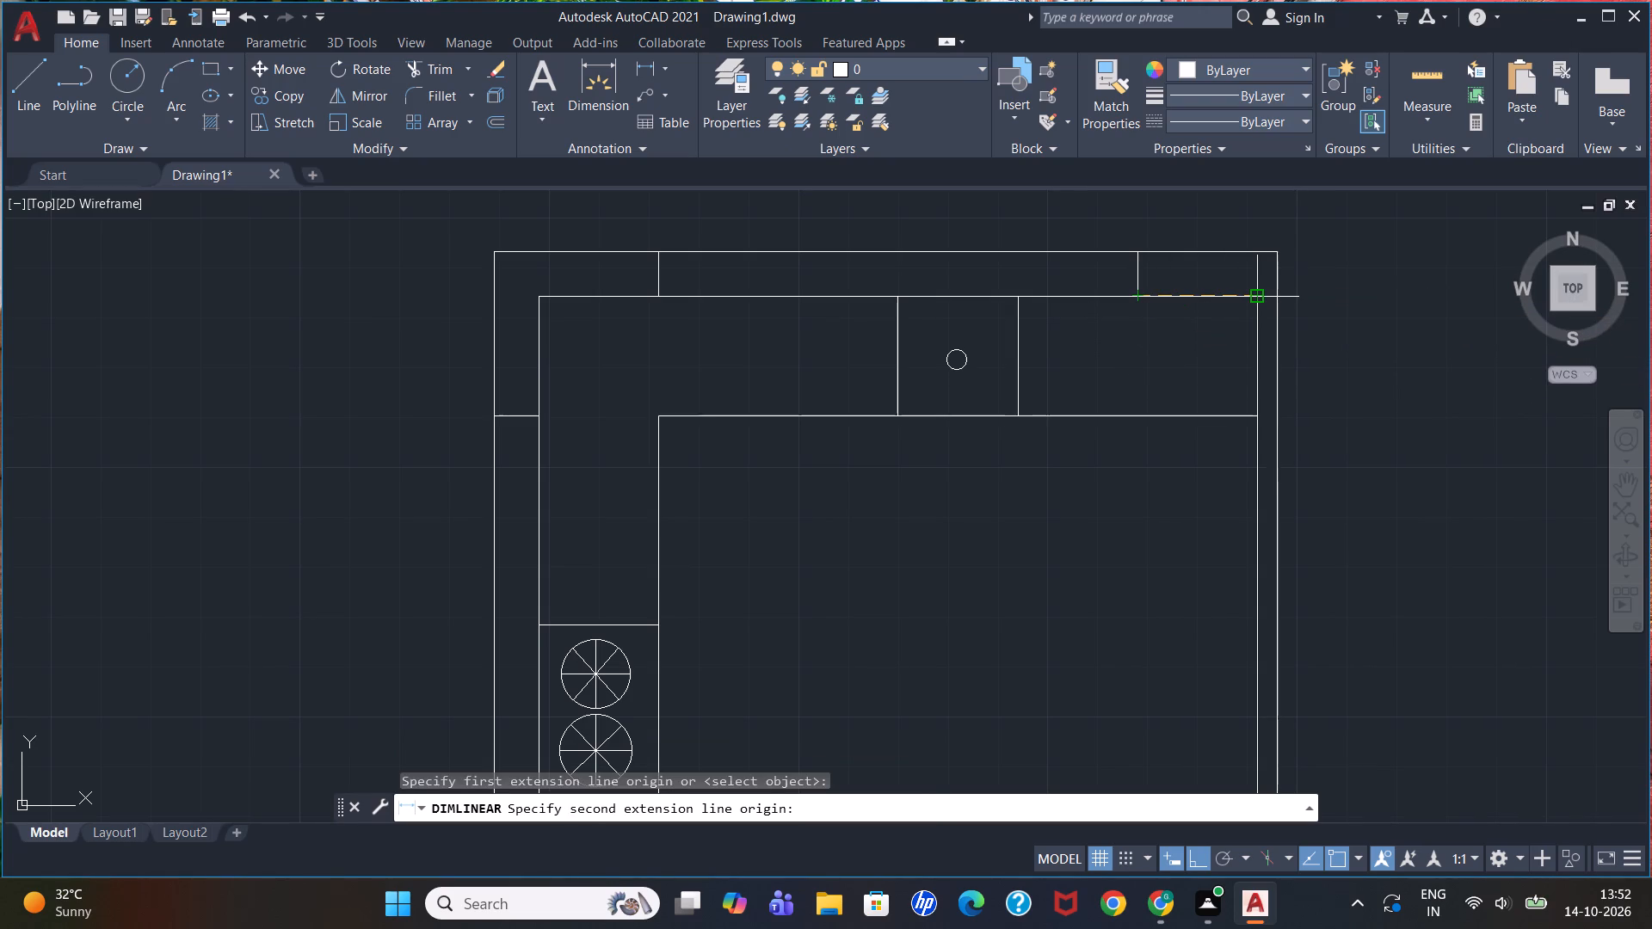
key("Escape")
Draw a 10' vertical line joining the midpoints of the left wall's two opening marks.
scroll(877, 390, "down", 4)
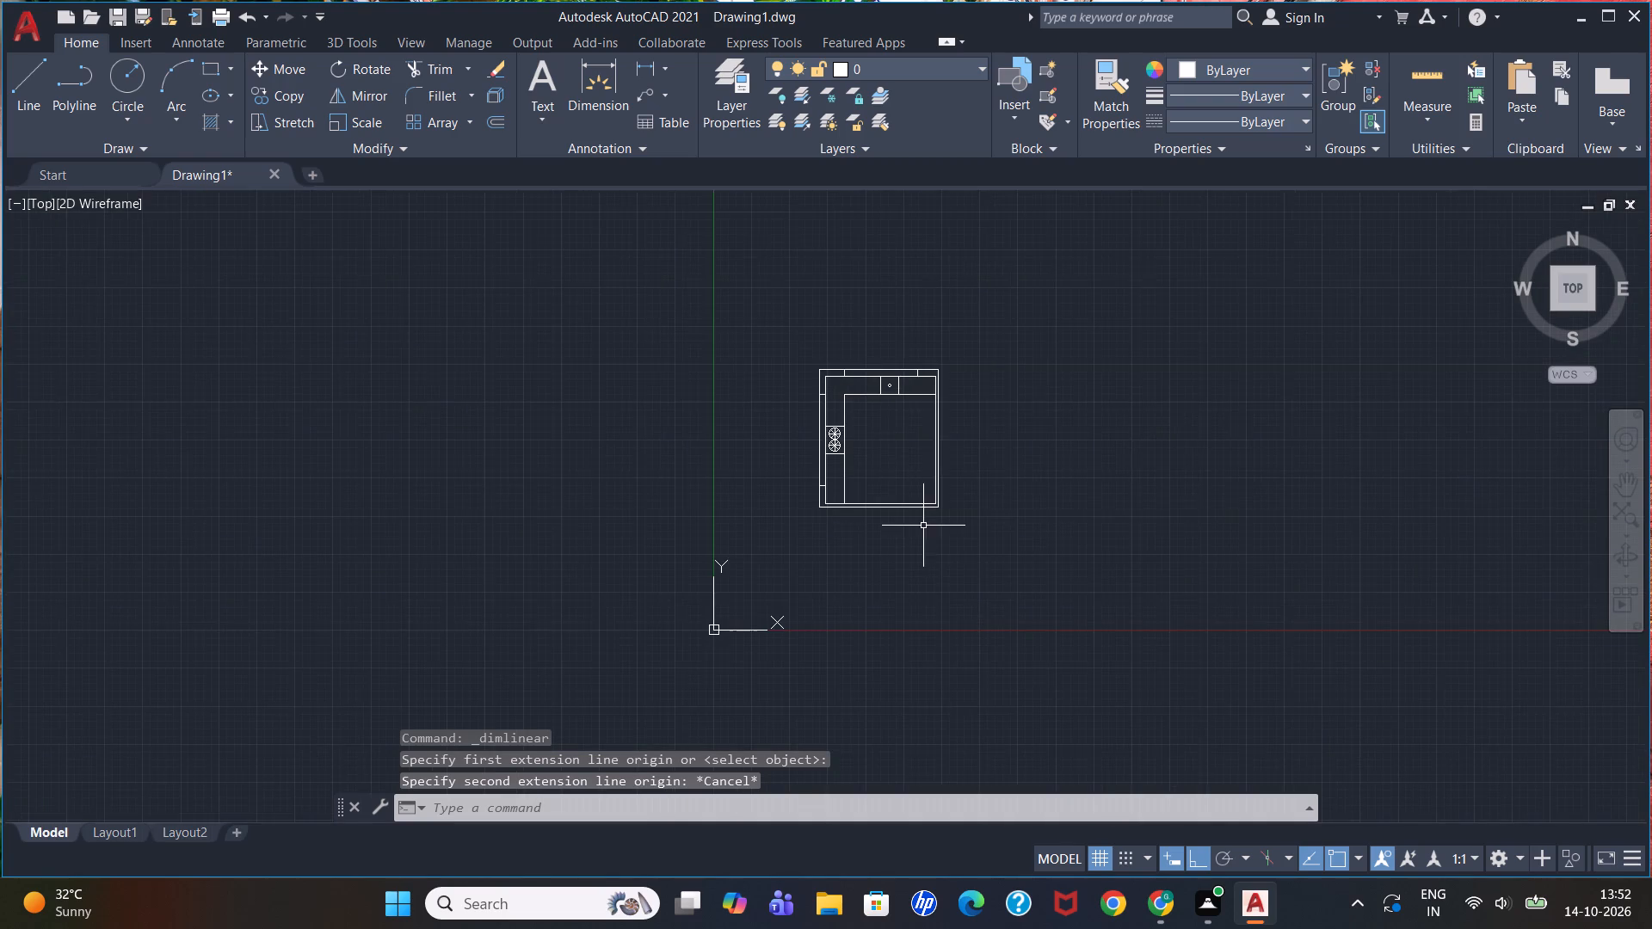
scroll(917, 517, "up", 2)
scroll(617, 329, "down", 1)
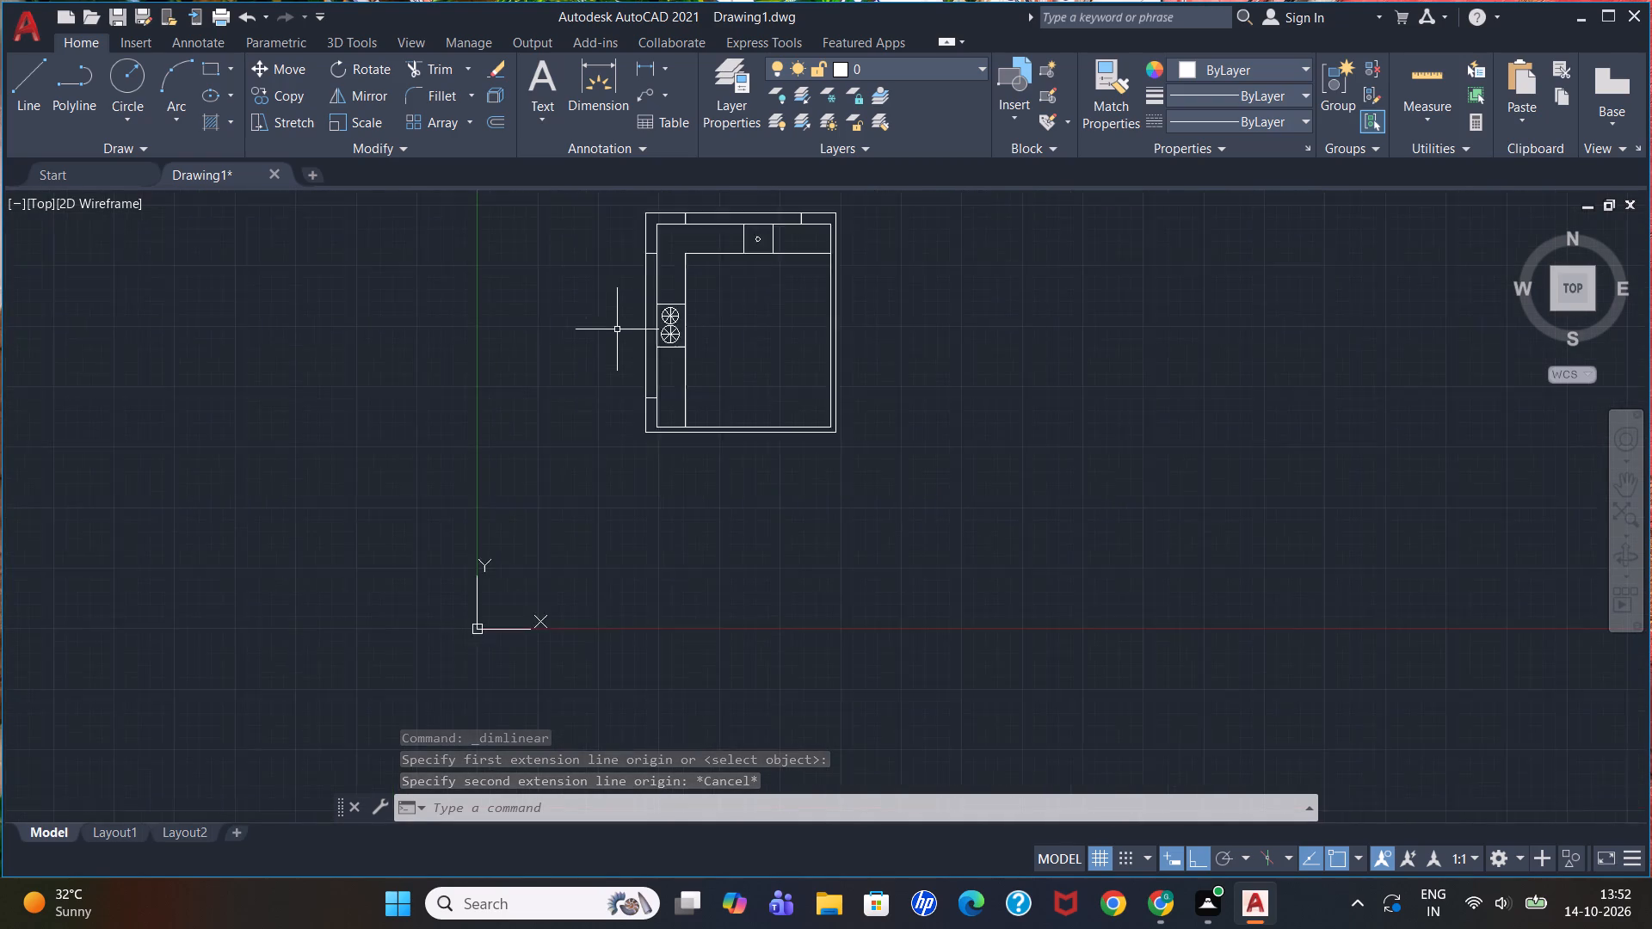
scroll(619, 330, "down", 1)
scroll(728, 265, "up", 2)
key("l")
key("Return")
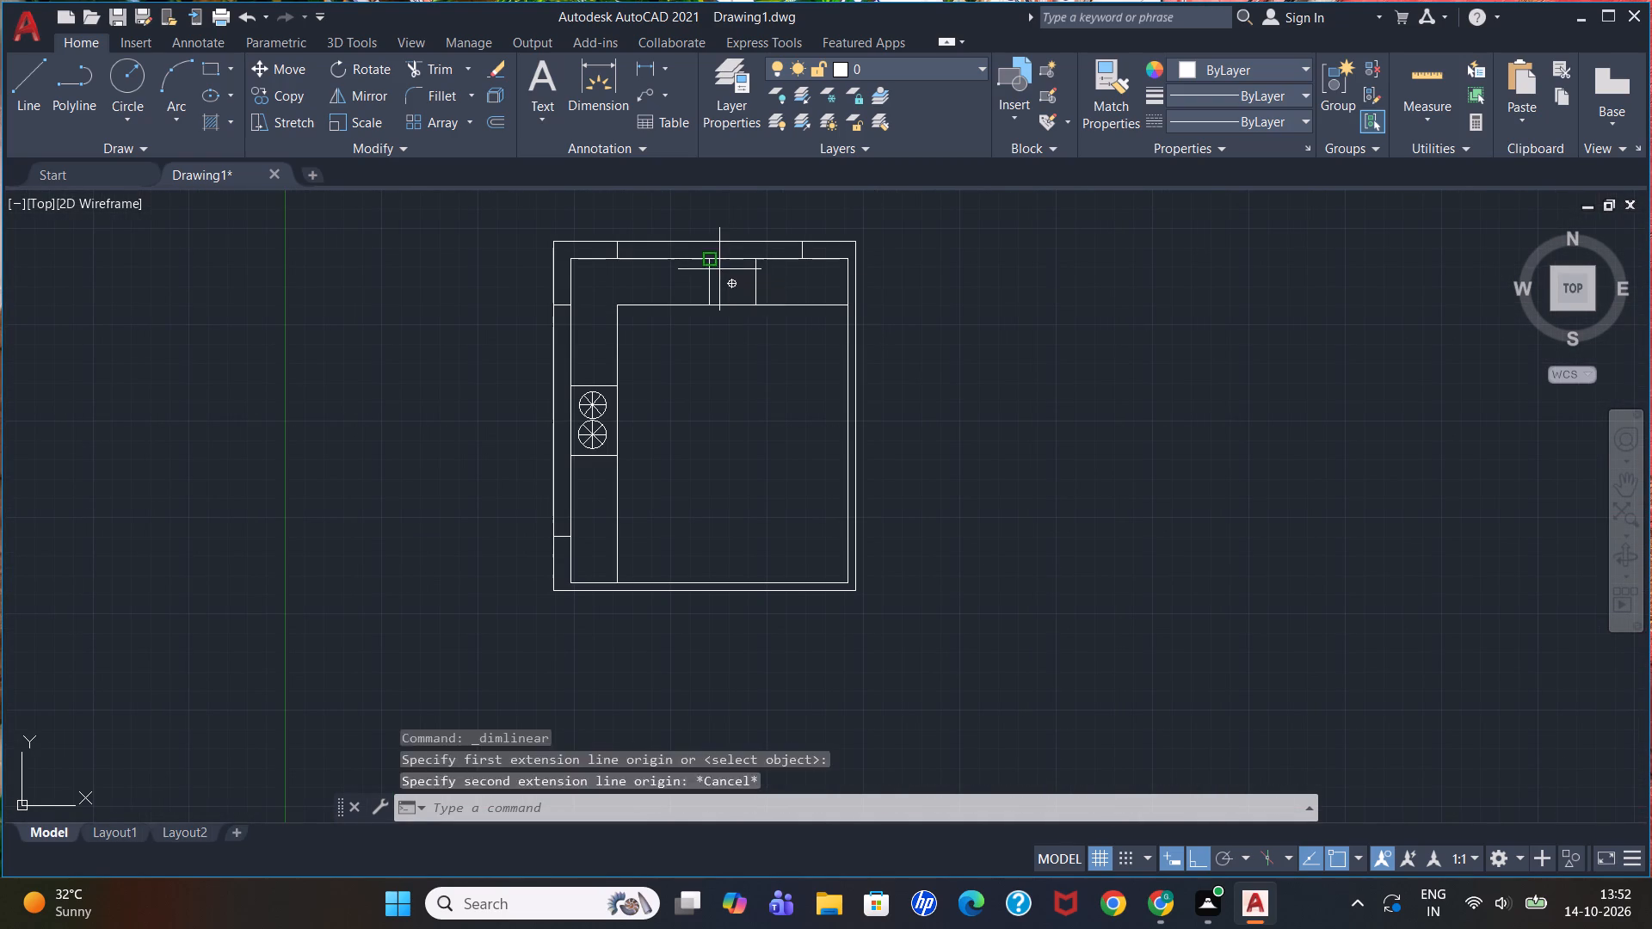
scroll(565, 315, "up", 1)
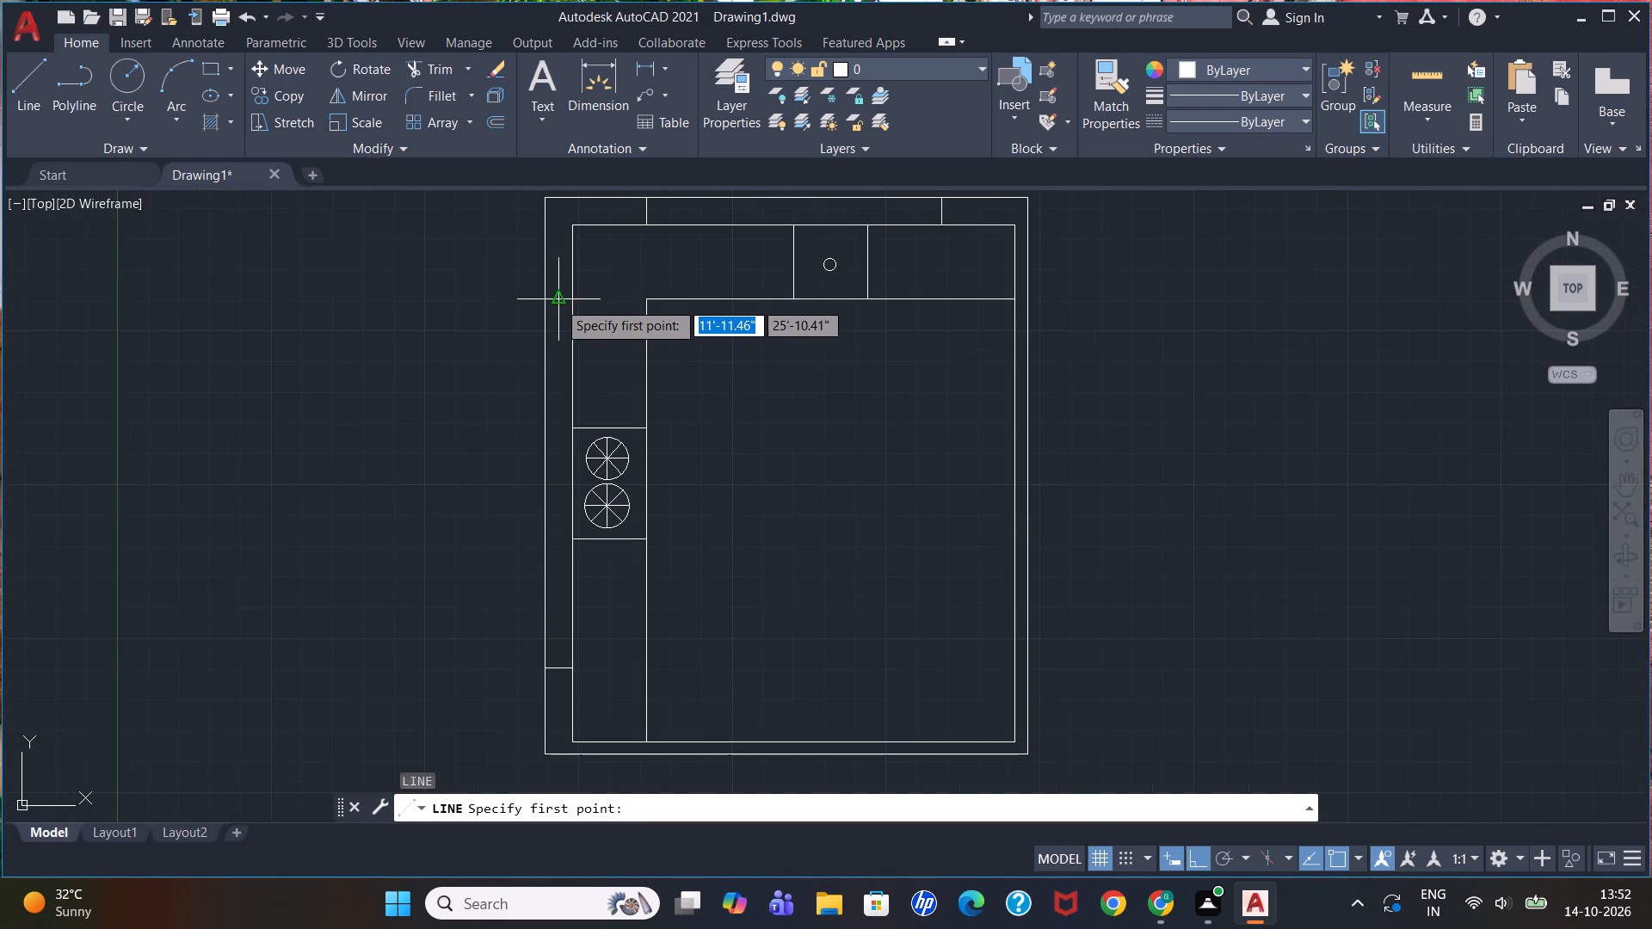
left_click(557, 300)
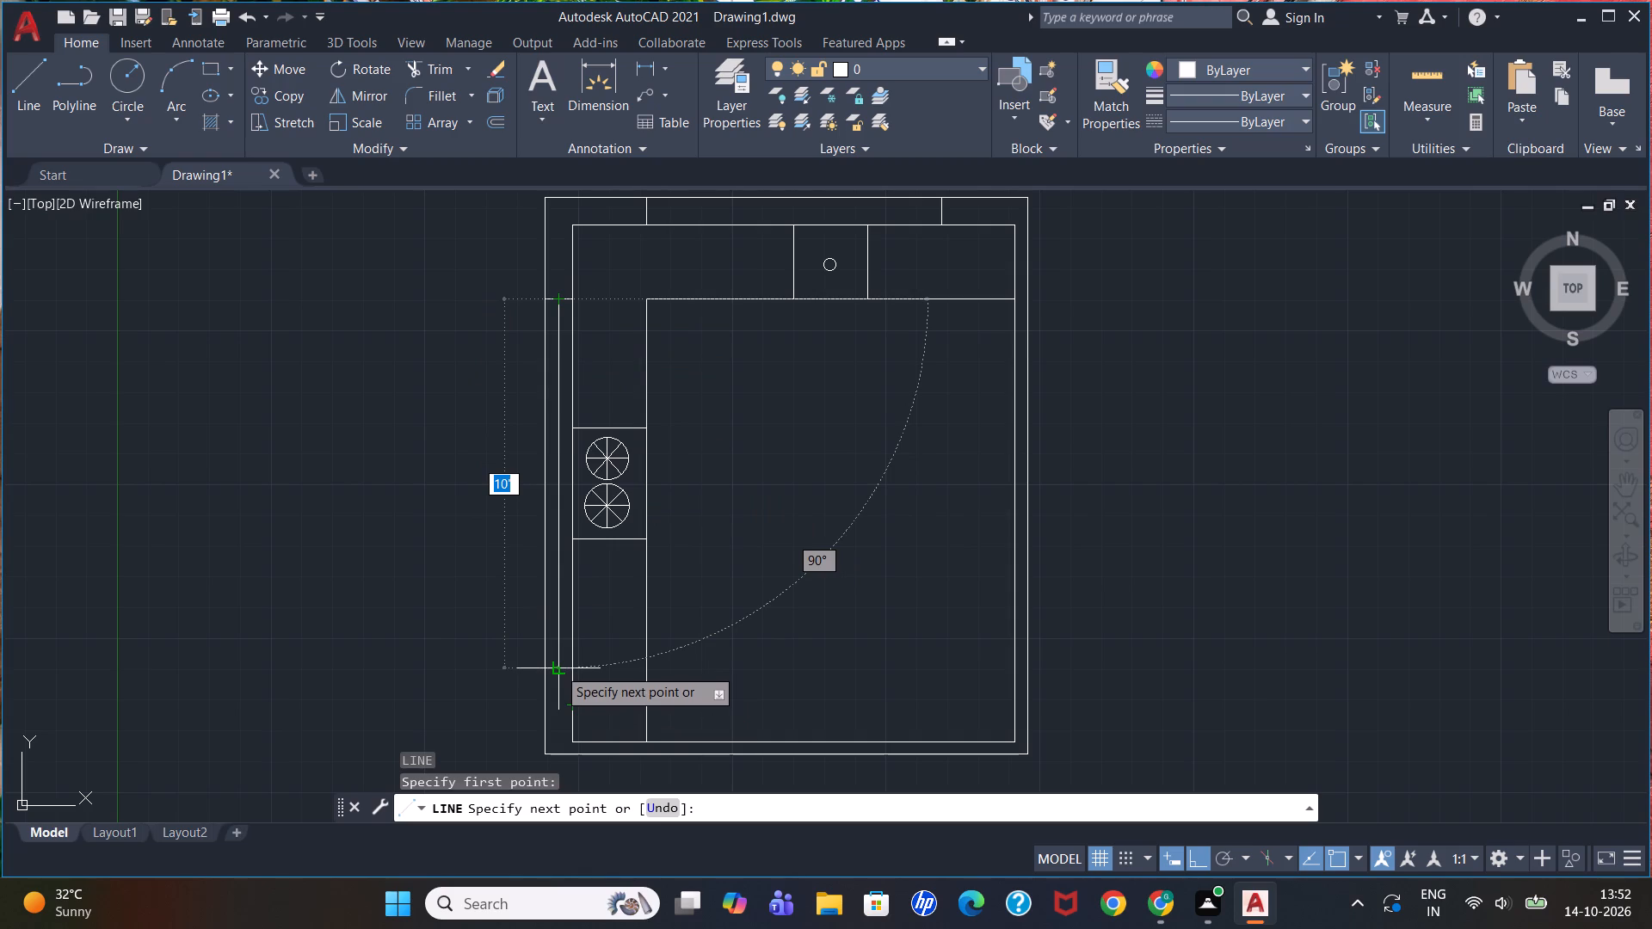
left_click(558, 668)
key("Escape")
Offset the left wall window's centre line 1" to both sides.
key("o")
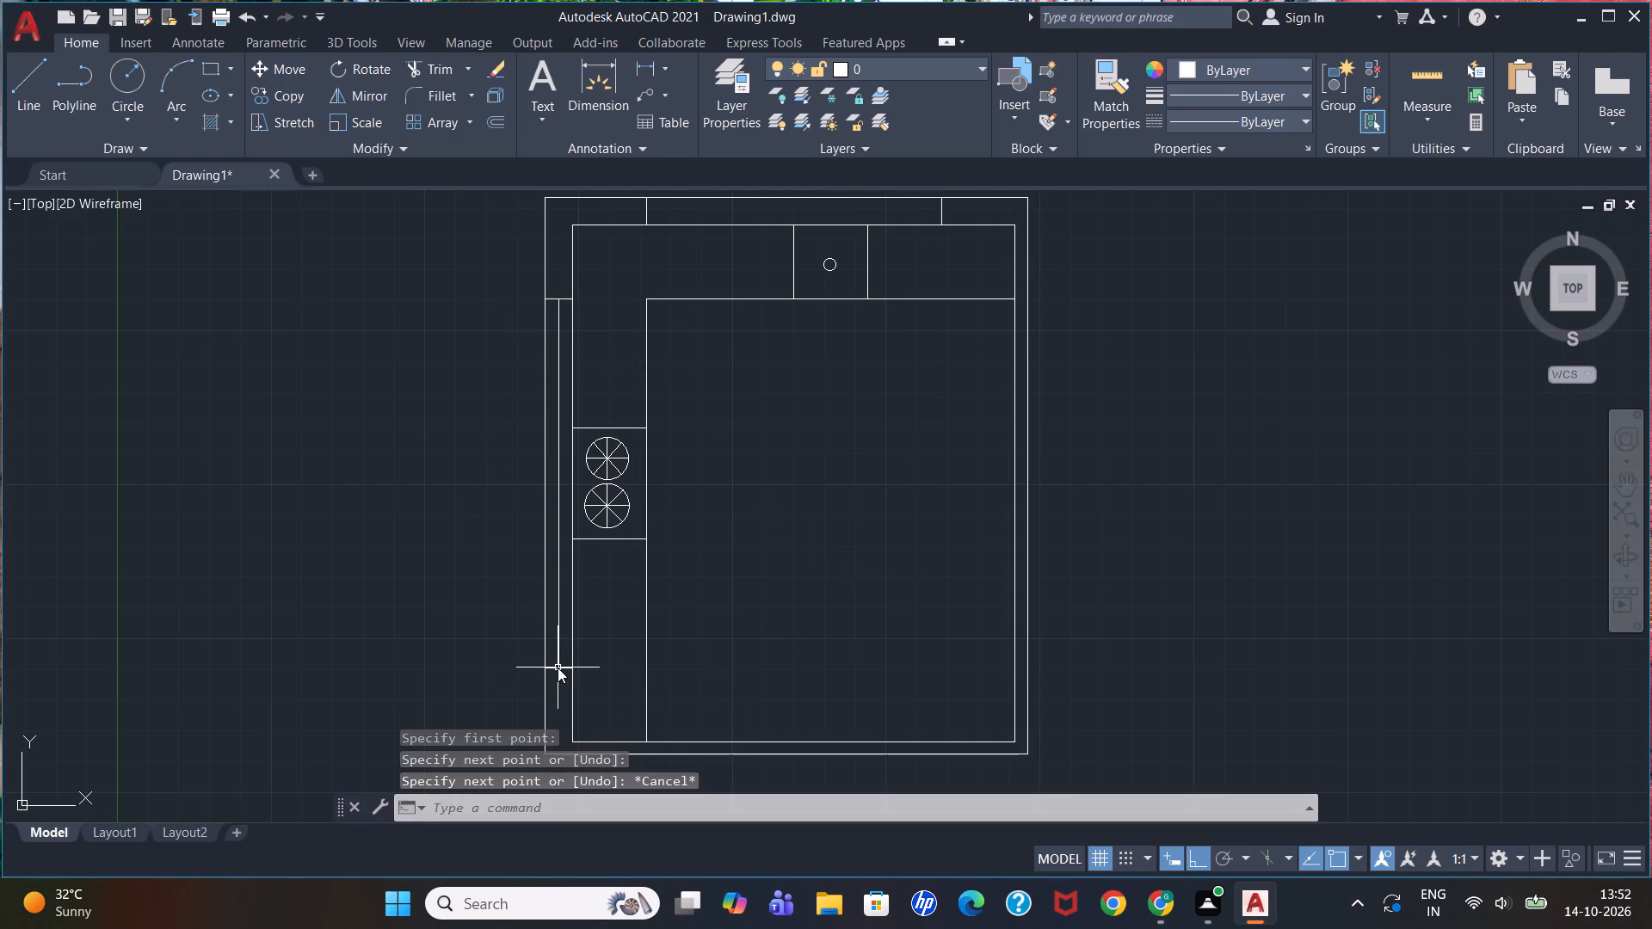
key("Return")
scroll(561, 640, "up", 2)
type("1\"")
key("Return")
left_click(551, 631)
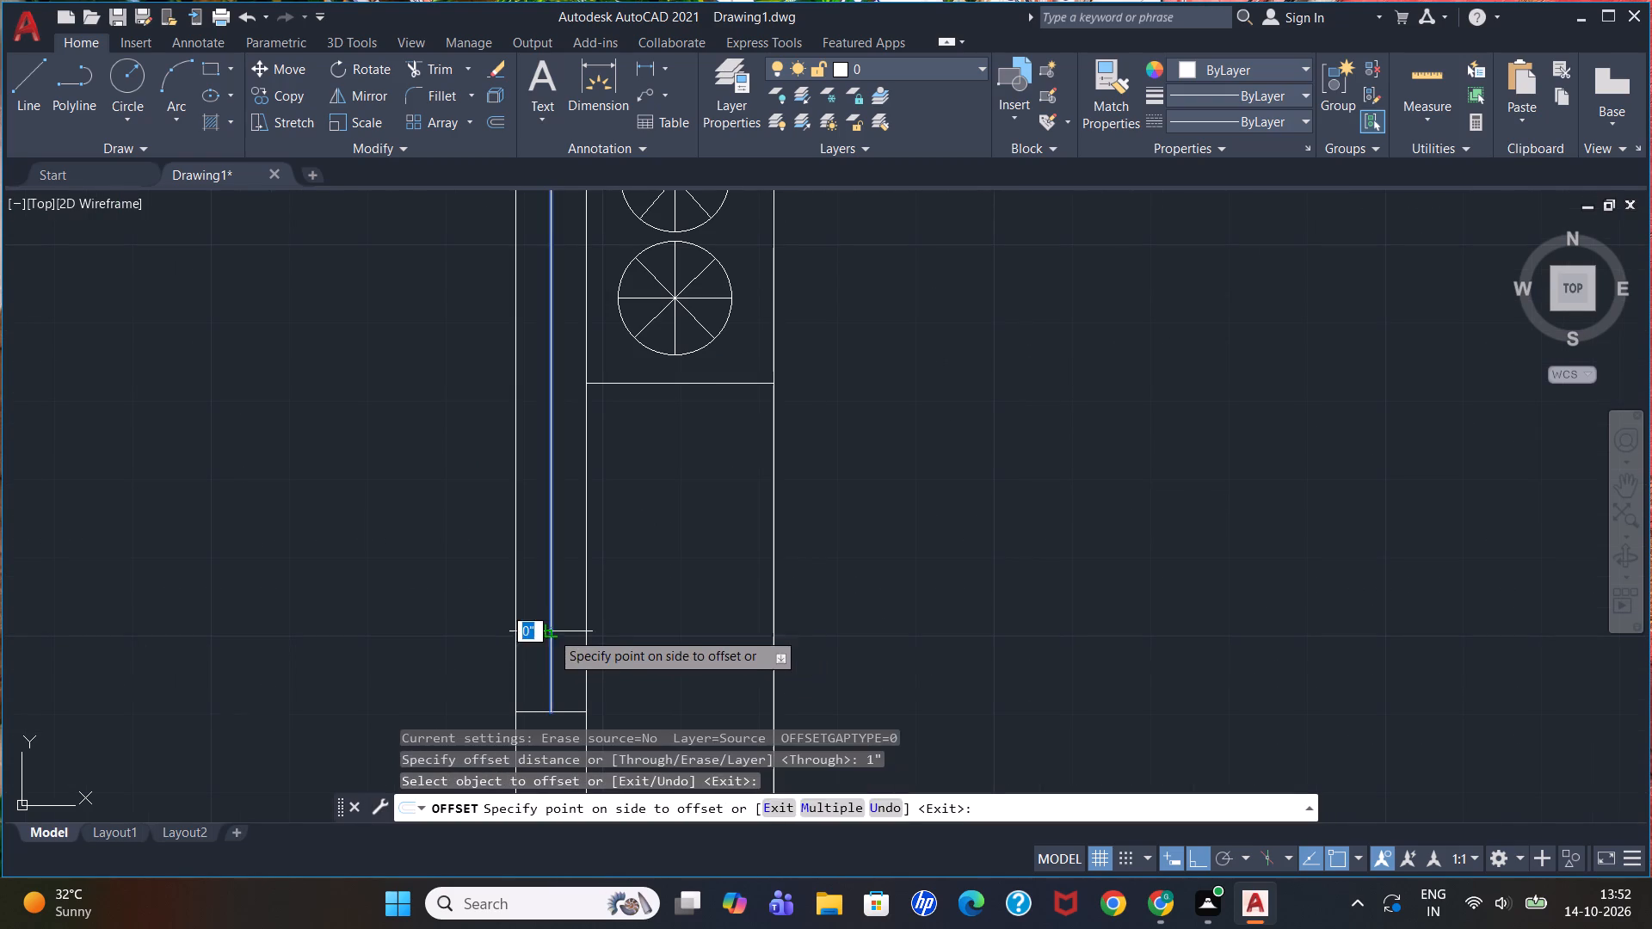
left_click(504, 643)
left_click(552, 637)
left_click(573, 648)
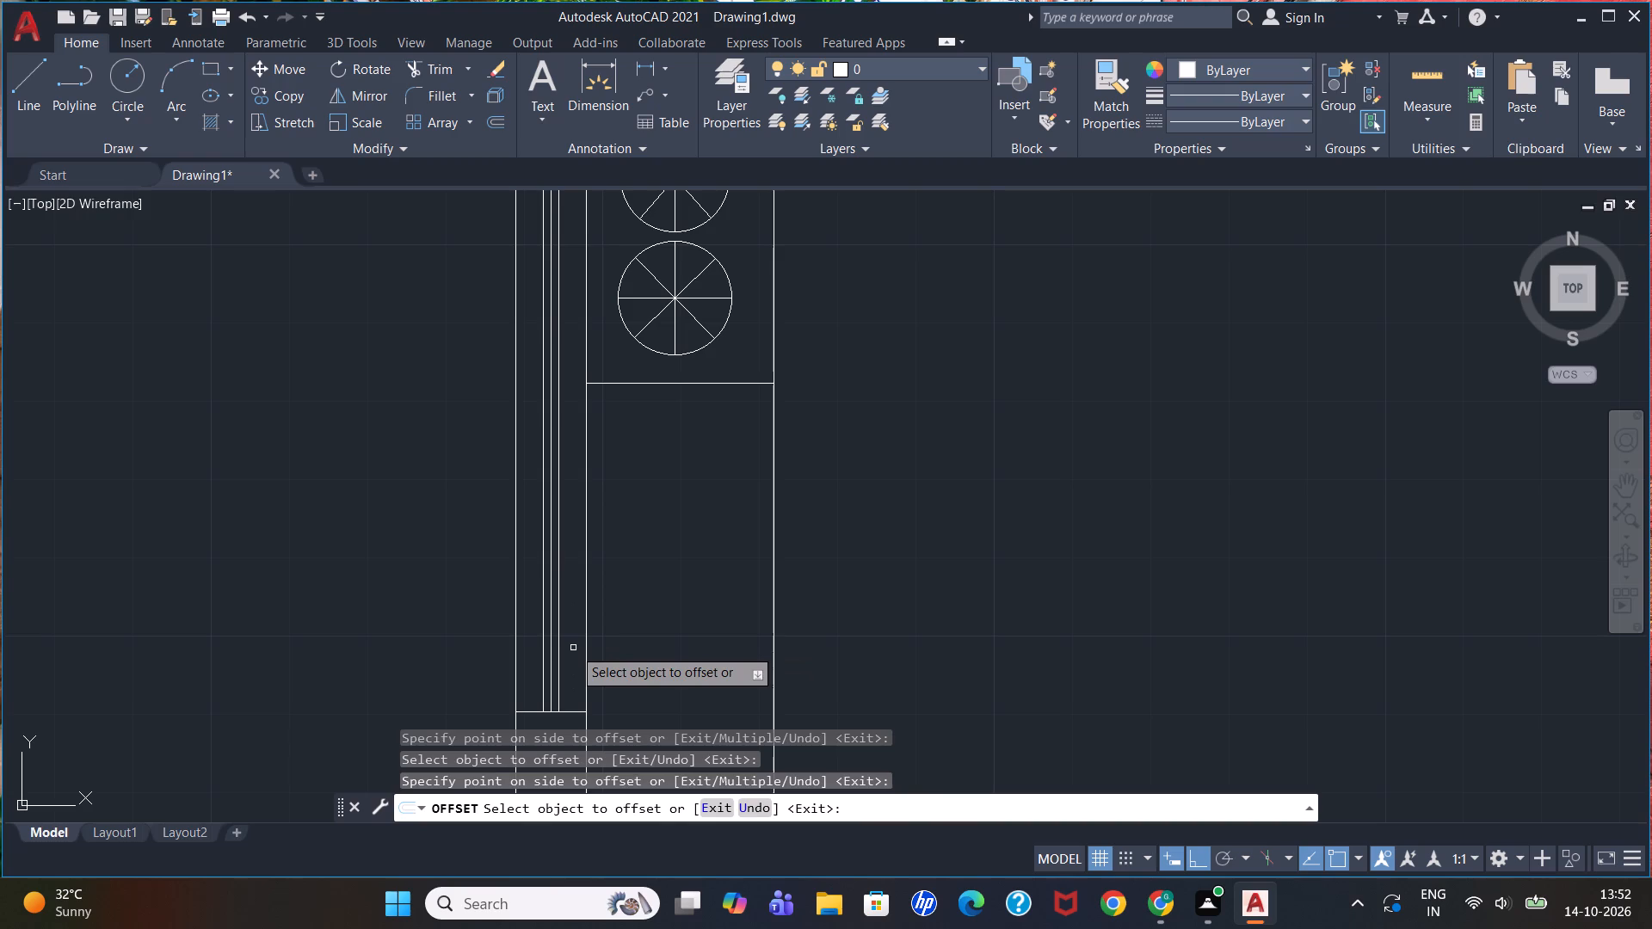
key("Escape")
Draw a horizontal line joining the midpoints of the top wall's two opening marks.
scroll(630, 583, "down", 3)
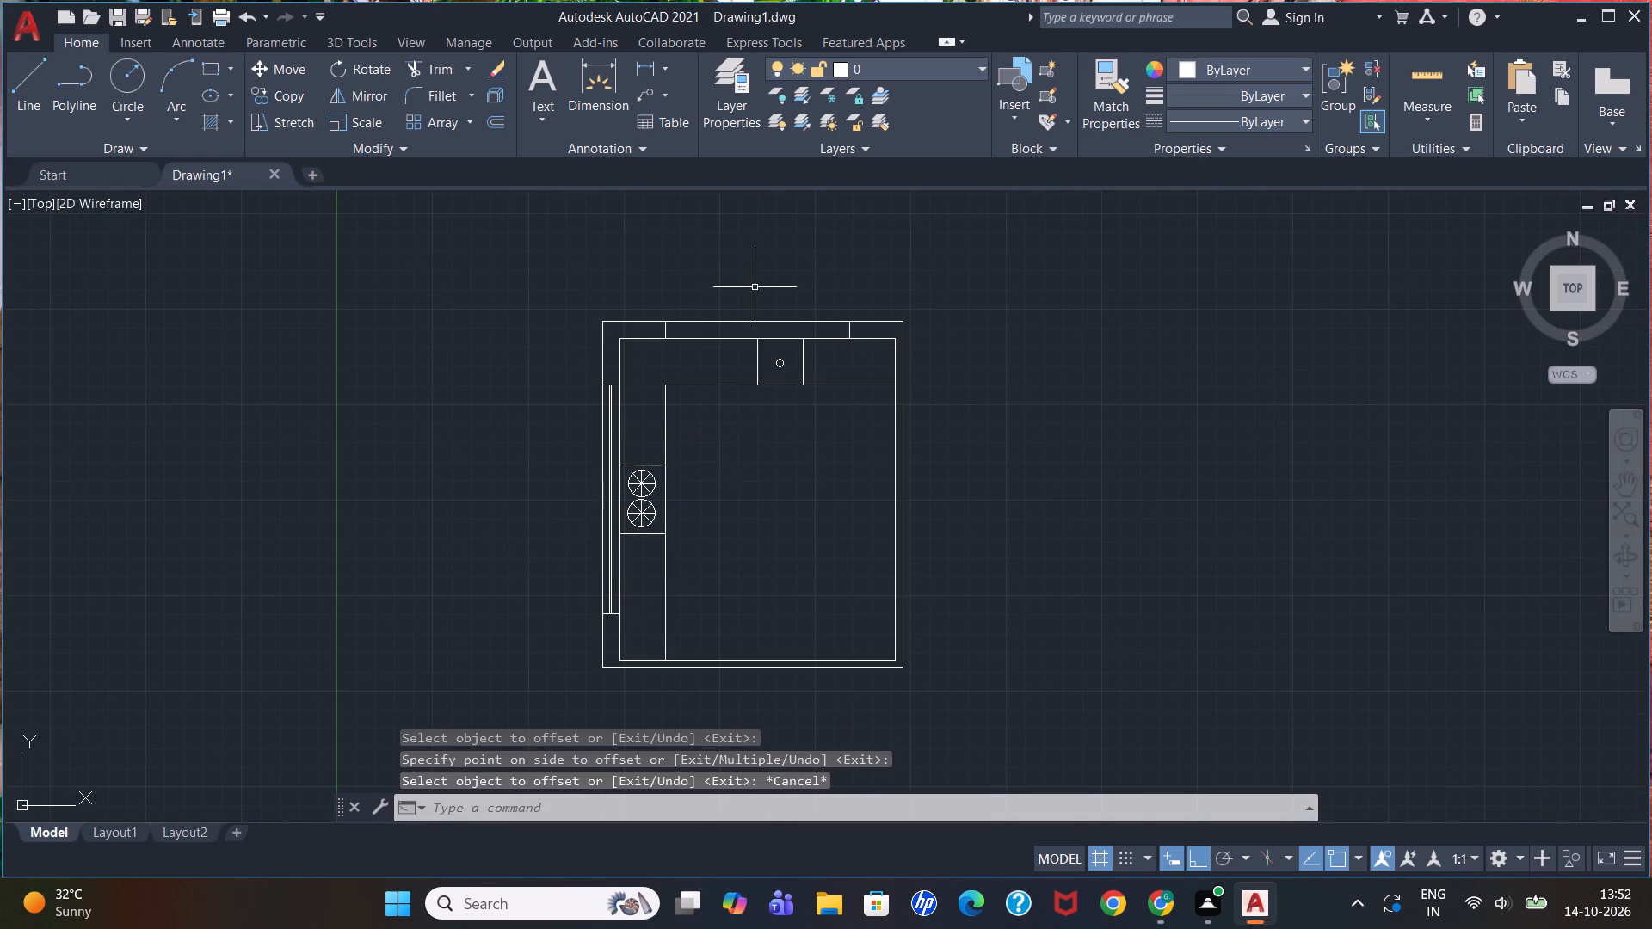
key("l")
key("Return")
scroll(755, 286, "up", 1)
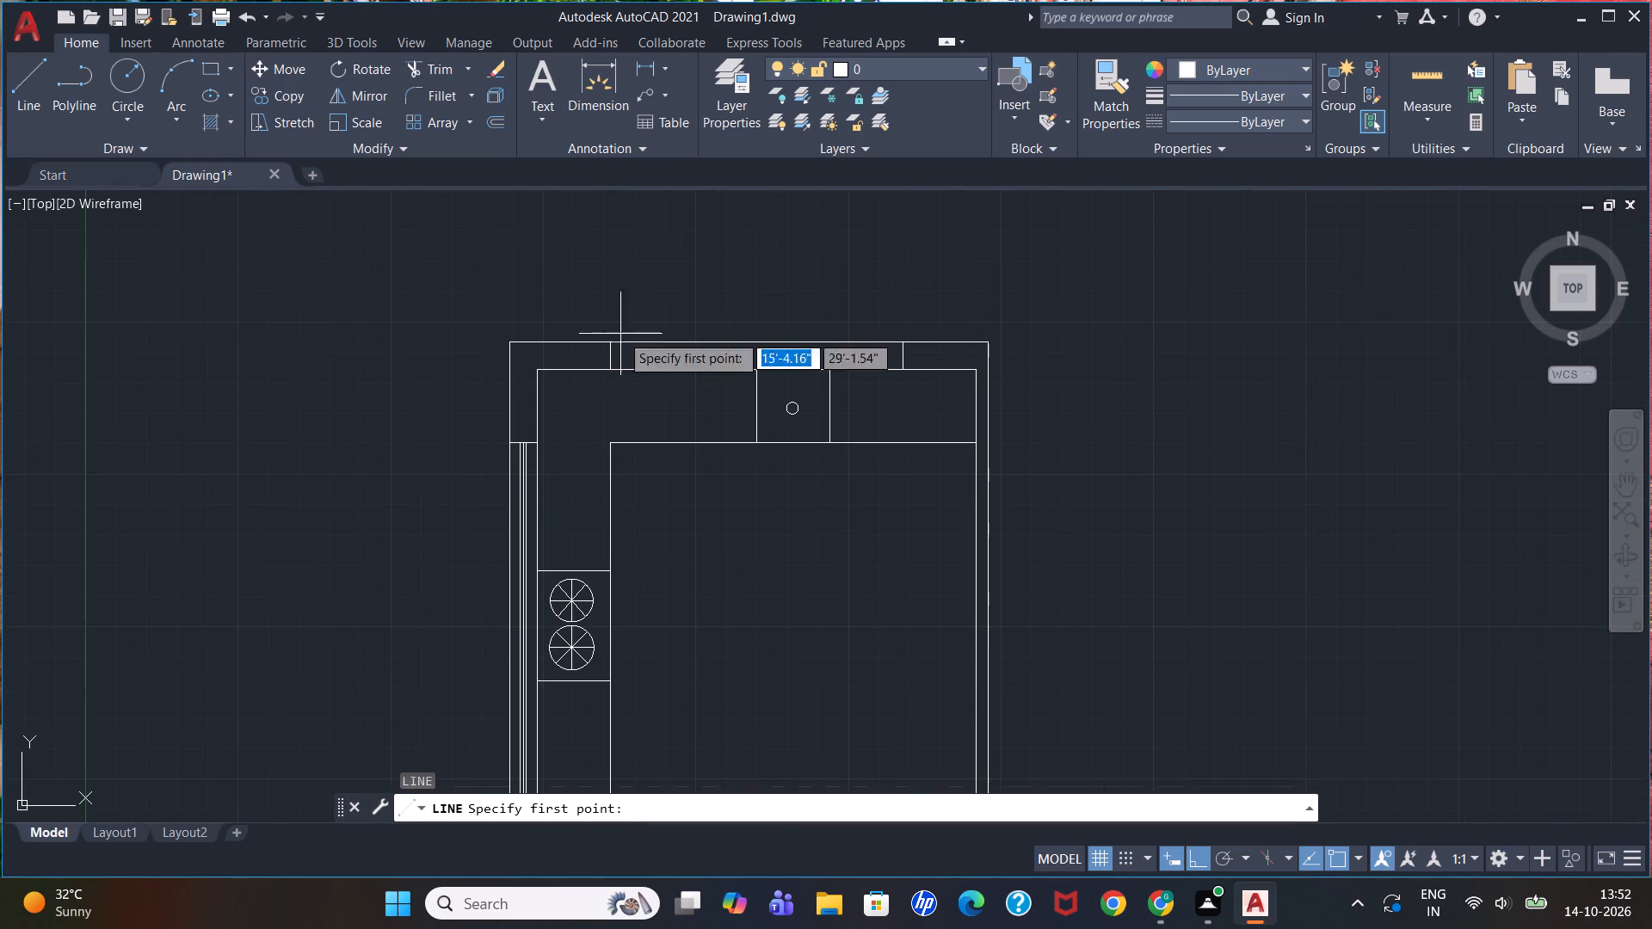
left_click(608, 354)
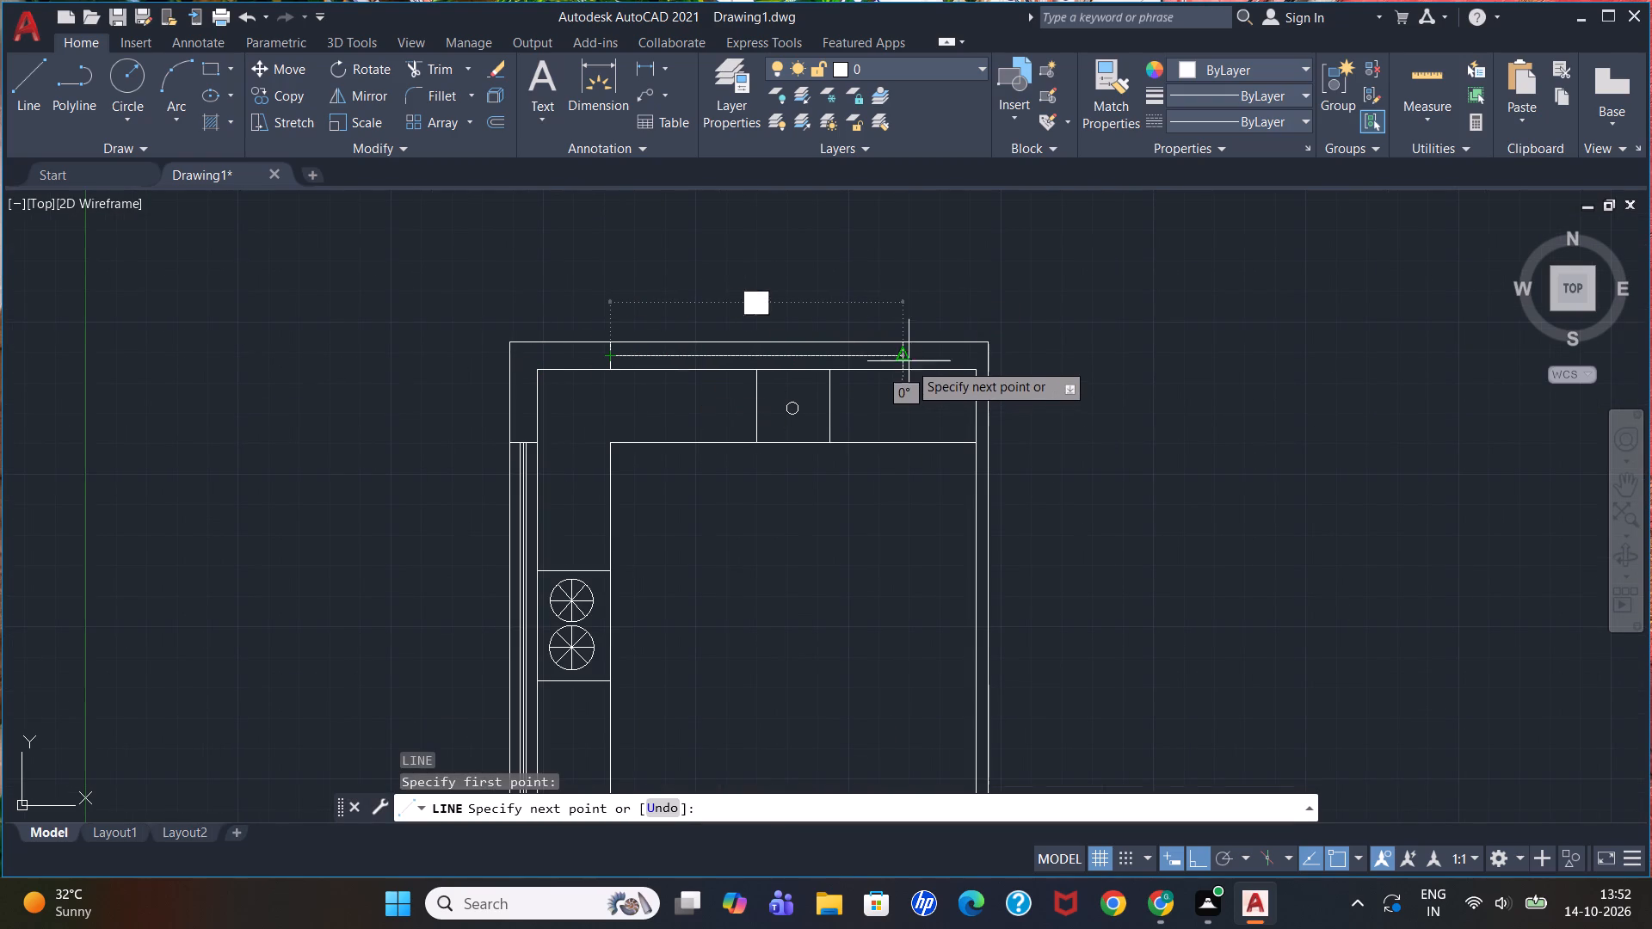
left_click(910, 354)
key("Escape")
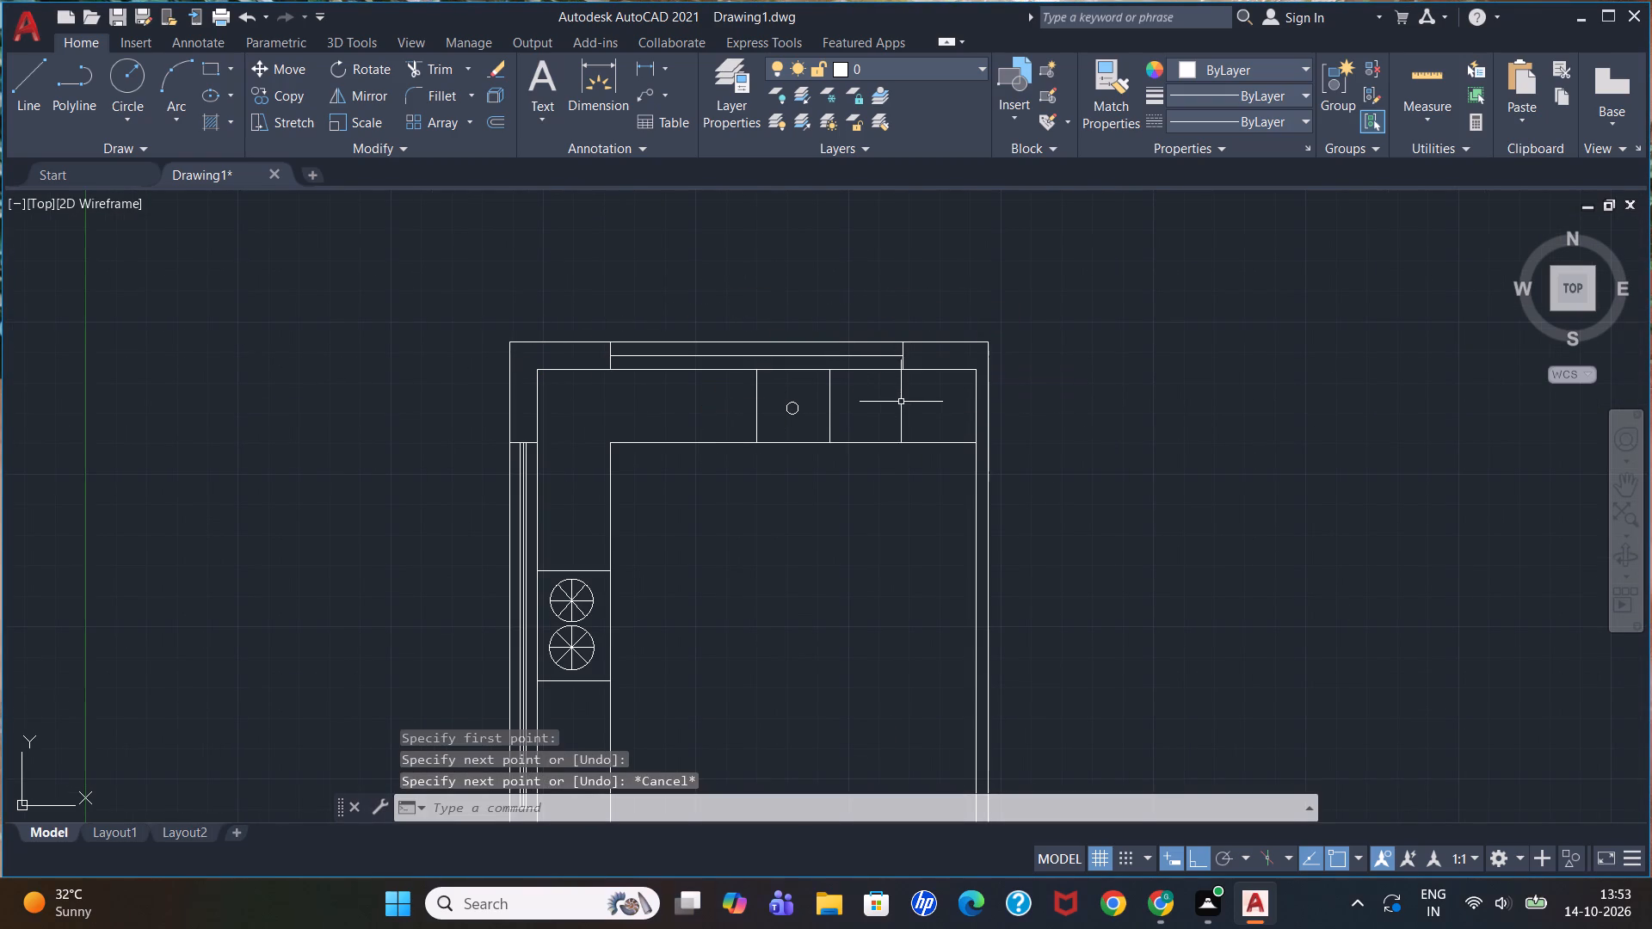
Offset the top wall window's centre line 1" above and below.
key("o")
key("Return")
type("1\"")
key("Return")
left_click(870, 354)
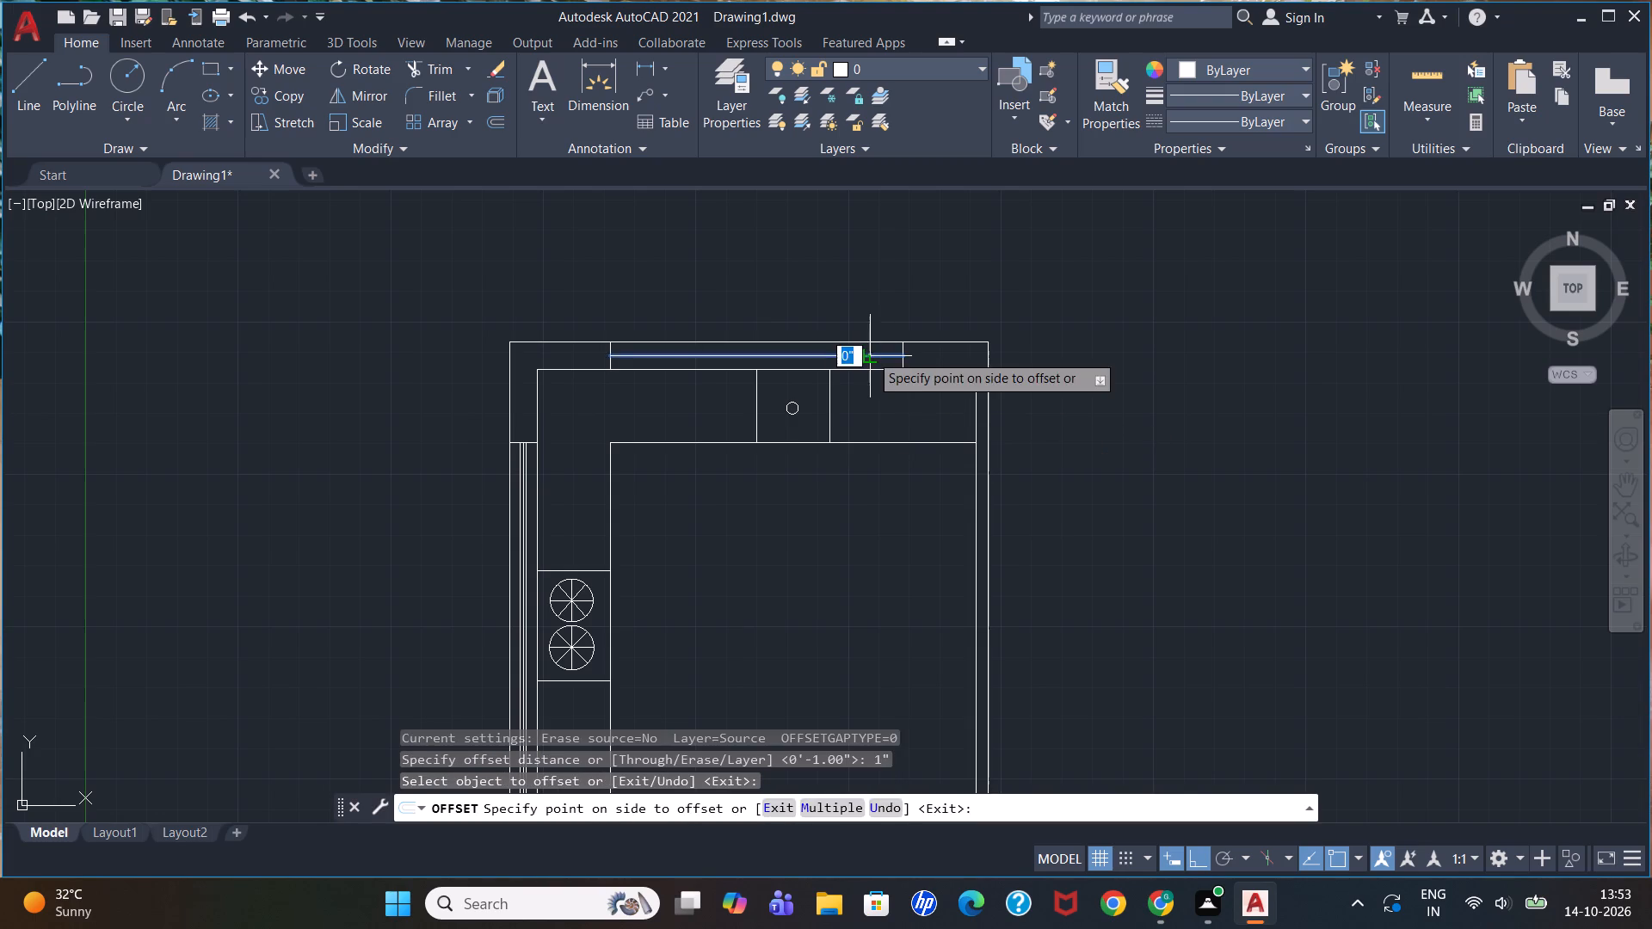
left_click(870, 341)
scroll(861, 363, "up", 1)
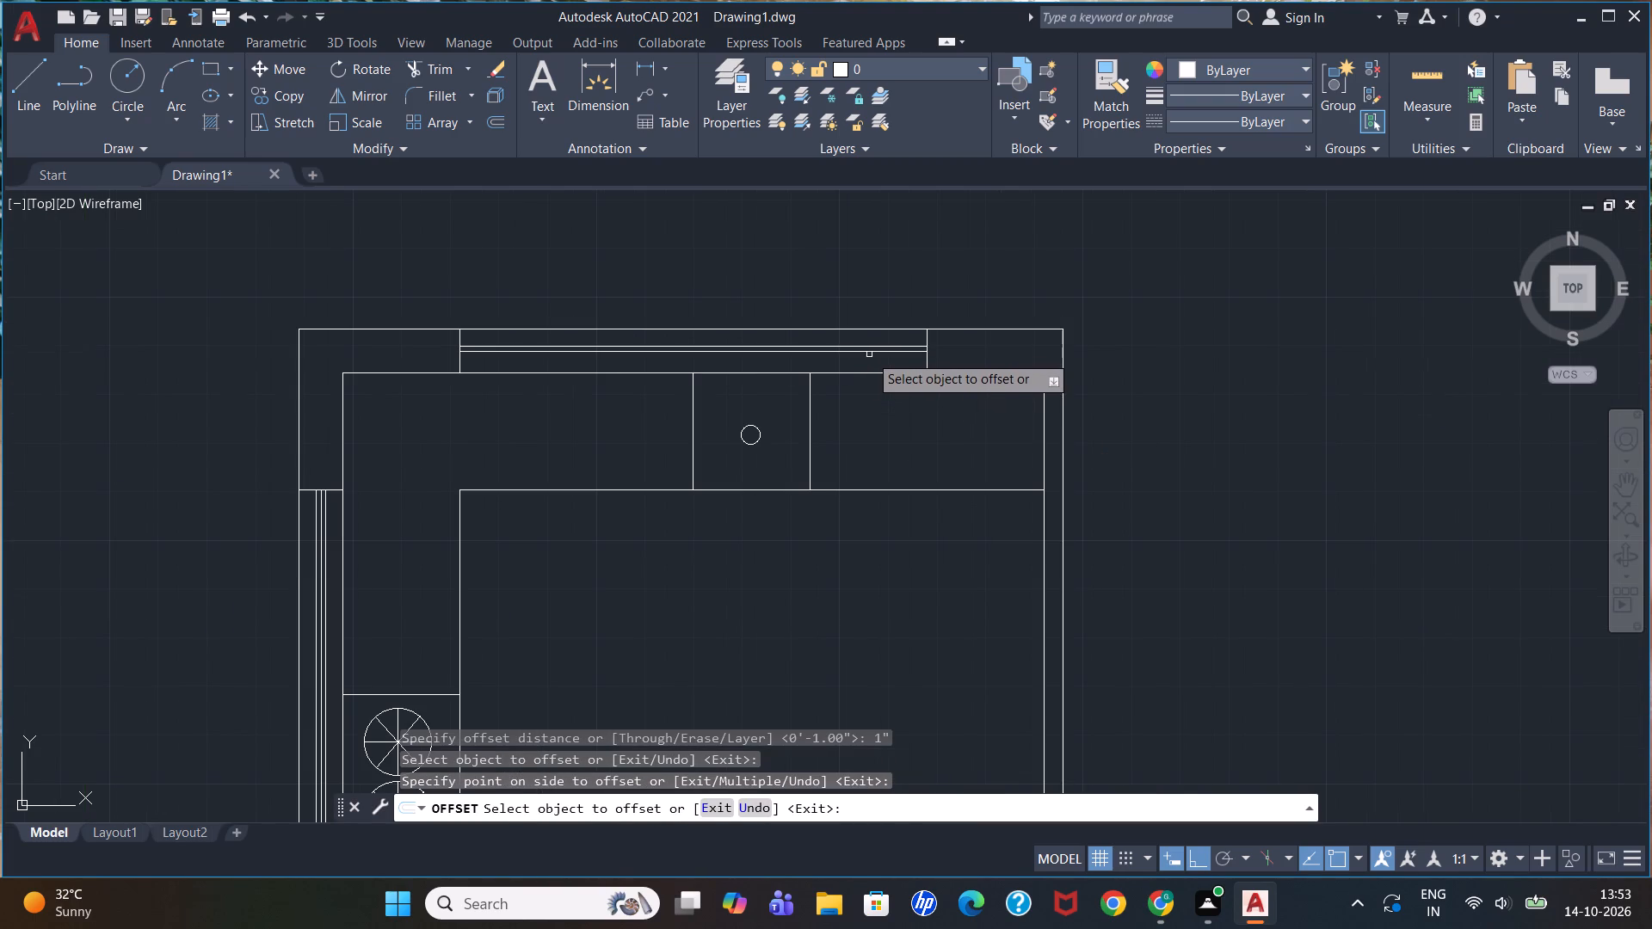
left_click(871, 353)
left_click(868, 366)
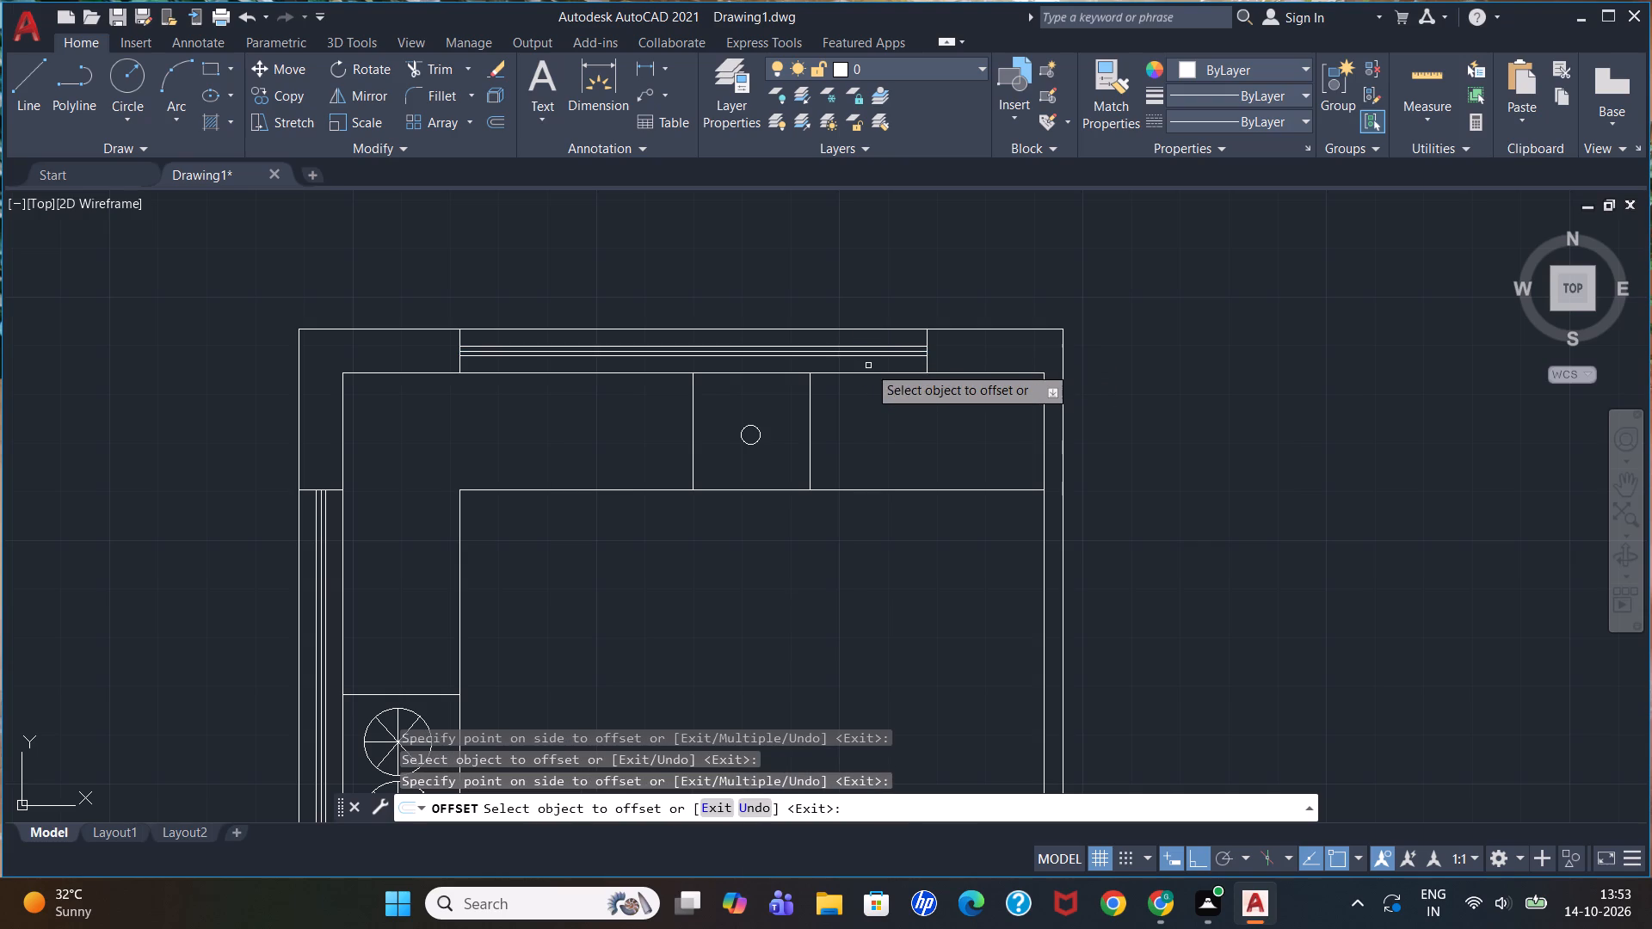
key("Escape")
Offset the right wall's inner line 1'6" into the room.
scroll(868, 366, "down", 2)
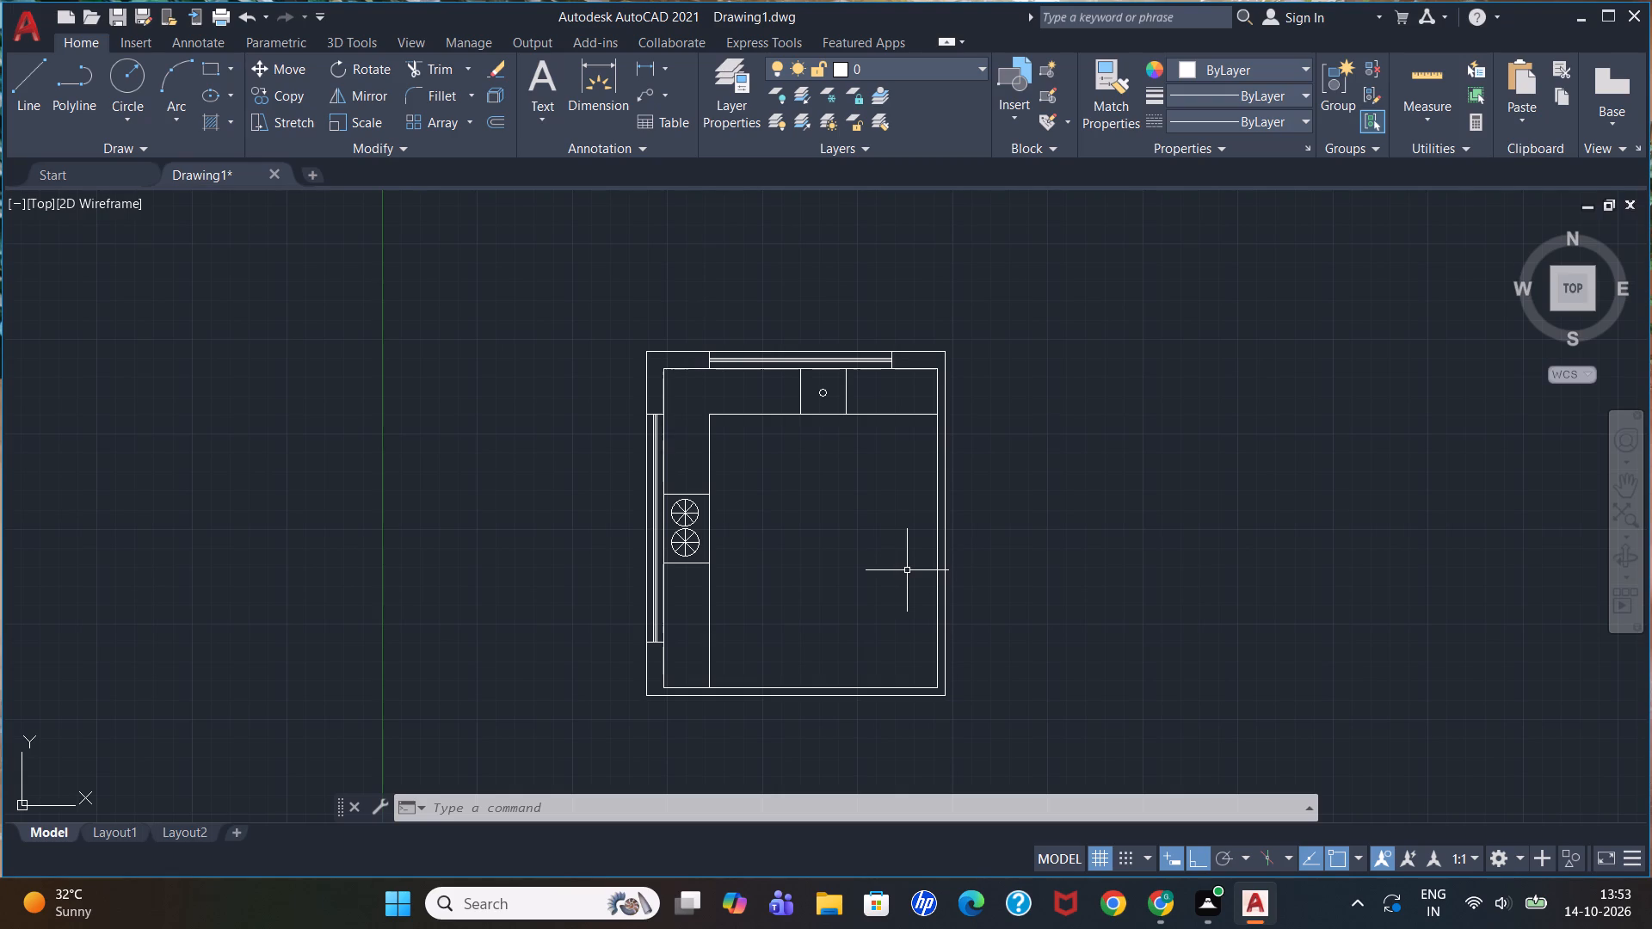
key("o")
key("Return")
type("1'6\"")
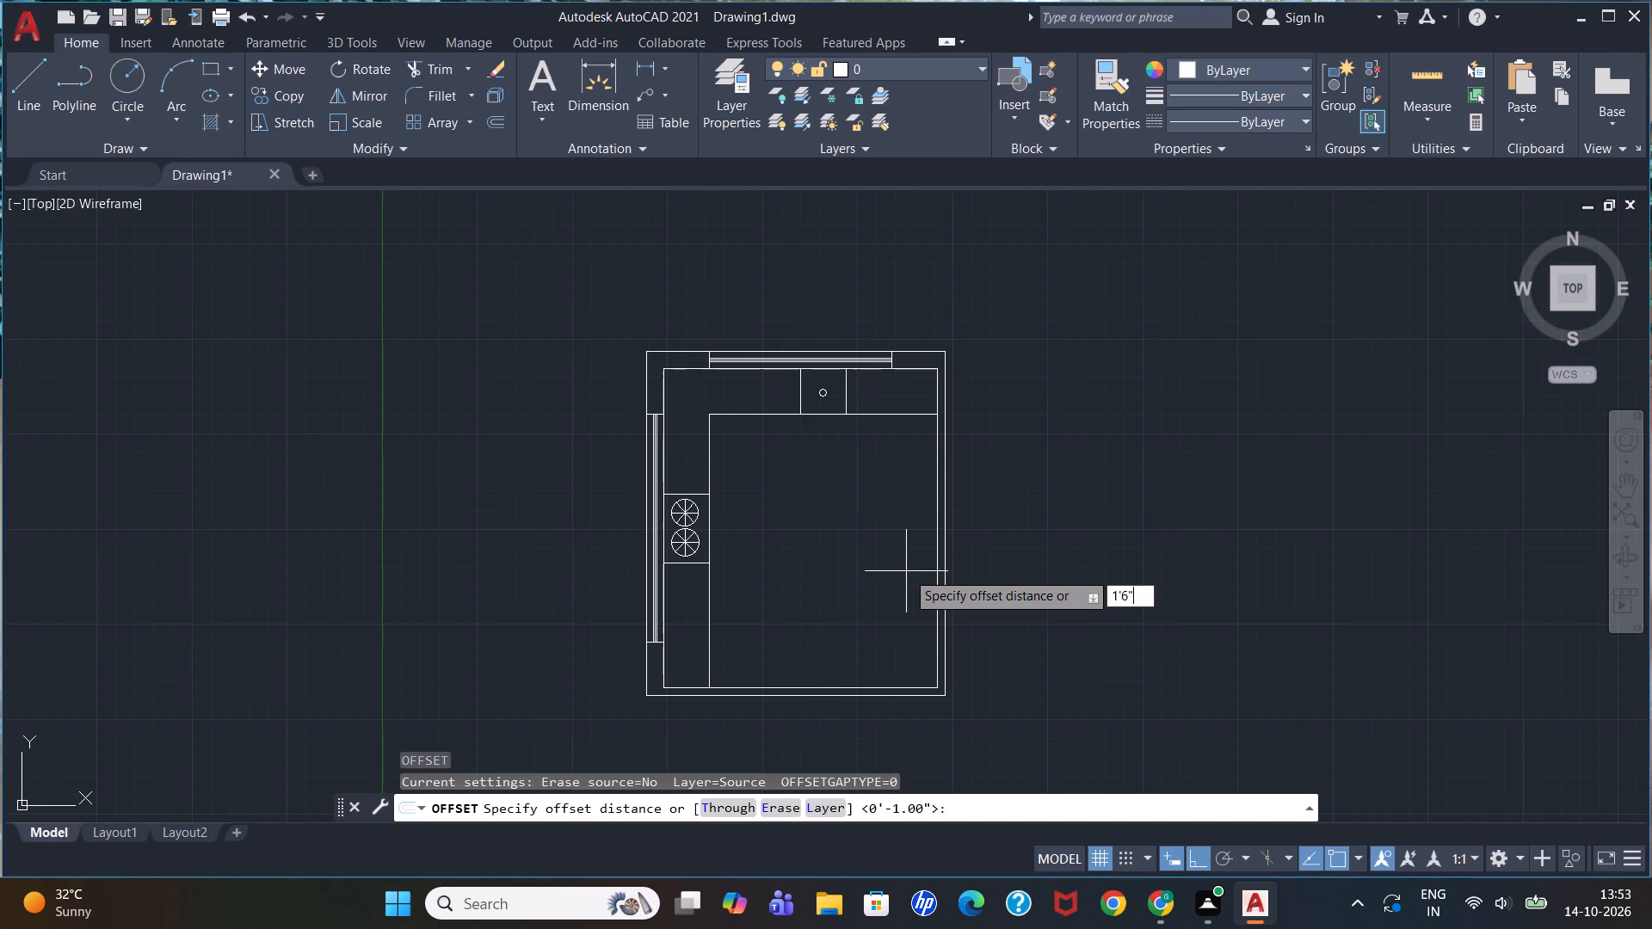
key("Return")
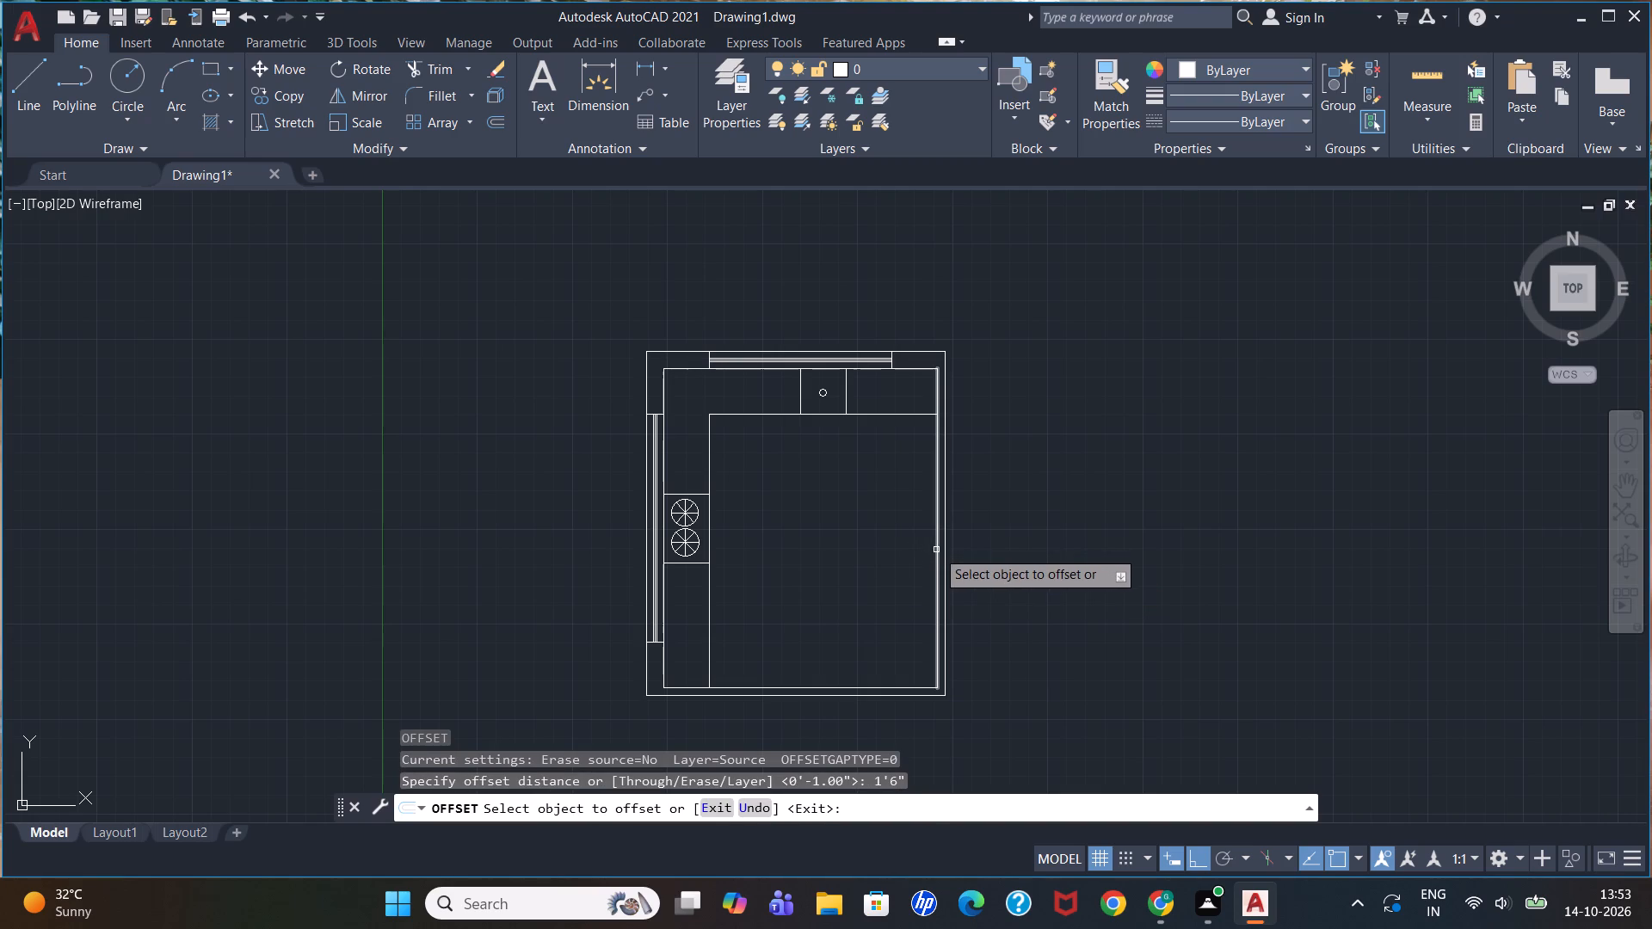
left_click(938, 550)
left_click(885, 561)
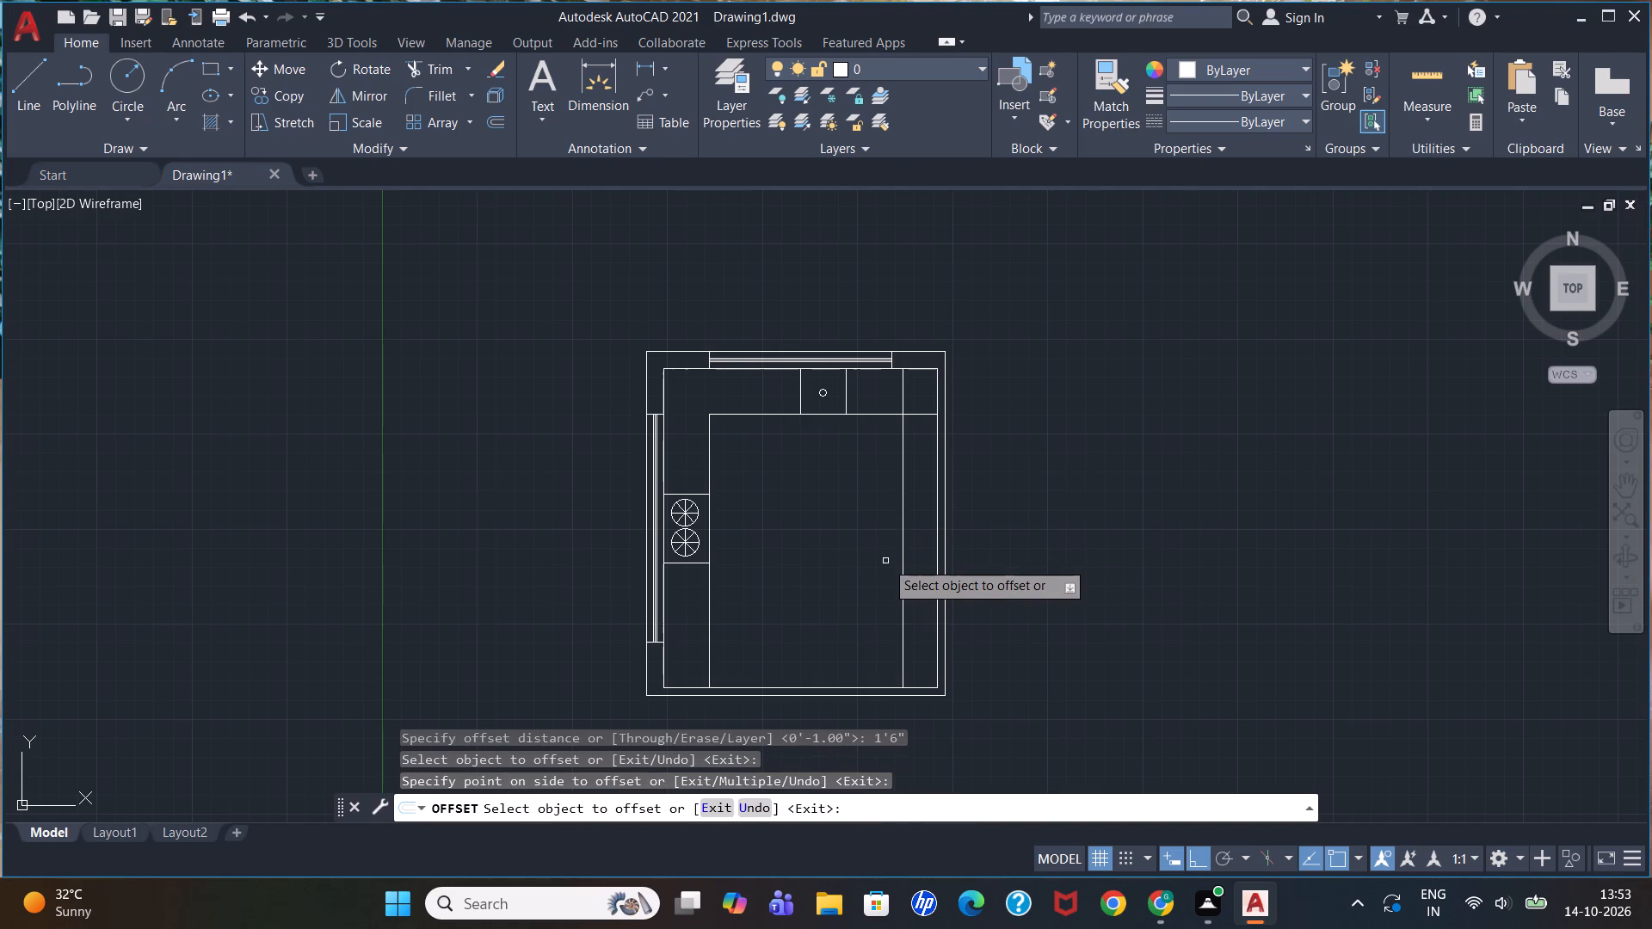
key("Escape")
key("Escape")
key("Escape")
key("Escape")
key("Escape")
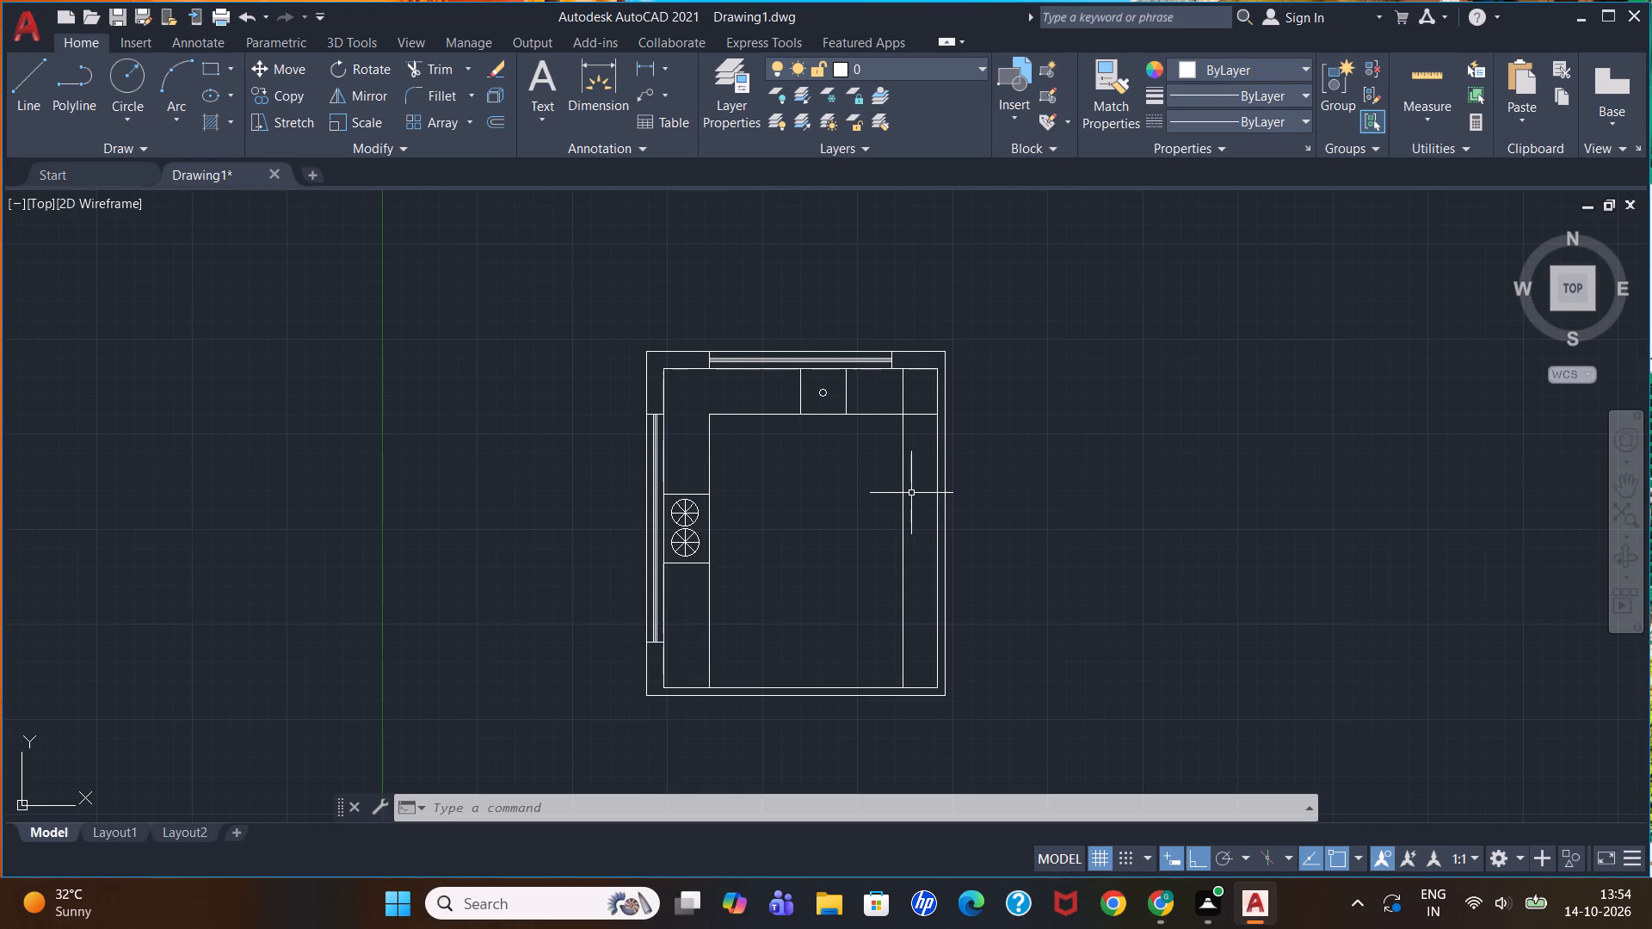
Trim the overlapping top counter and 1'6" strip lines in the room's upper-right corner so their inner edges form a clean corner.
type("tr")
key("Return")
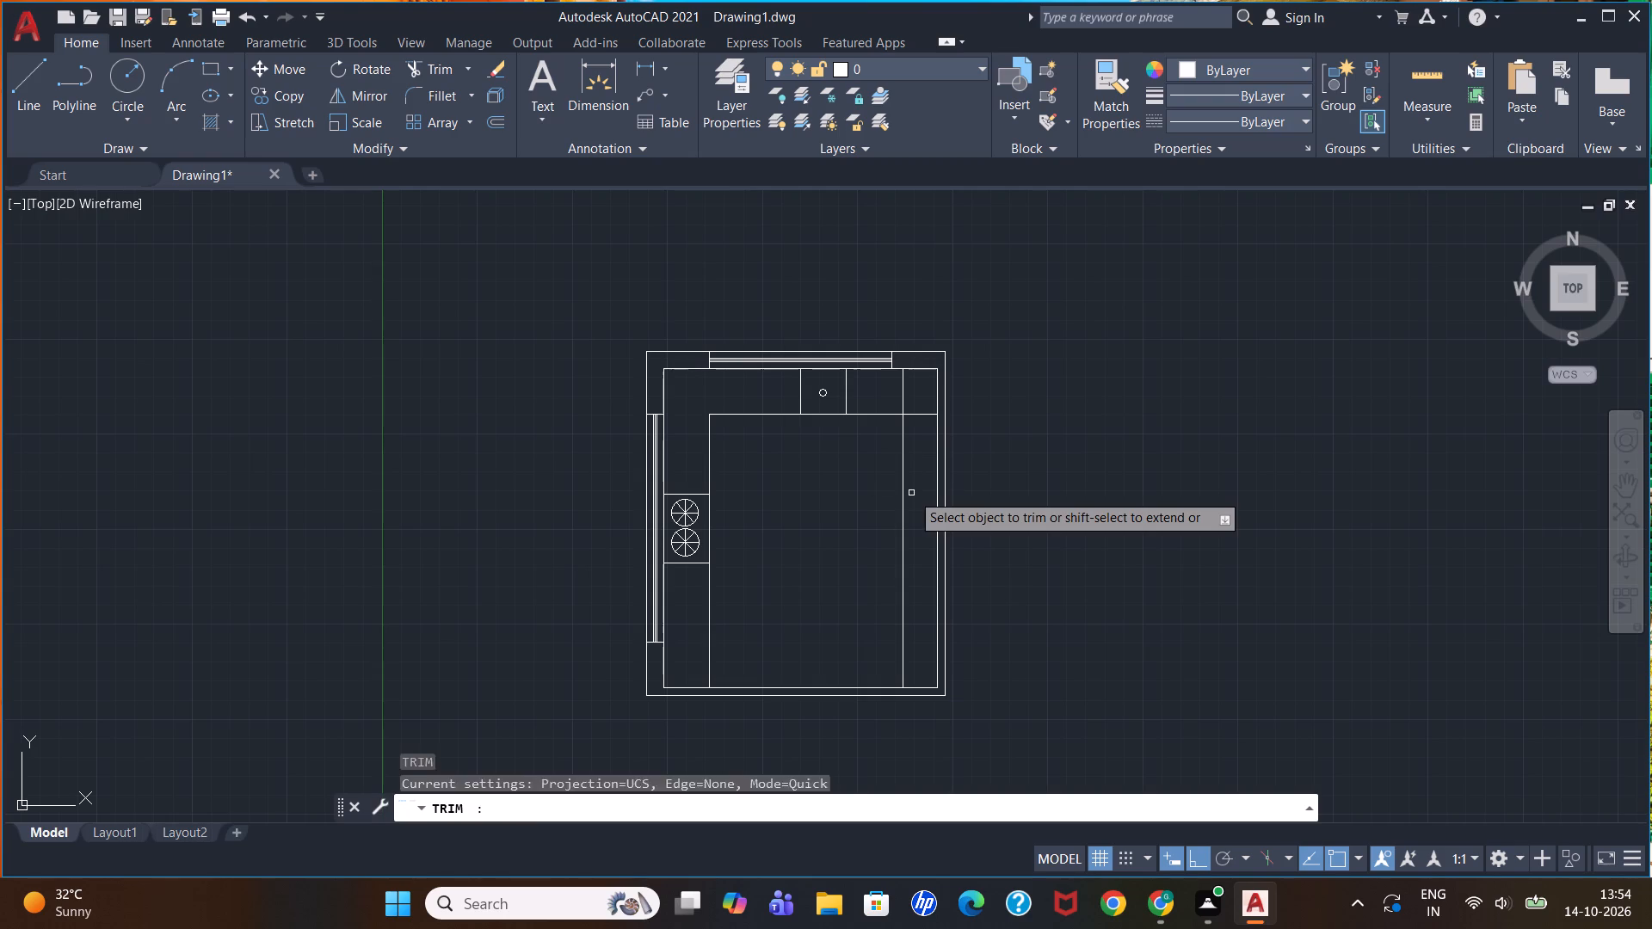
key("Return")
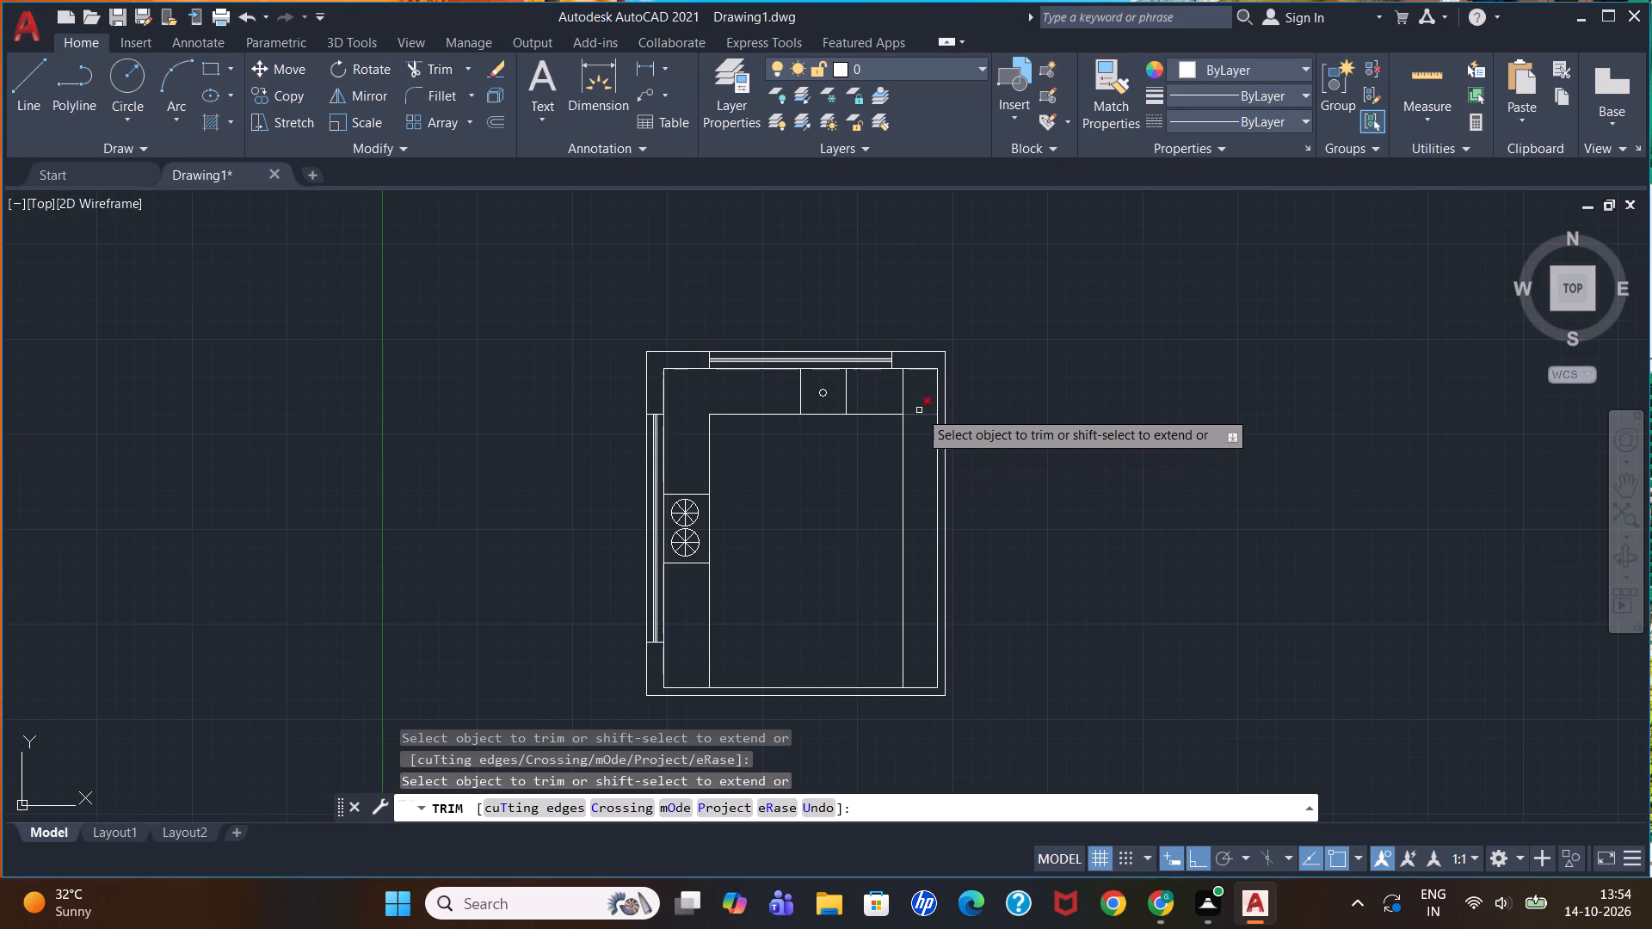
left_click(915, 418)
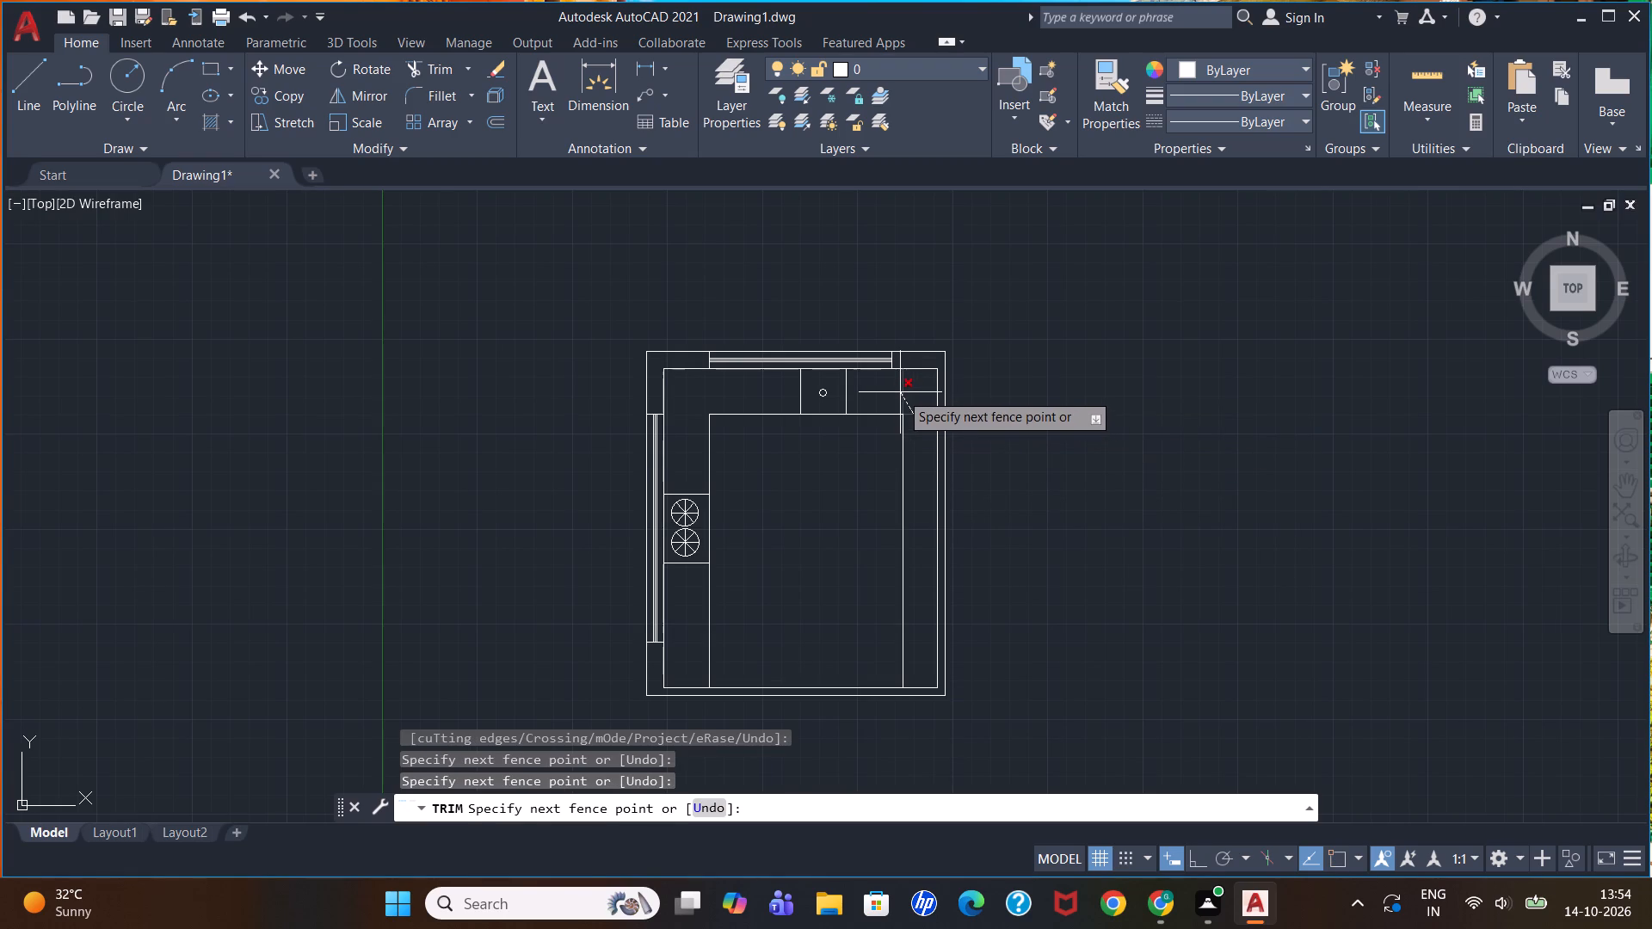
left_click(900, 392)
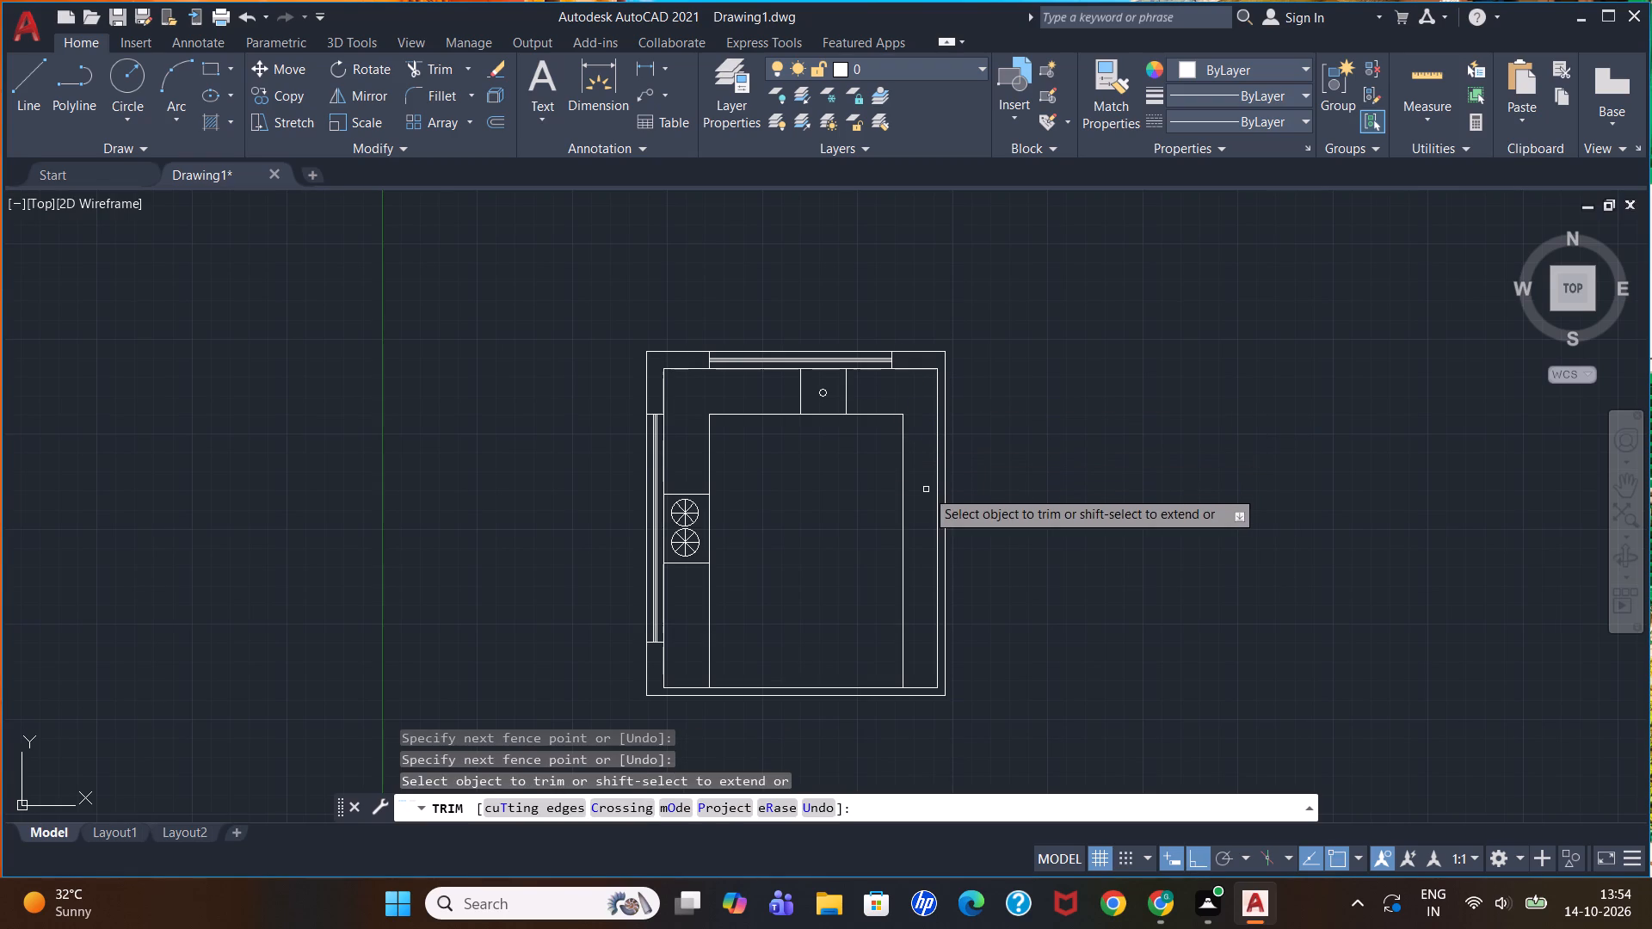
key("Escape")
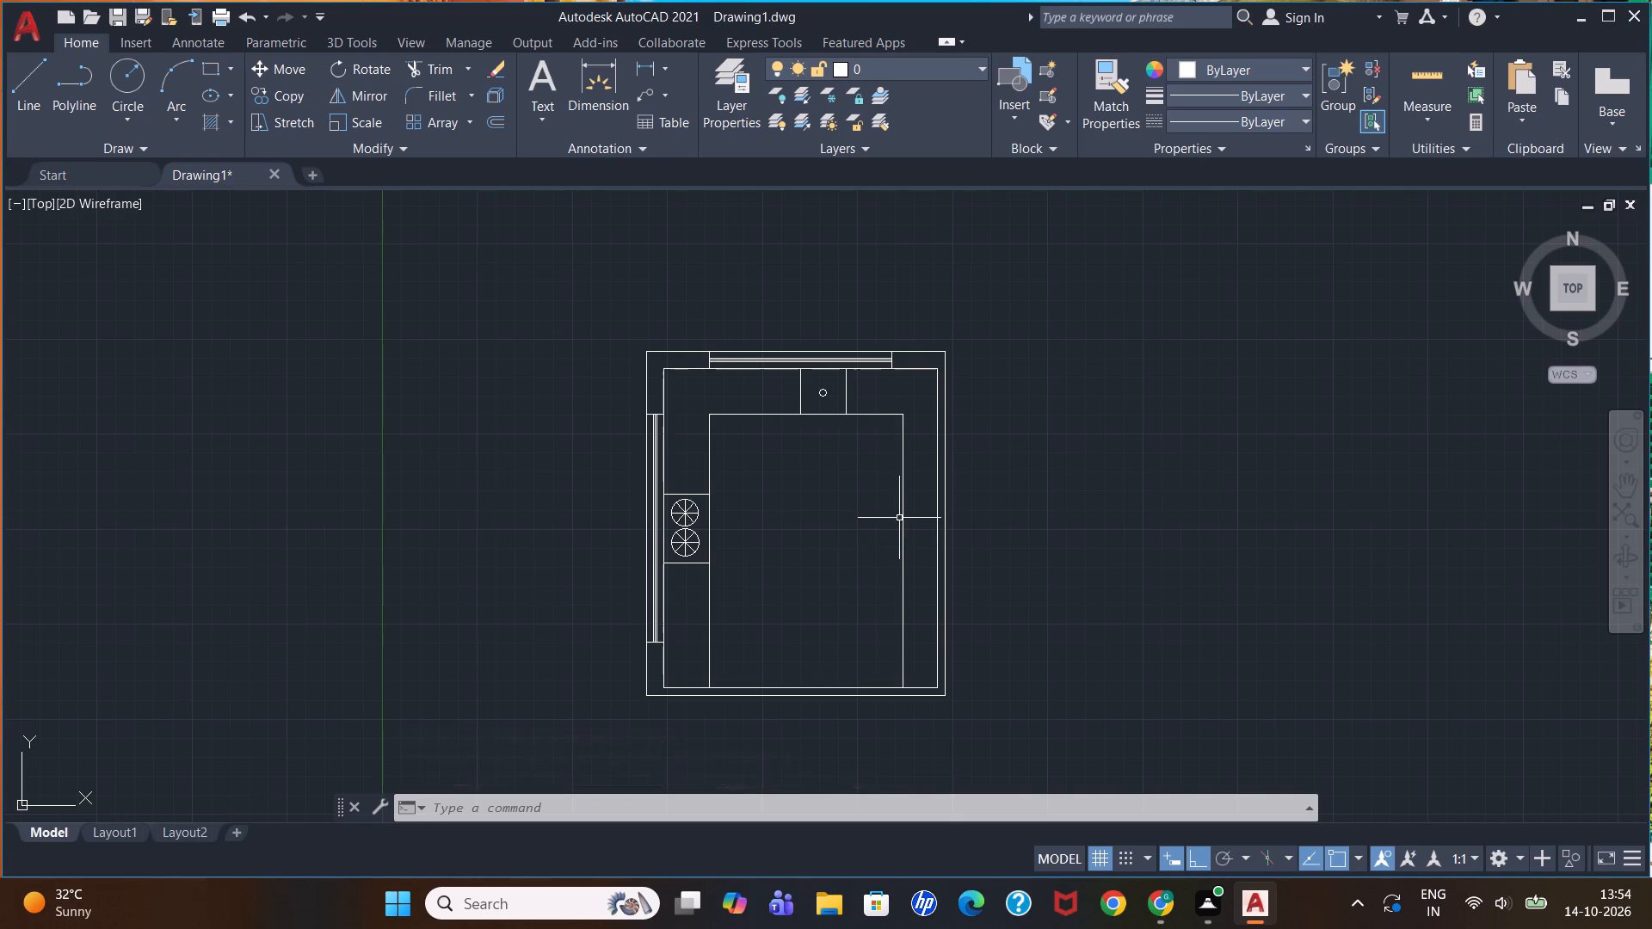
key("o")
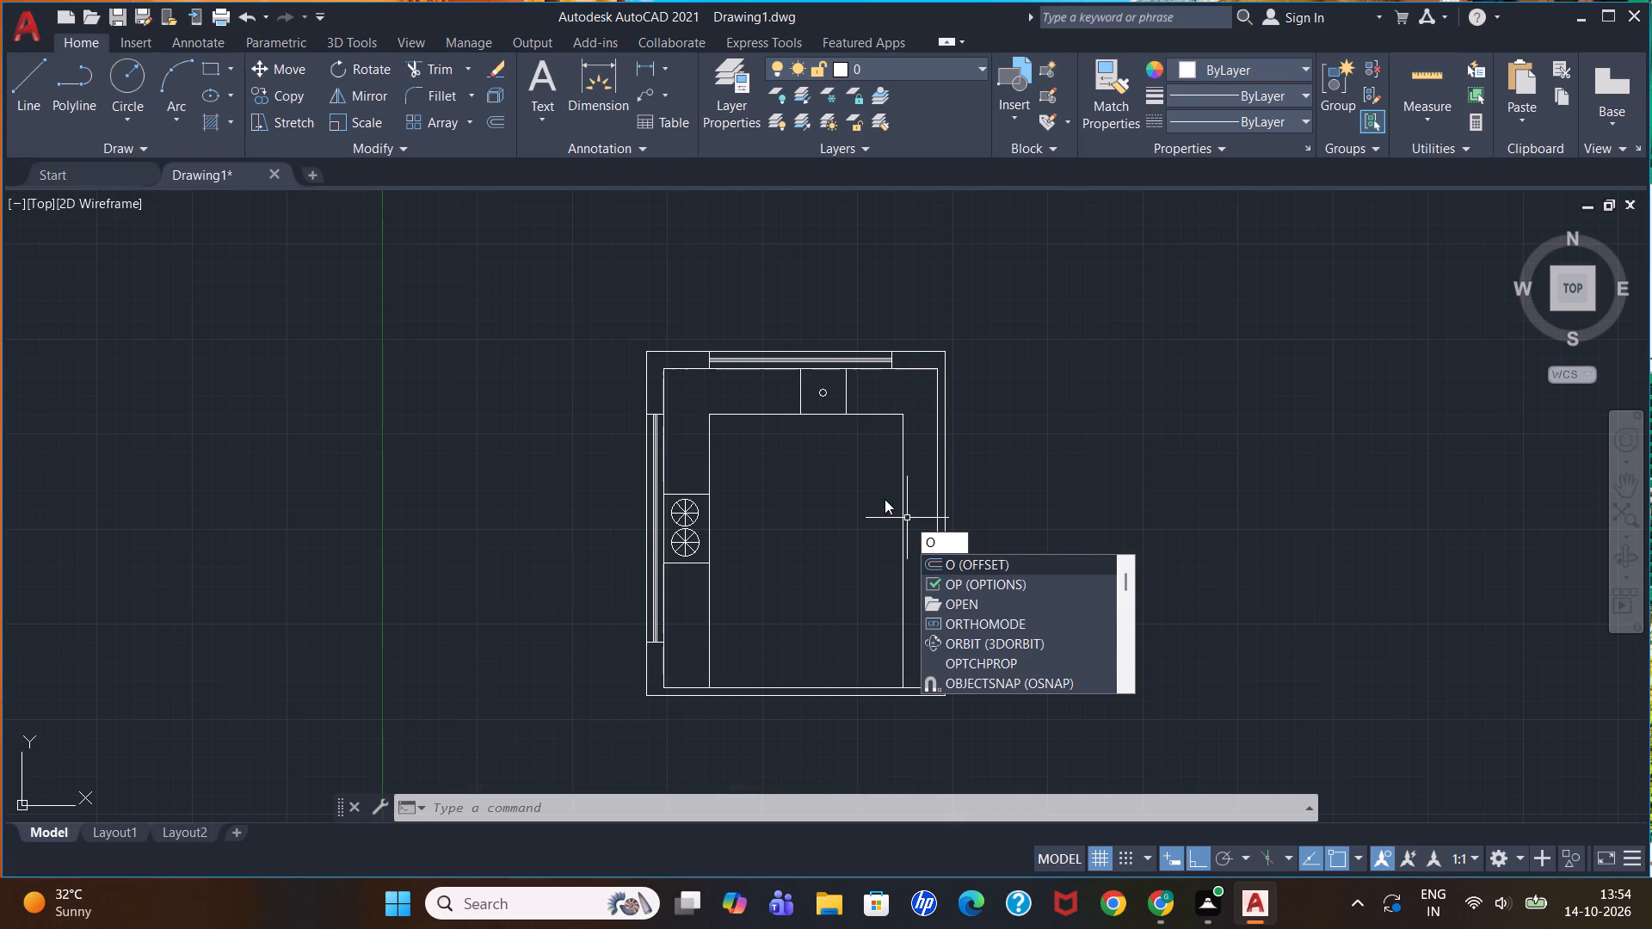
key("Escape")
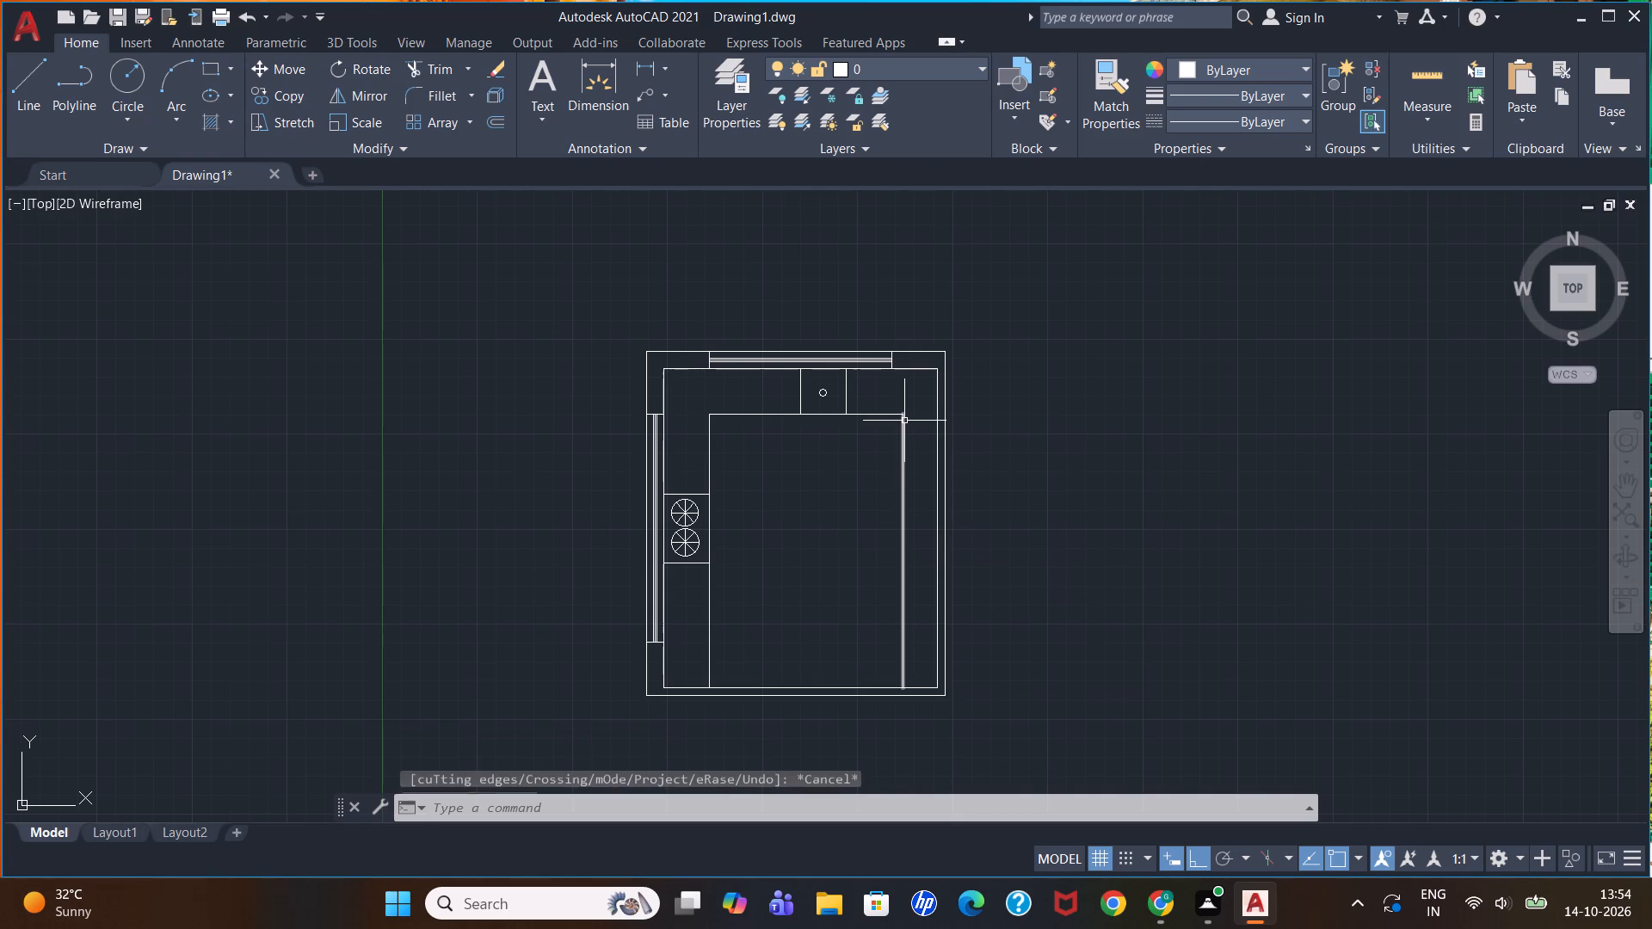
Draw a line 4' down the right strip's edge from the counter's inner corner, continuing perpendicularly across to the right wall's inner line.
key("l")
key("Return")
left_click(903, 411)
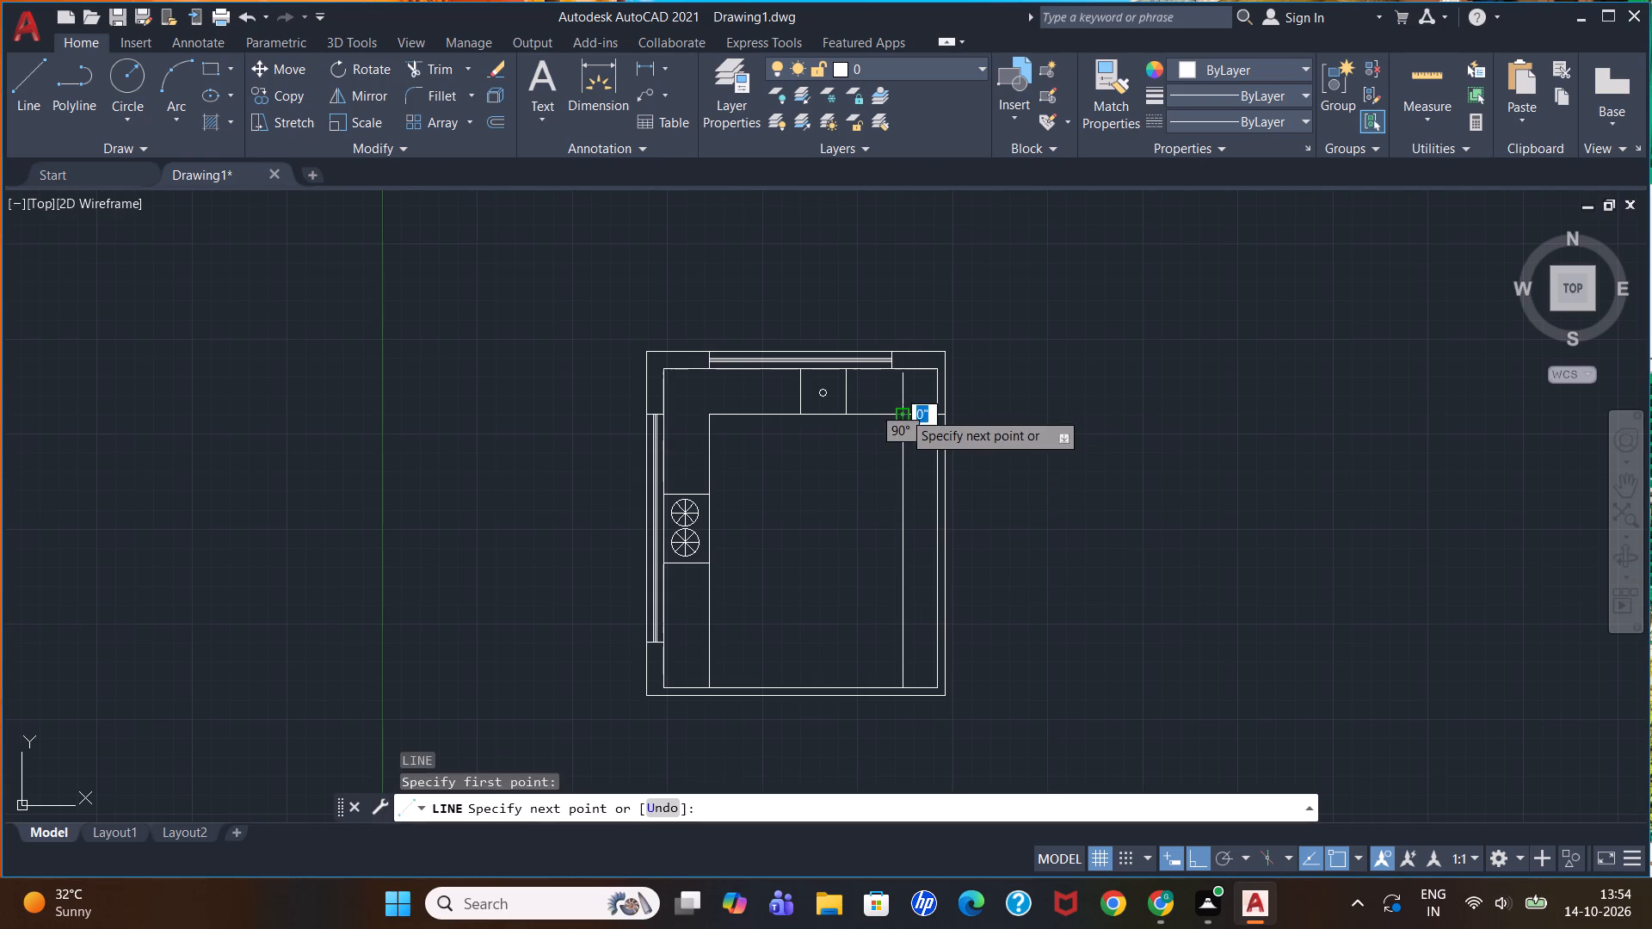
type("4'")
key("Return")
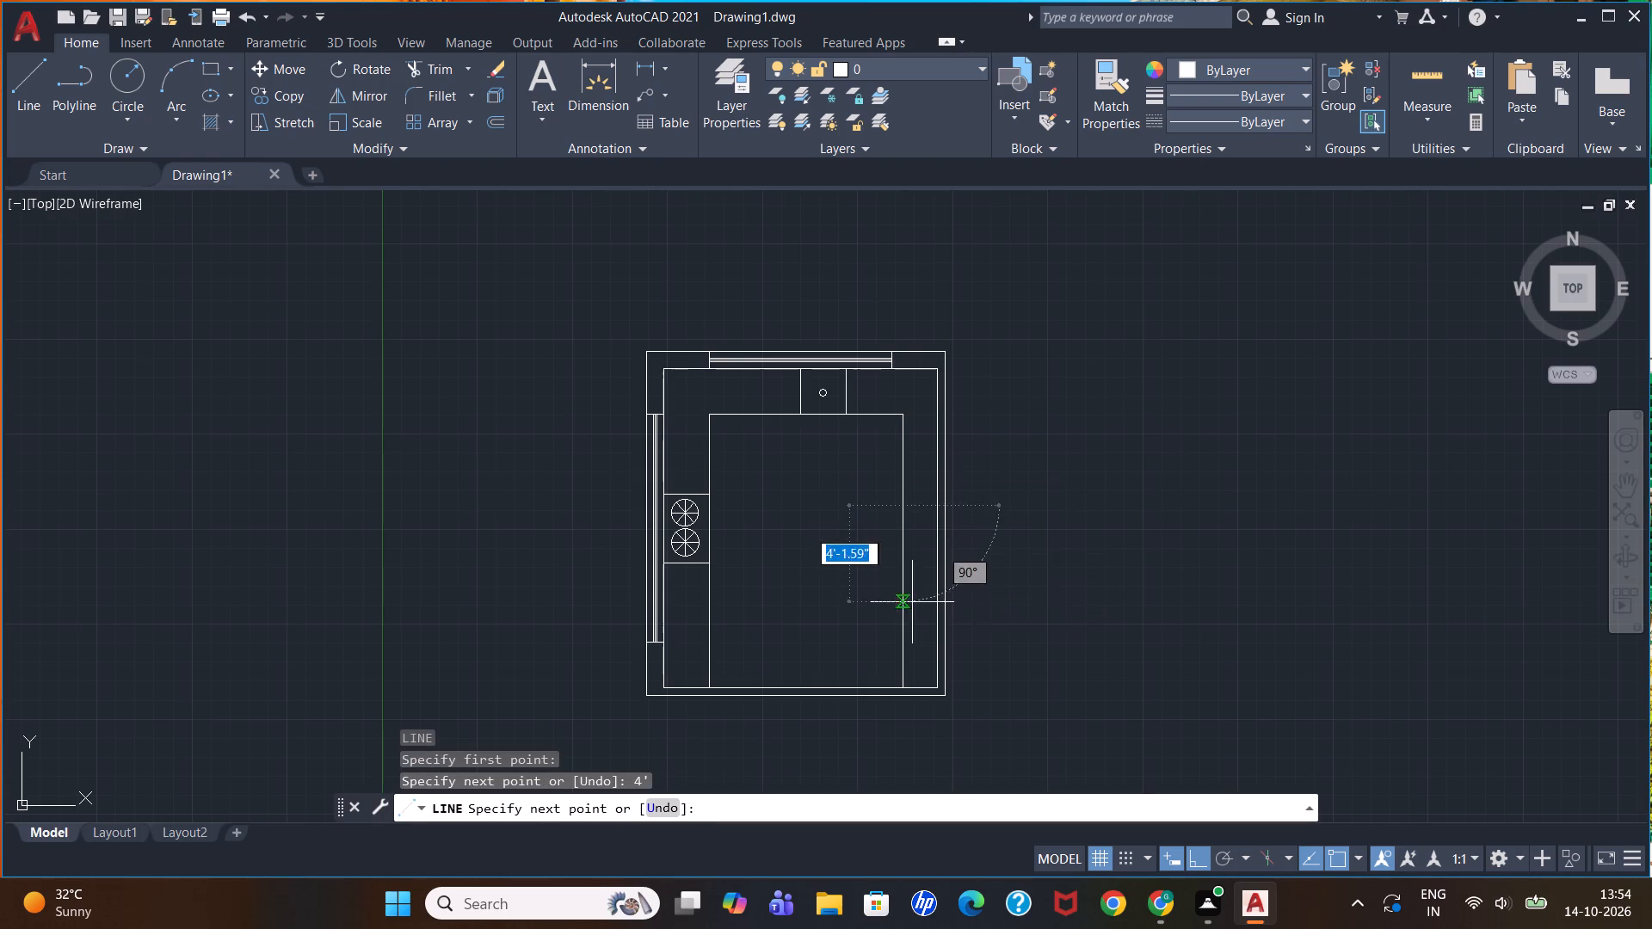
left_click(937, 504)
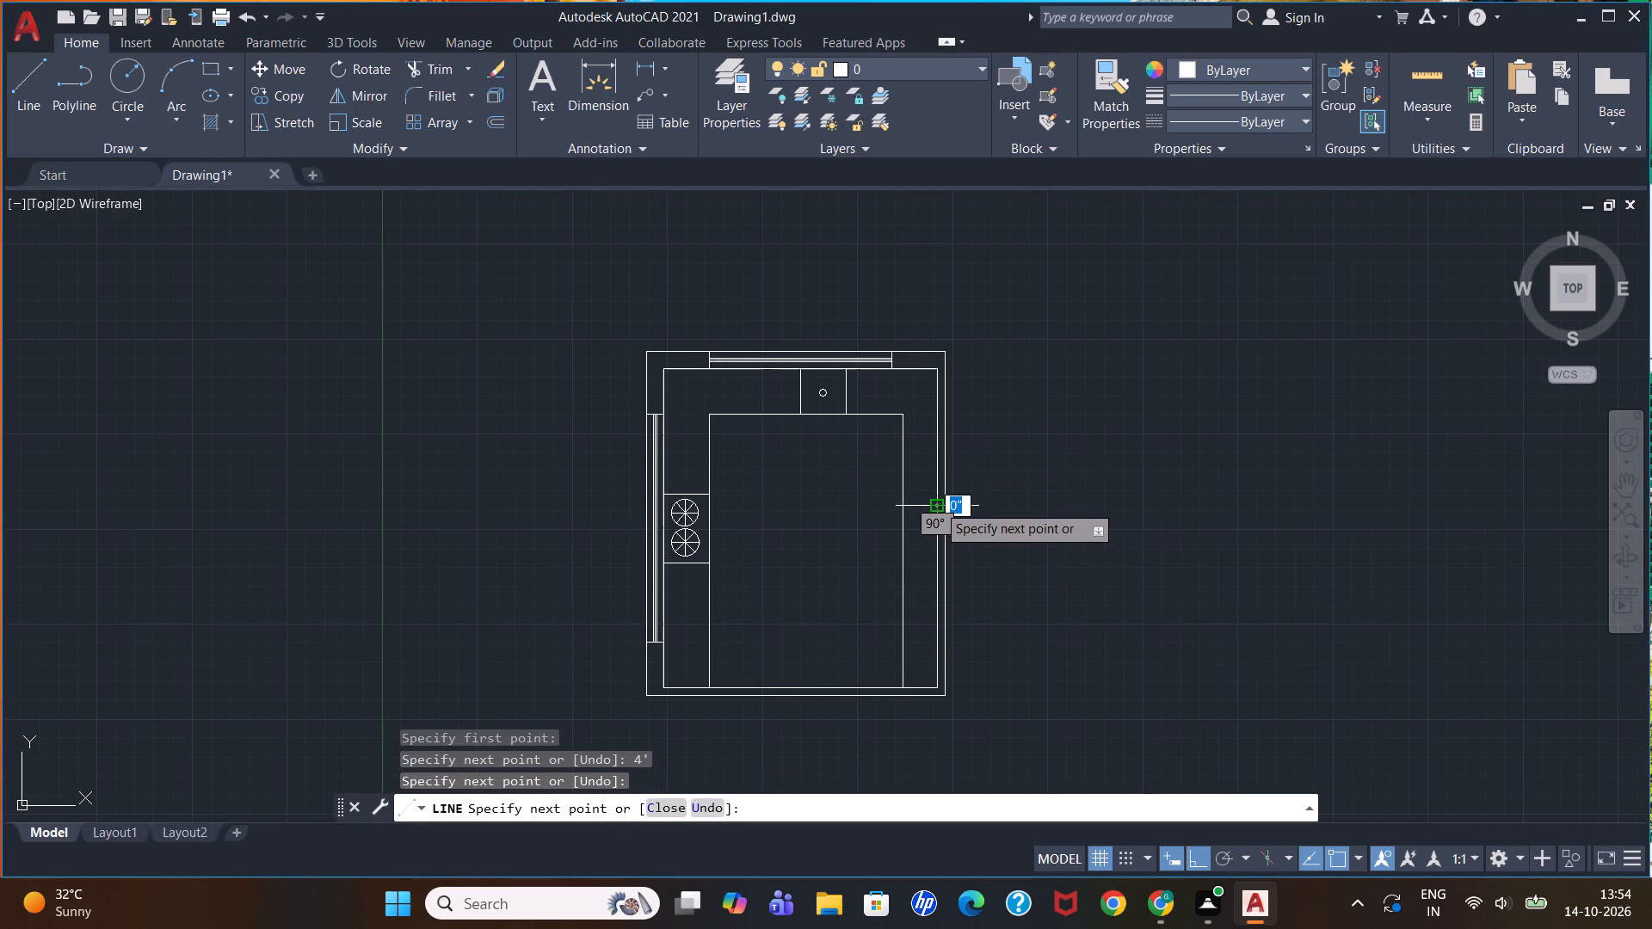
key("Escape")
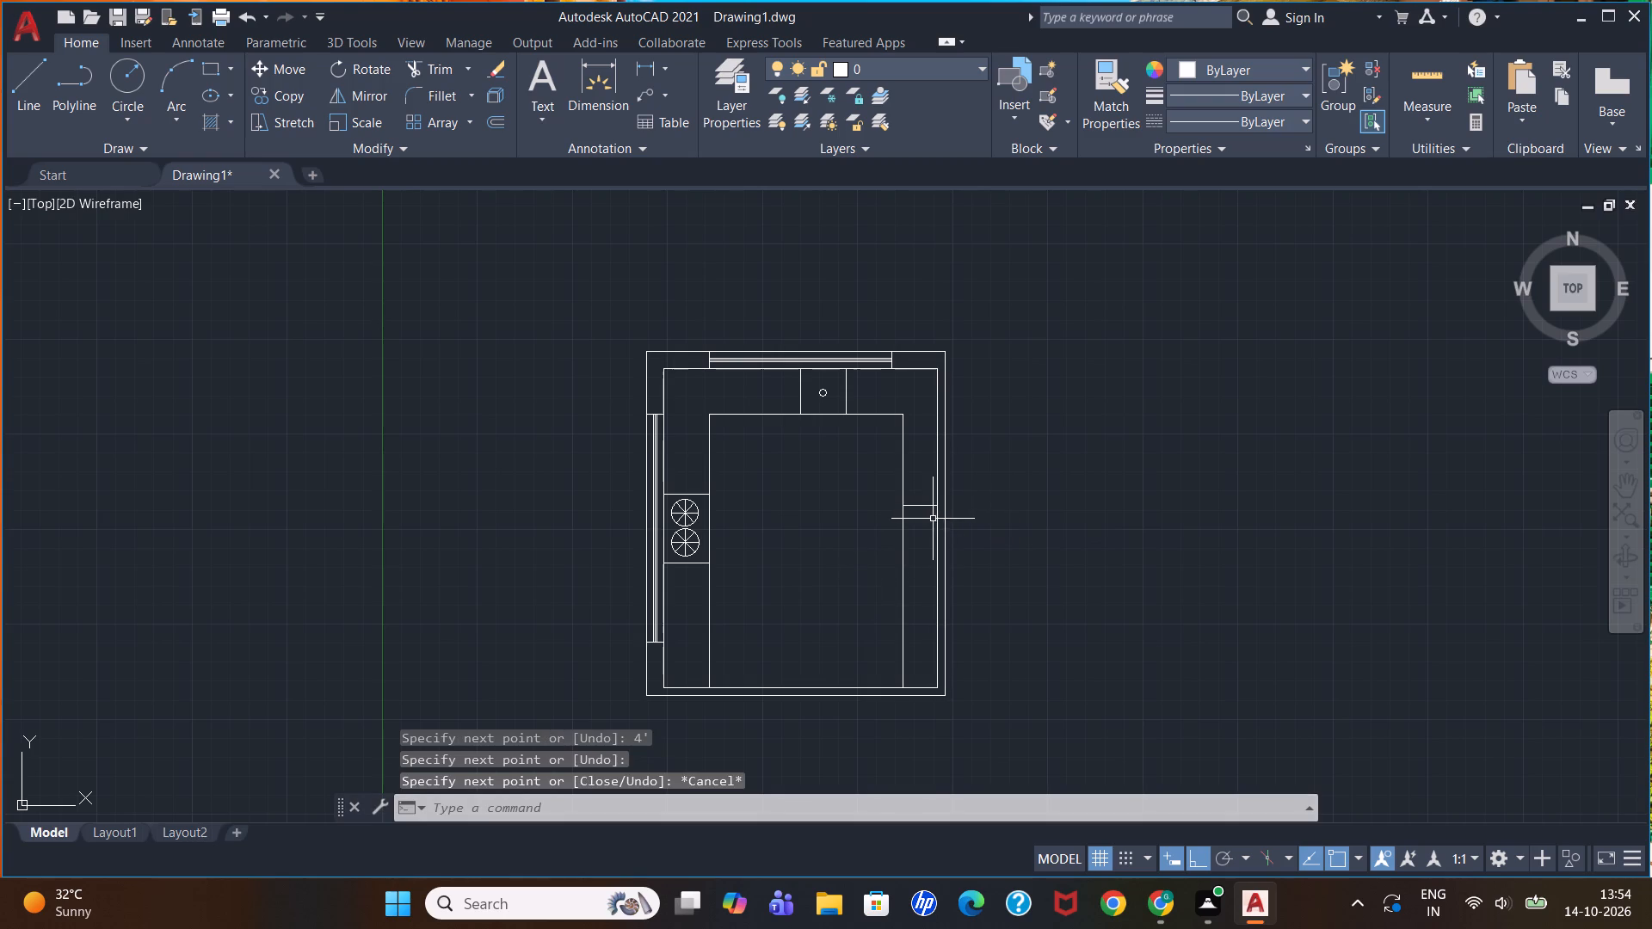
Draw a line 2" down the strip's edge from the cross line's inner end, continuing perpendicularly across to the right wall.
scroll(933, 519, "up", 1)
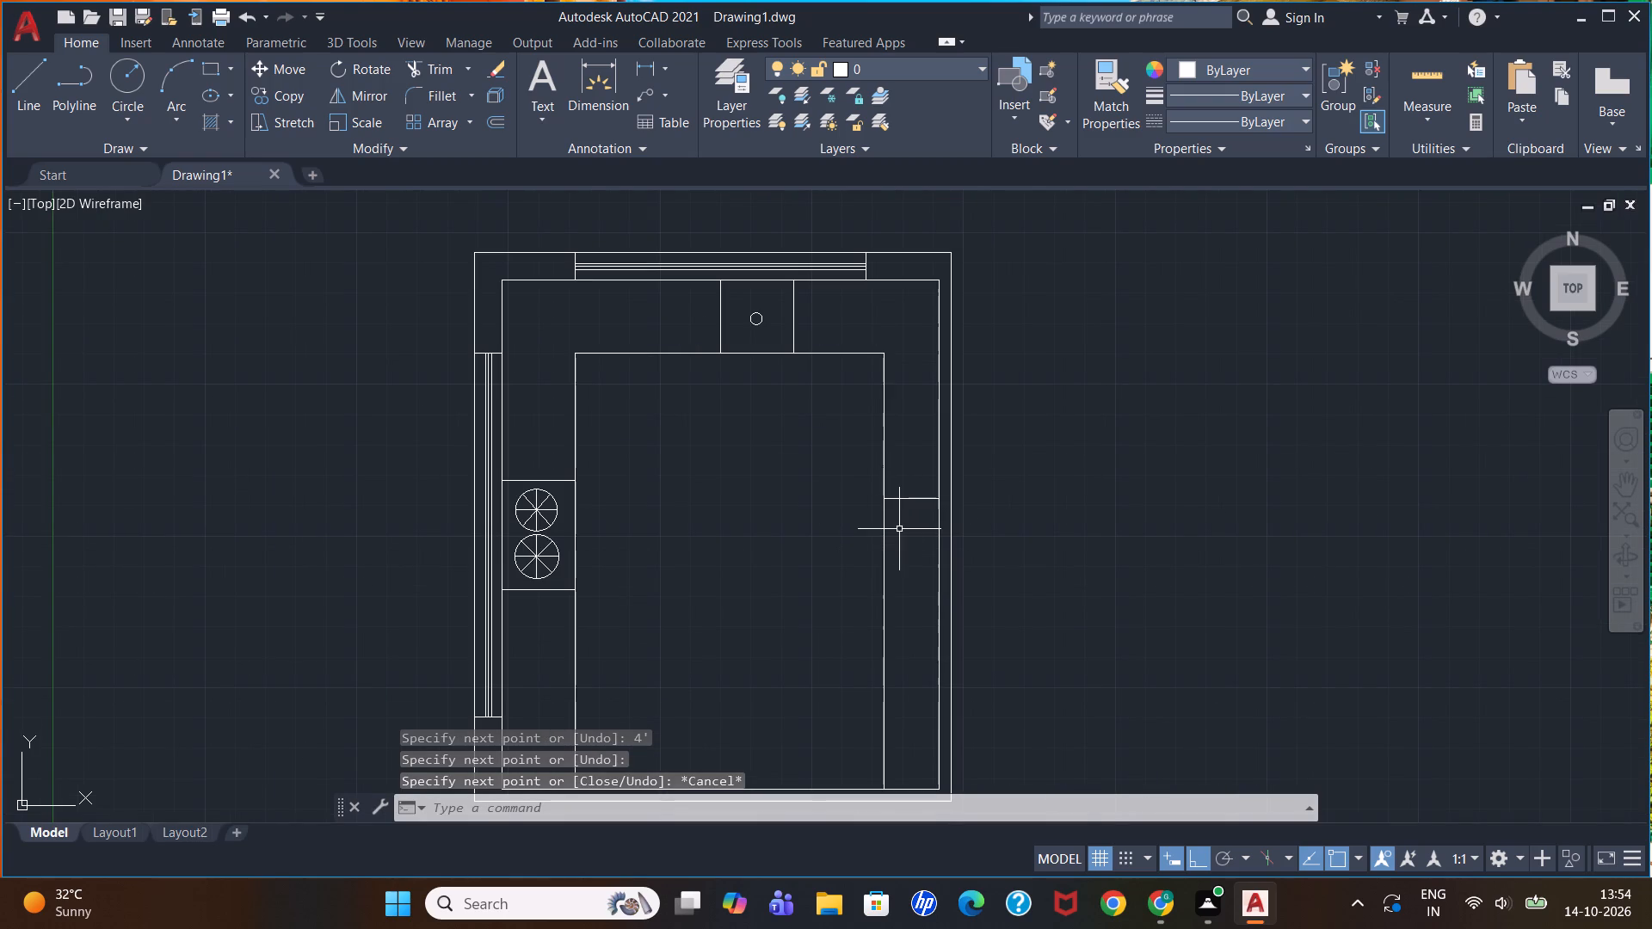
key("l")
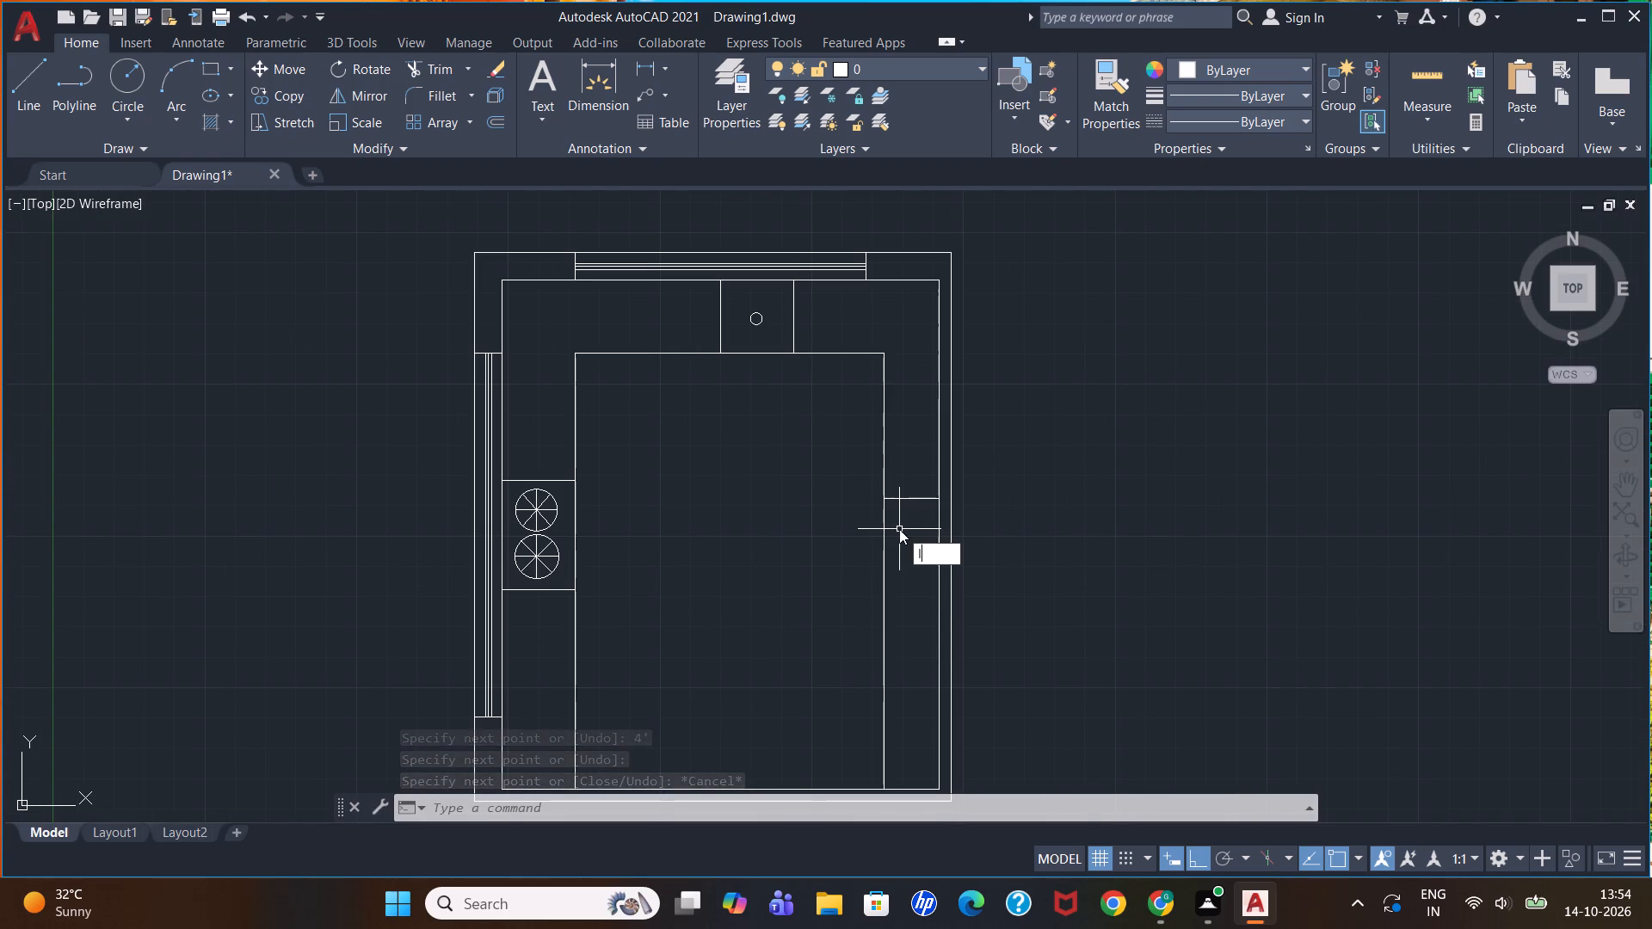
key("Return")
left_click(888, 503)
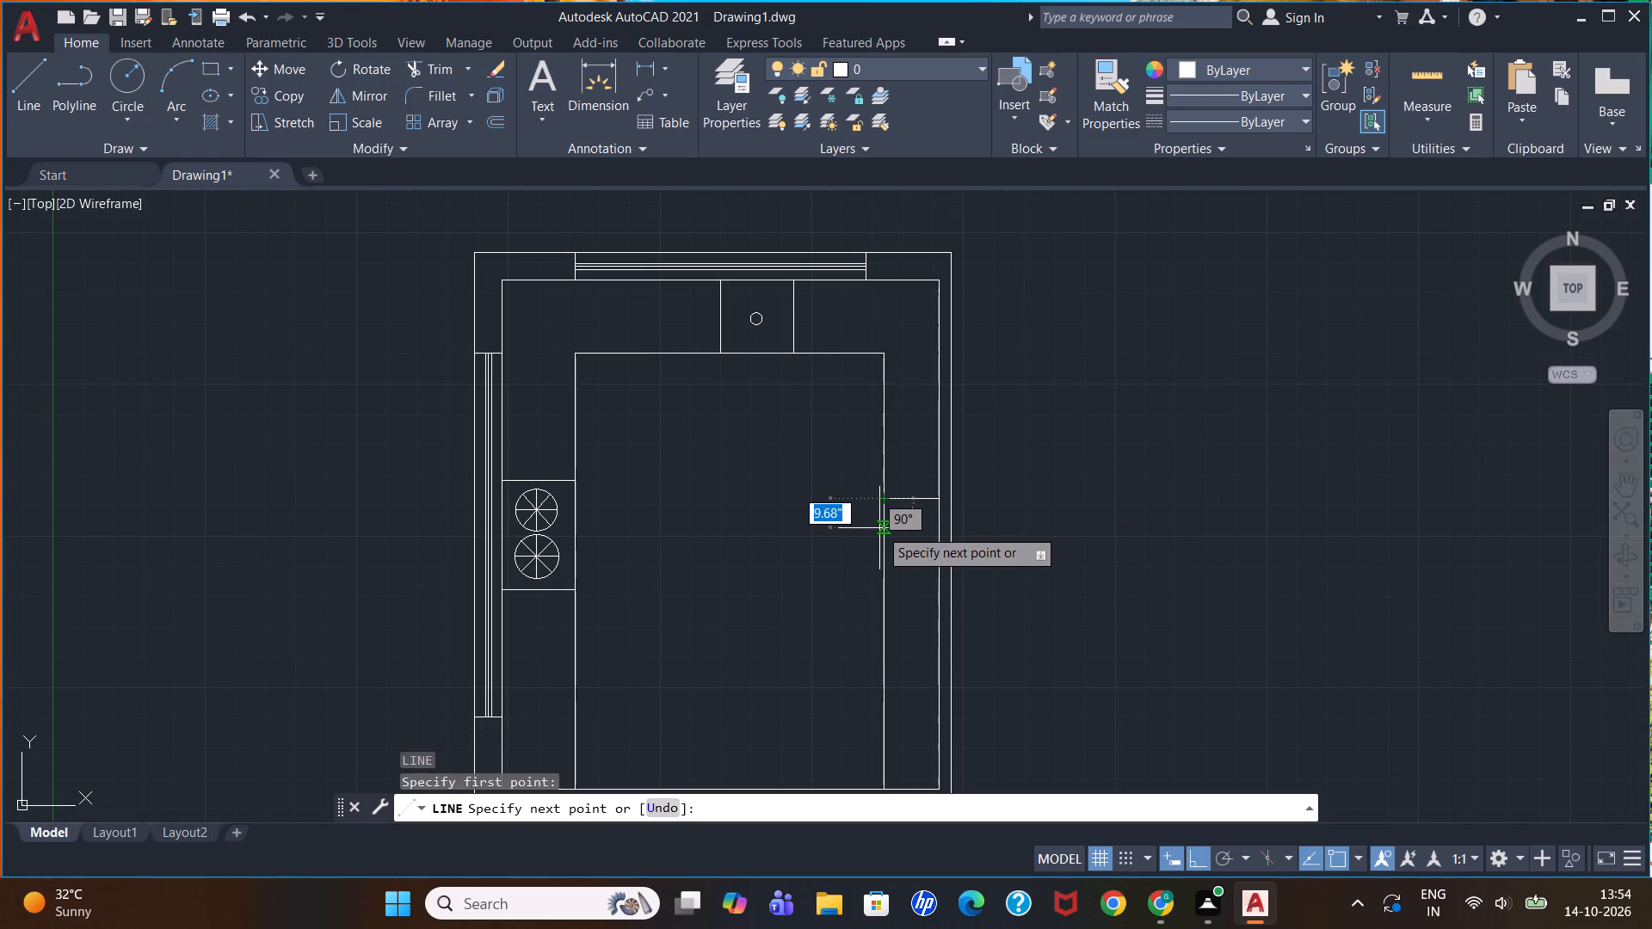
type("2\"")
key("Return")
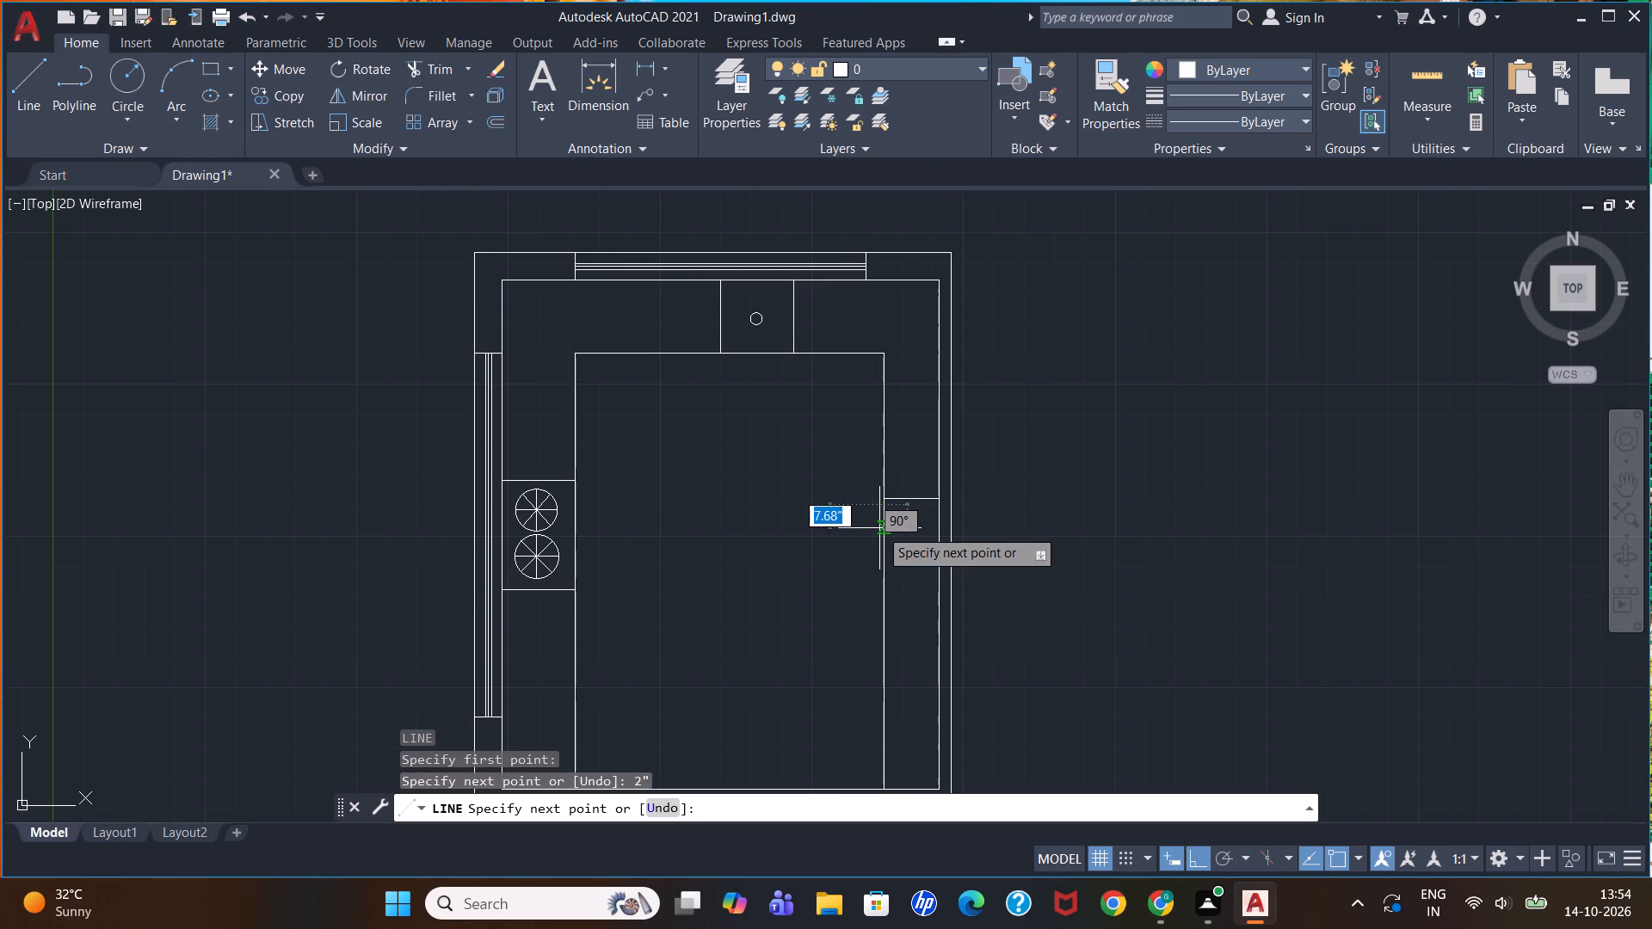
left_click(936, 509)
key("Escape")
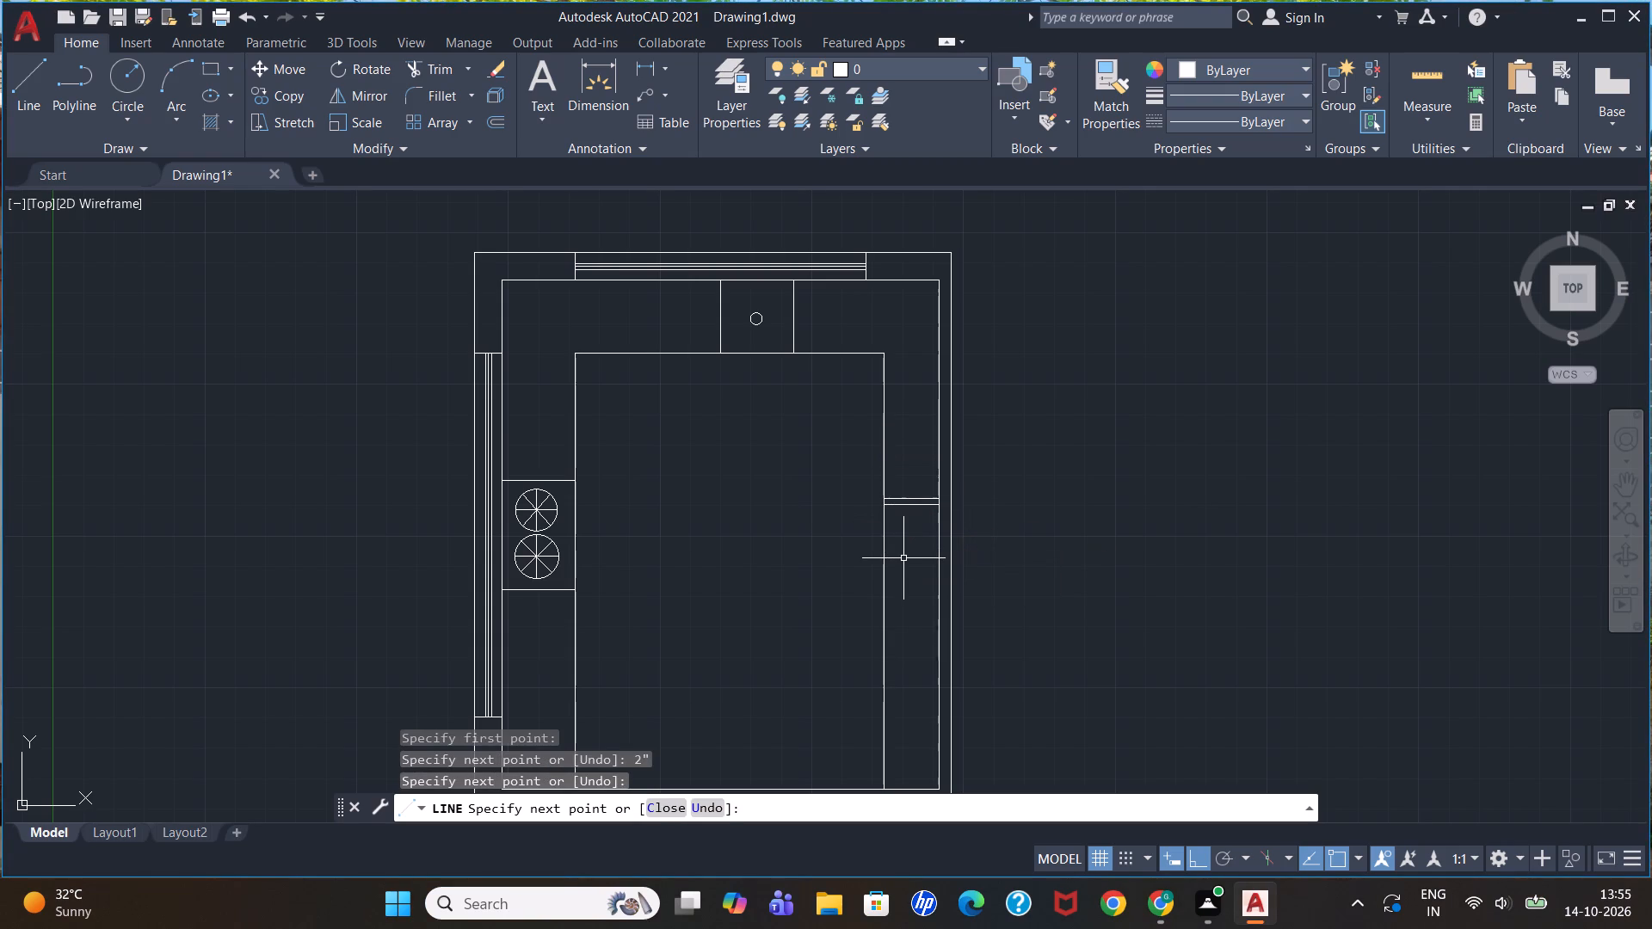
Offset the lower of the two cross lines in the right strip 3' downward.
key("o")
key("Return")
type("3'")
key("Return")
left_click(910, 507)
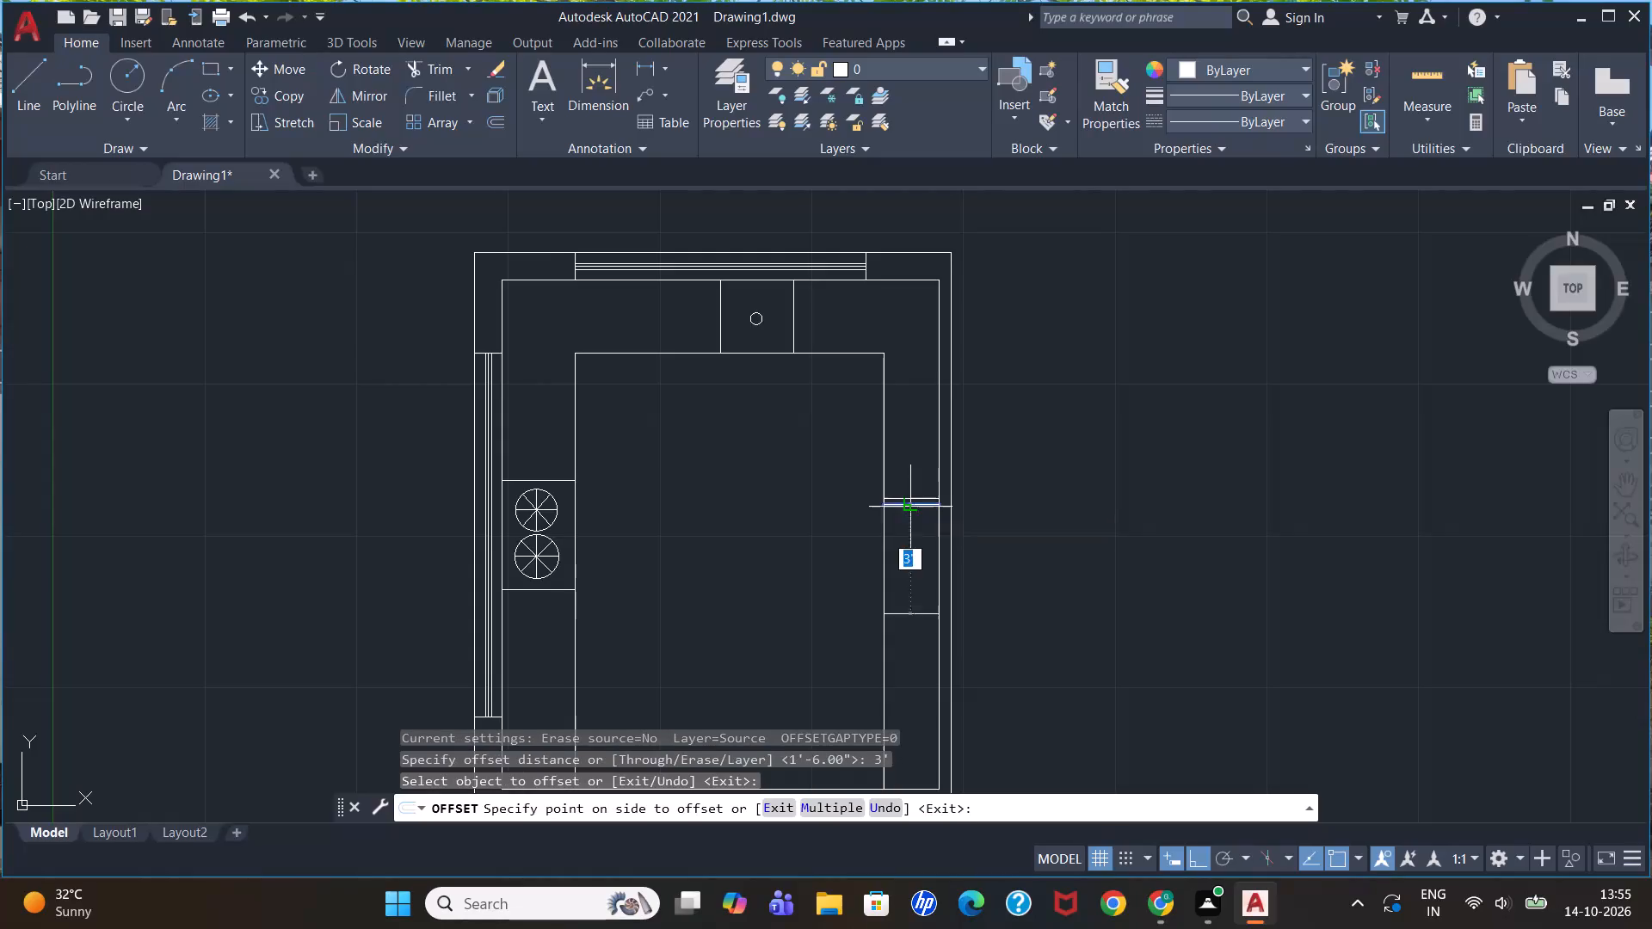
left_click(901, 637)
key("Escape")
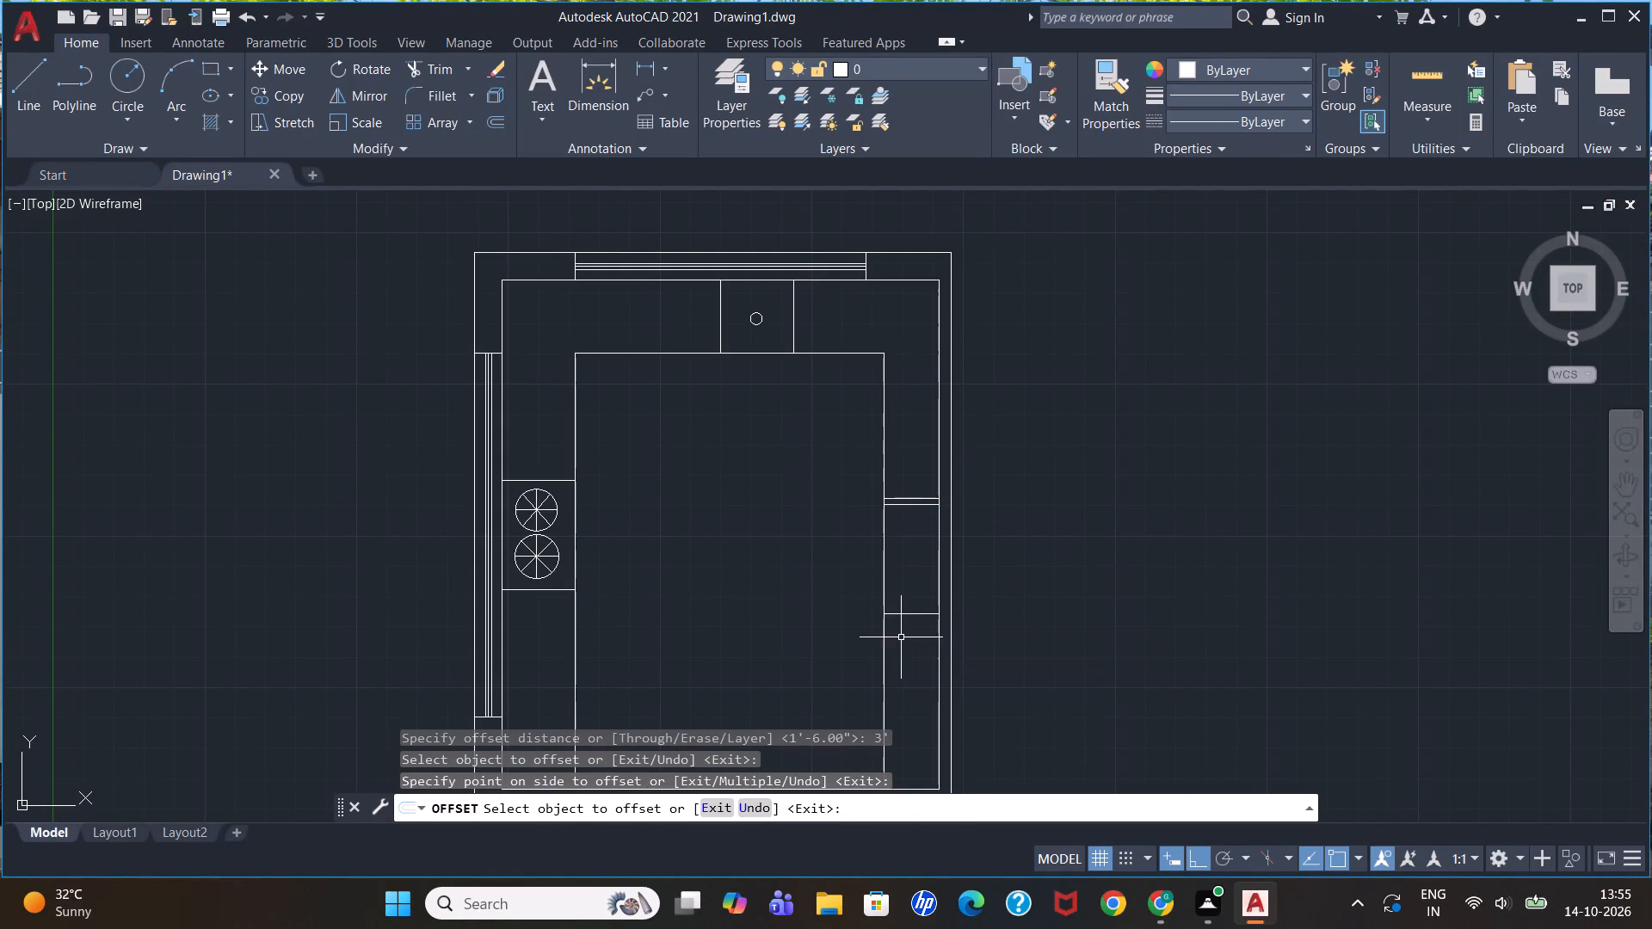
Trim the right strip's edge and the right wall's inner line within the 2" gap between the two cross lines.
scroll(910, 591, "up", 1)
scroll(910, 590, "down", 1)
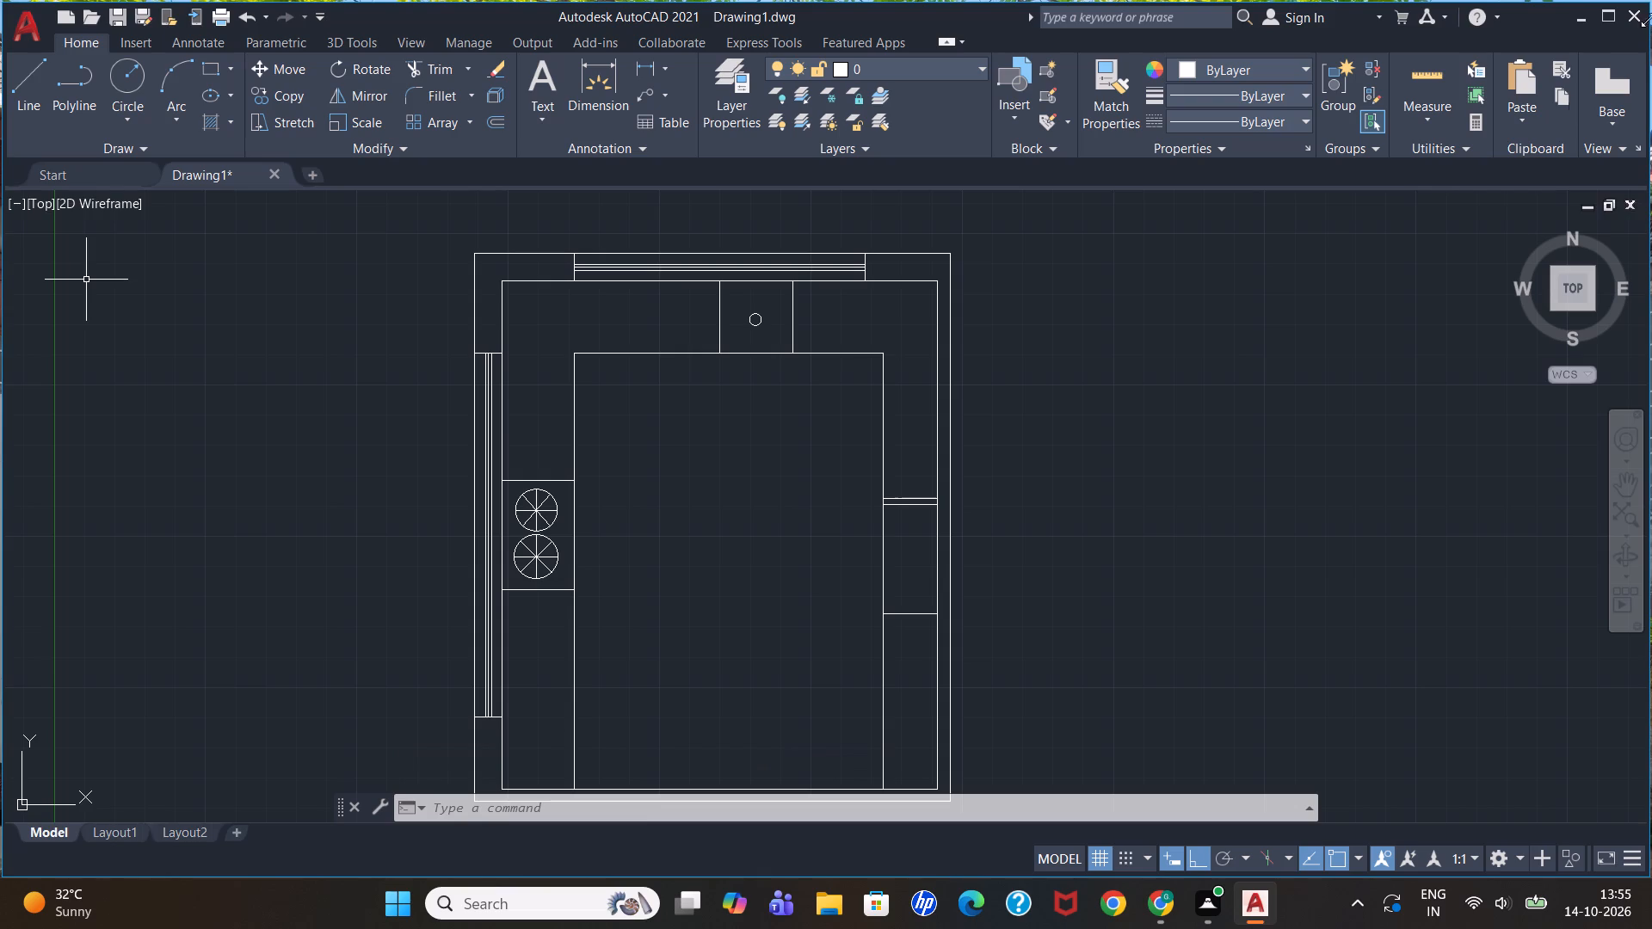
scroll(822, 545, "down", 1)
scroll(910, 560, "up", 1)
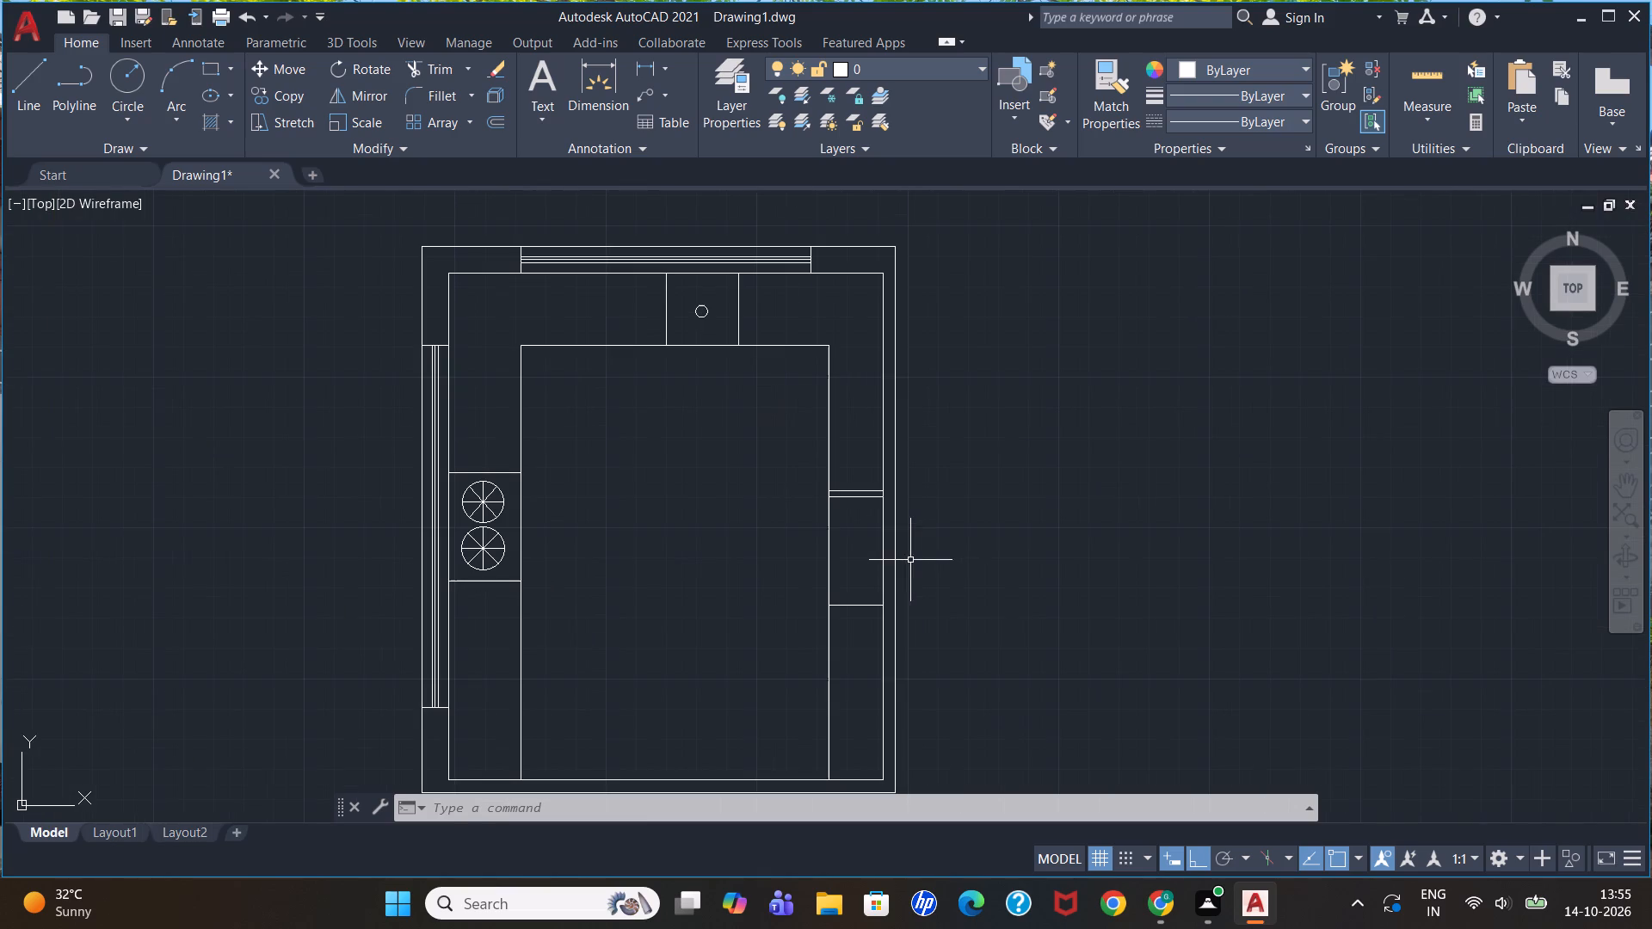
scroll(882, 538, "up", 1)
key("t")
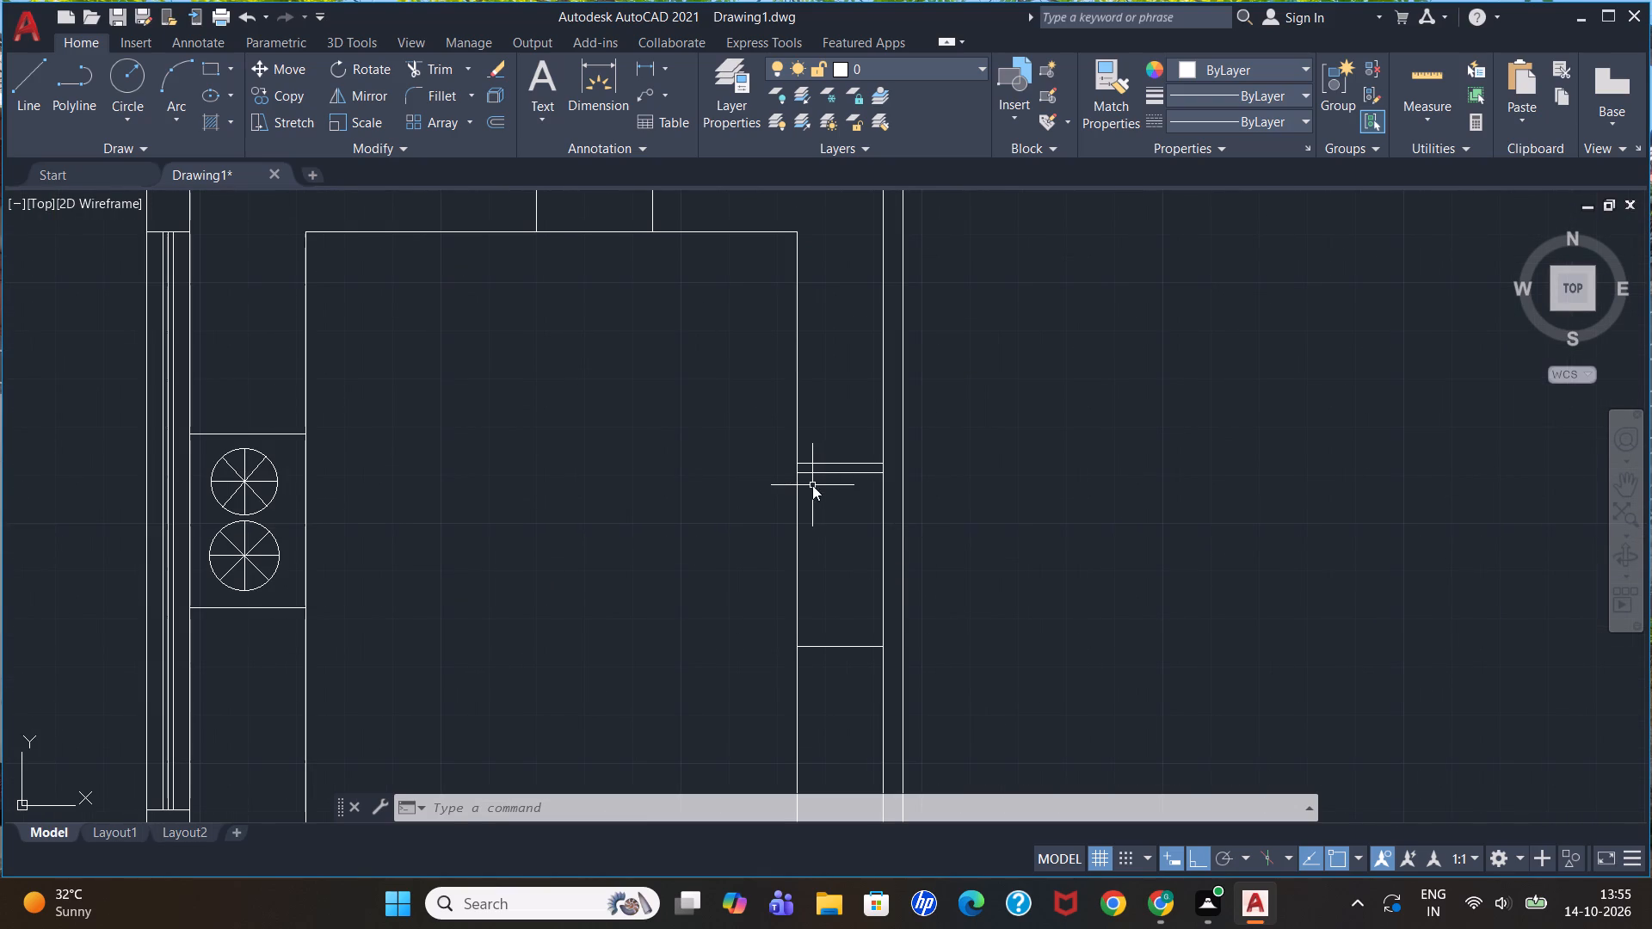
key("r")
key("Return")
key("Return")
scroll(798, 460, "up", 1)
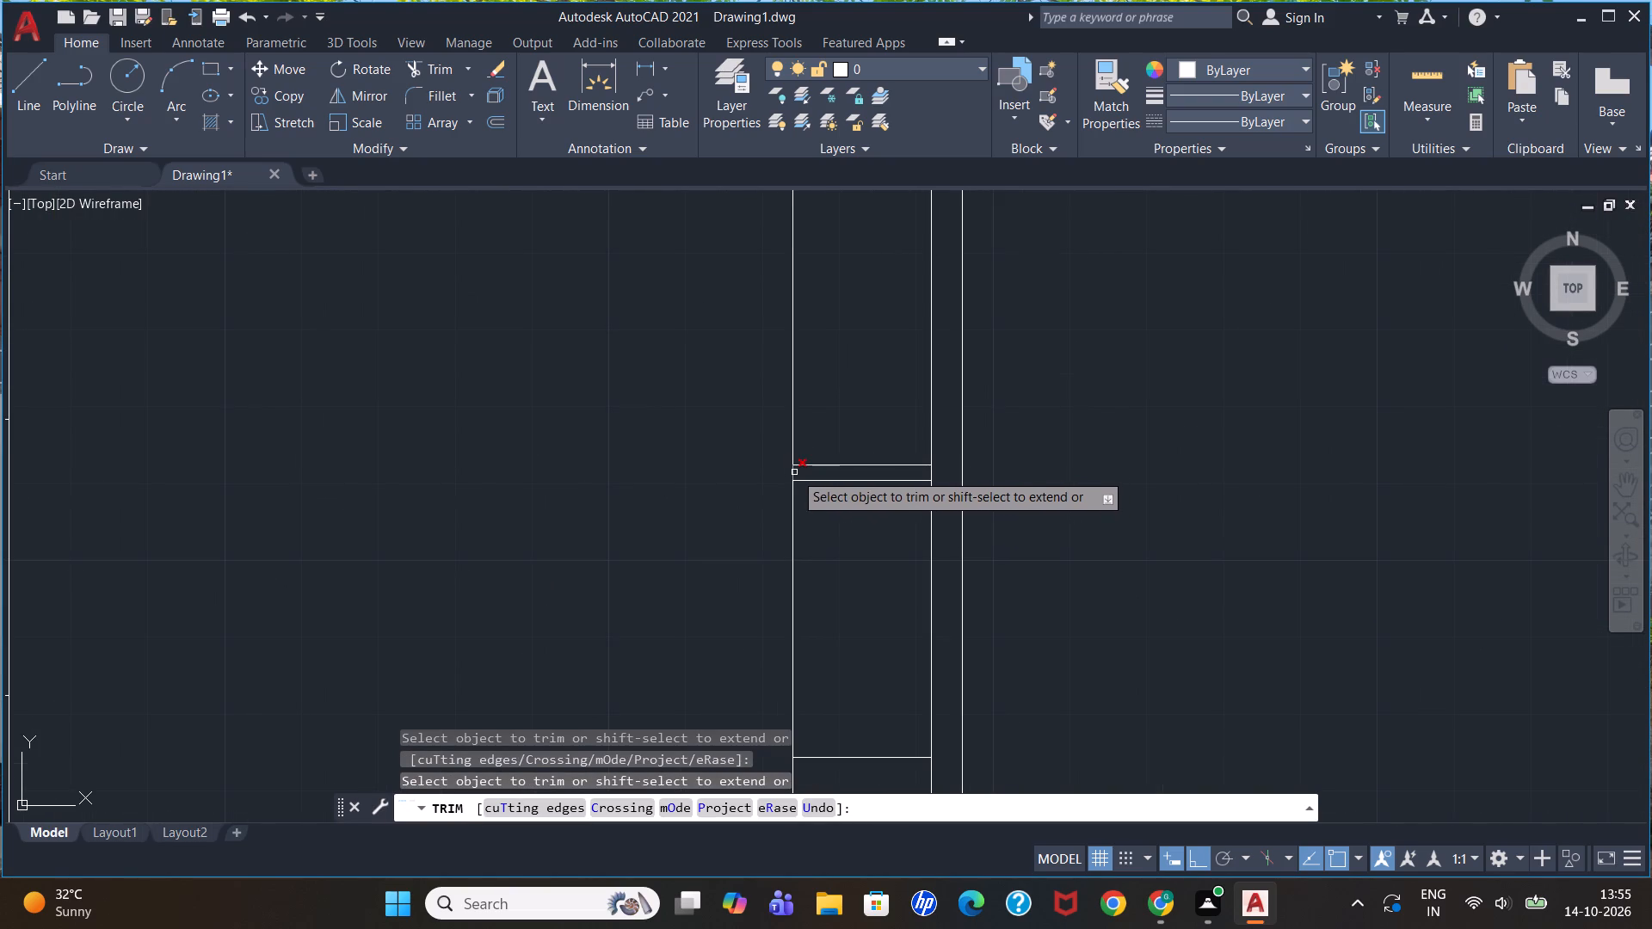
left_click(795, 471)
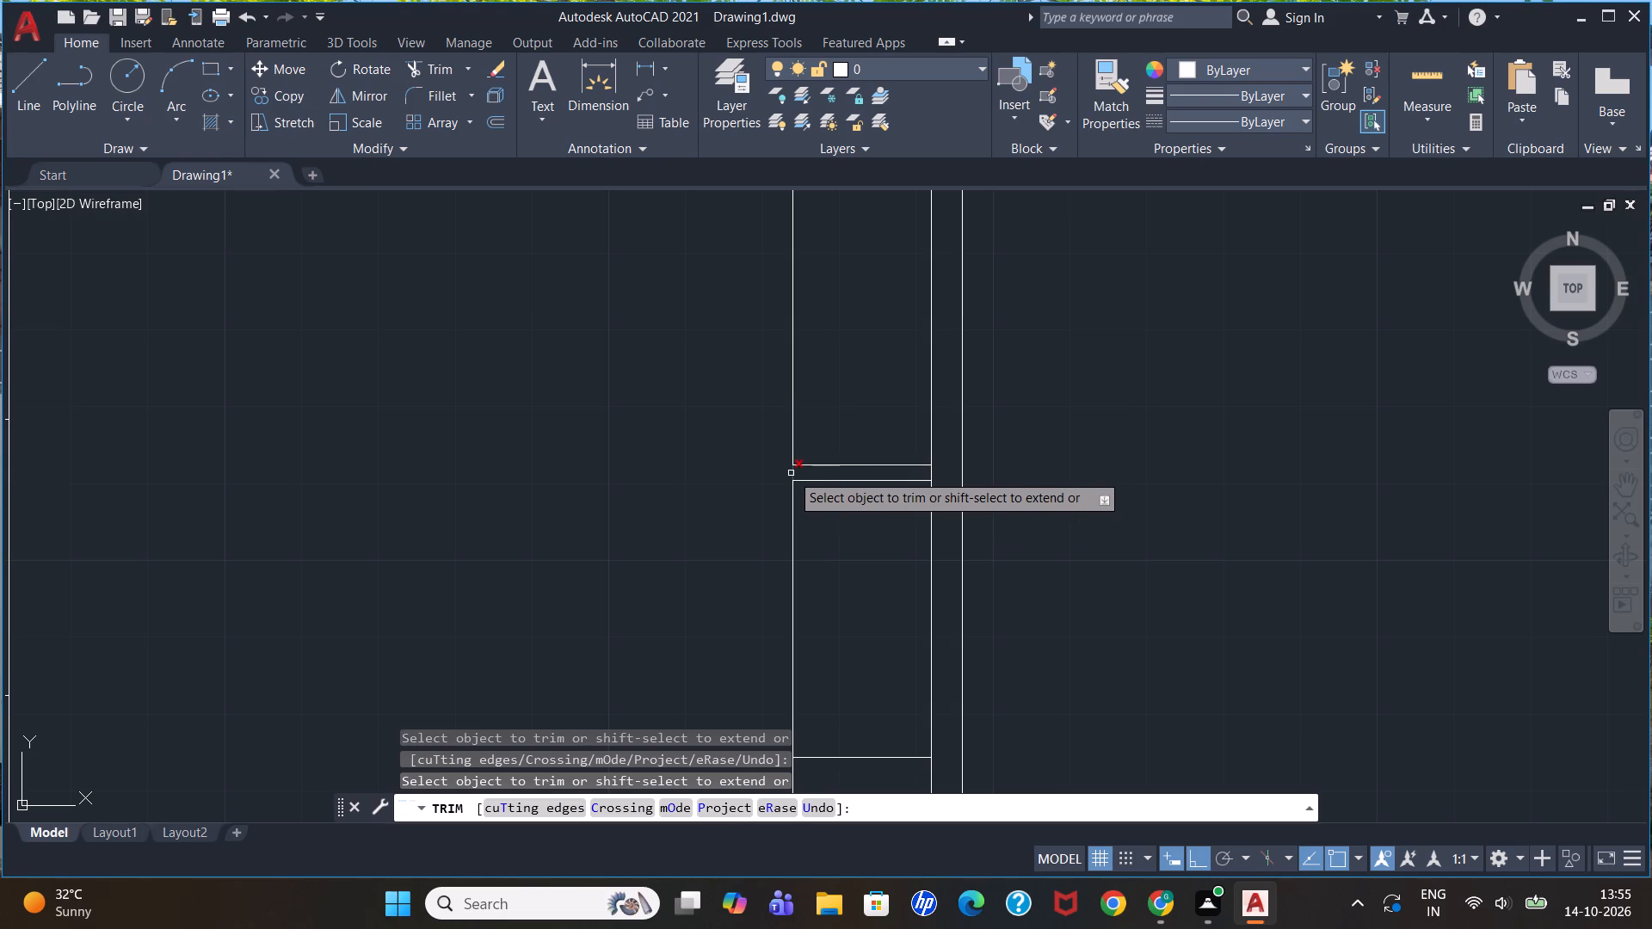
left_click(790, 473)
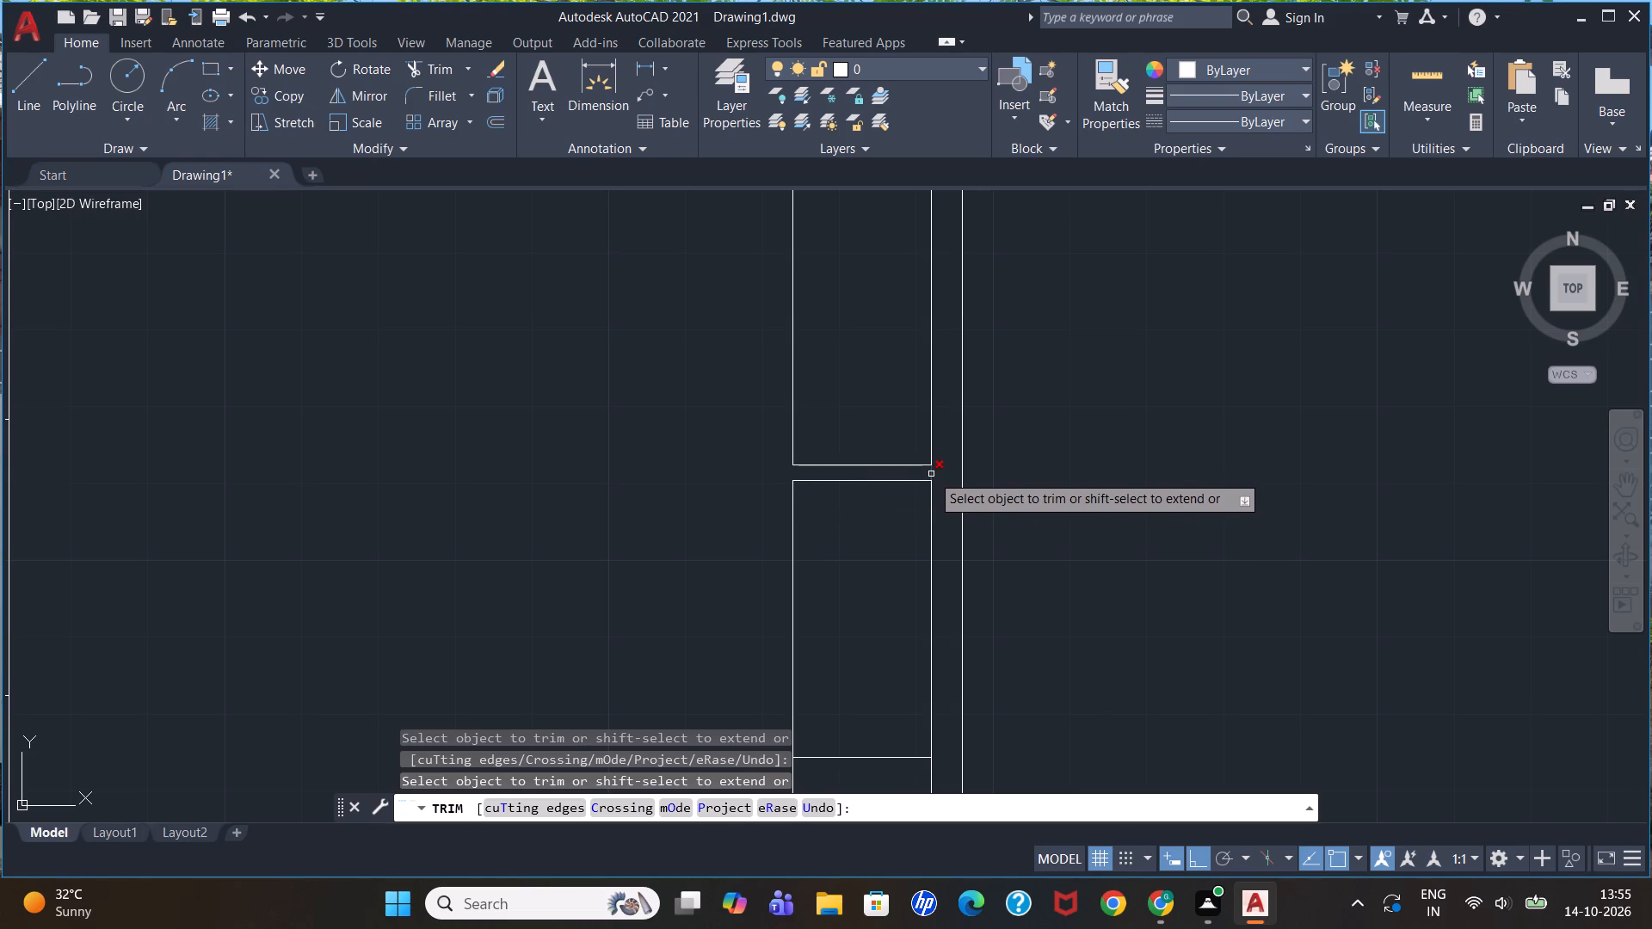
left_click(931, 472)
Trim away the right strip's edge below the 3' unit's bottom line.
scroll(907, 606, "down", 1)
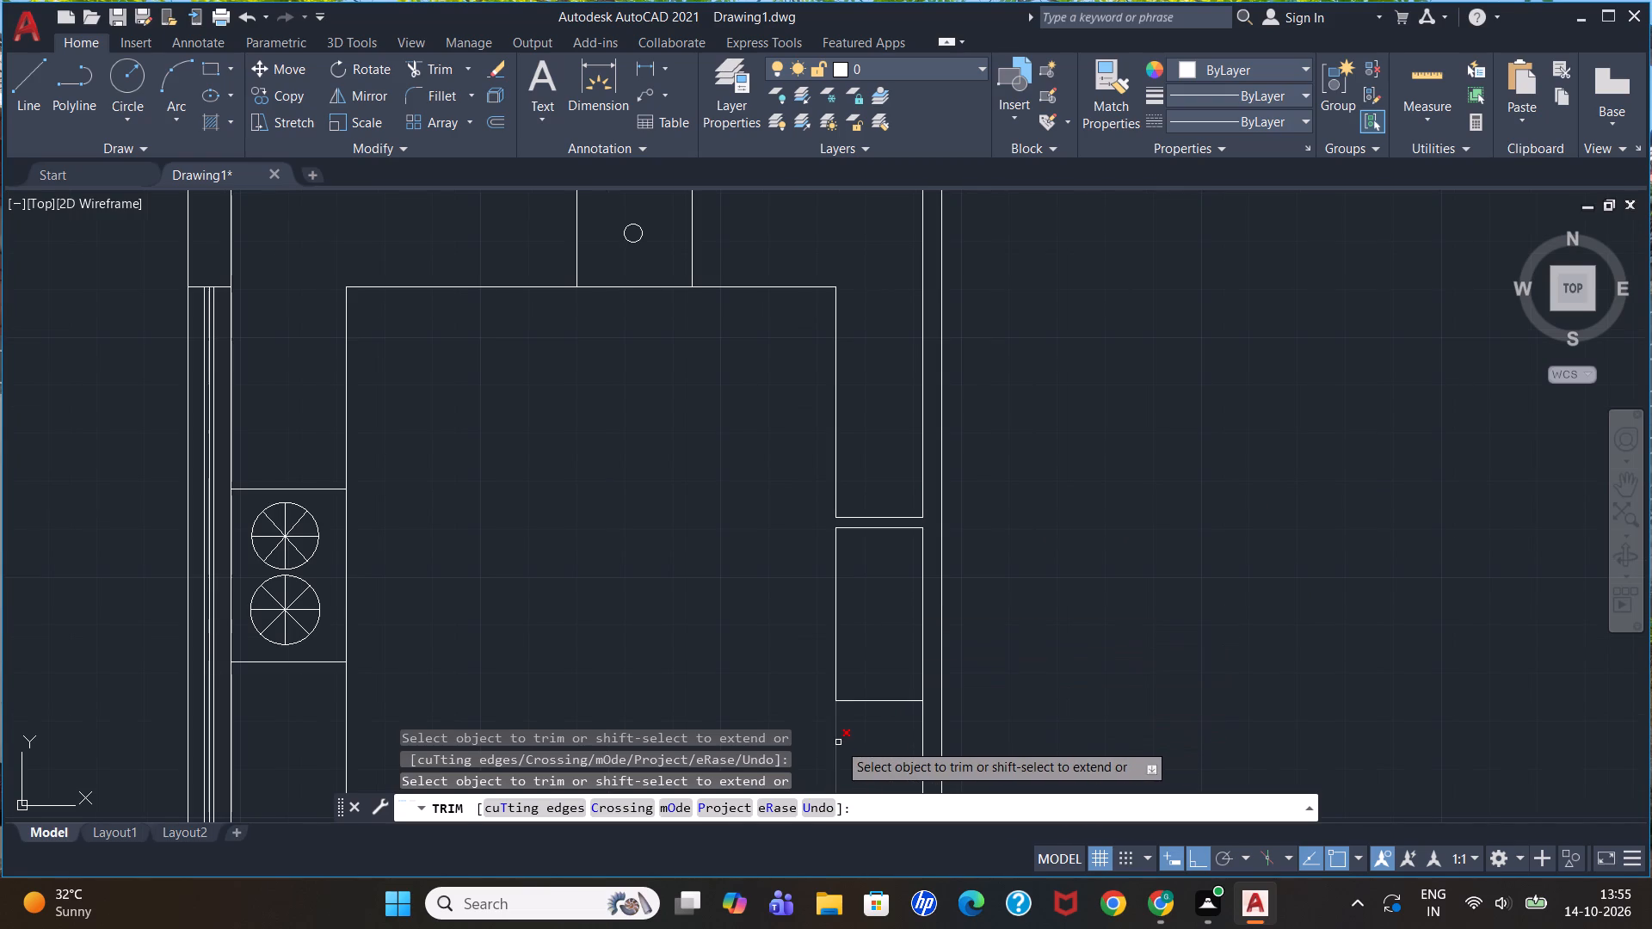
left_click(834, 742)
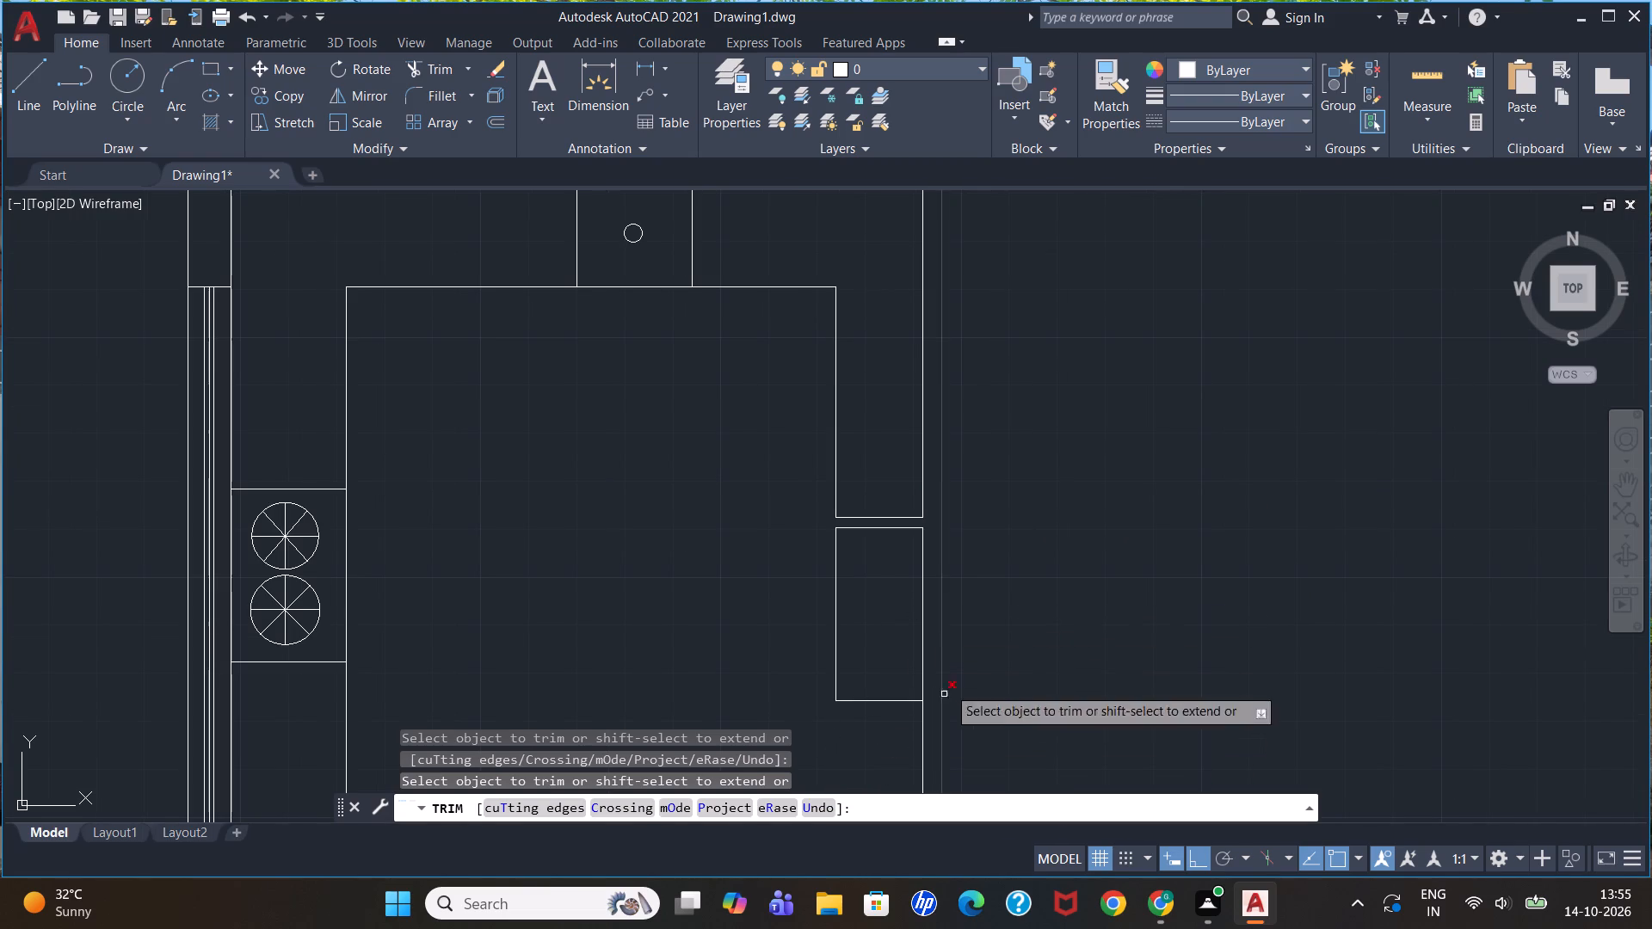
scroll(933, 608, "down", 3)
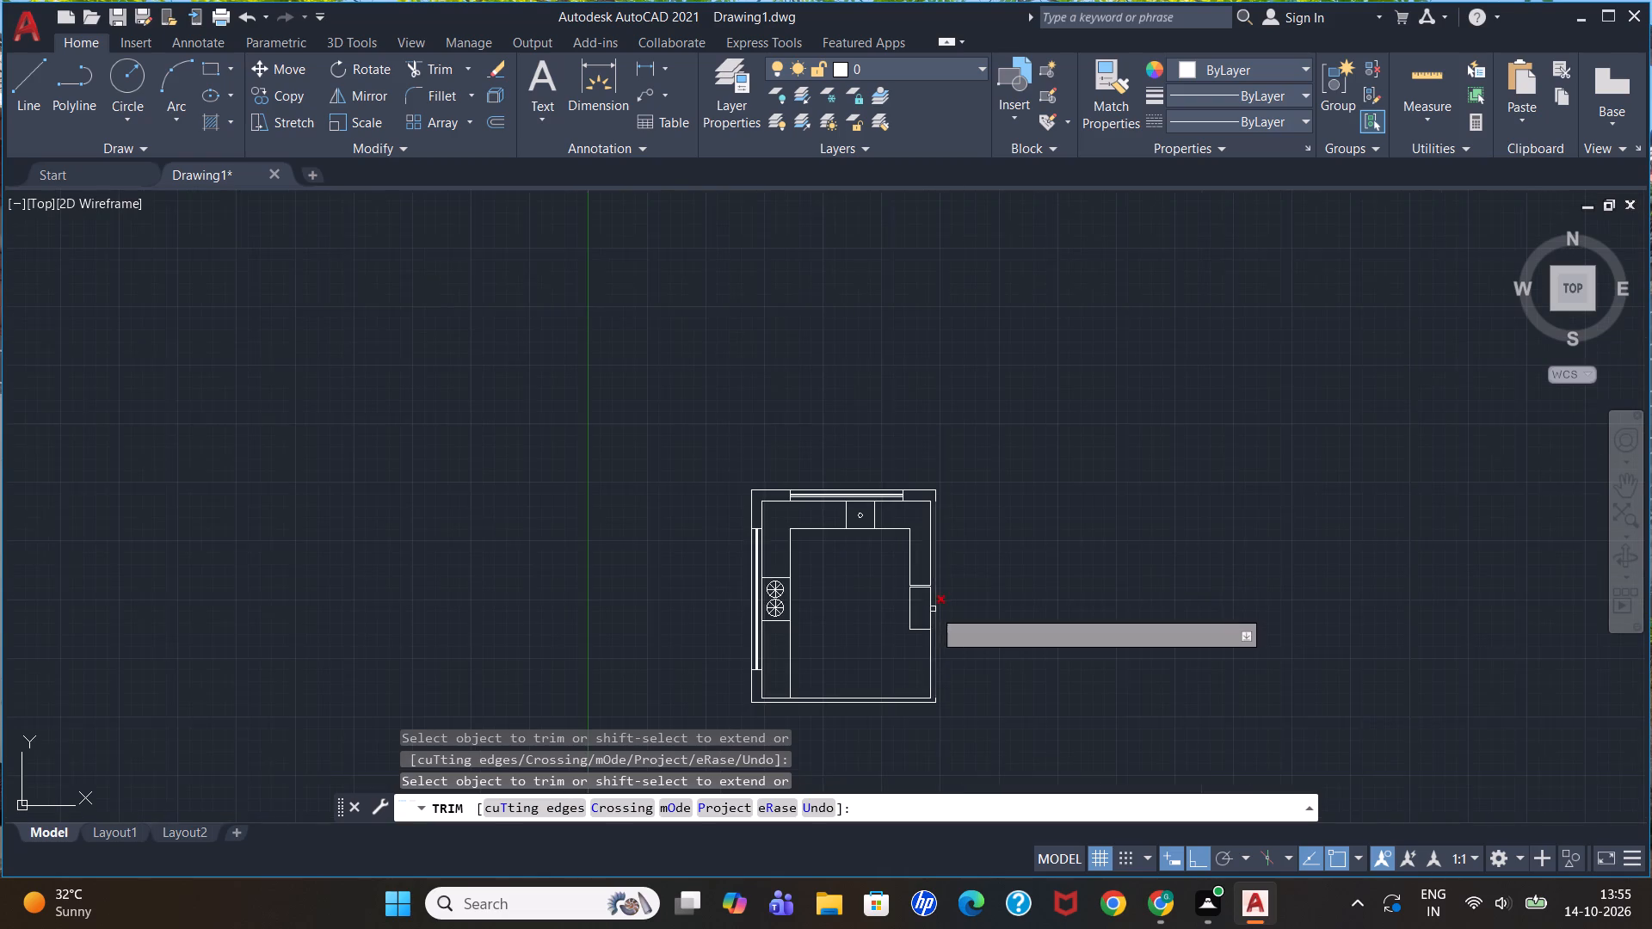
scroll(926, 643, "up", 2)
key("Escape")
key("Escape")
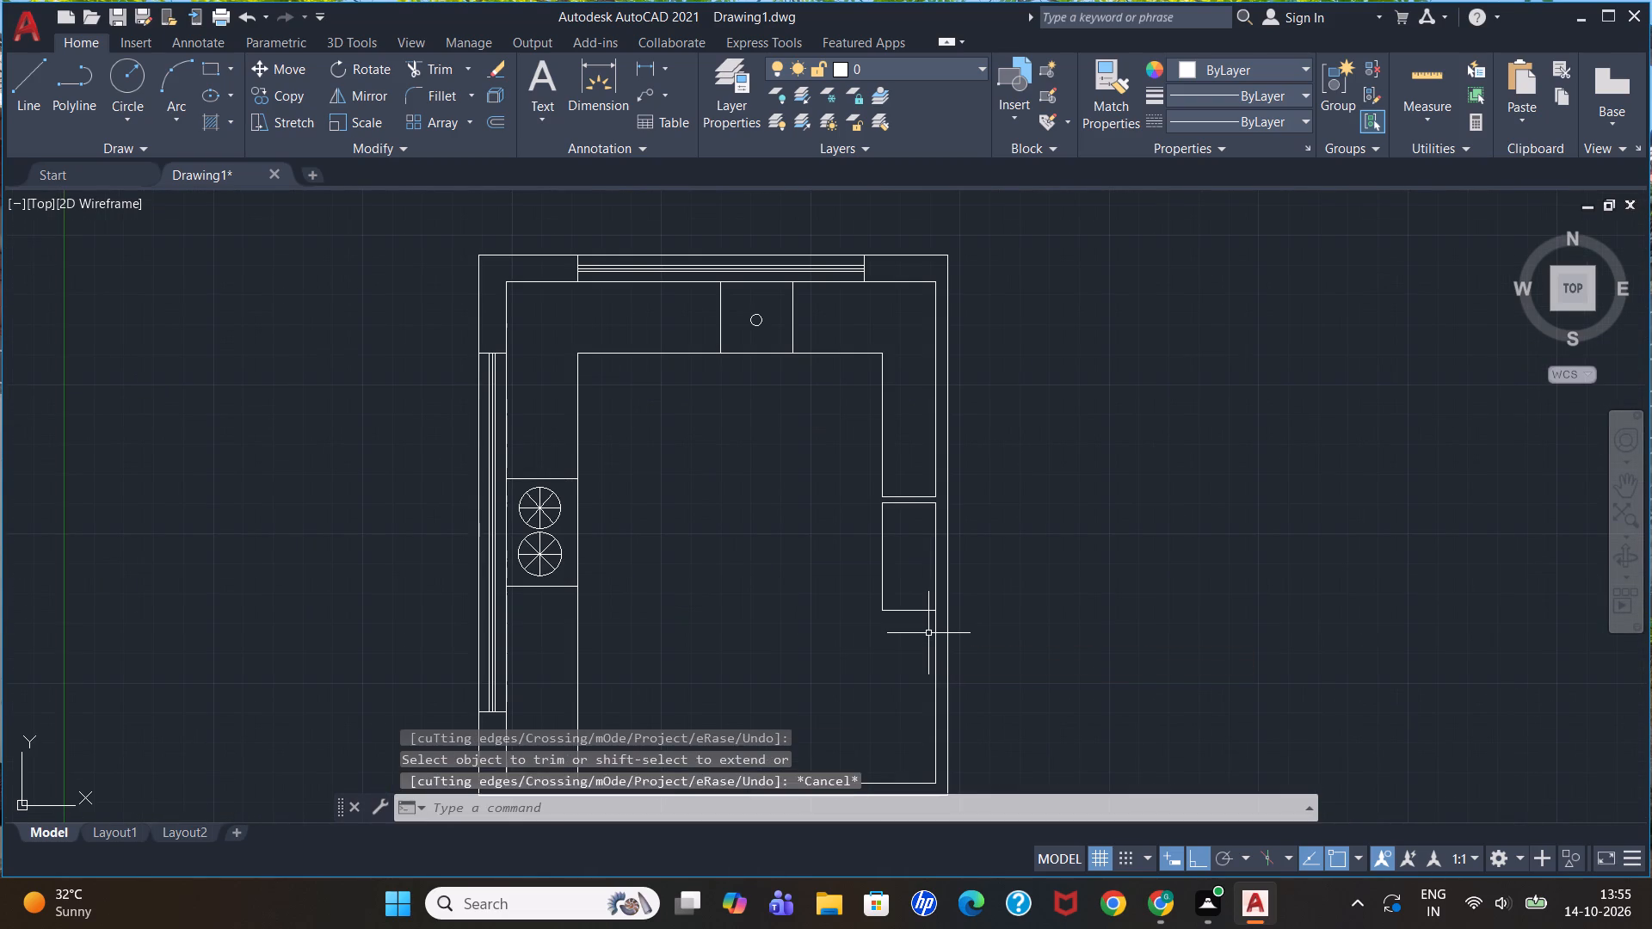
key("Escape")
key("Escape")
key("Escape")
key("Escape")
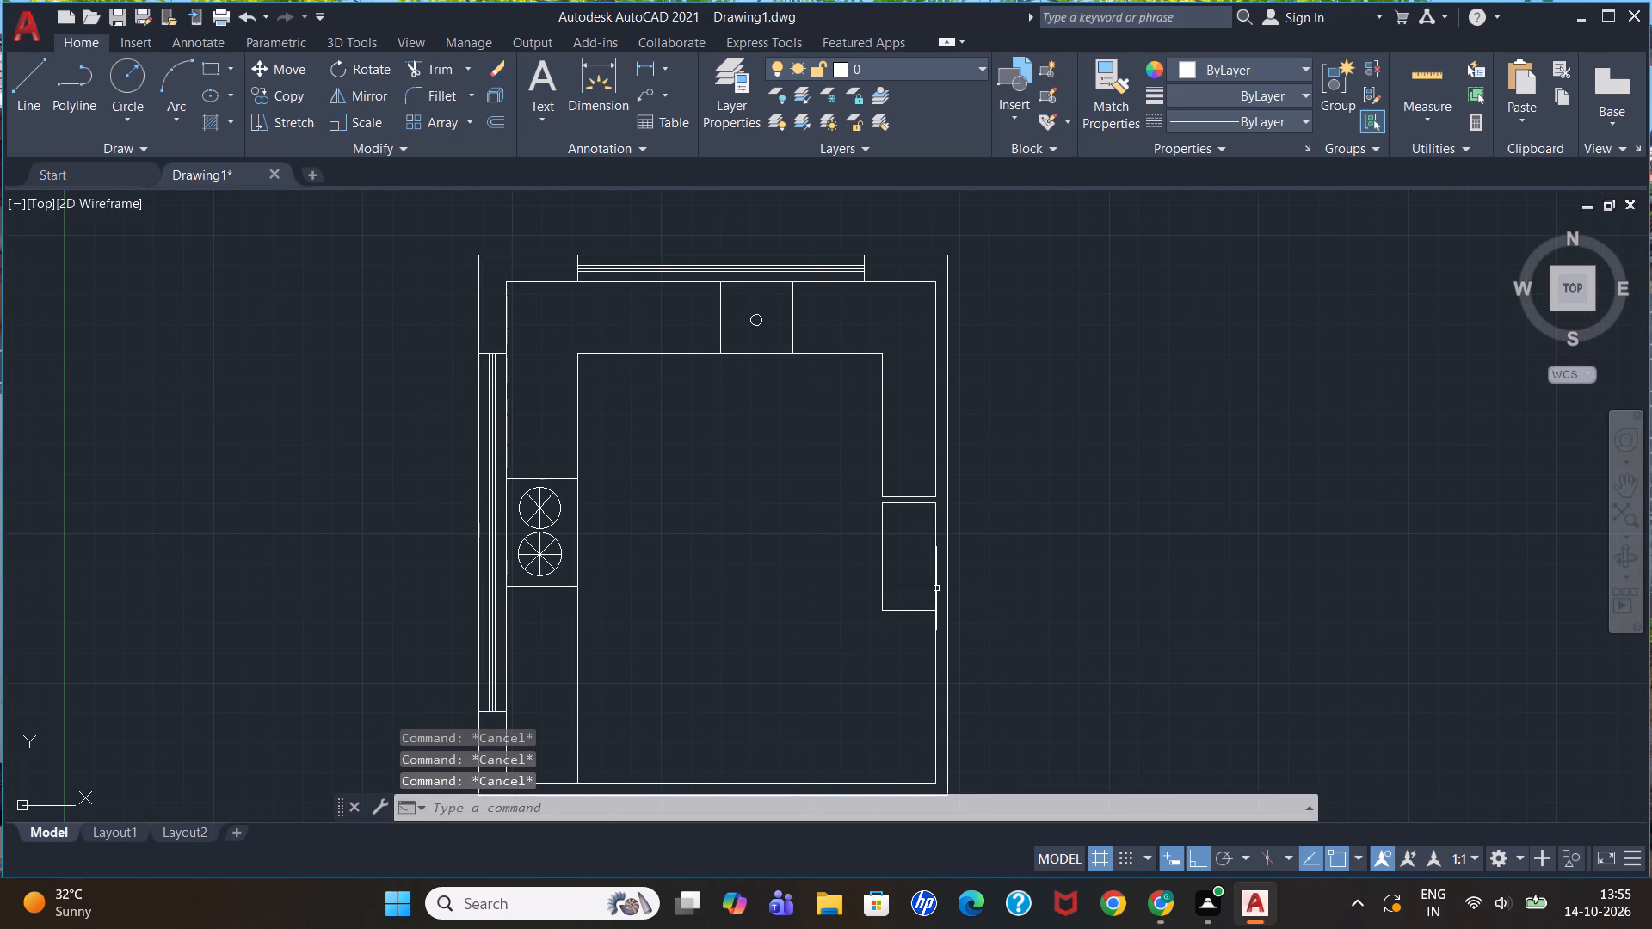
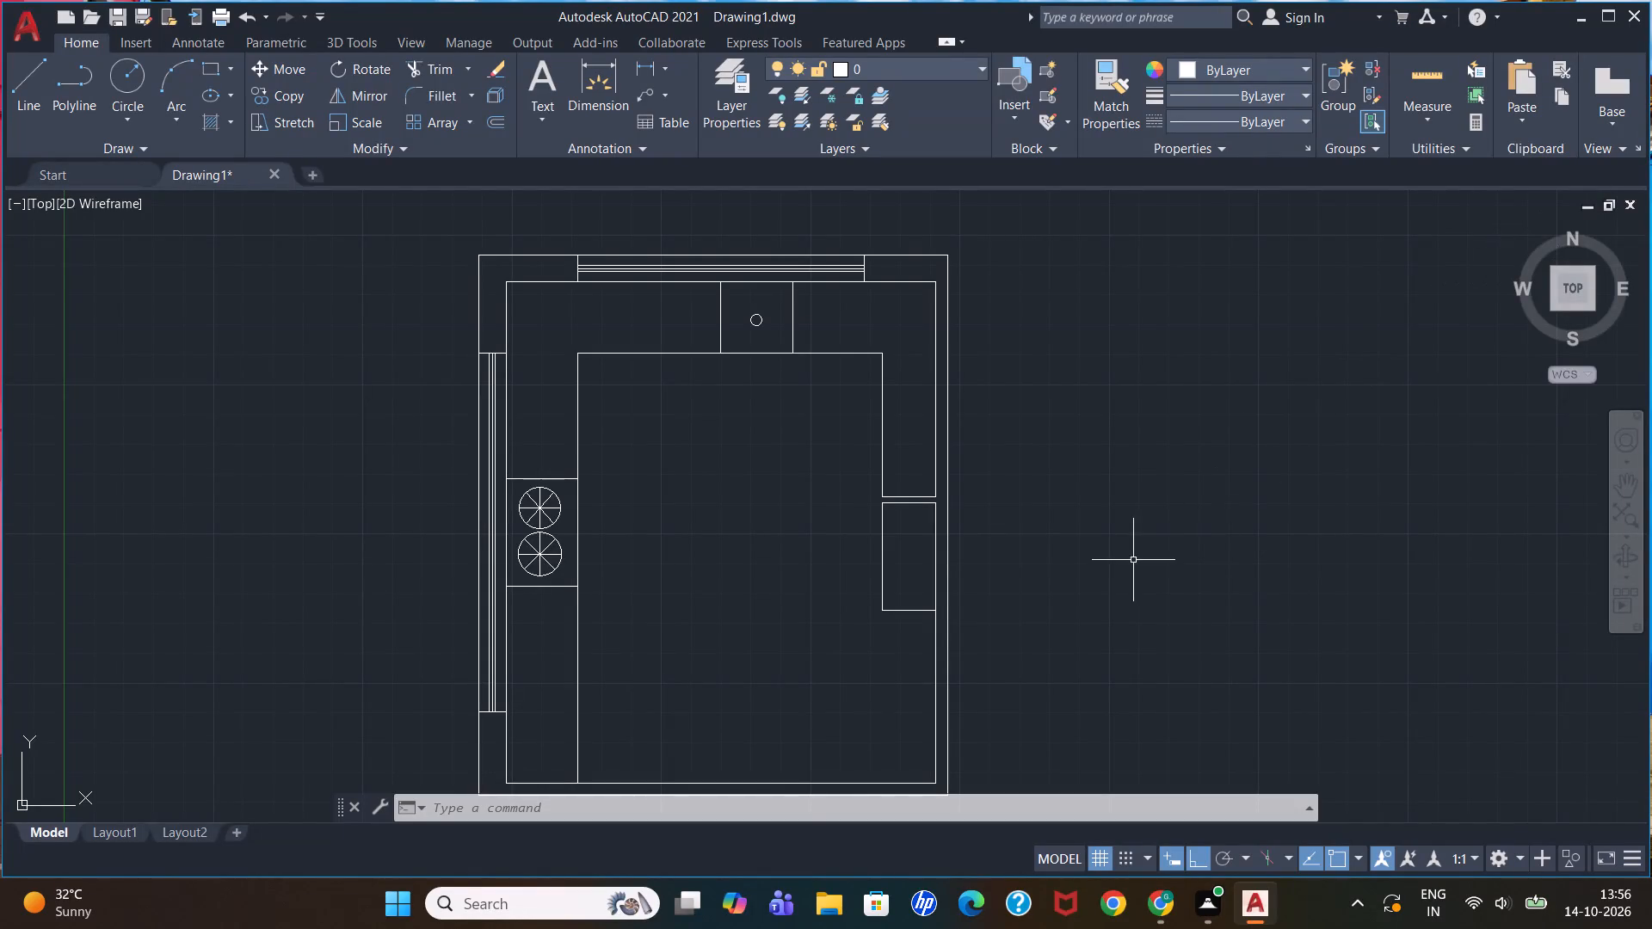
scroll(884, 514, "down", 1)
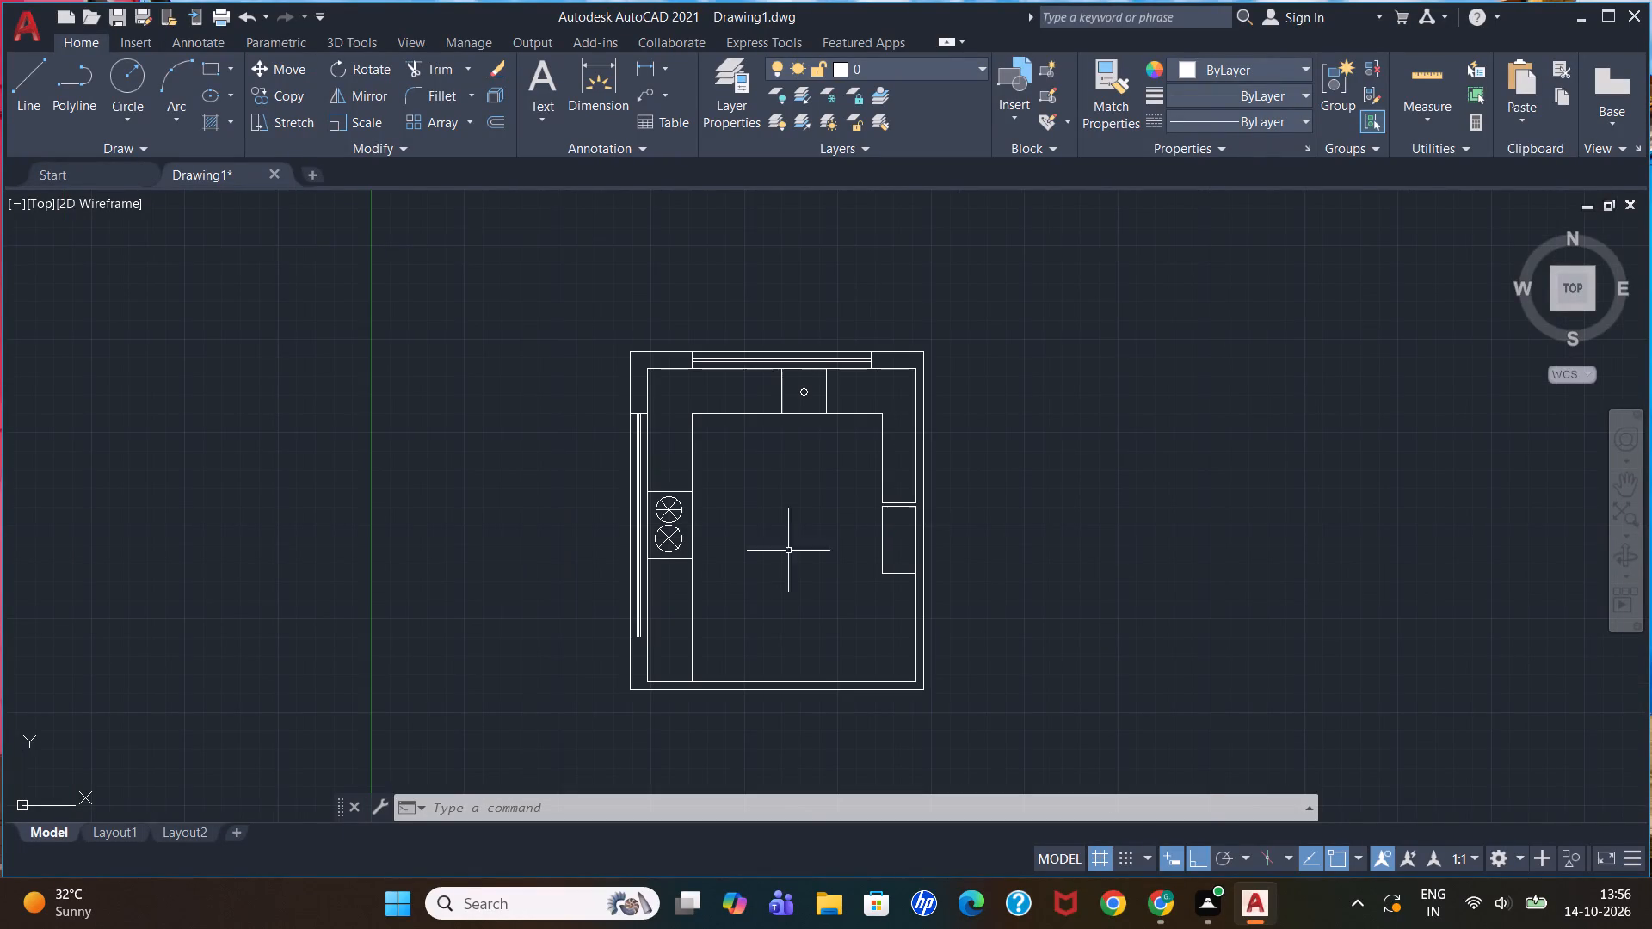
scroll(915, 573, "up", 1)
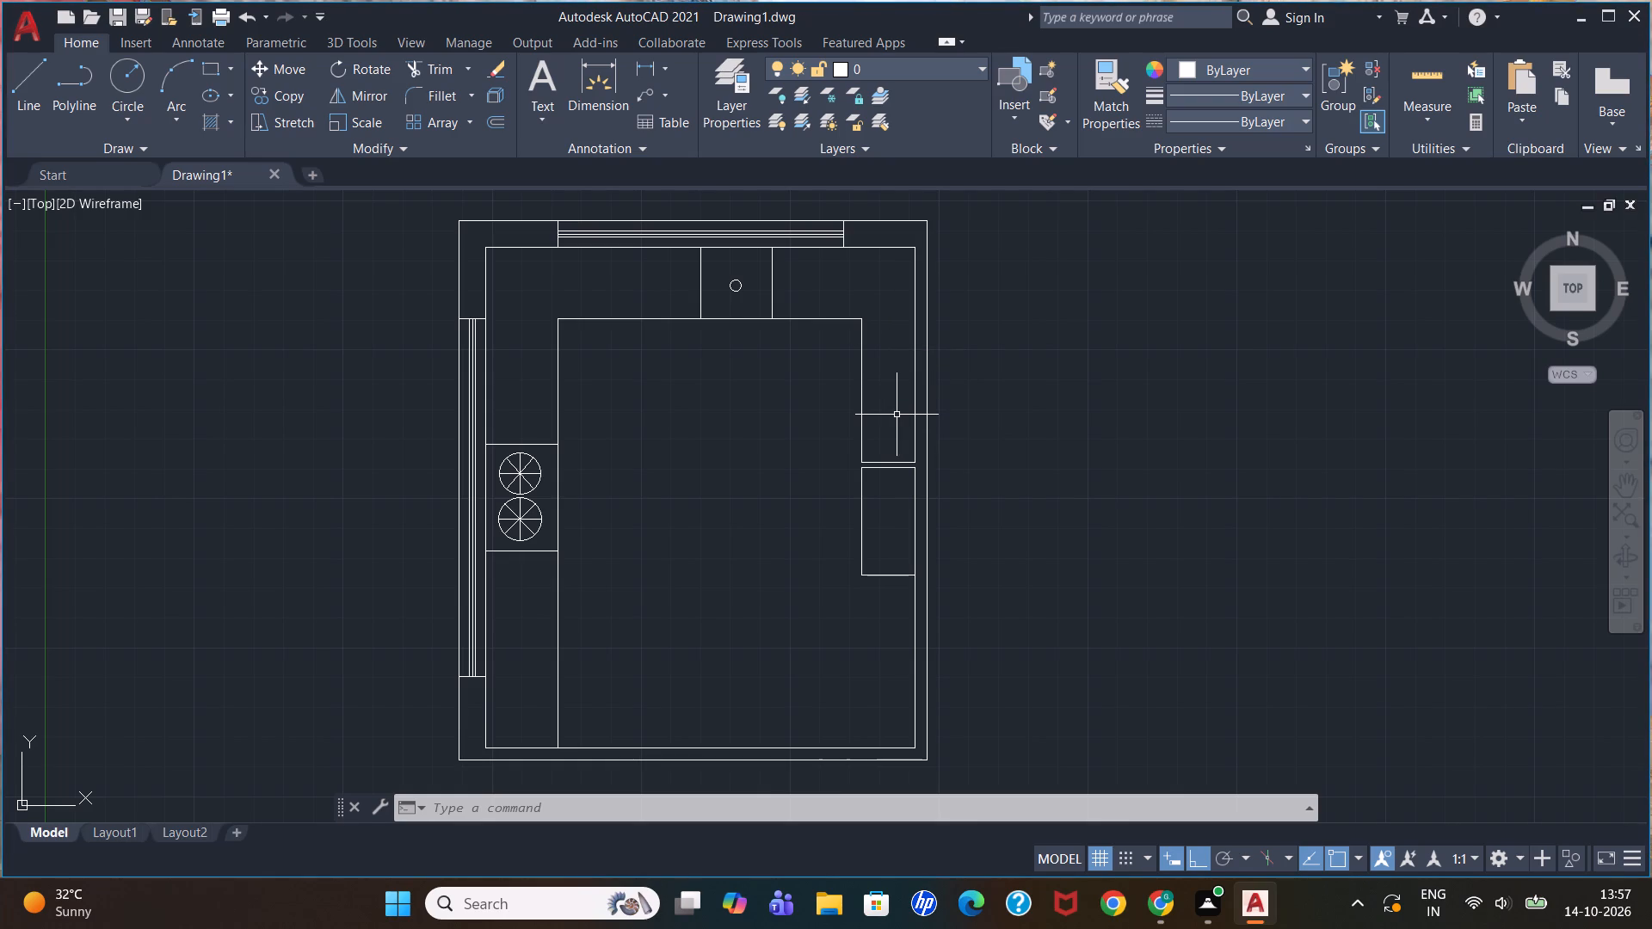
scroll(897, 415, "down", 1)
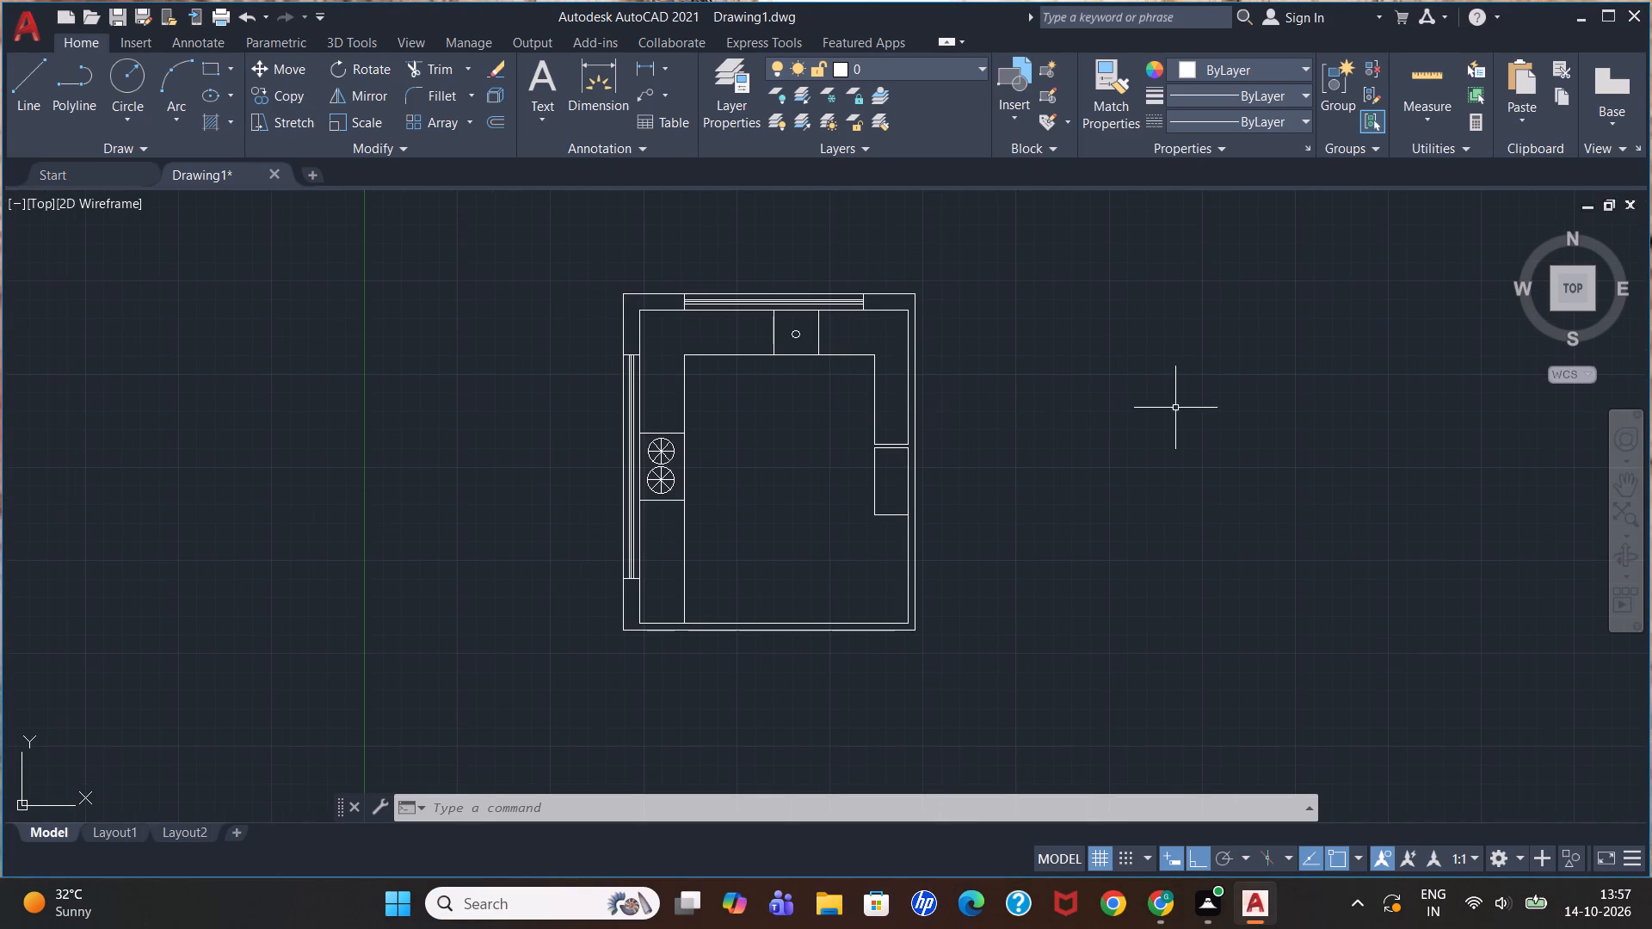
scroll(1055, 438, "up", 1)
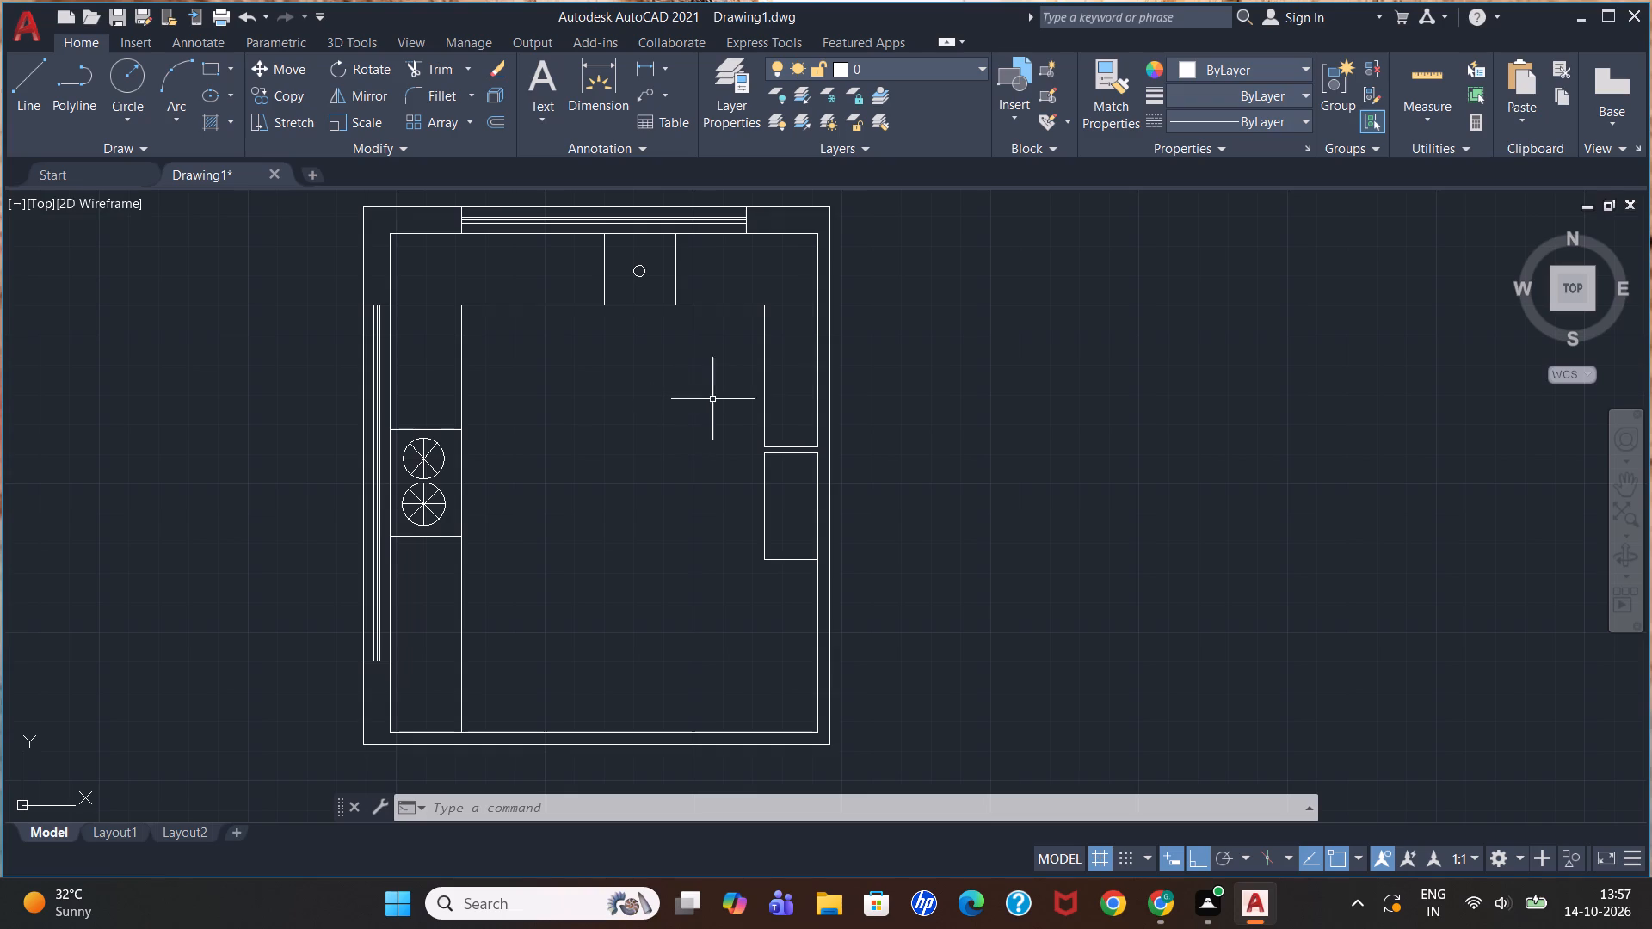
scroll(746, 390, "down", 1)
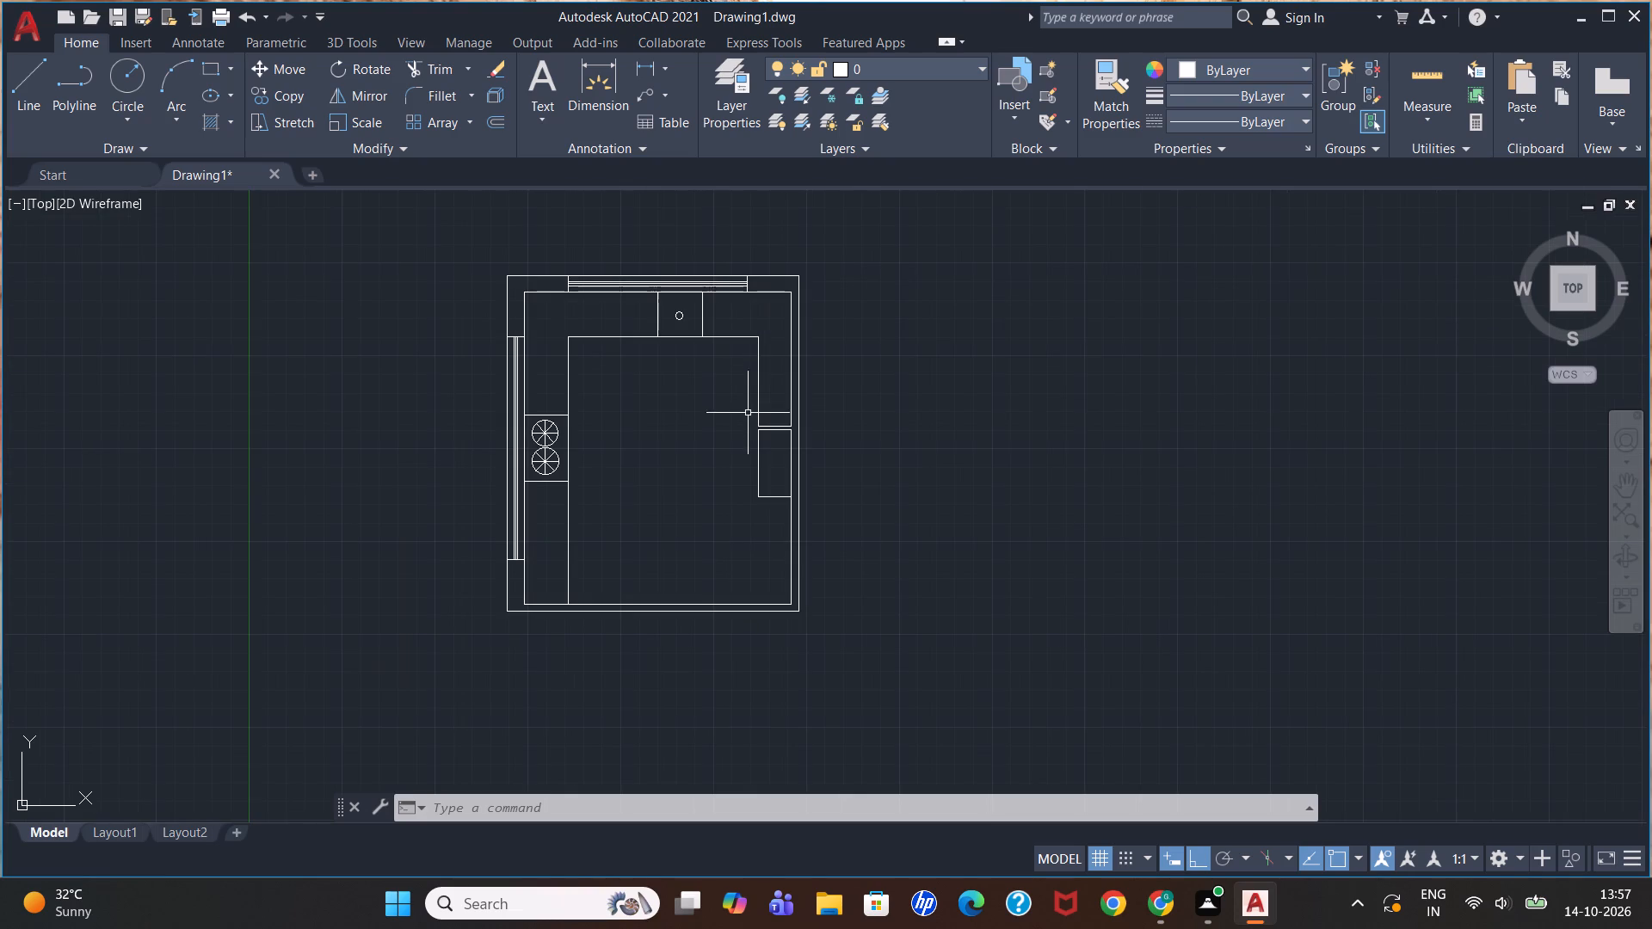
With Ortho off, draw a work triangle with corners near the sink, the 3' unit and the stove, its left side about 6'-11" long.
scroll(738, 476, "up", 1)
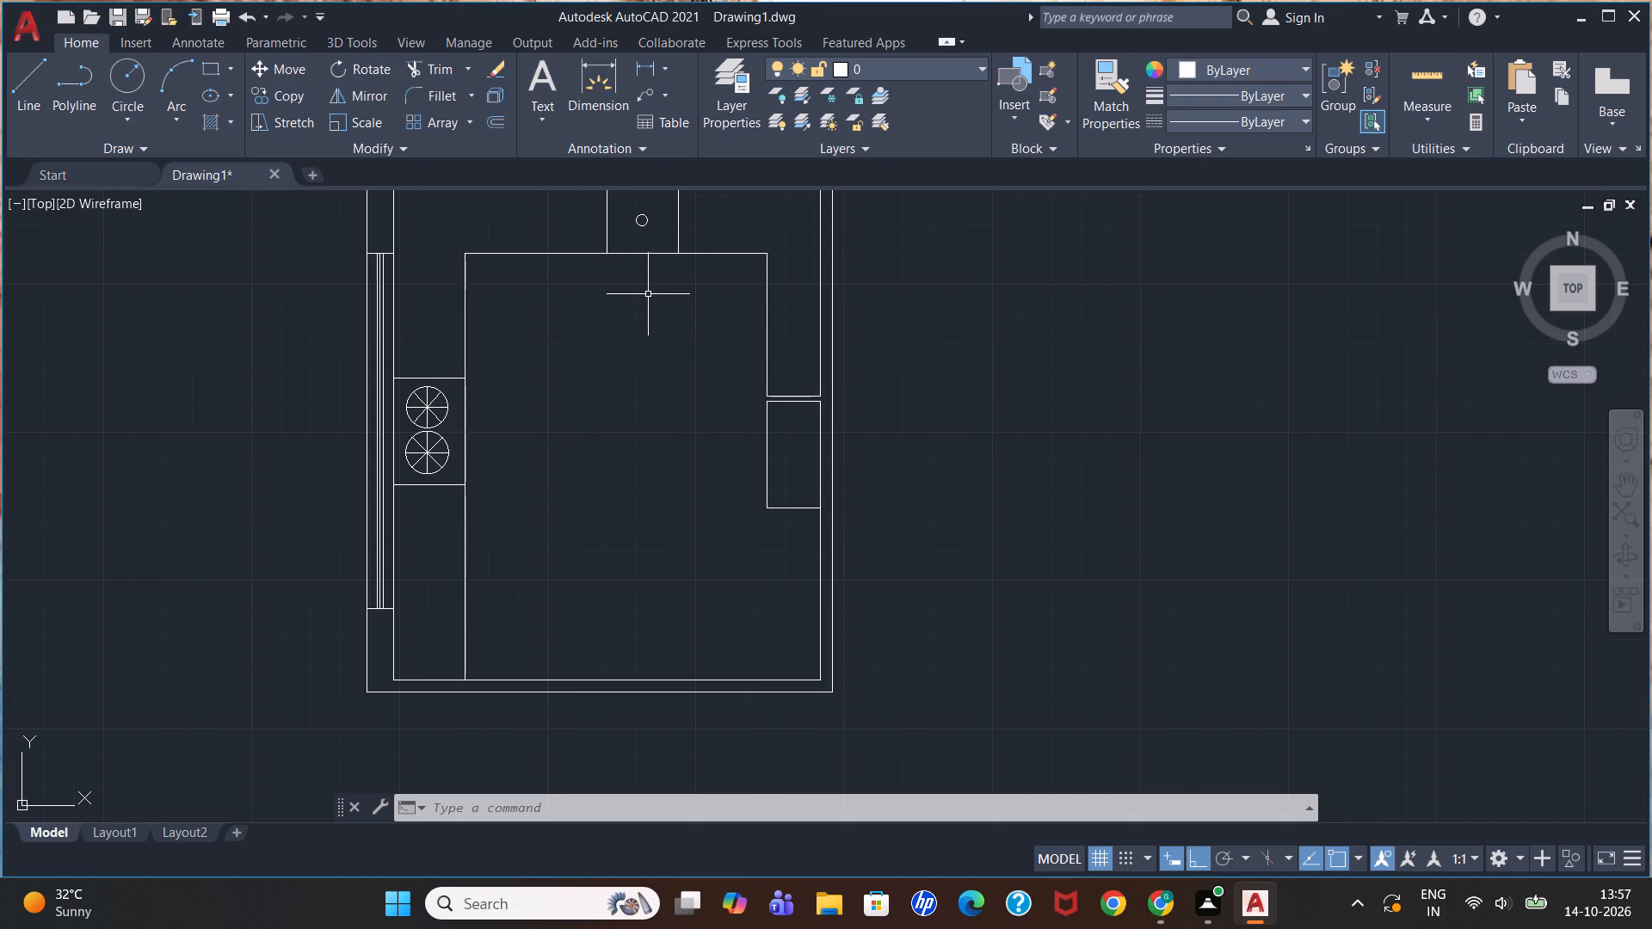
key("l")
key("Return")
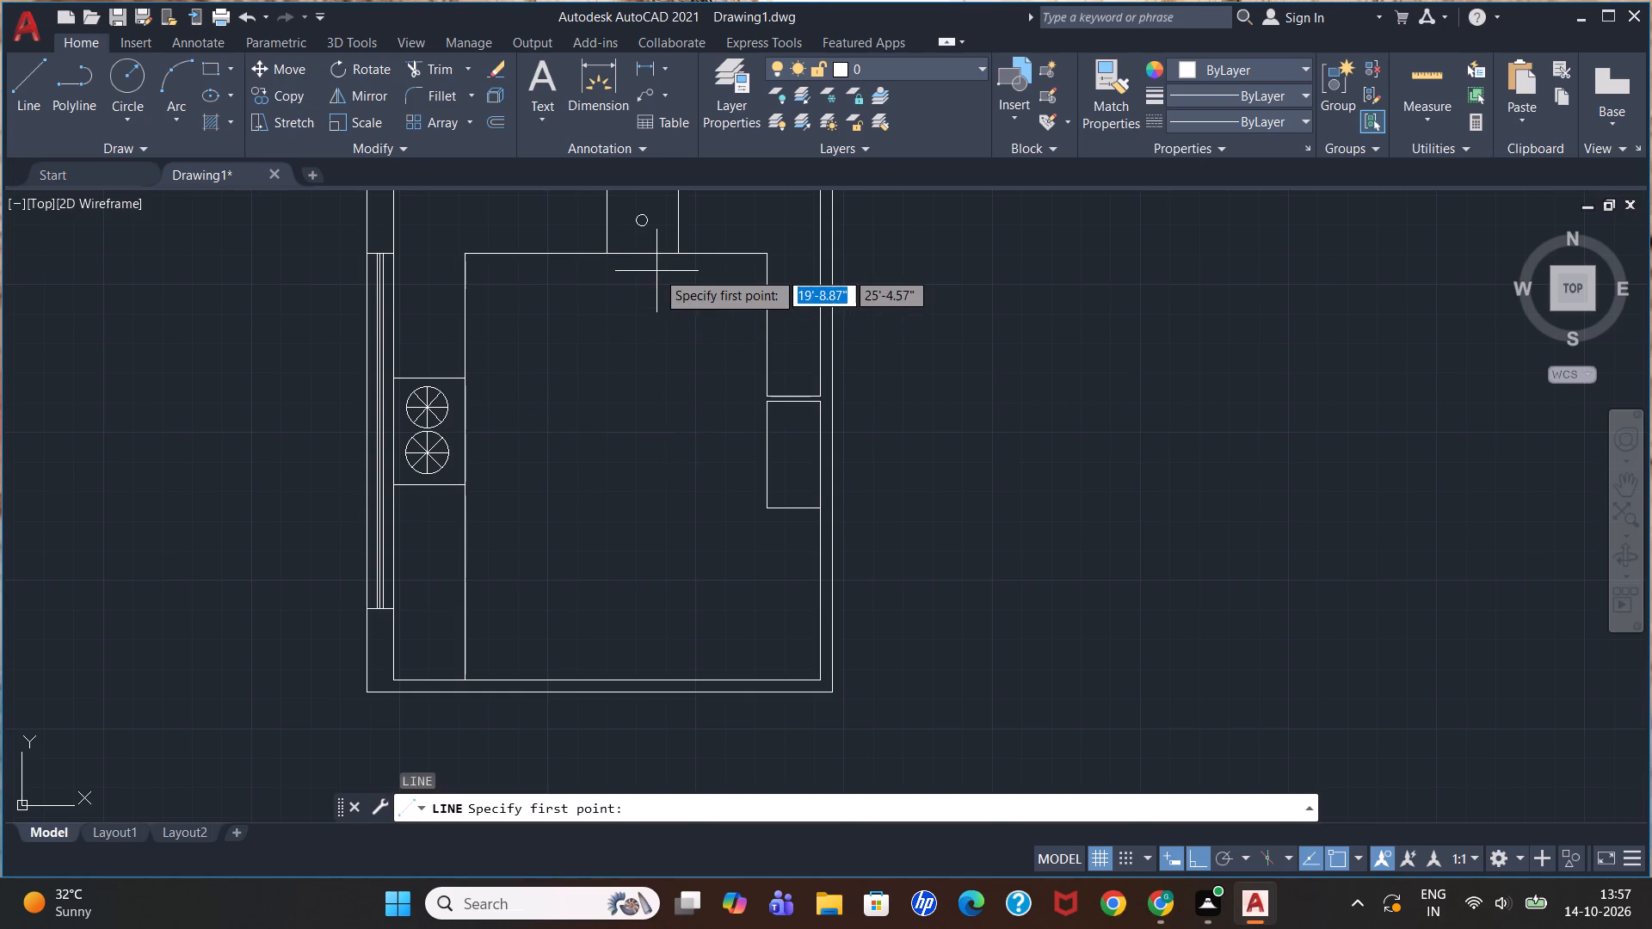
left_click(652, 272)
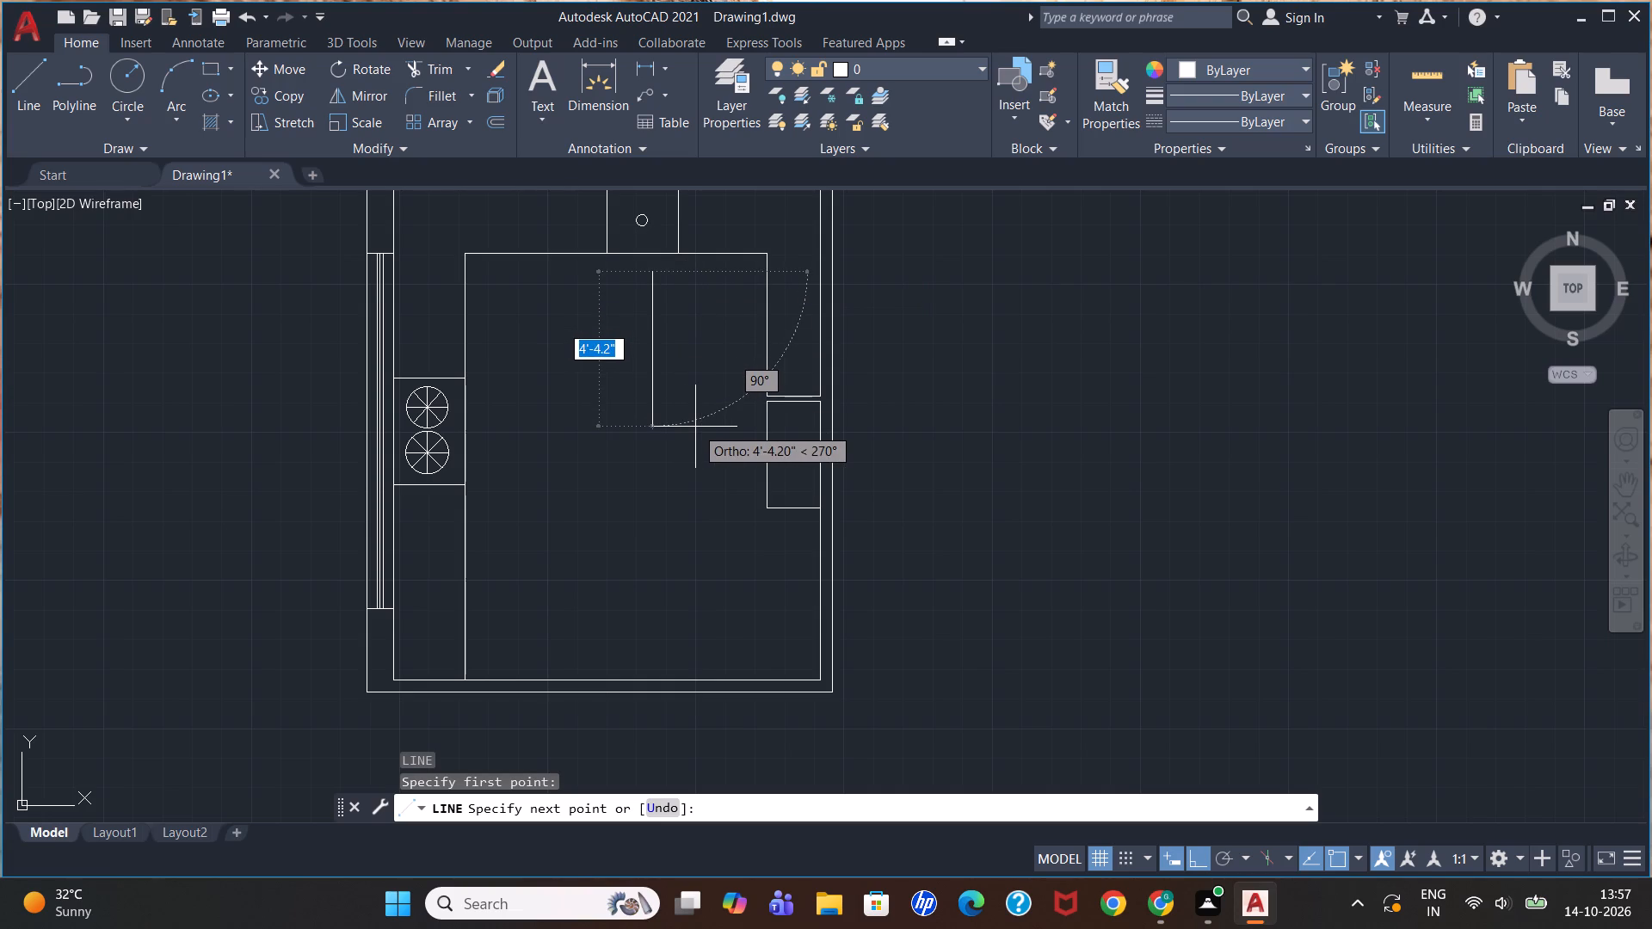
left_click(1196, 866)
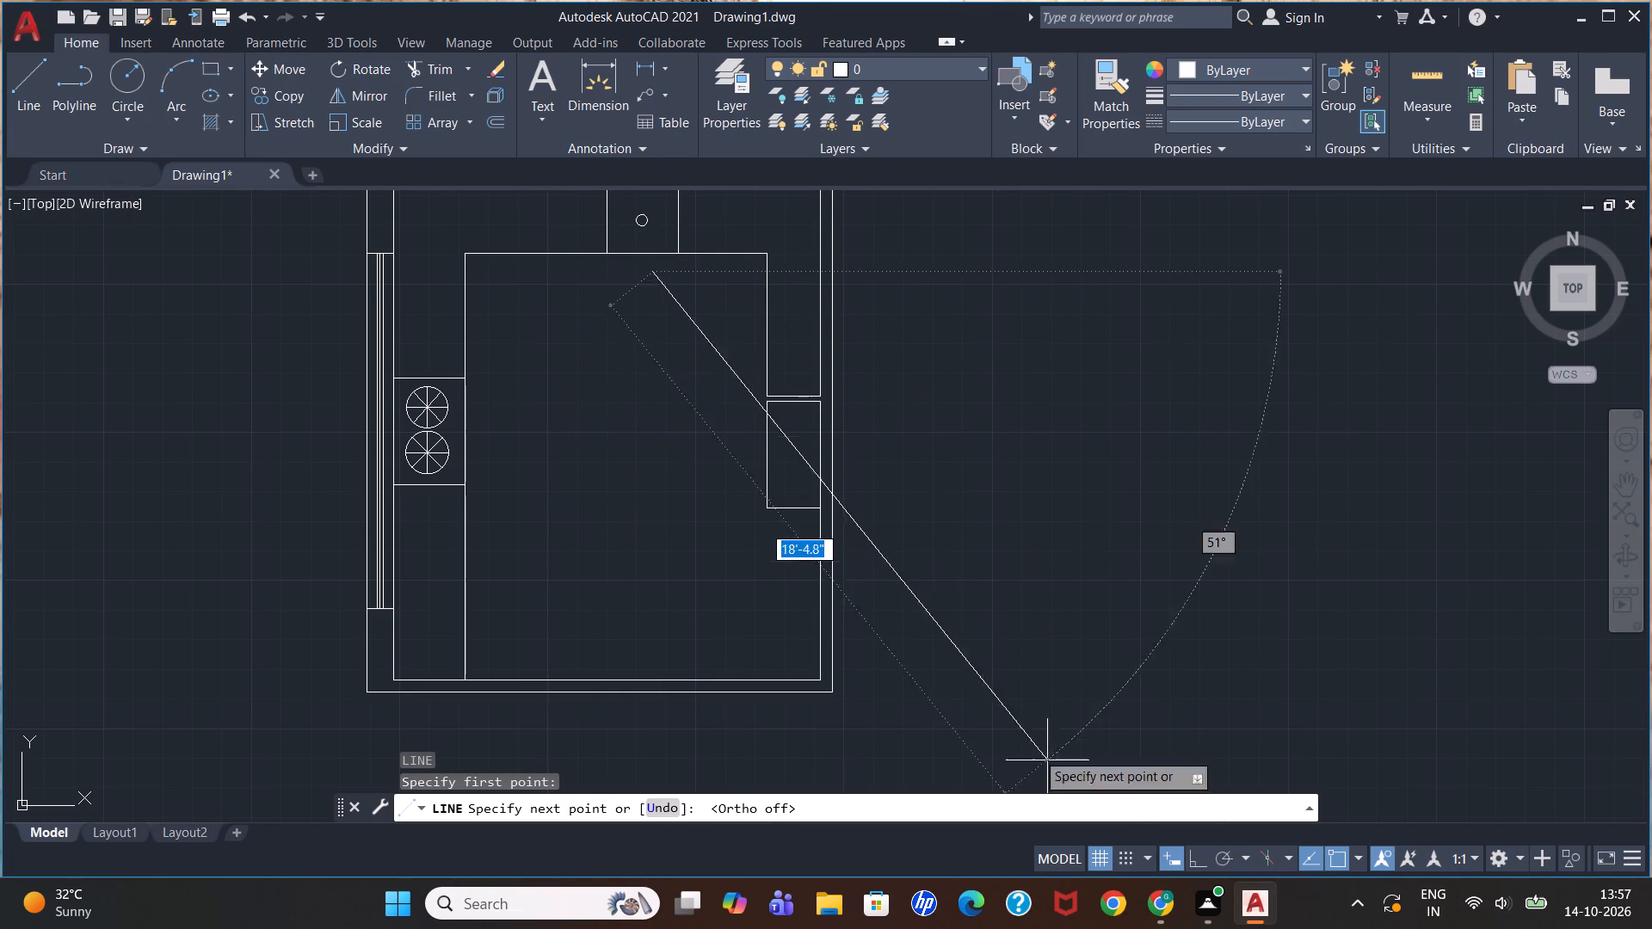
left_click(751, 434)
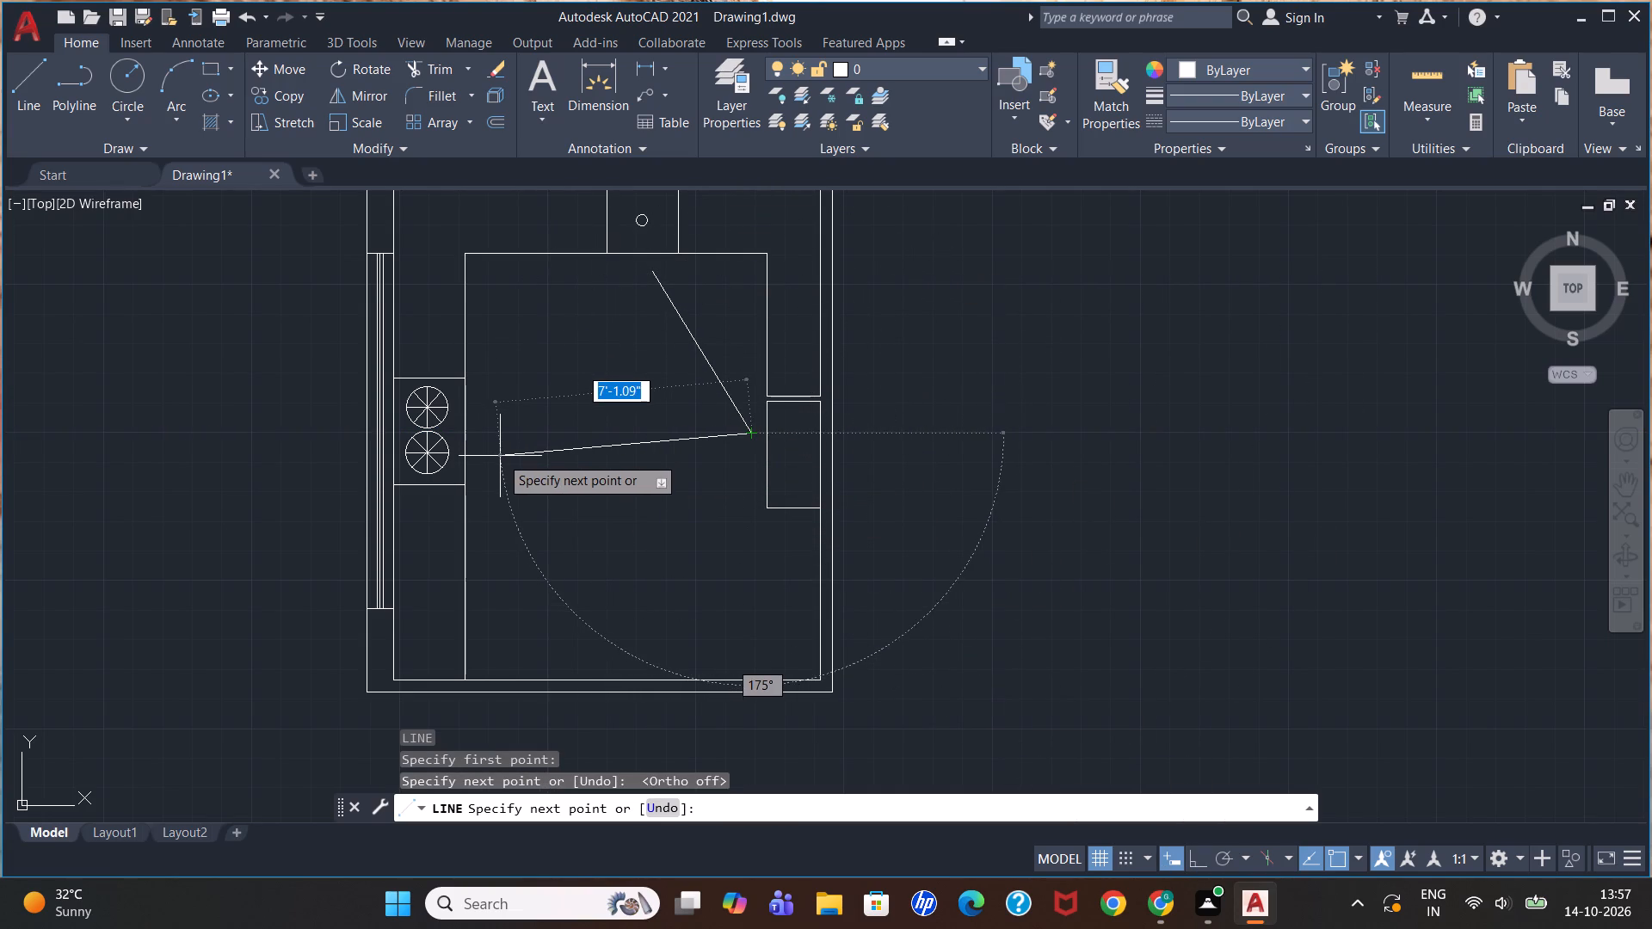
left_click(479, 446)
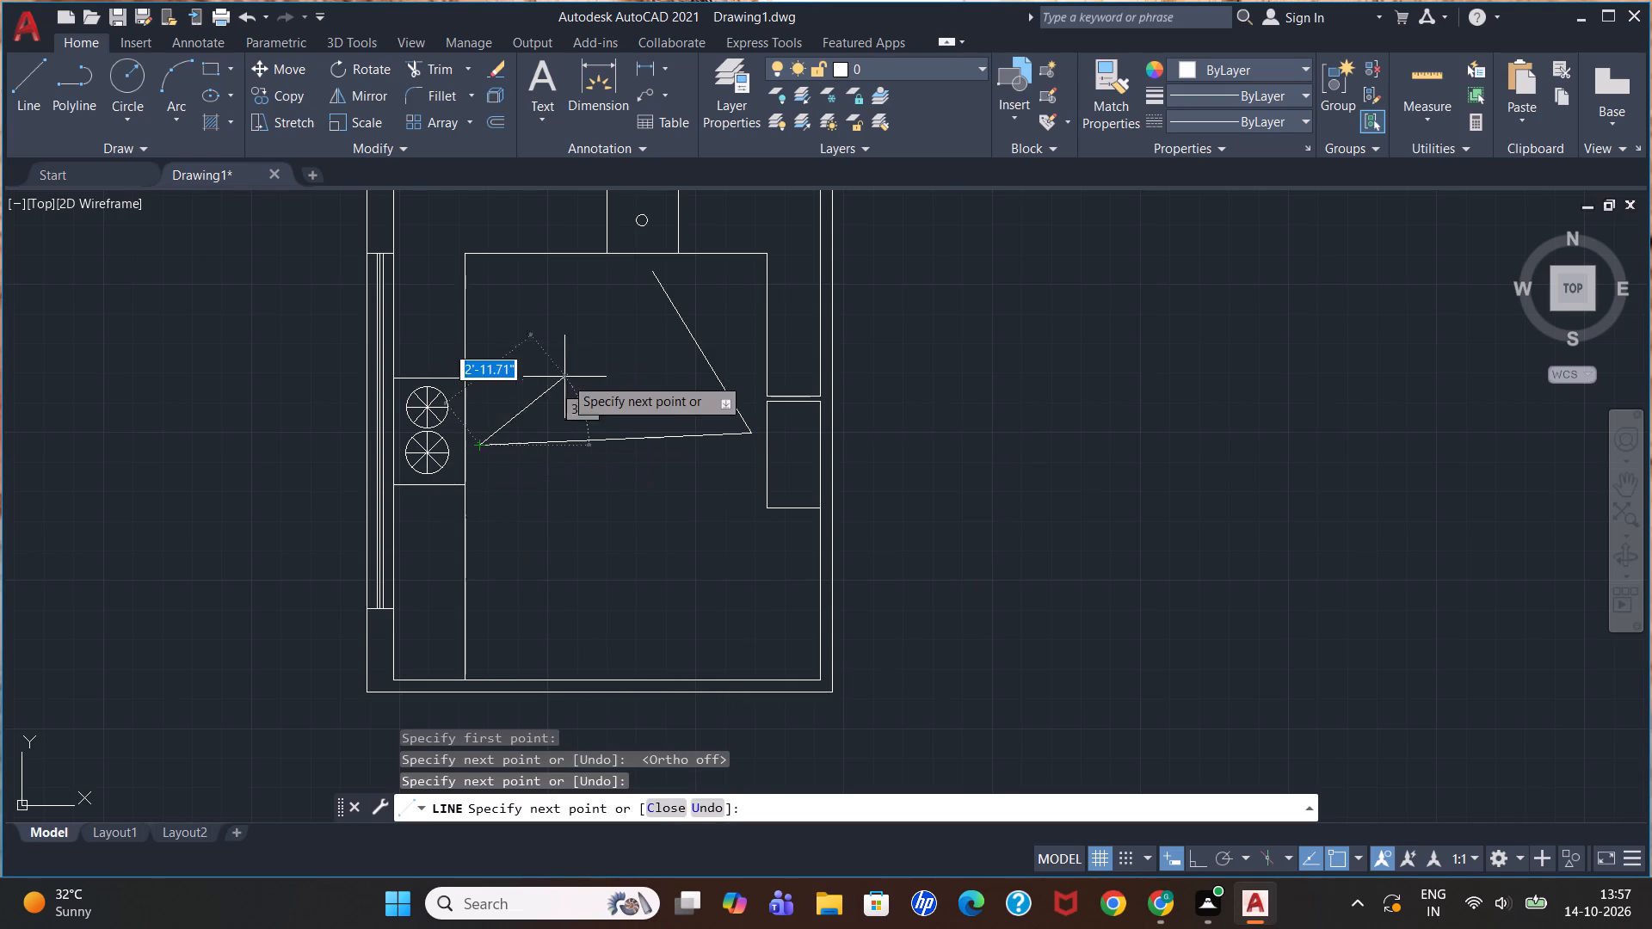
left_click(650, 274)
key("Escape")
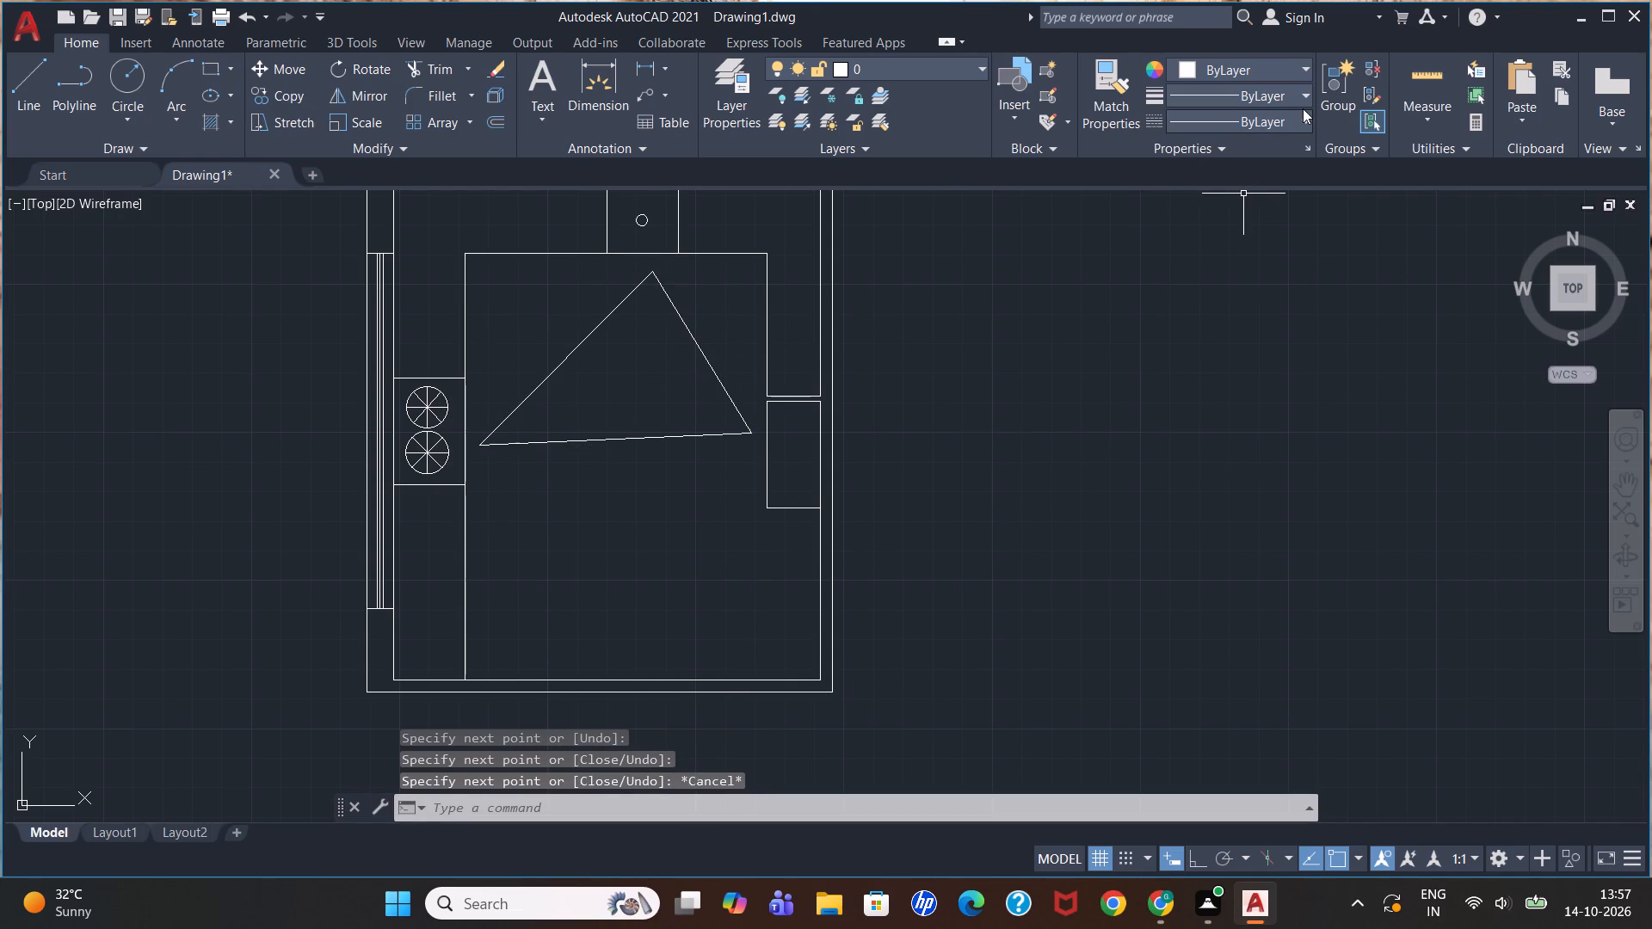
Load the ACAD_ISO03W100 (ISO dash space) linetype into the drawing.
left_click(1264, 96)
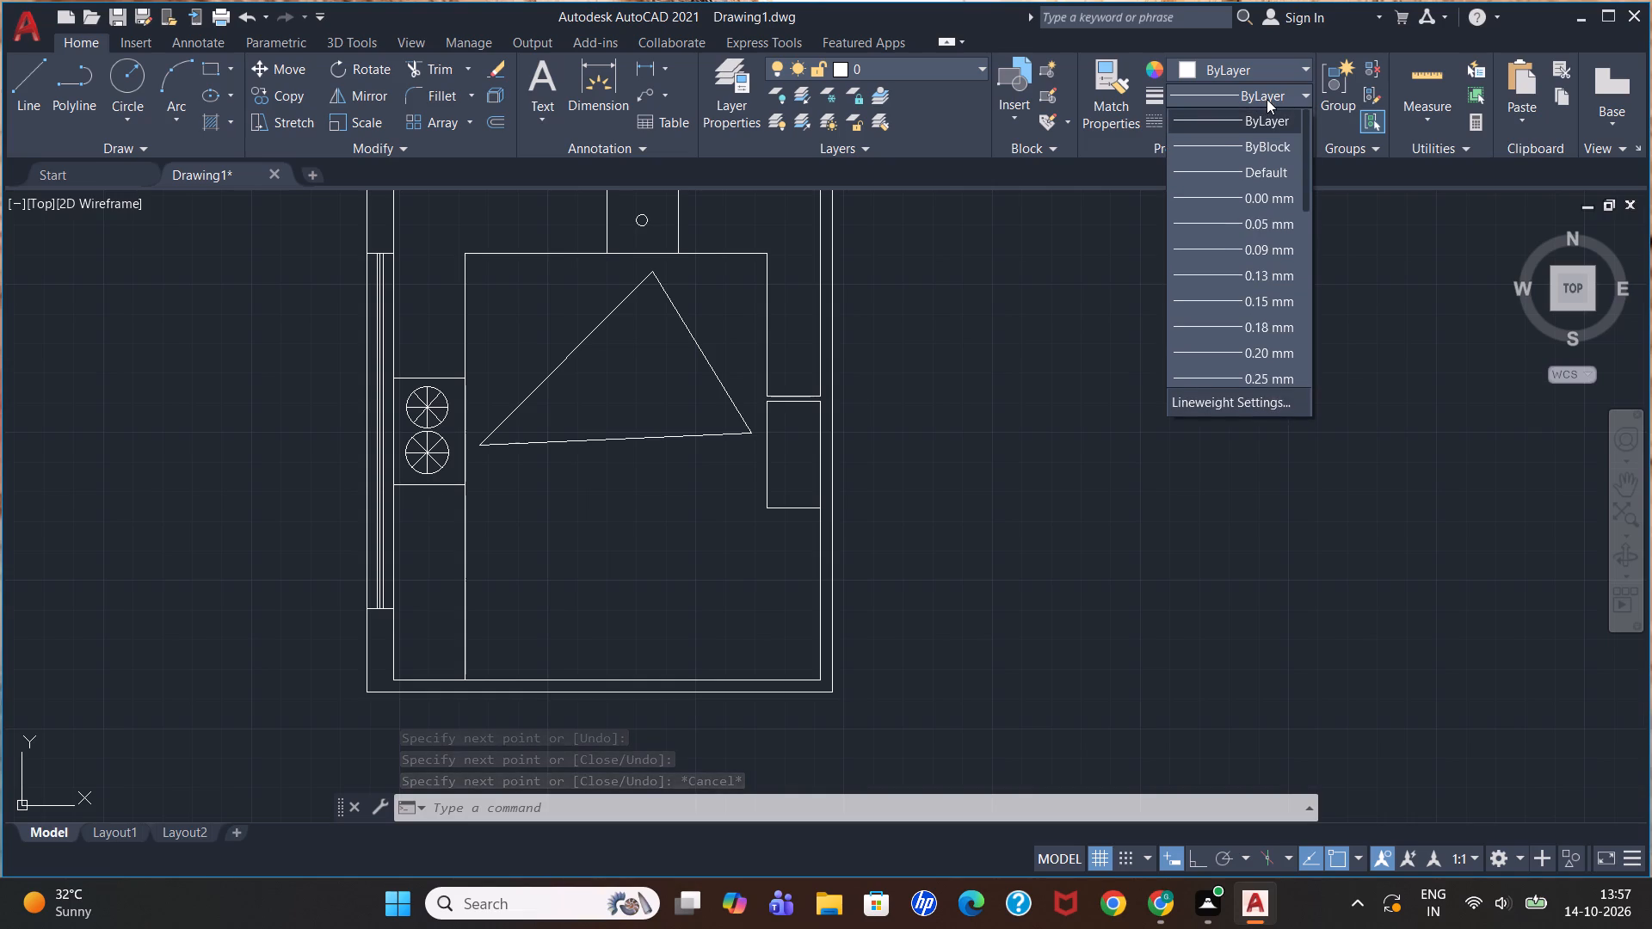
left_click(1285, 125)
left_click(1283, 123)
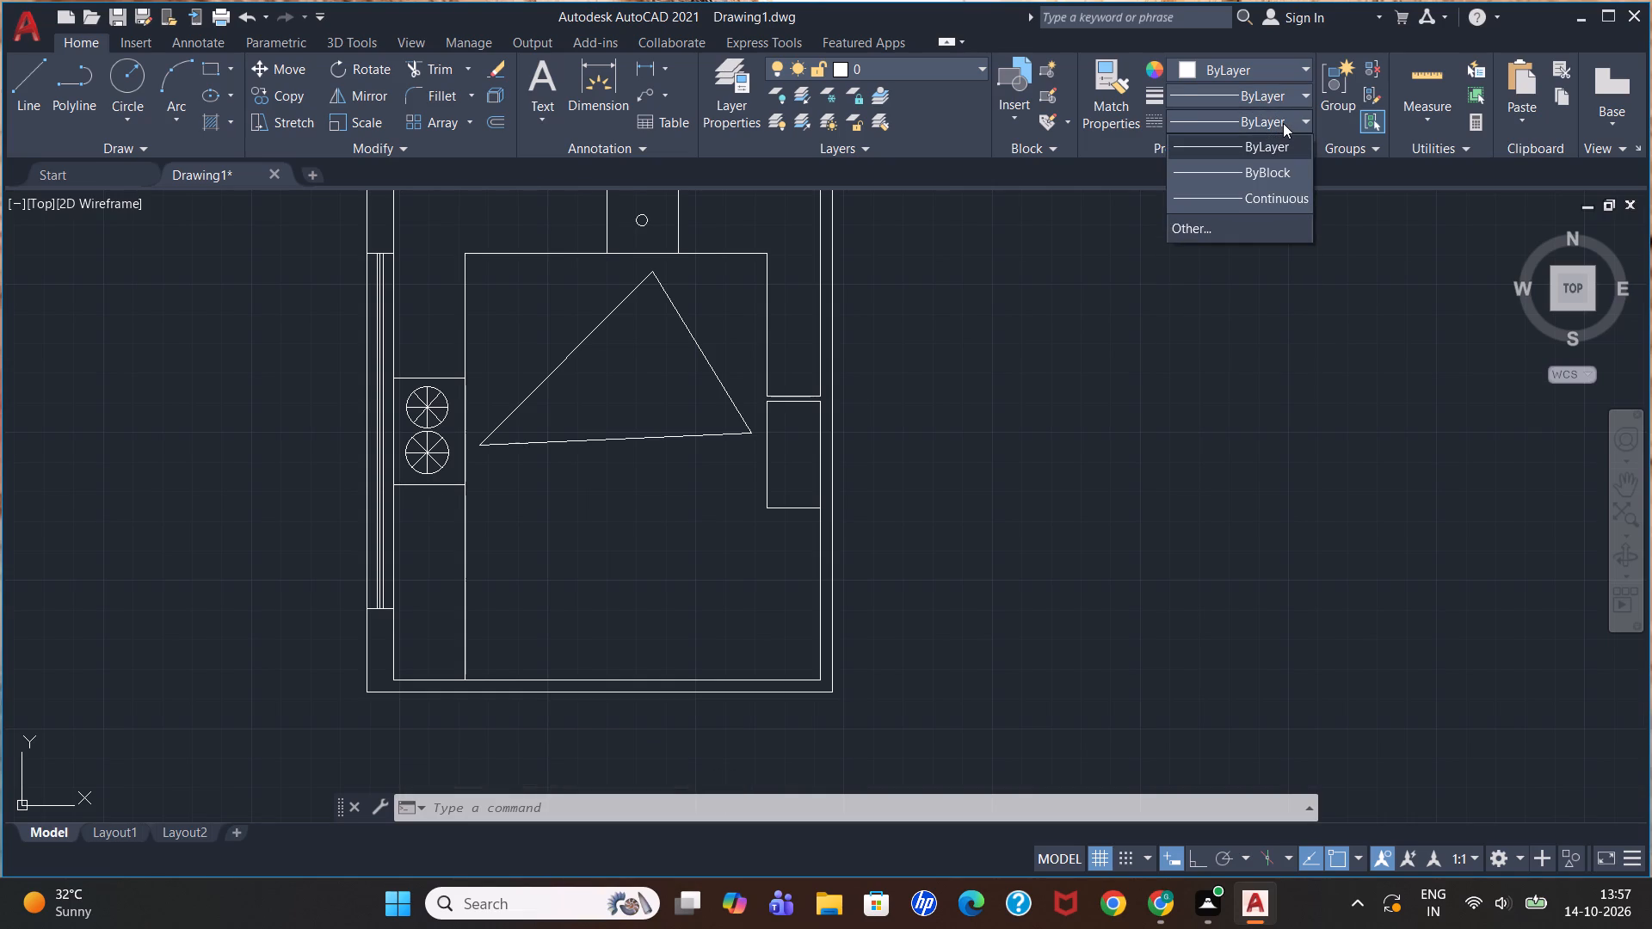
left_click(1251, 224)
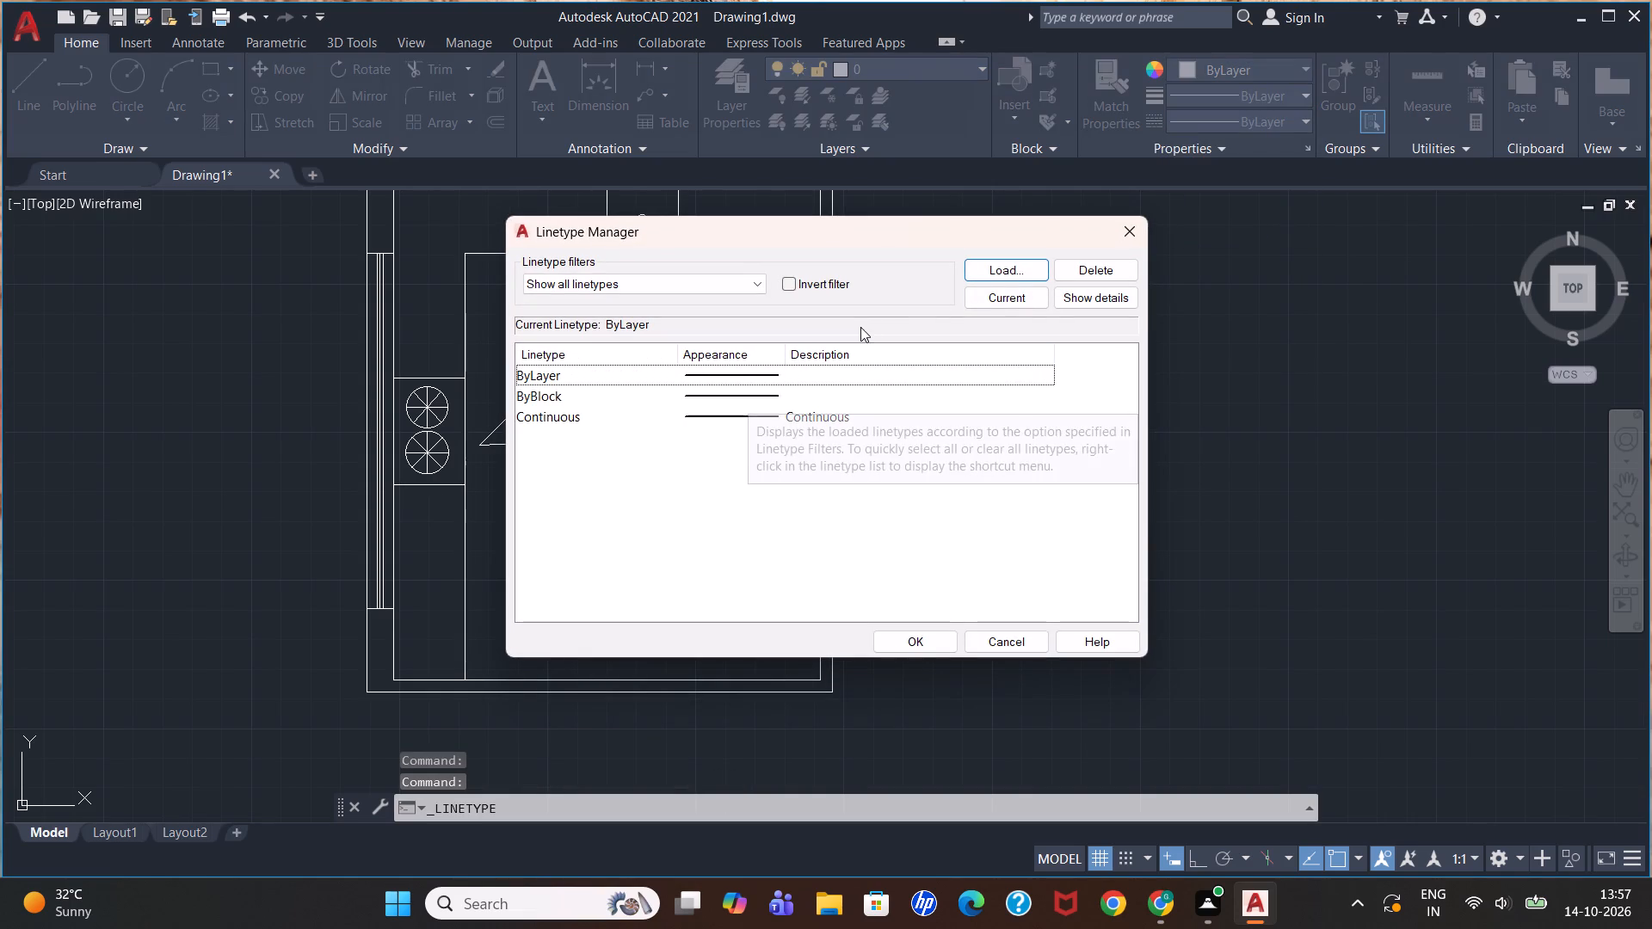
left_click(1008, 264)
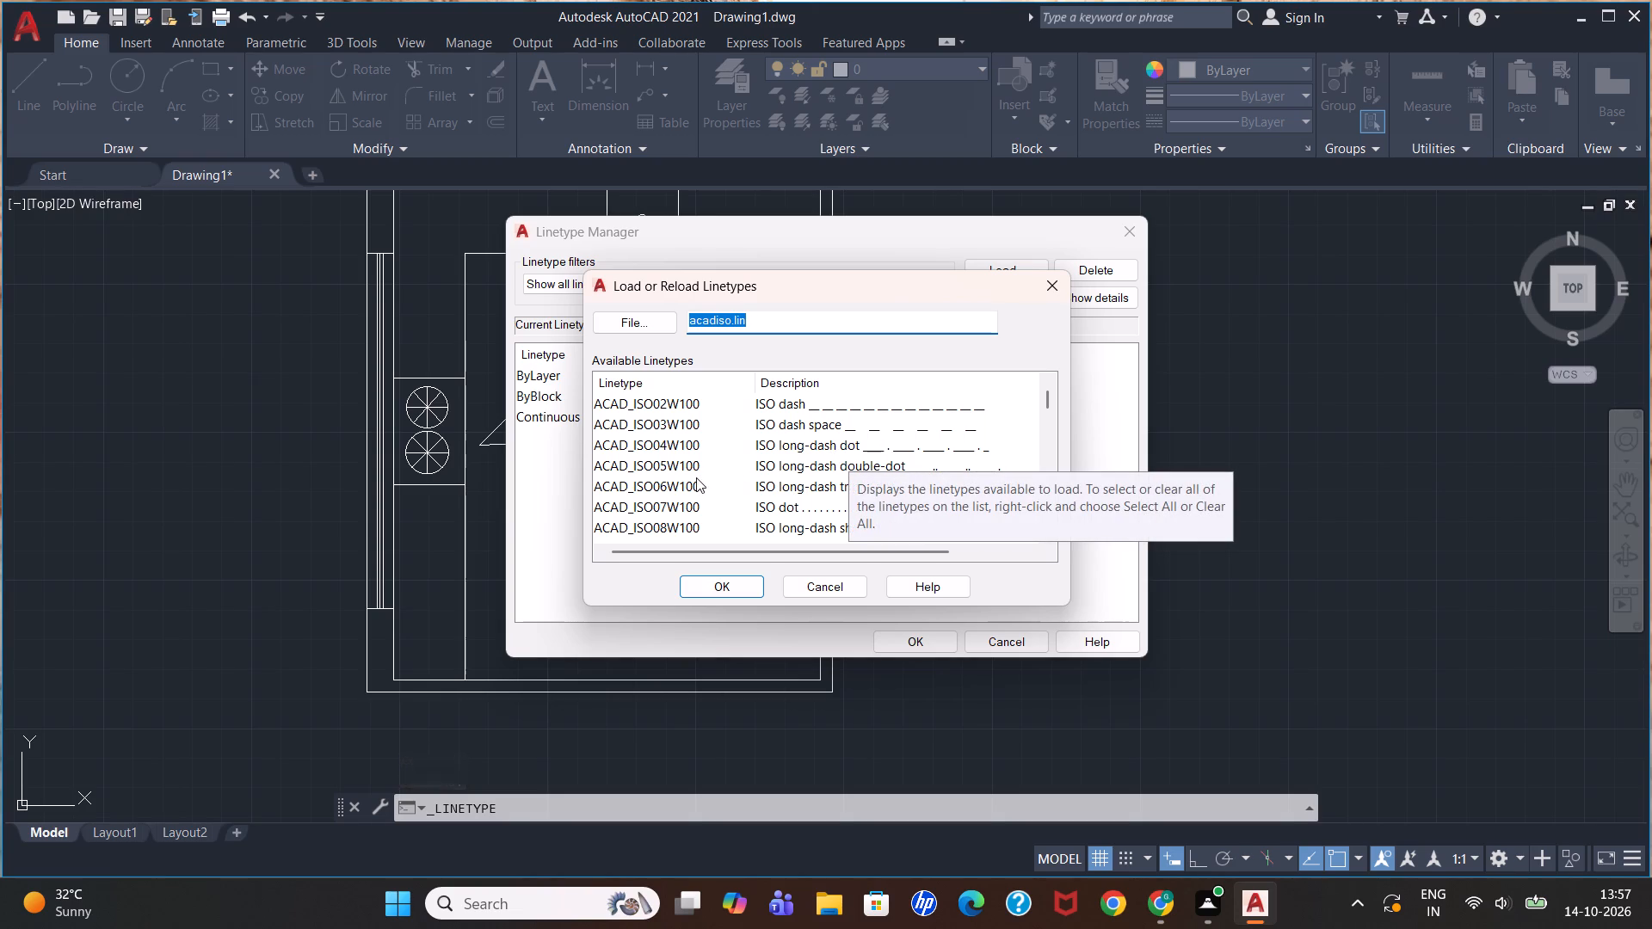
left_click(811, 425)
left_click(733, 589)
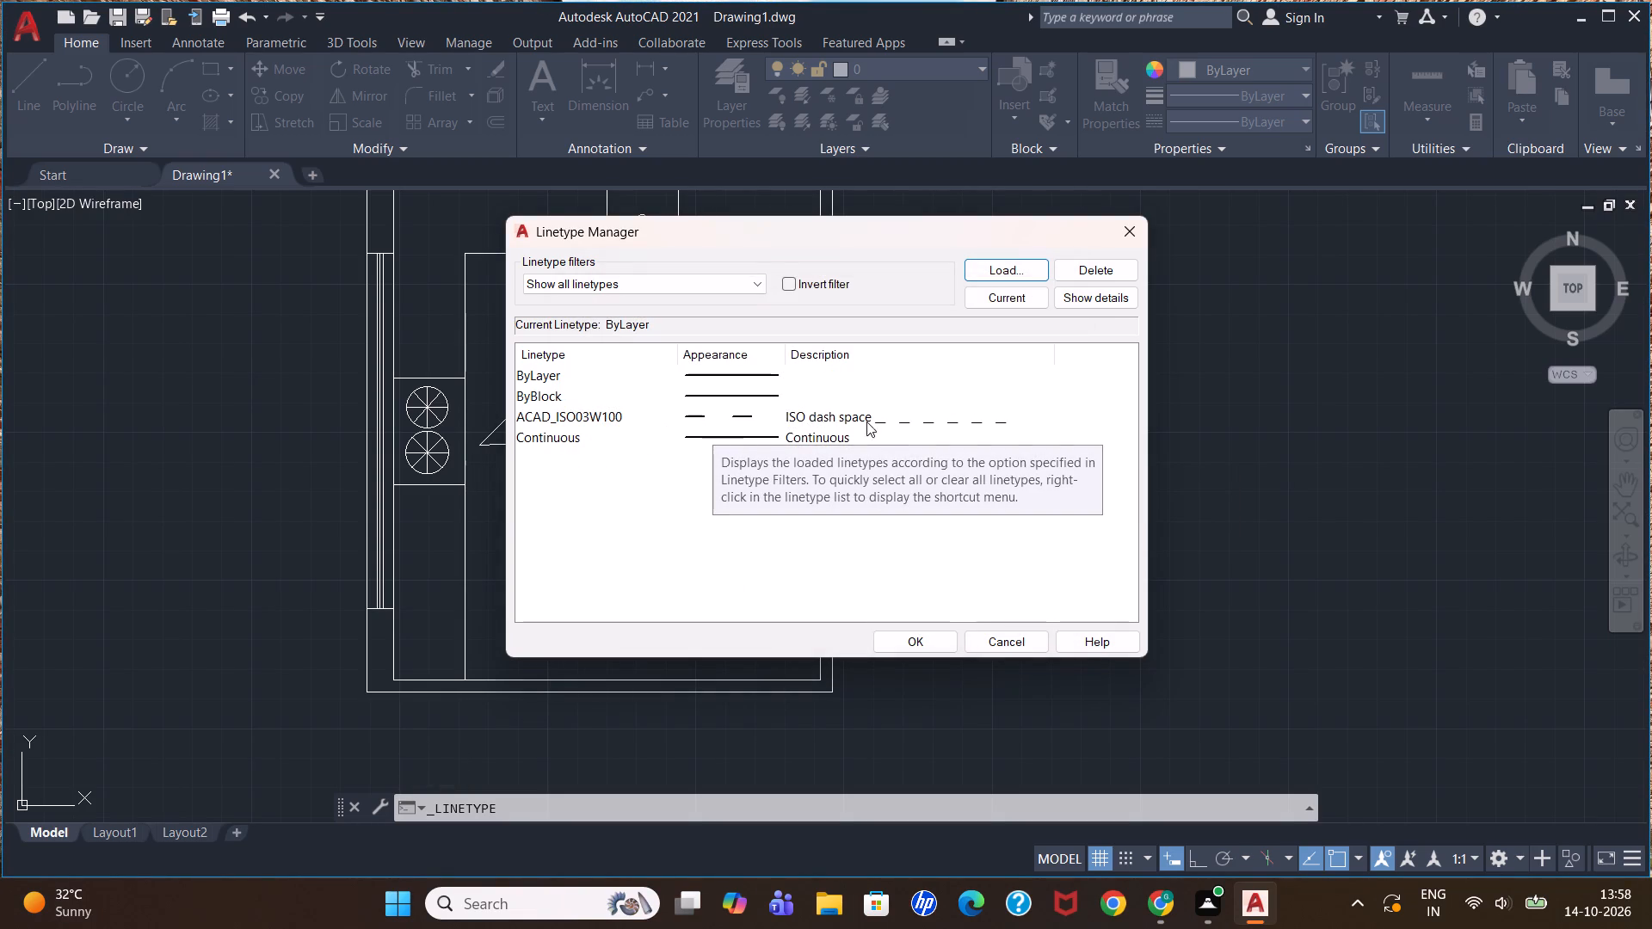
left_click(881, 414)
left_click(928, 643)
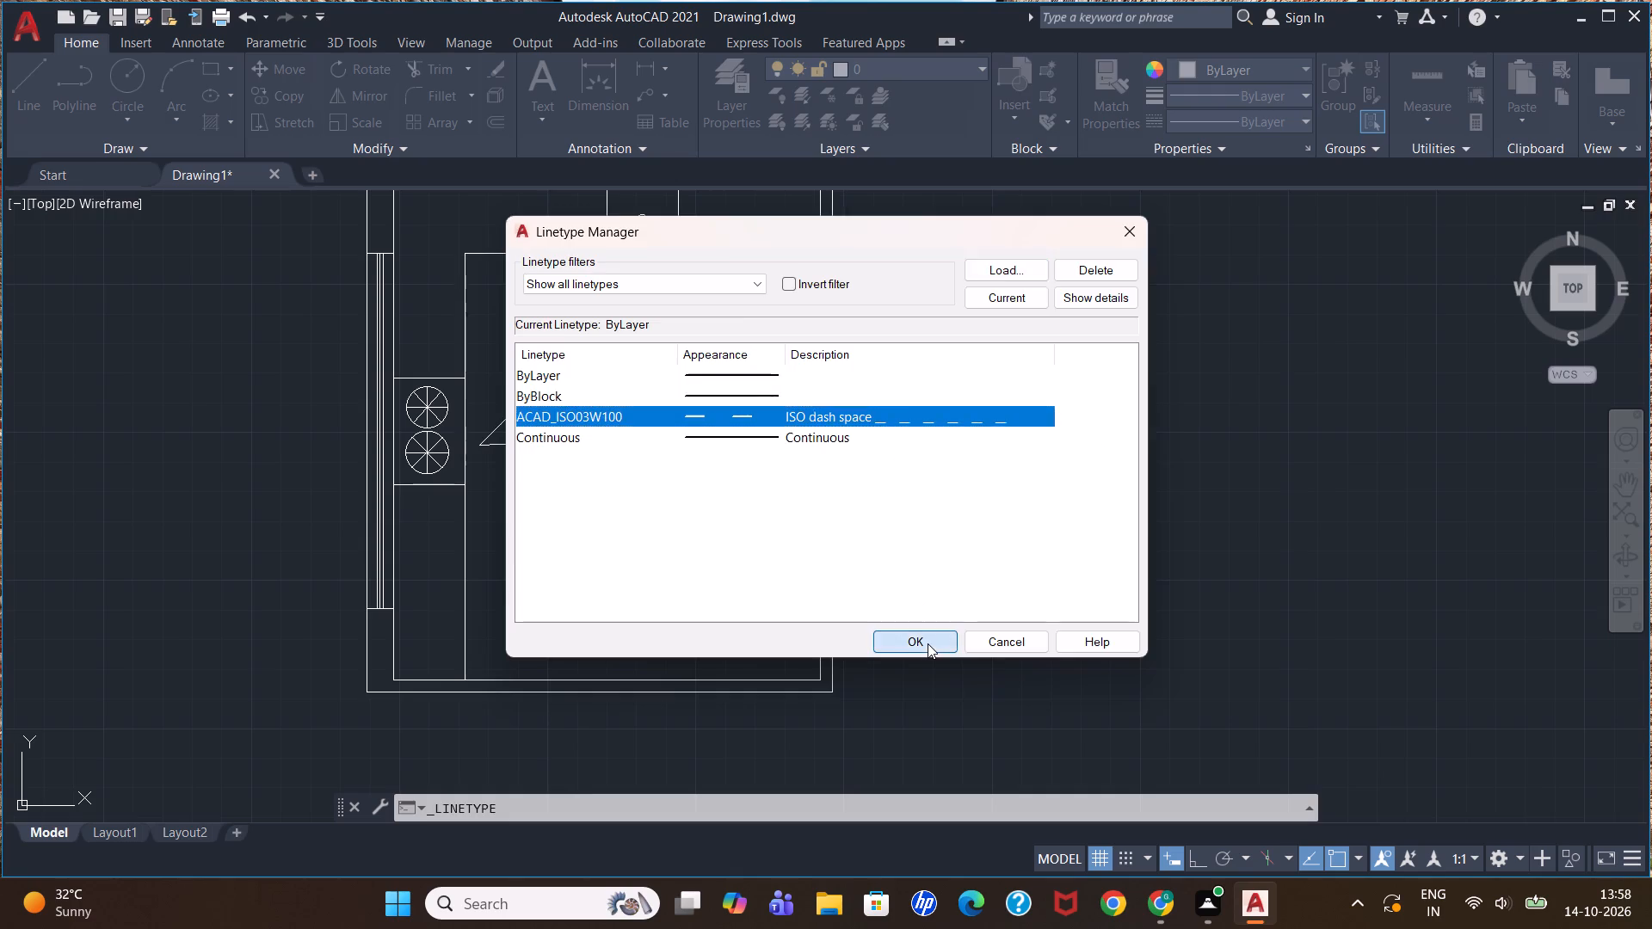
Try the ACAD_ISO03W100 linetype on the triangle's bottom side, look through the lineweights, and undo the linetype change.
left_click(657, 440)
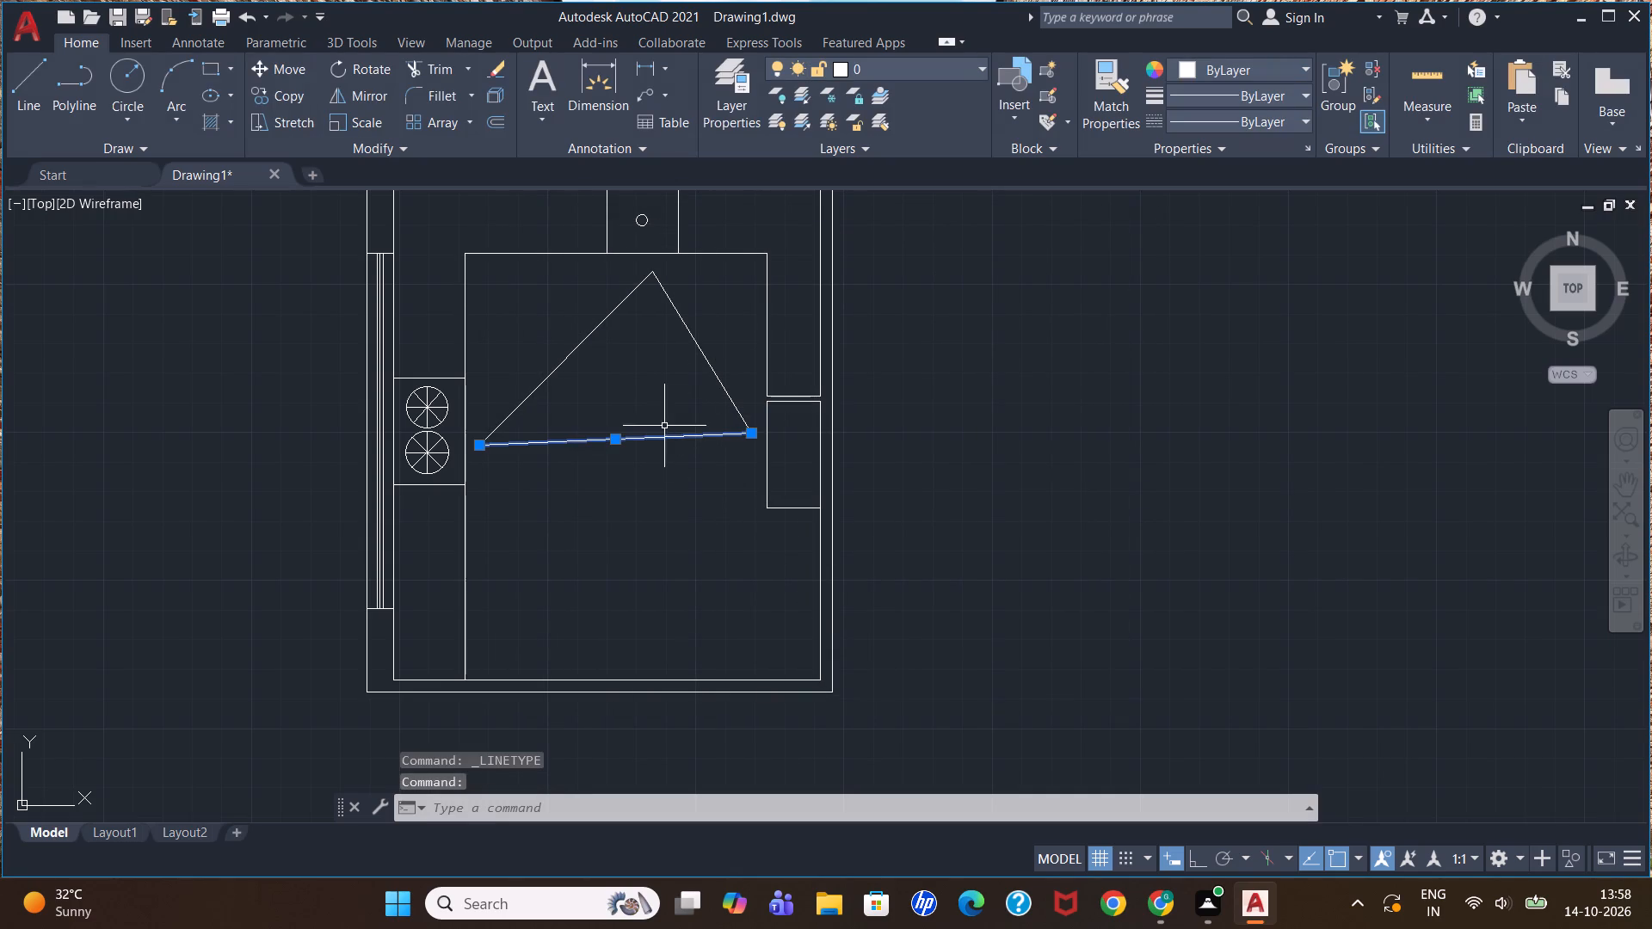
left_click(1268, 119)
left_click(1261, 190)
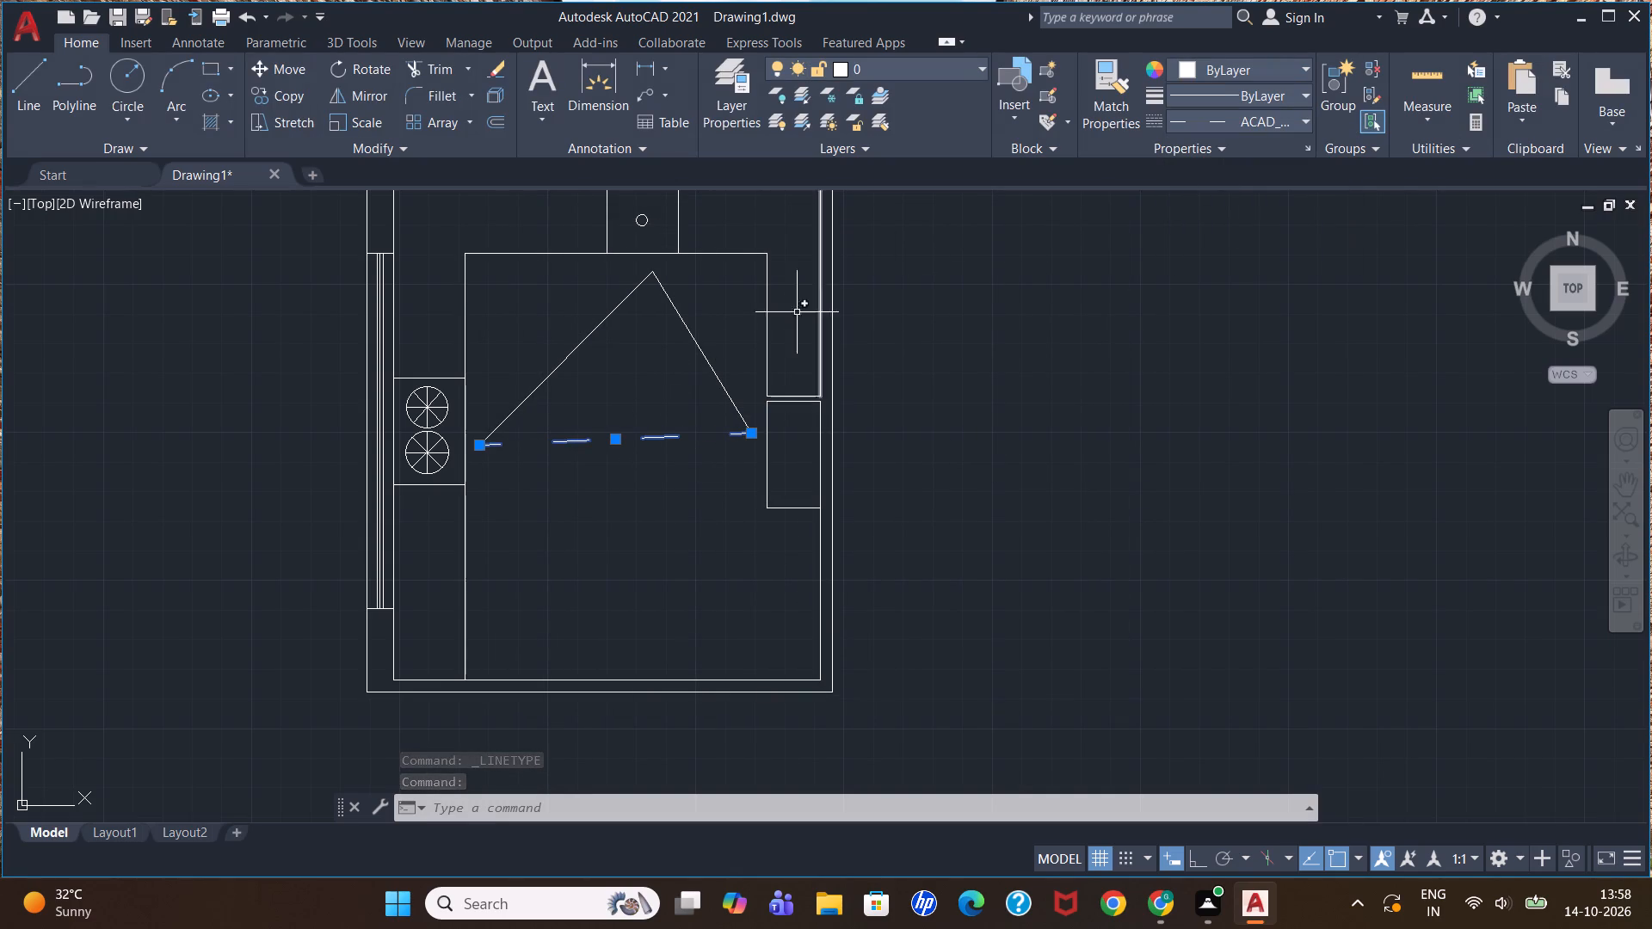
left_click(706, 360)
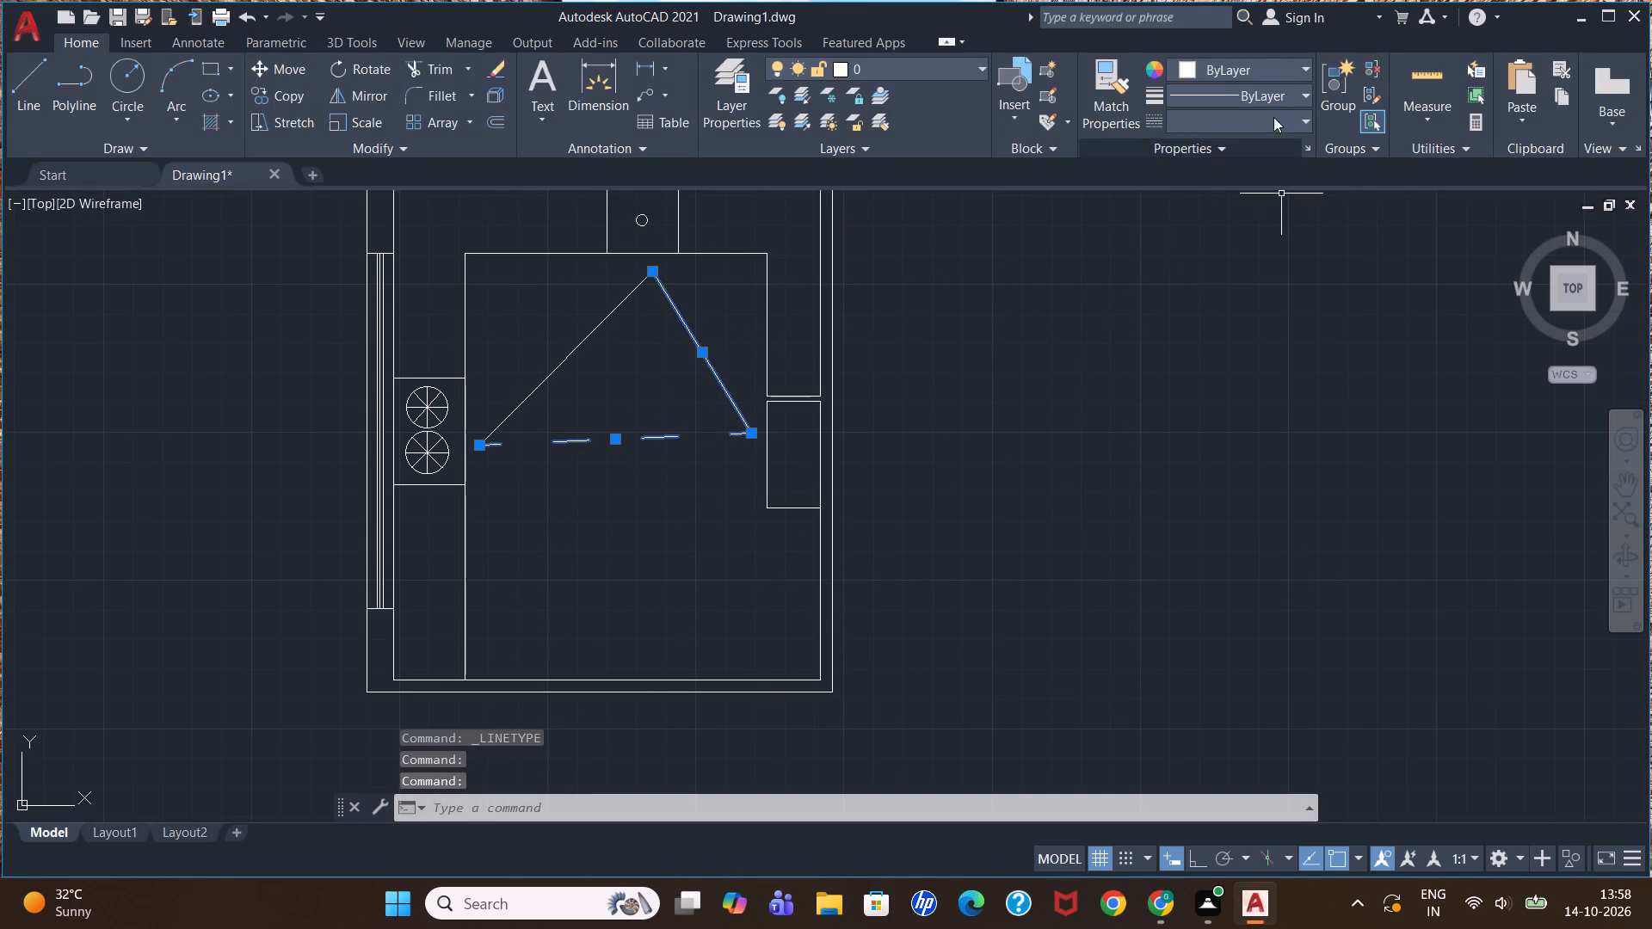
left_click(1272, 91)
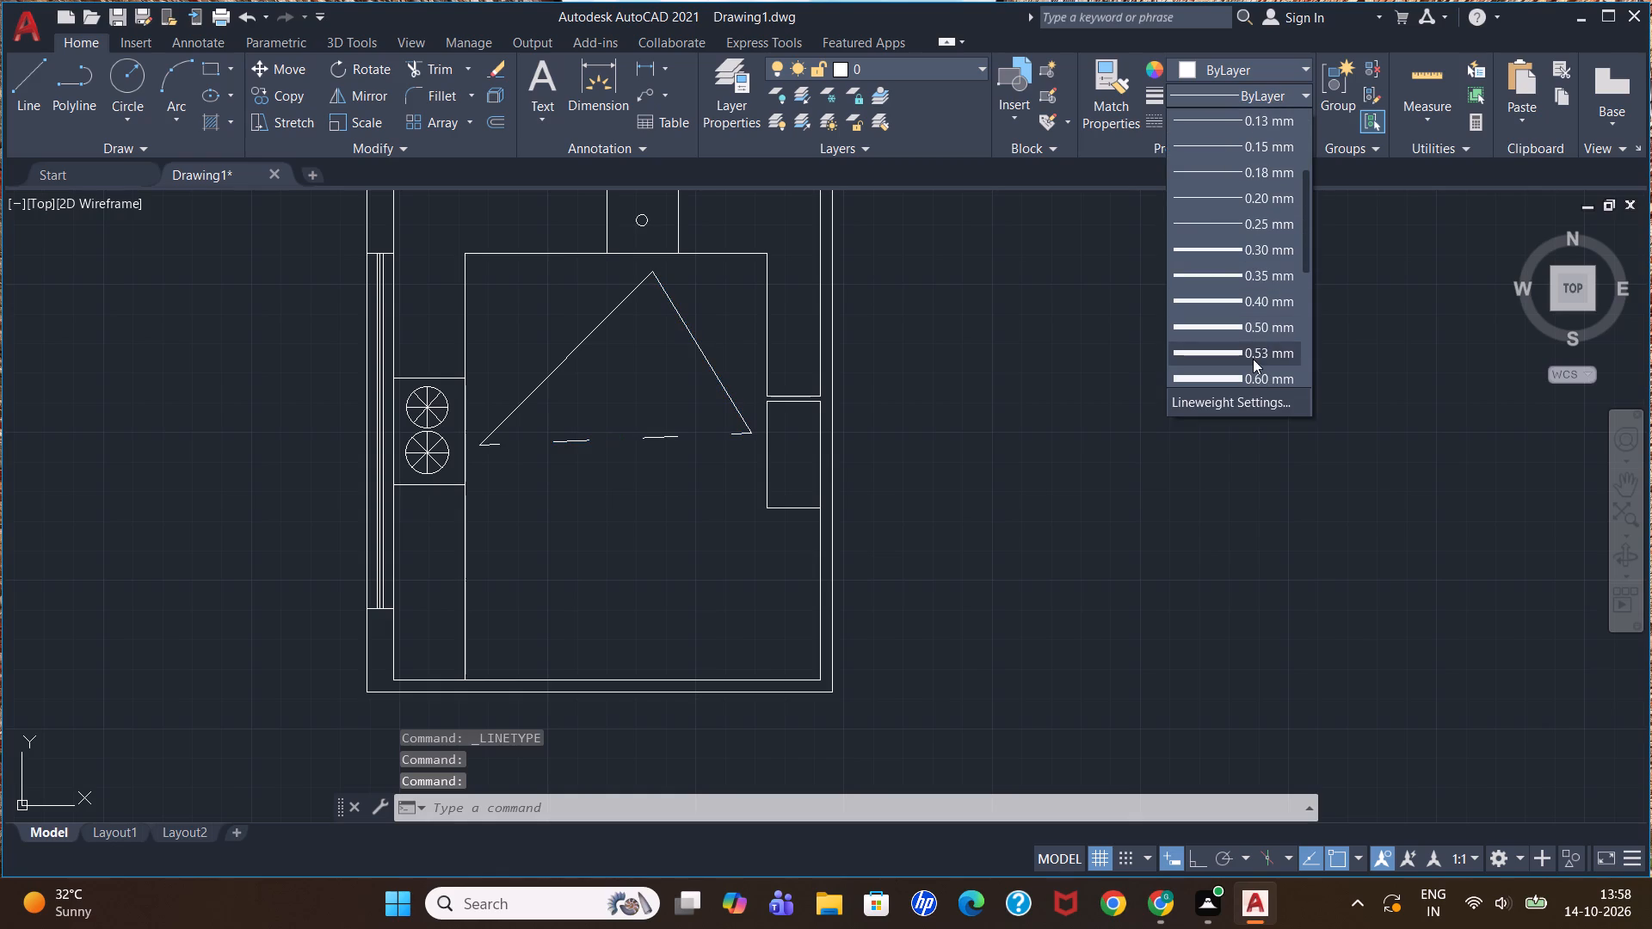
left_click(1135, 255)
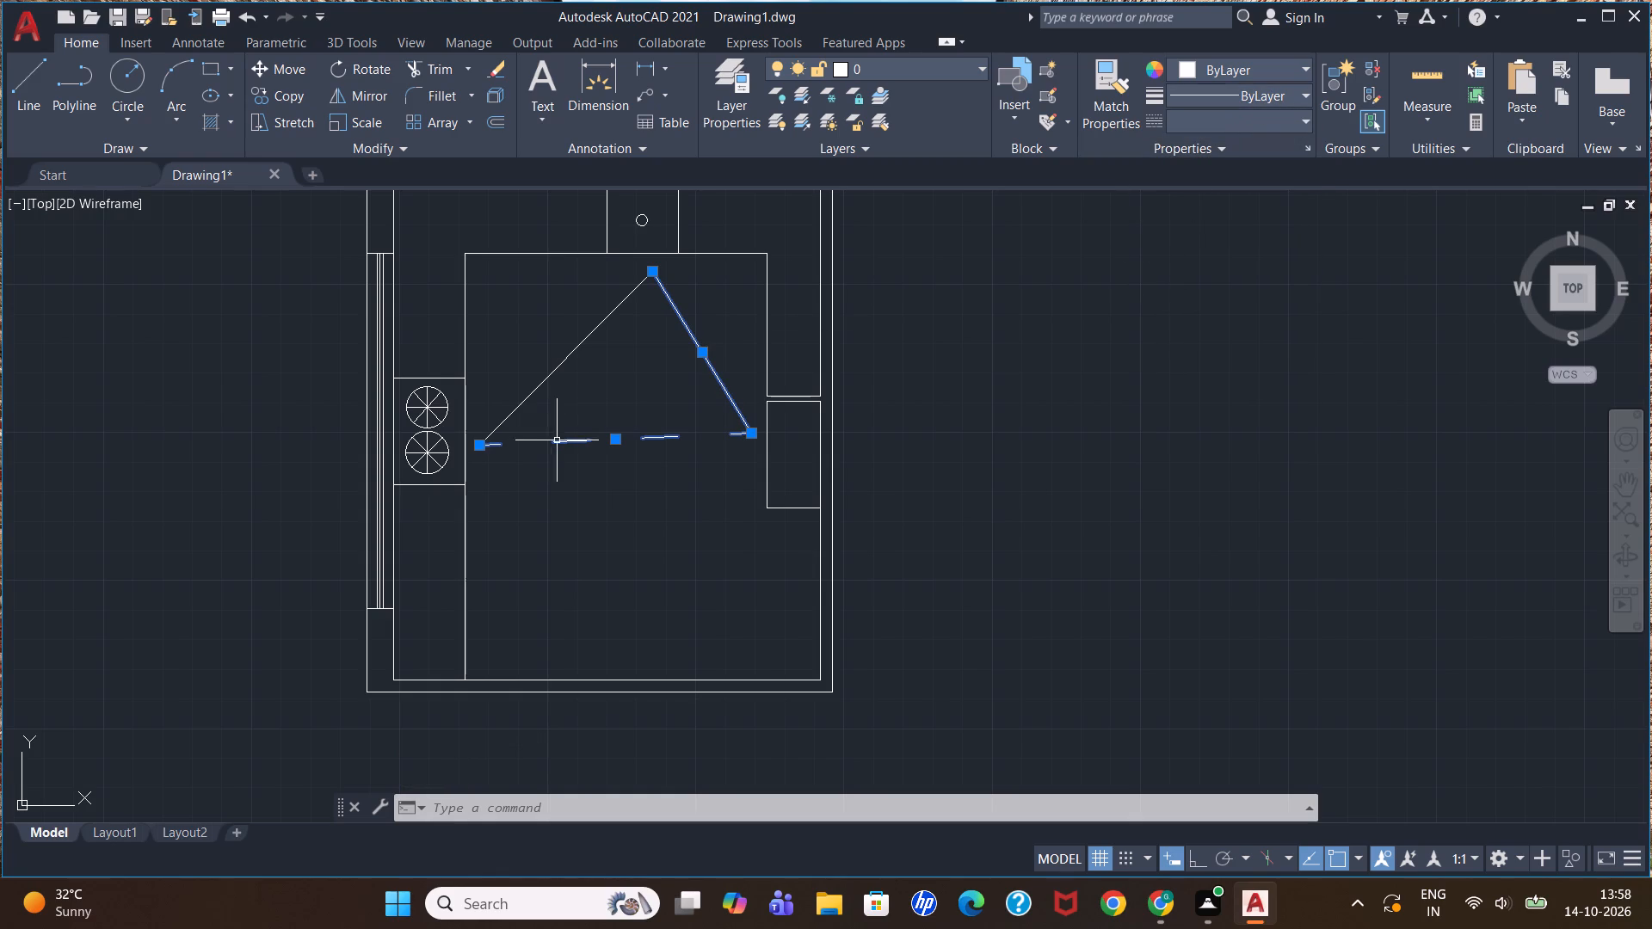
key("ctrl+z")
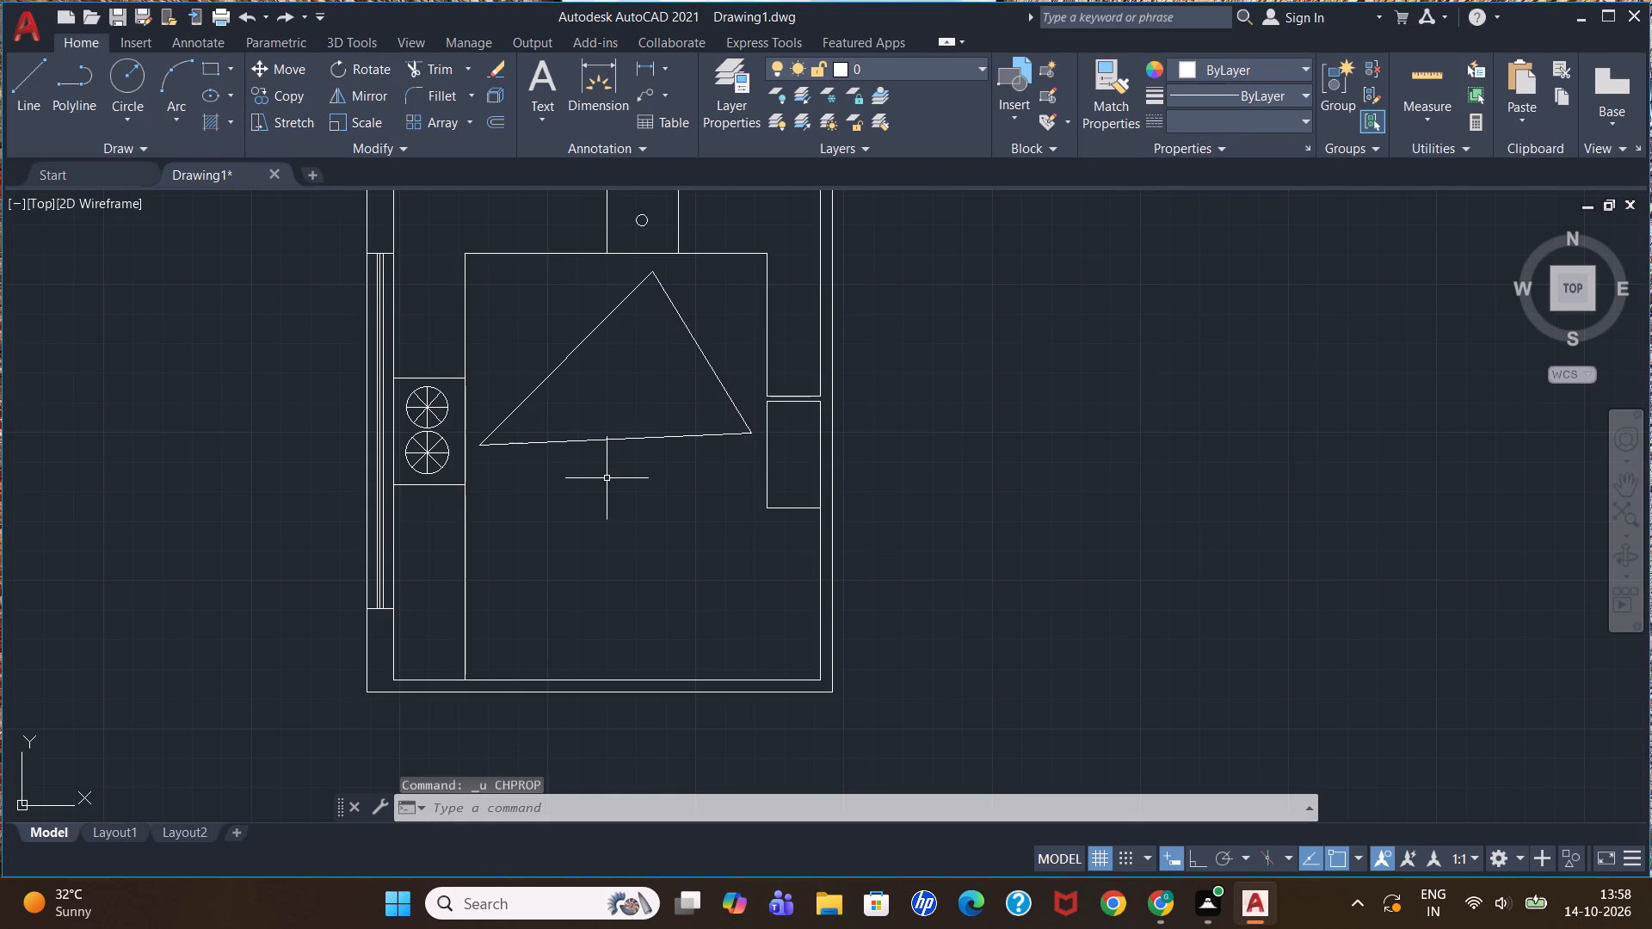
Delete the triangle's bottom side and redraw it as a line between the two lower corners, about 7'-8" long.
left_click(635, 439)
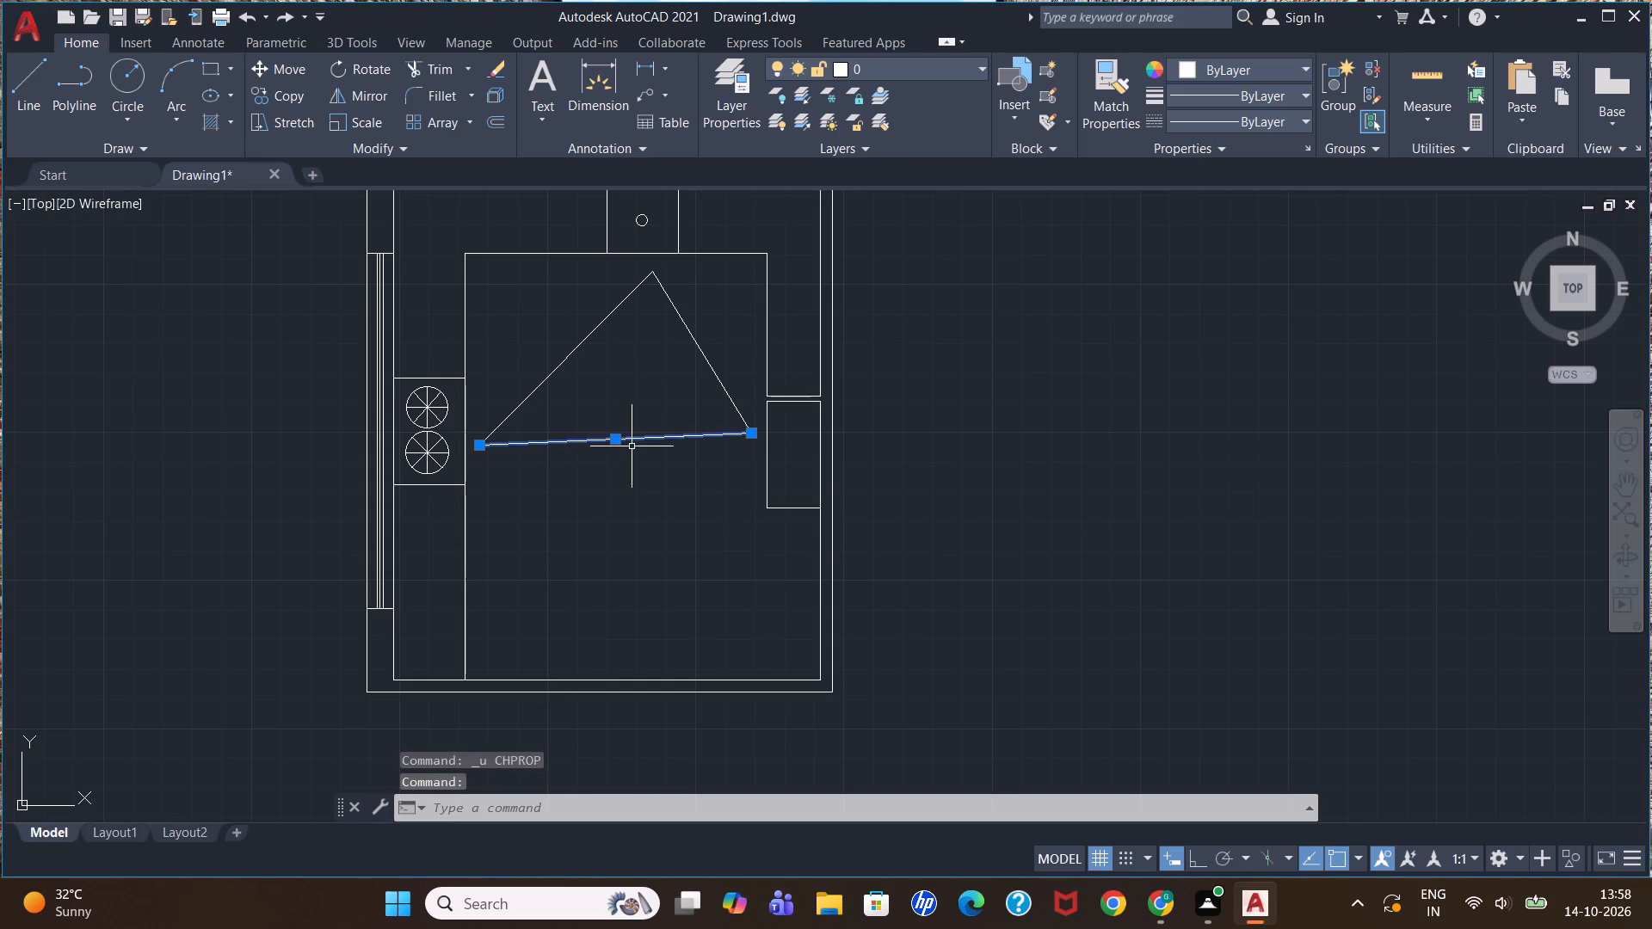
key("Delete")
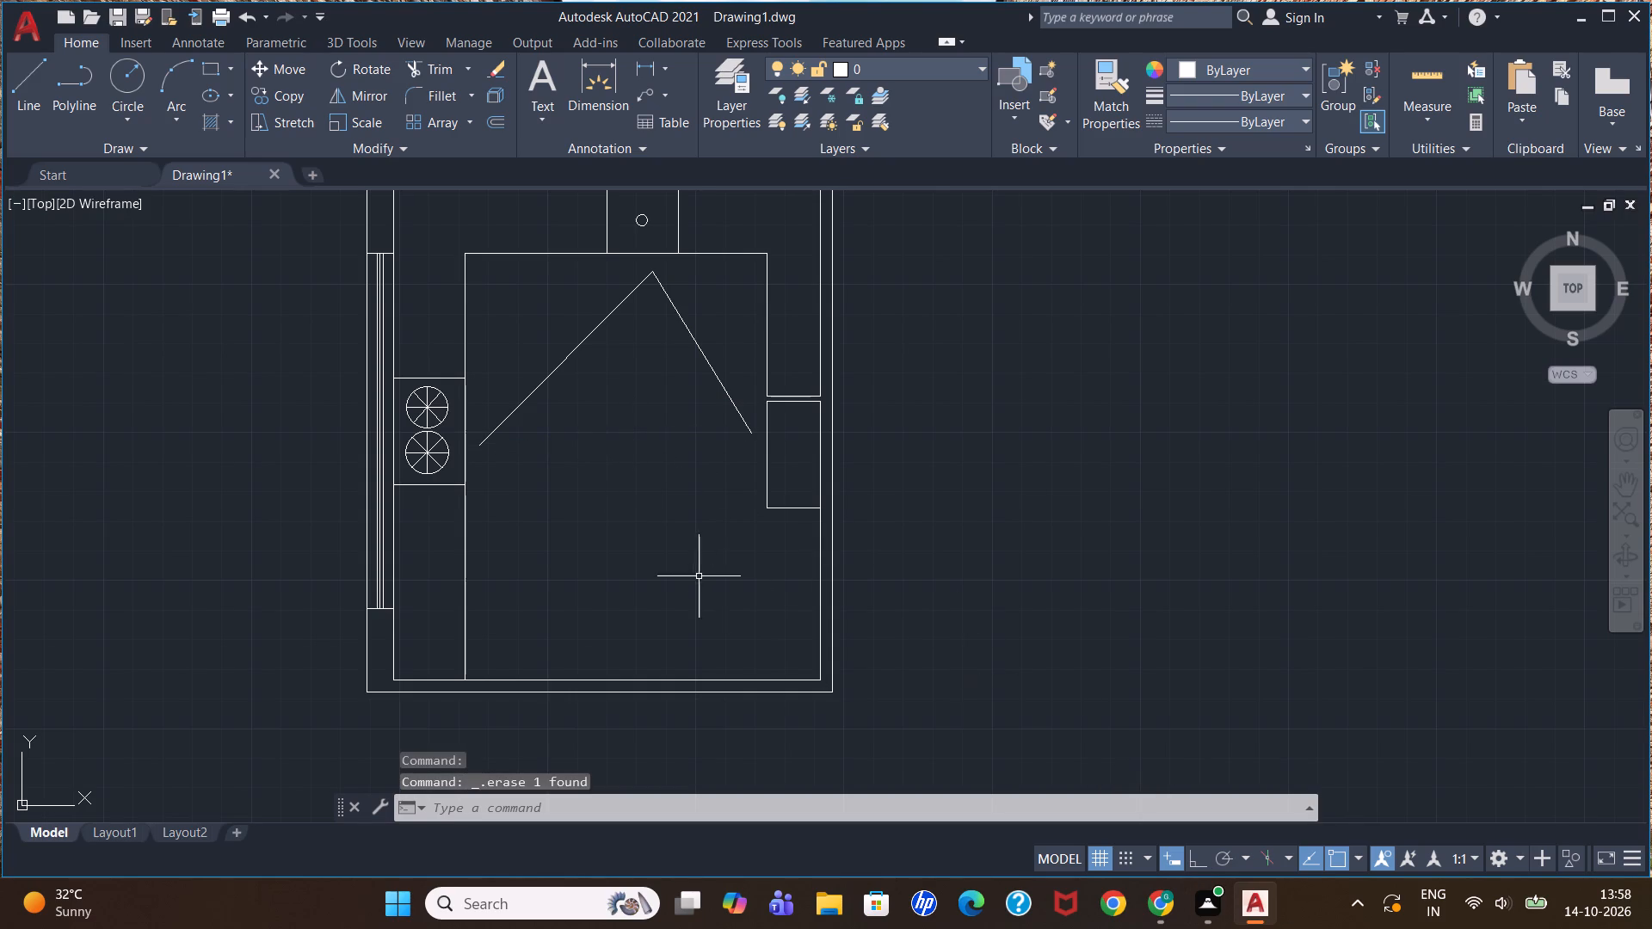
key("l")
key("Return")
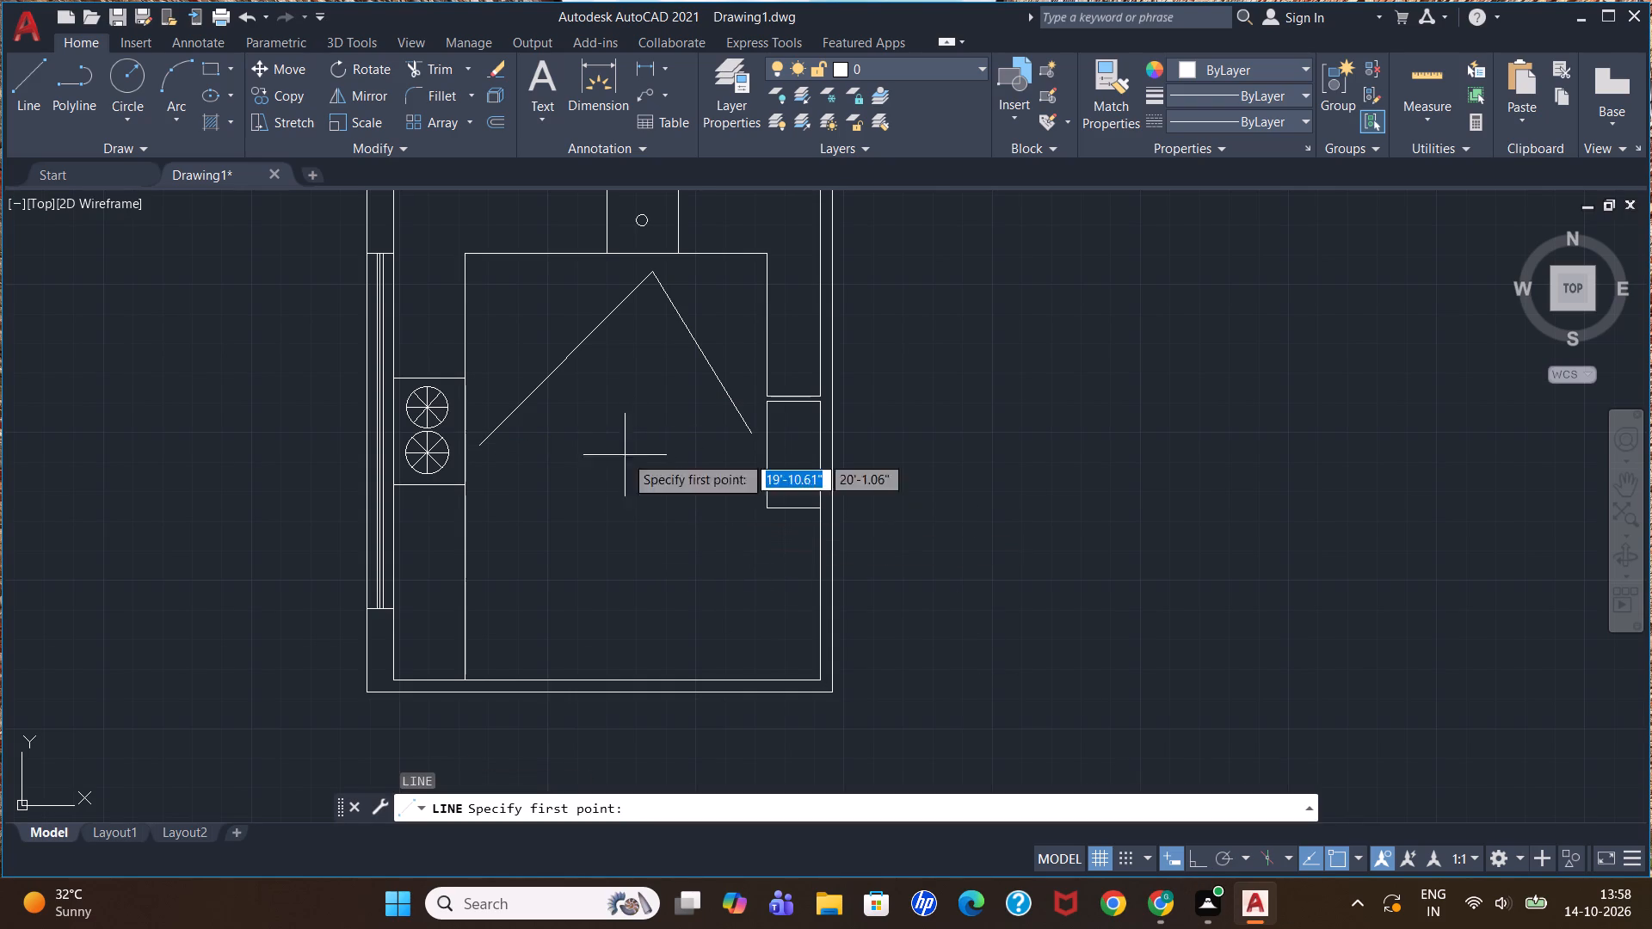
left_click(475, 446)
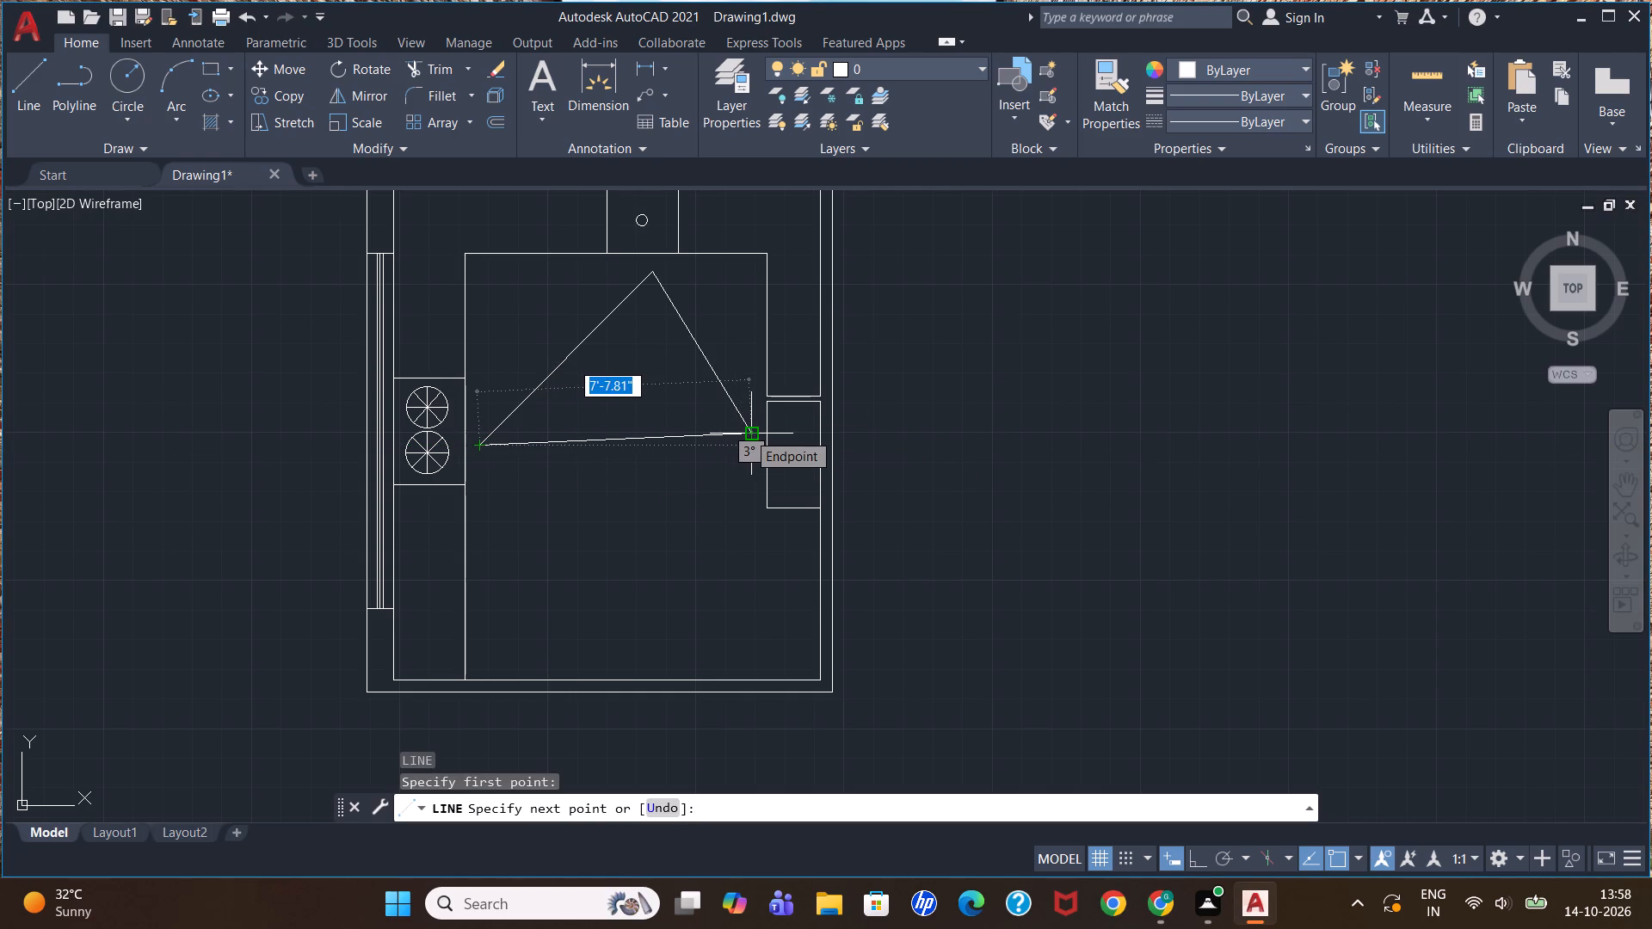
left_click(747, 432)
key("Escape")
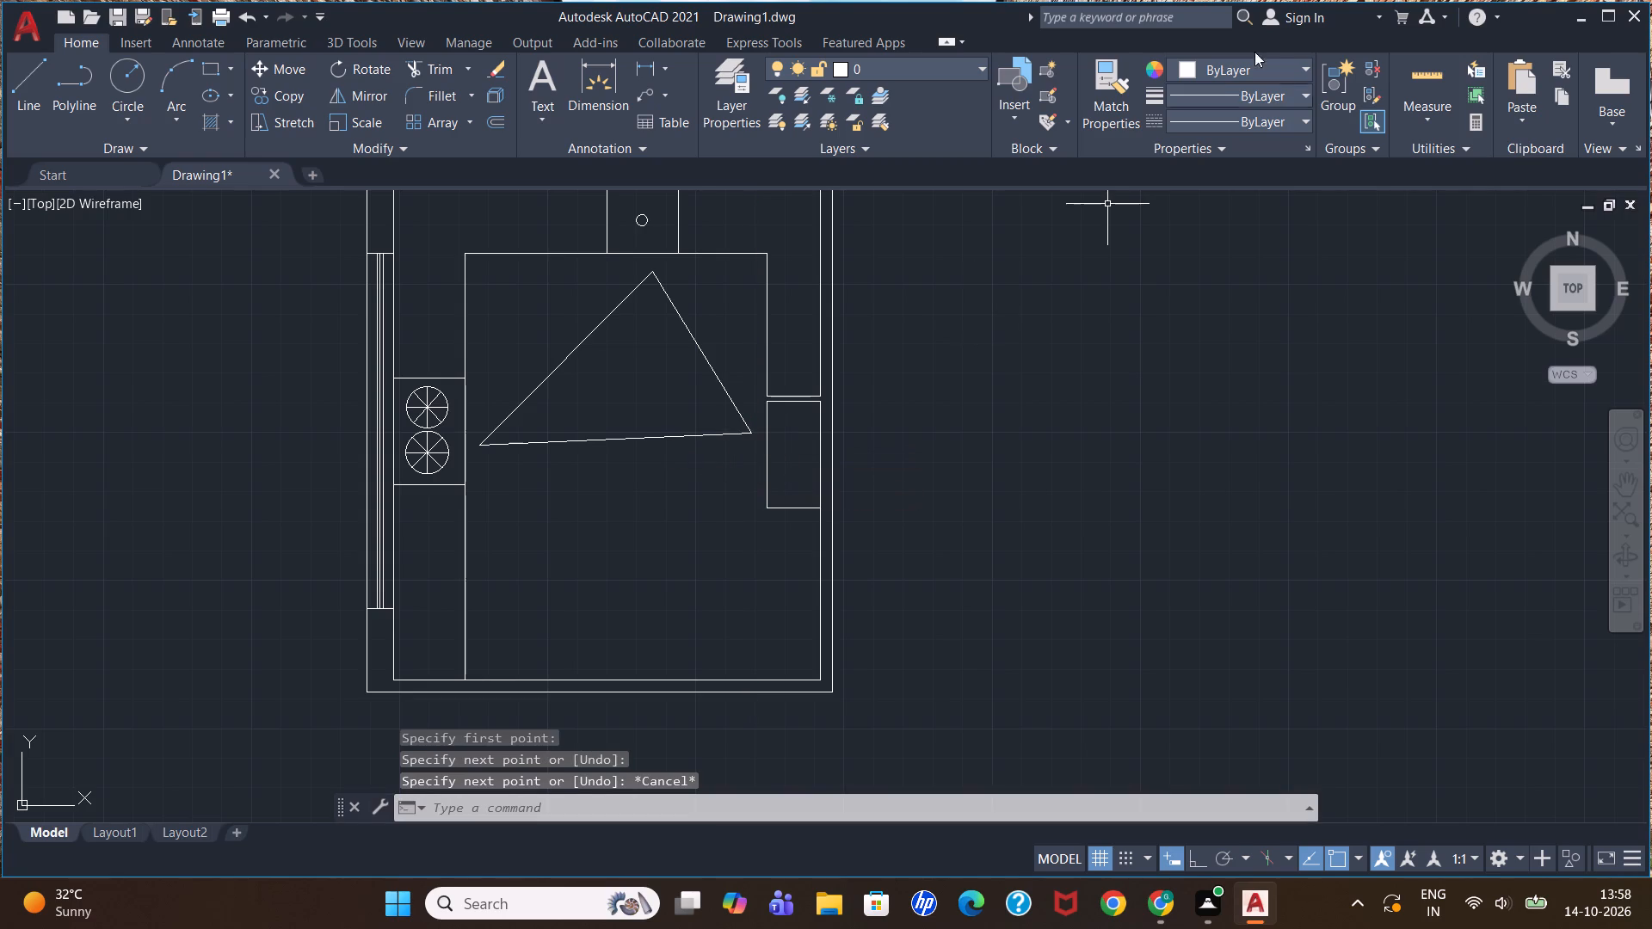
Load the ACAD_ISO02W100 (ISO dash) linetype into the drawing.
left_click(1270, 122)
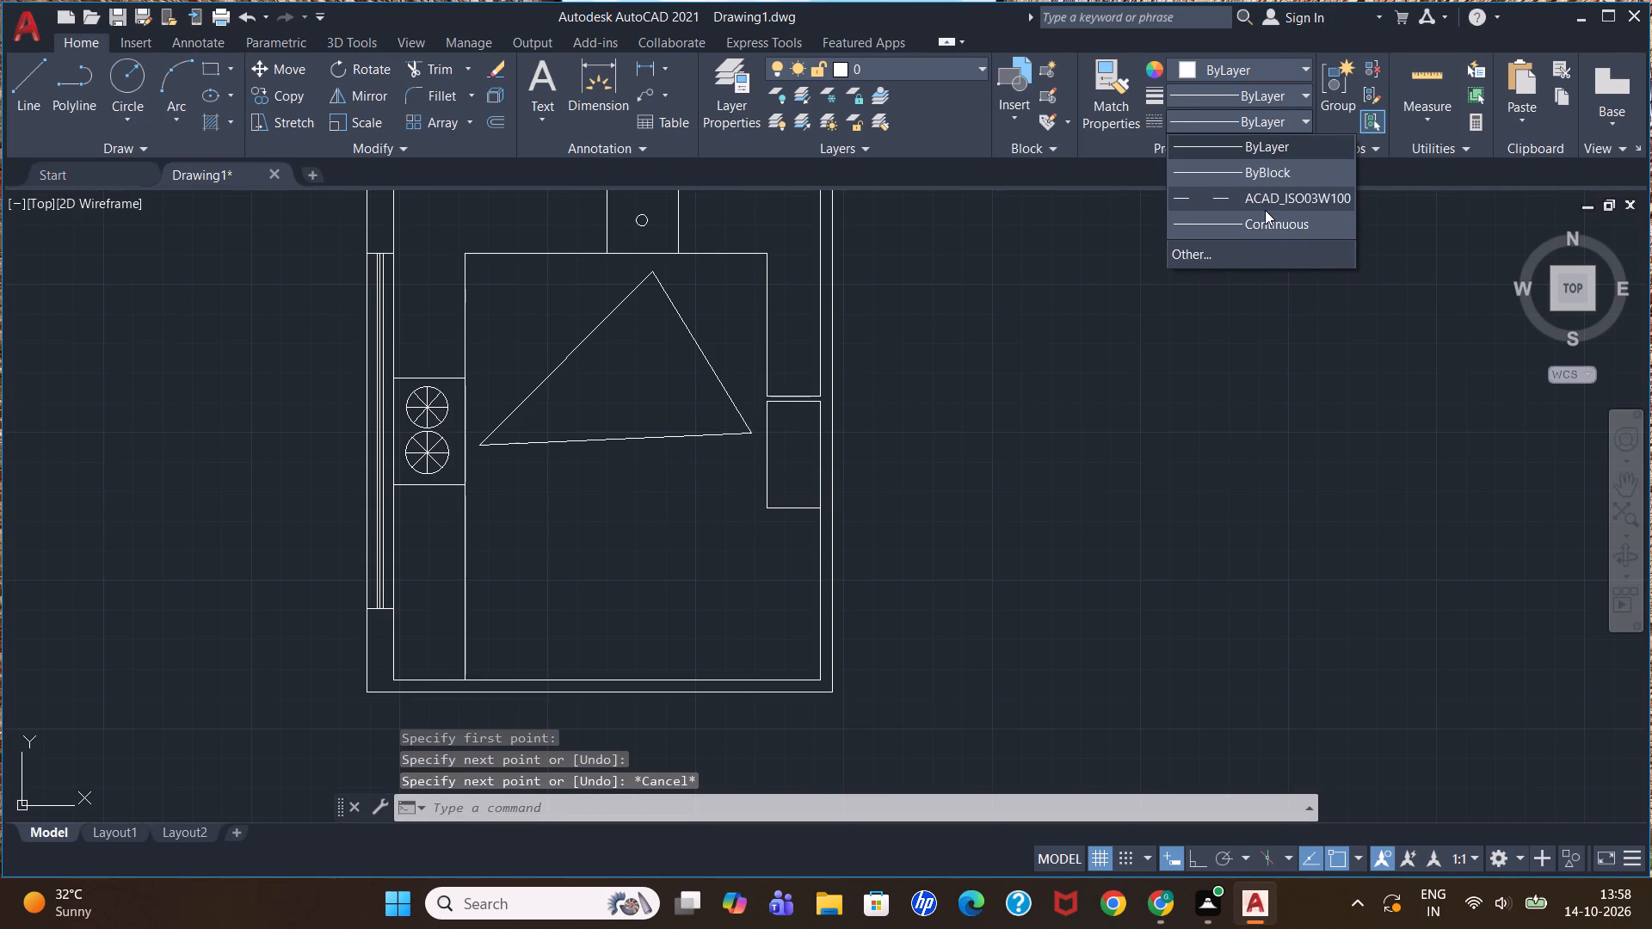
left_click(1246, 242)
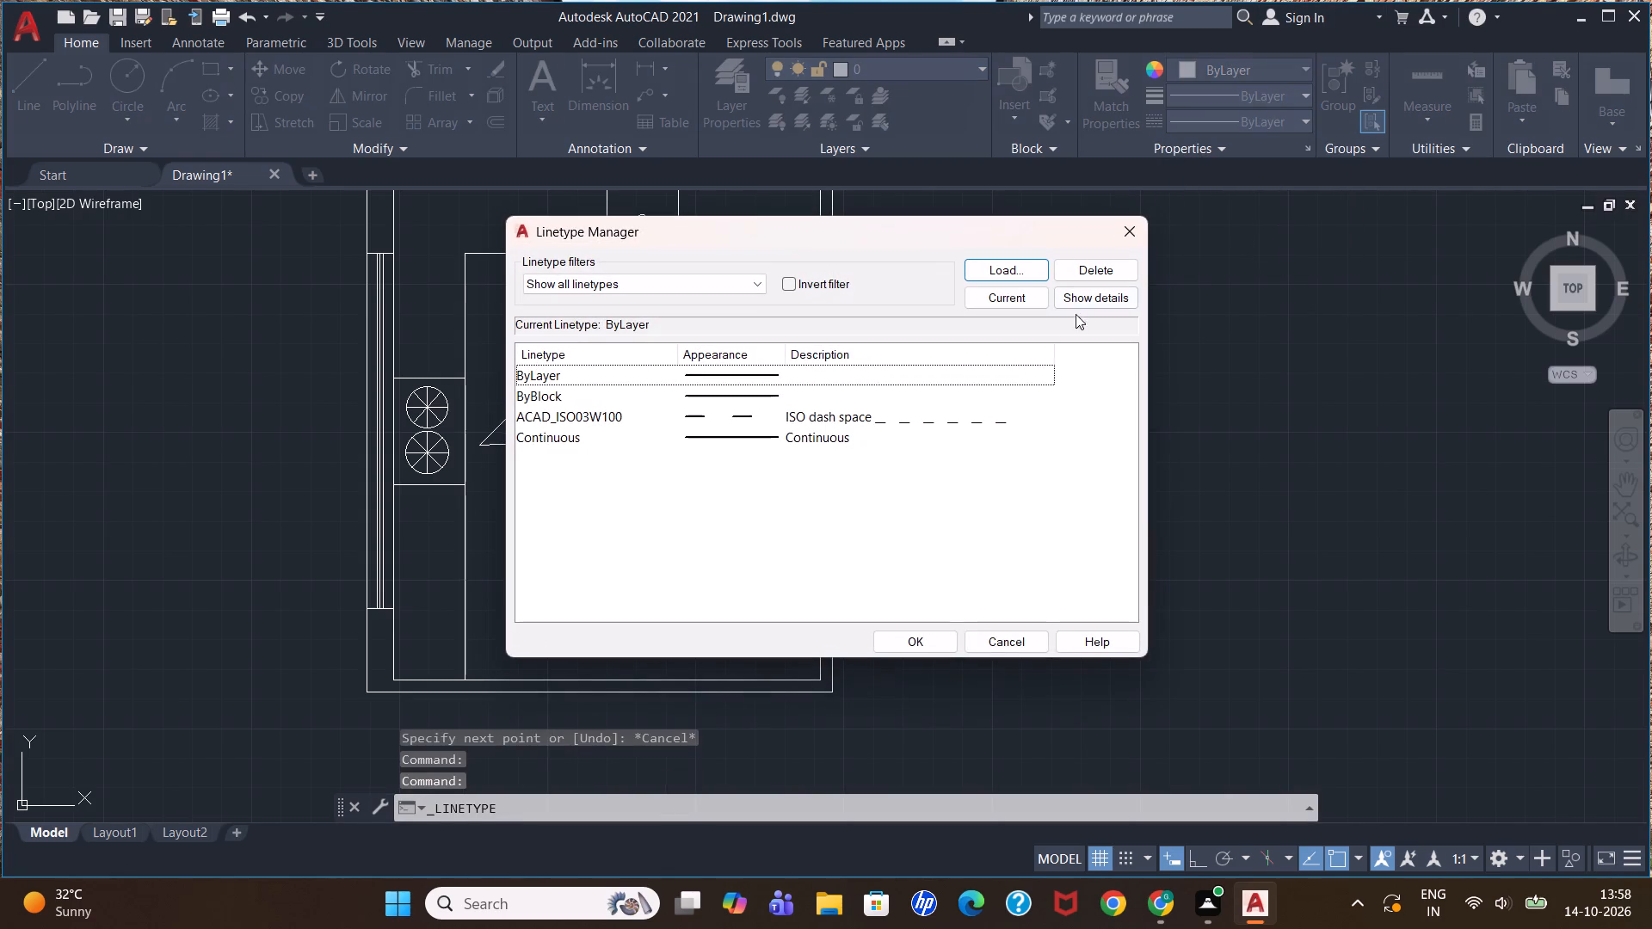
left_click(1017, 264)
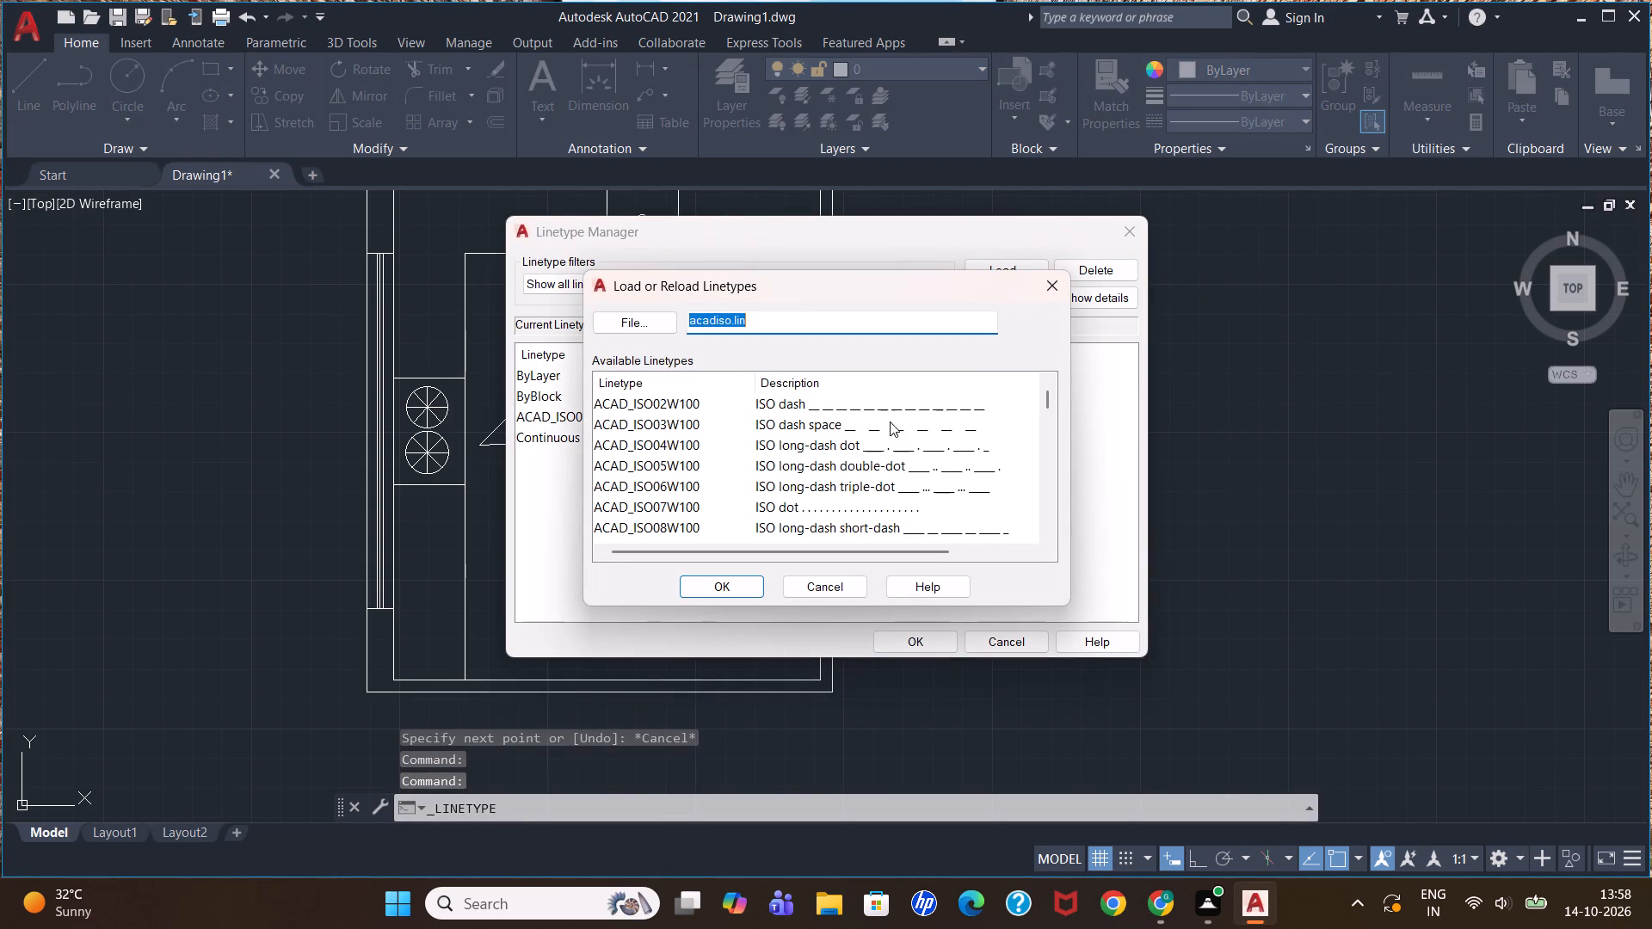
left_click(854, 409)
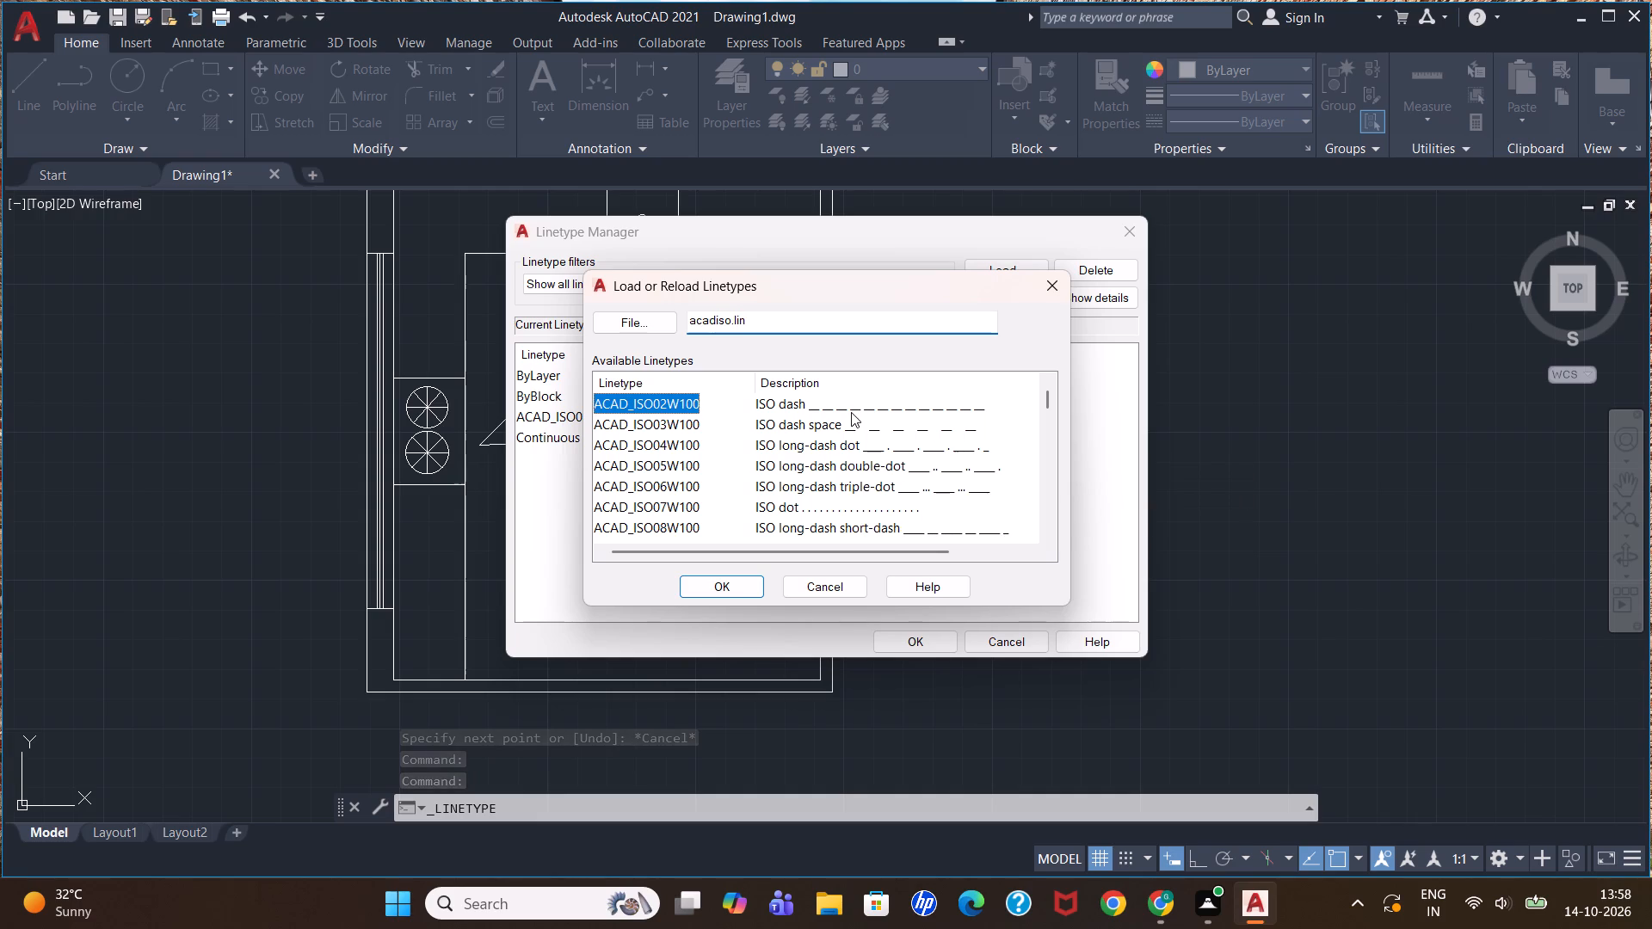
left_click(733, 588)
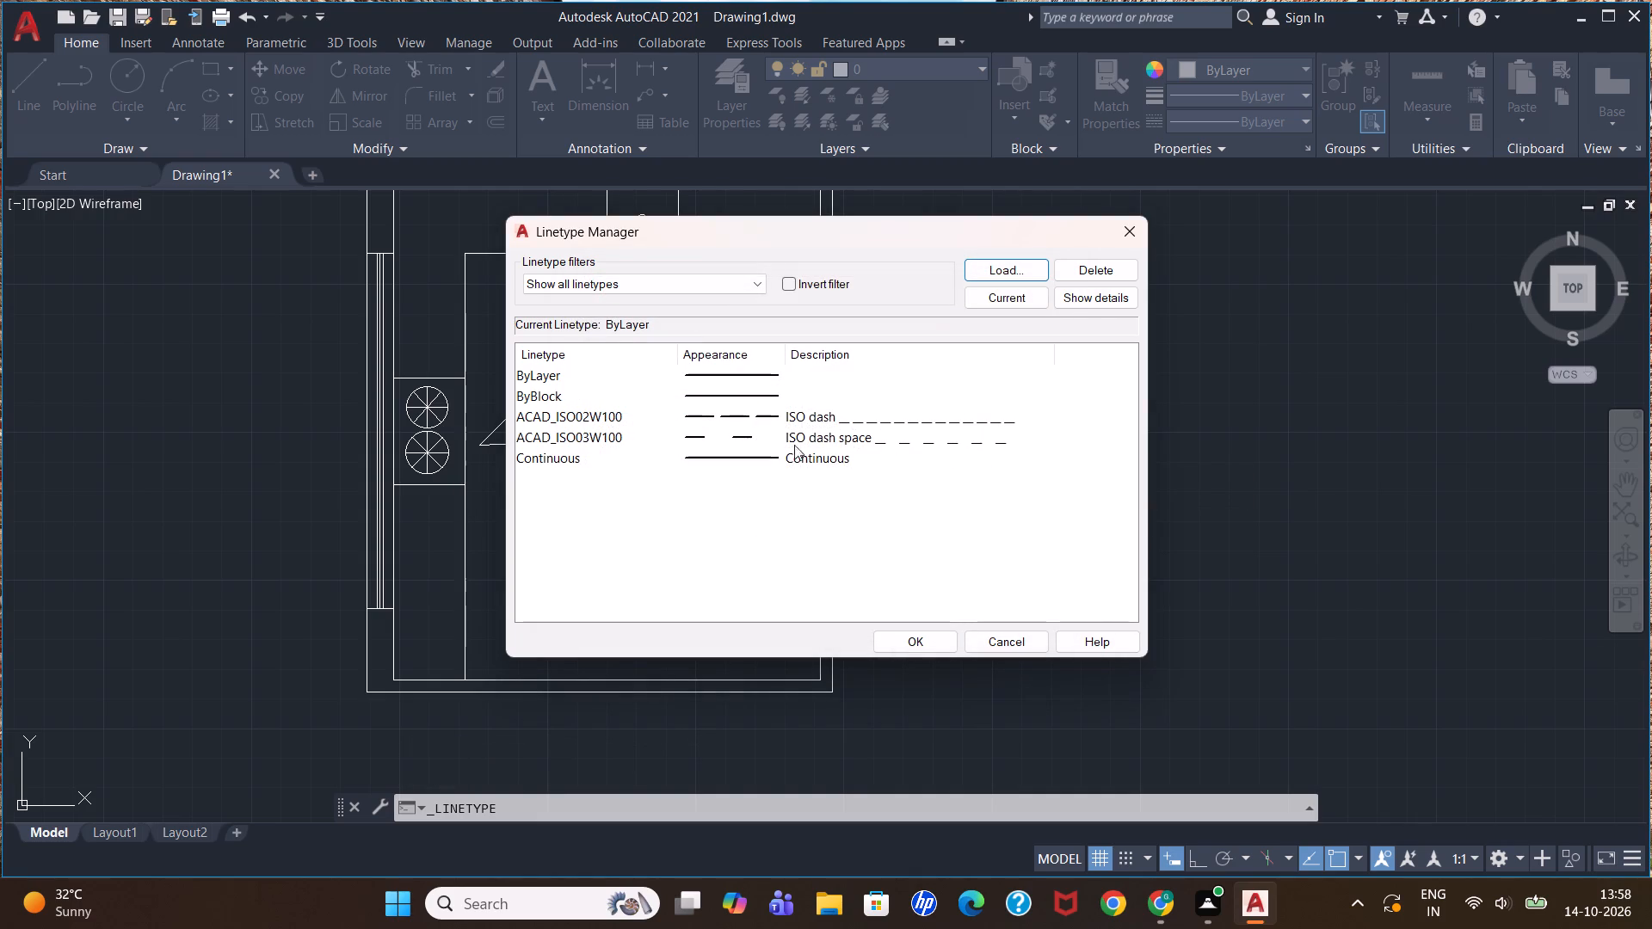
left_click(833, 415)
left_click(926, 644)
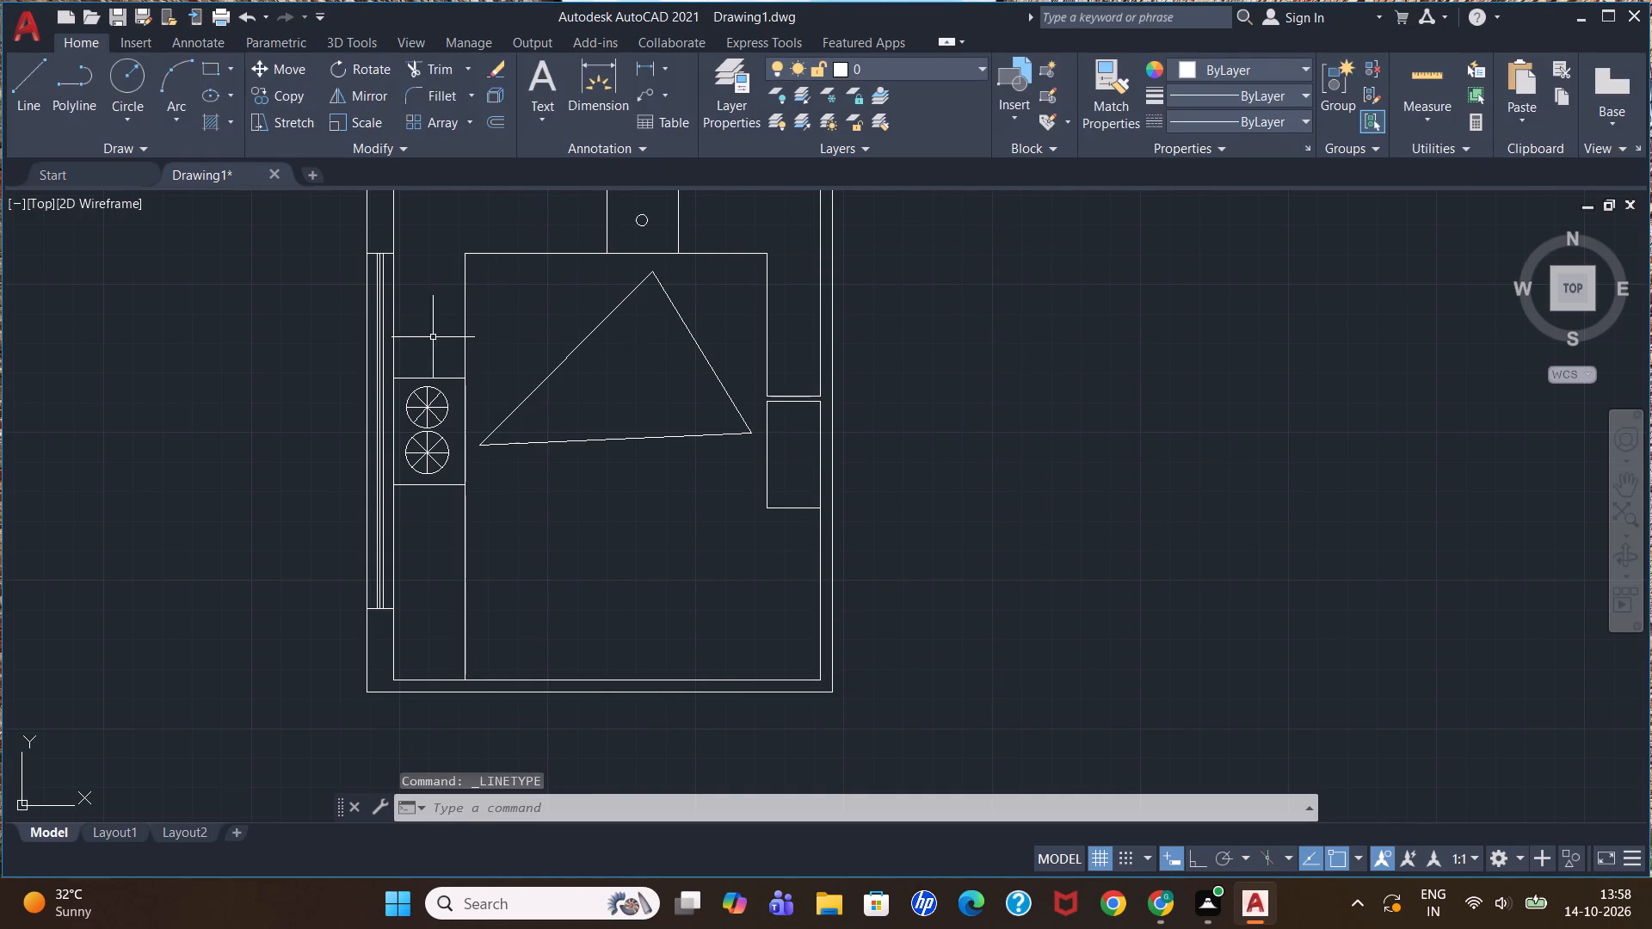
Apply the ACAD_ISO02W100 linetype to all three sides of the work triangle.
left_click(632, 440)
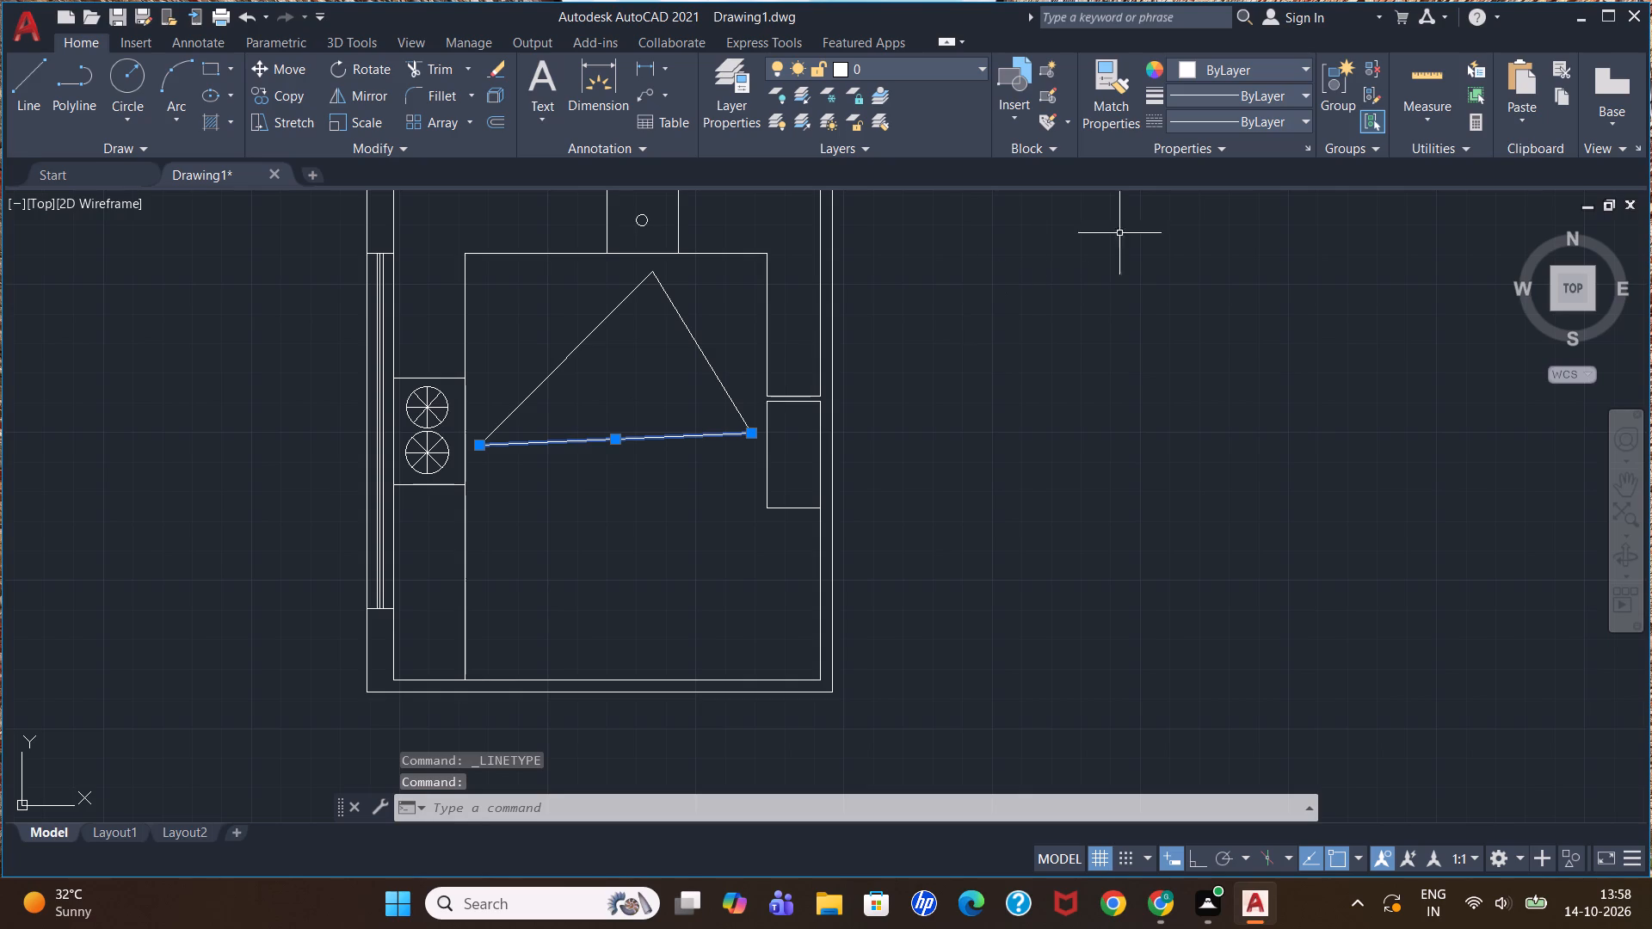
left_click(1299, 125)
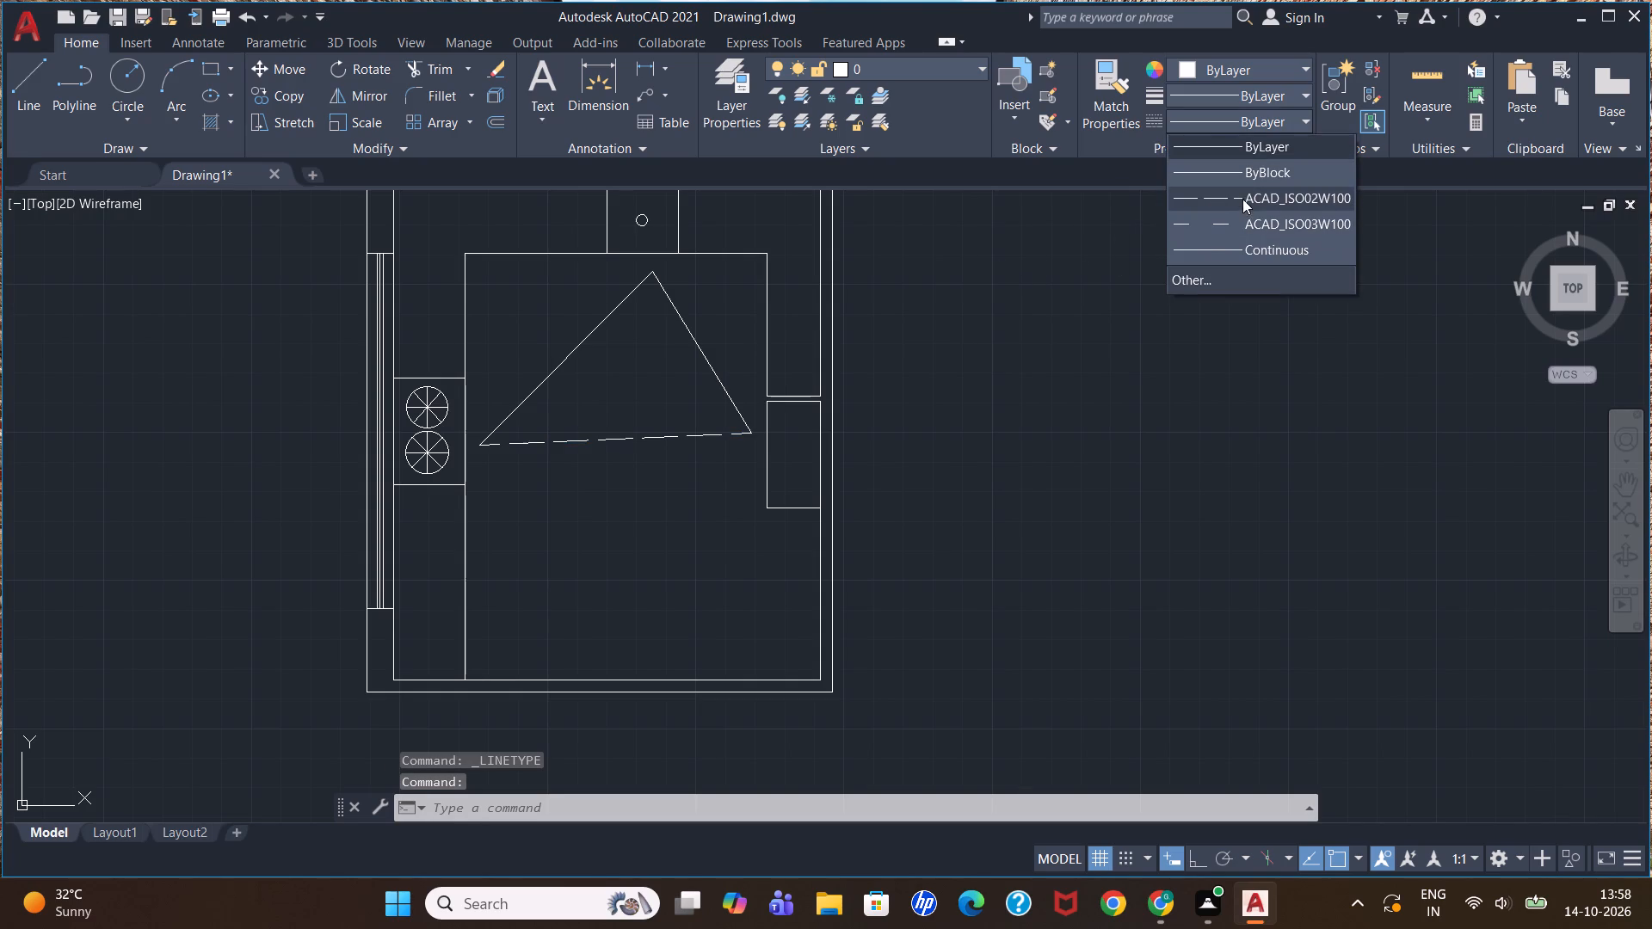
left_click(1252, 194)
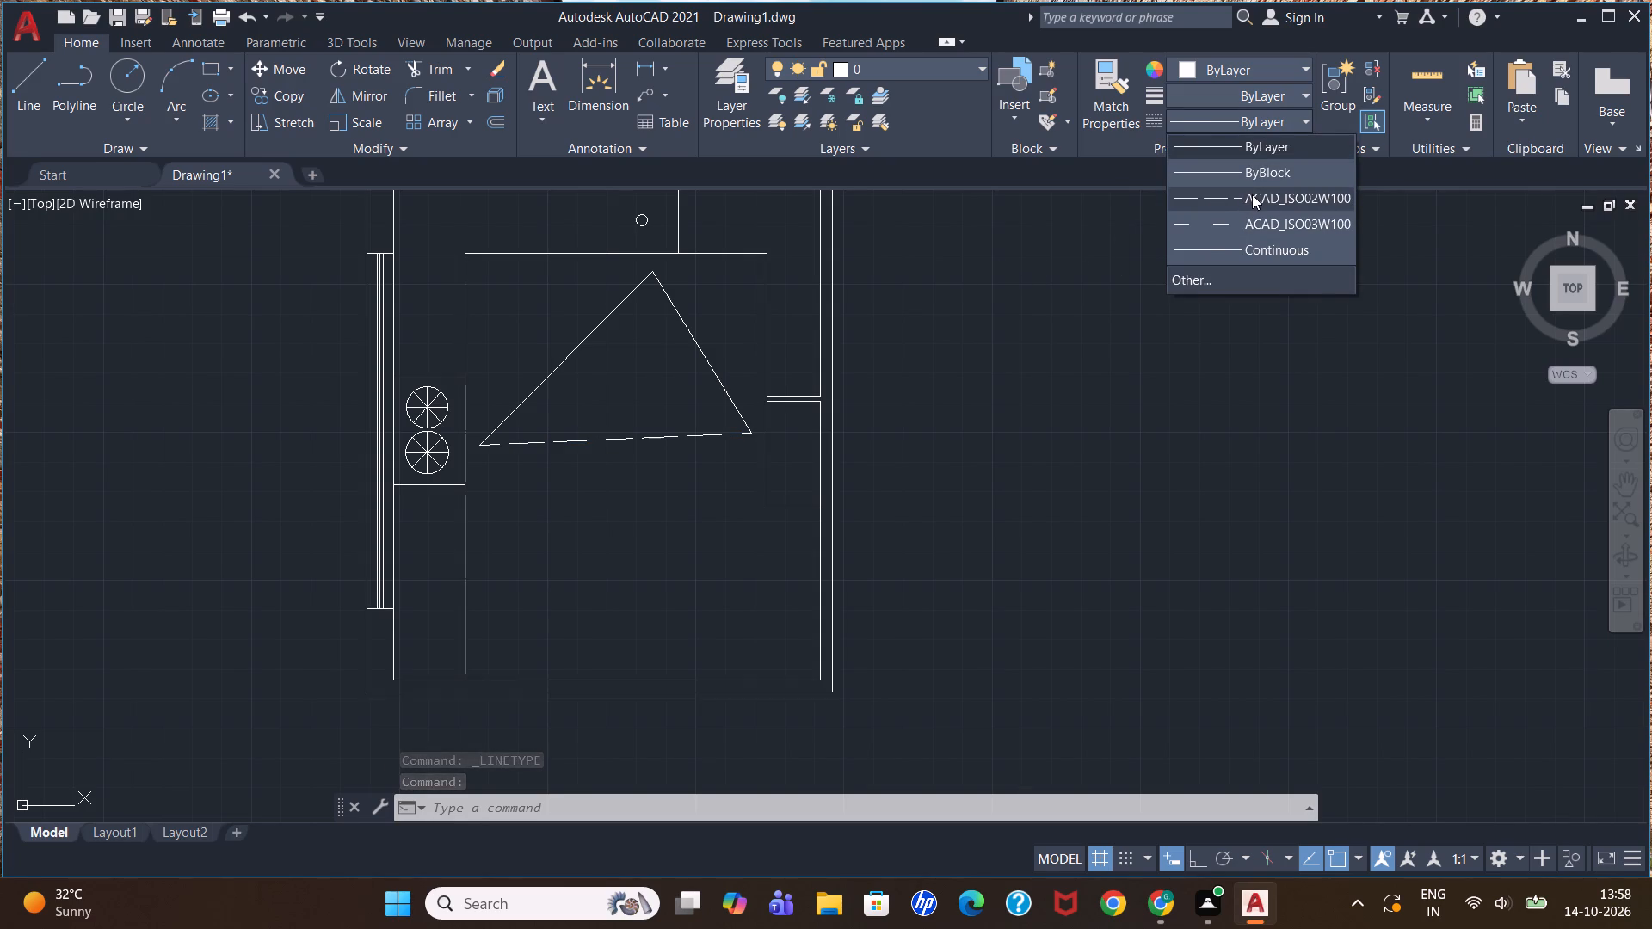
left_click(689, 333)
left_click(1265, 95)
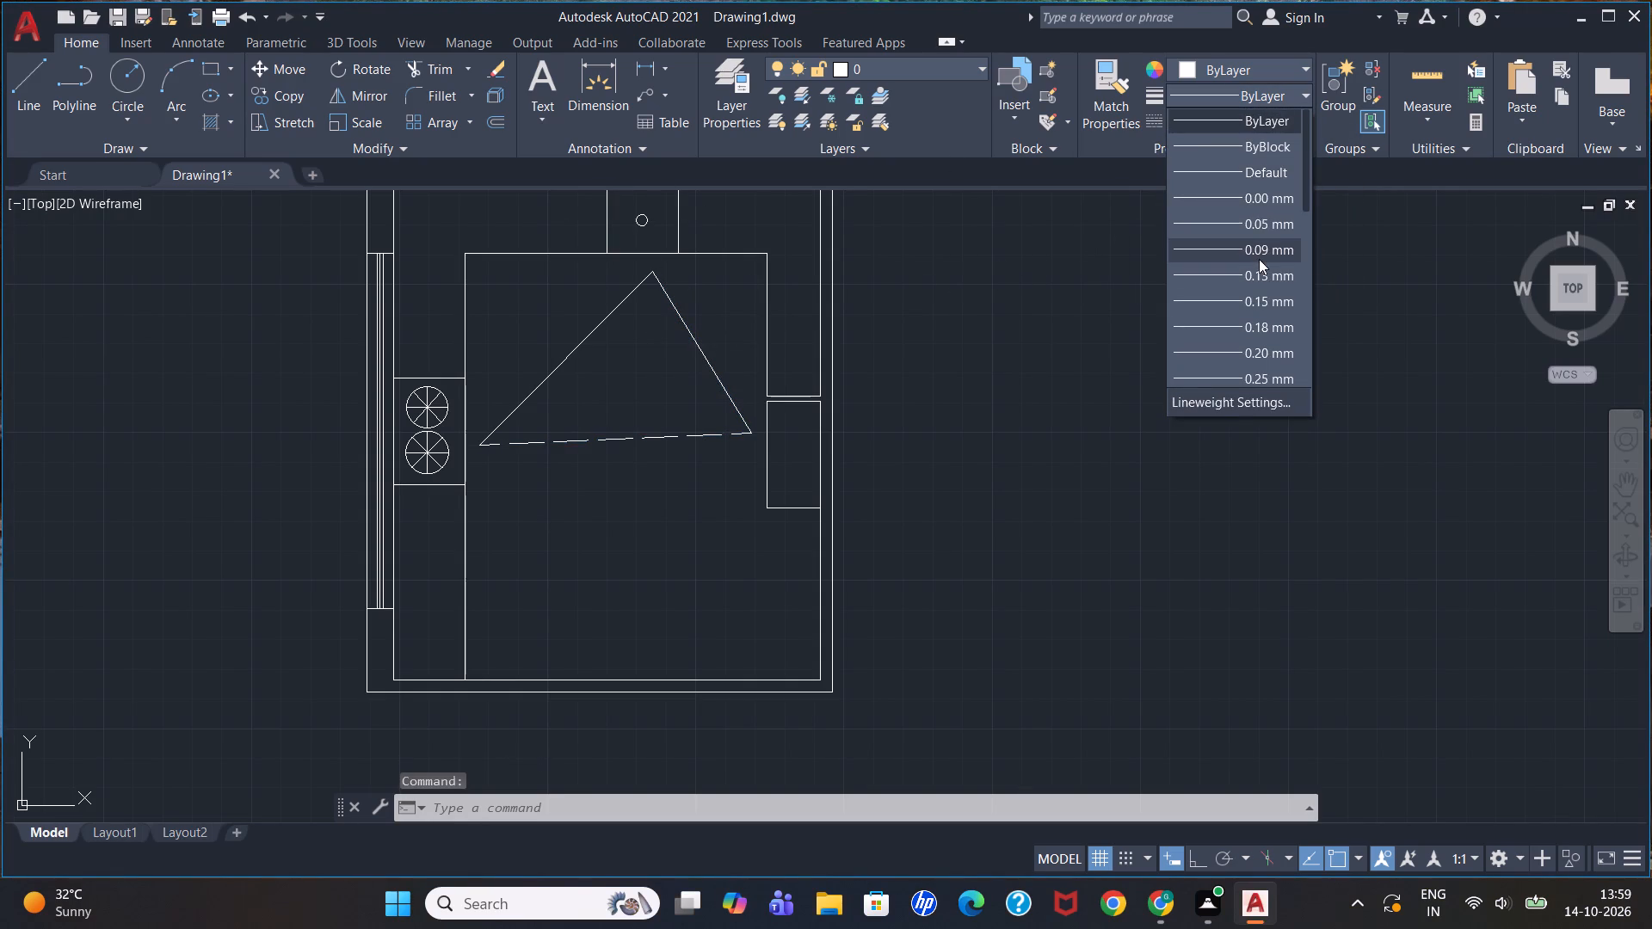
left_click(1125, 291)
left_click(1245, 116)
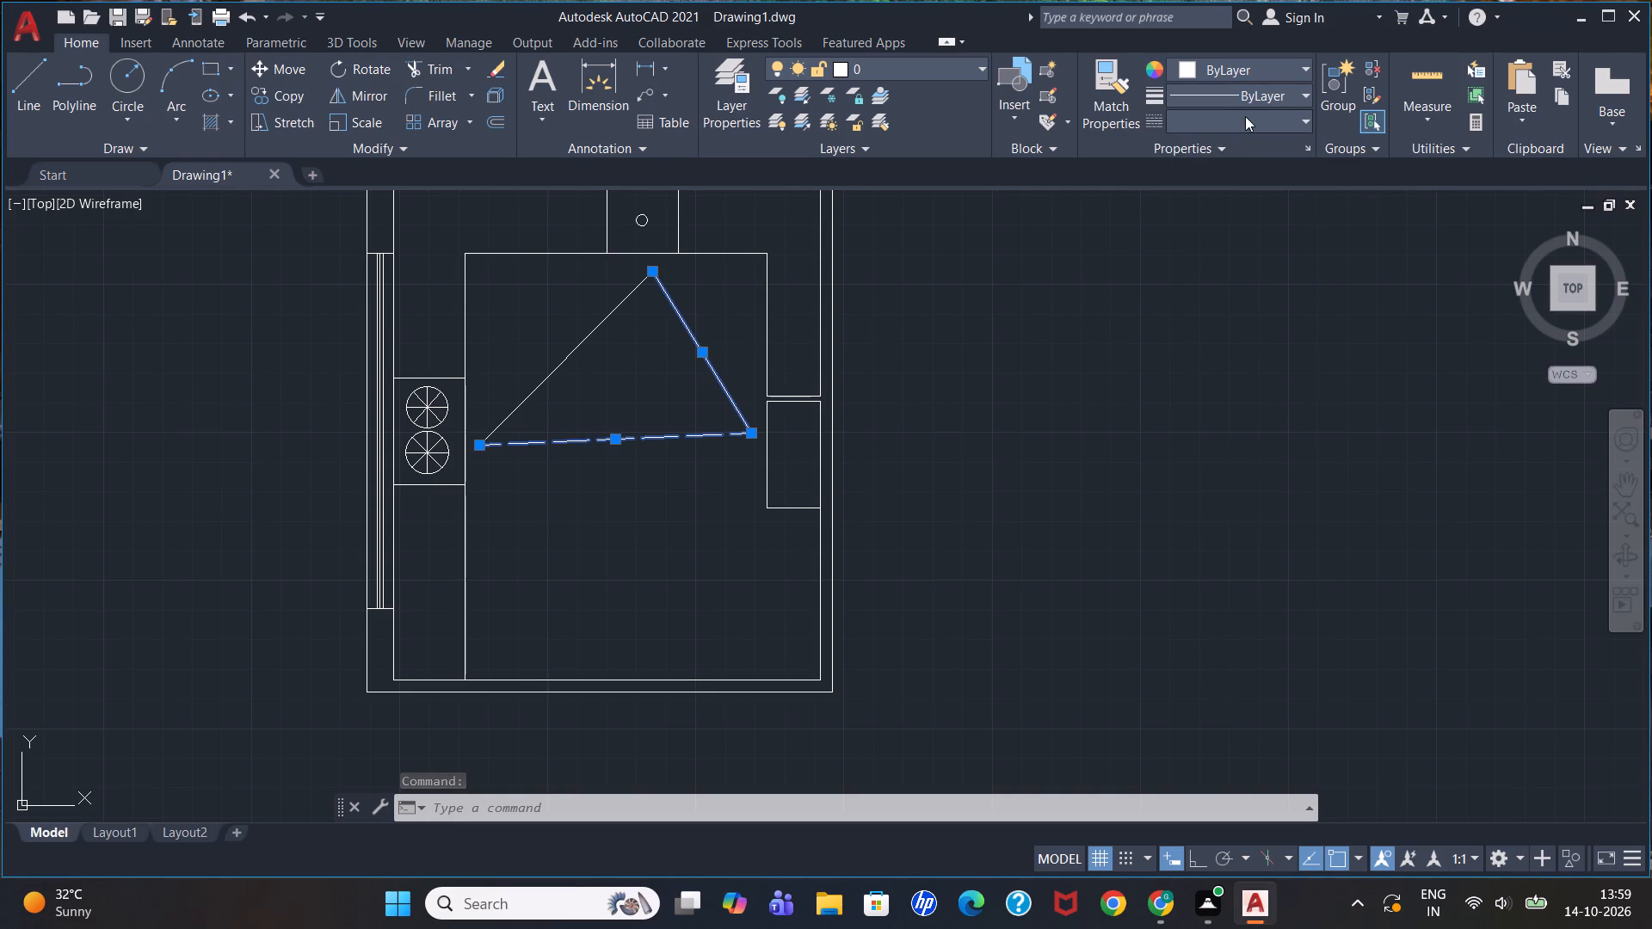
left_click(1256, 193)
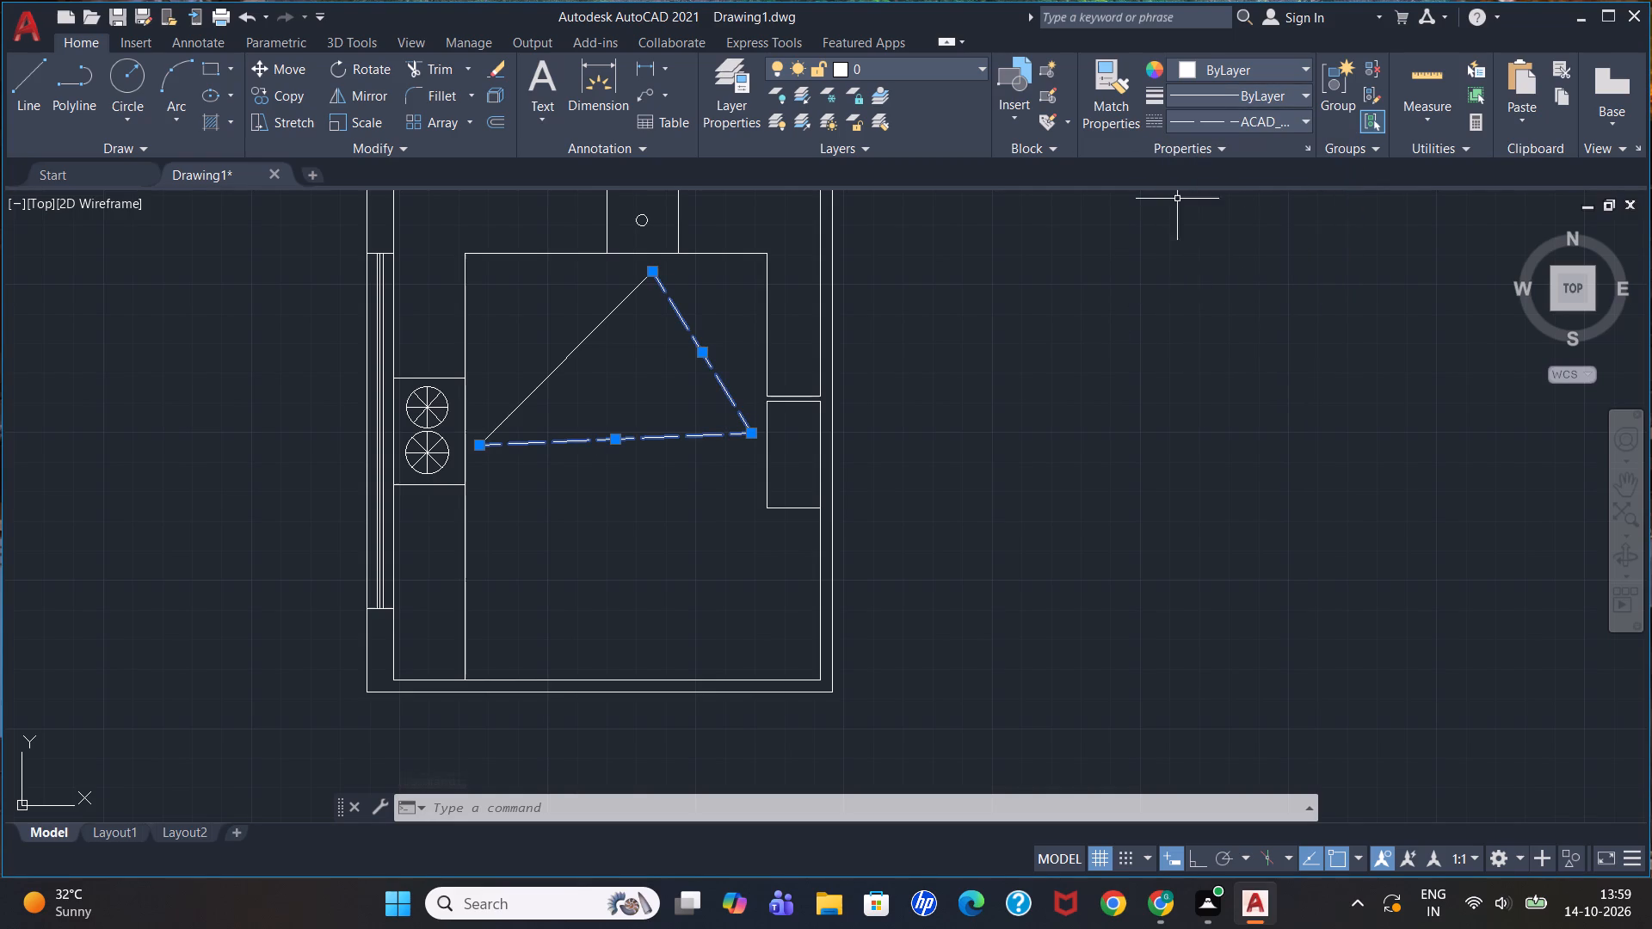
left_click(567, 347)
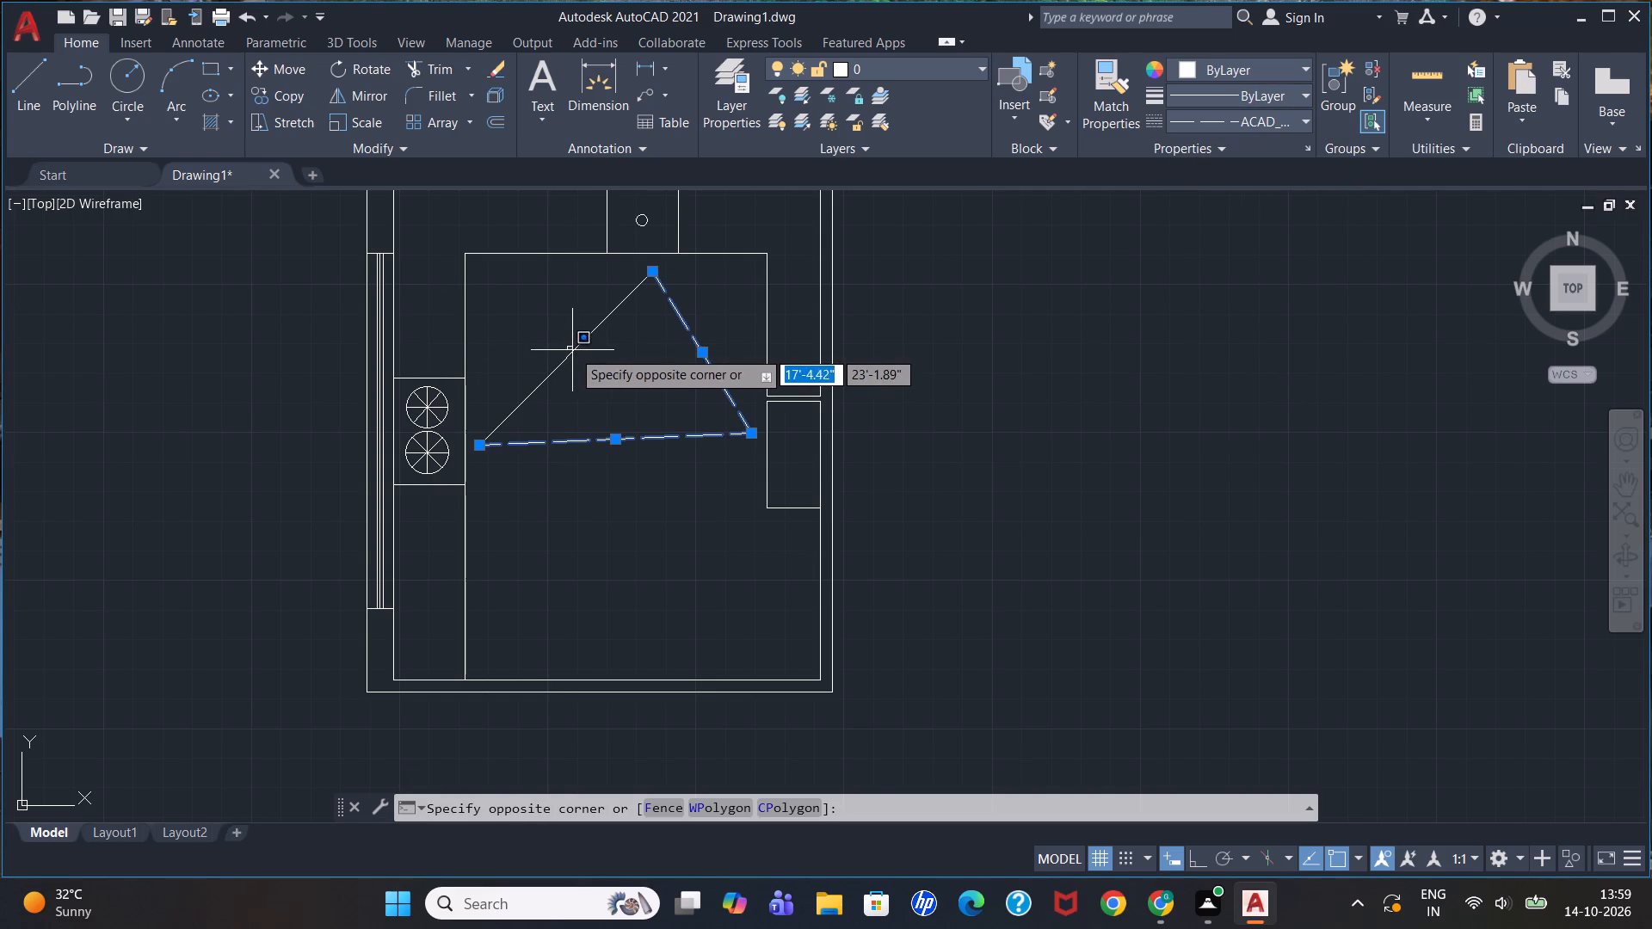
left_click(572, 350)
left_click(577, 347)
left_click(1255, 128)
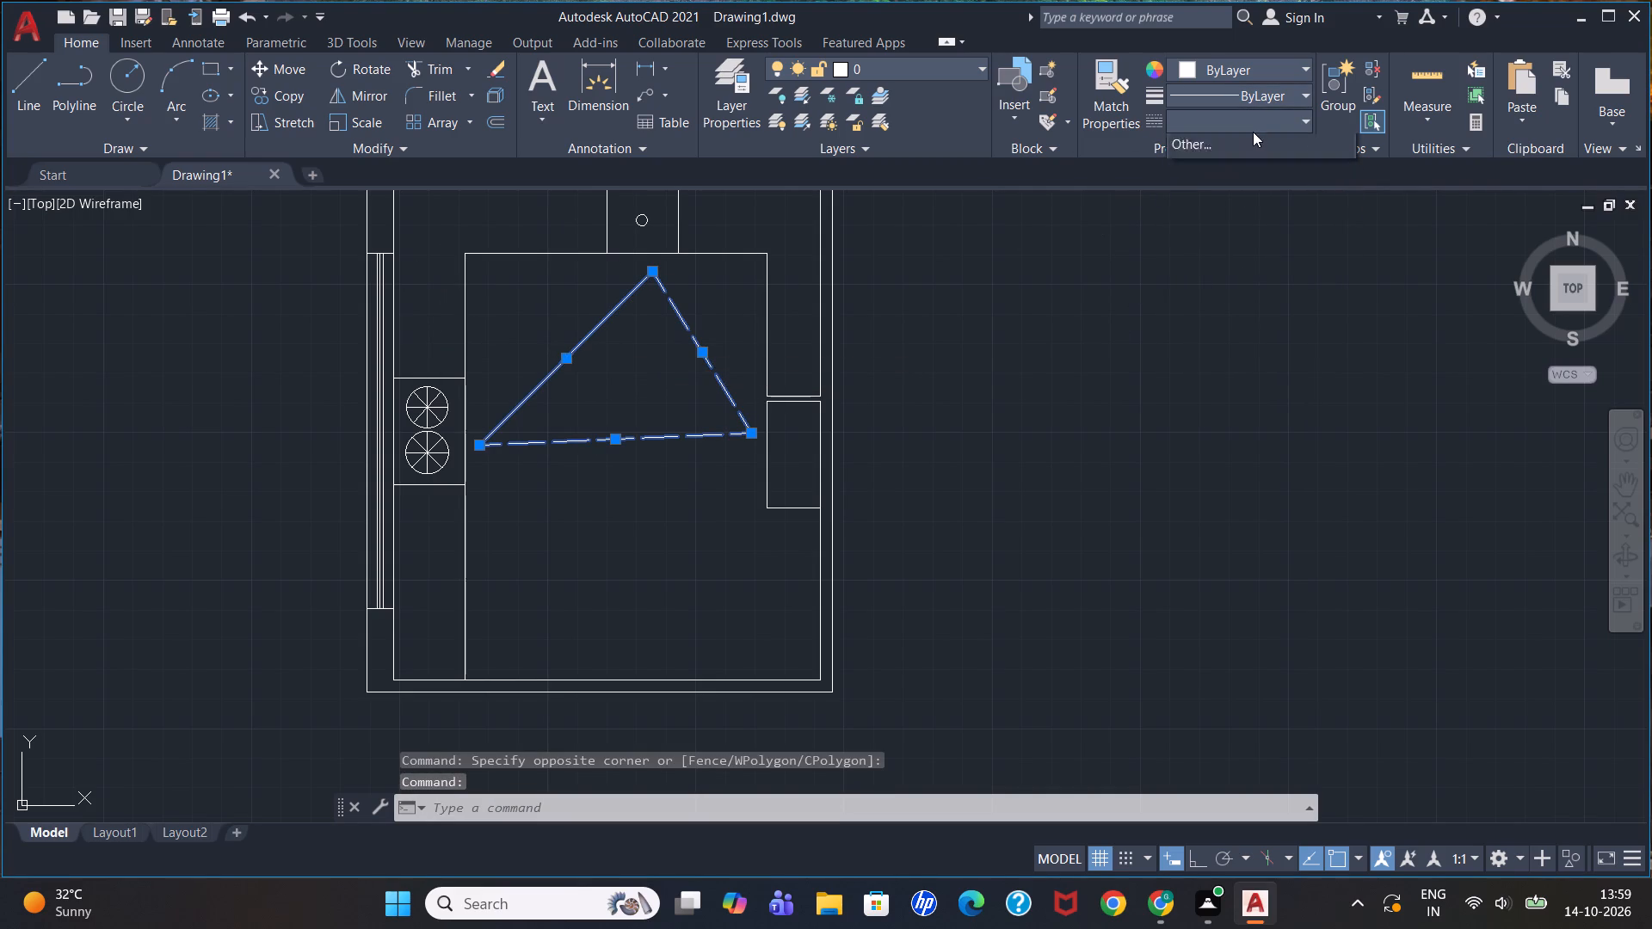
left_click(1245, 195)
key("Escape")
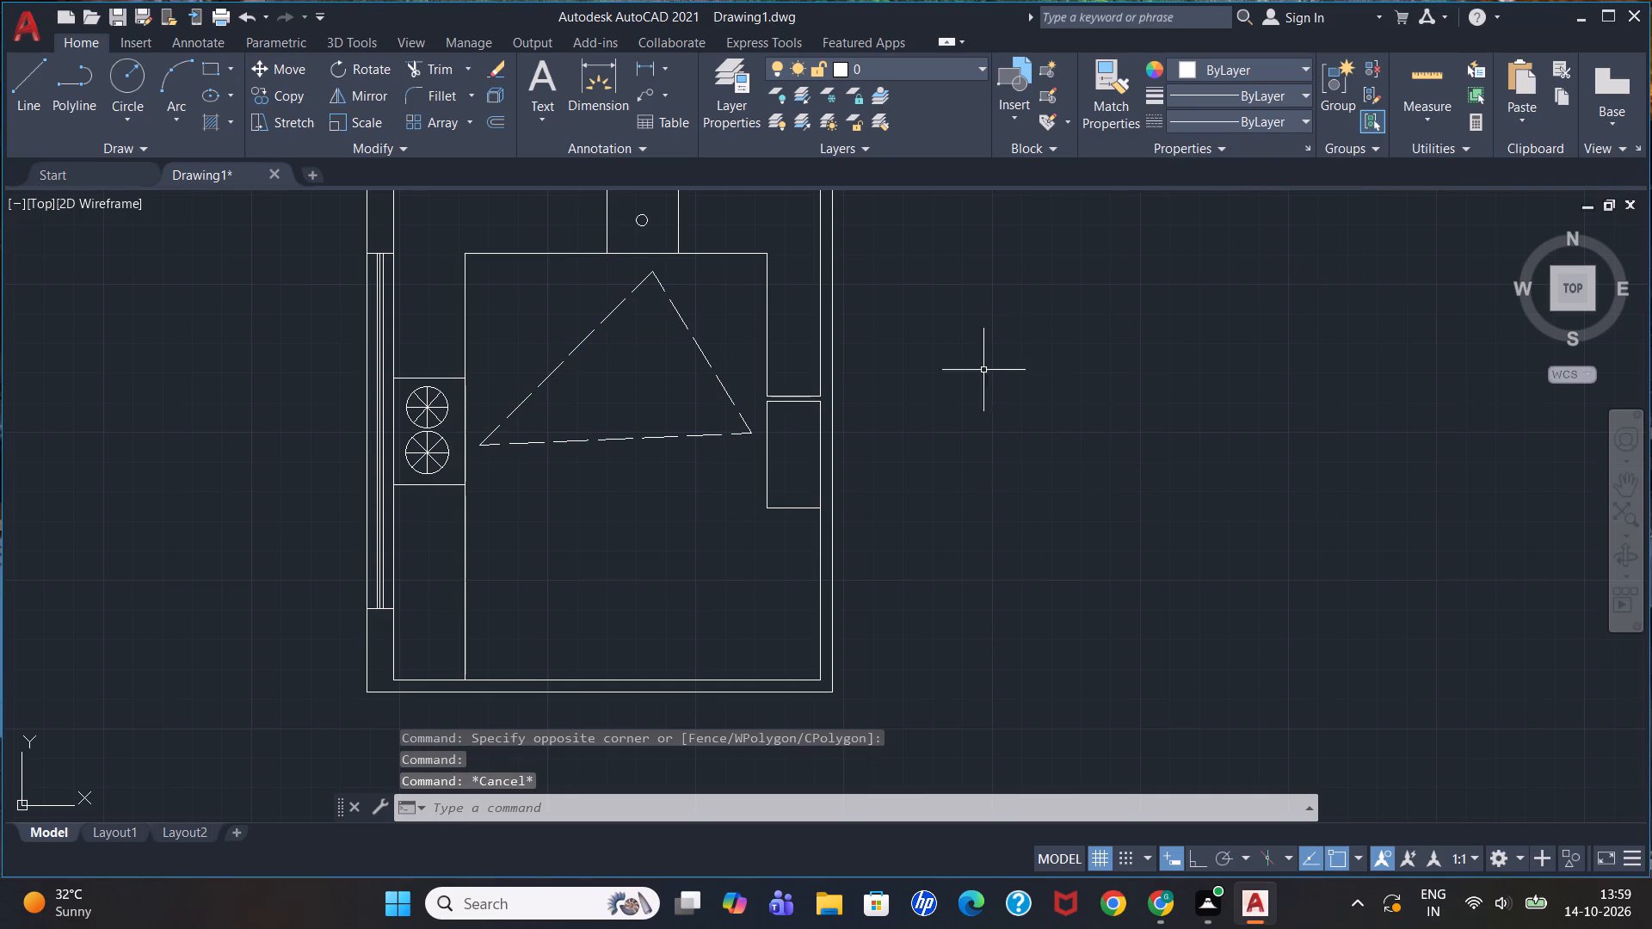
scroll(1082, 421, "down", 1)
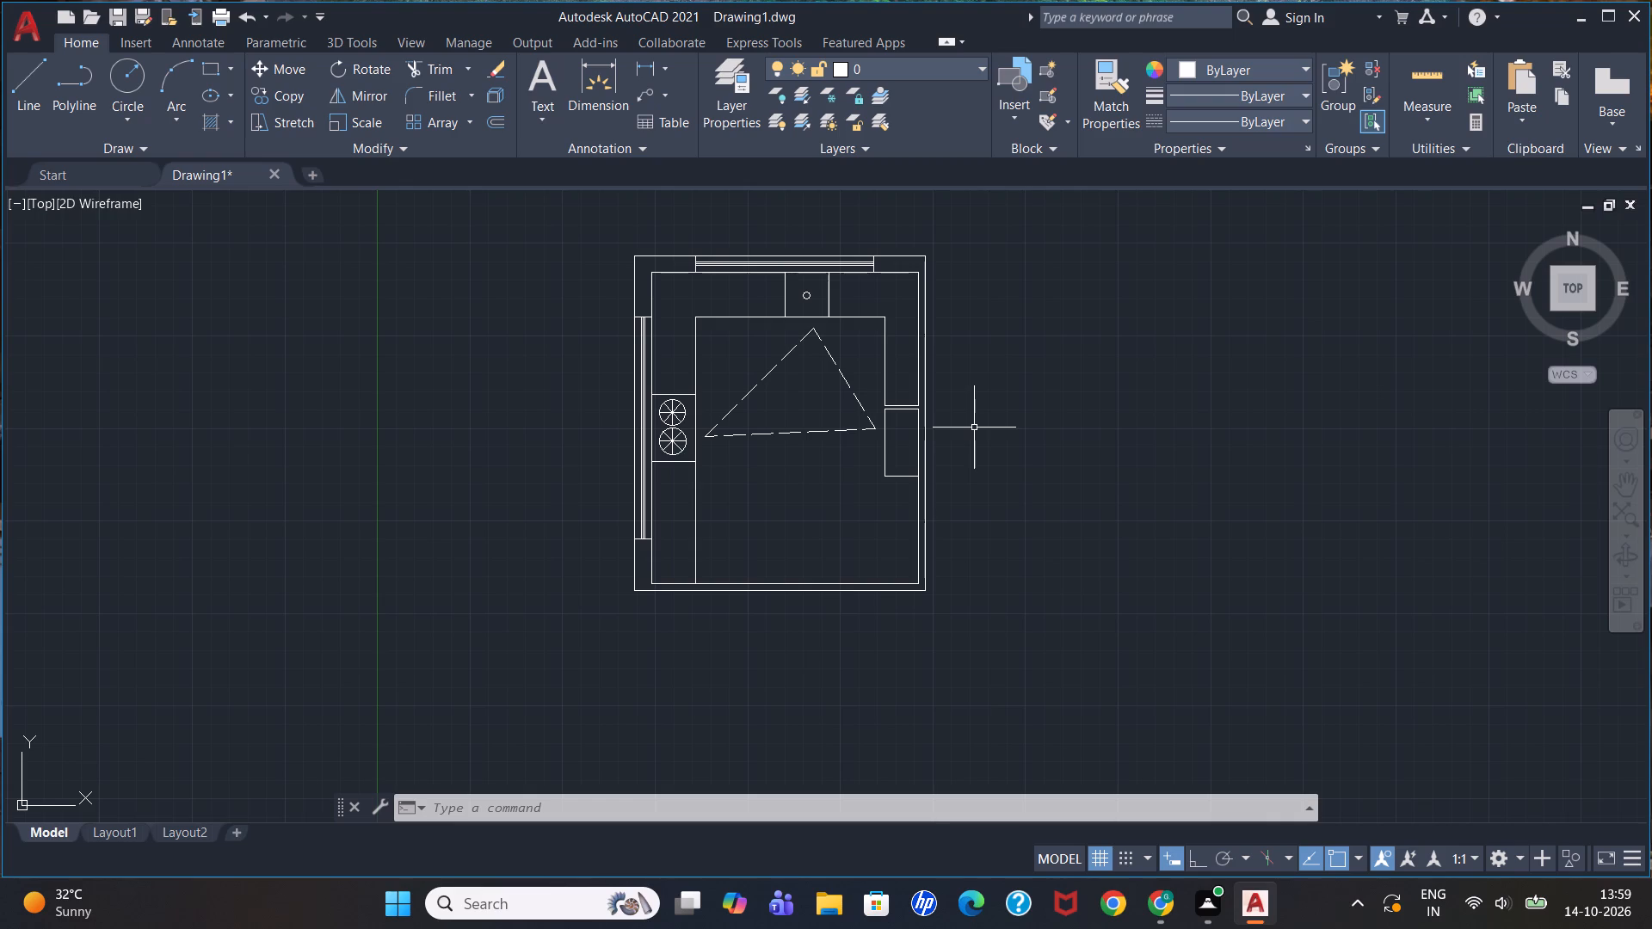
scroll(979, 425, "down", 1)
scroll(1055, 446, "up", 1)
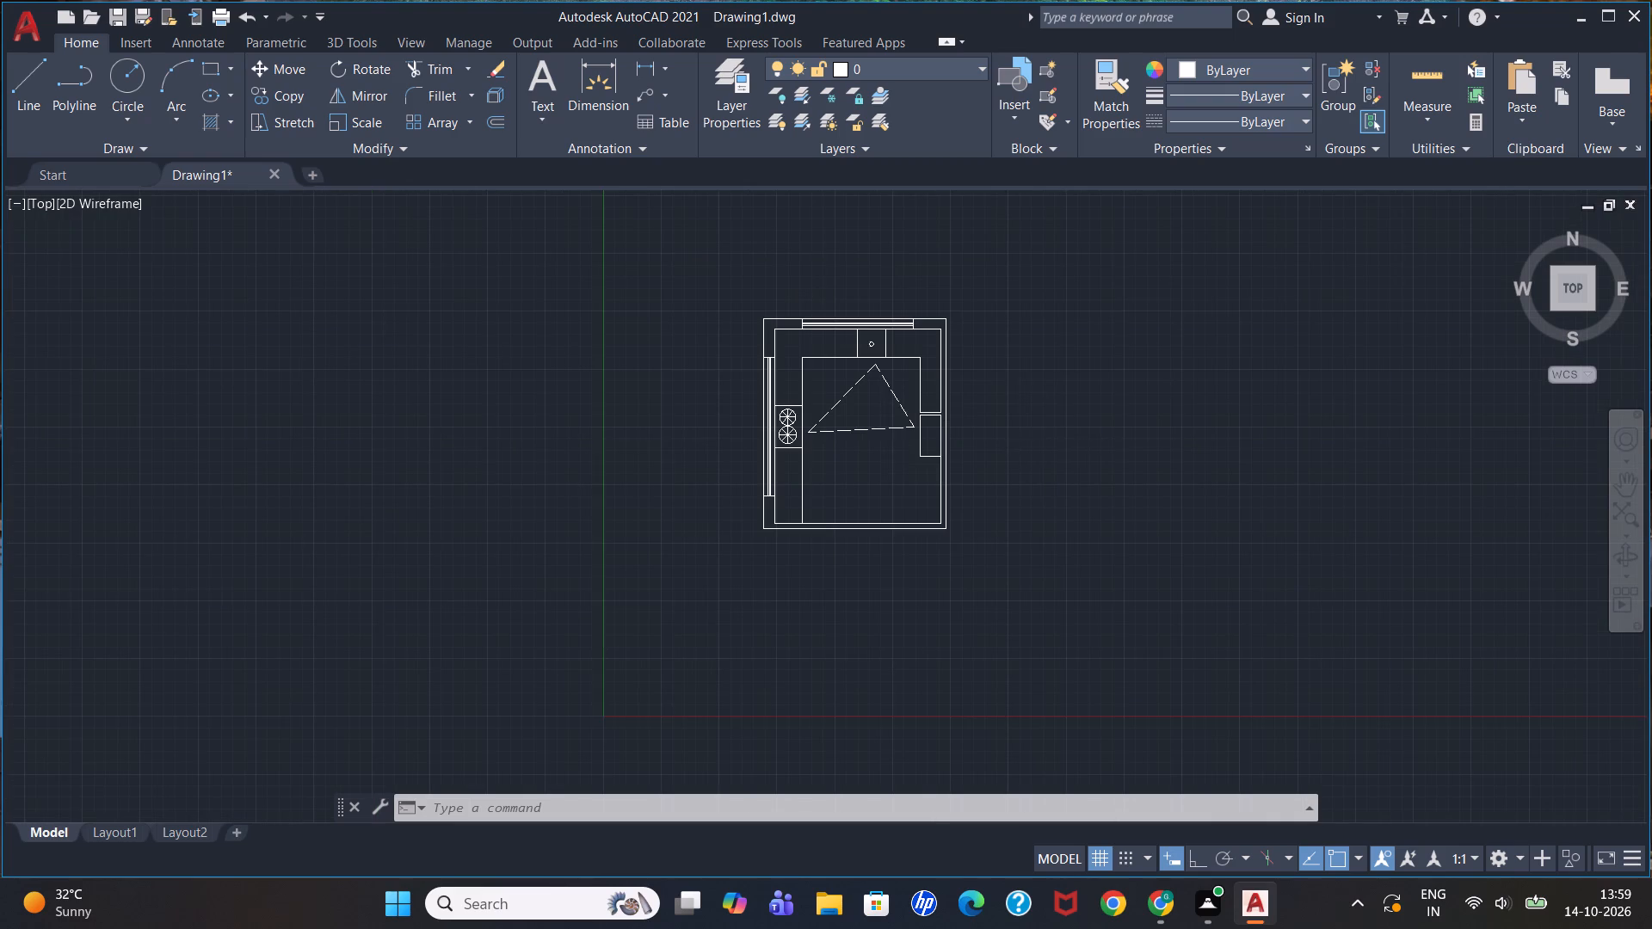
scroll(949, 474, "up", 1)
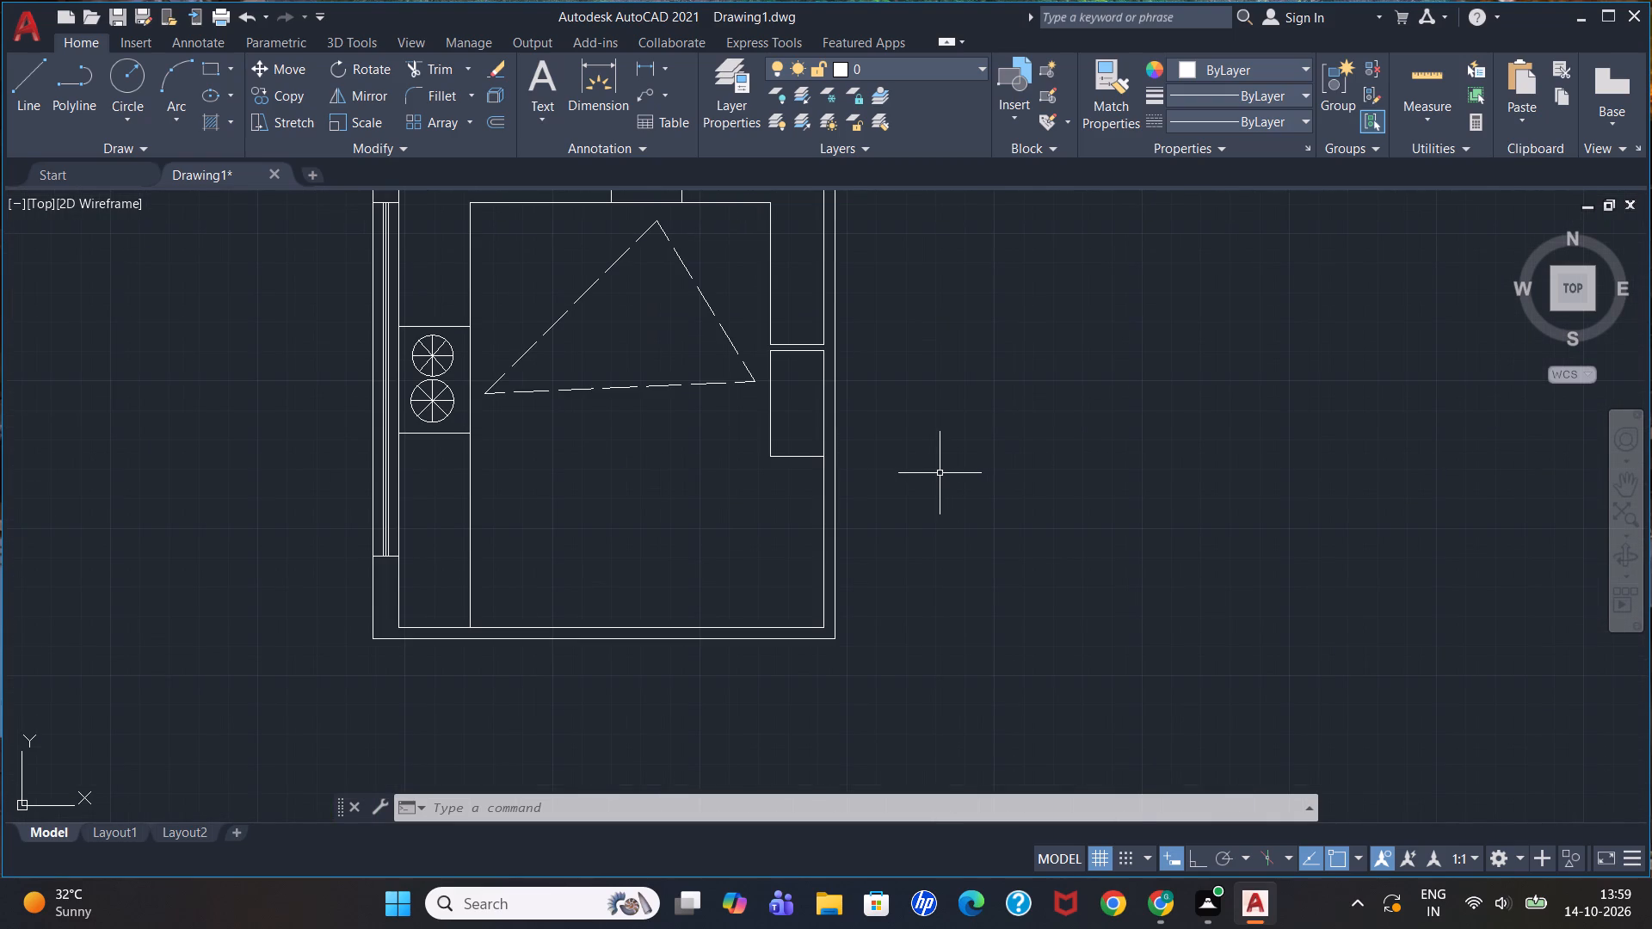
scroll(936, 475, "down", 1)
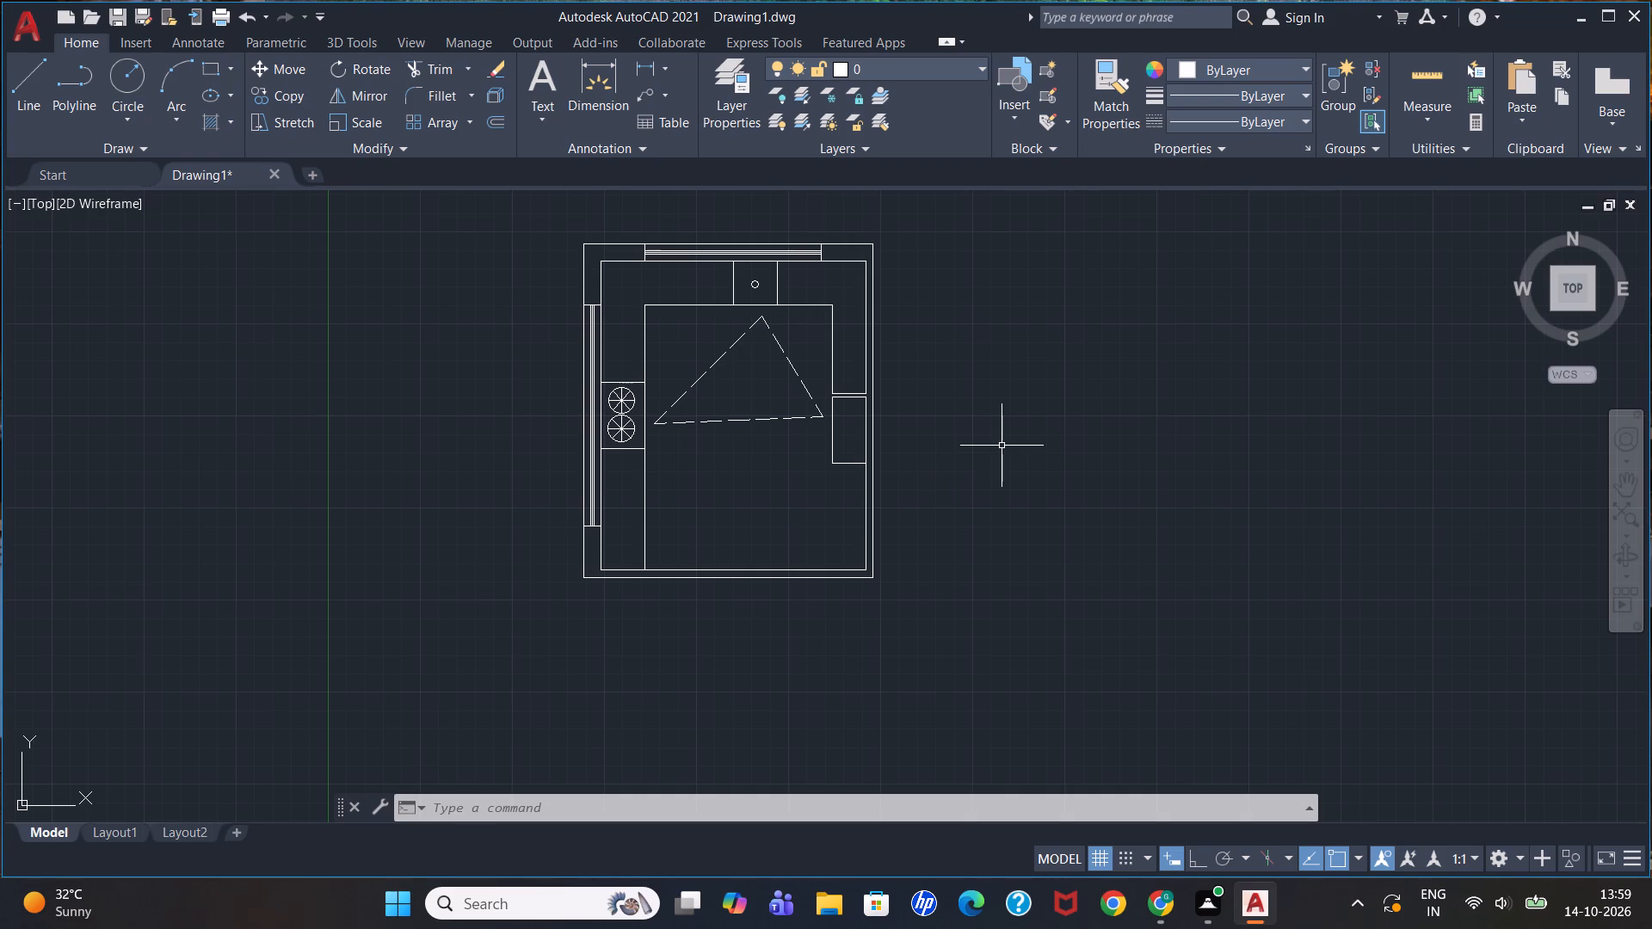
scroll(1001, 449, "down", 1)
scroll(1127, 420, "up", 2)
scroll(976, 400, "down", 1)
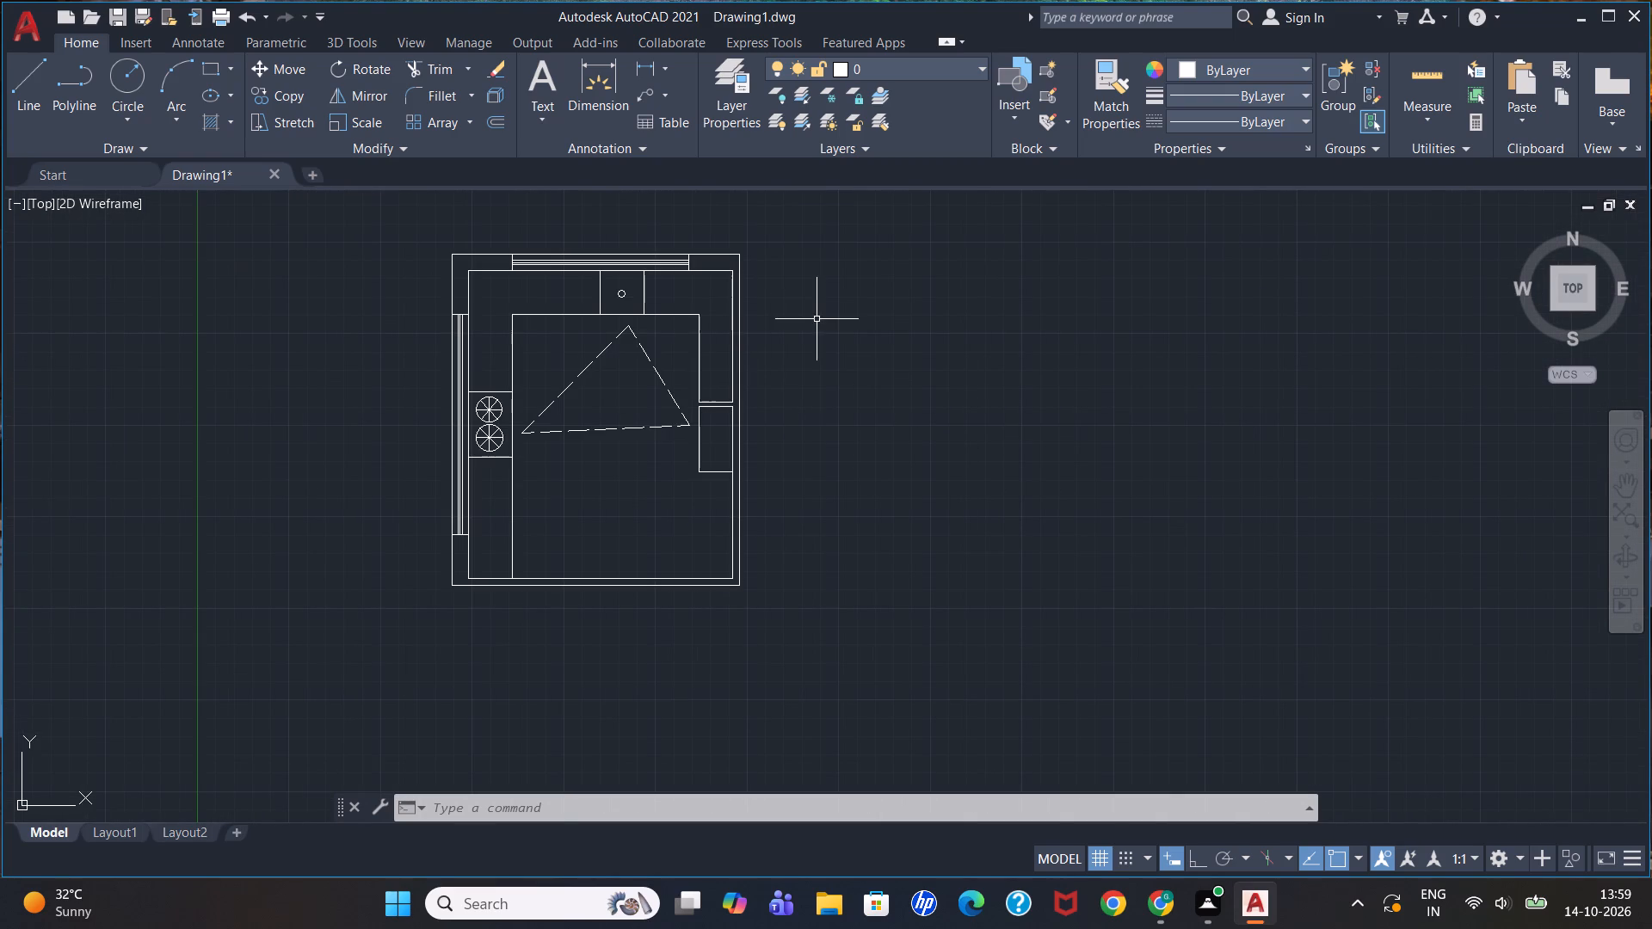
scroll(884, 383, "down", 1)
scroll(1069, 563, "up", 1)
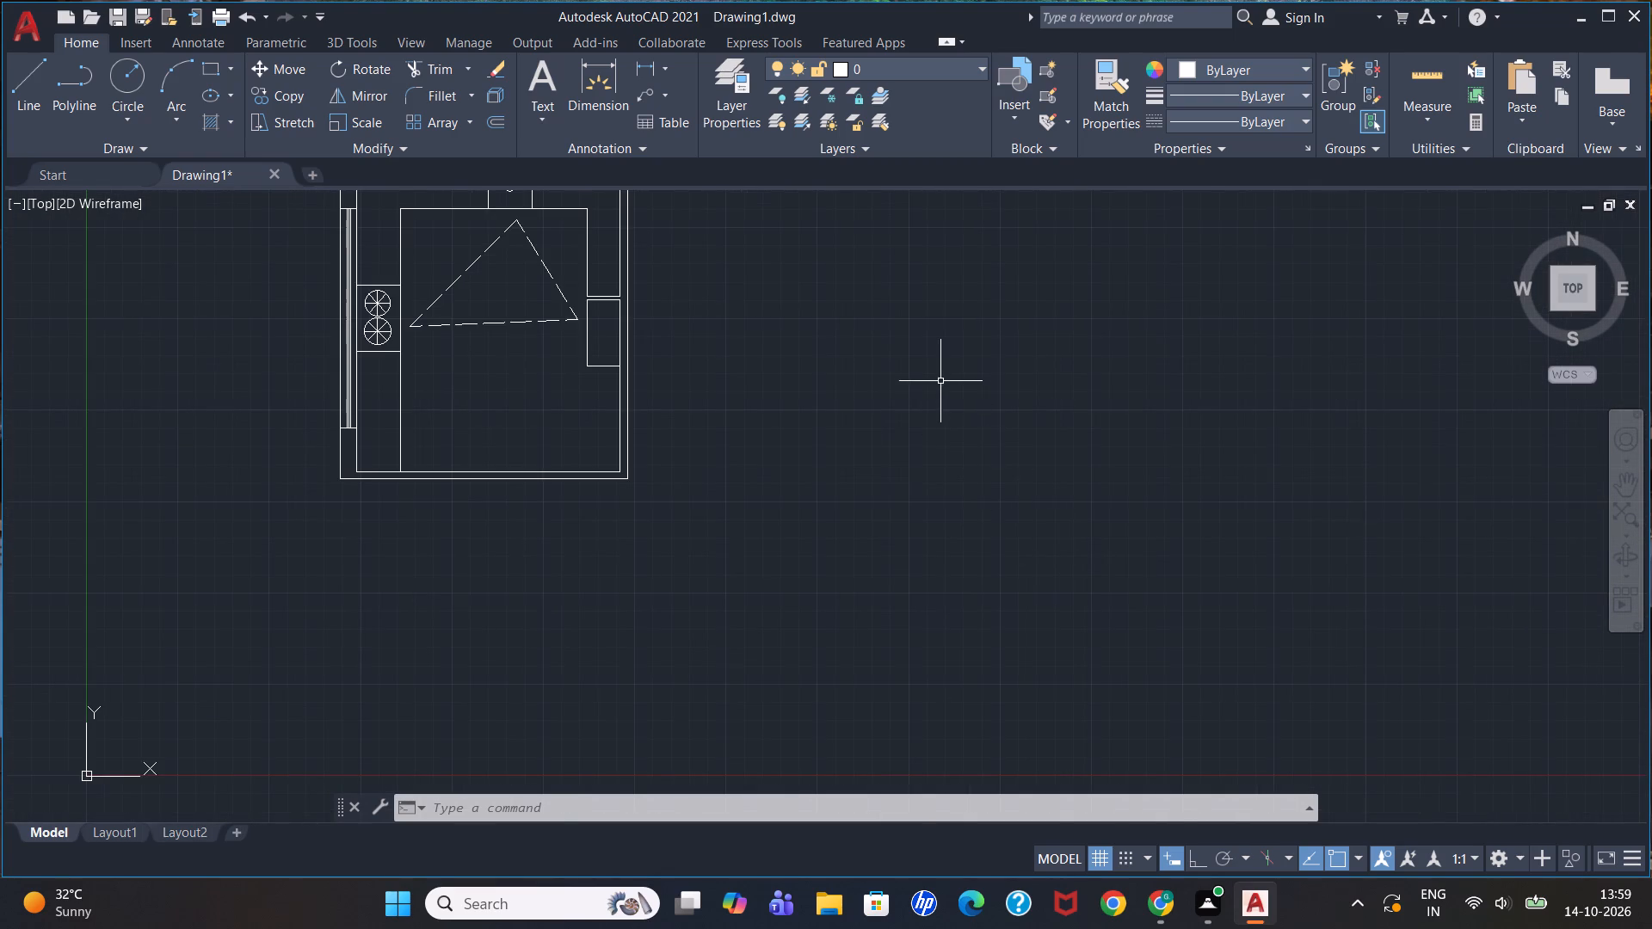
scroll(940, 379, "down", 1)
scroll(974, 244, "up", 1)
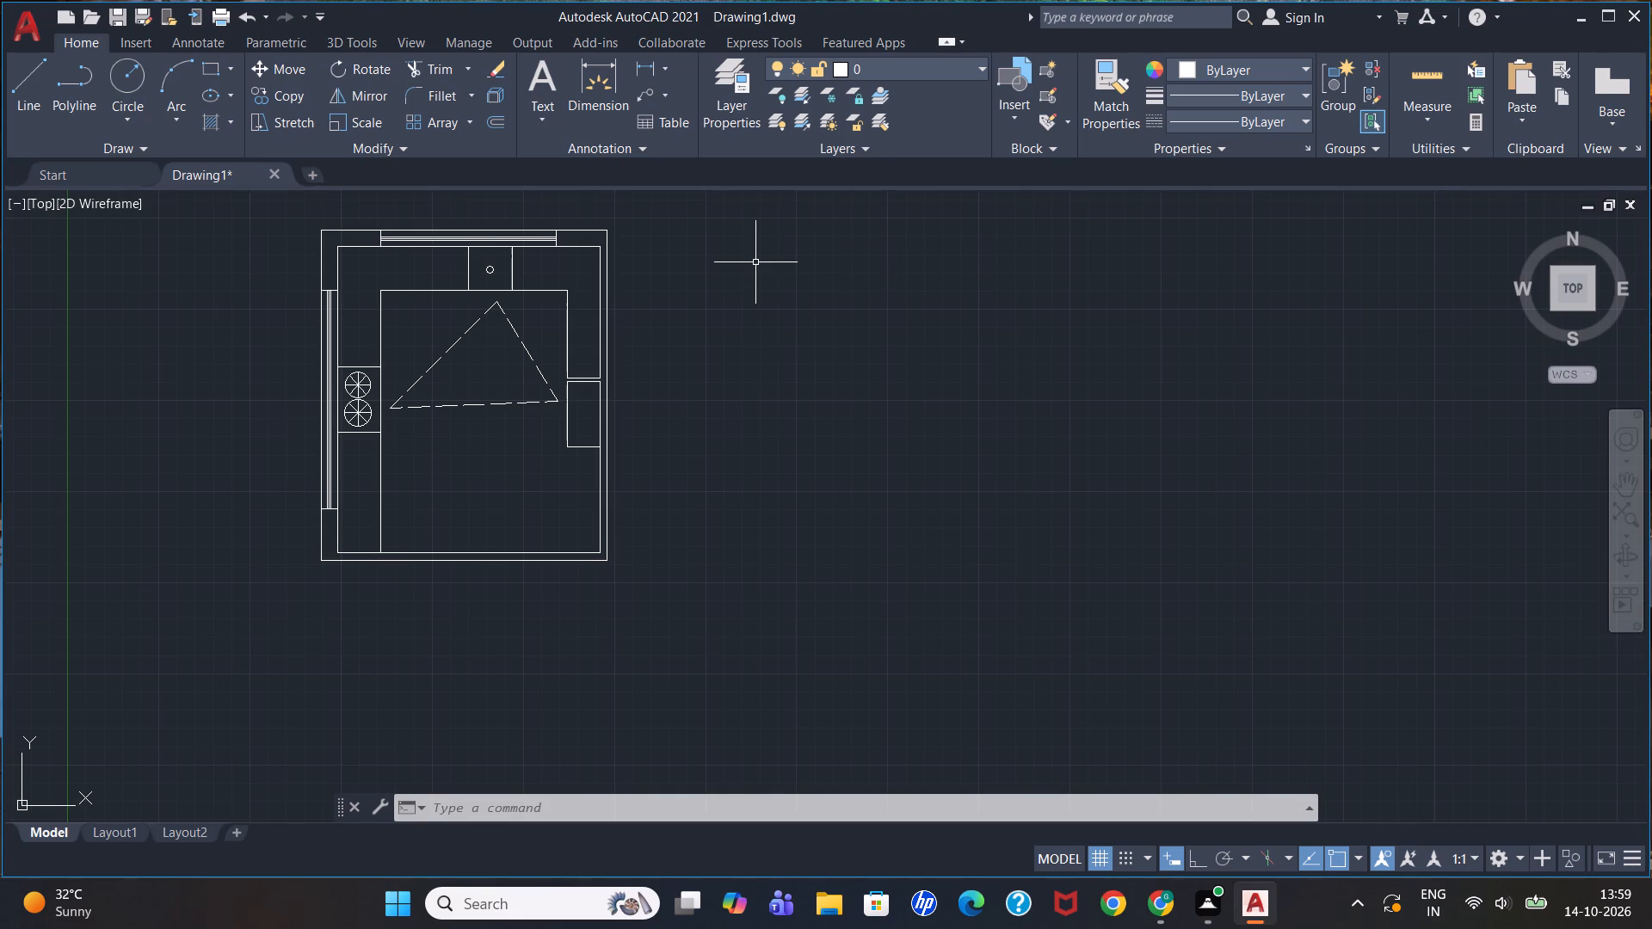
Draw a closed rectangle of lines, 12' wide by 10' high, in the free space east of the kitchen plan, with Ortho on.
key("l")
key("Return")
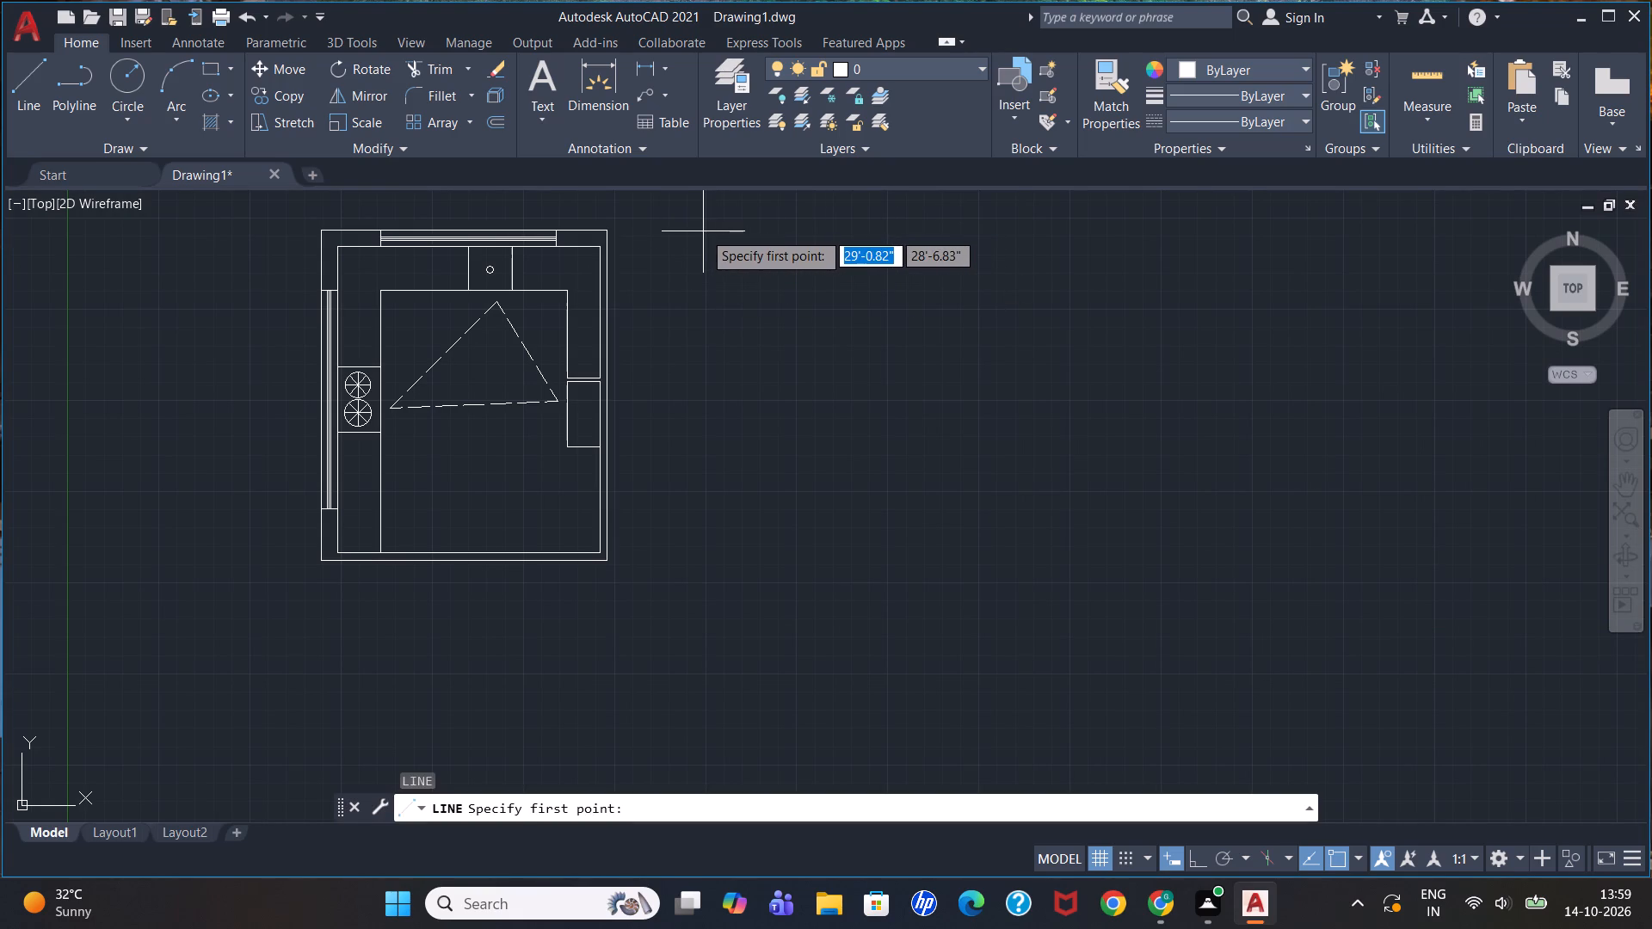
left_click(715, 231)
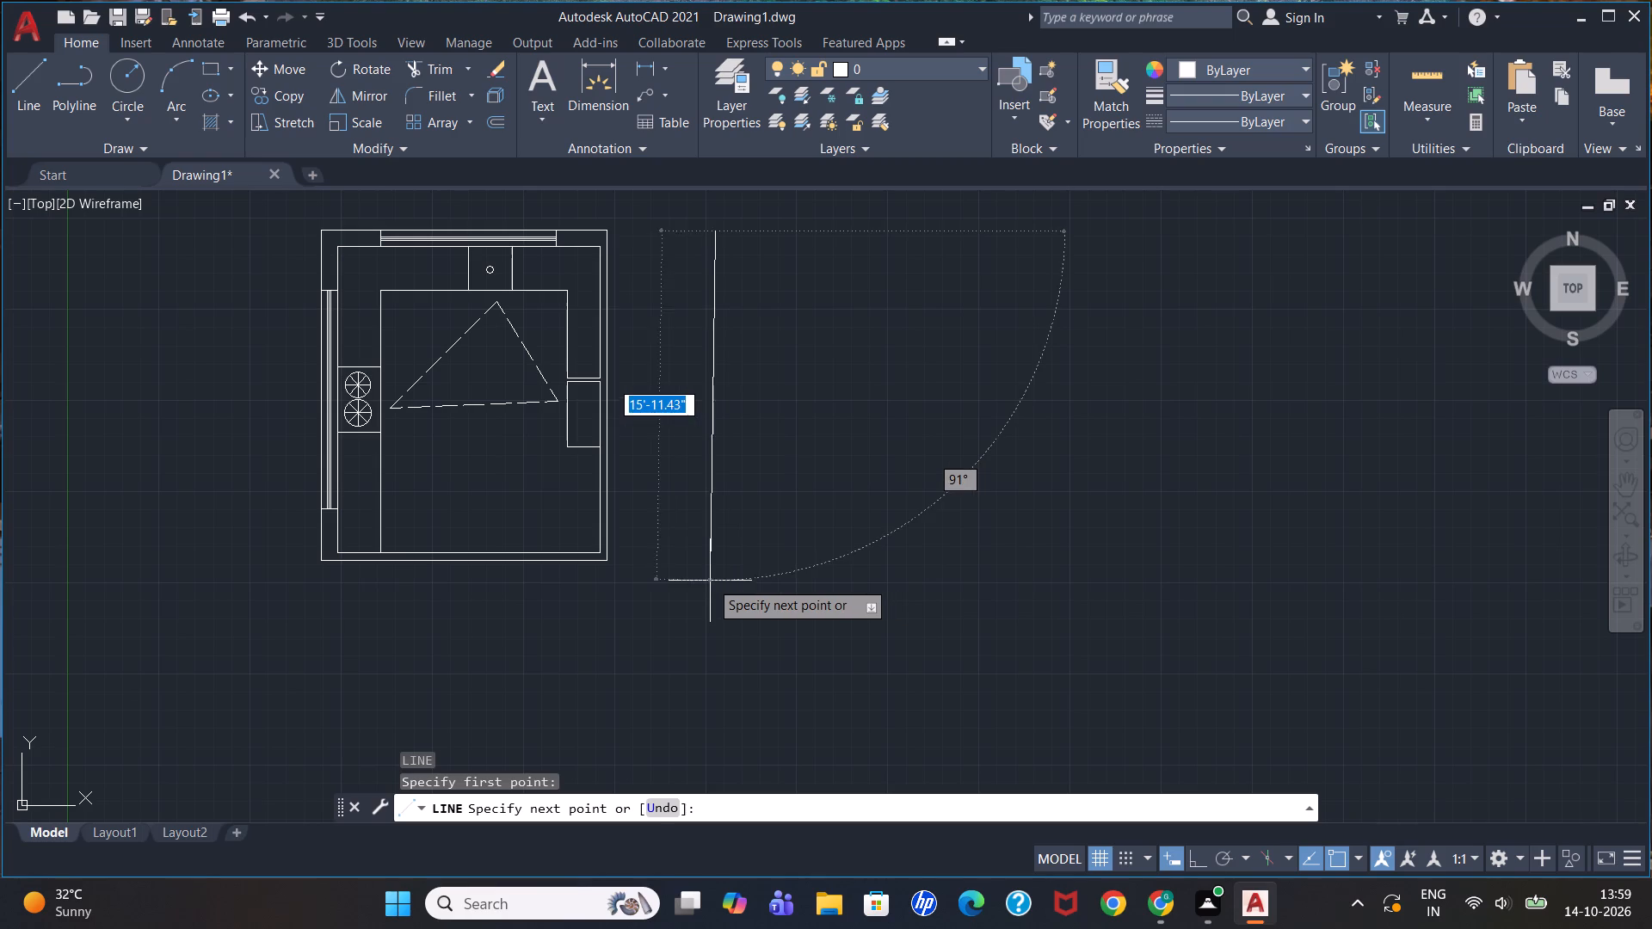
left_click(1195, 858)
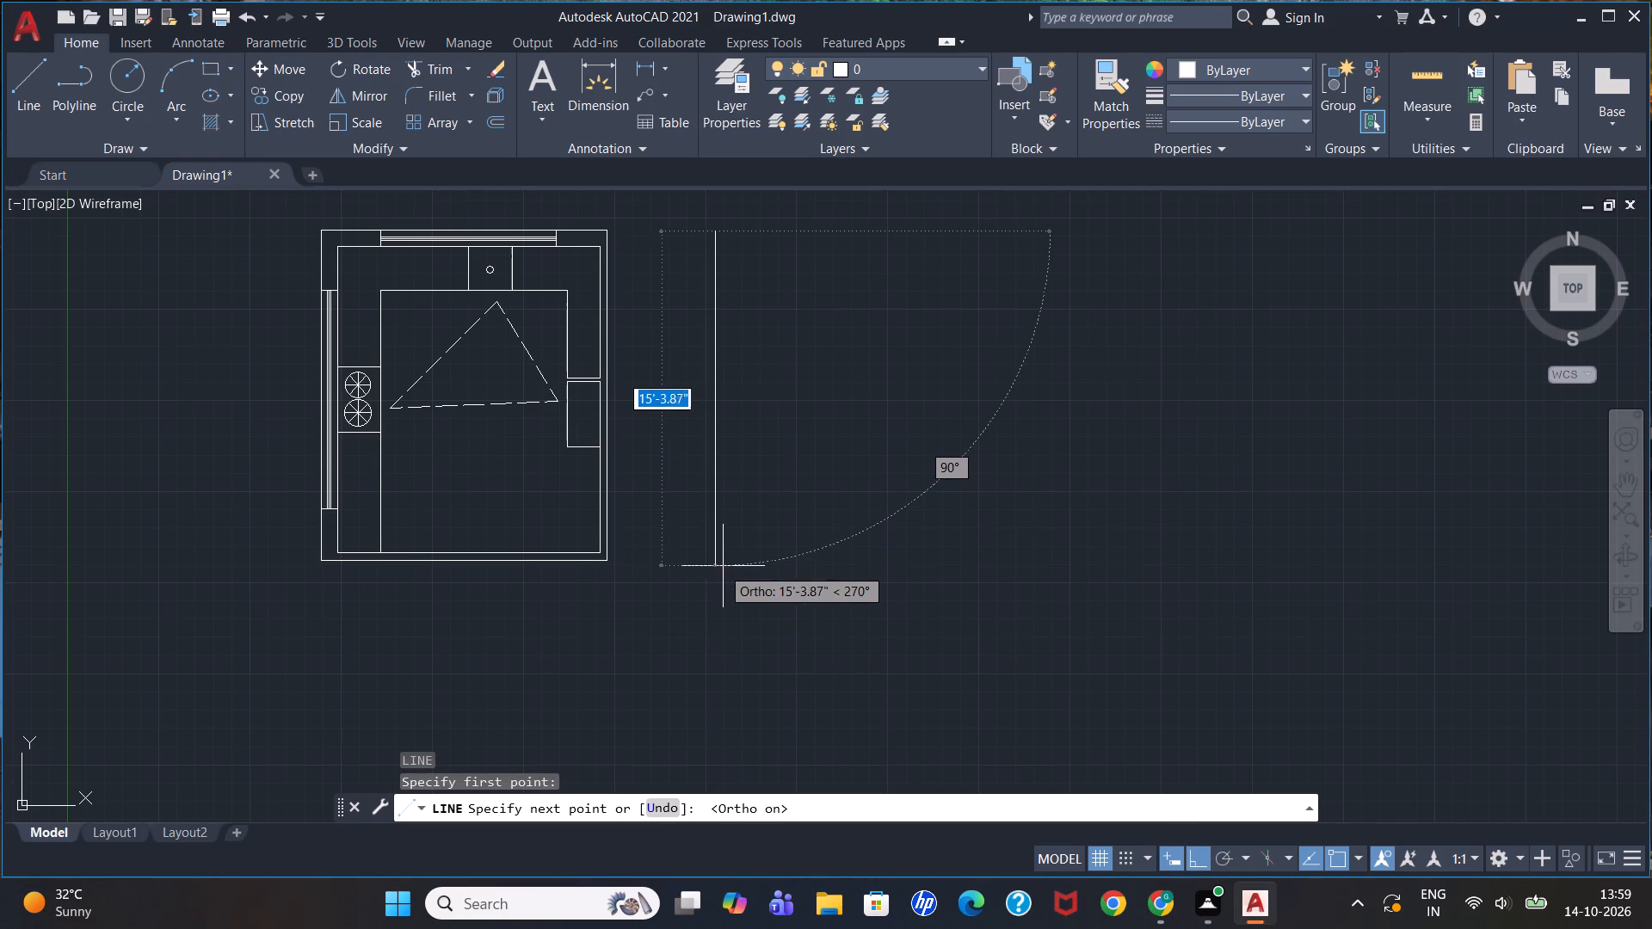
type("10'")
key("Return")
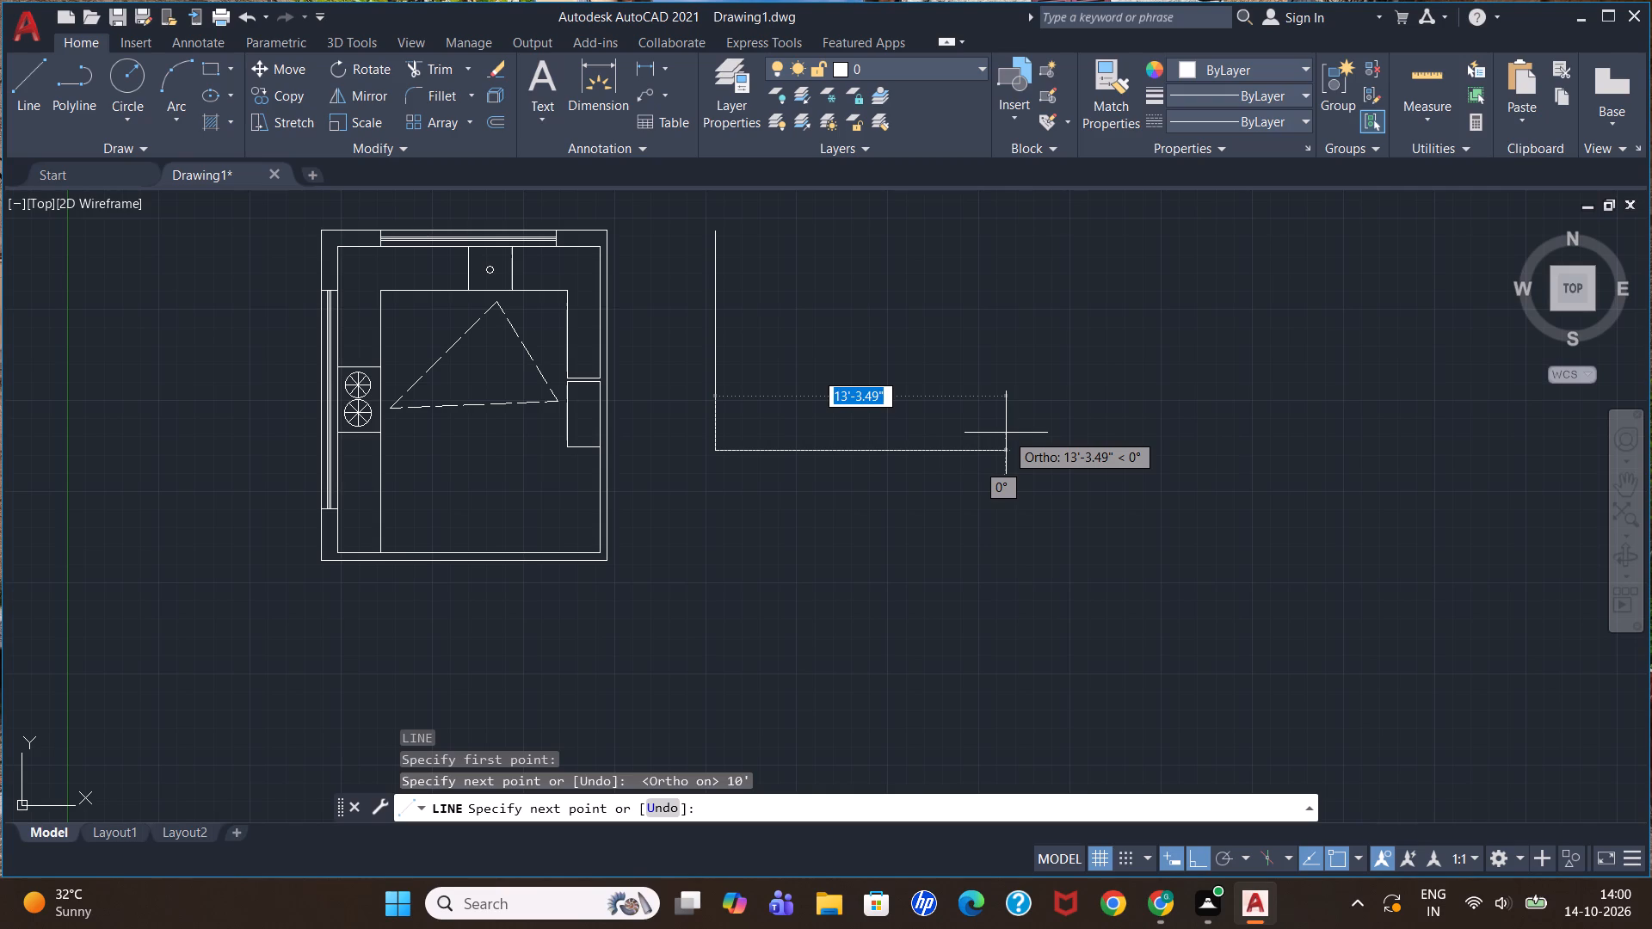
type("12'")
key("Return")
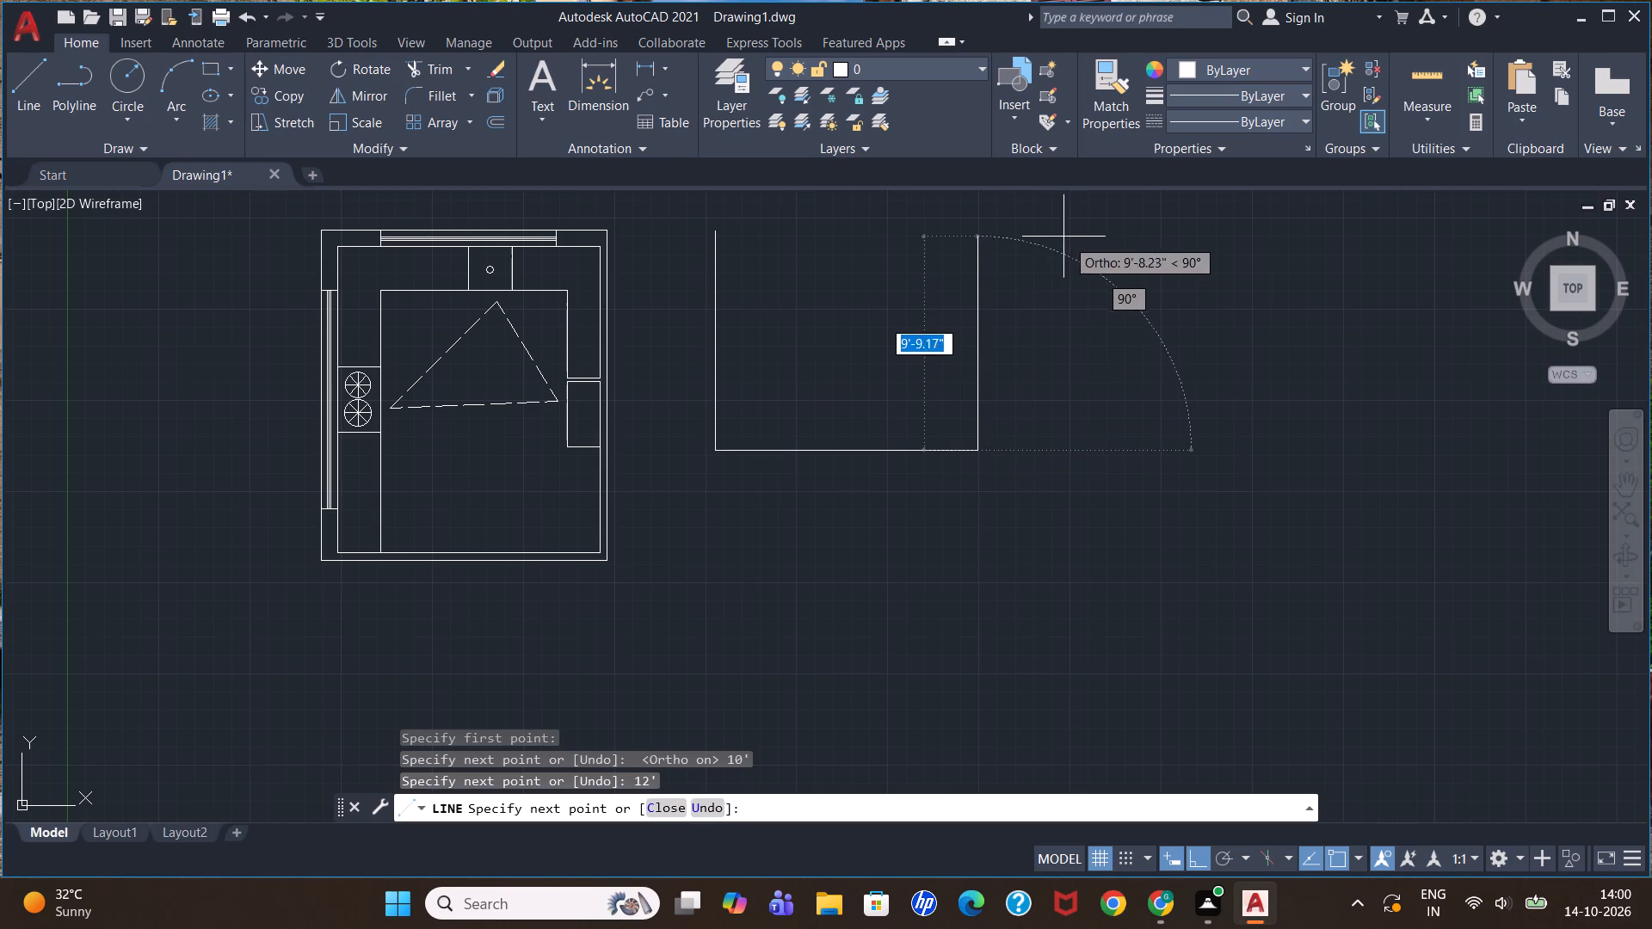
type("10'")
key("Return")
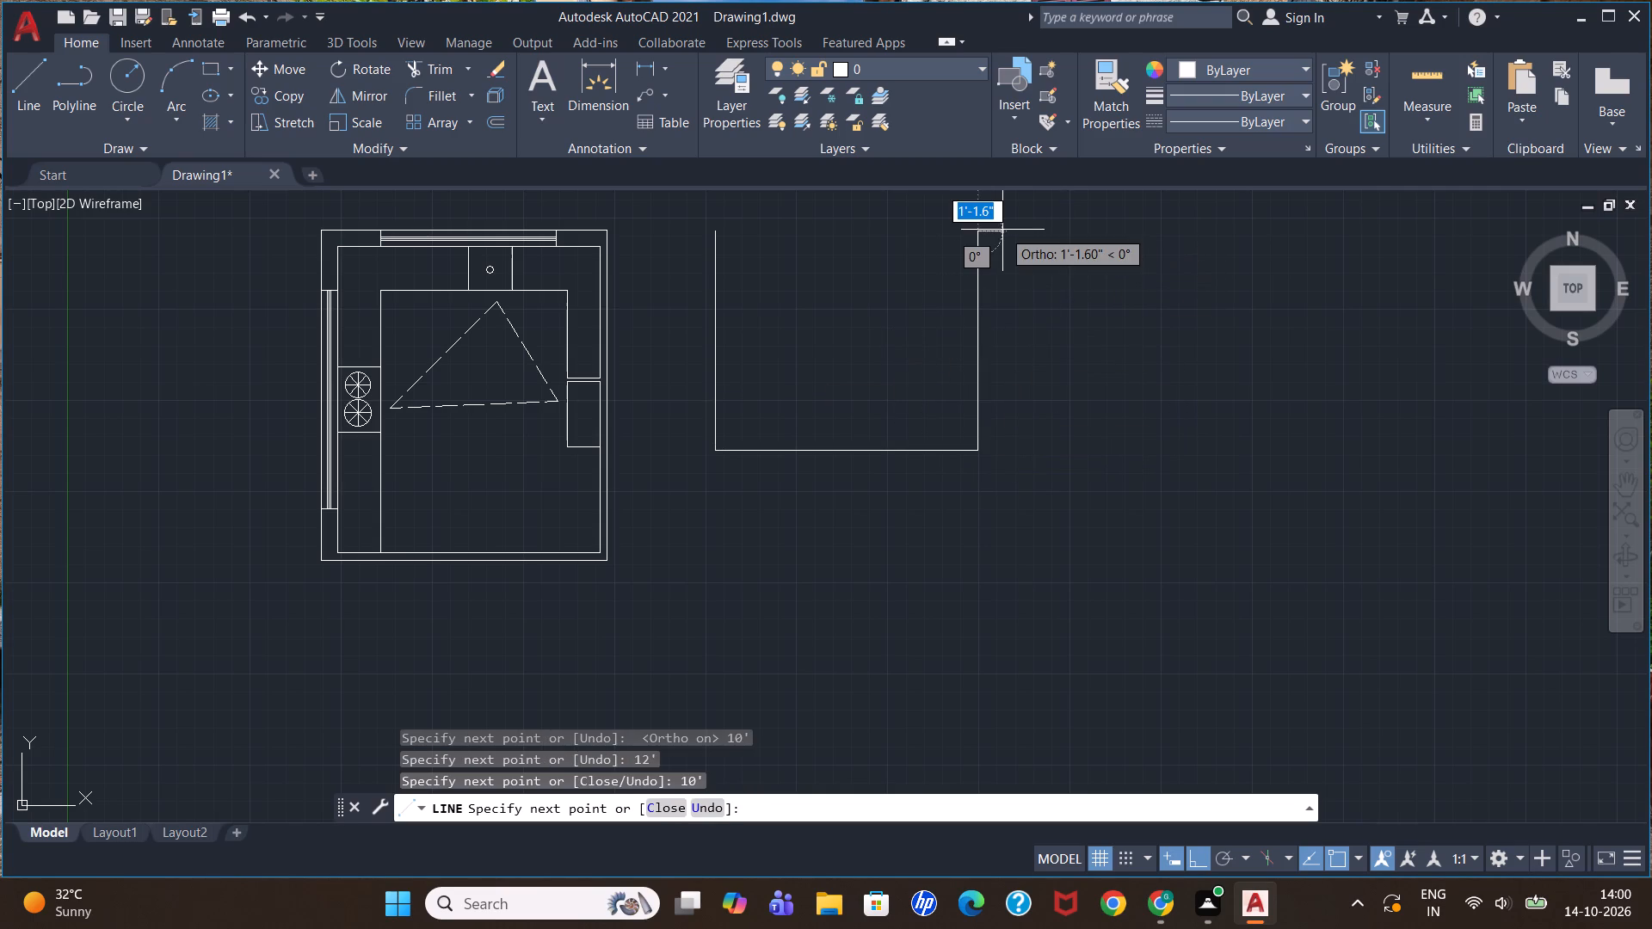
left_click(715, 226)
key("Escape")
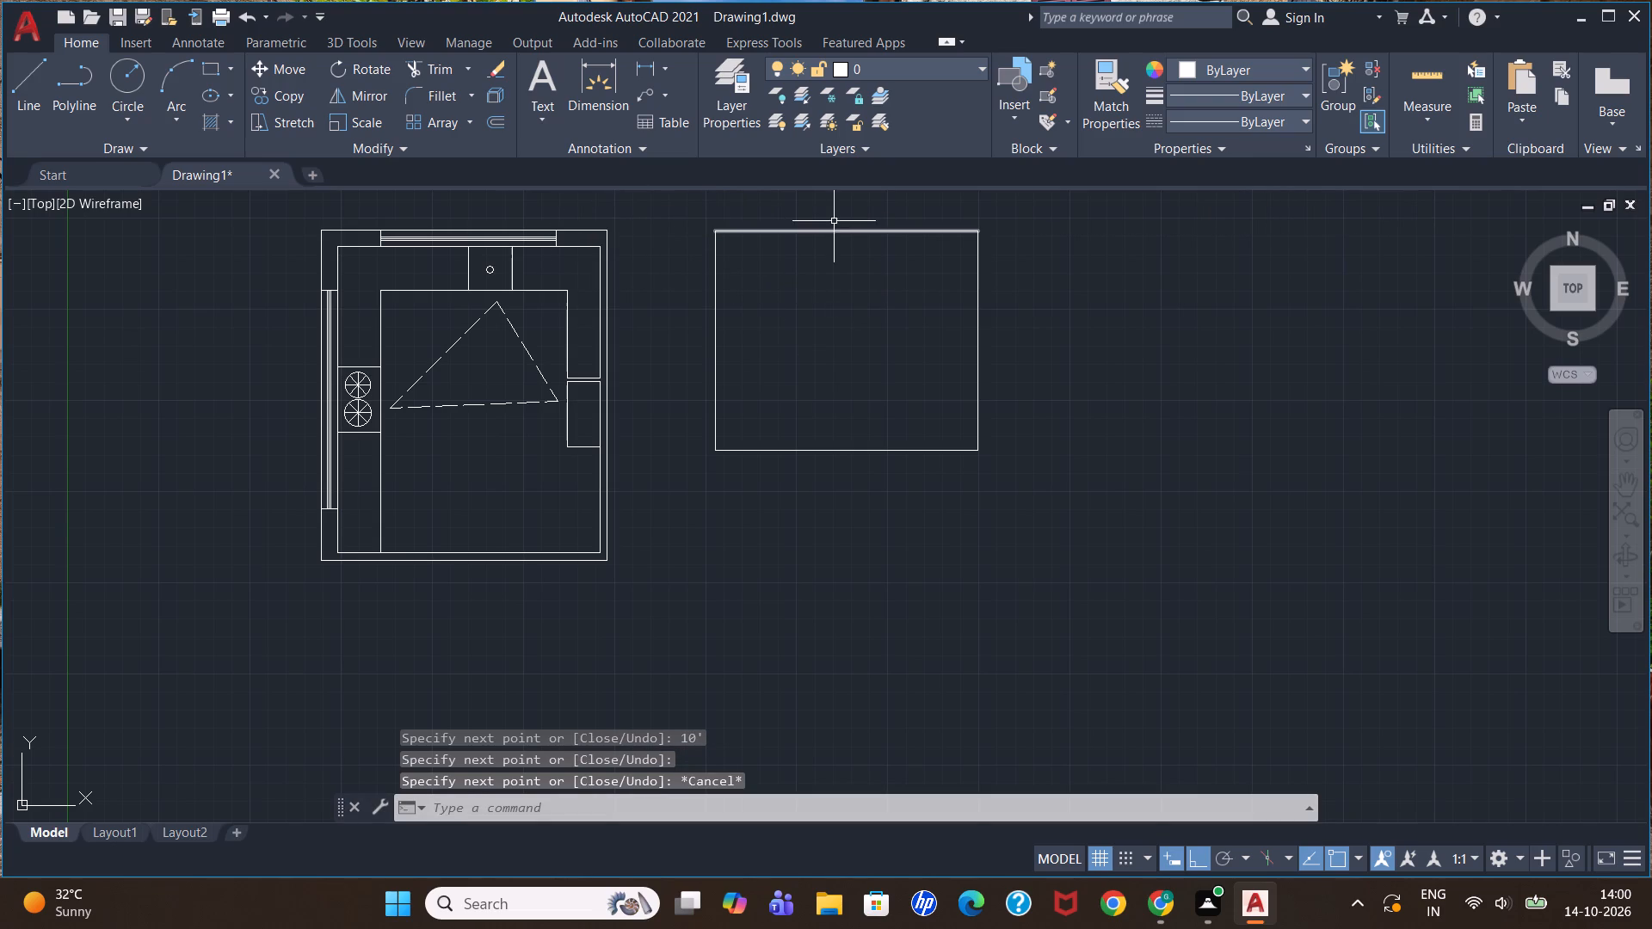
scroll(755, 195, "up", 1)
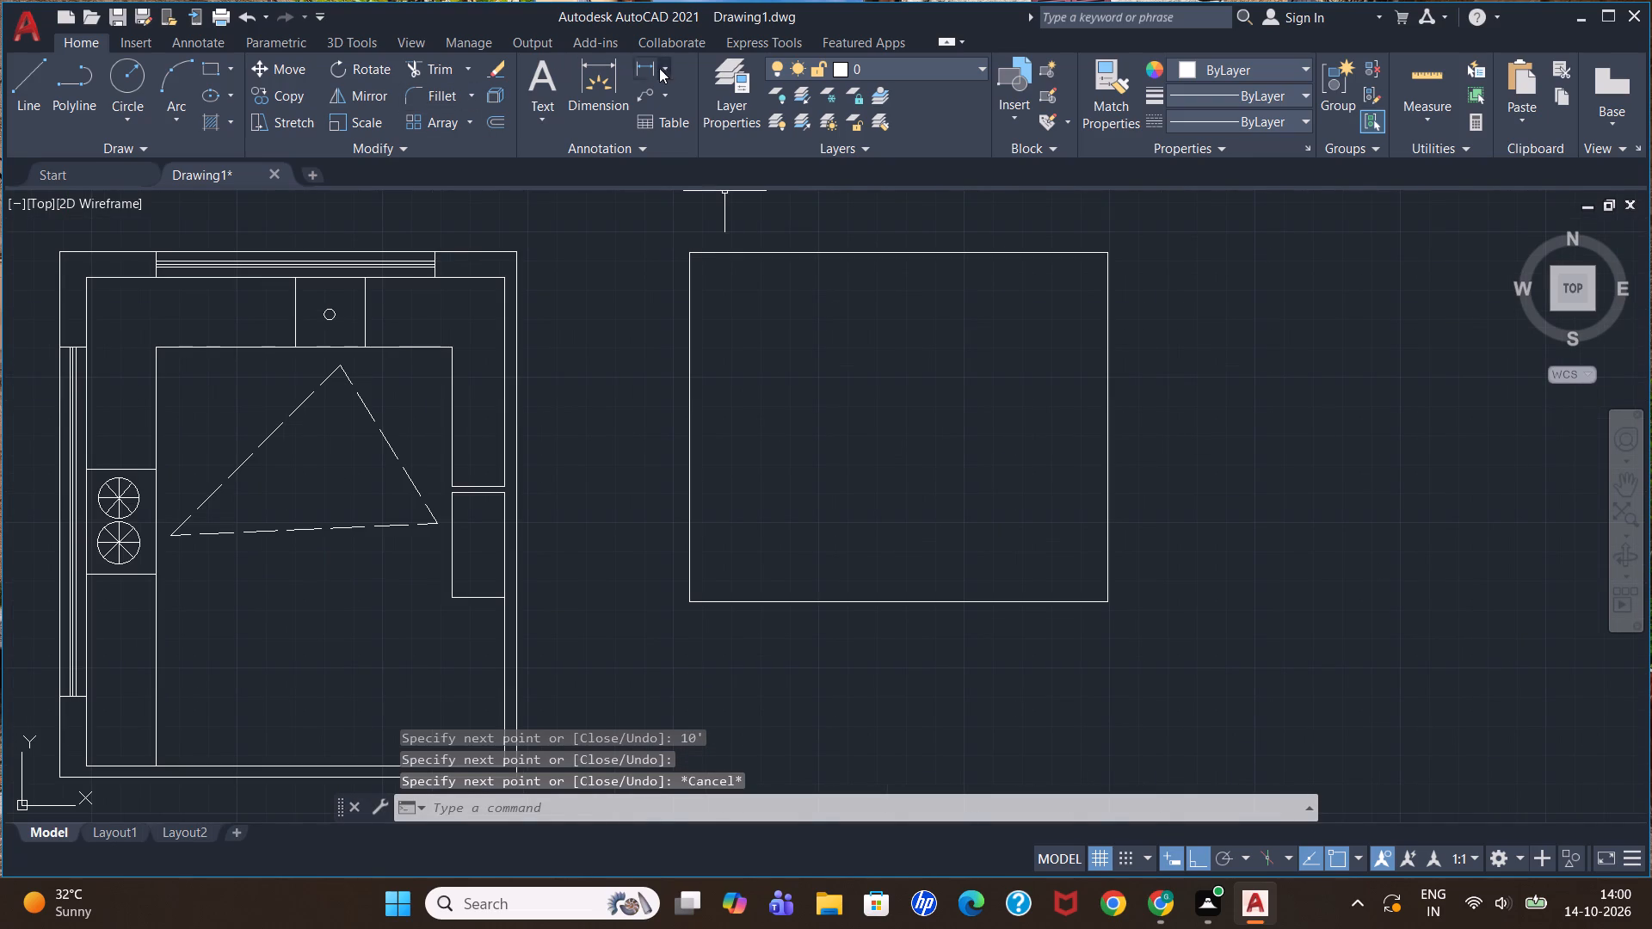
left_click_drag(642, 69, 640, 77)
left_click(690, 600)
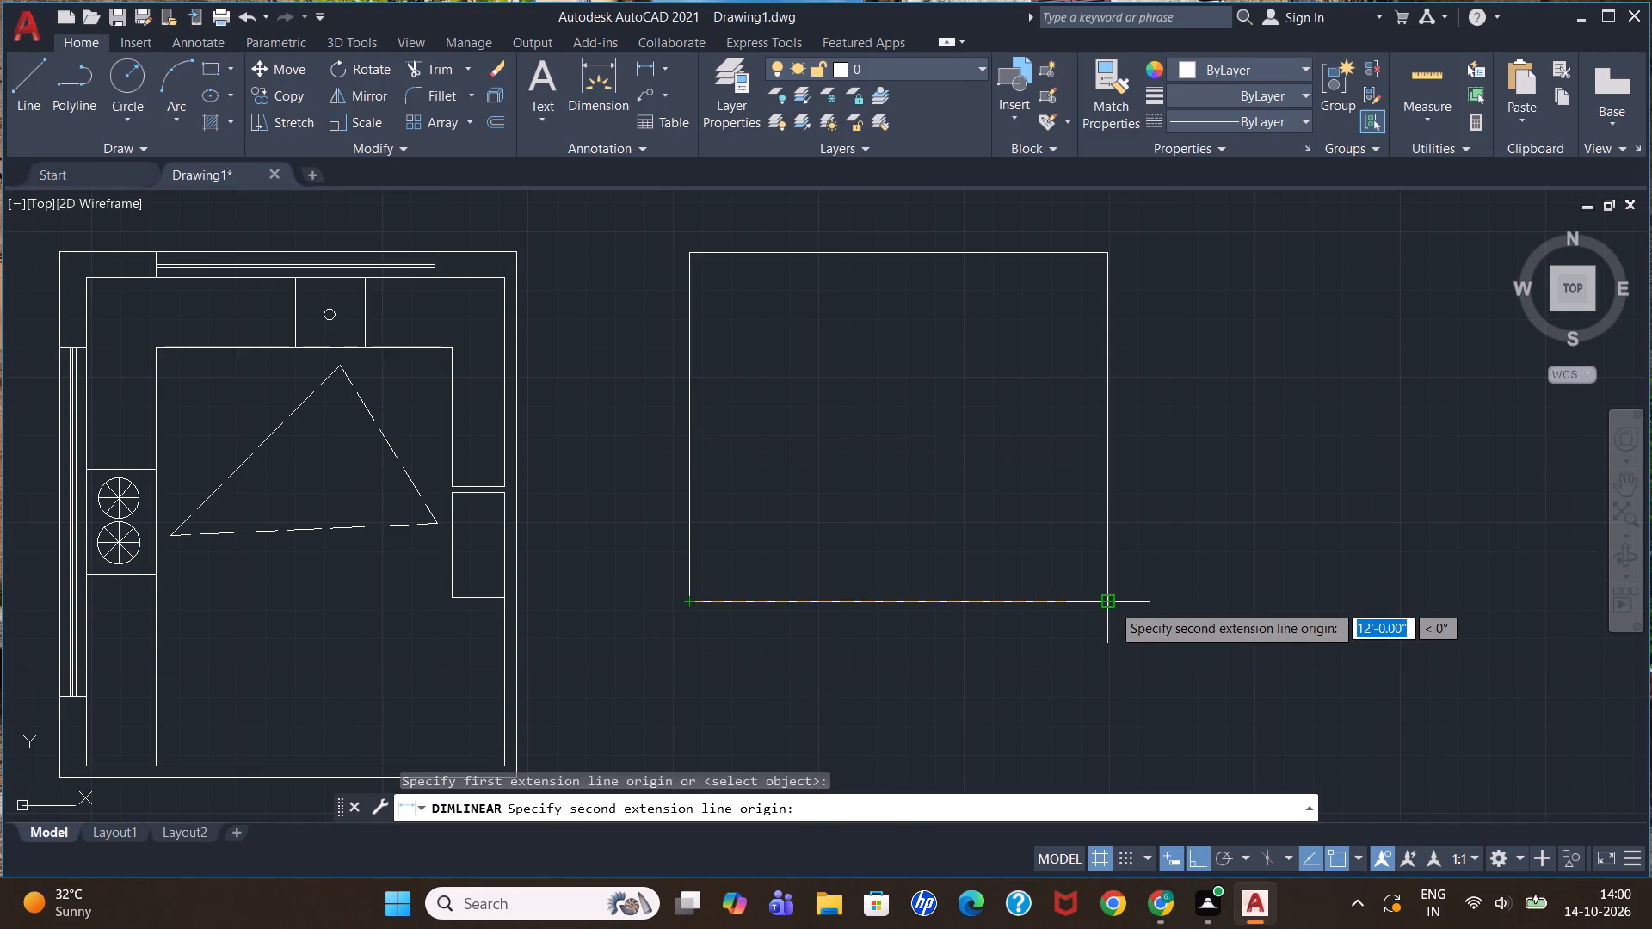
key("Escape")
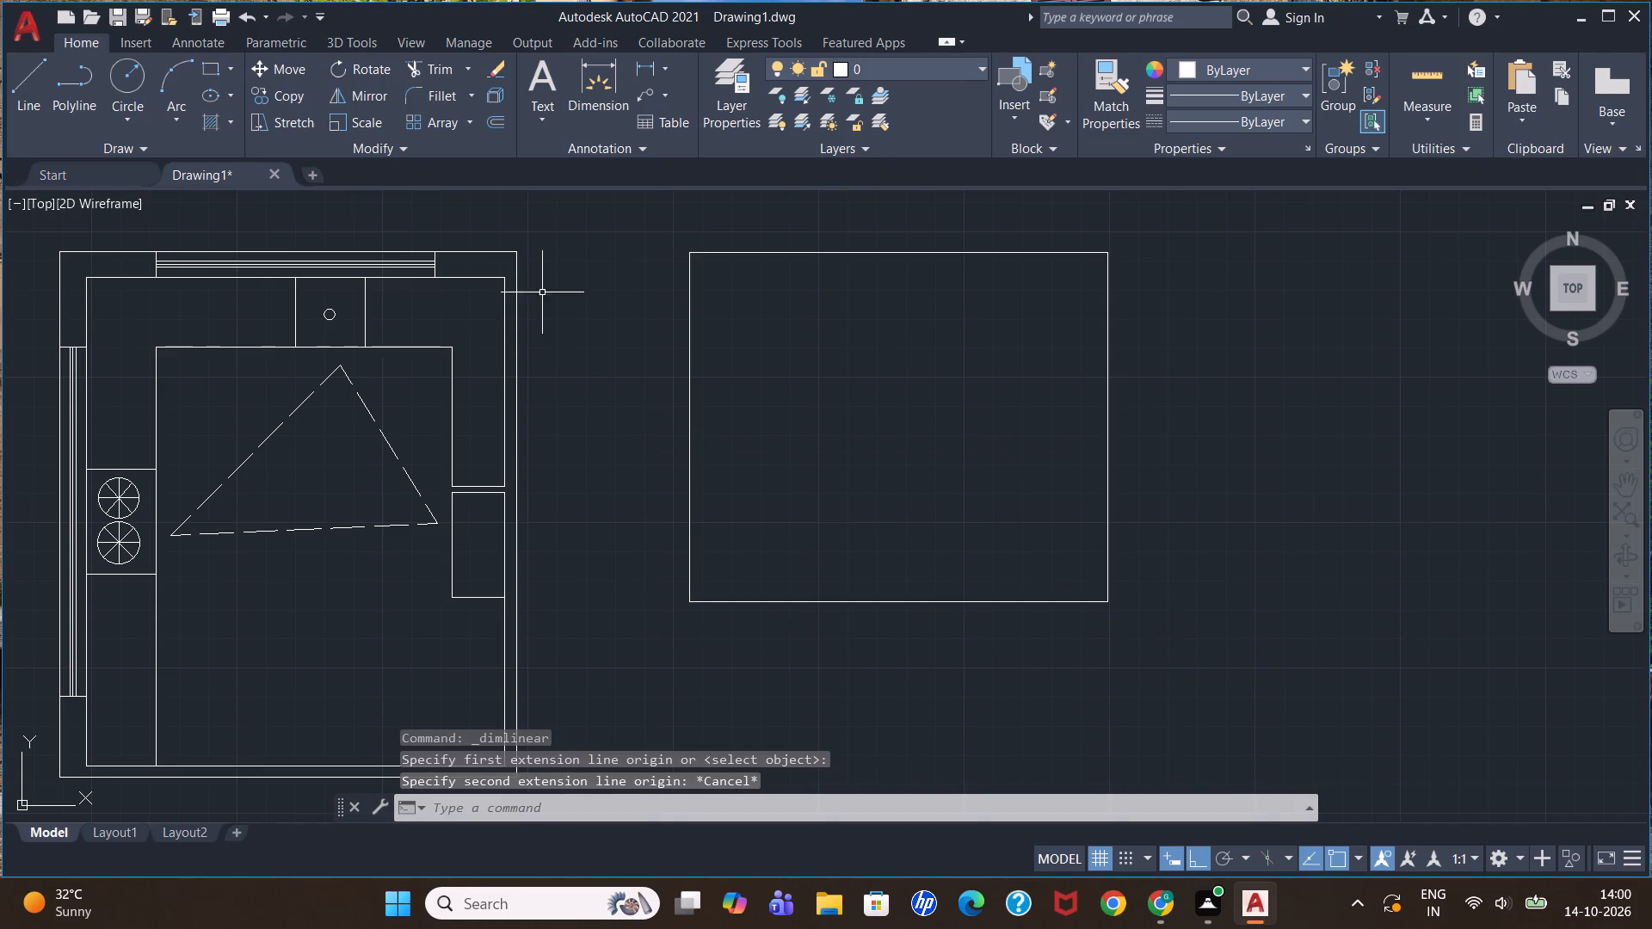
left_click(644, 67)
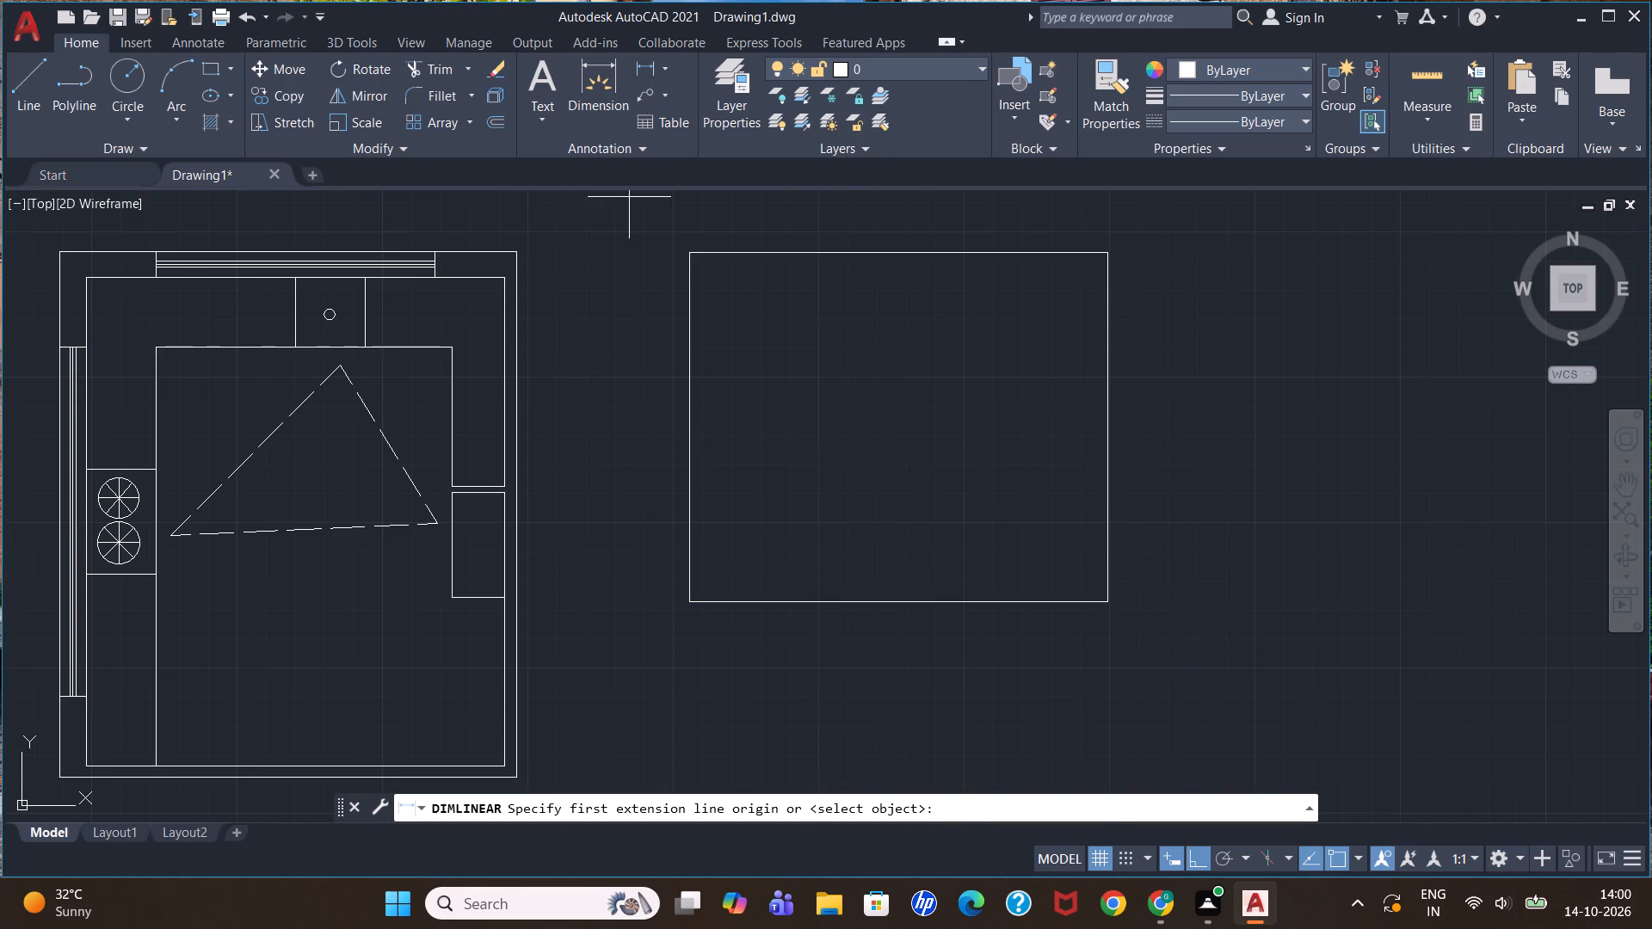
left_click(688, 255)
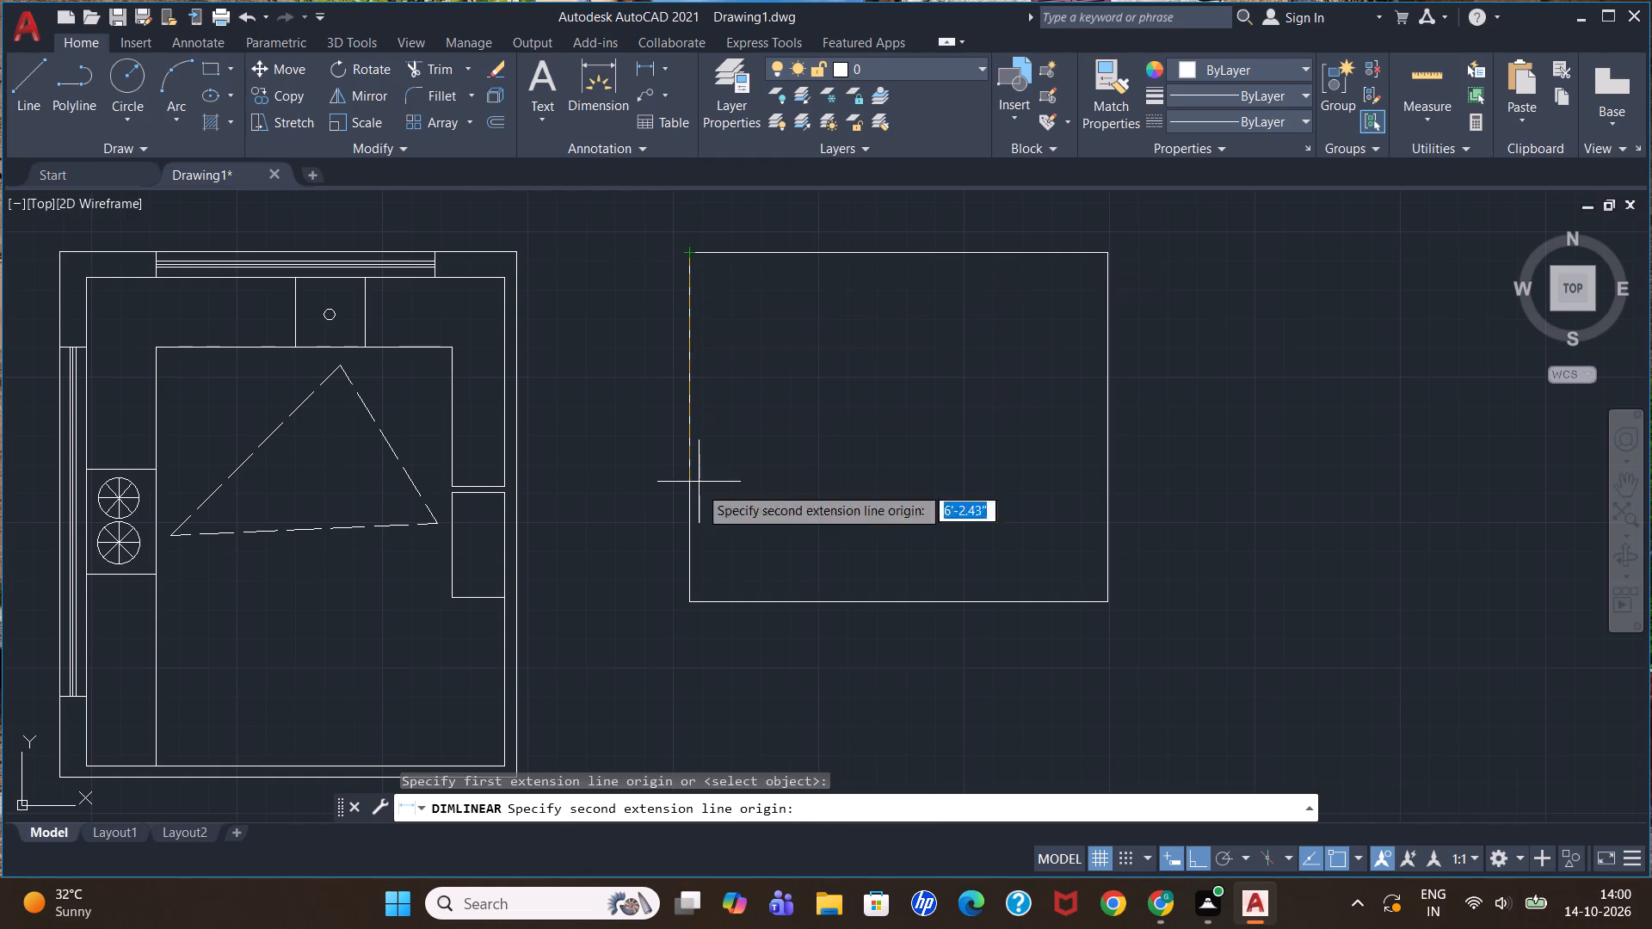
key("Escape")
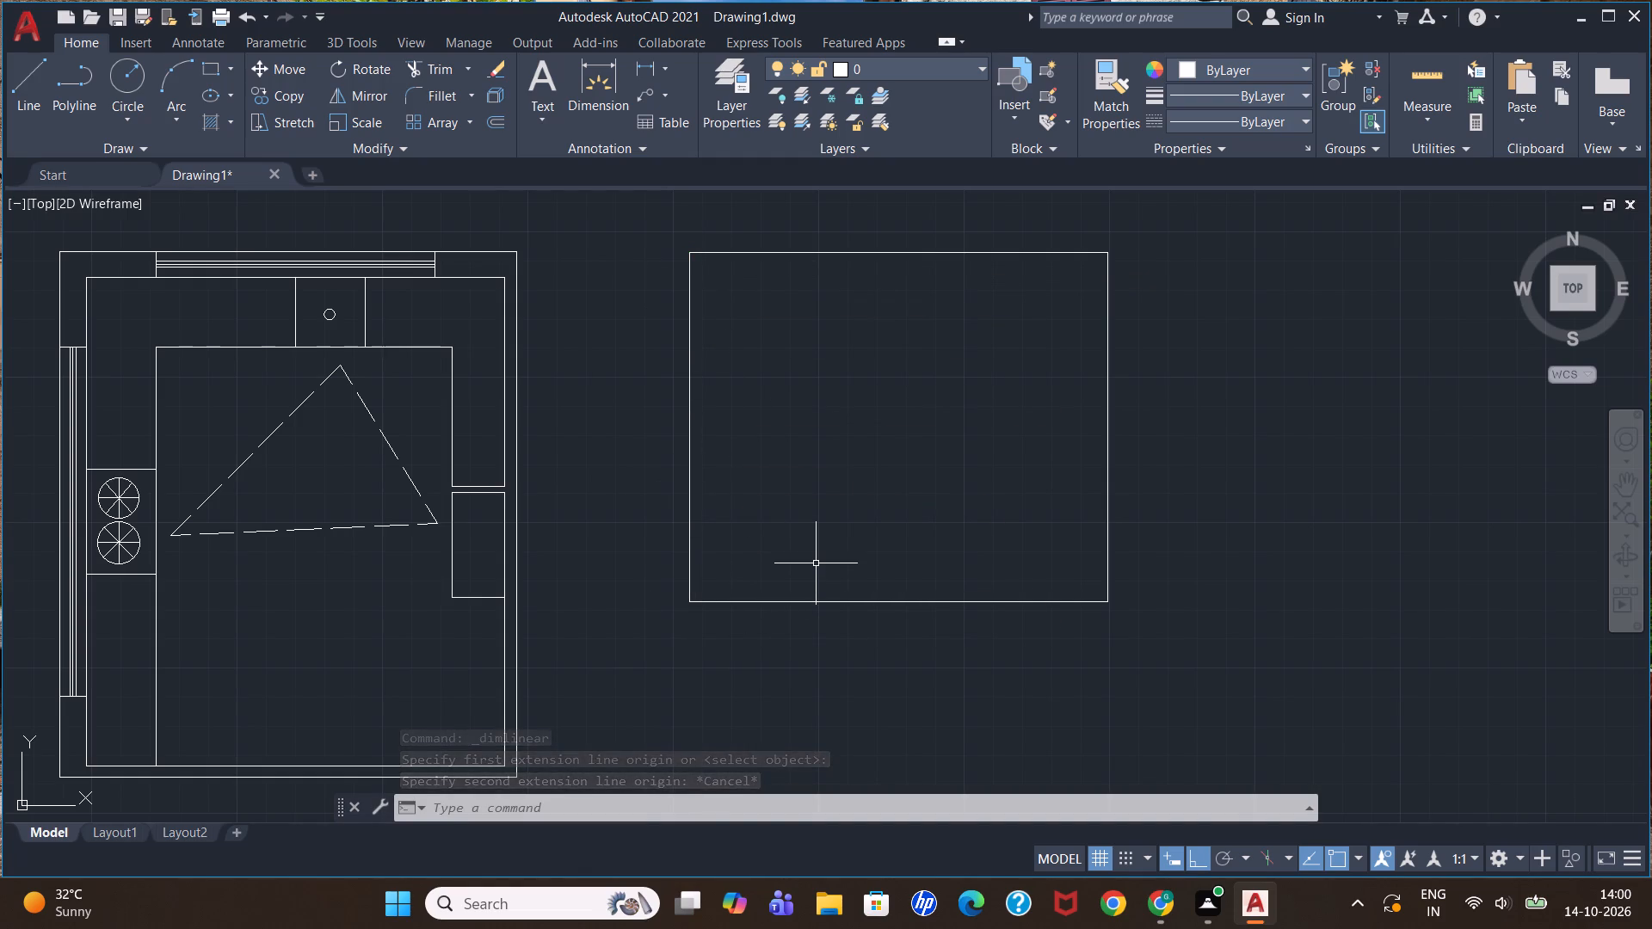
Offset the new rectangle's bottom line 3" upward, inside the rectangle.
key("o")
key("Return")
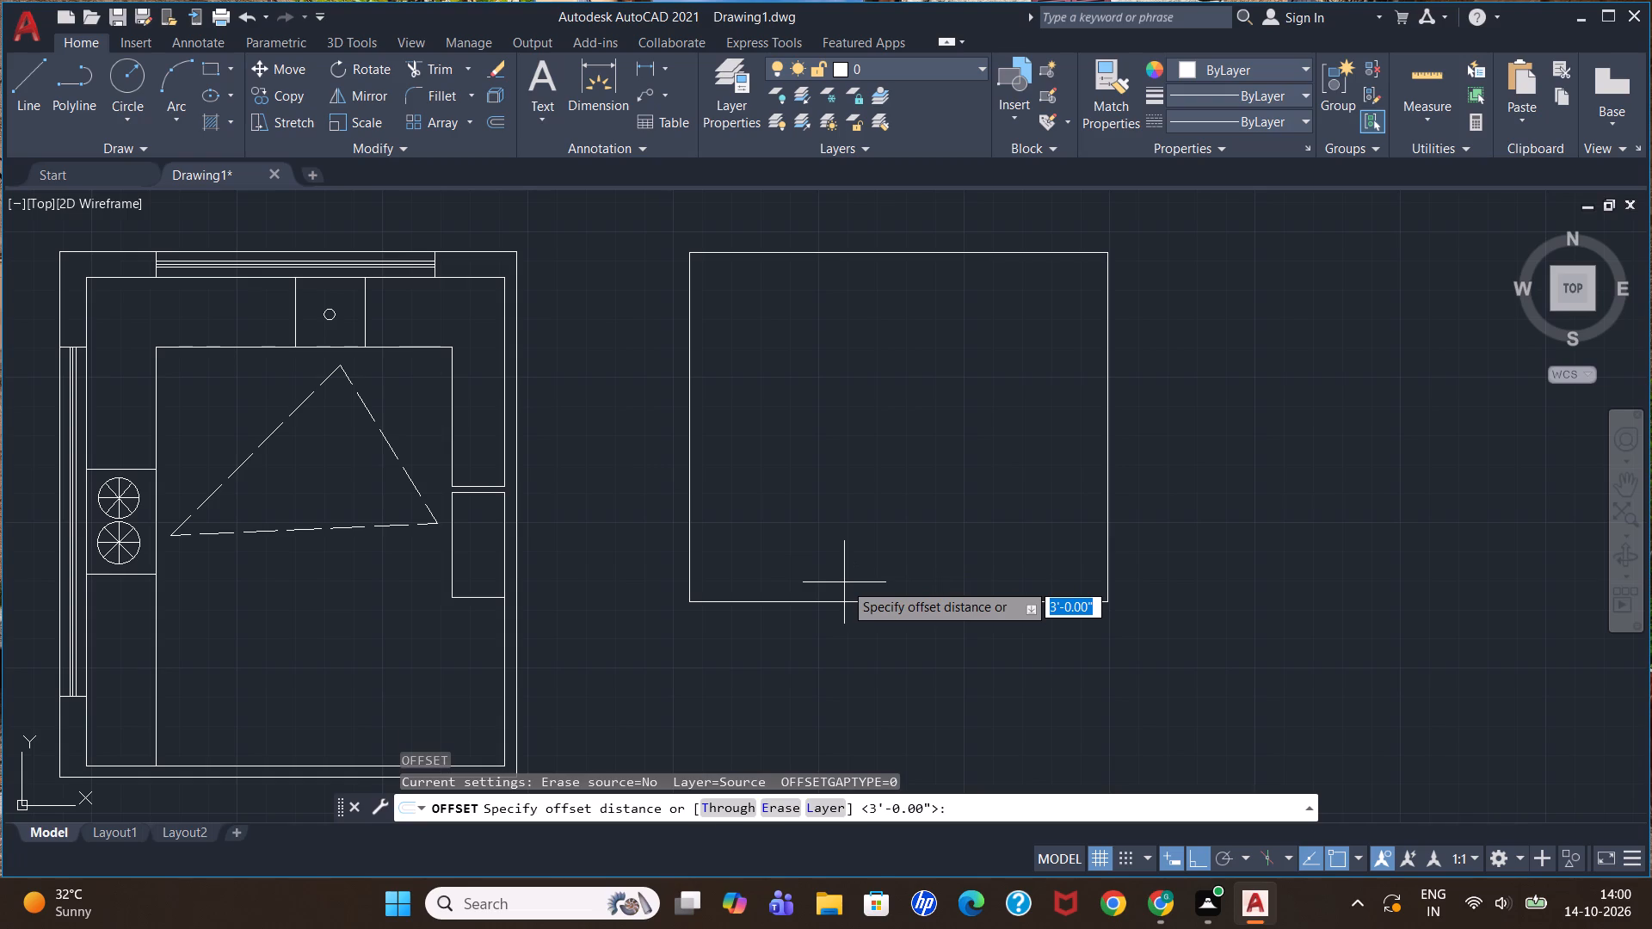
key("3")
key("shift+quotedbl")
key("Return")
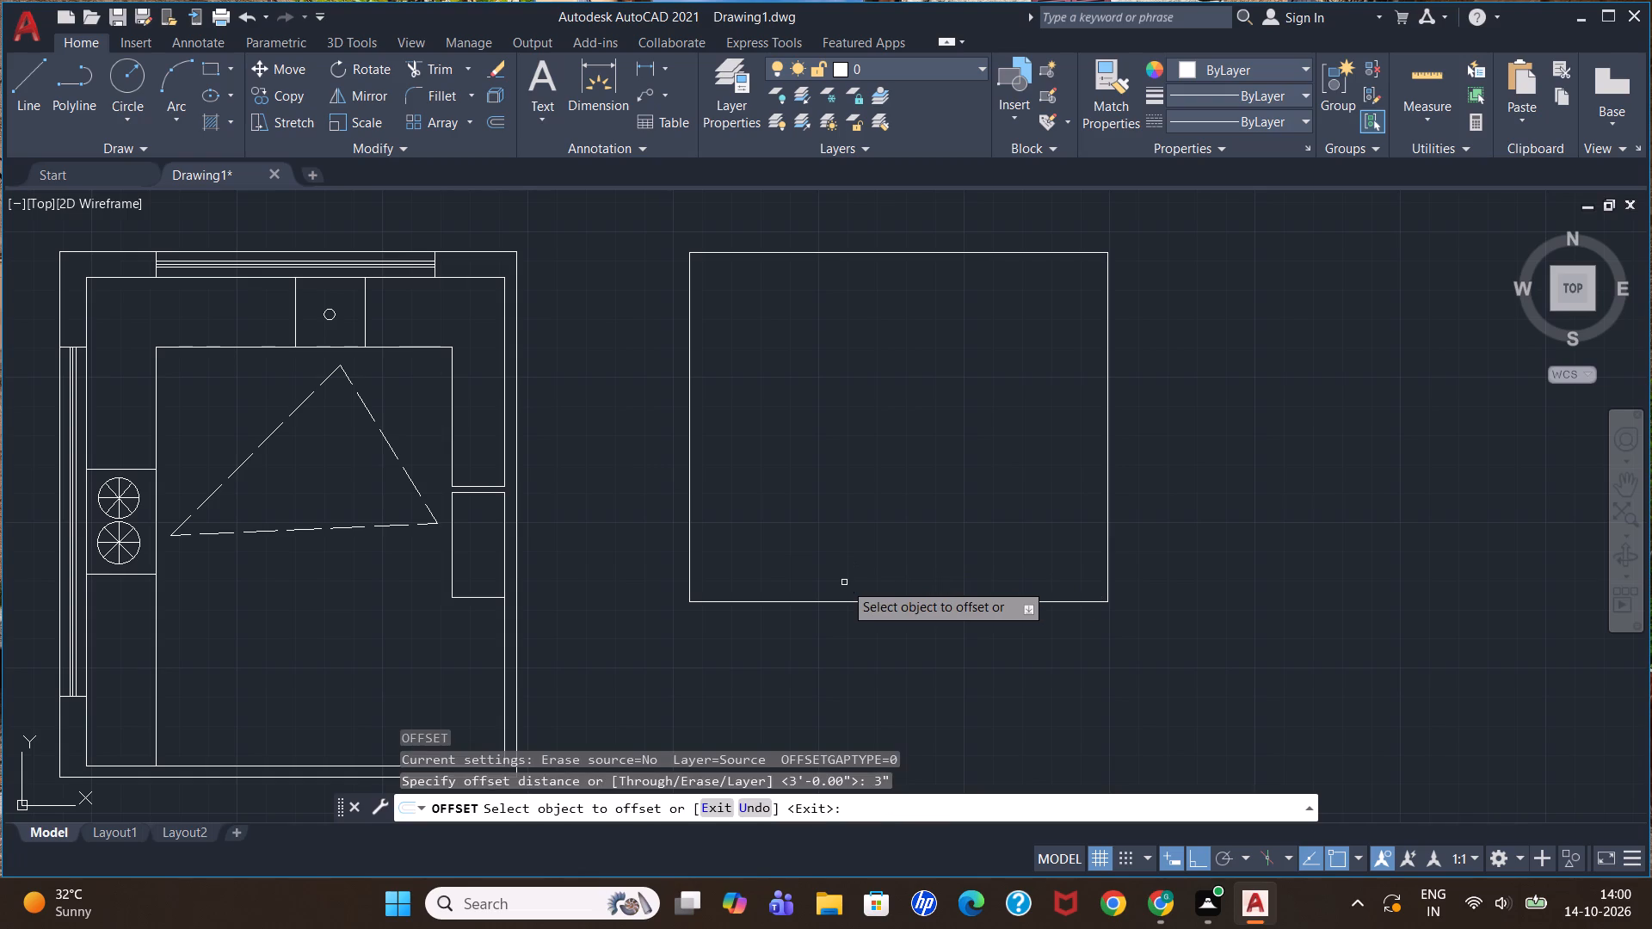
left_click(853, 602)
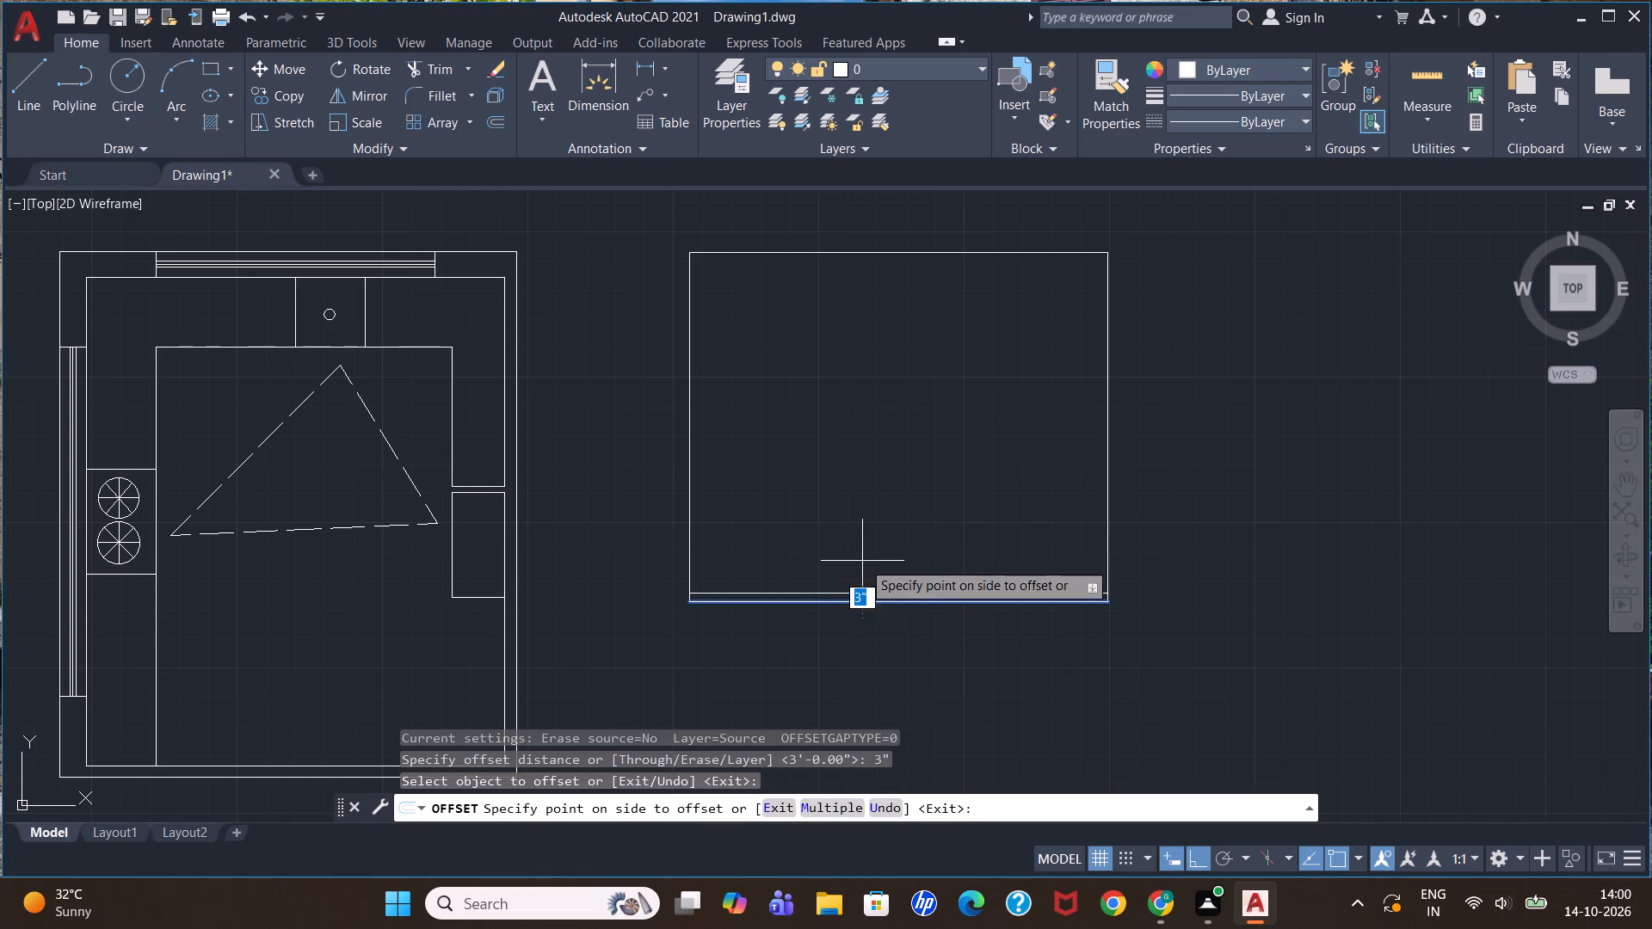
left_click(862, 561)
key("Escape")
Offset the rectangle's bottom line 3' upward, inside the rectangle.
key("o")
key("Return")
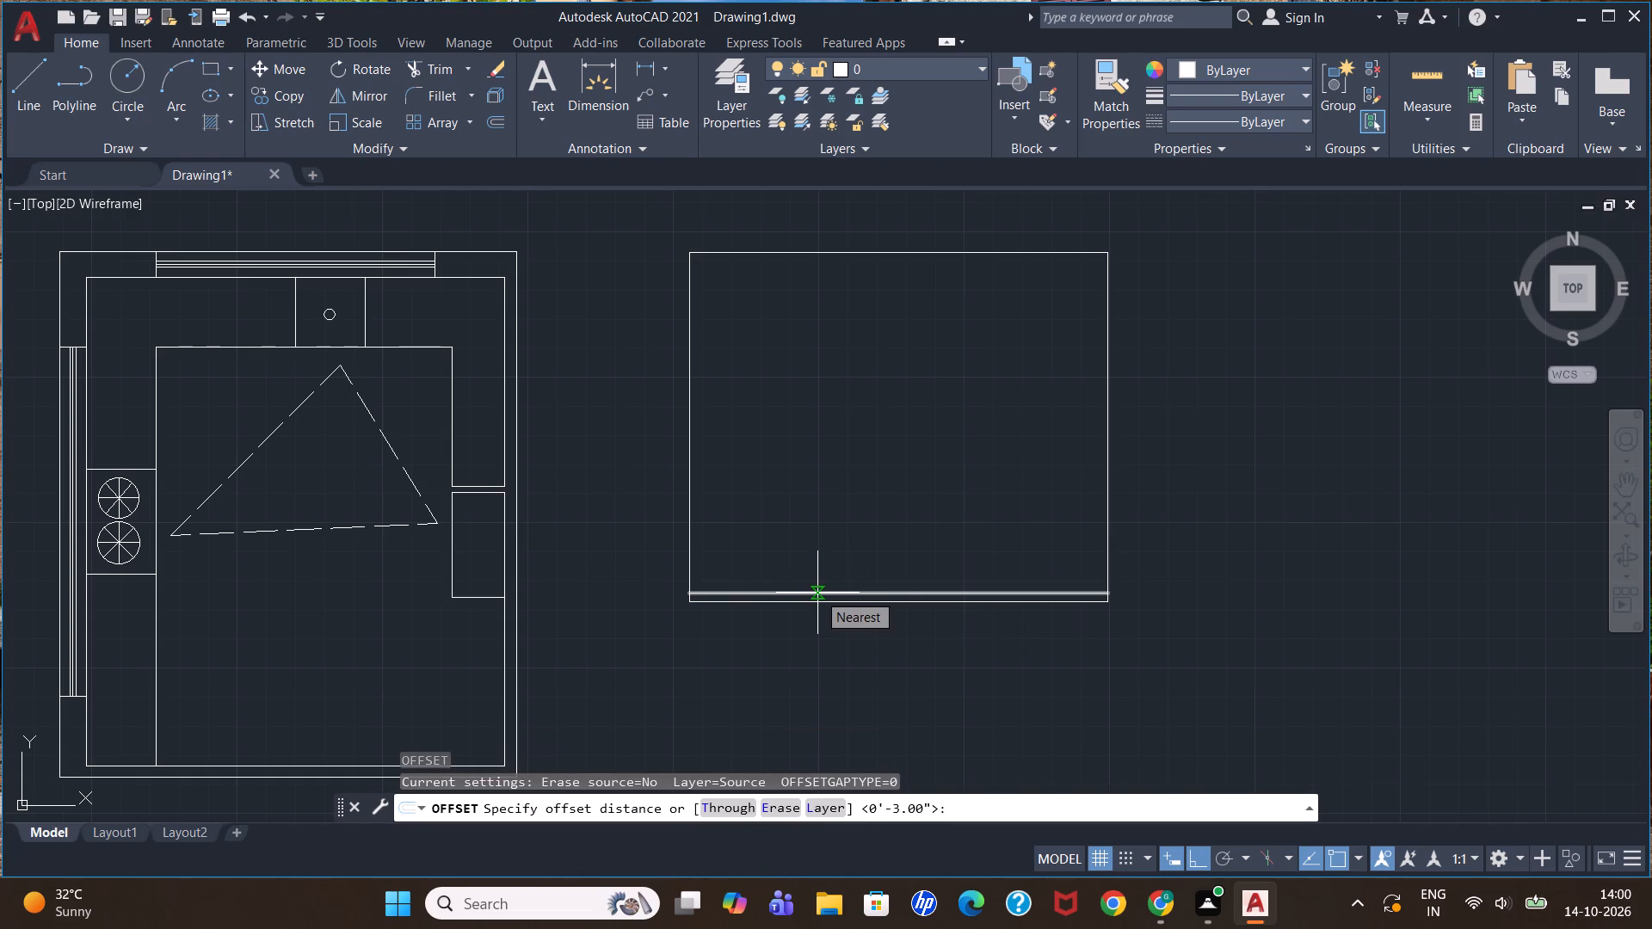
key("3")
key("apostrophe")
key("Return")
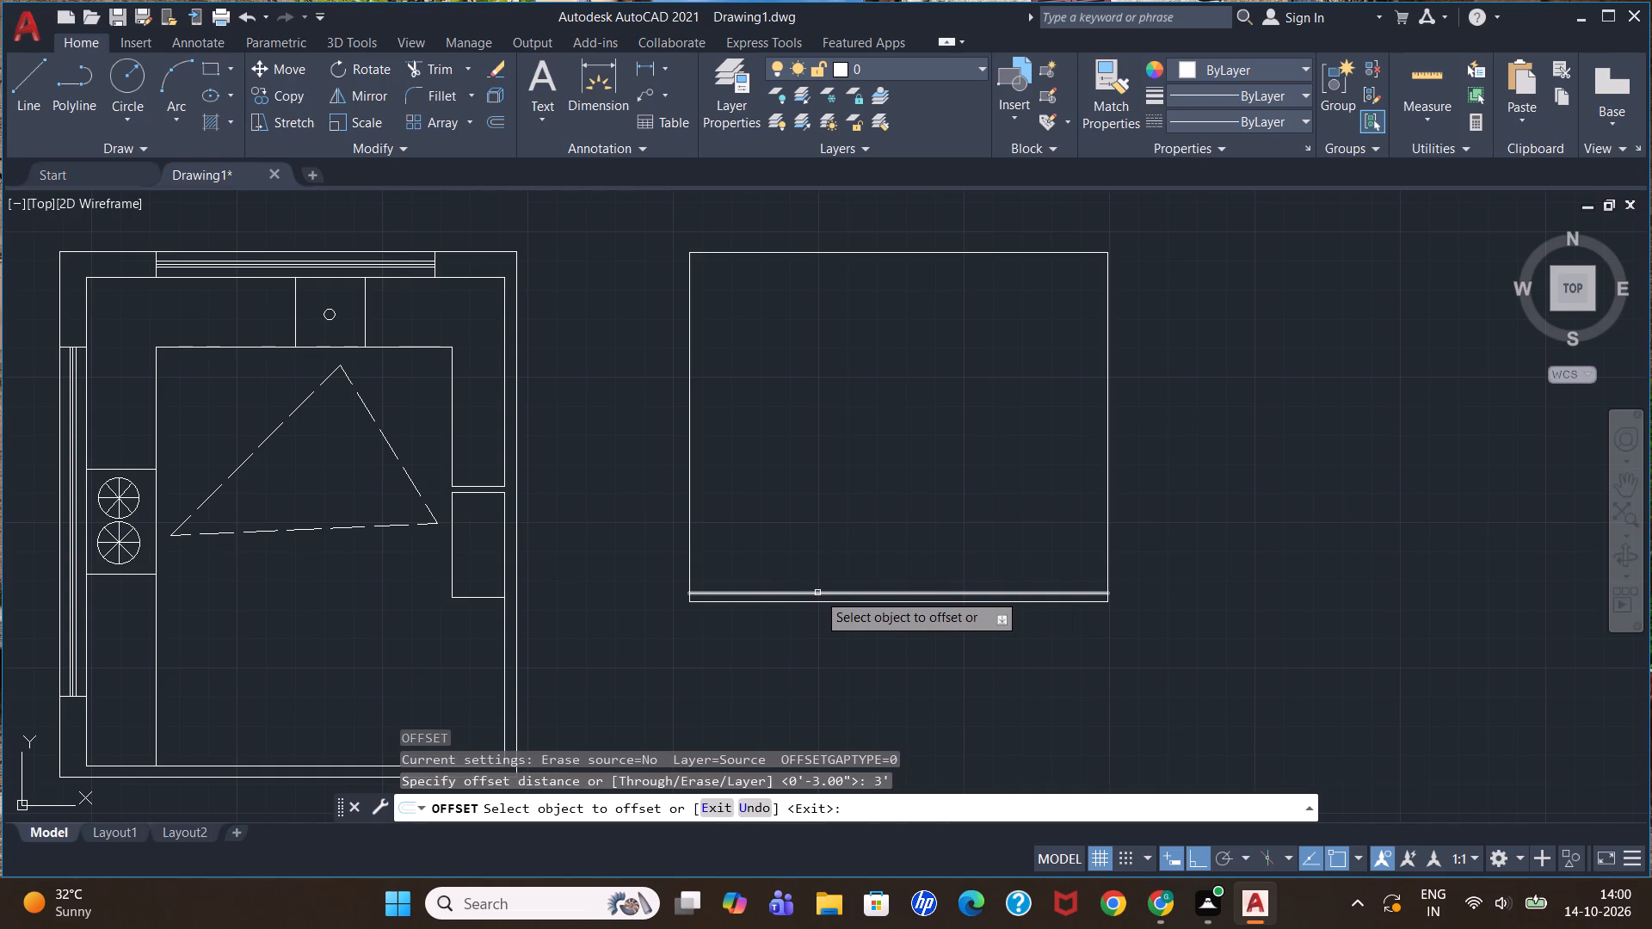
left_click(707, 603)
left_click(749, 491)
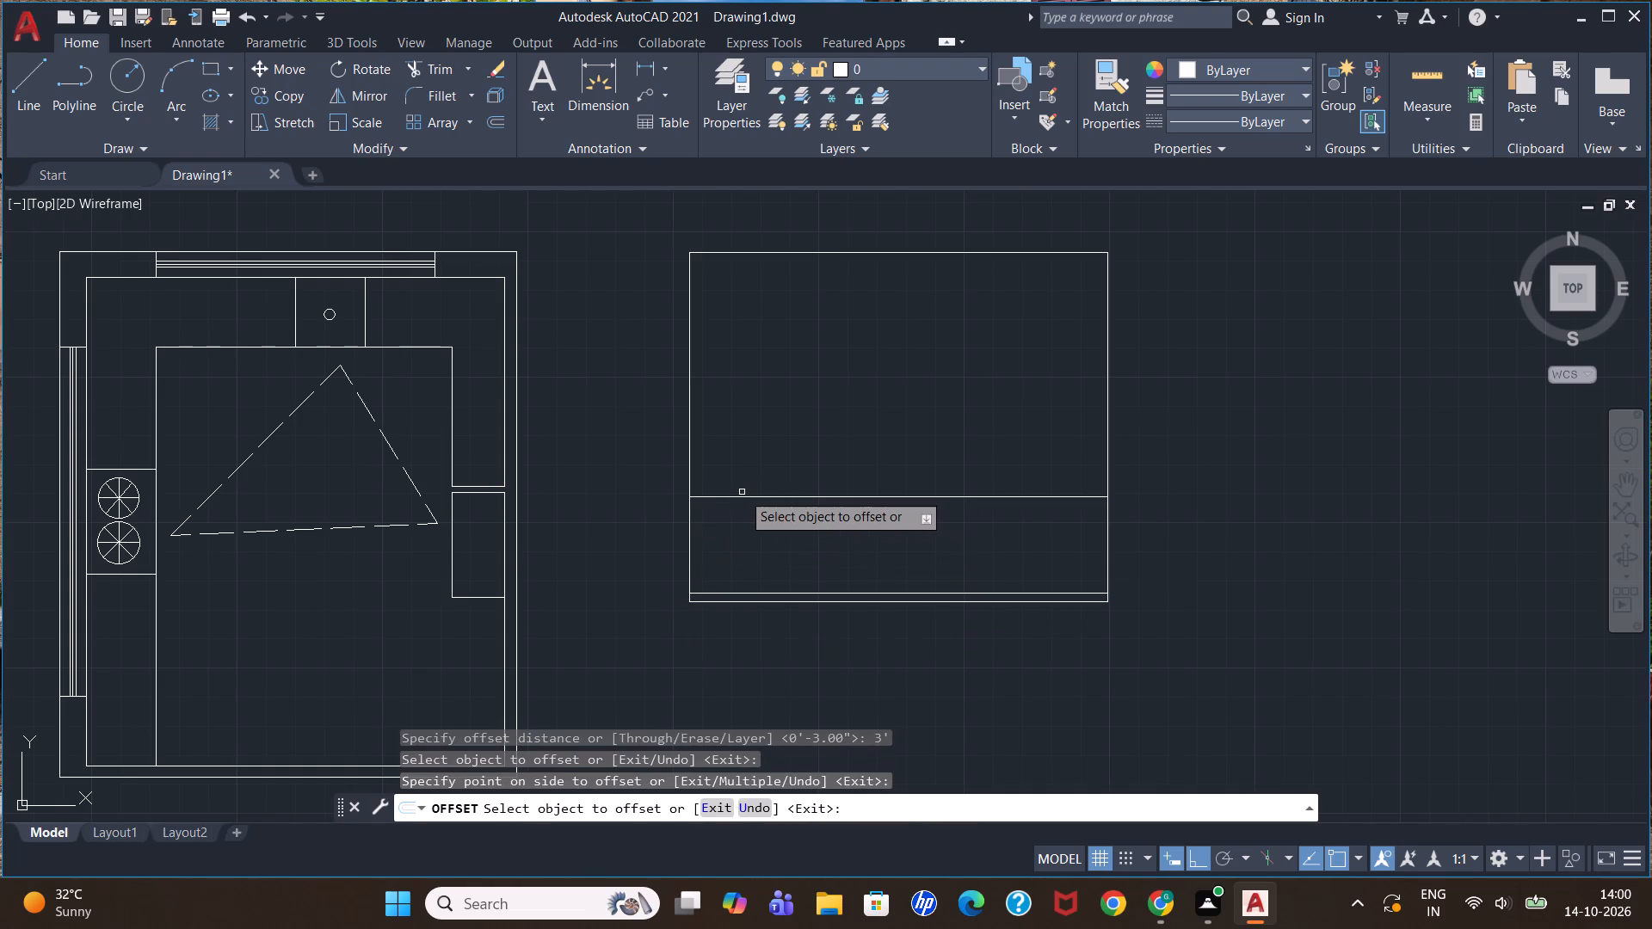
Offset the line 3' above the elevation's base 2" downward to form the countertop thickness.
key("Escape")
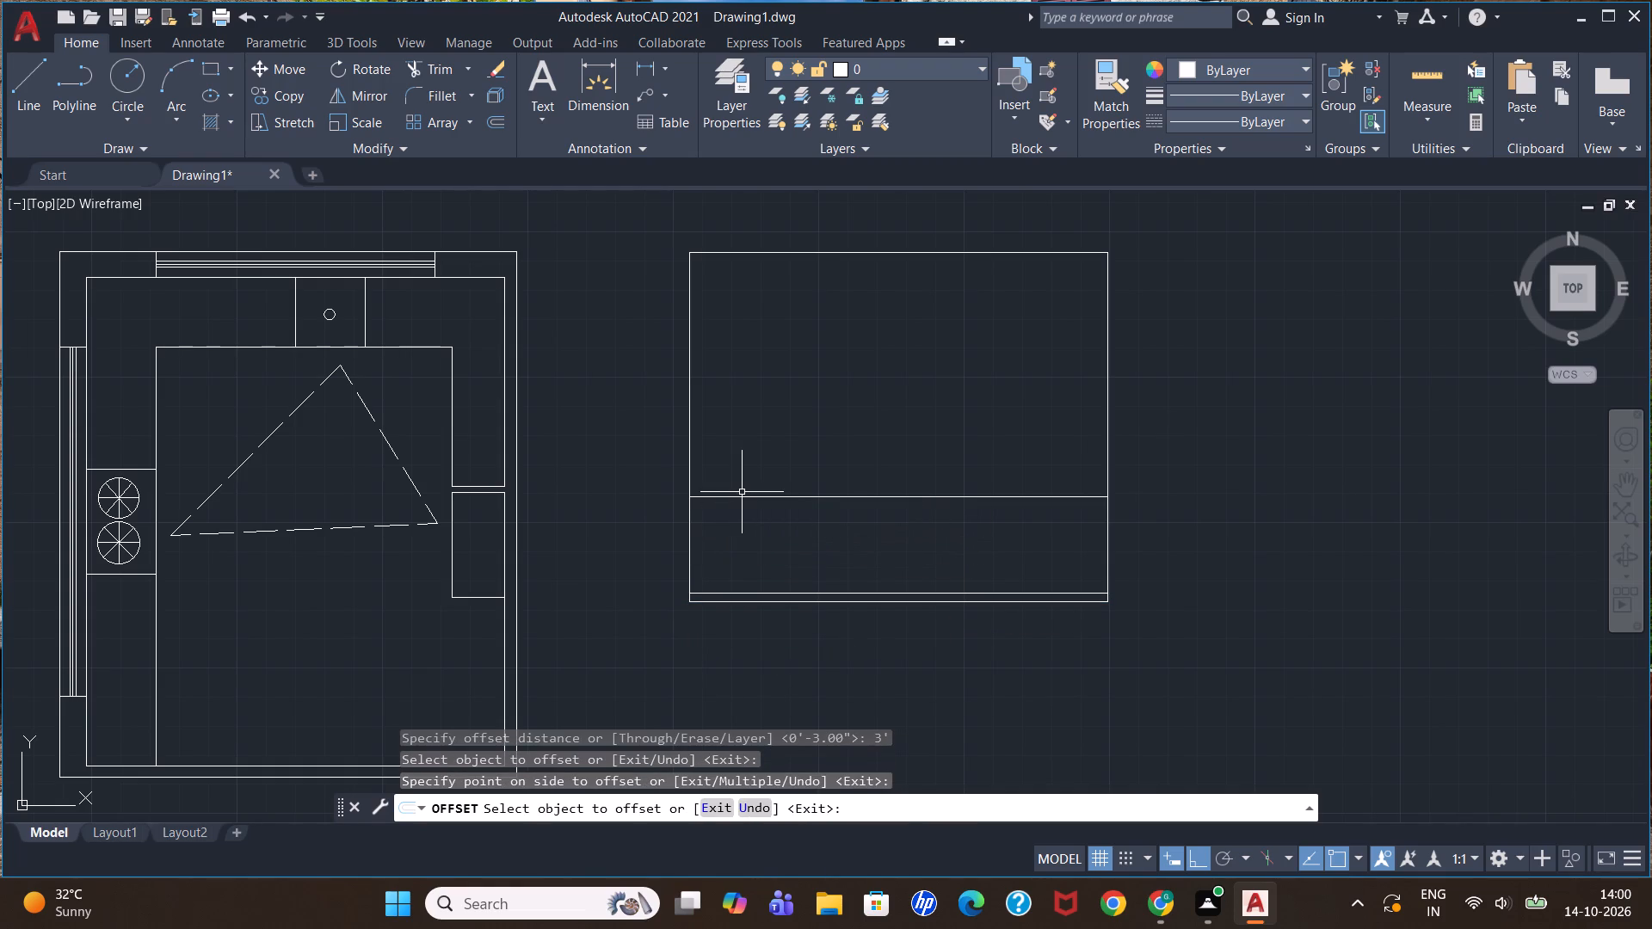
key("o")
key("Return")
key("2")
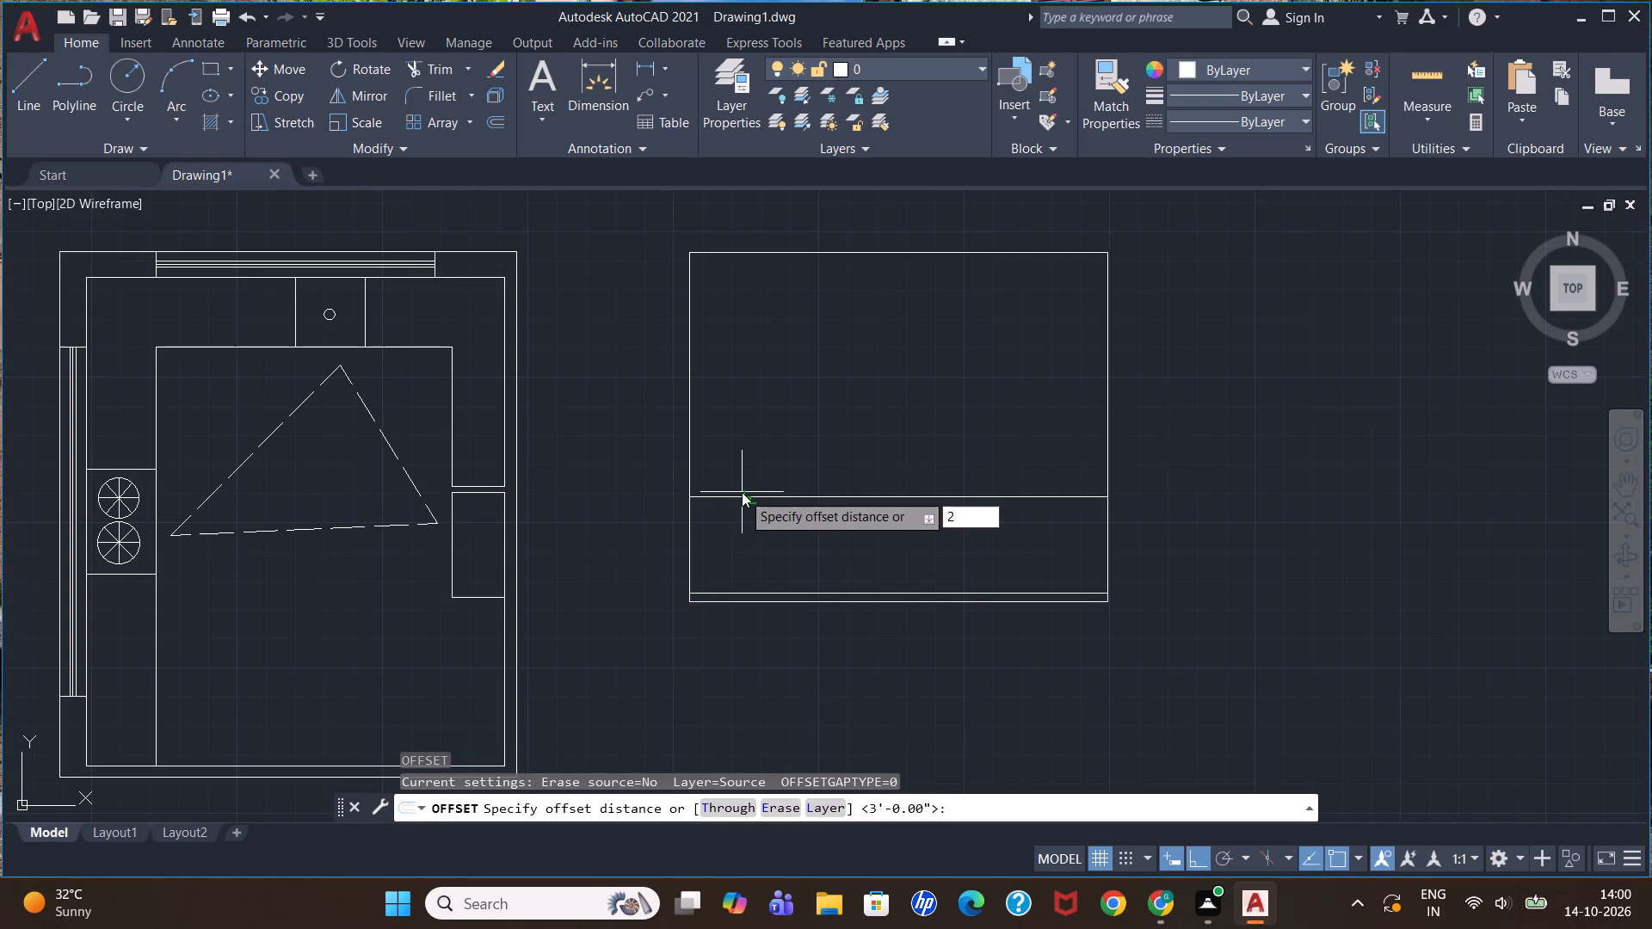
key("shift+quotedbl")
key("Return")
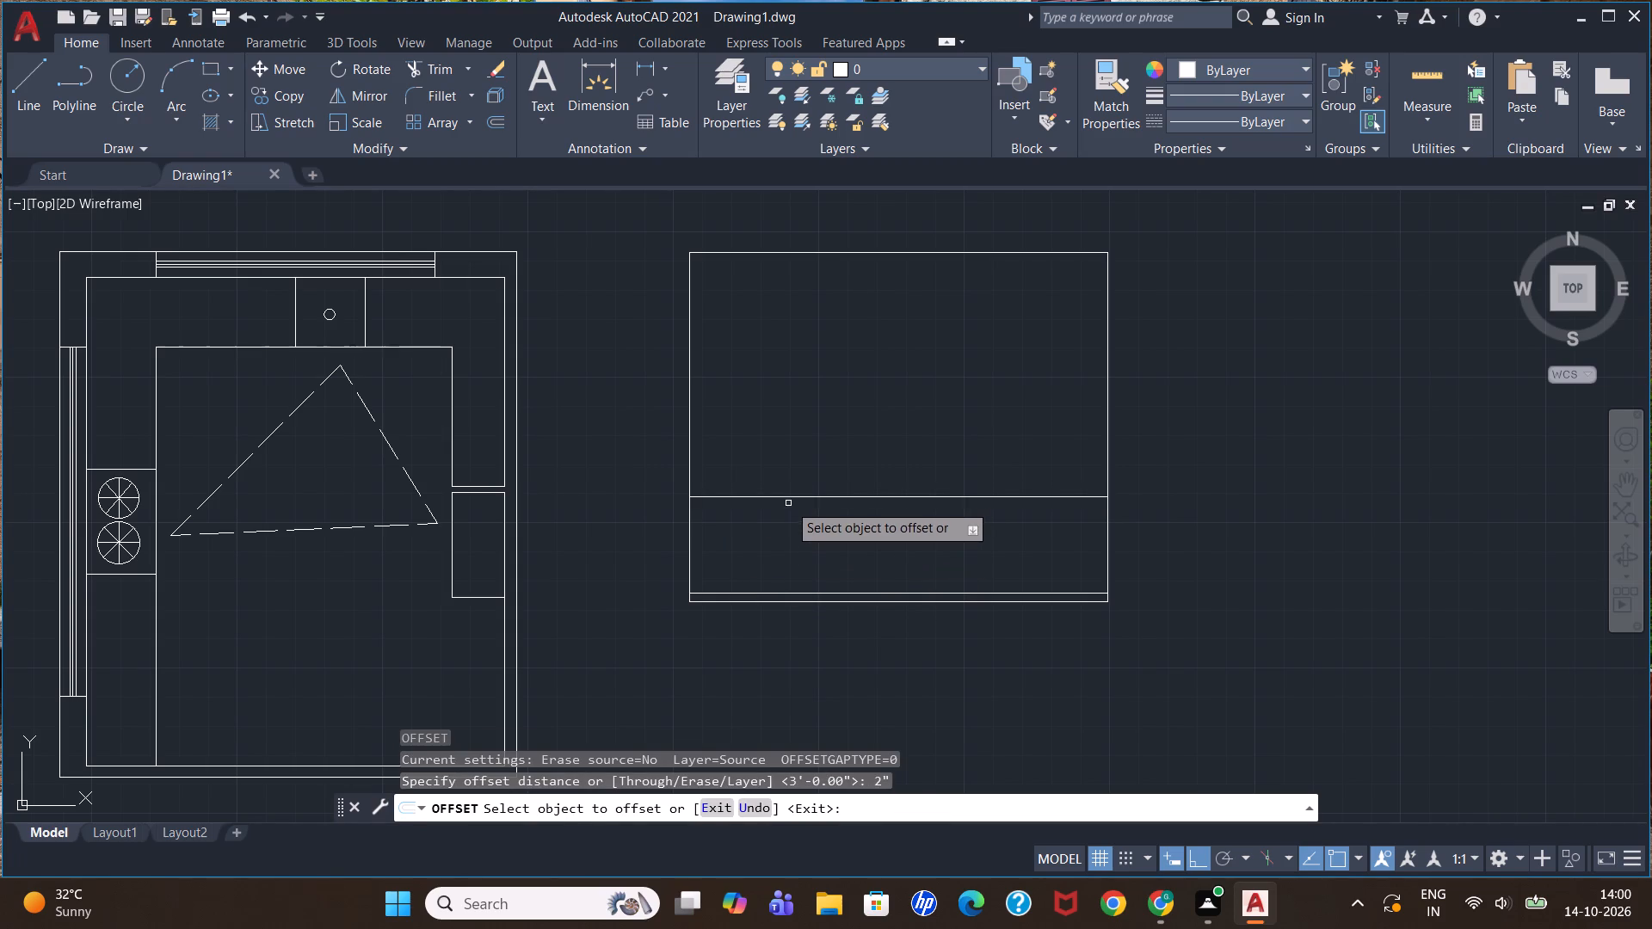
left_click(791, 495)
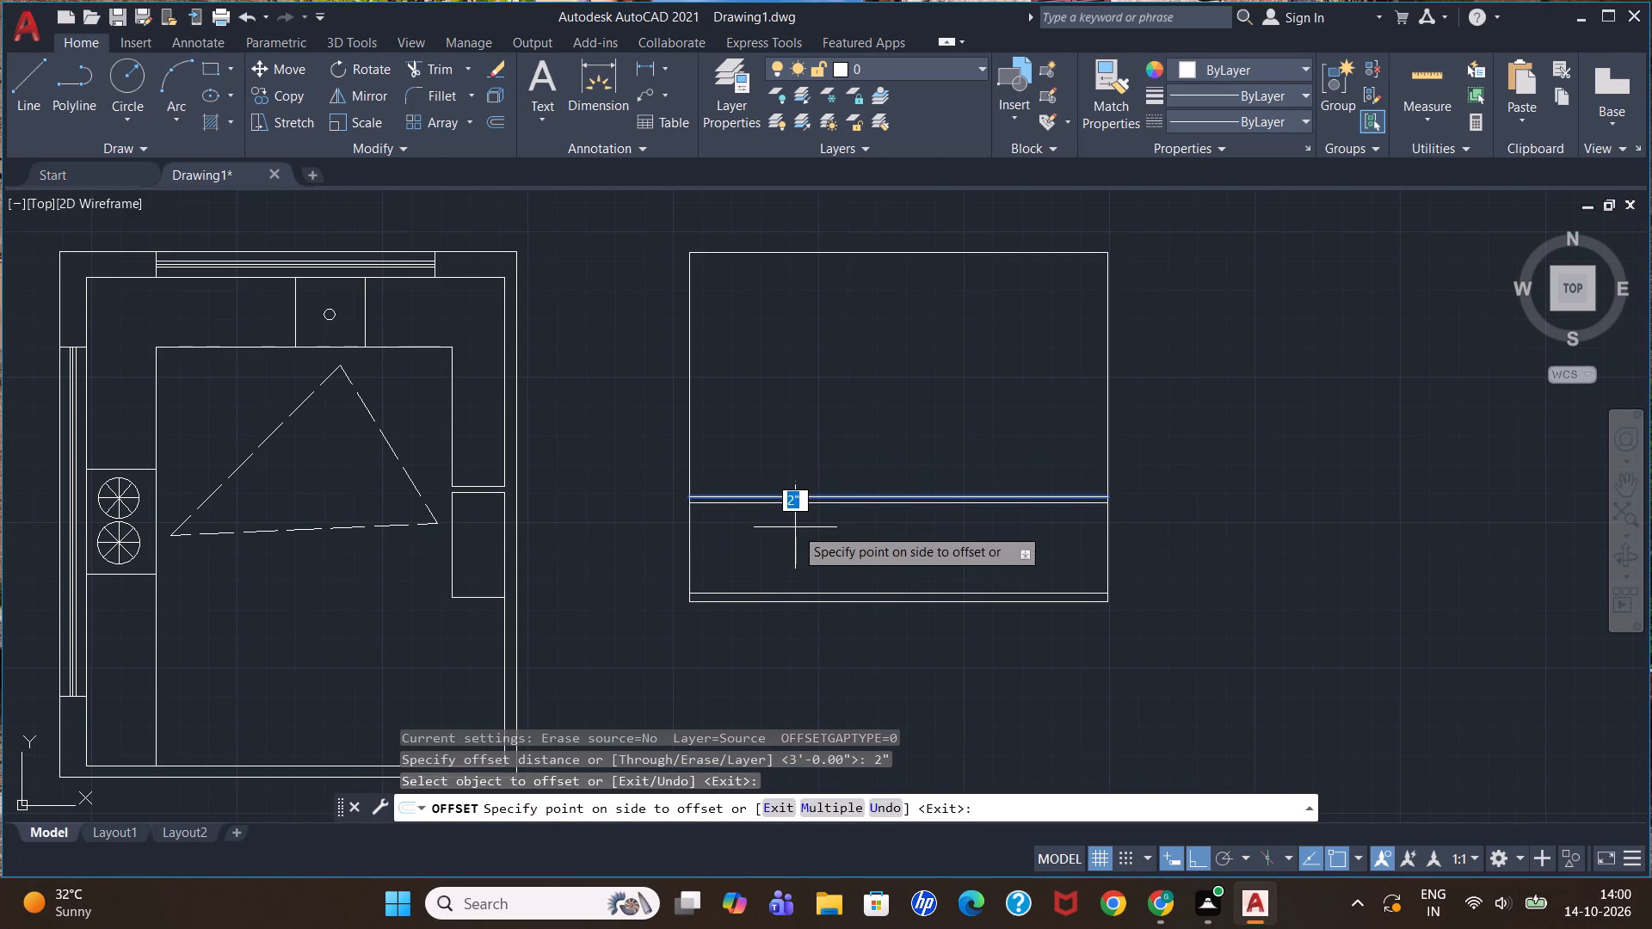
left_click(795, 527)
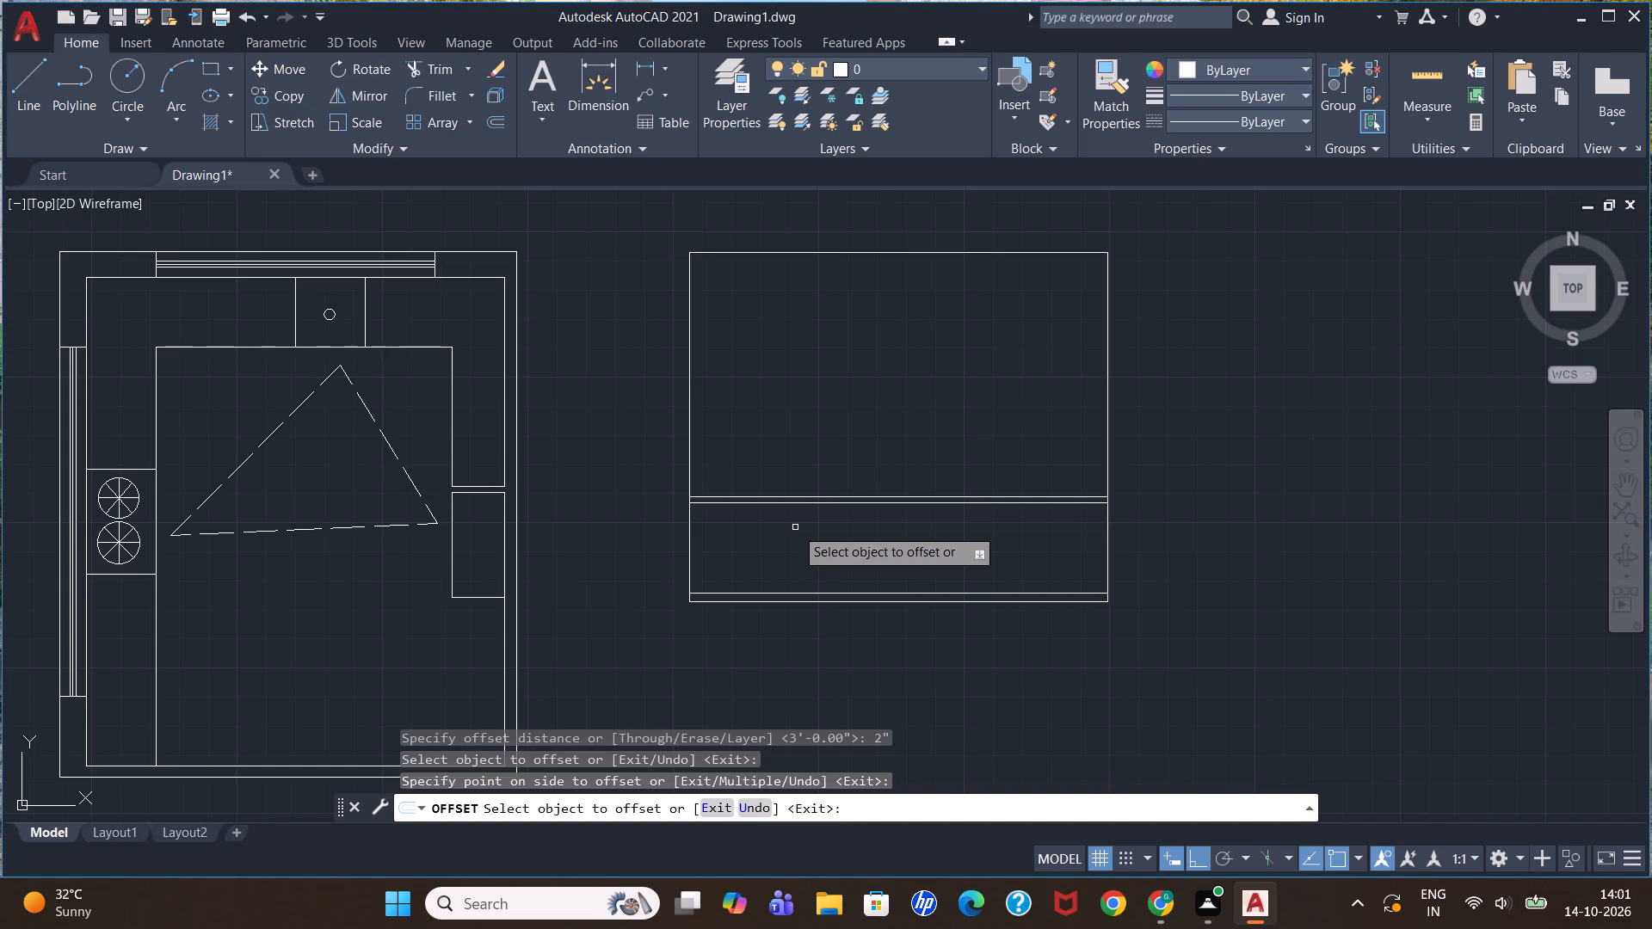
key("Escape")
key("Escape")
key("Escape")
key("Escape")
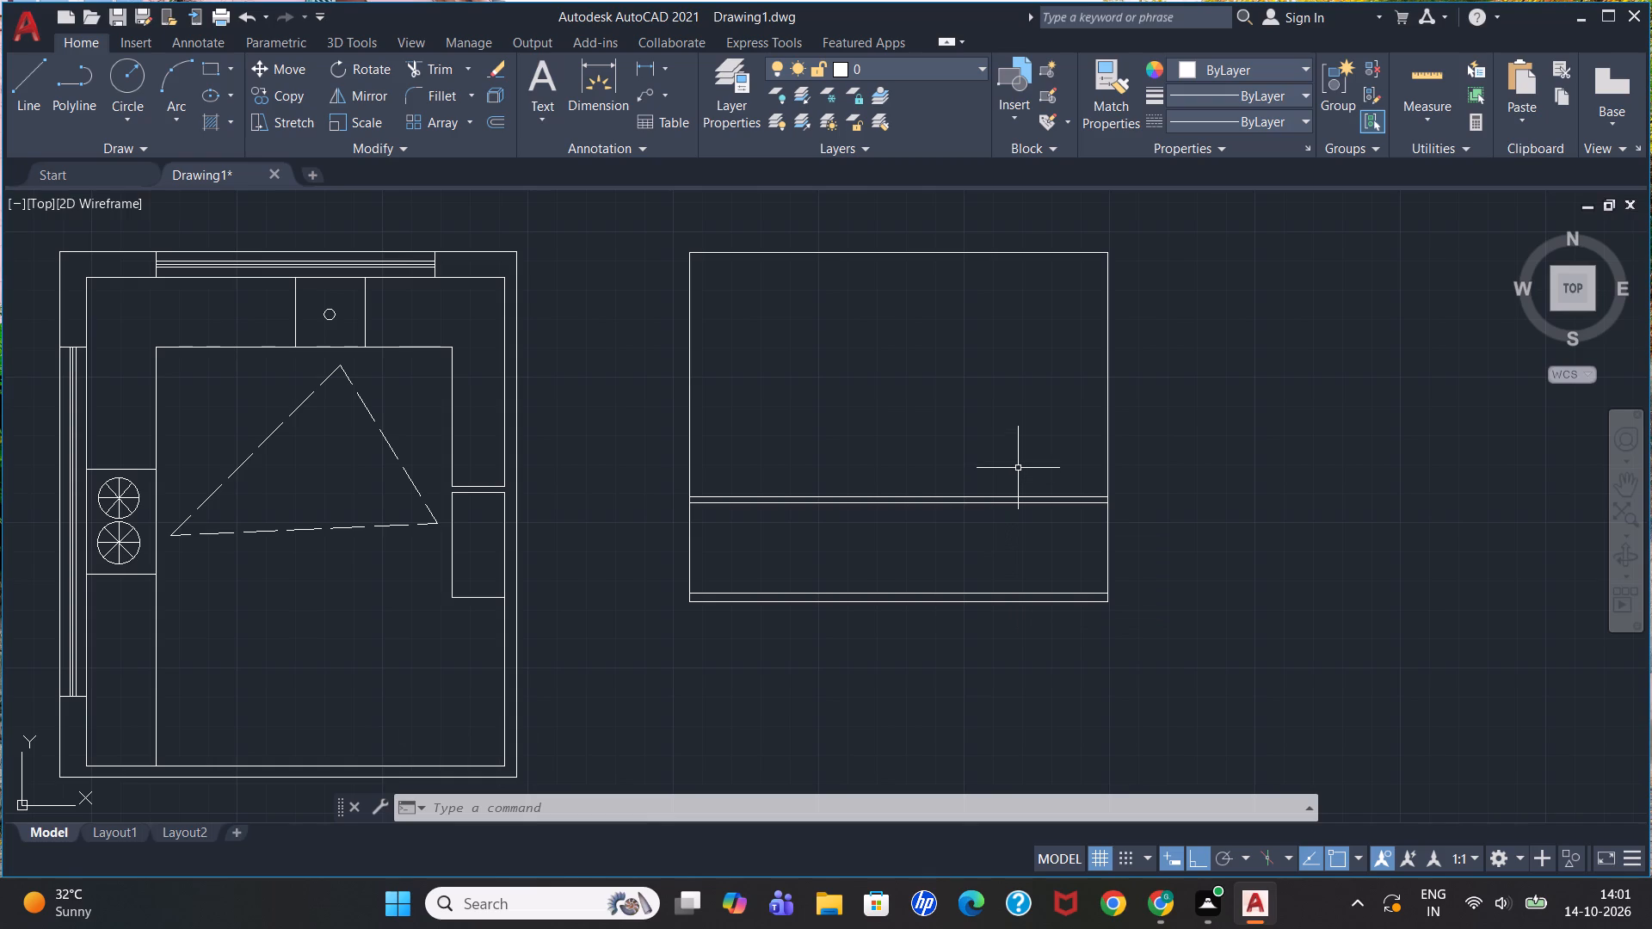
Offset the upper countertop line 2'6" upward inside the wall elevation.
scroll(1045, 436, "down", 1)
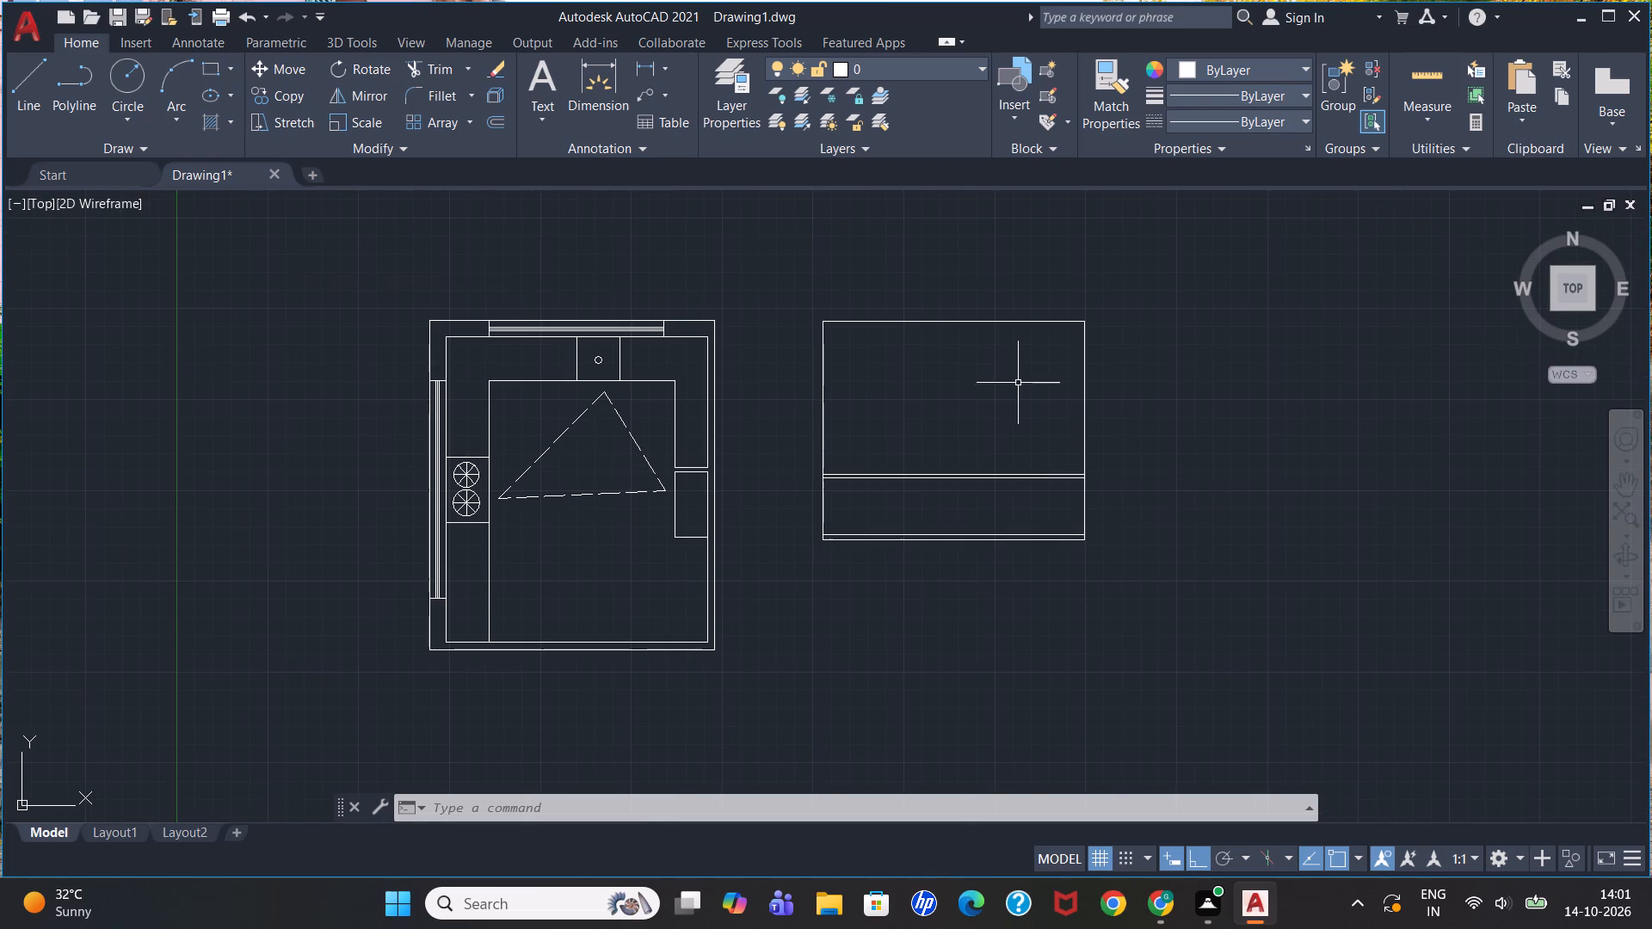
scroll(1018, 378, "up", 1)
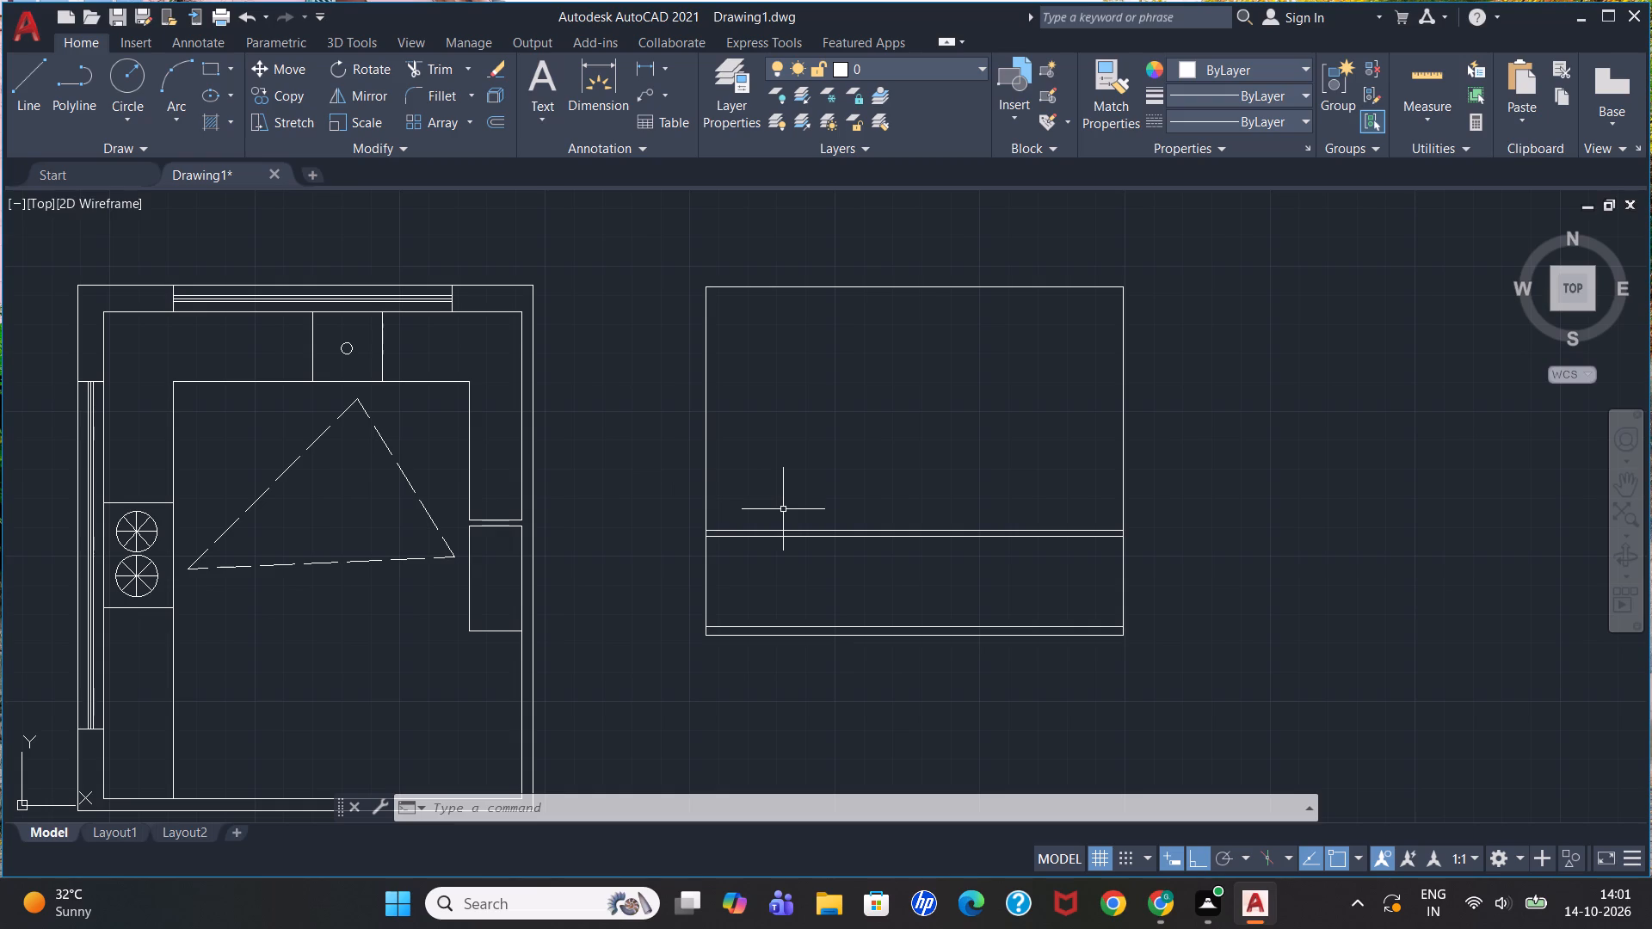
key("o")
key("Return")
key("2")
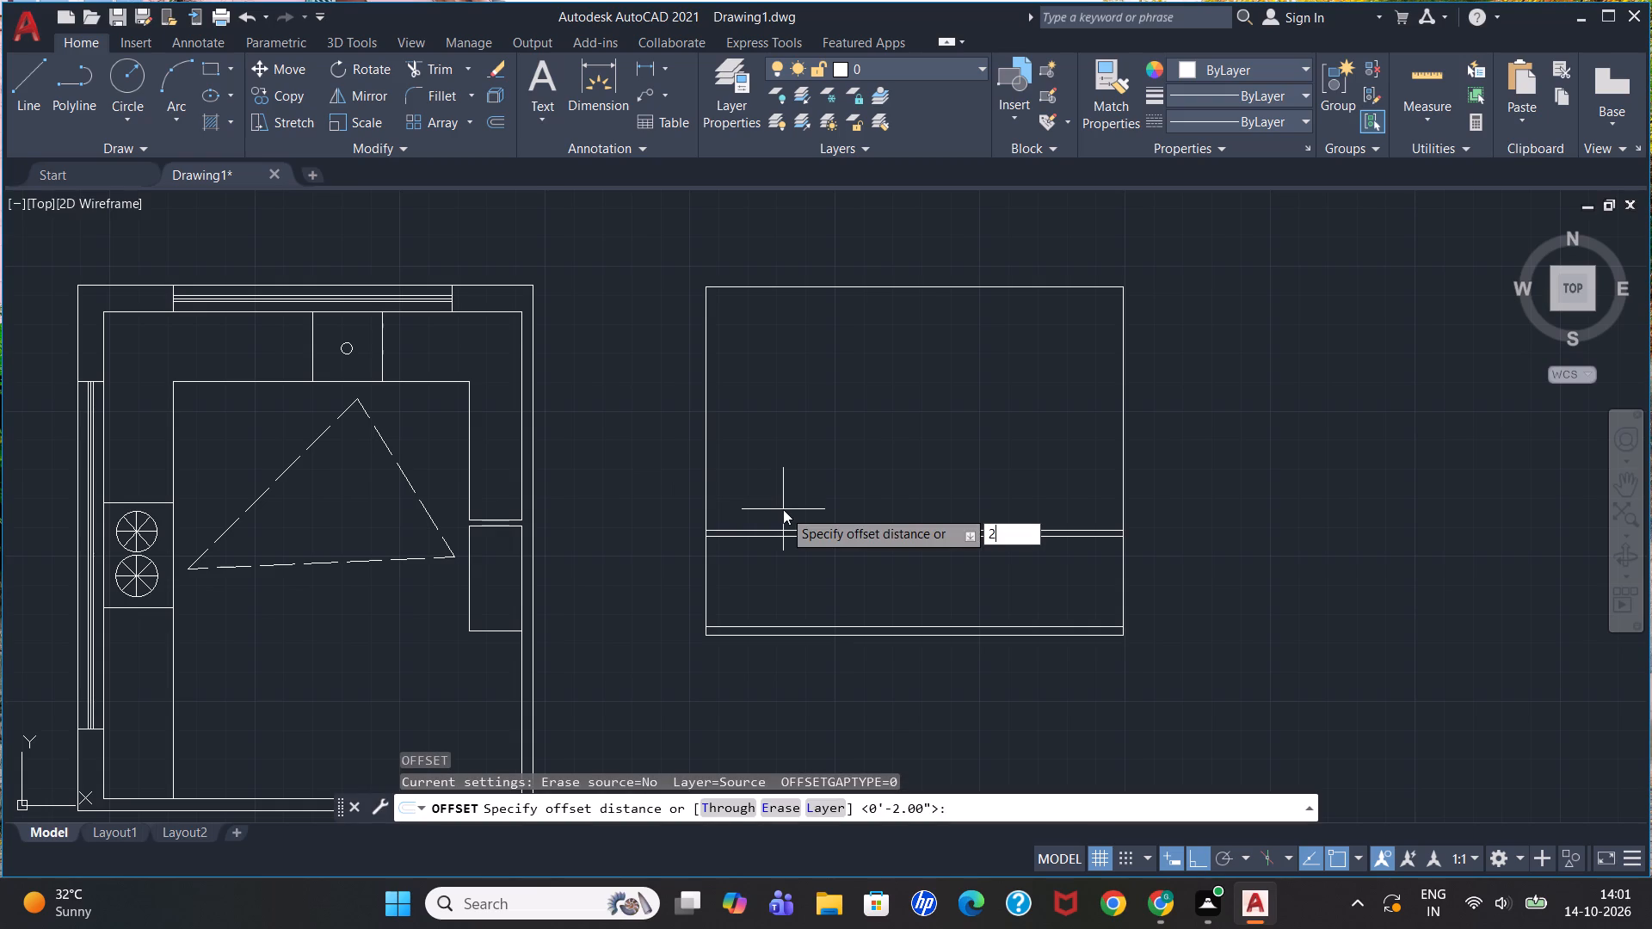
key("apostrophe")
key("Return")
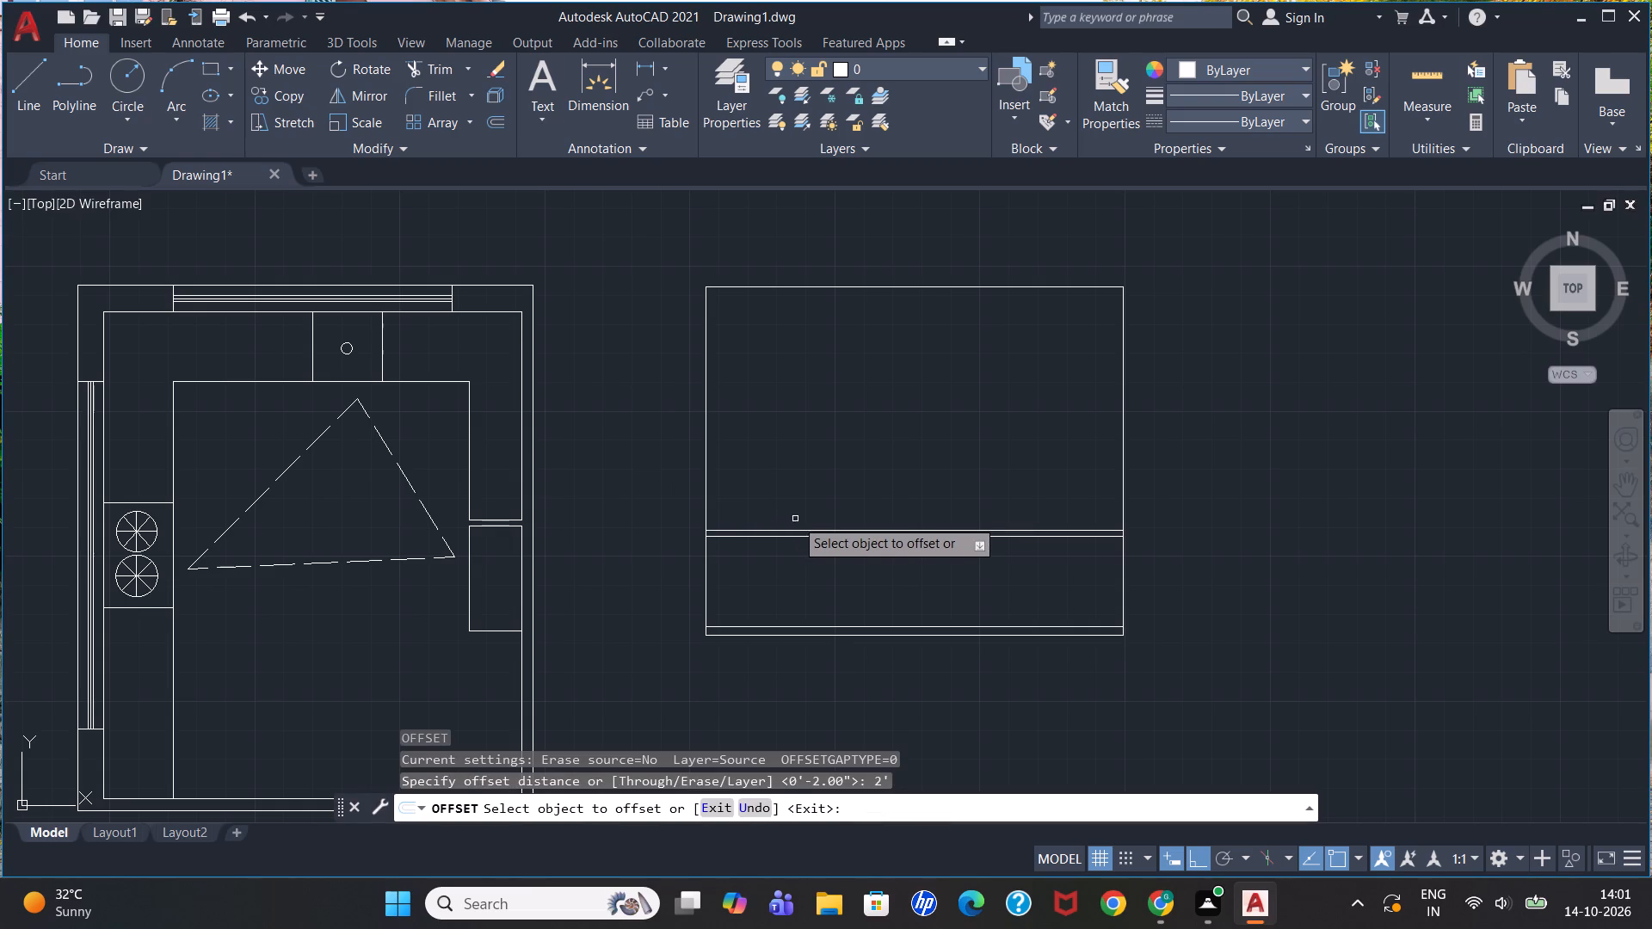
left_click(813, 529)
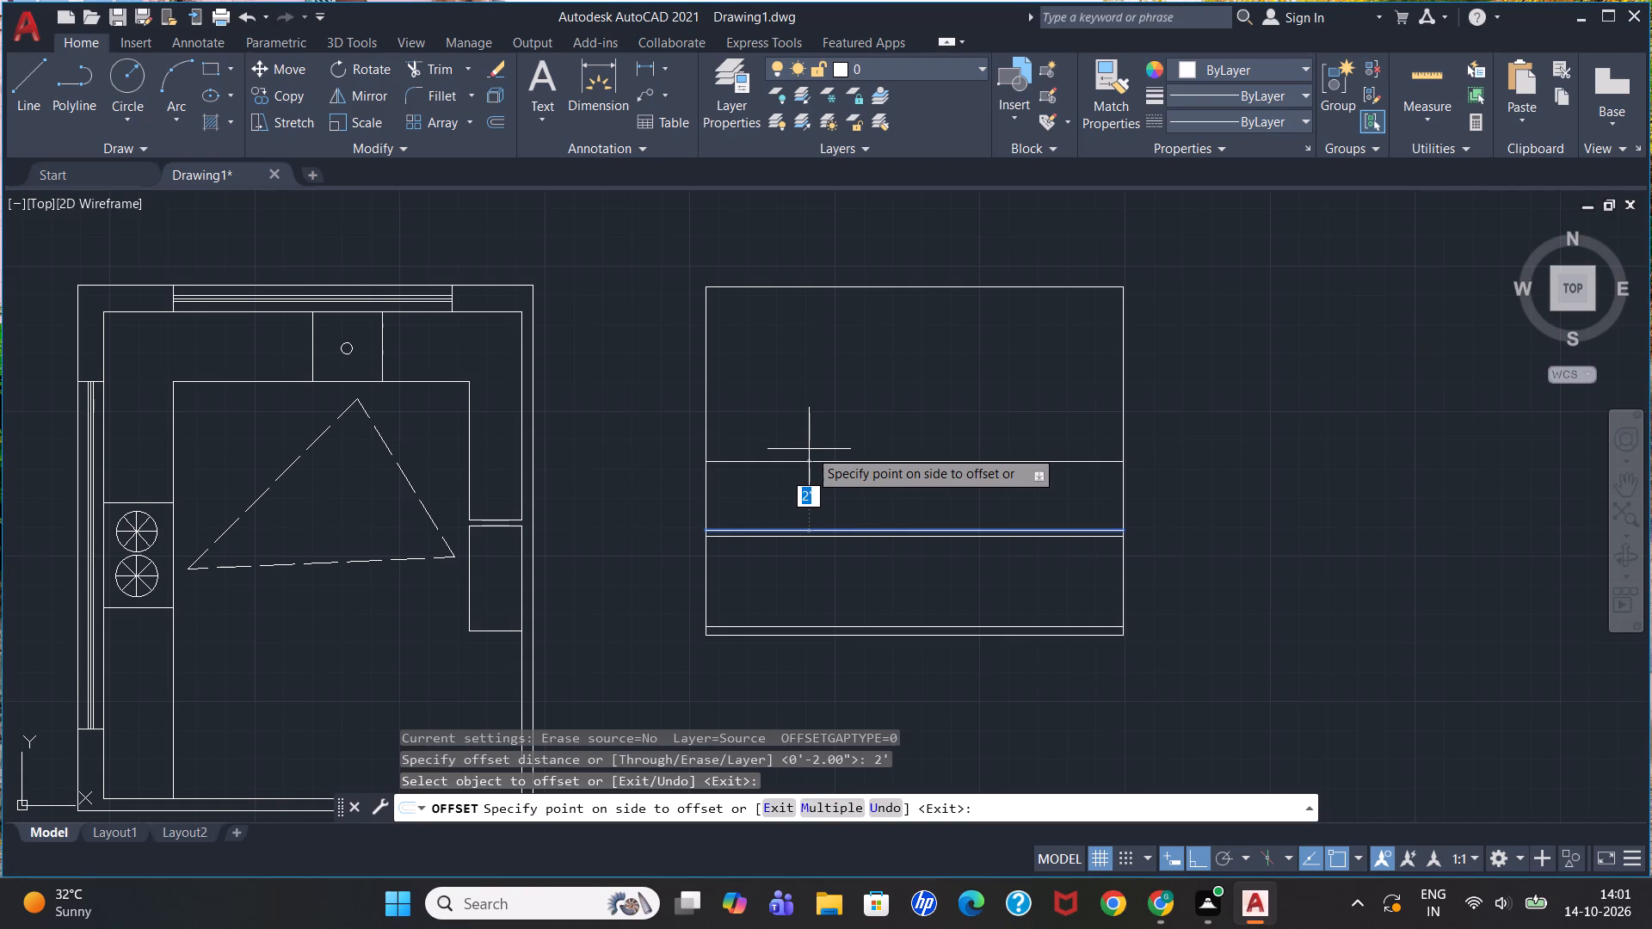
key("BackSpace")
type("2'6\"")
key("Return")
key("Escape")
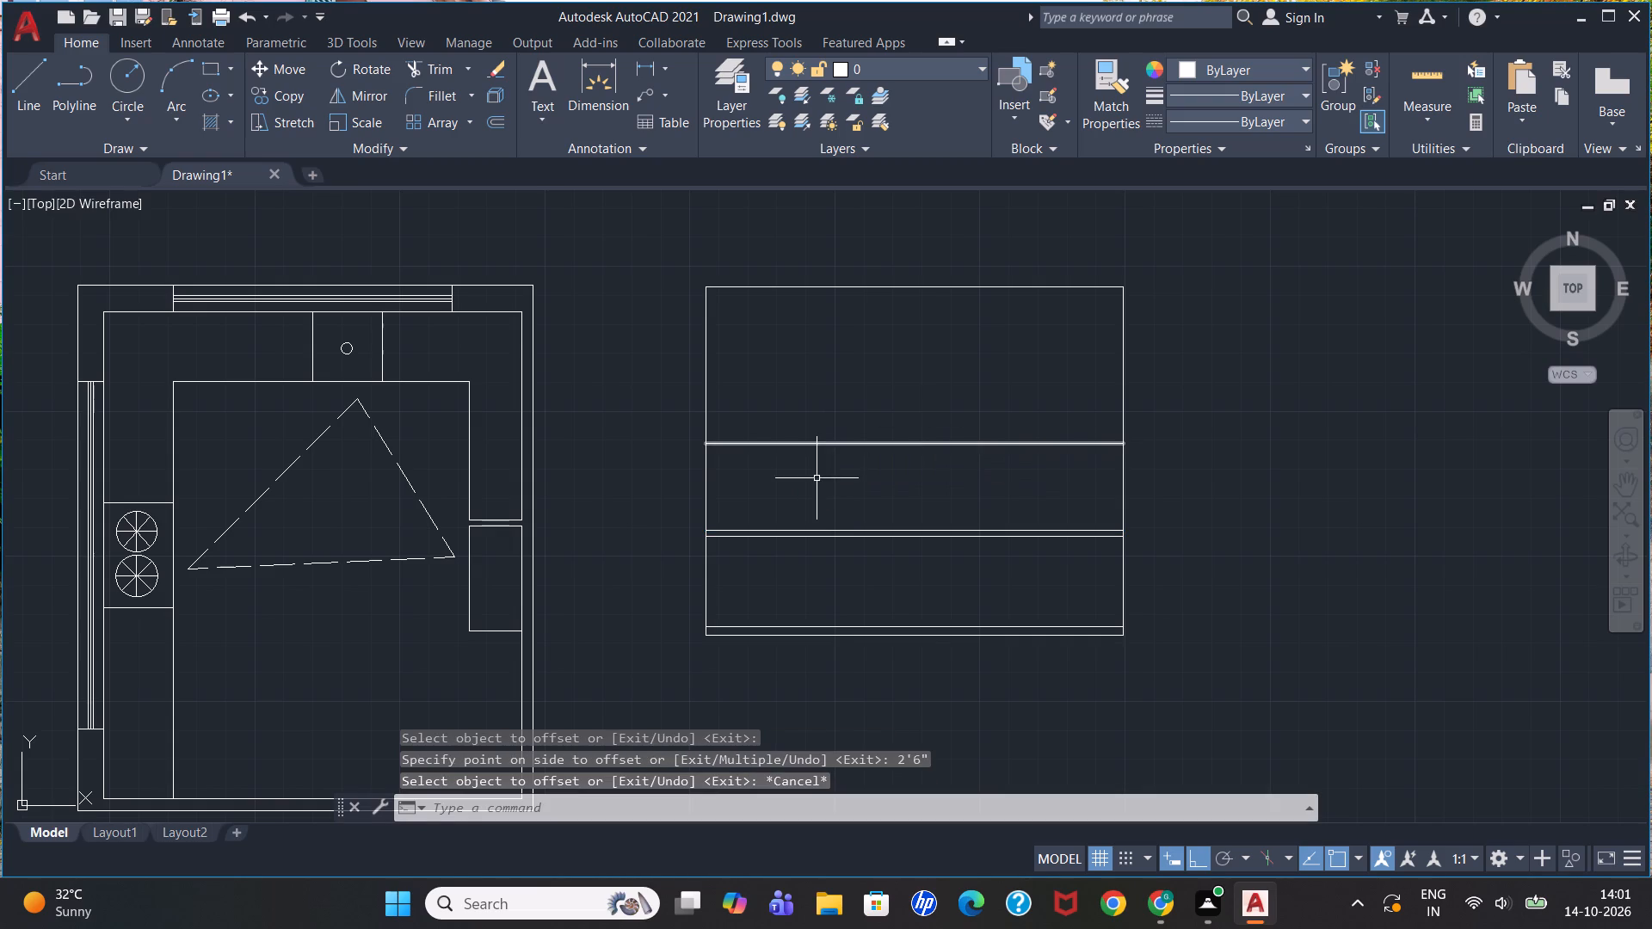
Check the spacing from the new line down to the countertop and up to the elevation's top edge with linear dimensions.
scroll(854, 469, "up", 1)
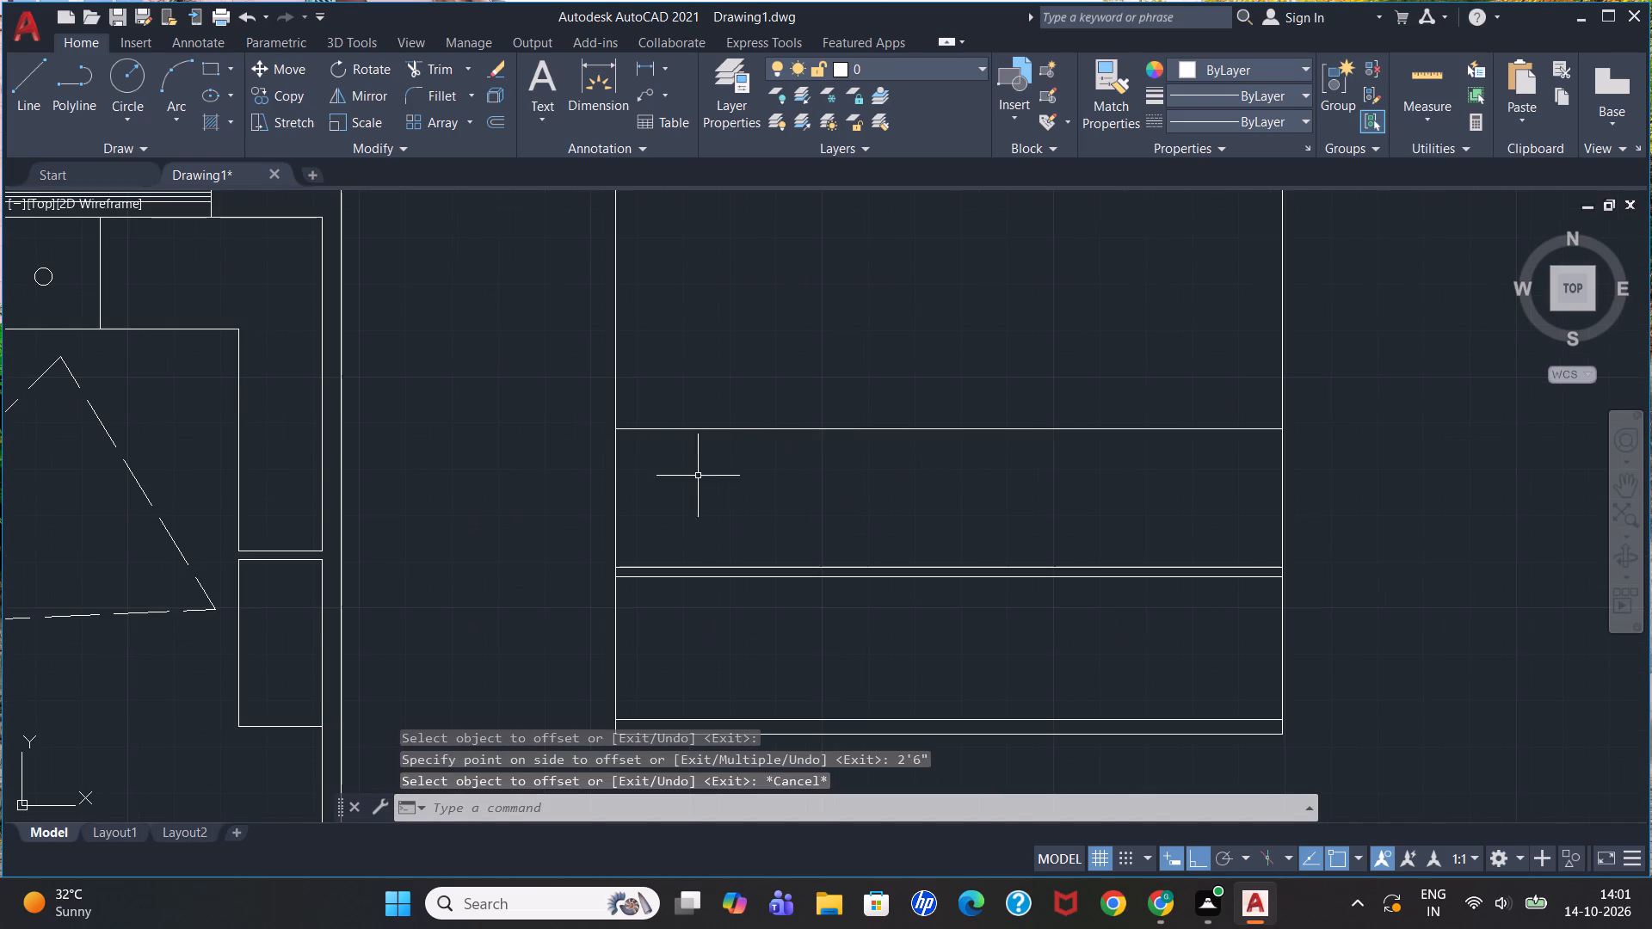
left_click(641, 59)
left_click(618, 428)
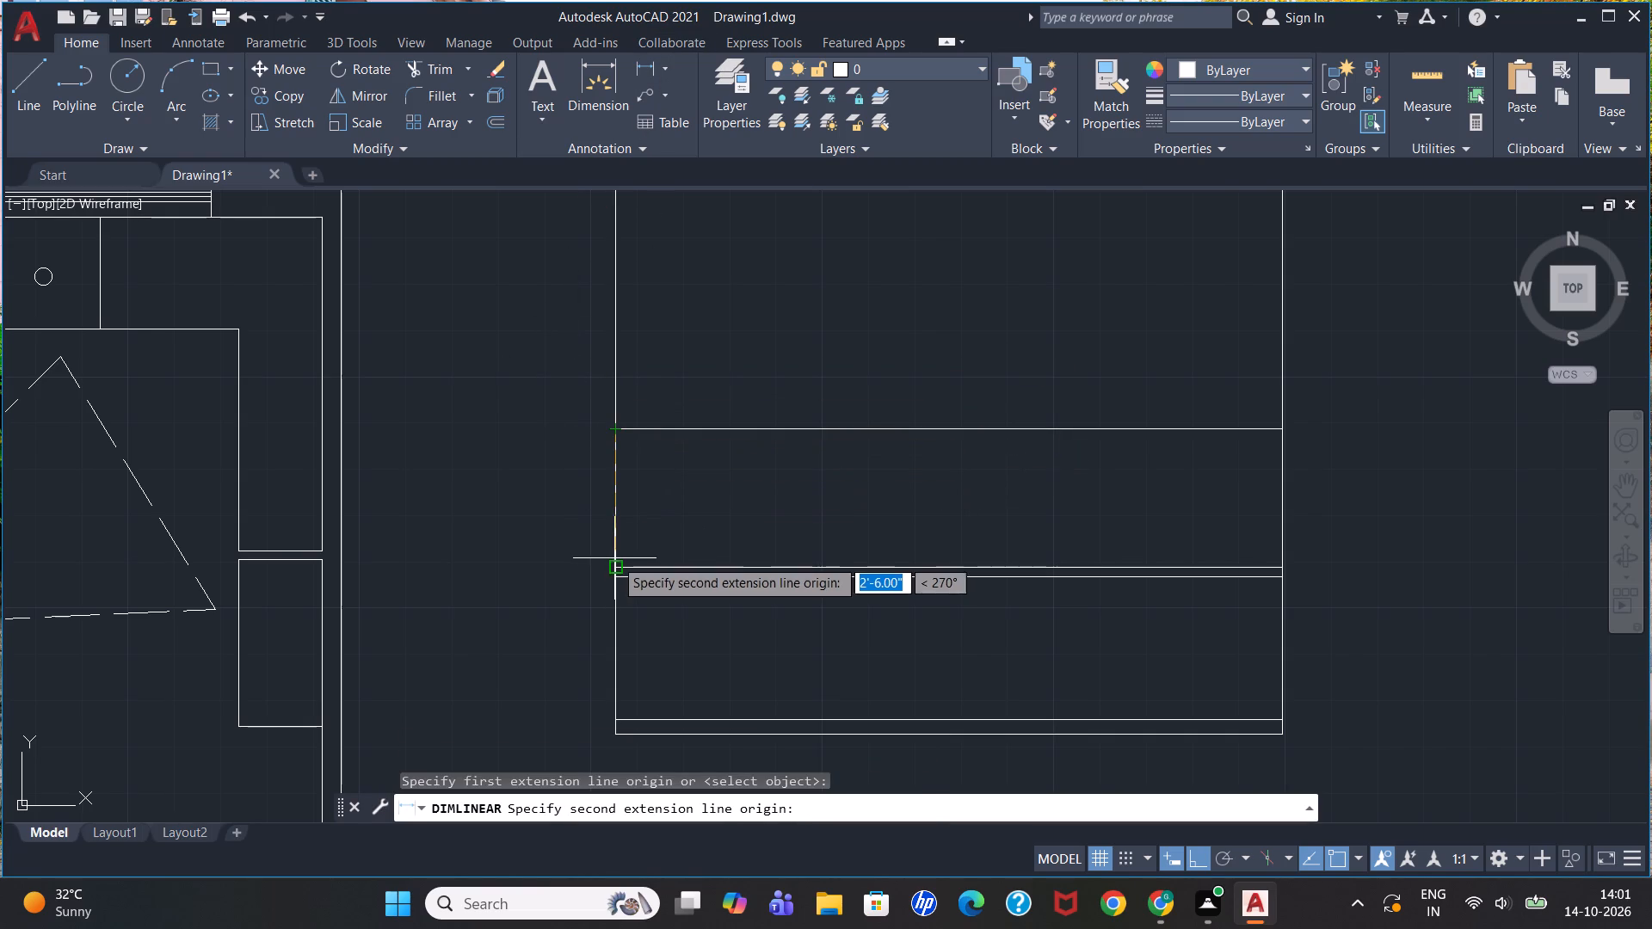
key("Escape")
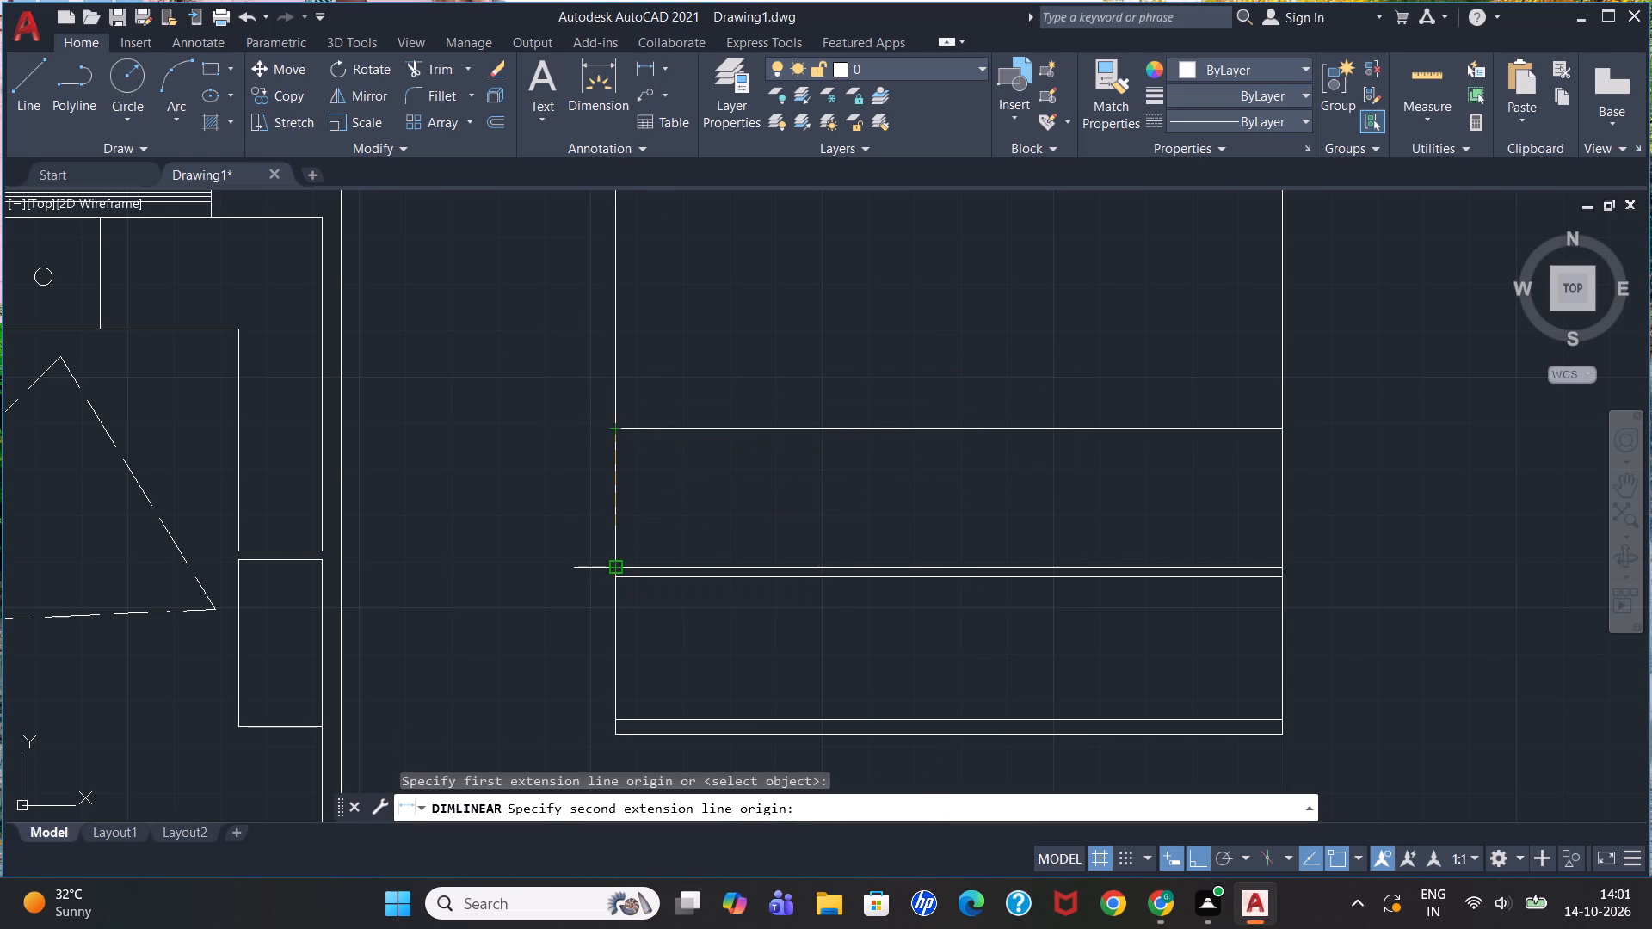
scroll(811, 402, "down", 2)
scroll(903, 366, "up", 1)
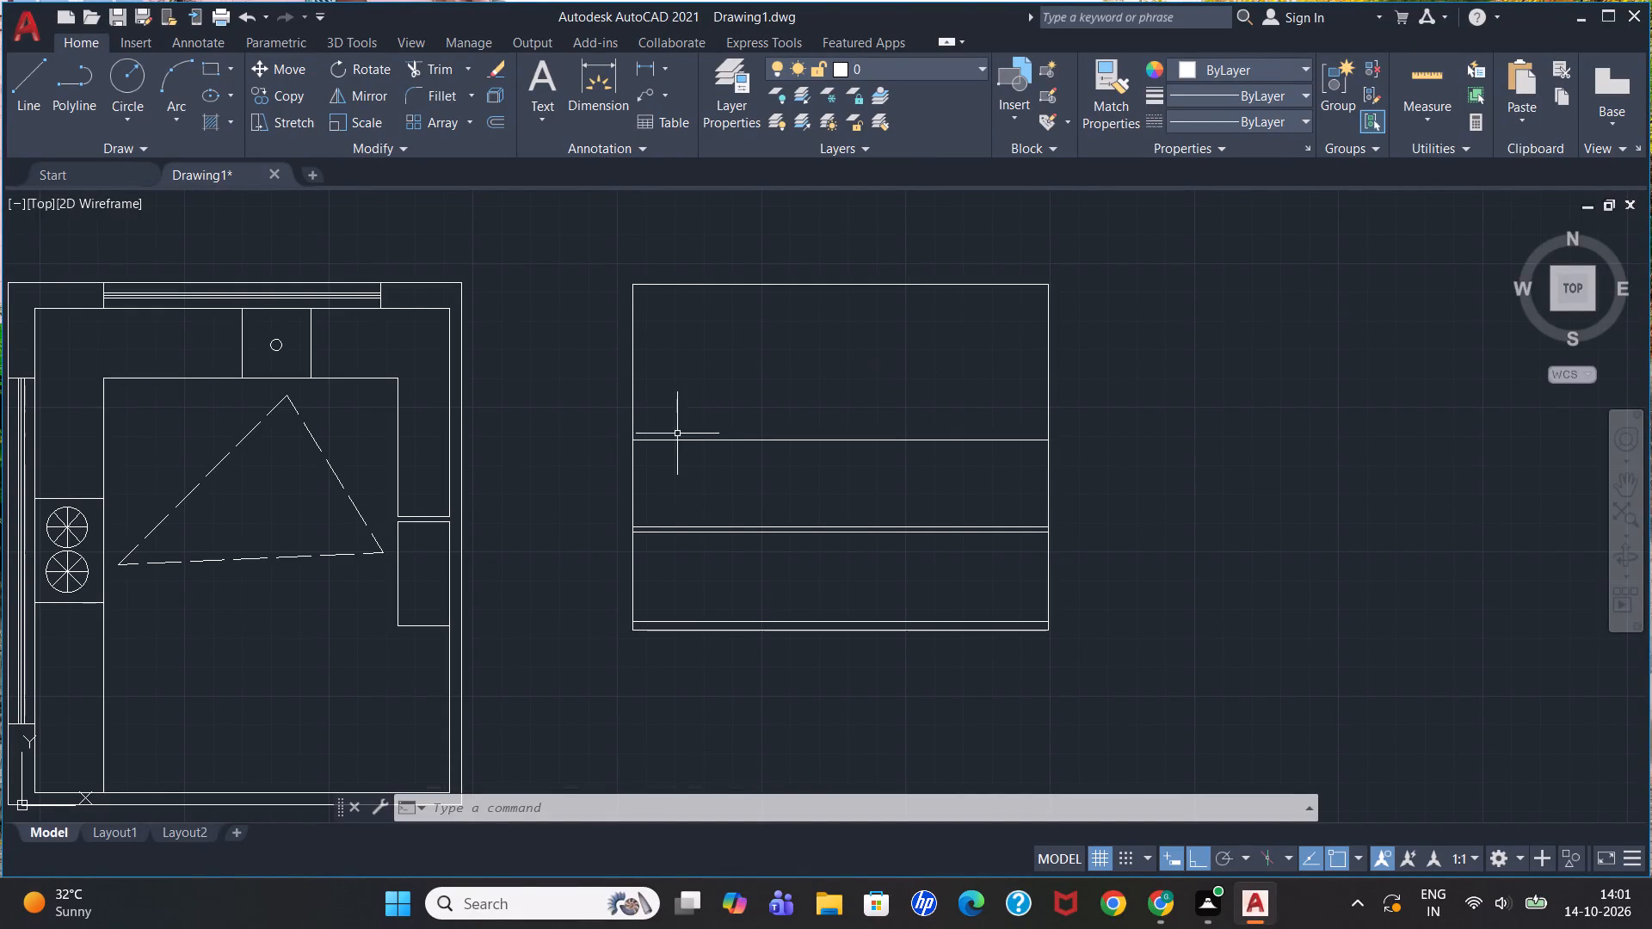
left_click(650, 65)
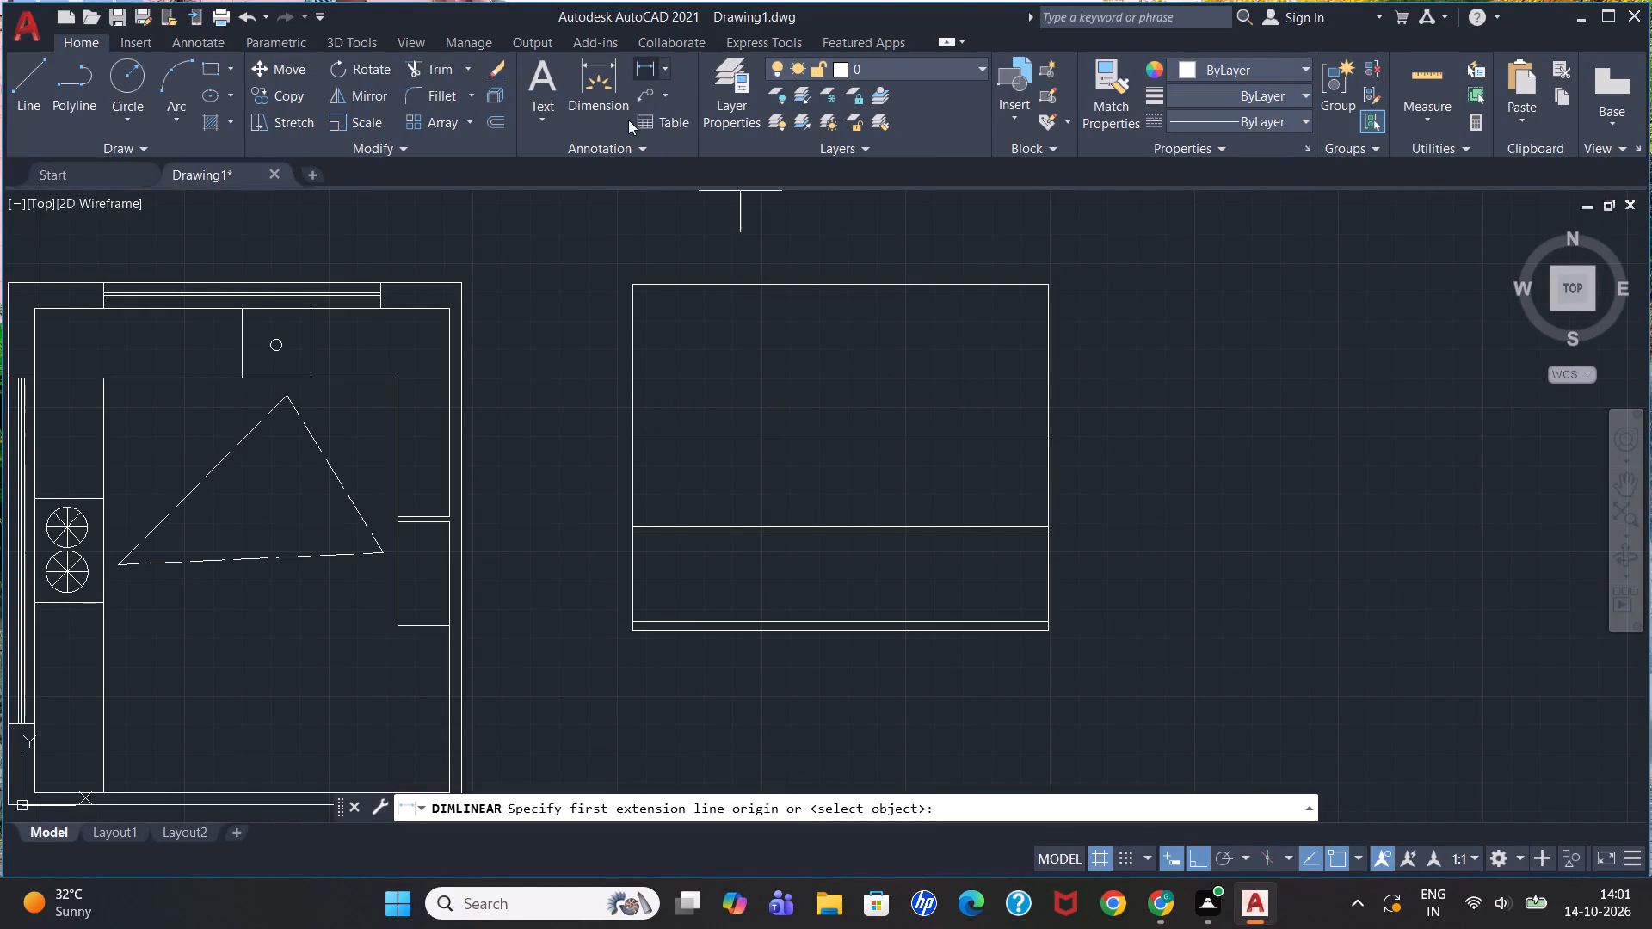
left_click(632, 291)
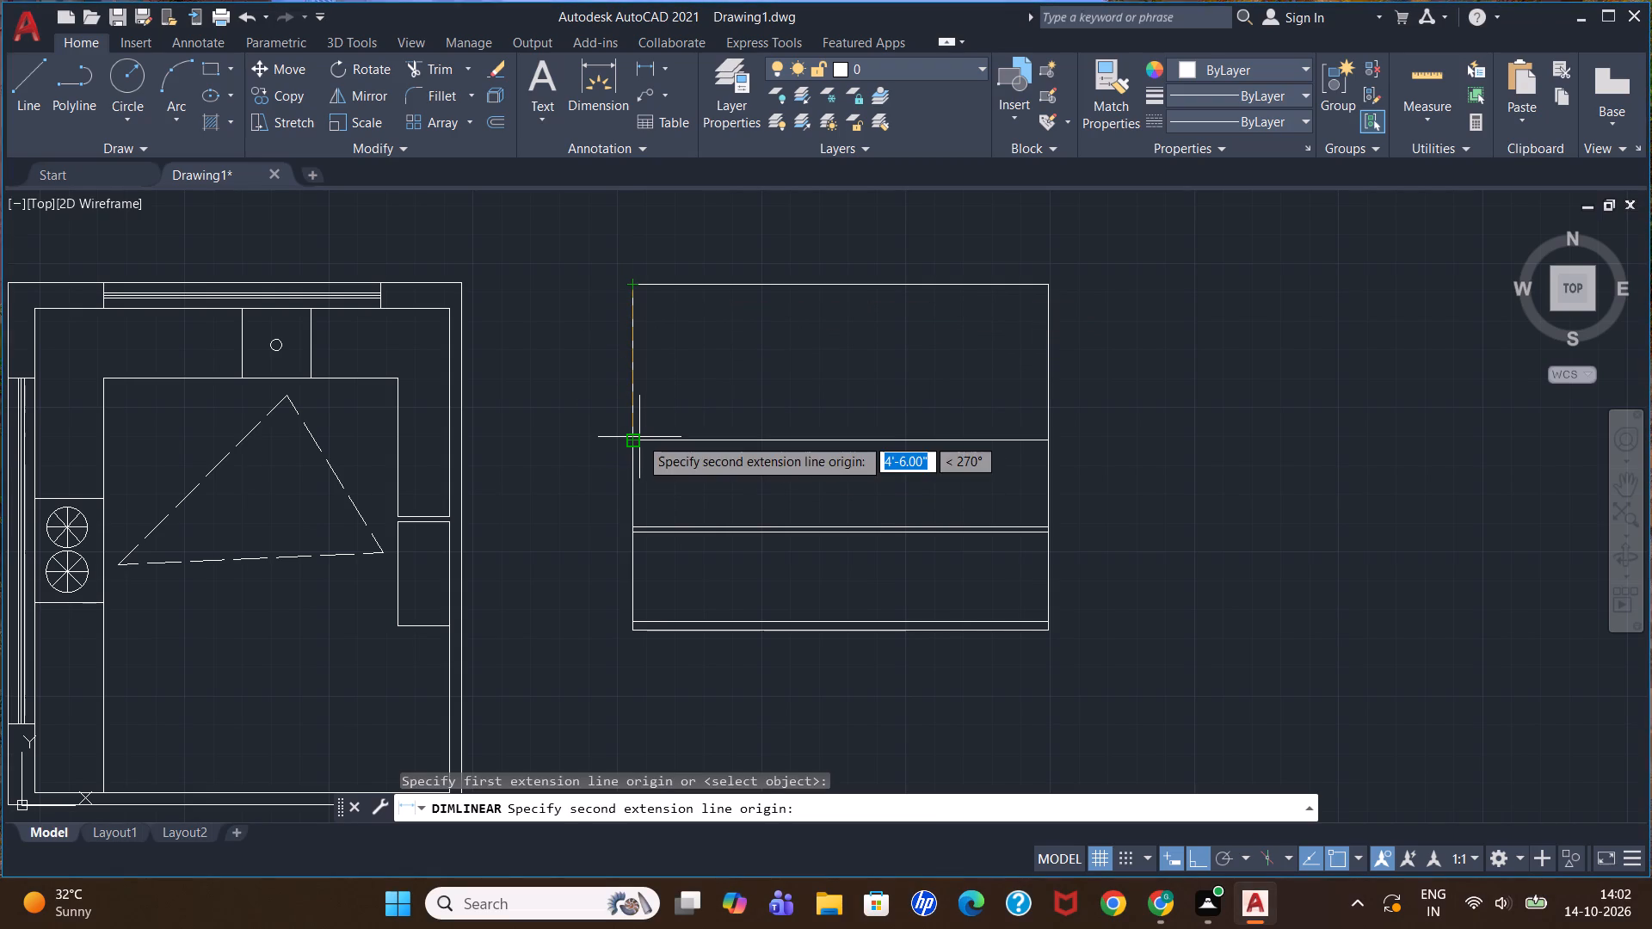
key("Escape")
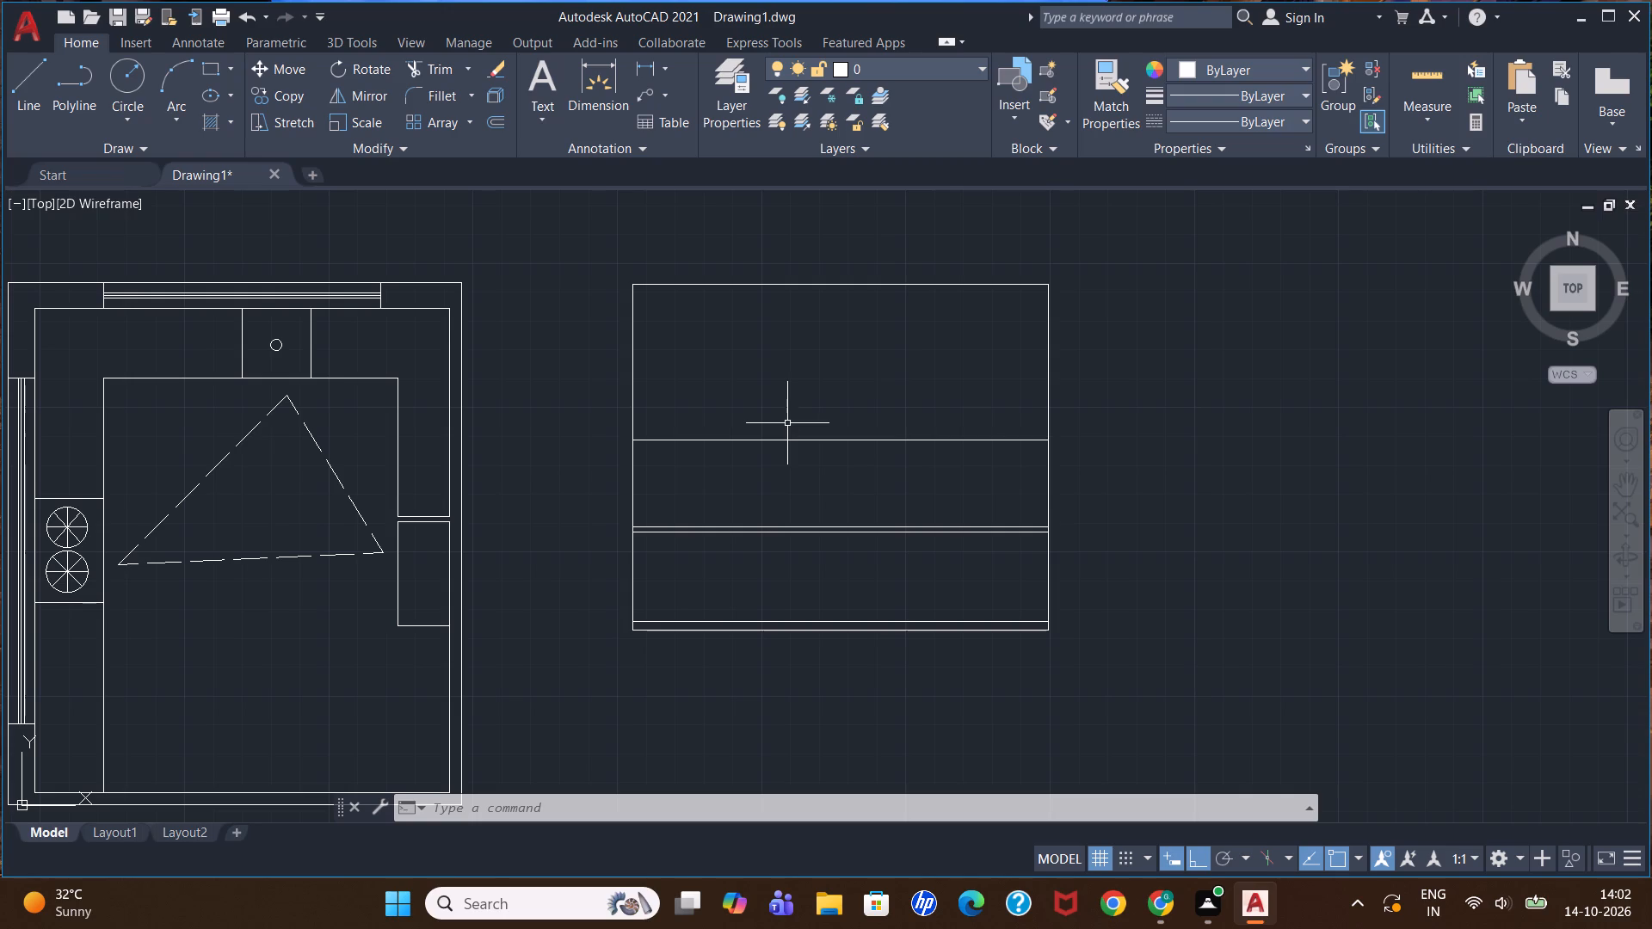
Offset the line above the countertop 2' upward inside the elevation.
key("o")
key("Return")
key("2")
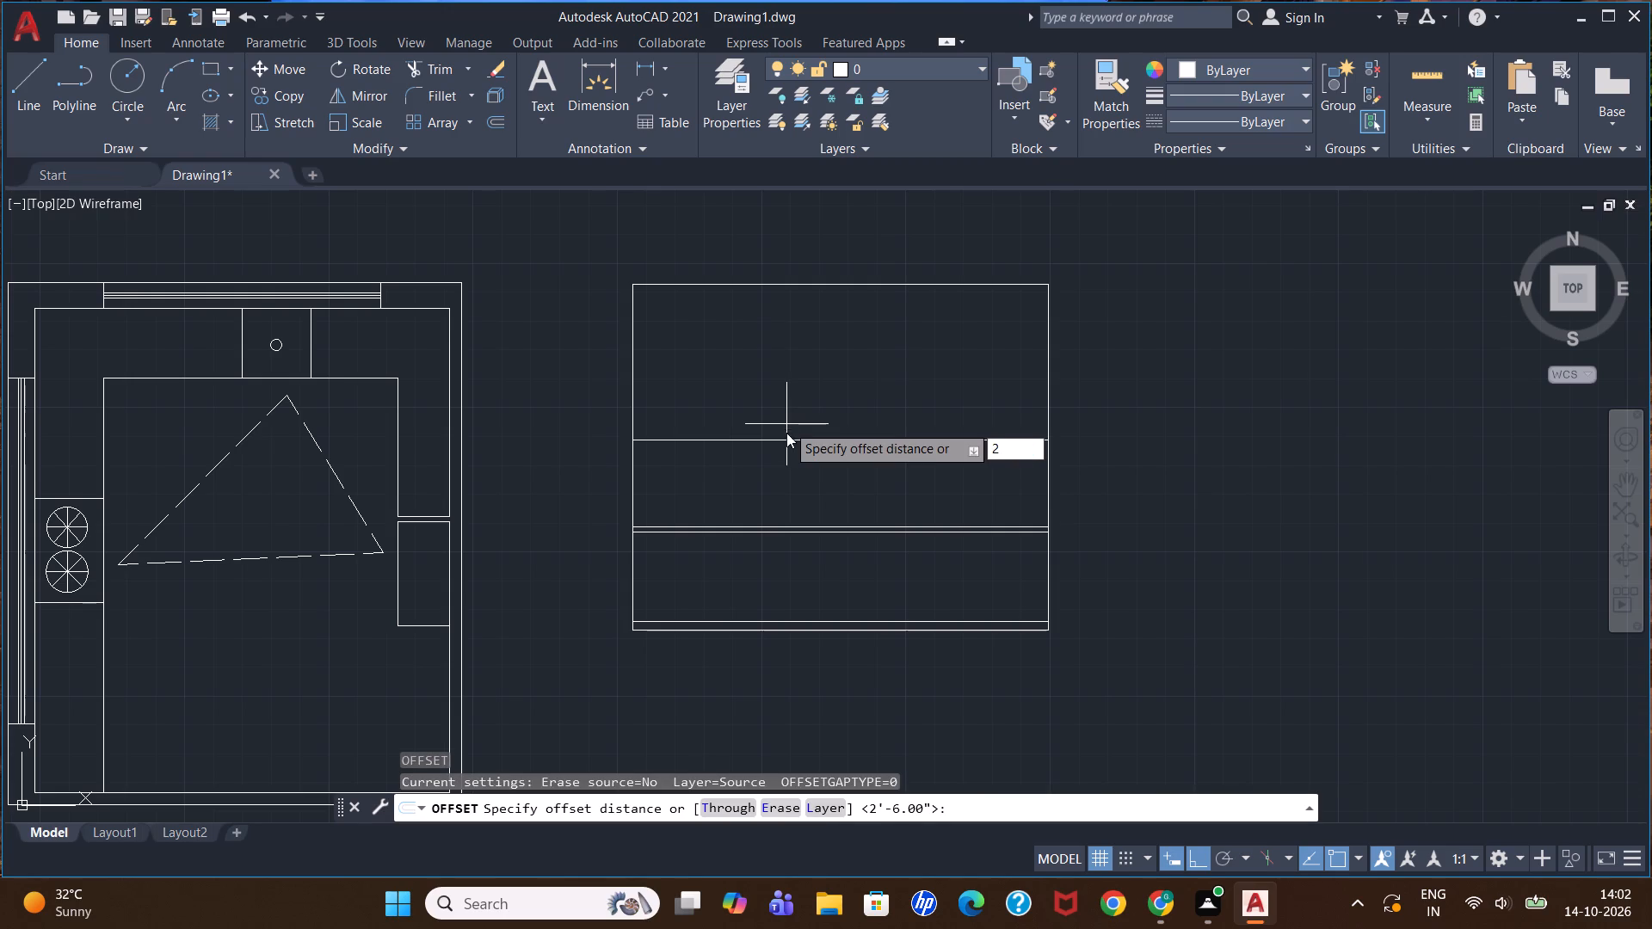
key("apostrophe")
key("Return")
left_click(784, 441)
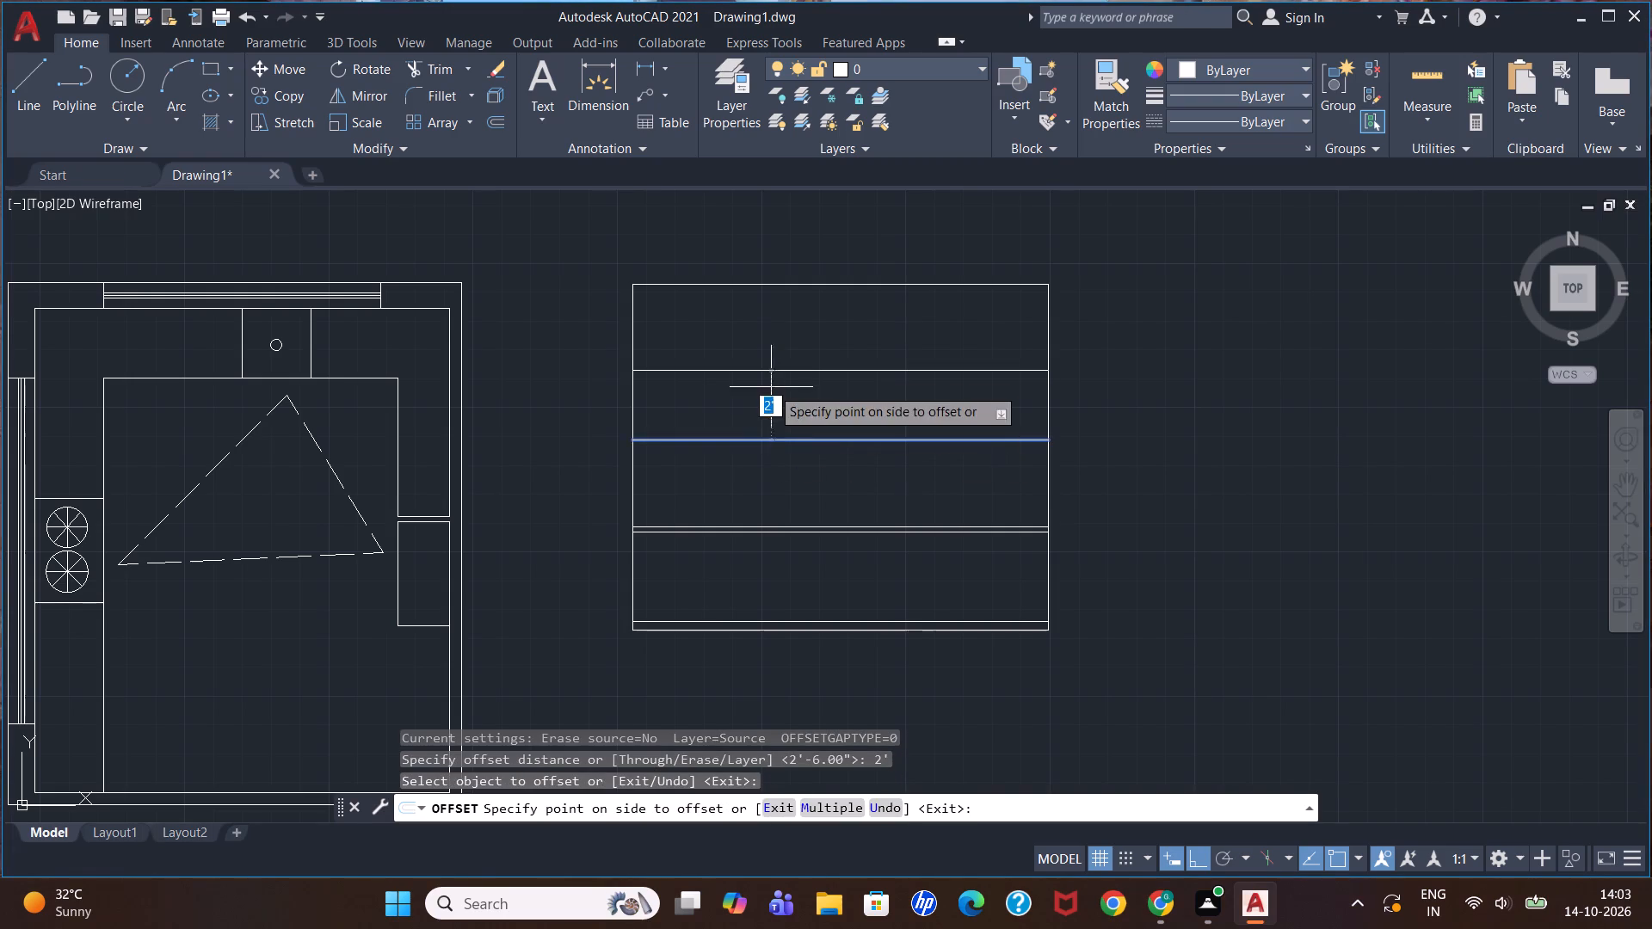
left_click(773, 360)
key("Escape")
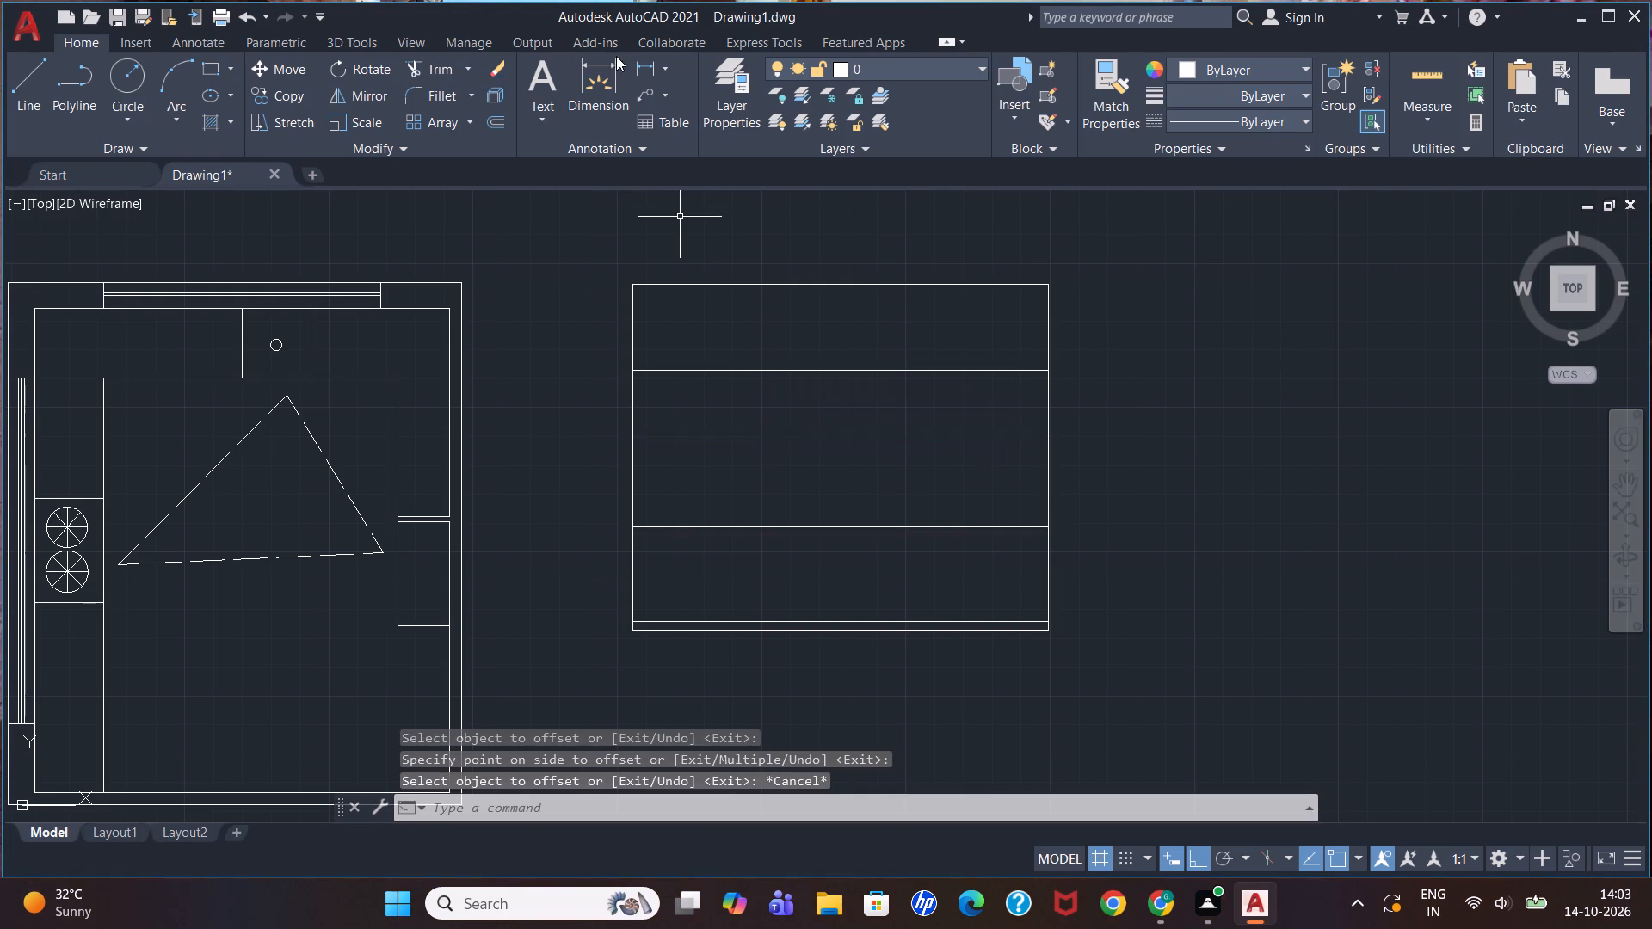
Check the spacing from the newest horizontal line to the elevation's top edge and to the line beneath it with linear dimensions.
left_click(638, 64)
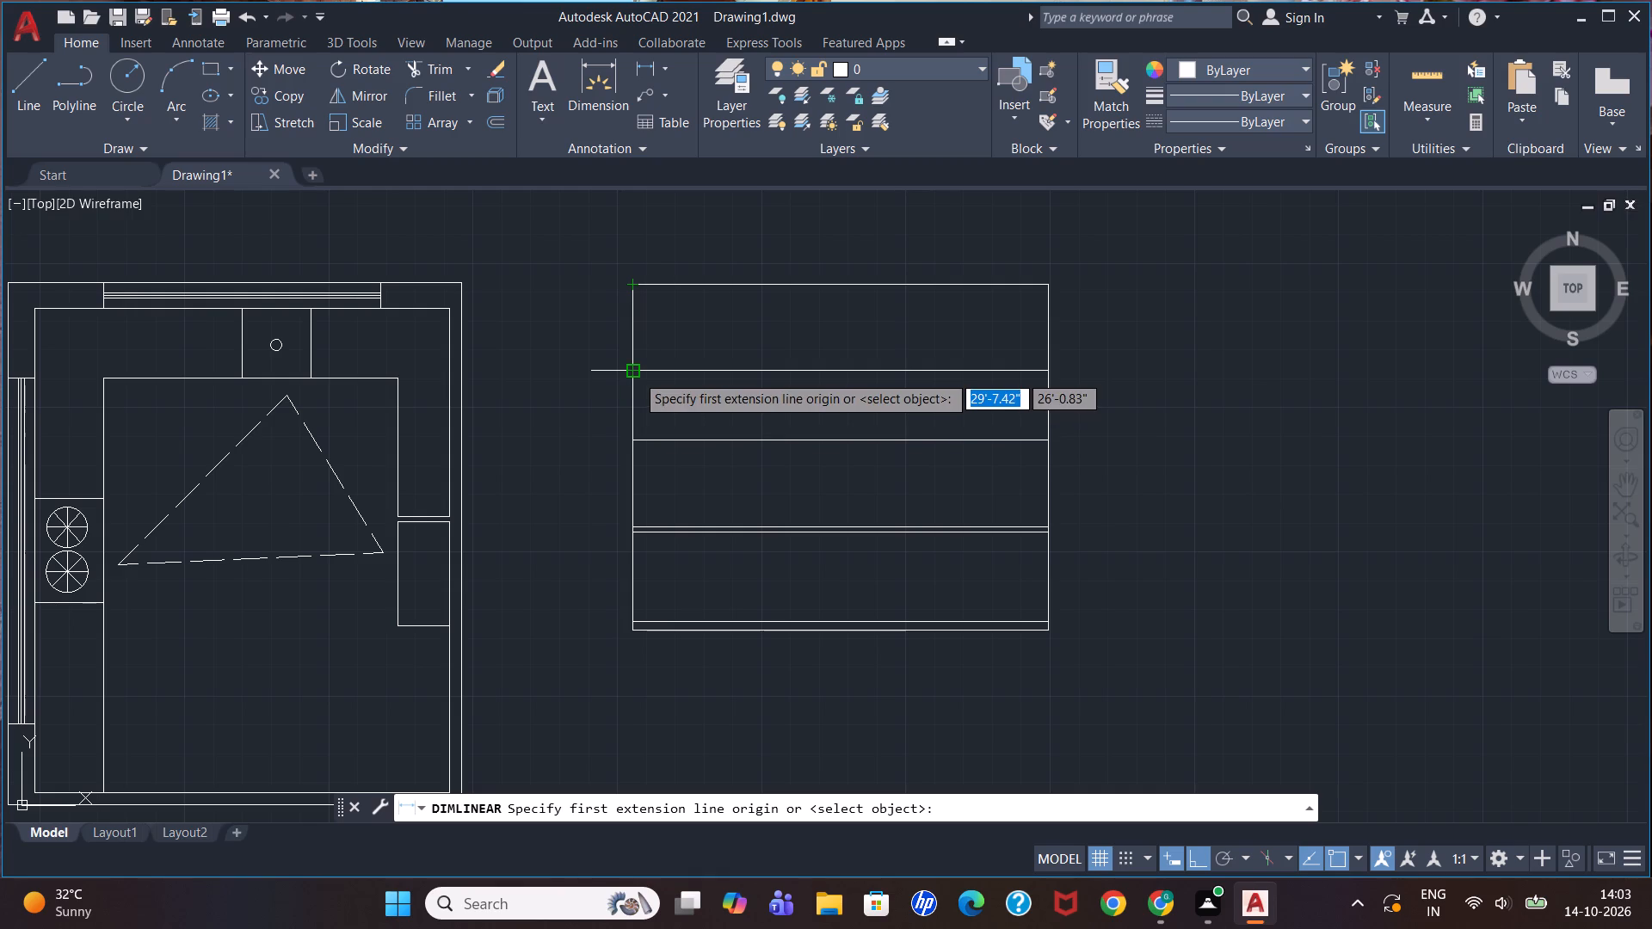
key("Escape")
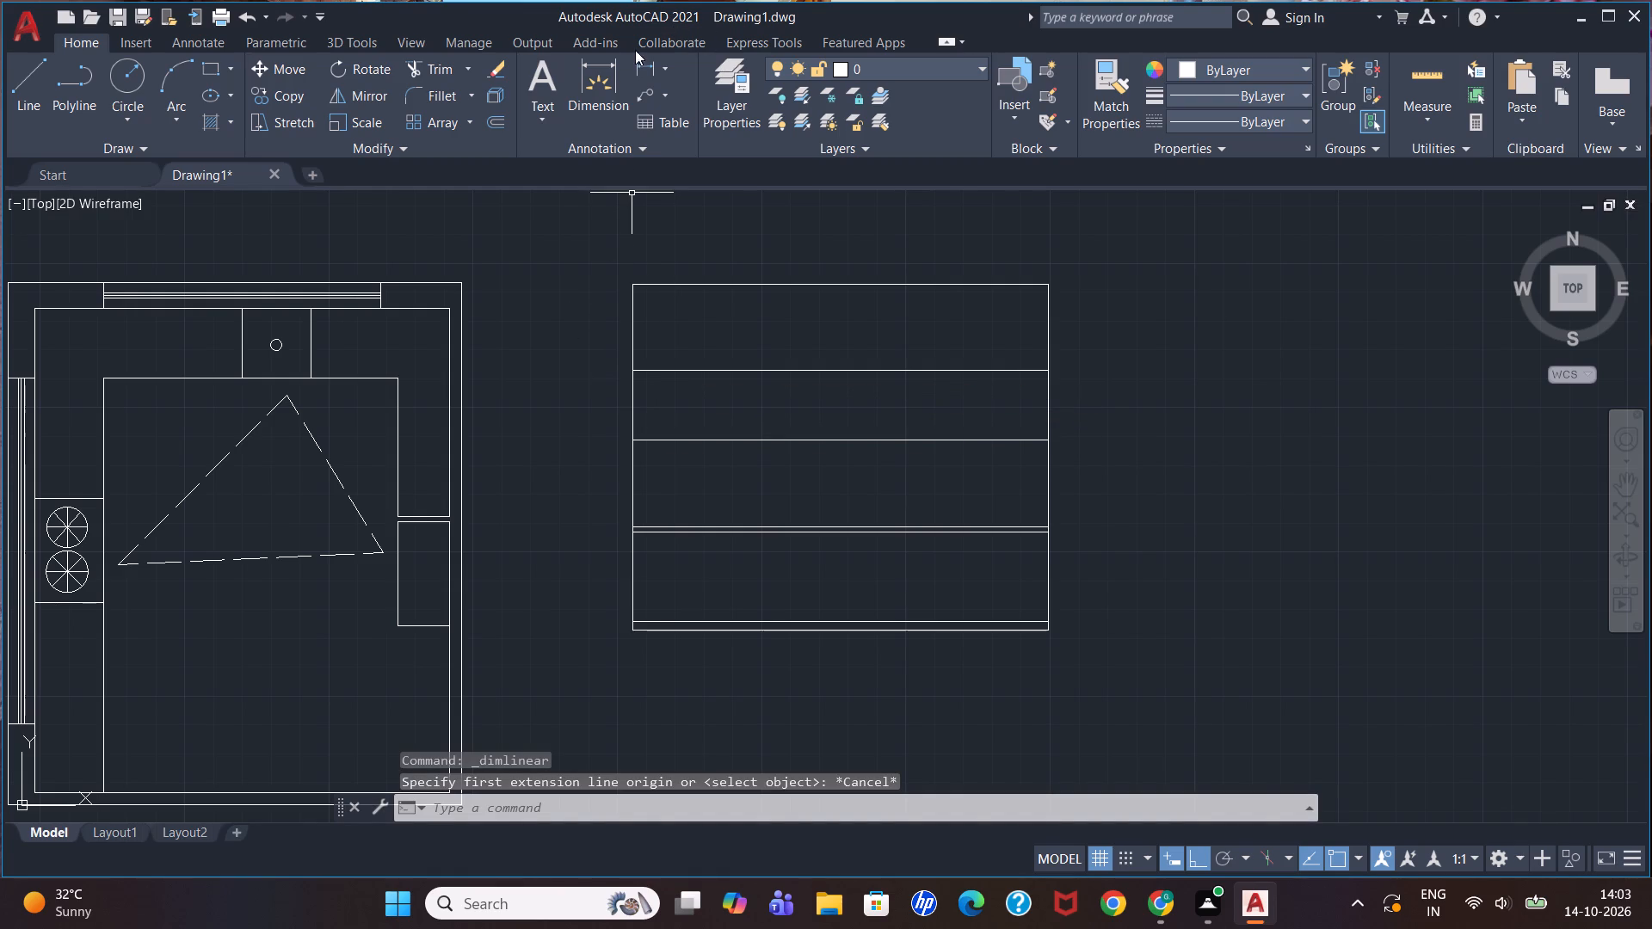
left_click(646, 65)
left_click(634, 286)
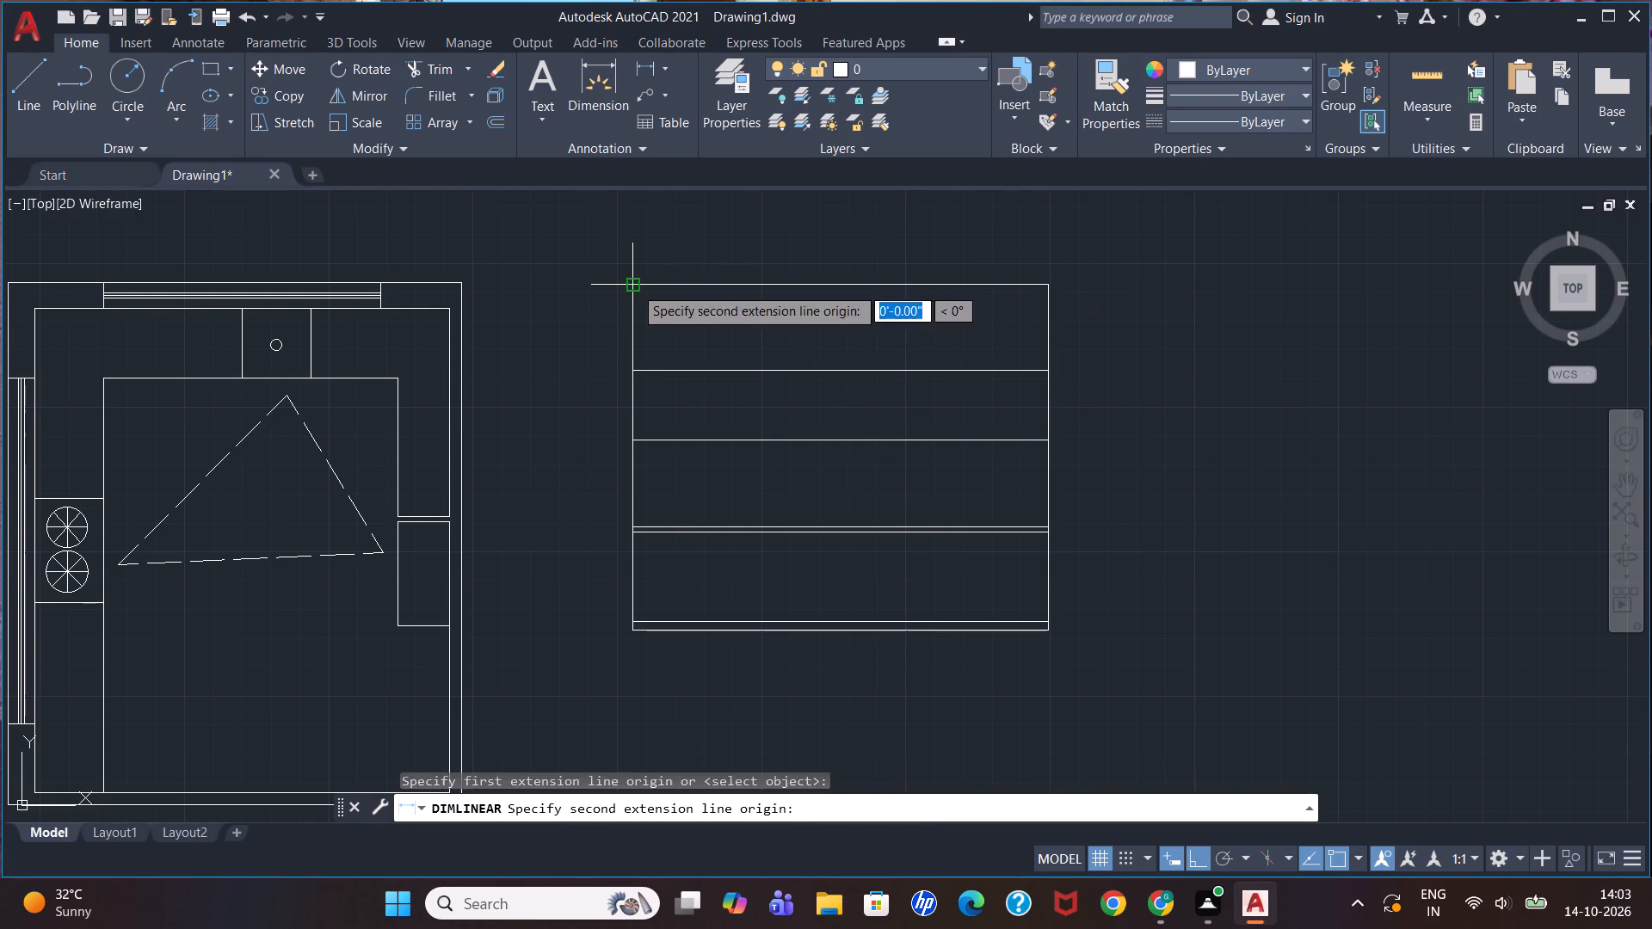
left_click(633, 364)
scroll(584, 372, "up", 1)
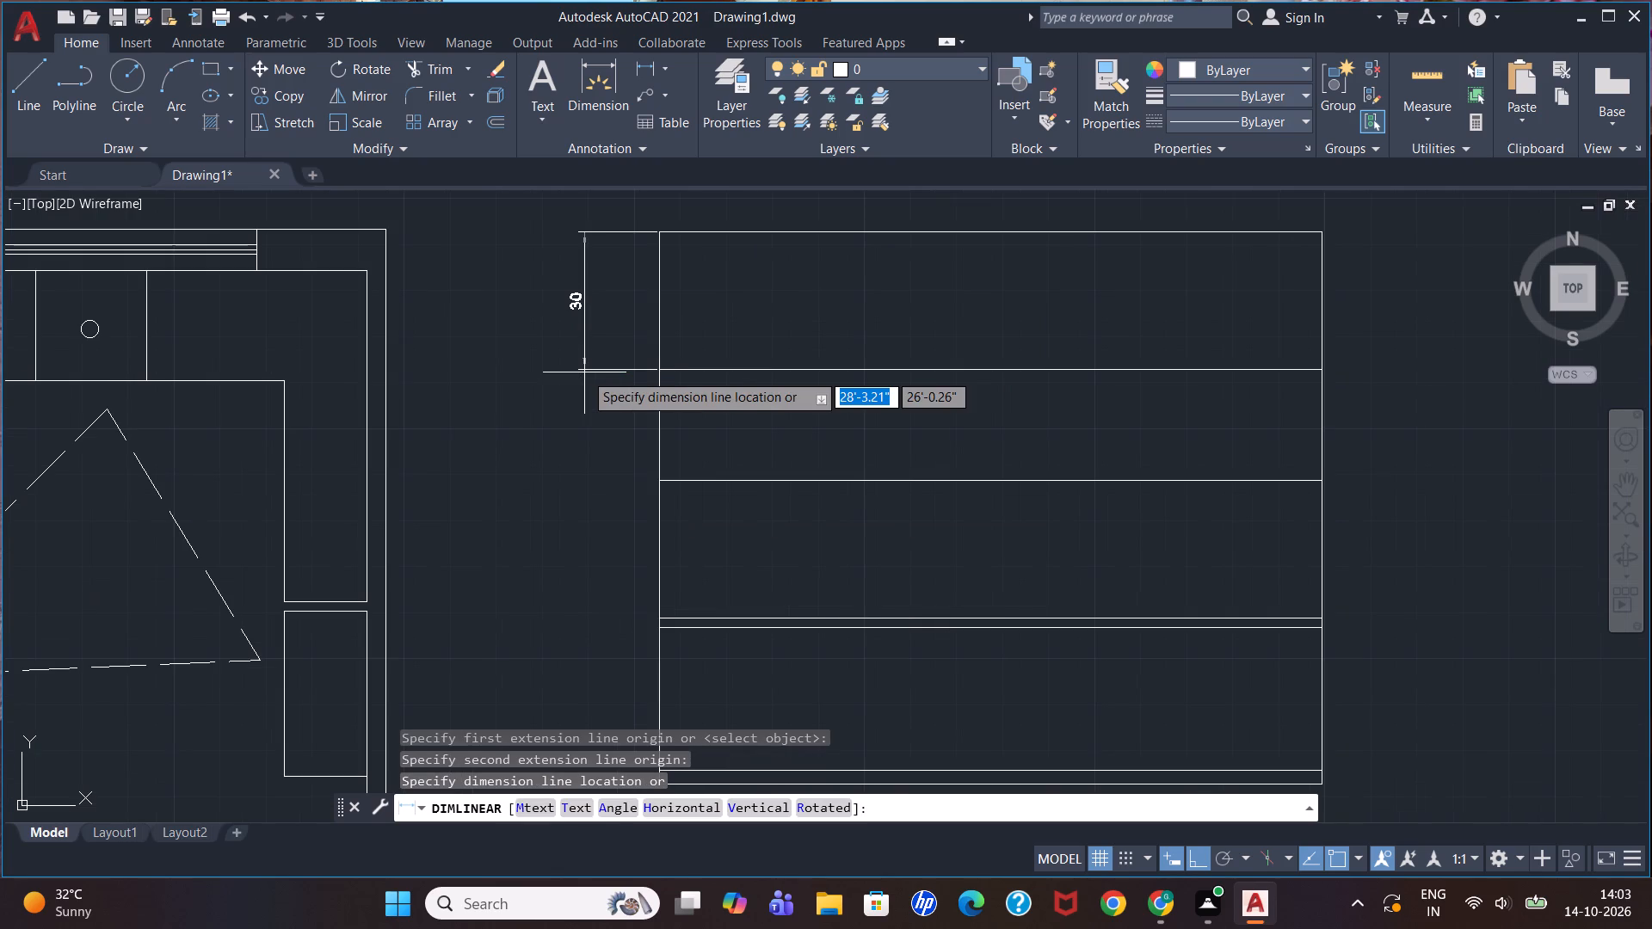
key("Escape")
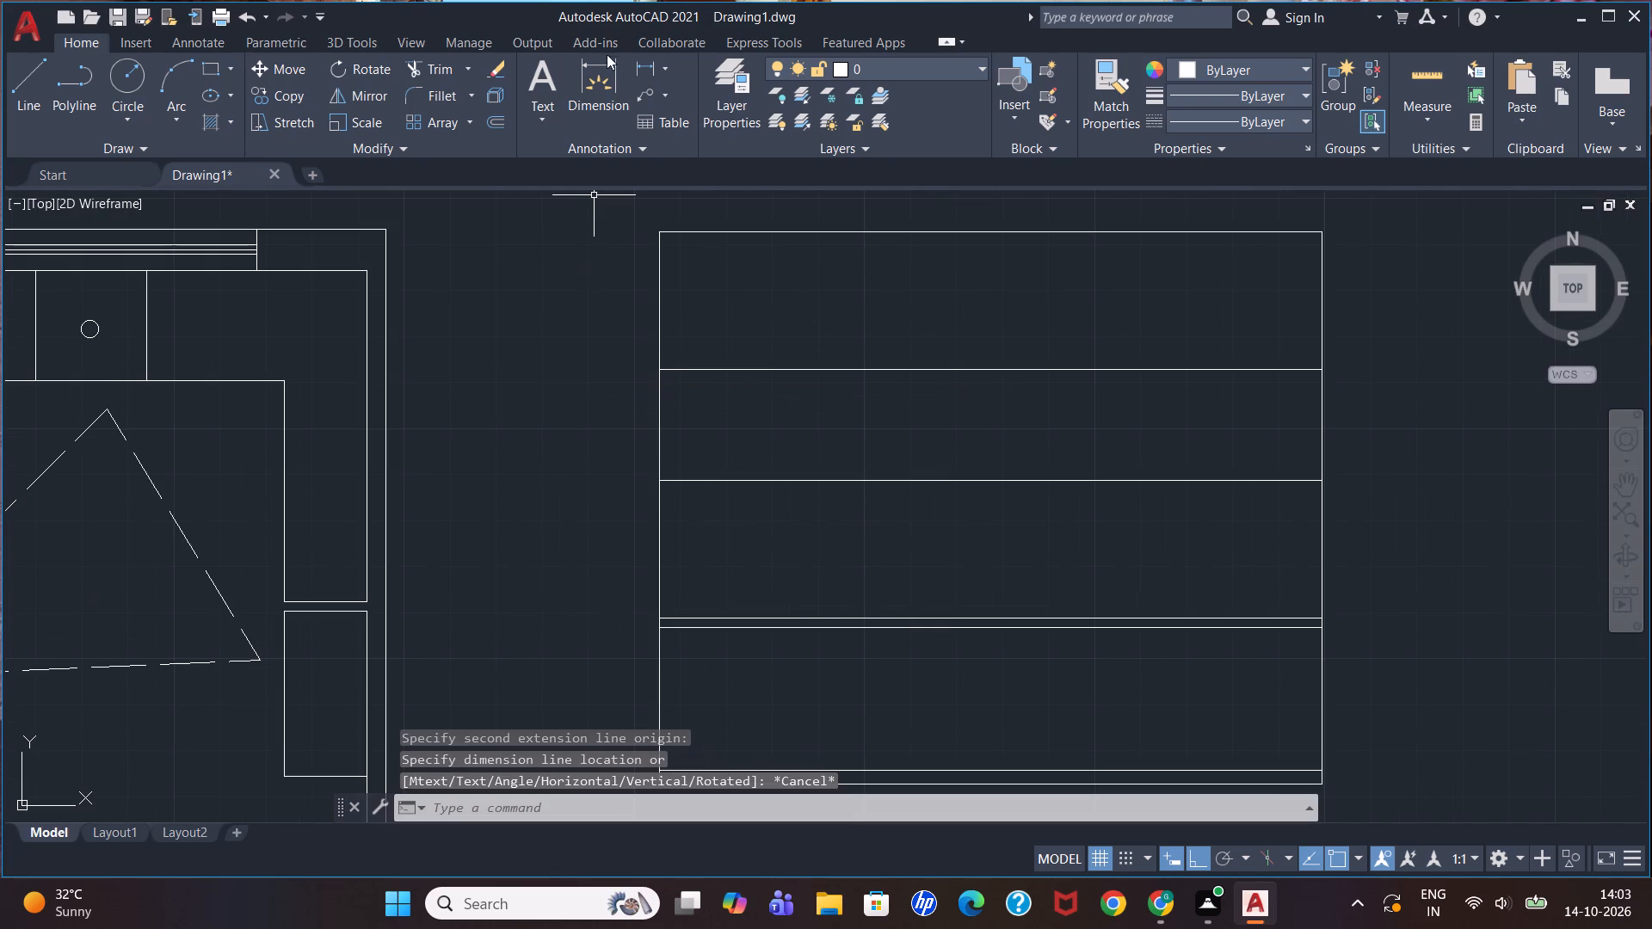
left_click(644, 65)
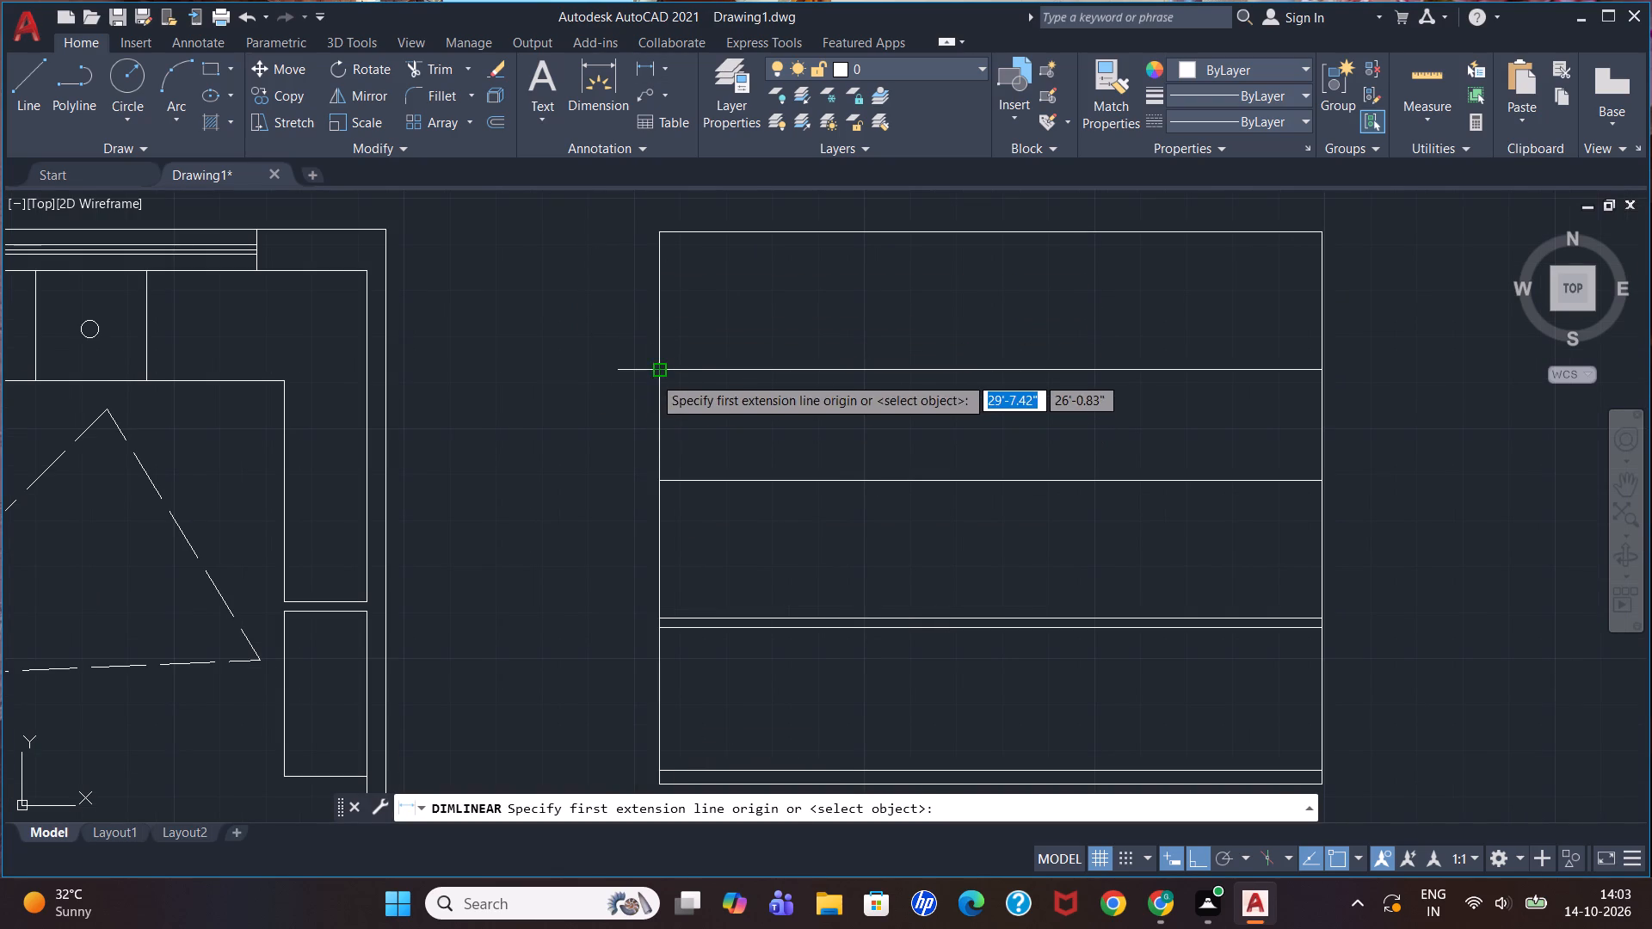
left_click(653, 375)
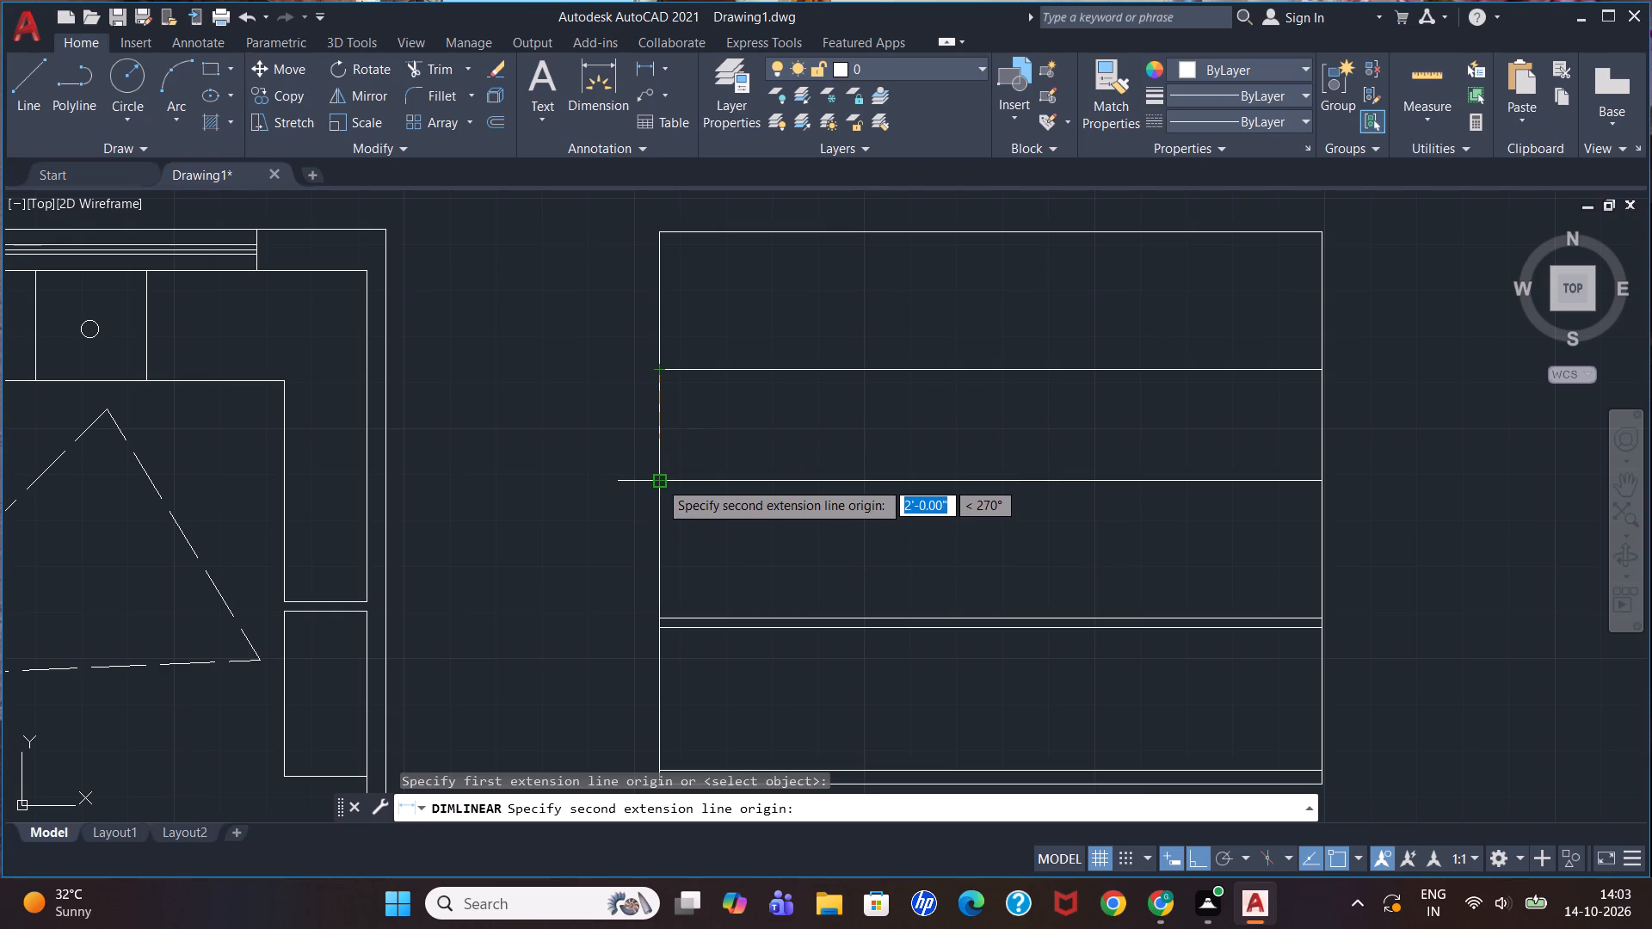
key("Escape")
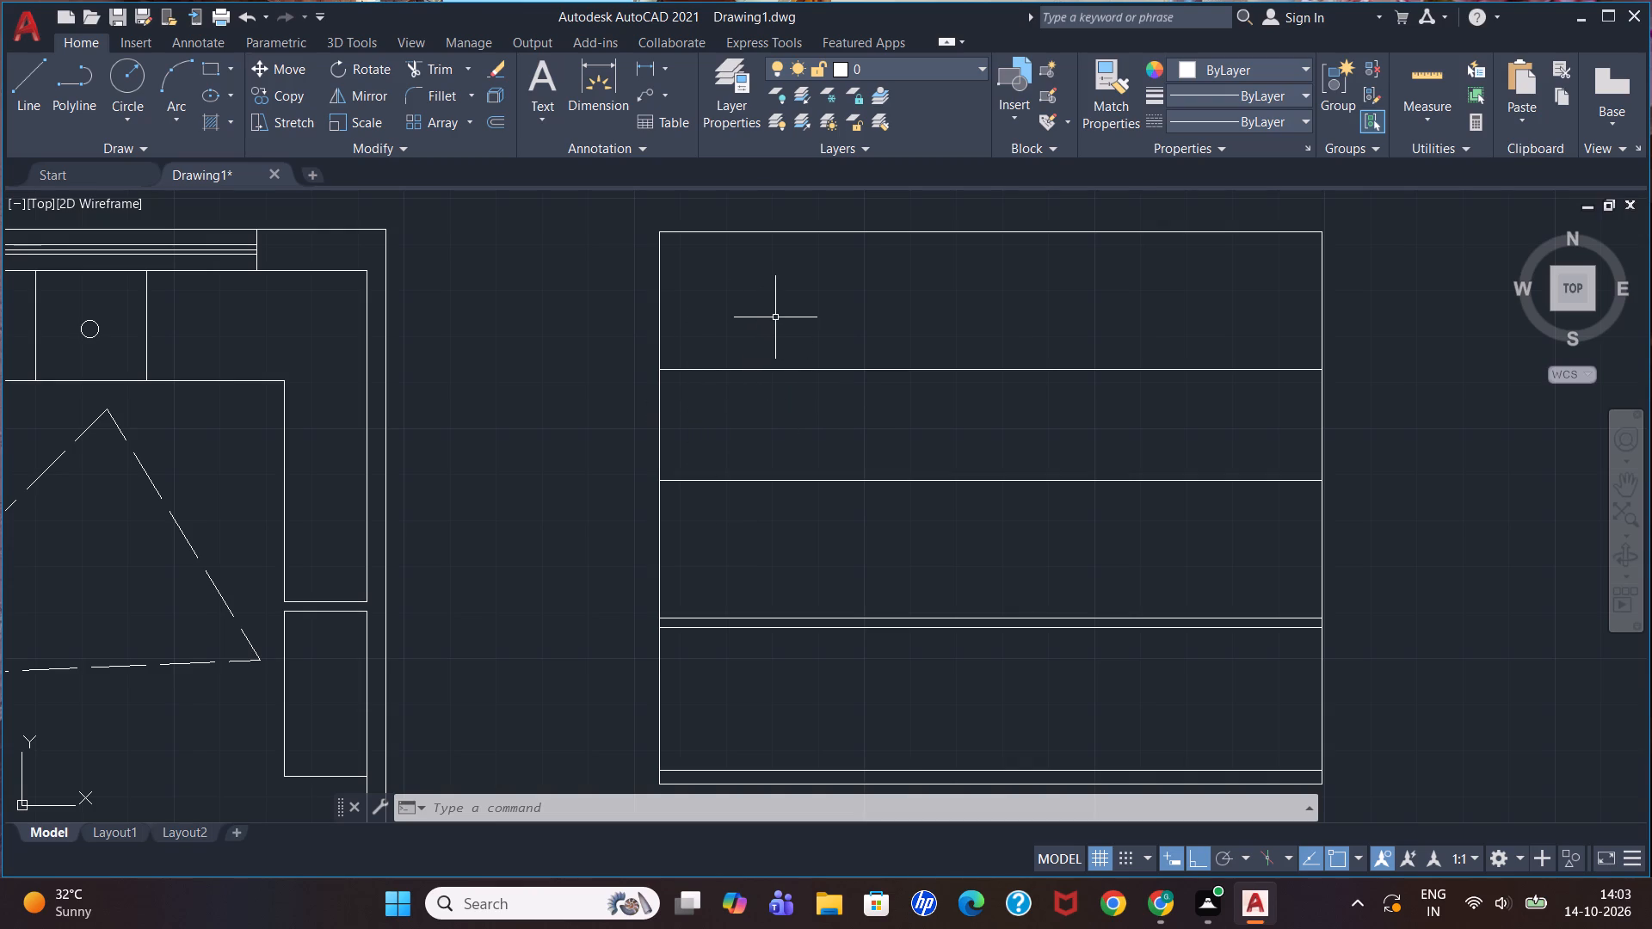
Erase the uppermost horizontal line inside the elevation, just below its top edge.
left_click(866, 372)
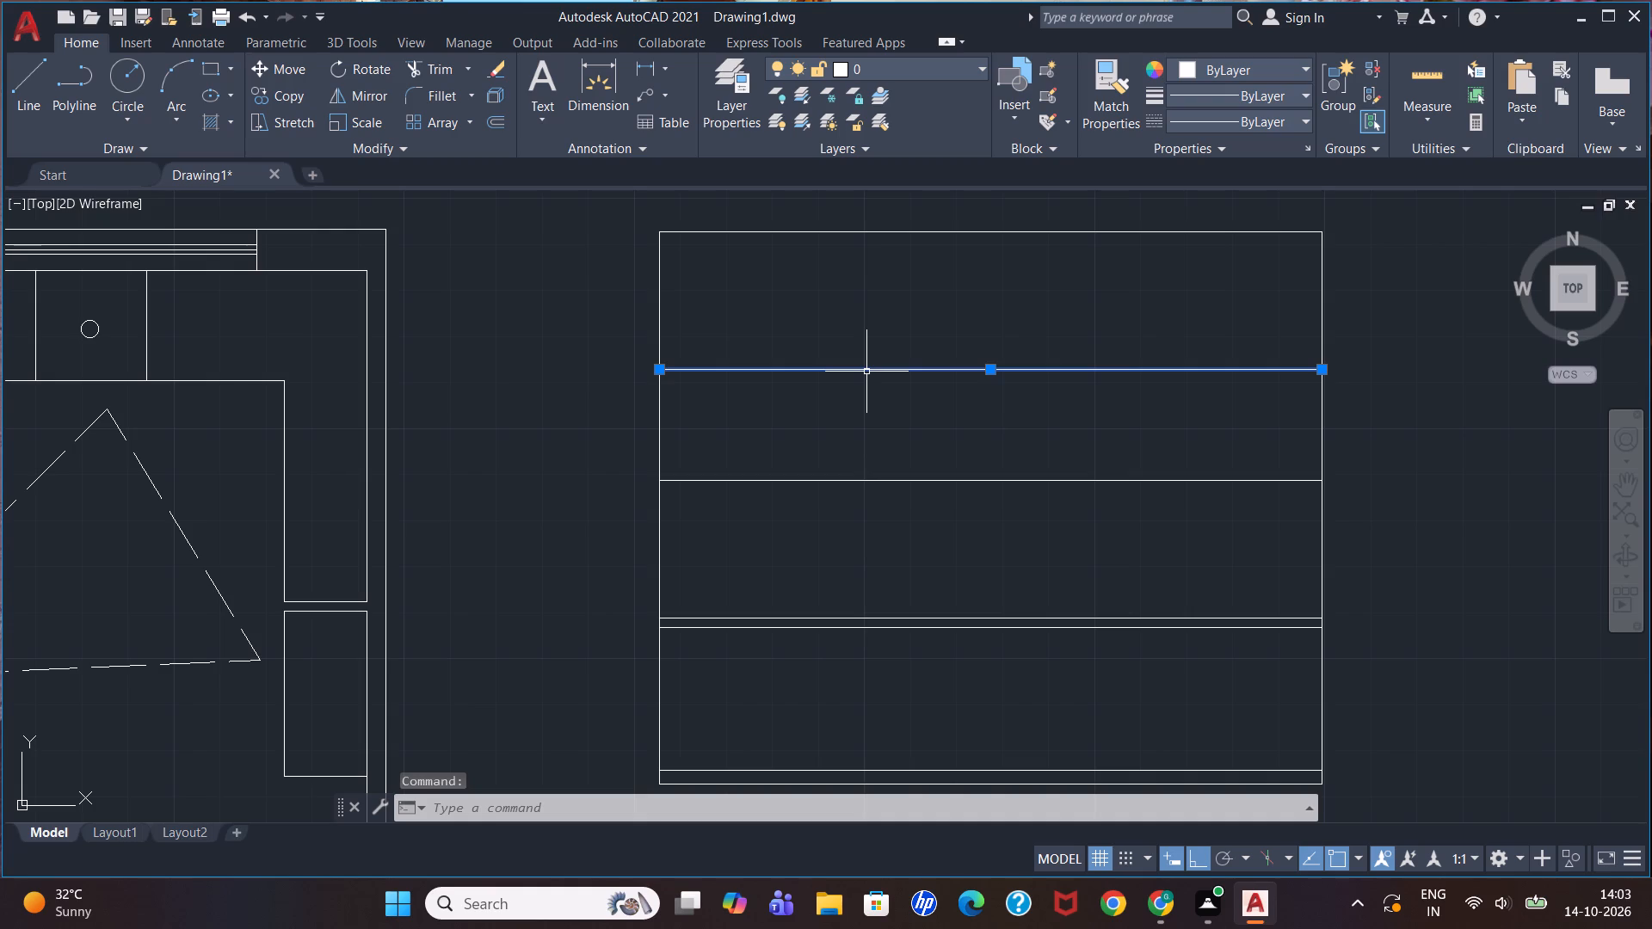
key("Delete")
Offset the line above the countertop 2'6" upward inside the elevation.
key("o")
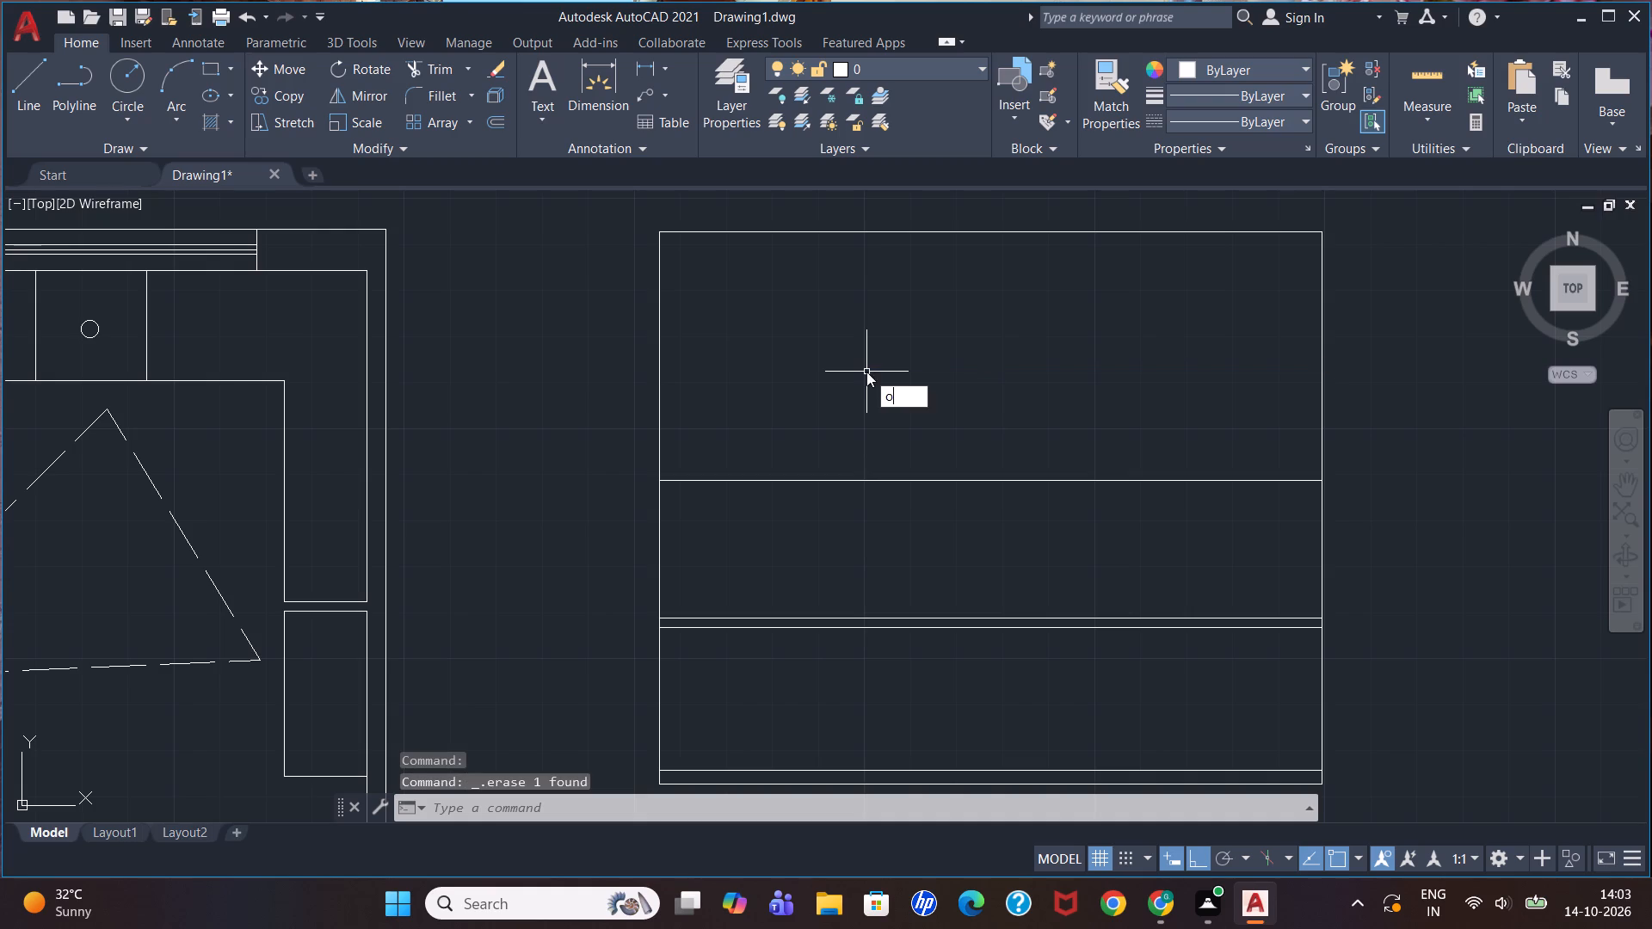
key("Return")
type("2'")
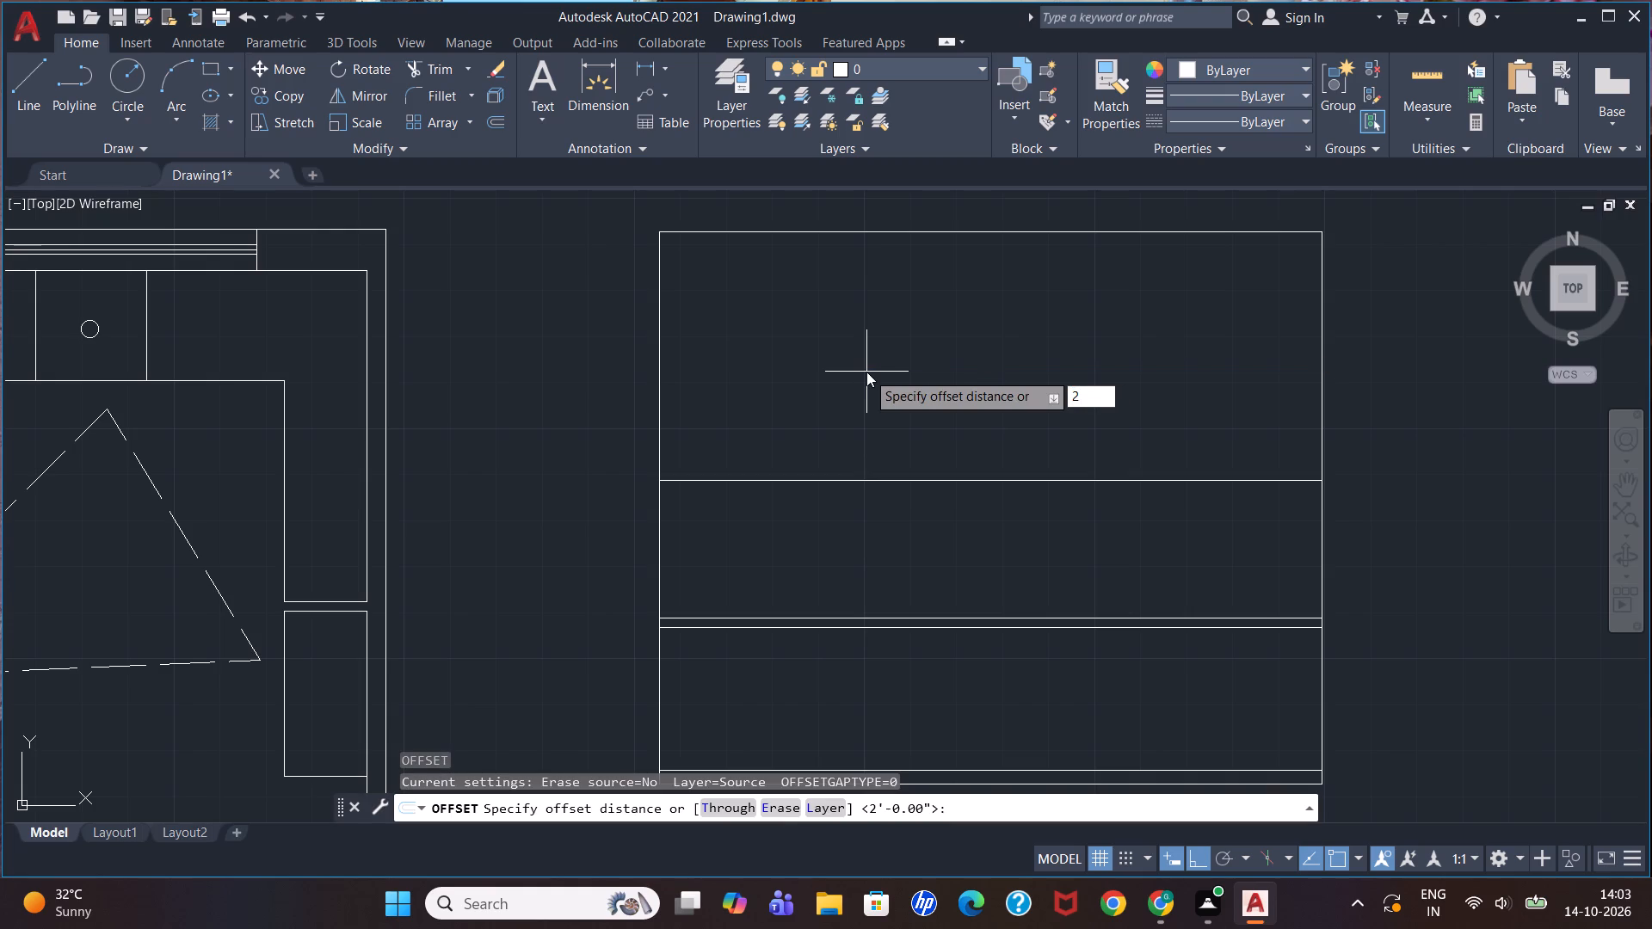
type("6\"")
key("Return")
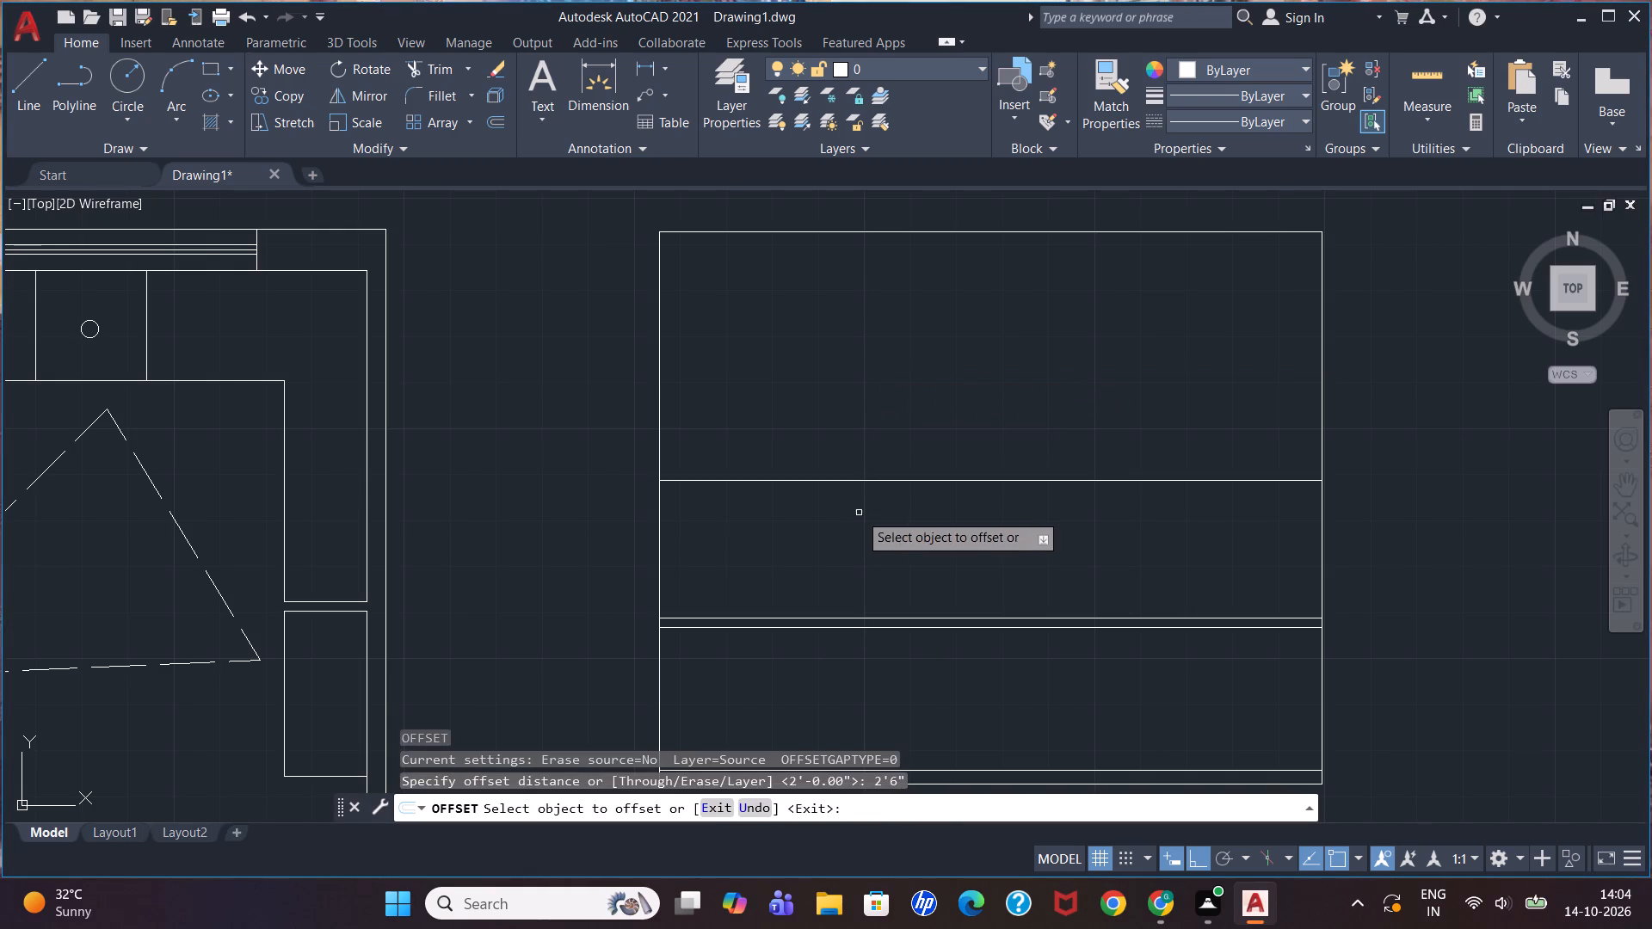
left_click(869, 479)
left_click(915, 355)
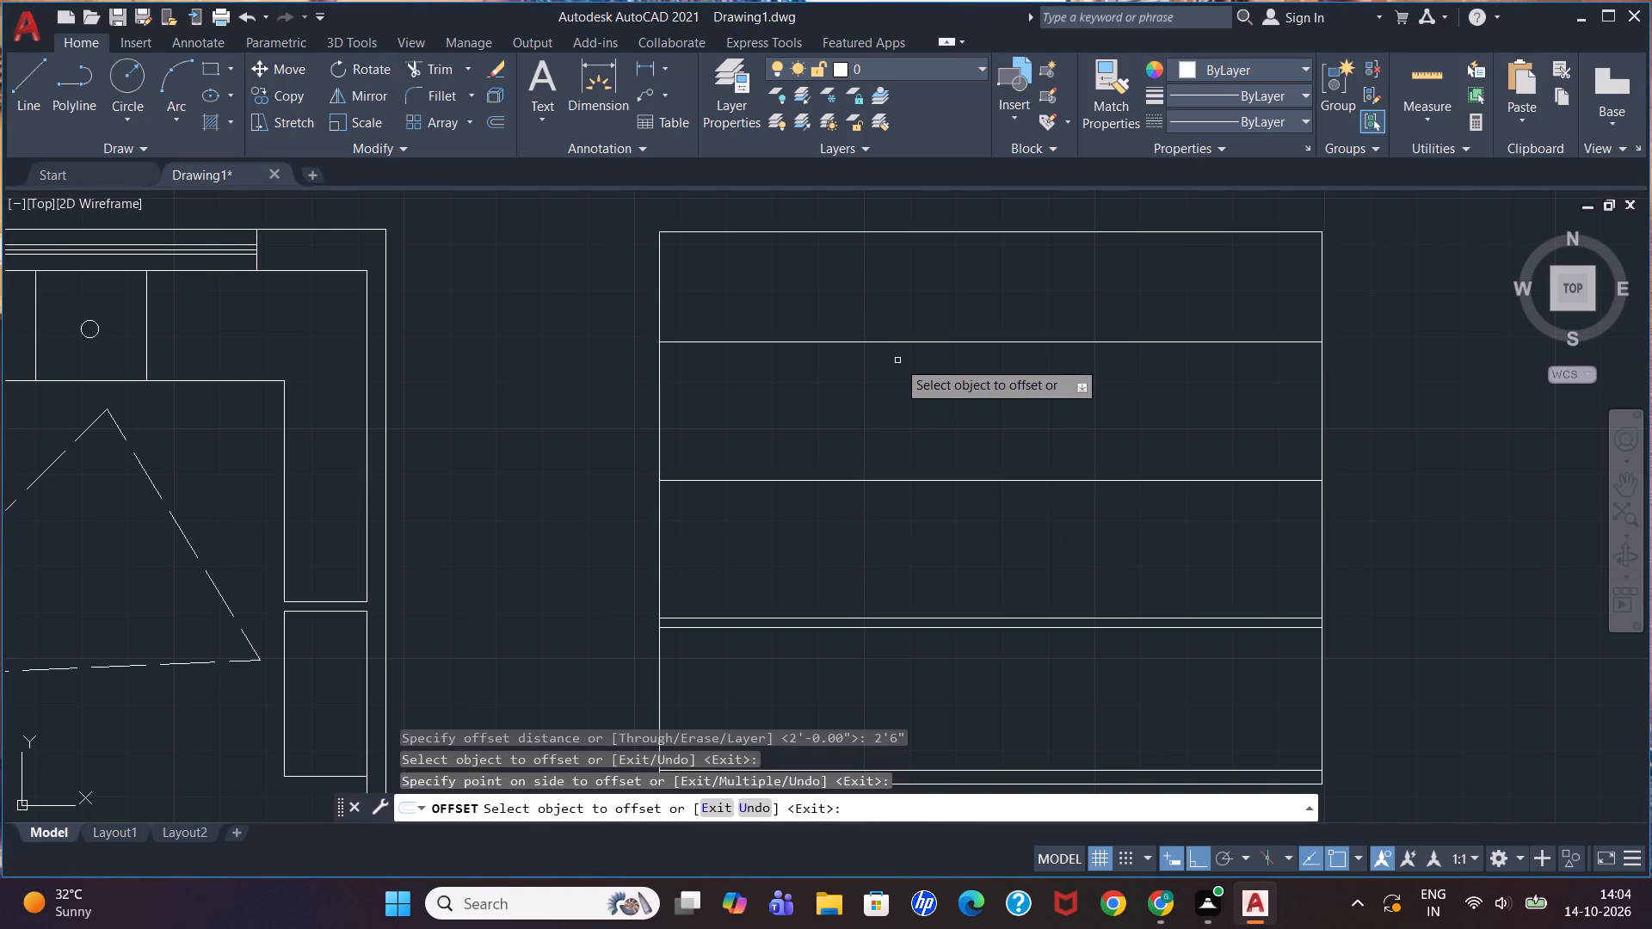
key("Escape")
key("Escape")
key("Escape")
key("Escape")
Check the elevation's width between its two side edges with a linear dimension.
scroll(885, 326, "down", 1)
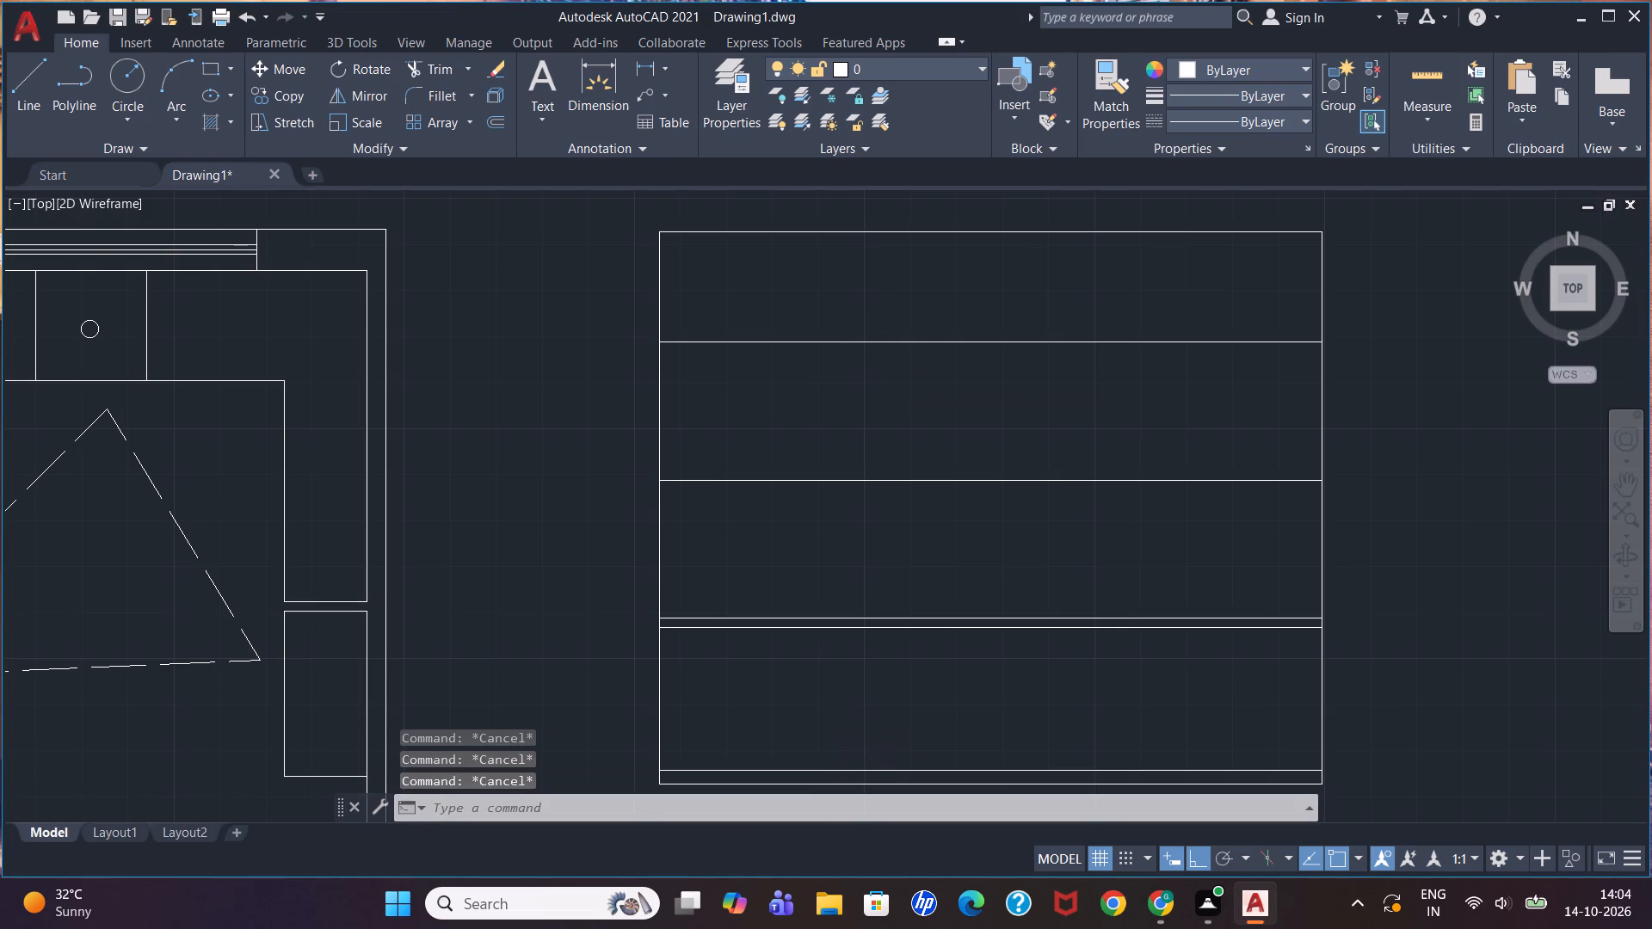
scroll(898, 328, "up", 1)
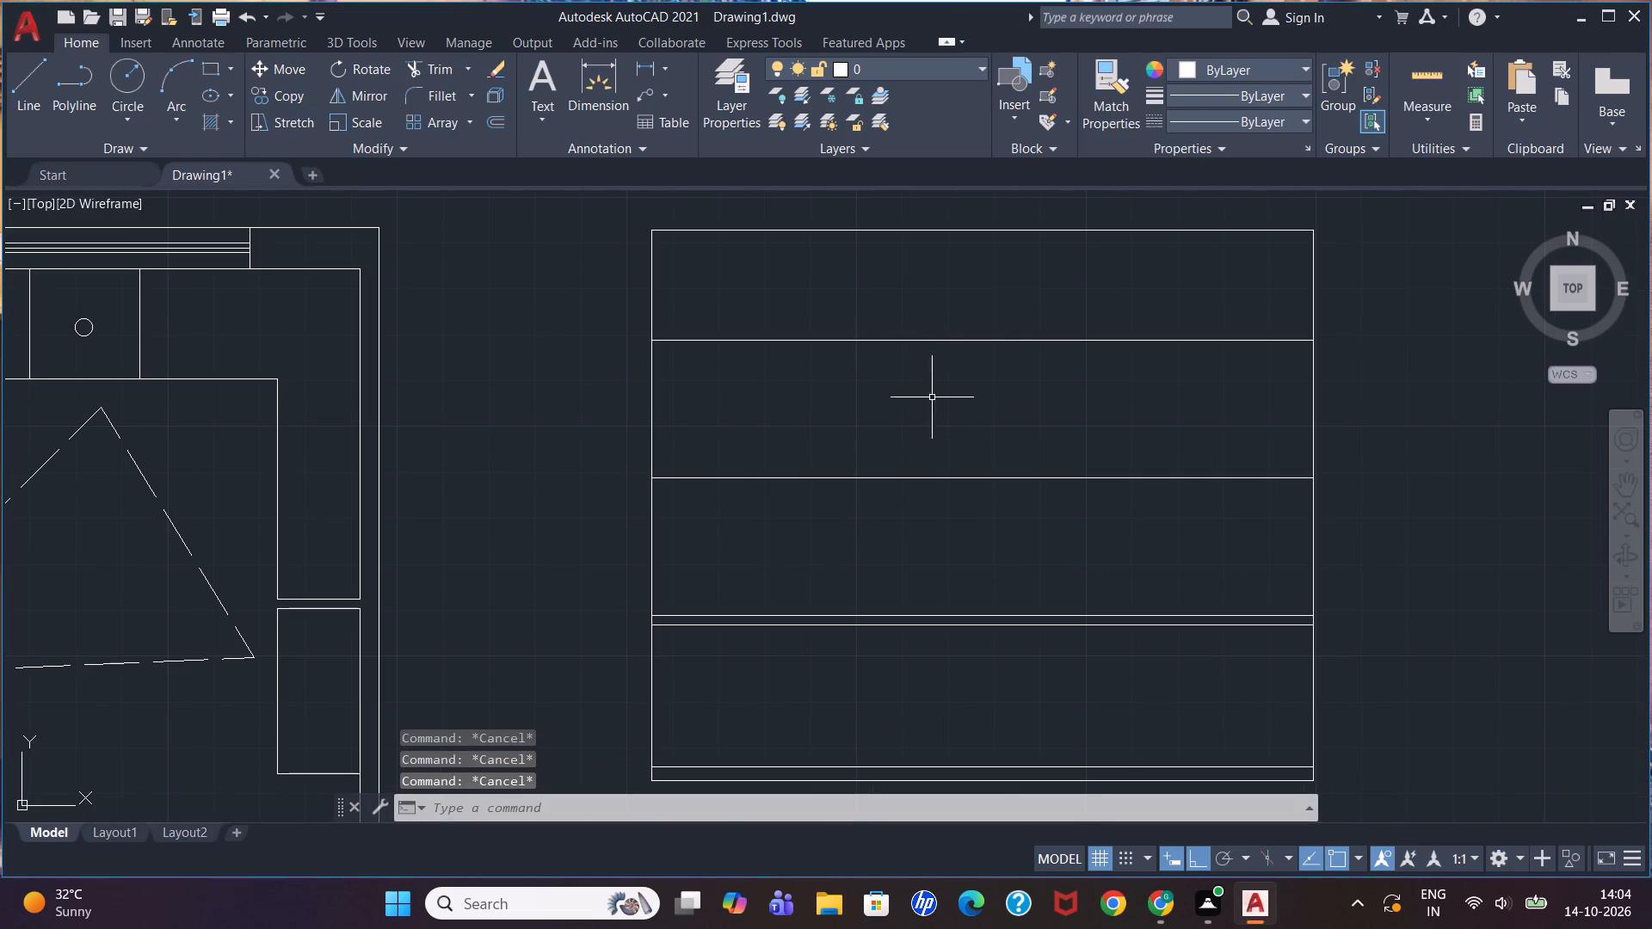
left_click(651, 79)
left_click(643, 65)
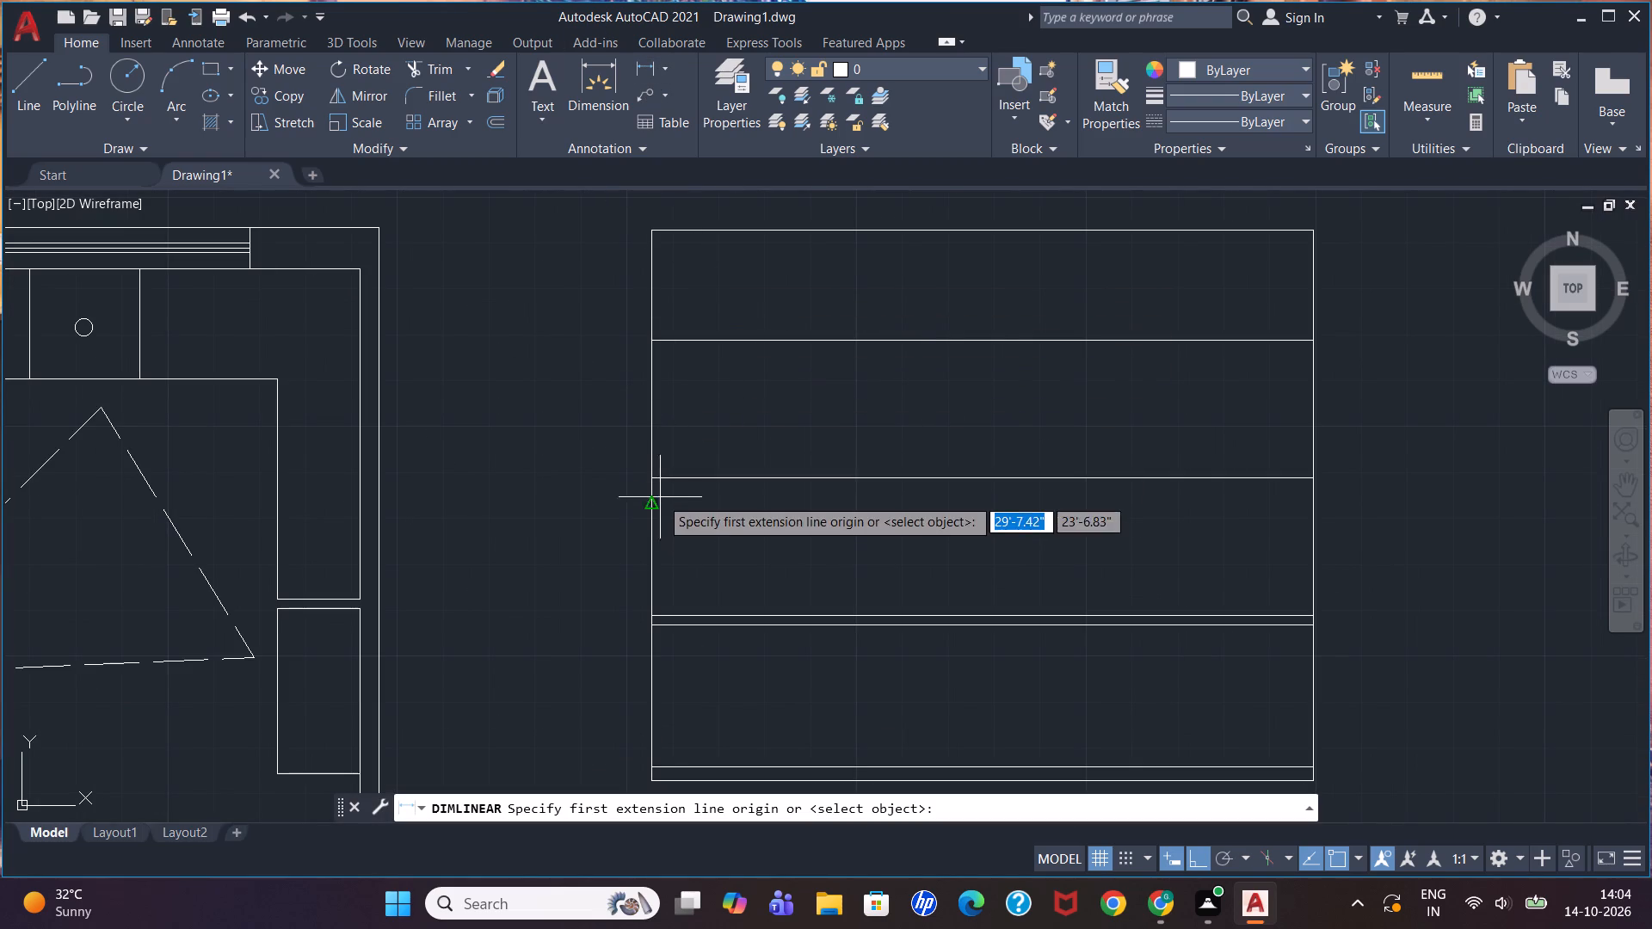
left_click(651, 409)
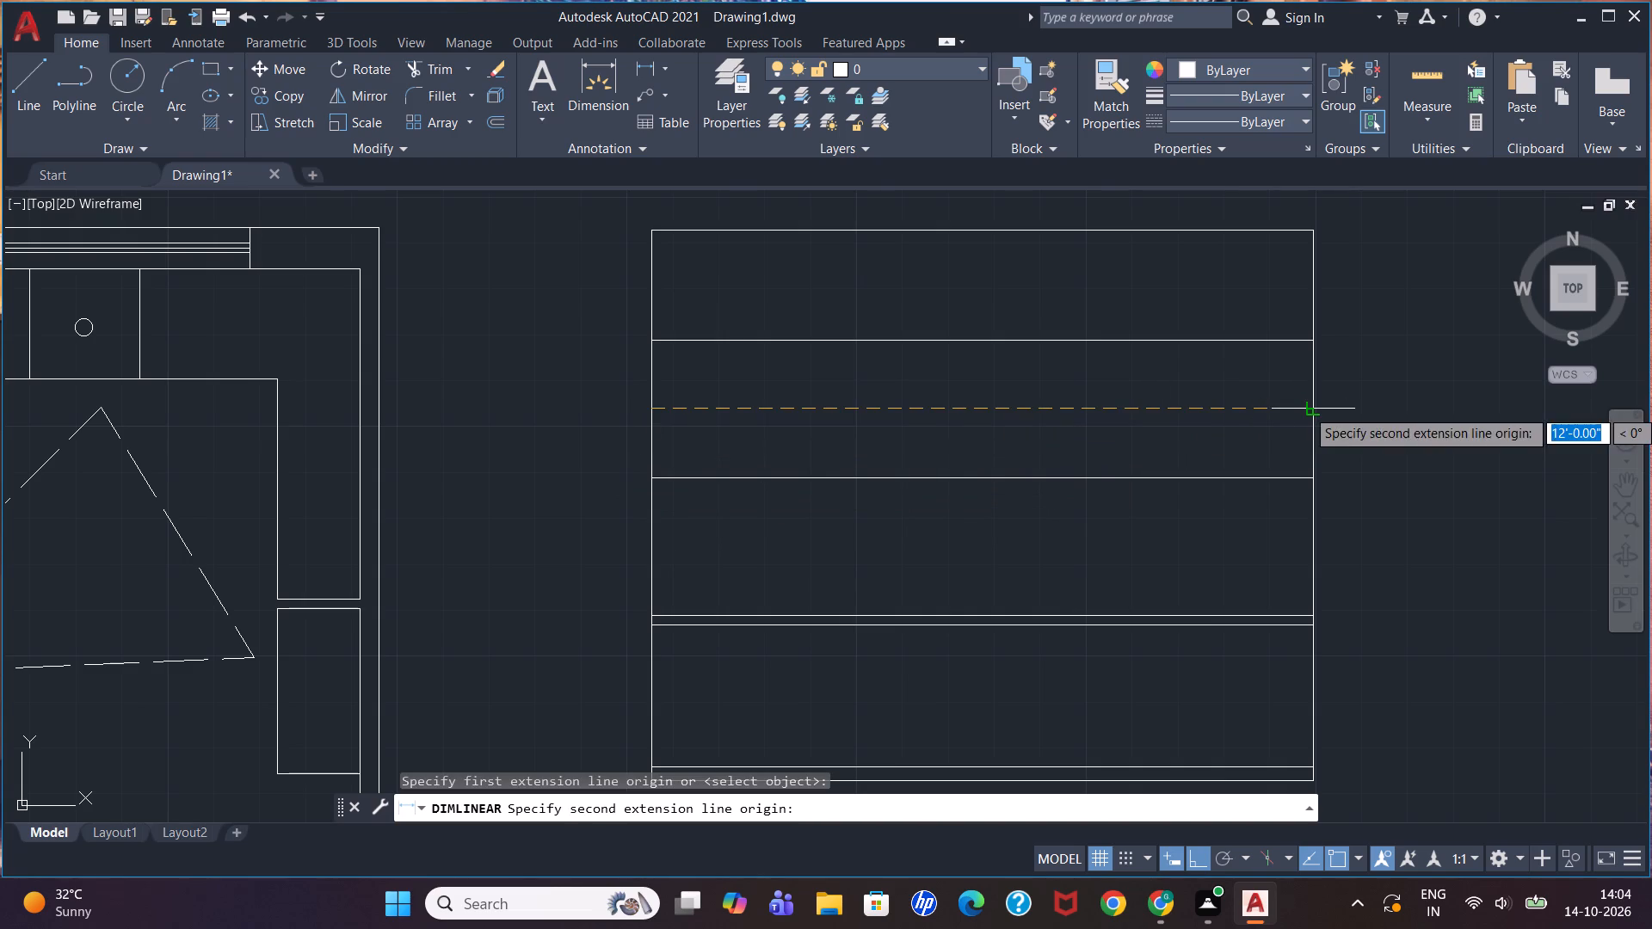
key("Escape")
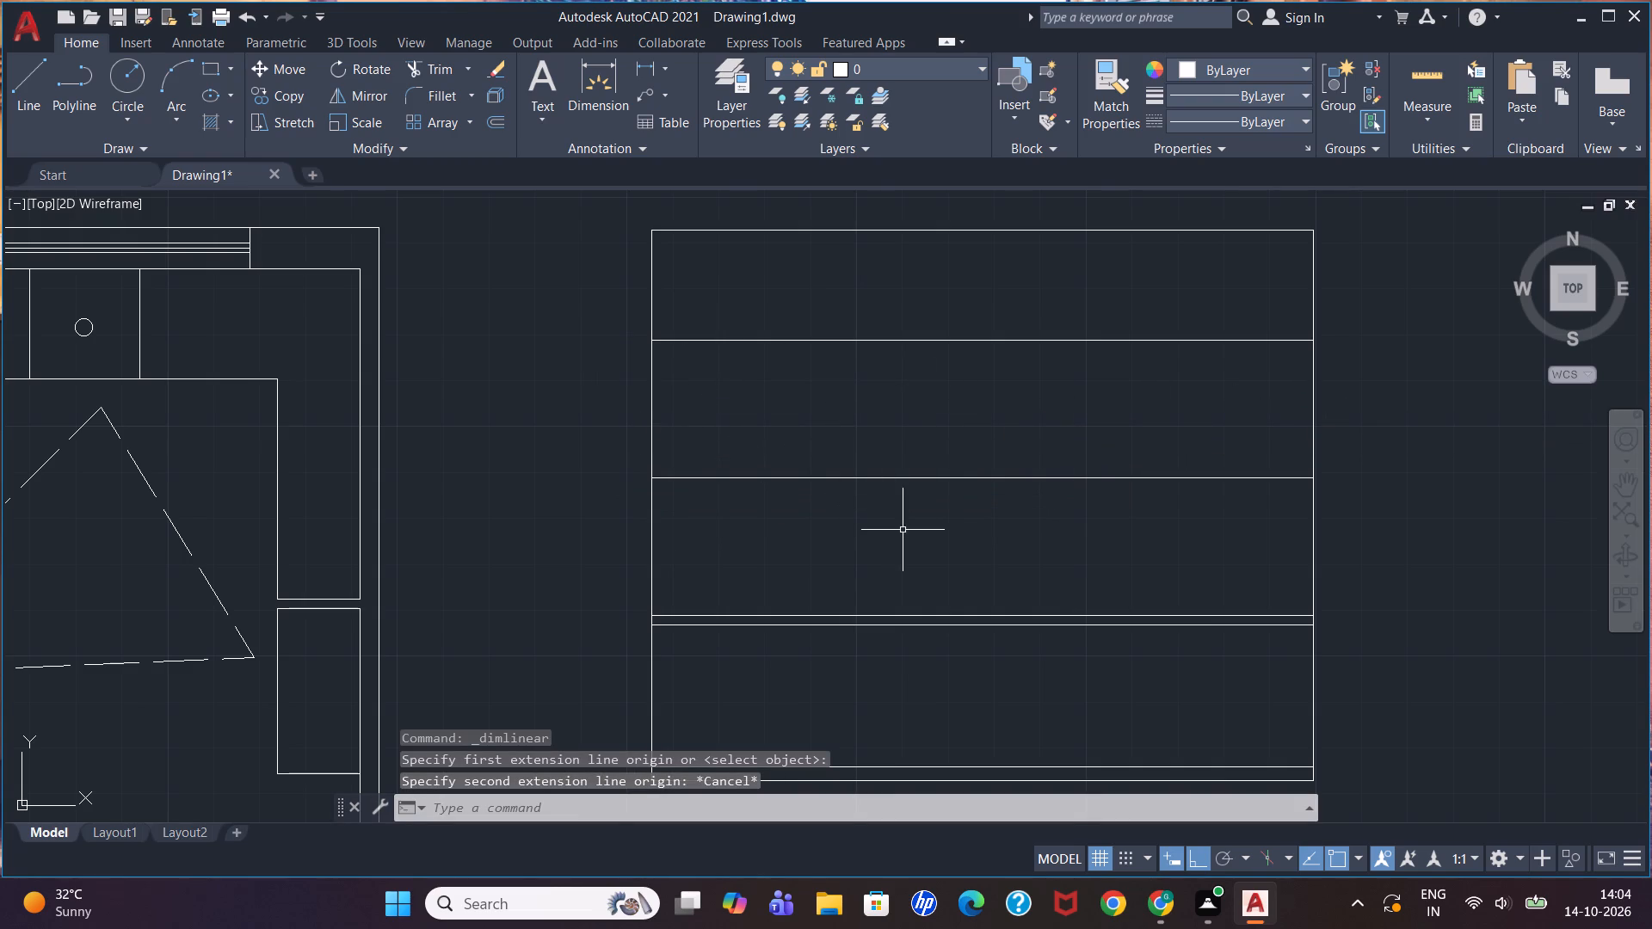
Check the distances from the plan's left inner wall and from the inner counter corner to the sink's near edge with linear dimensions.
scroll(188, 335, "down", 1)
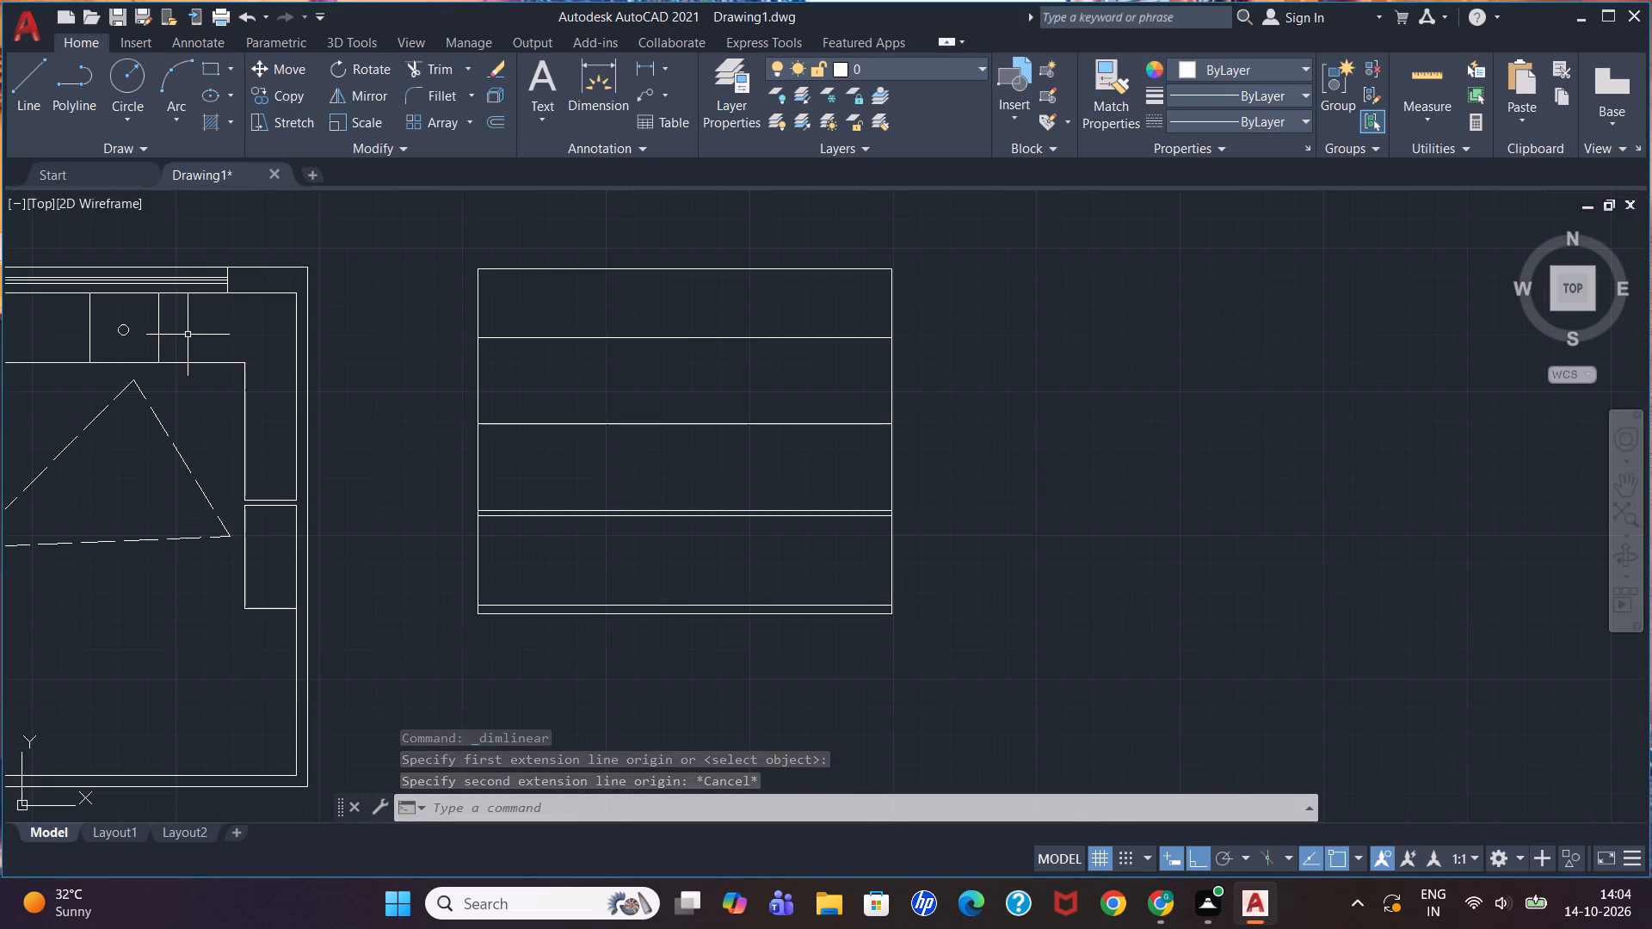
scroll(174, 368, "down", 2)
scroll(101, 385, "up", 2)
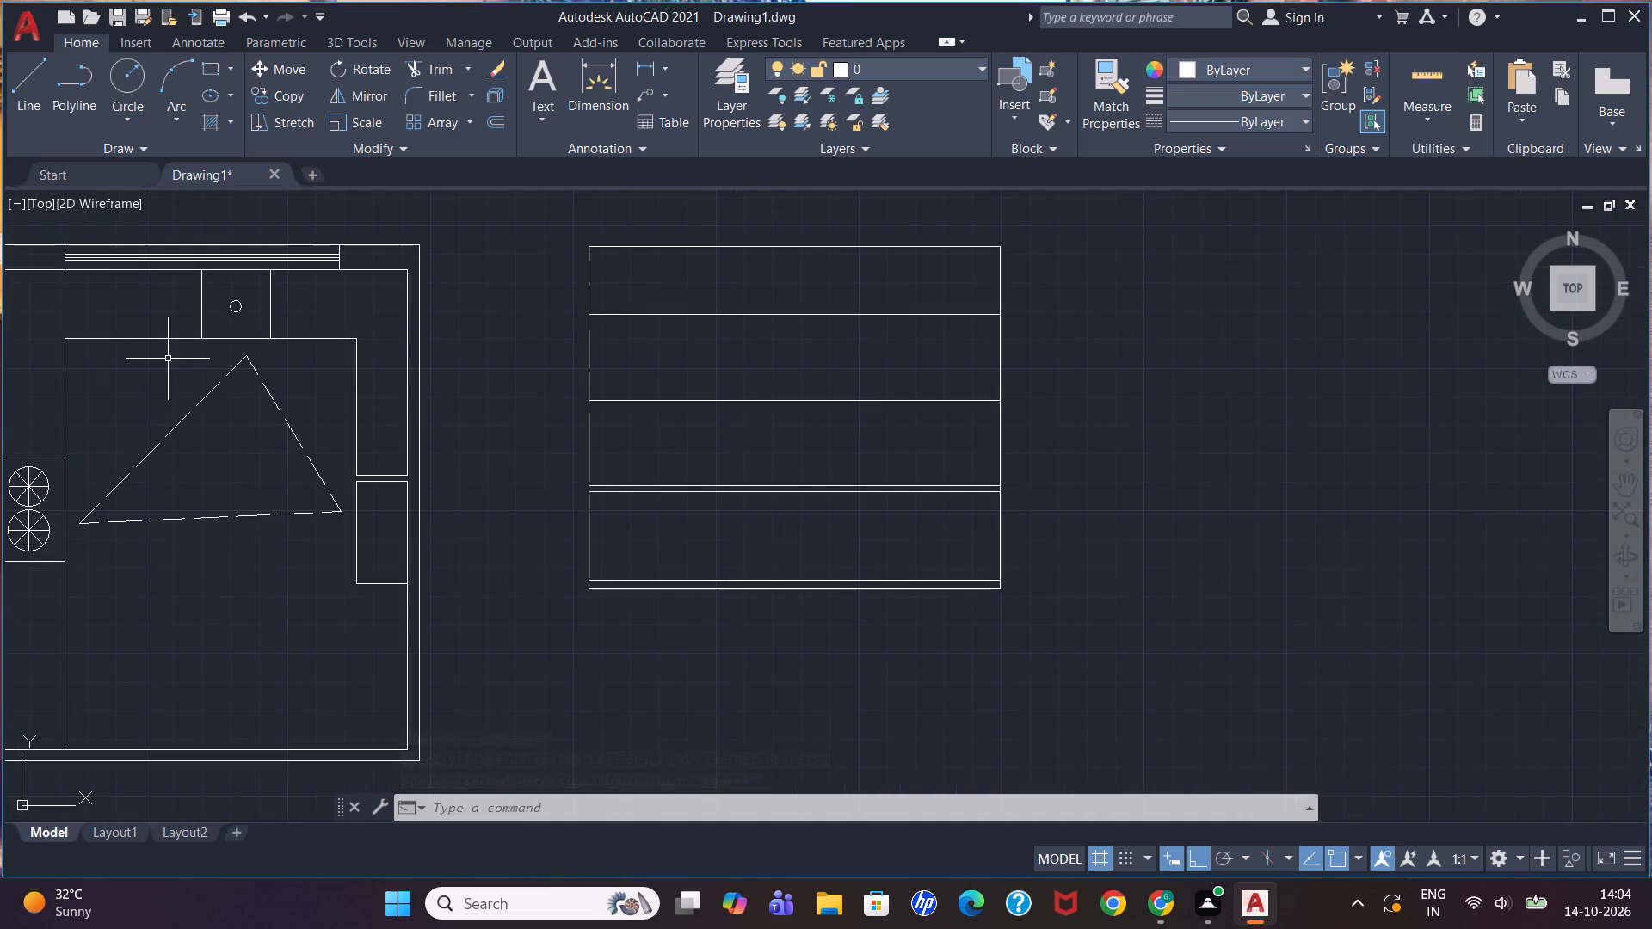
scroll(168, 359, "down", 1)
scroll(18, 348, "up", 1)
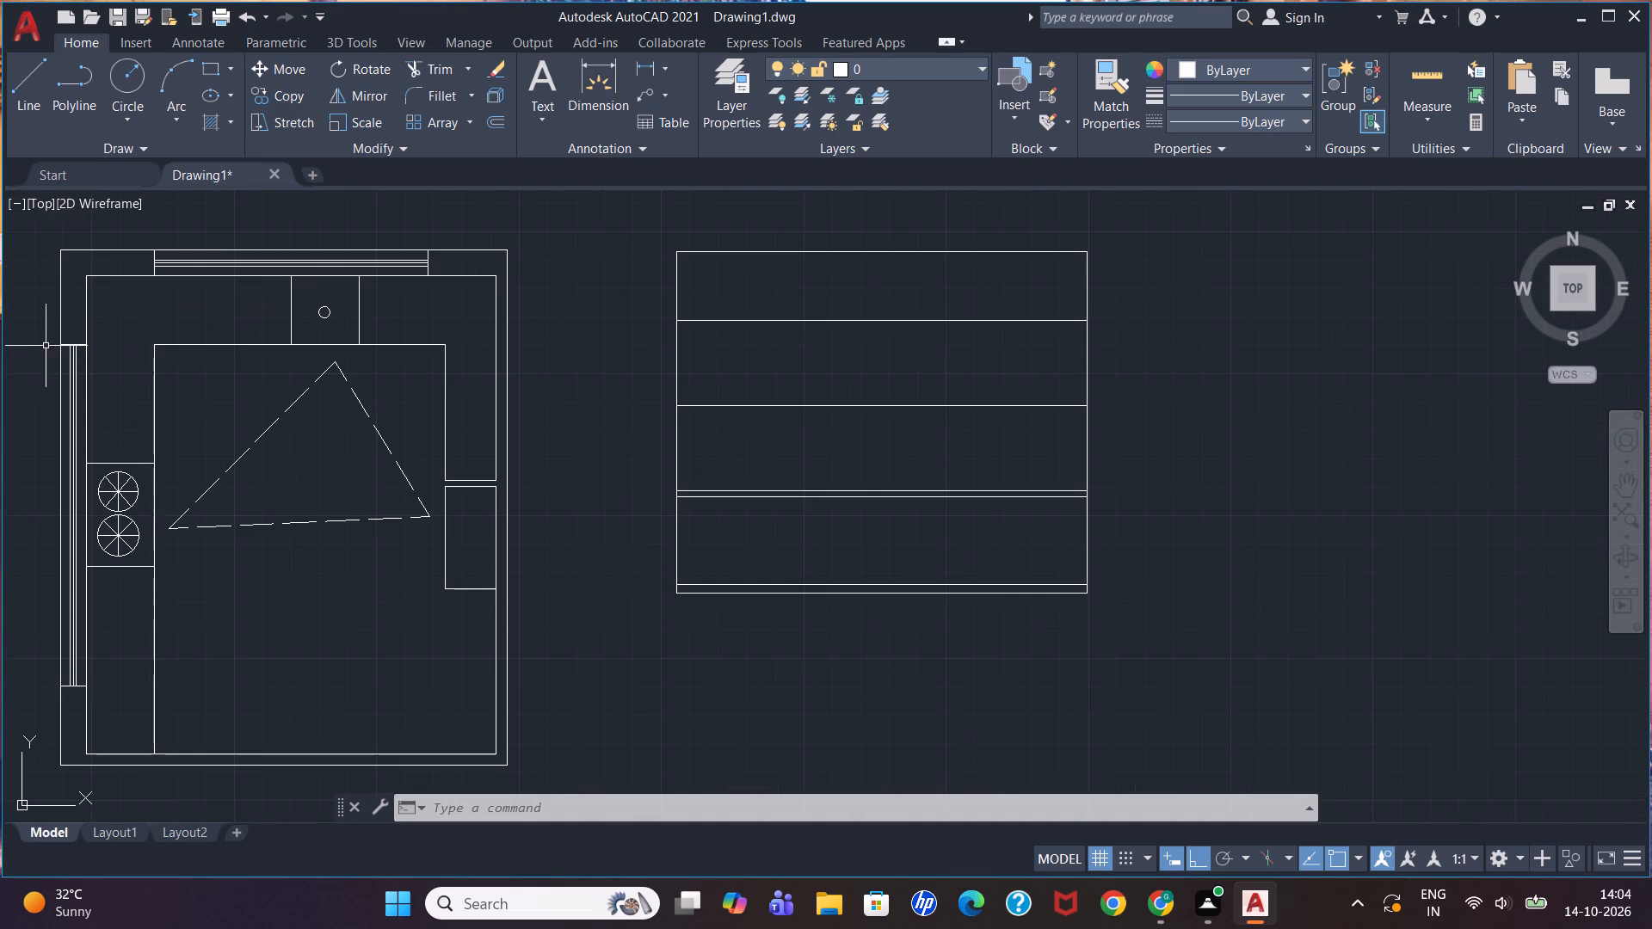
scroll(112, 346, "up", 1)
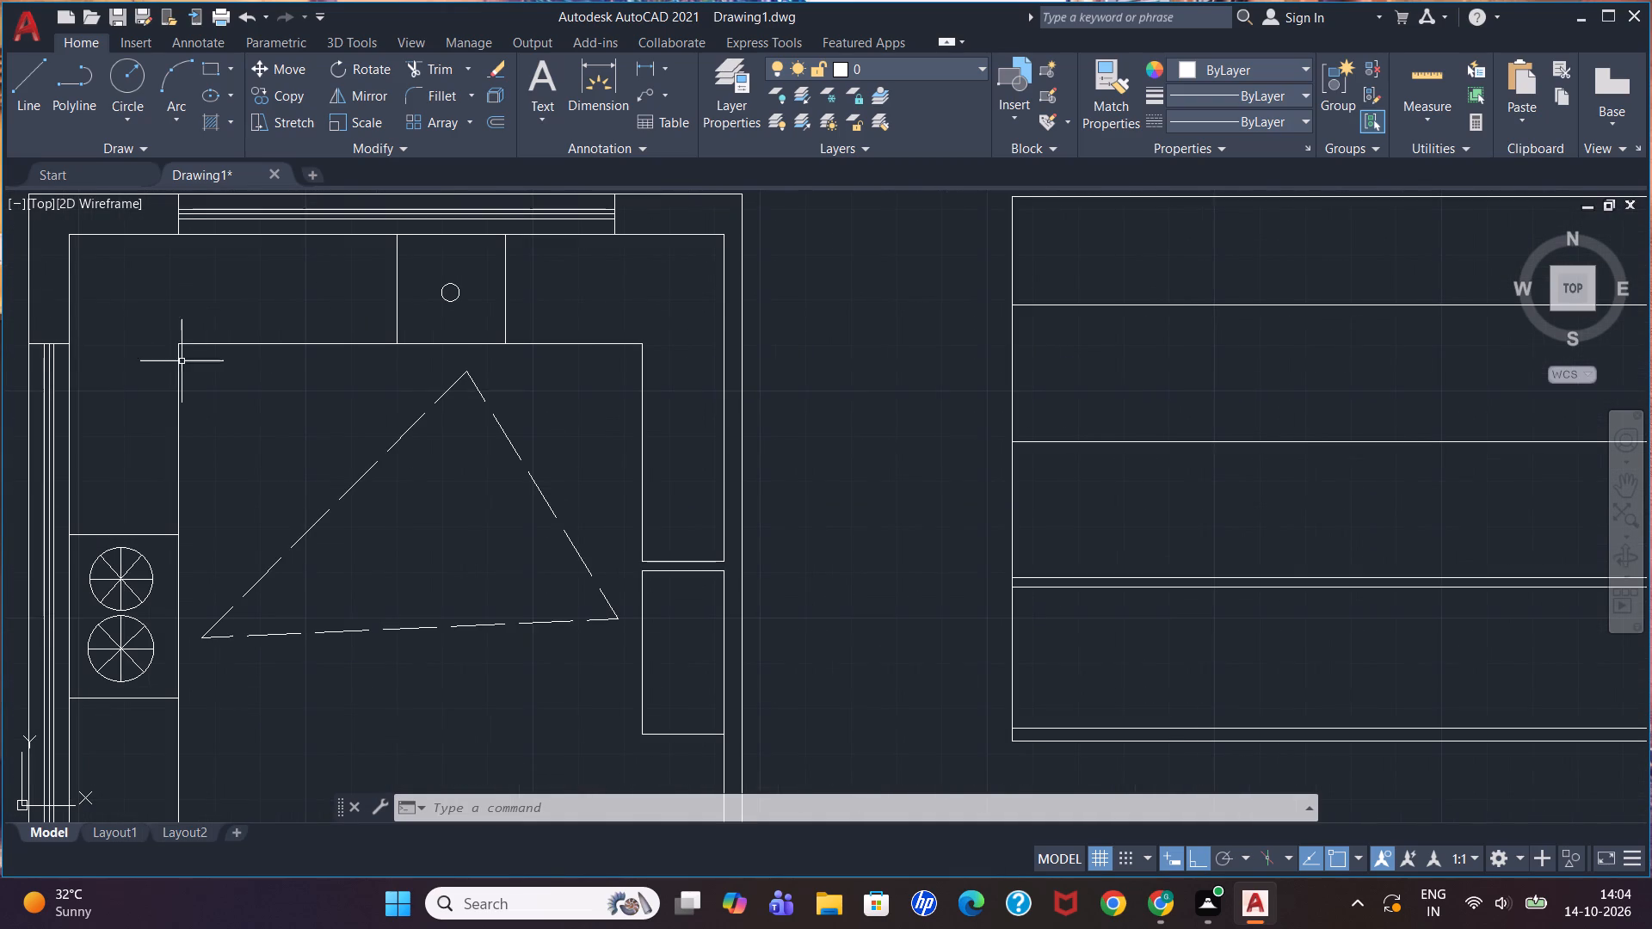
scroll(299, 380, "down", 1)
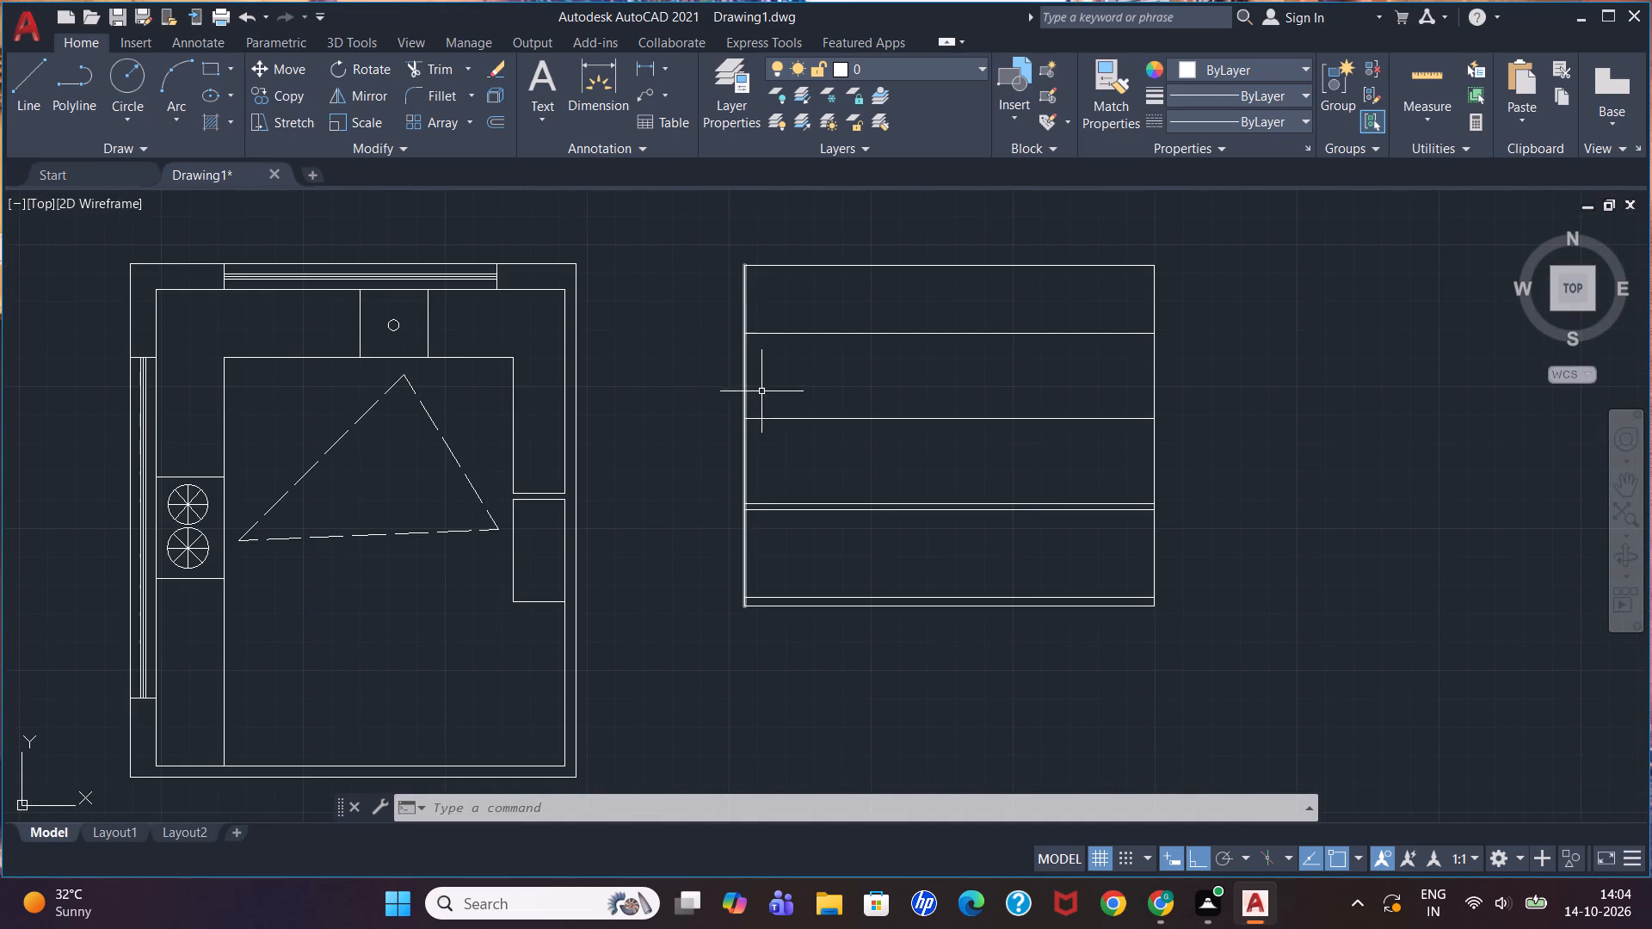
scroll(249, 337, "up", 1)
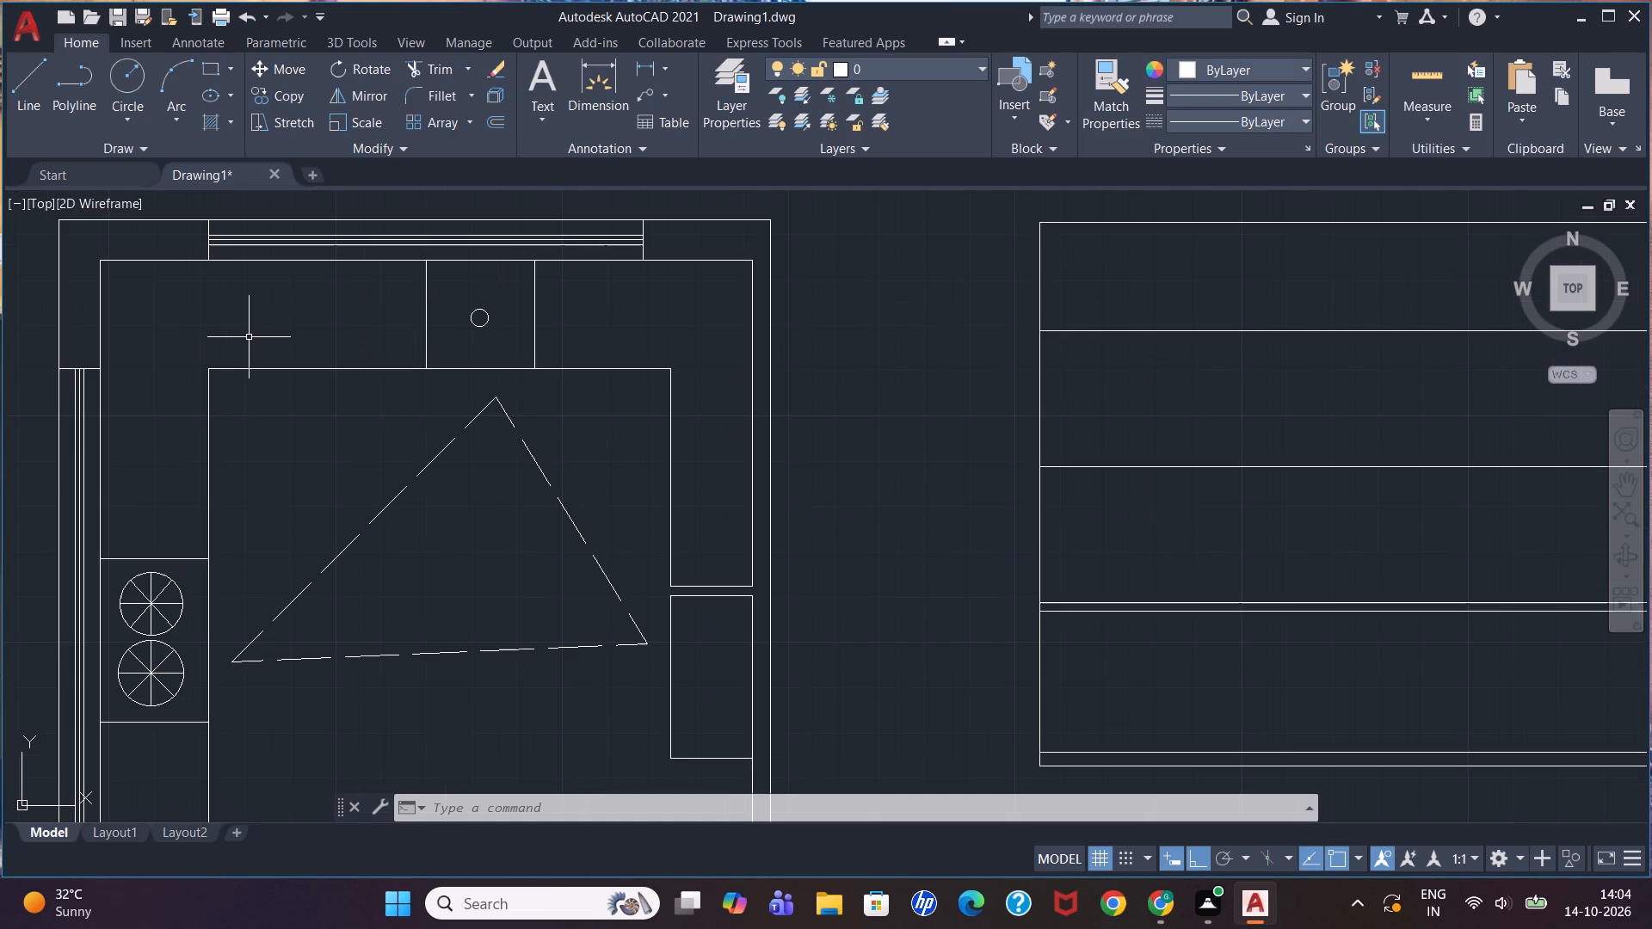
left_click(641, 65)
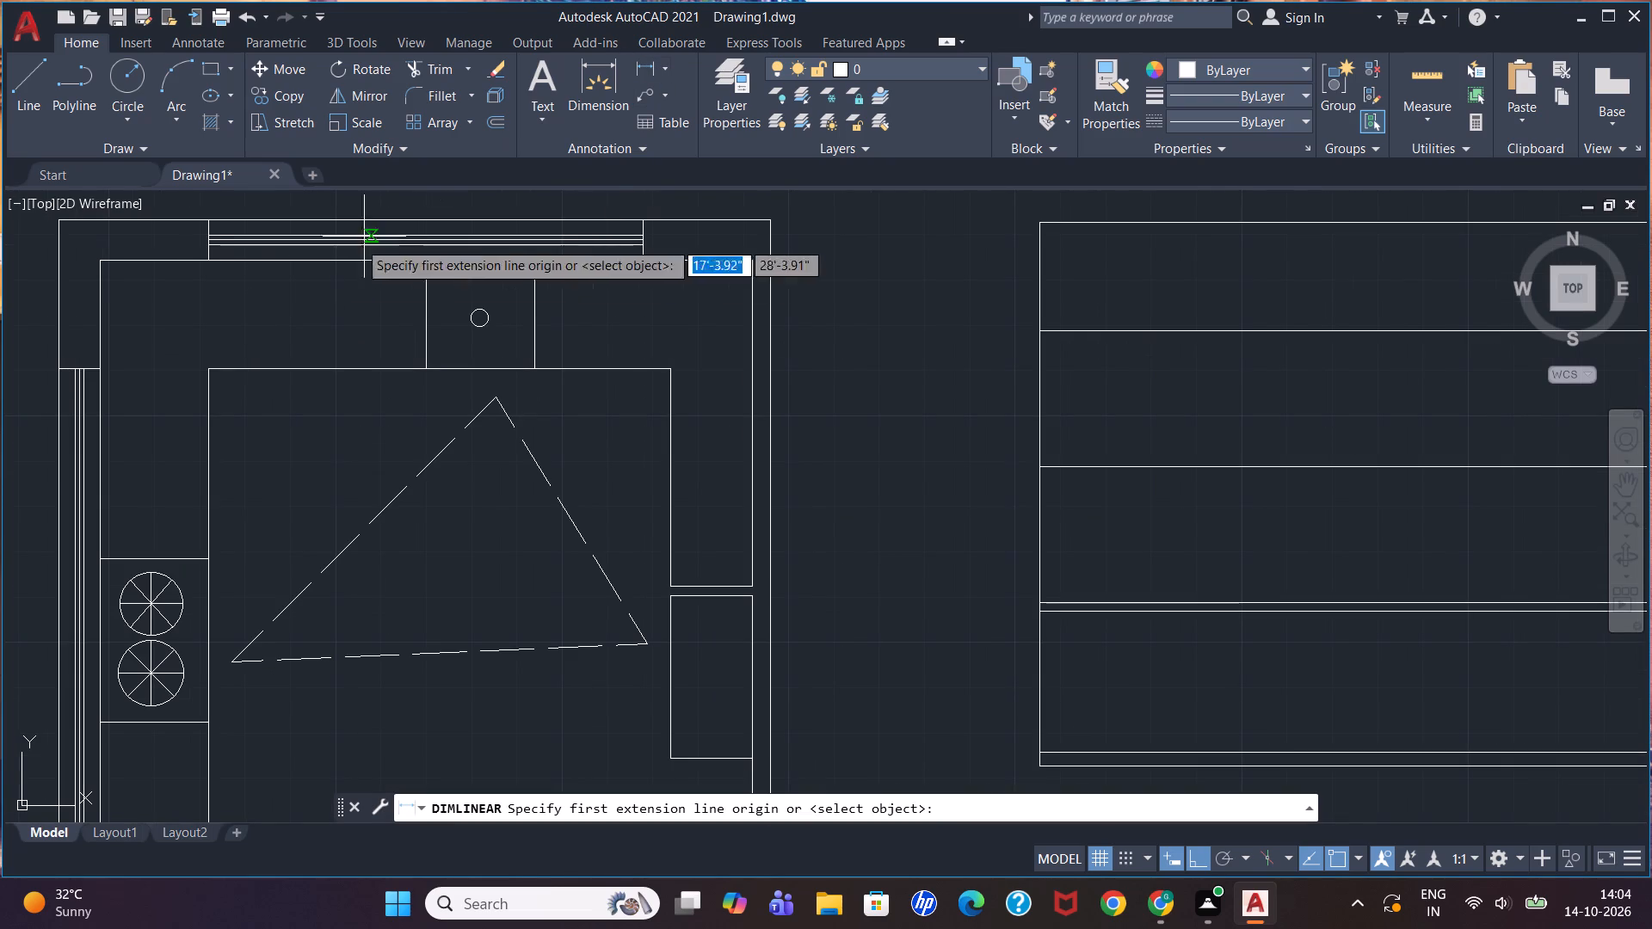
left_click(100, 372)
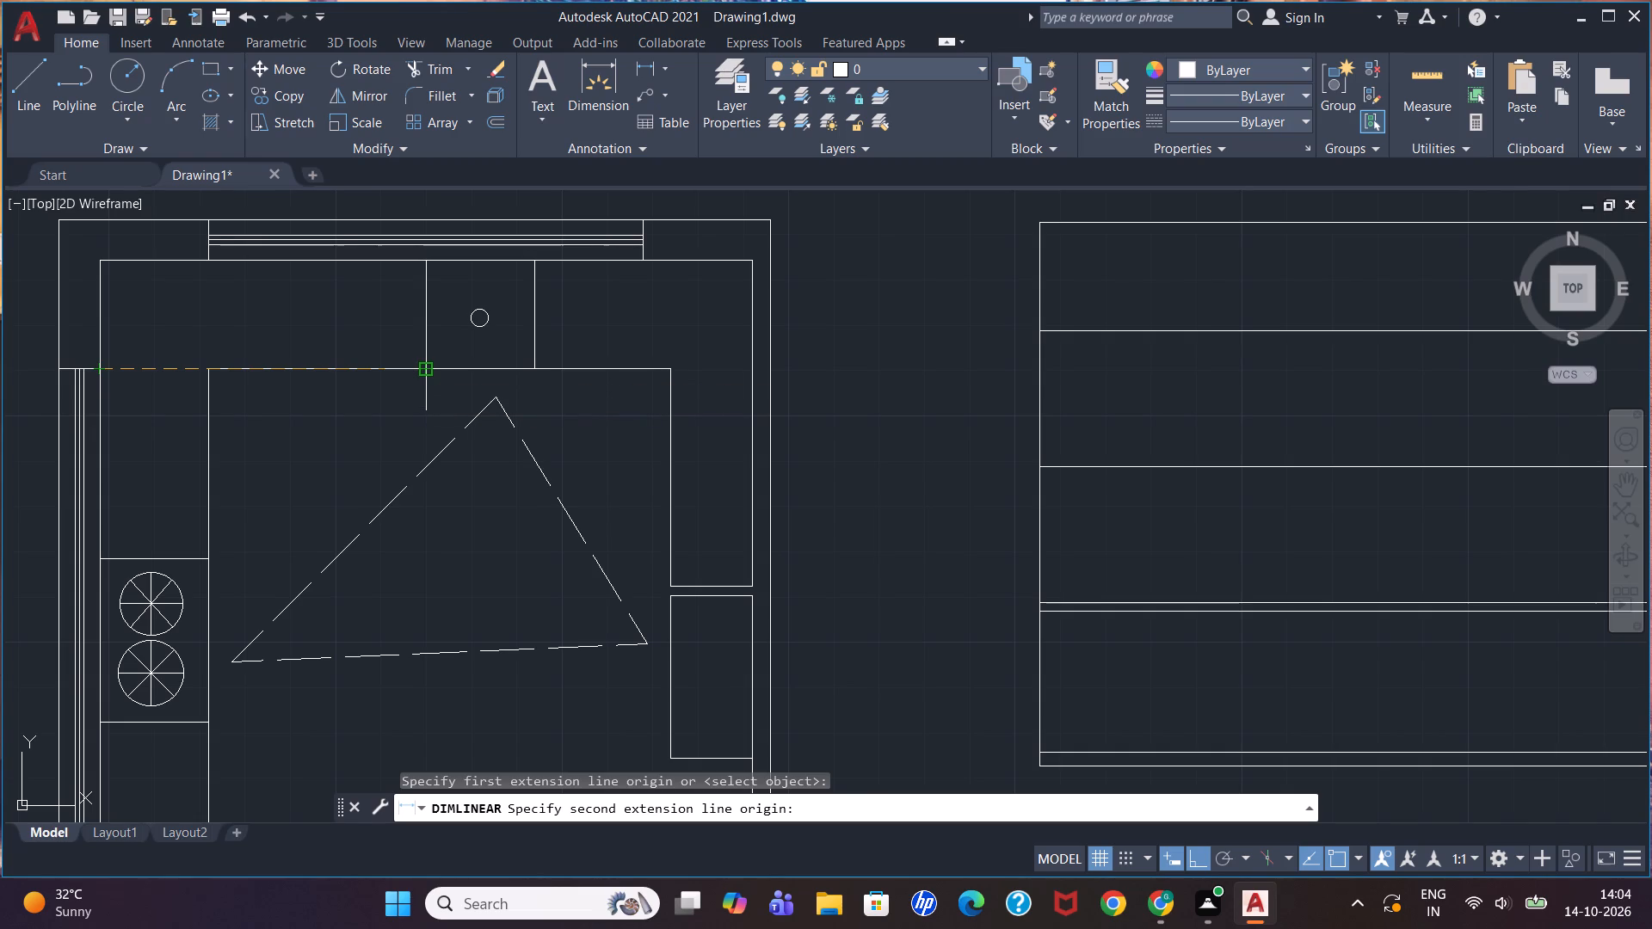
key("Escape")
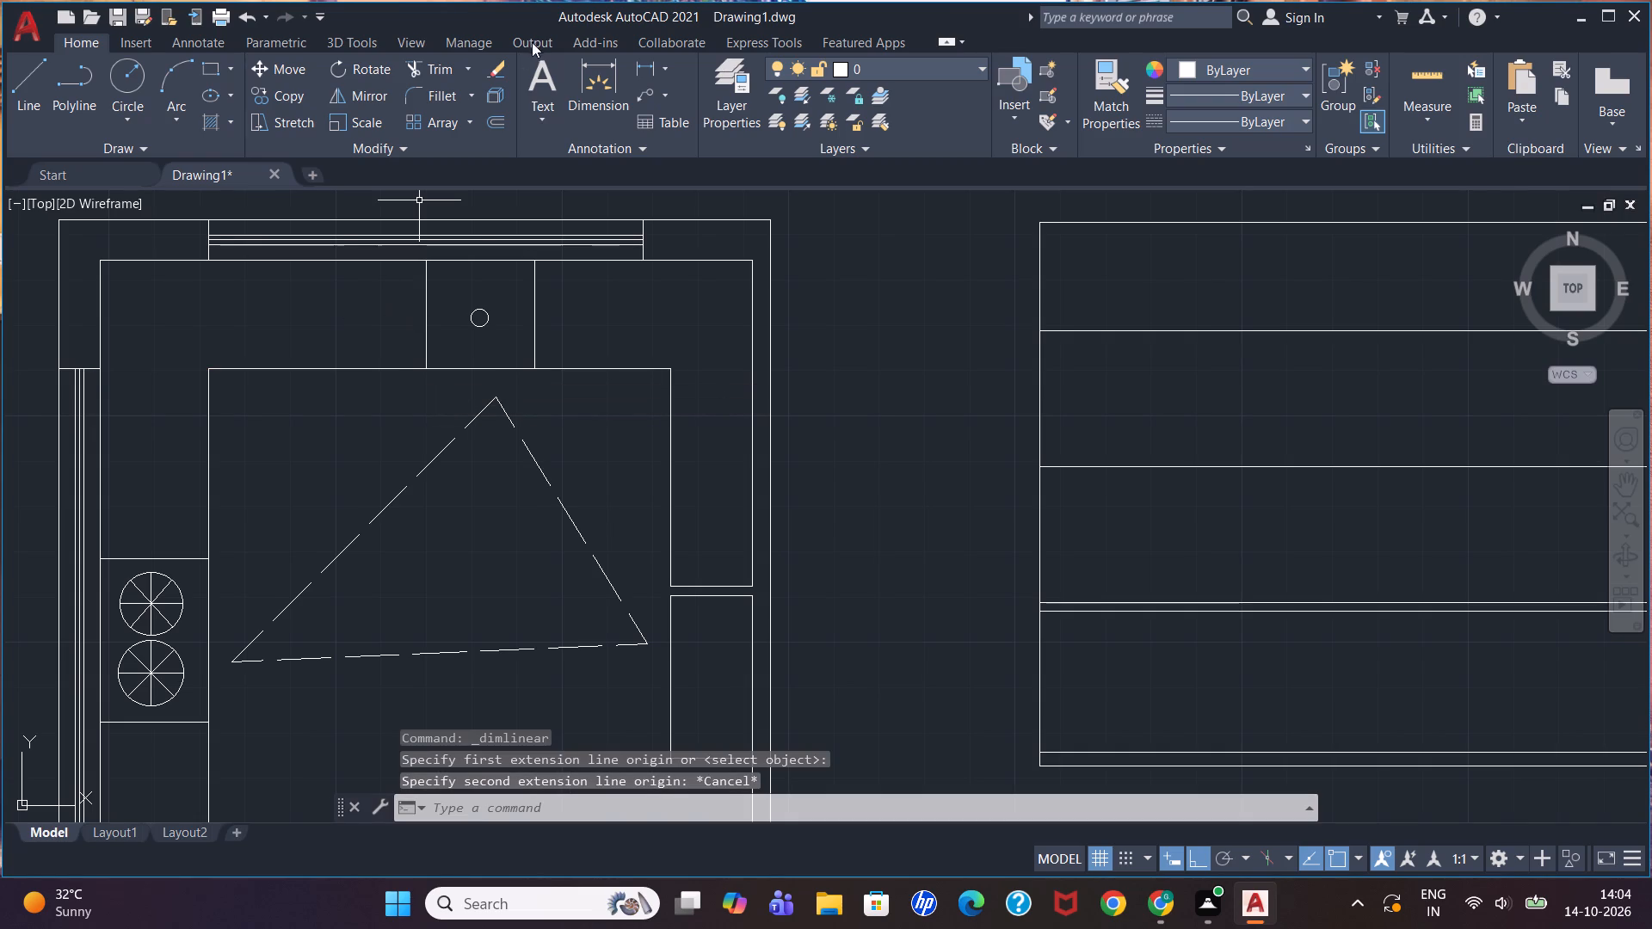
left_click(646, 72)
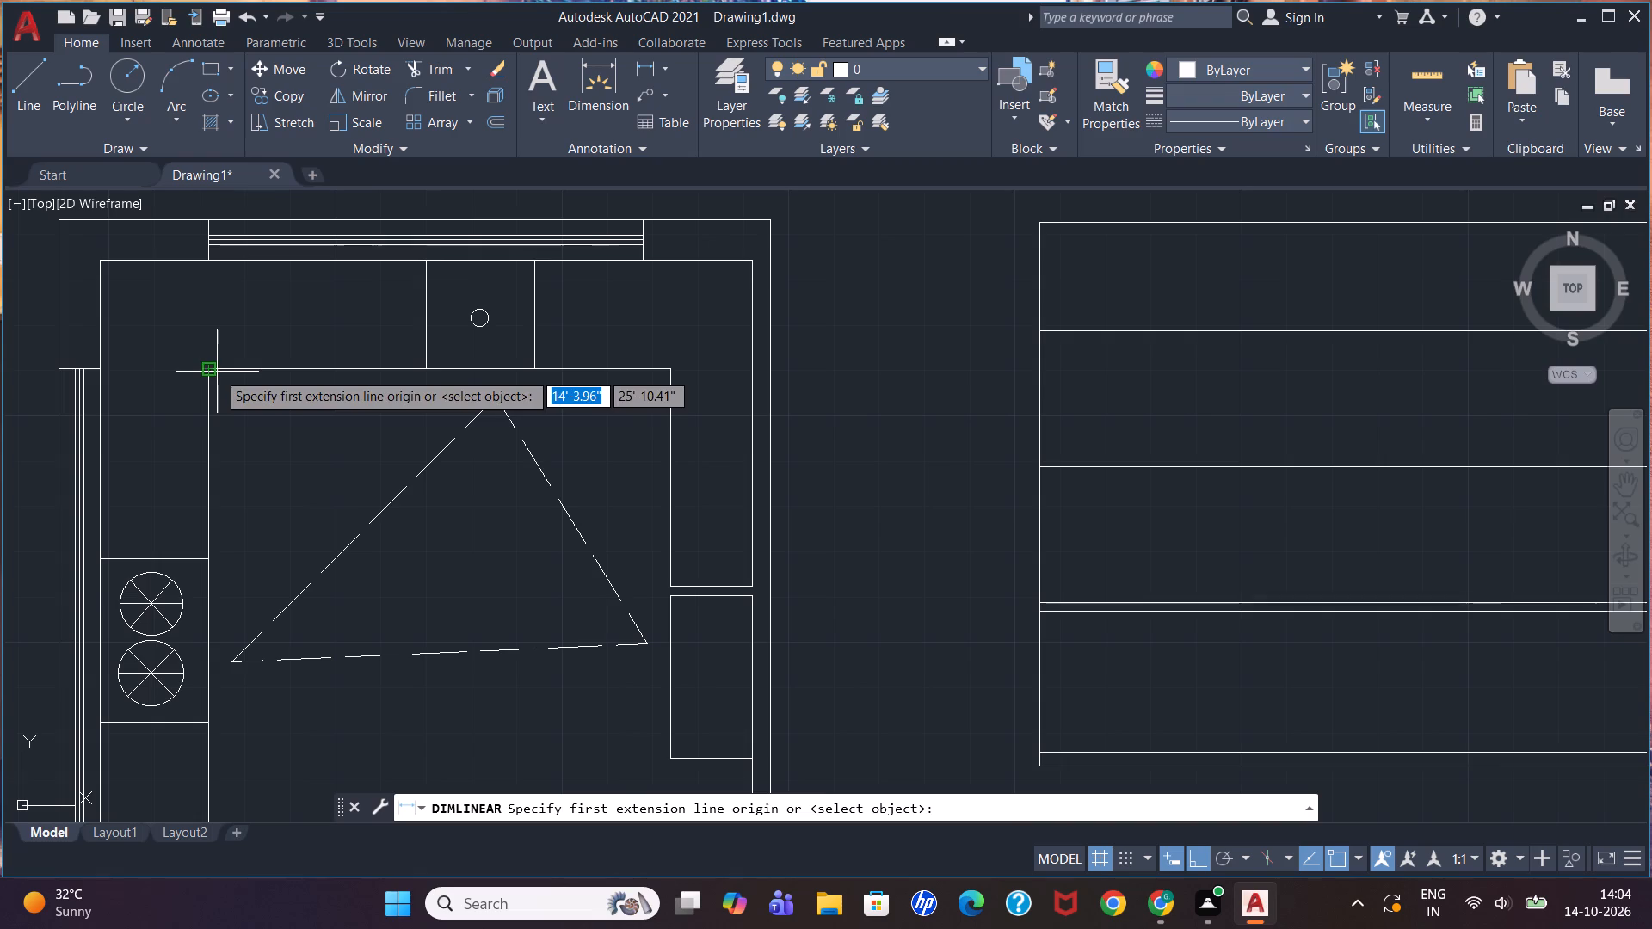
left_click(204, 372)
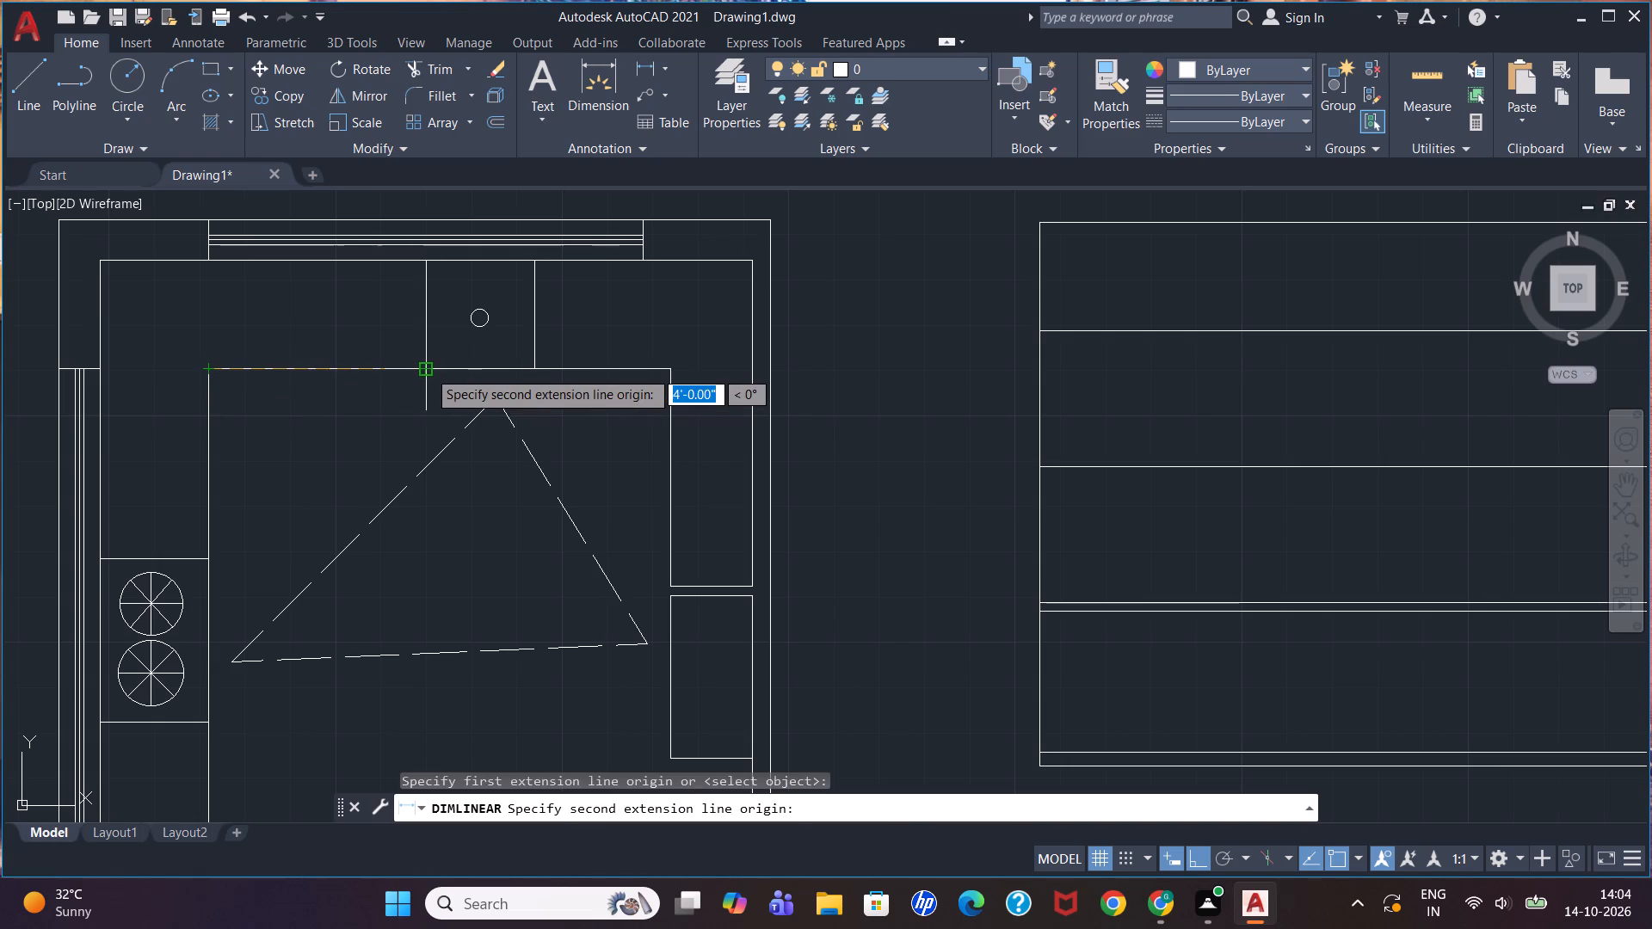
key("Escape")
Draw a 6' line along the countertop's upper line from the elevation's left edge, ending with a 2" vertical down to its lower line.
scroll(640, 330, "down", 2)
scroll(890, 333, "up", 1)
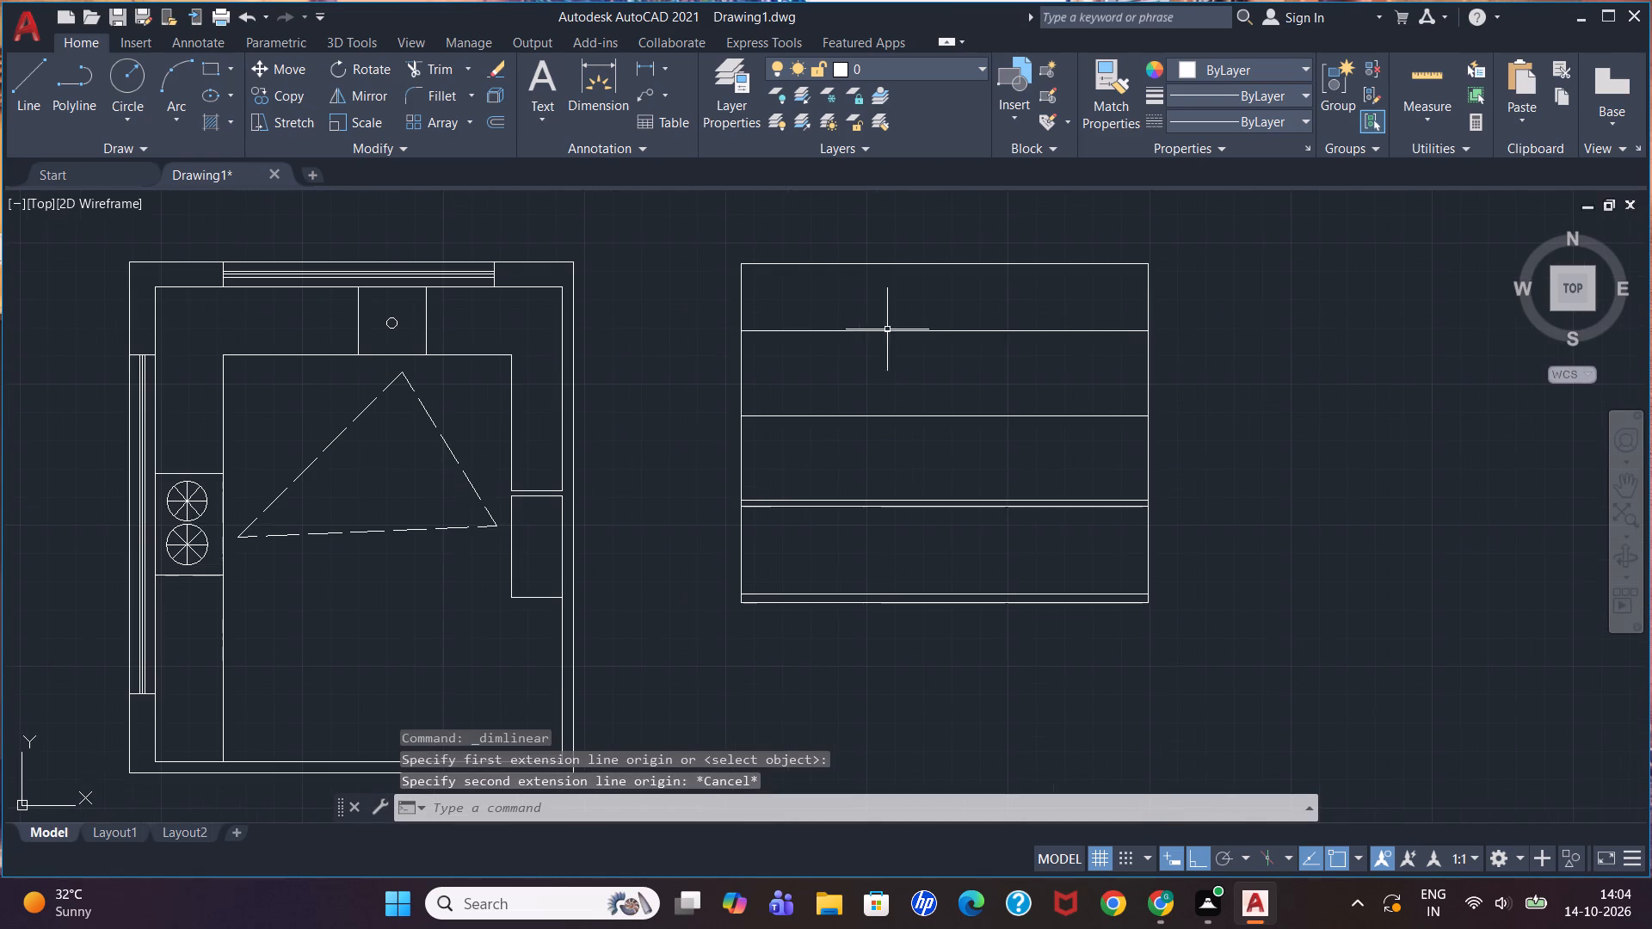
scroll(880, 508, "up", 1)
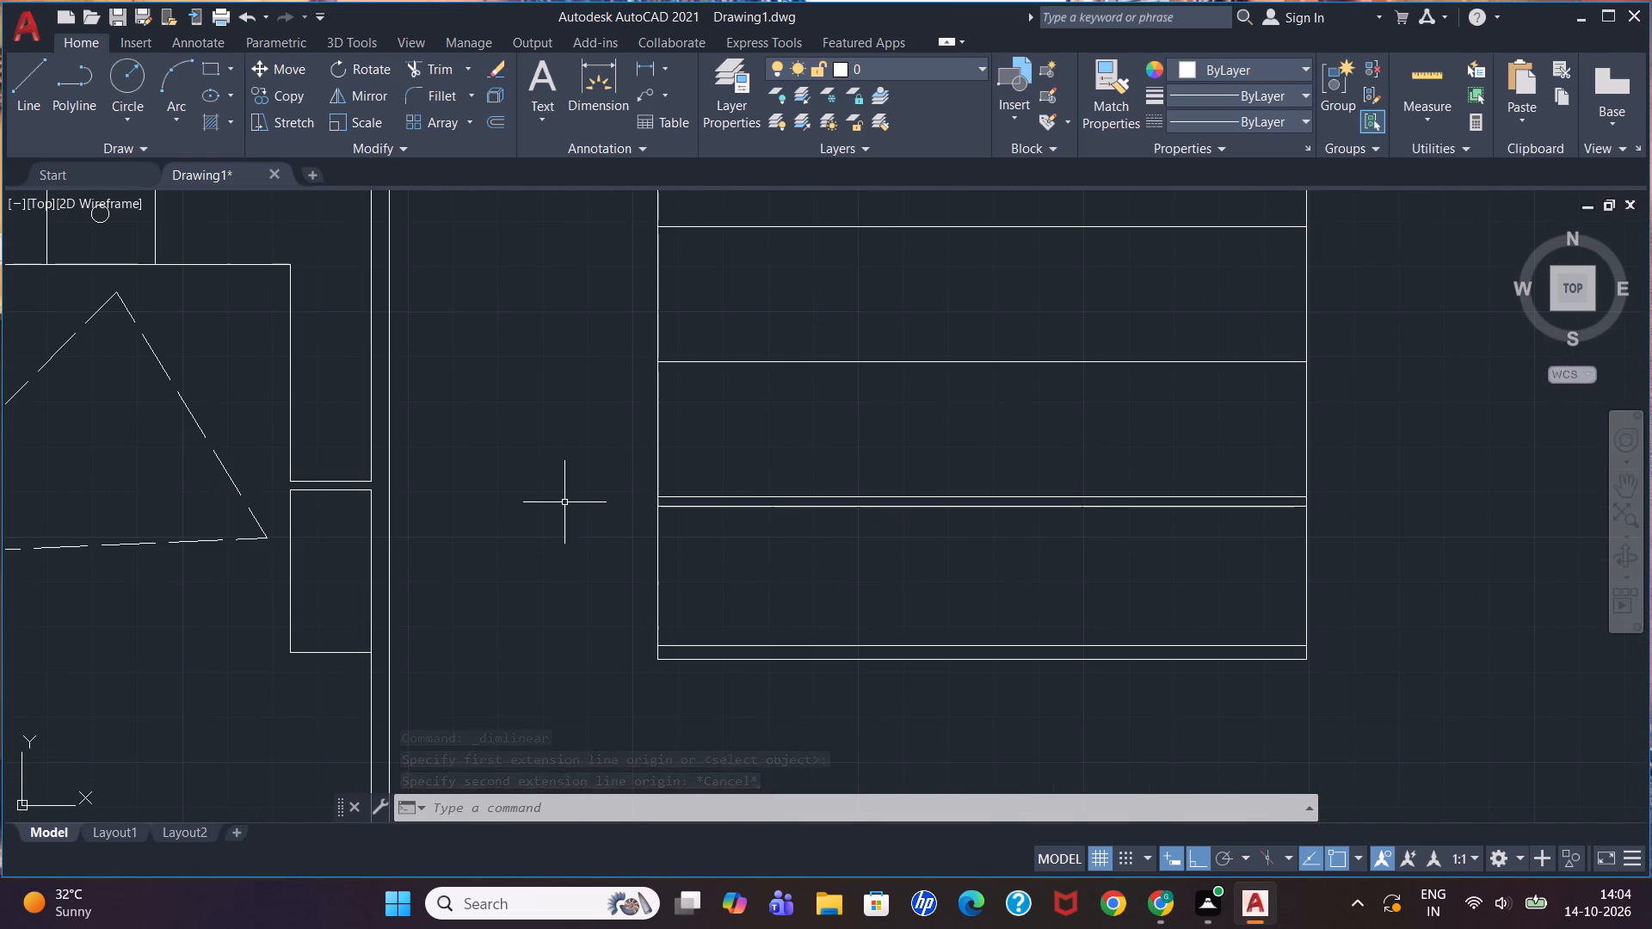
key("l")
key("Return")
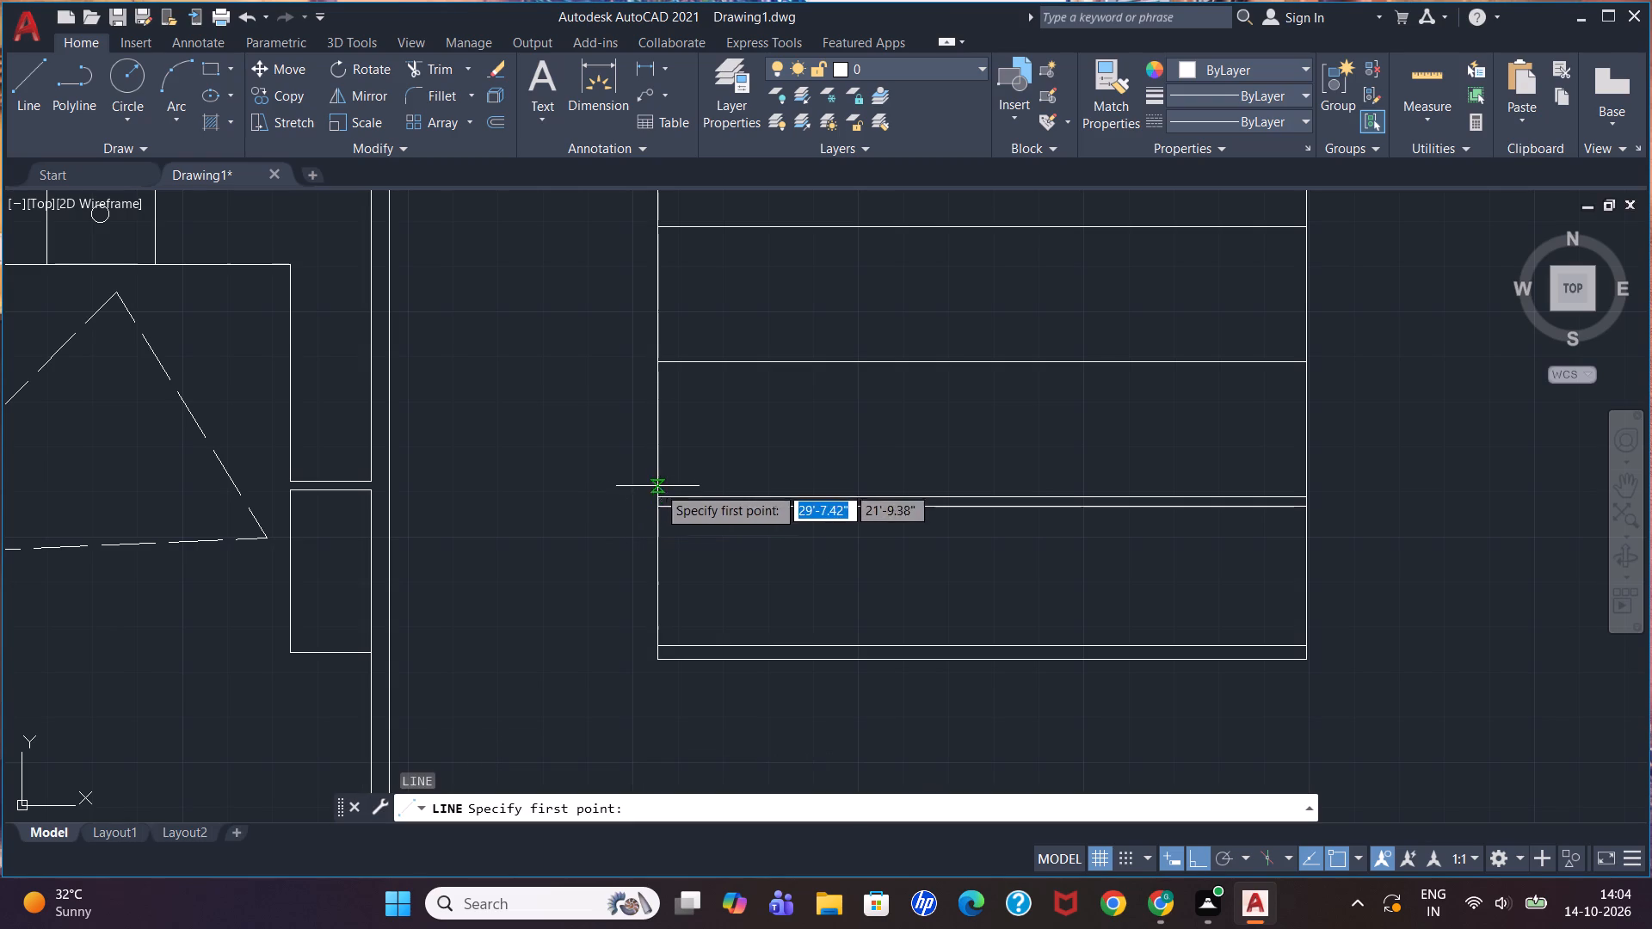
left_click(656, 491)
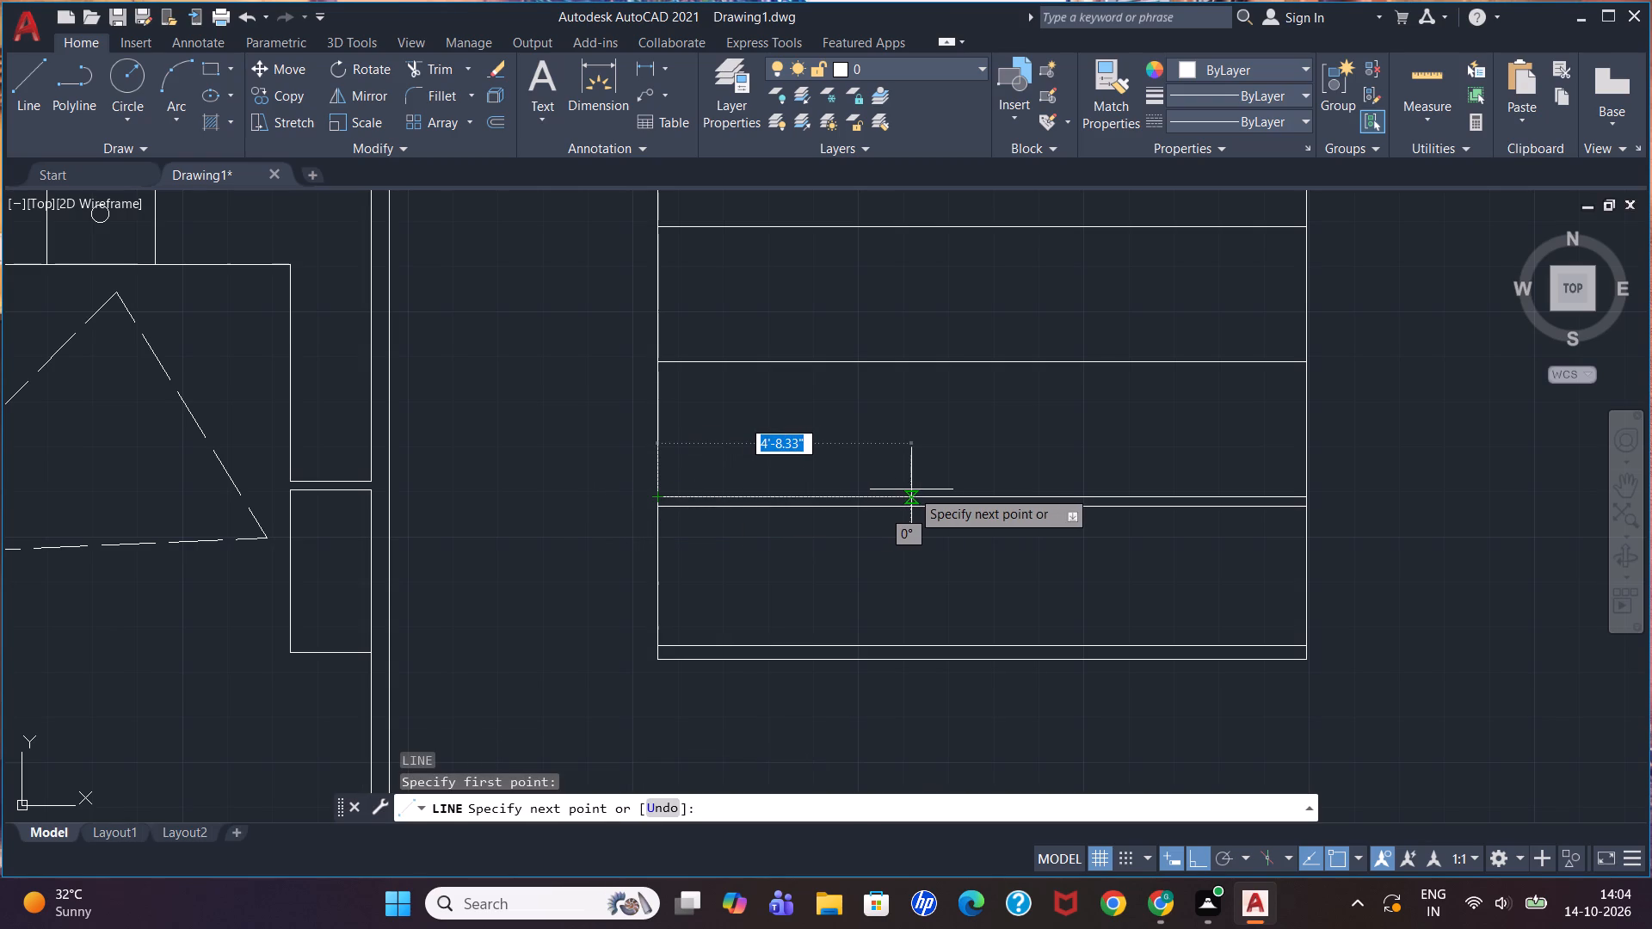
type("6'")
key("Return")
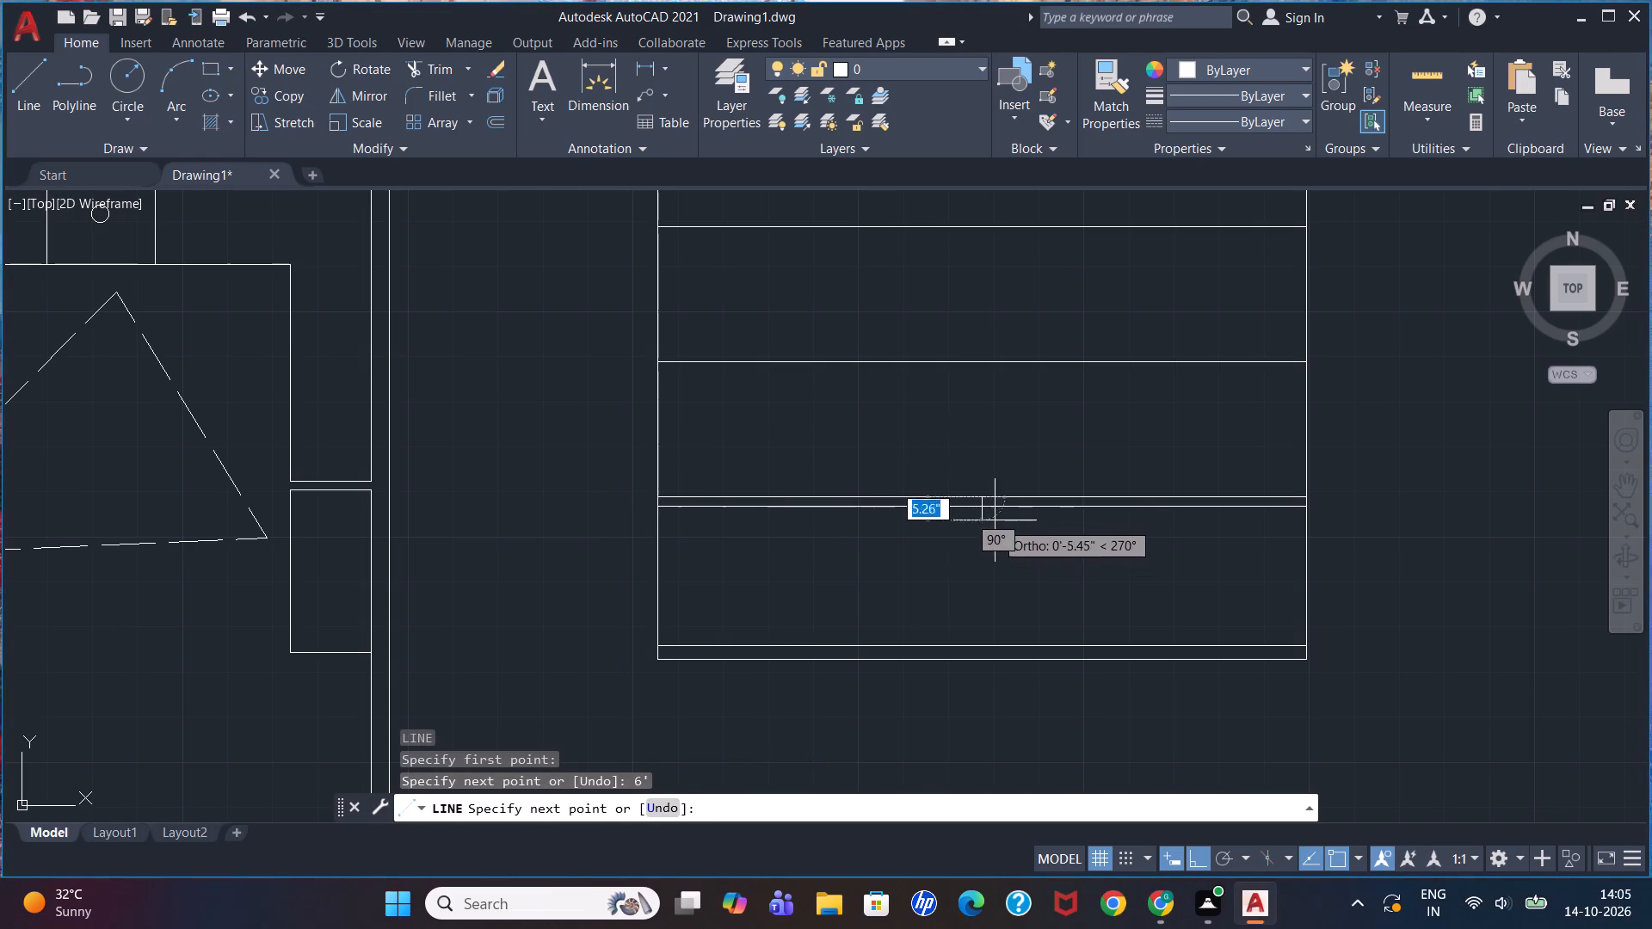
scroll(993, 506, "up", 1)
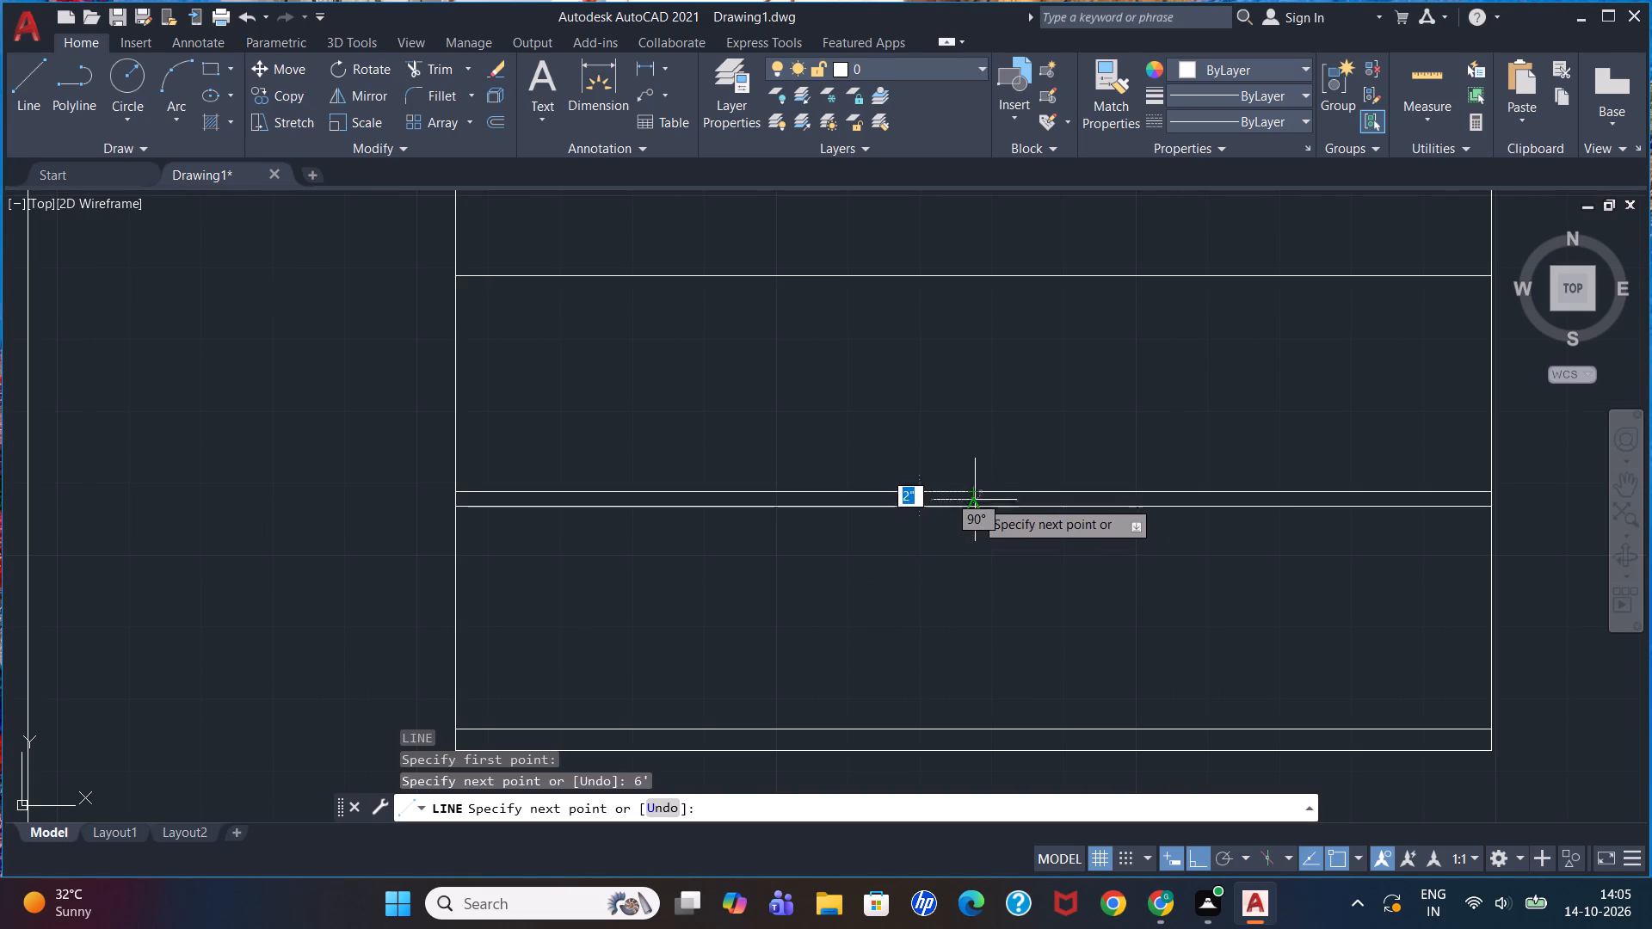
left_click(977, 501)
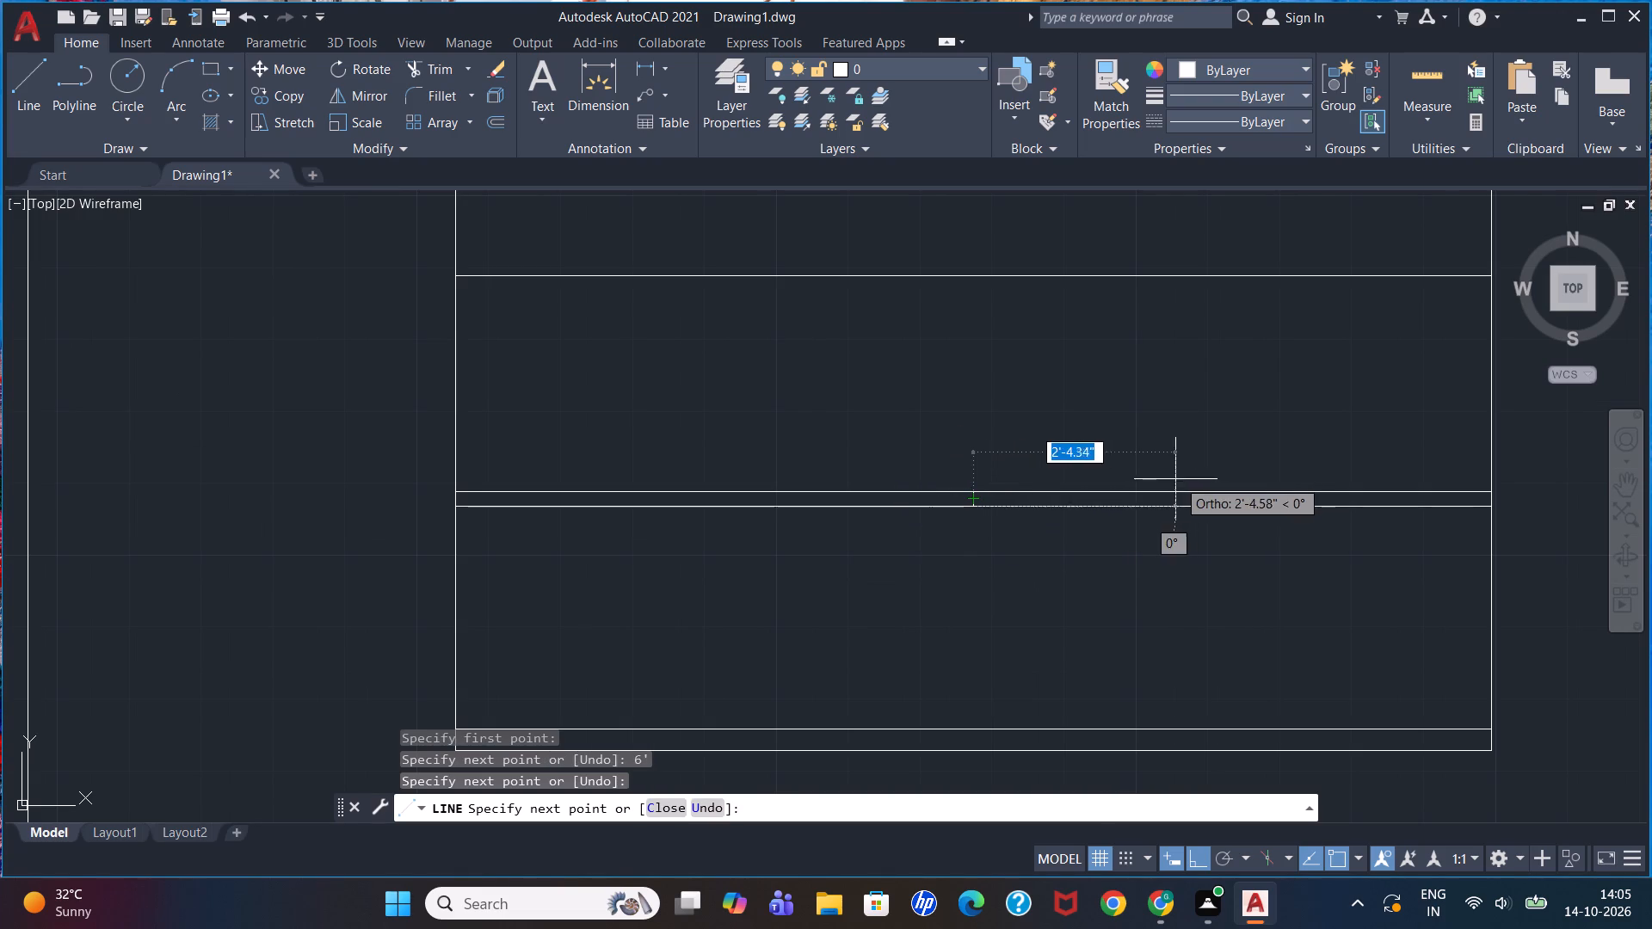
key("Escape")
Offset the short vertical line in the countertop 2' to the right to mark the sink's width.
key("o")
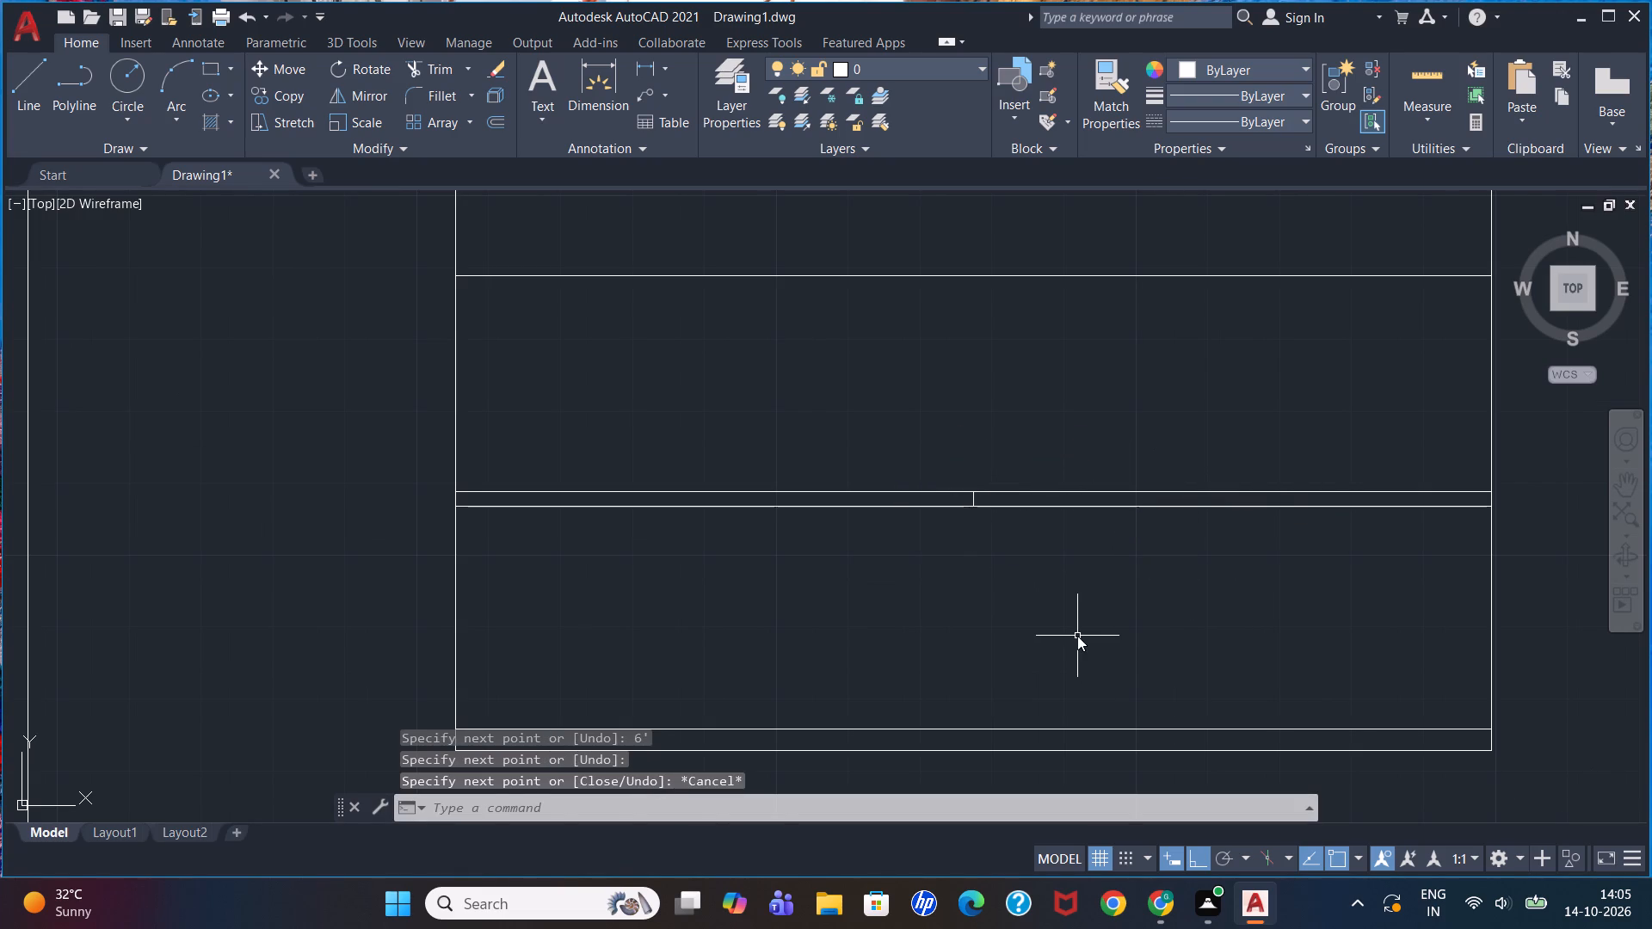
key("Return")
type("2'")
key("Return")
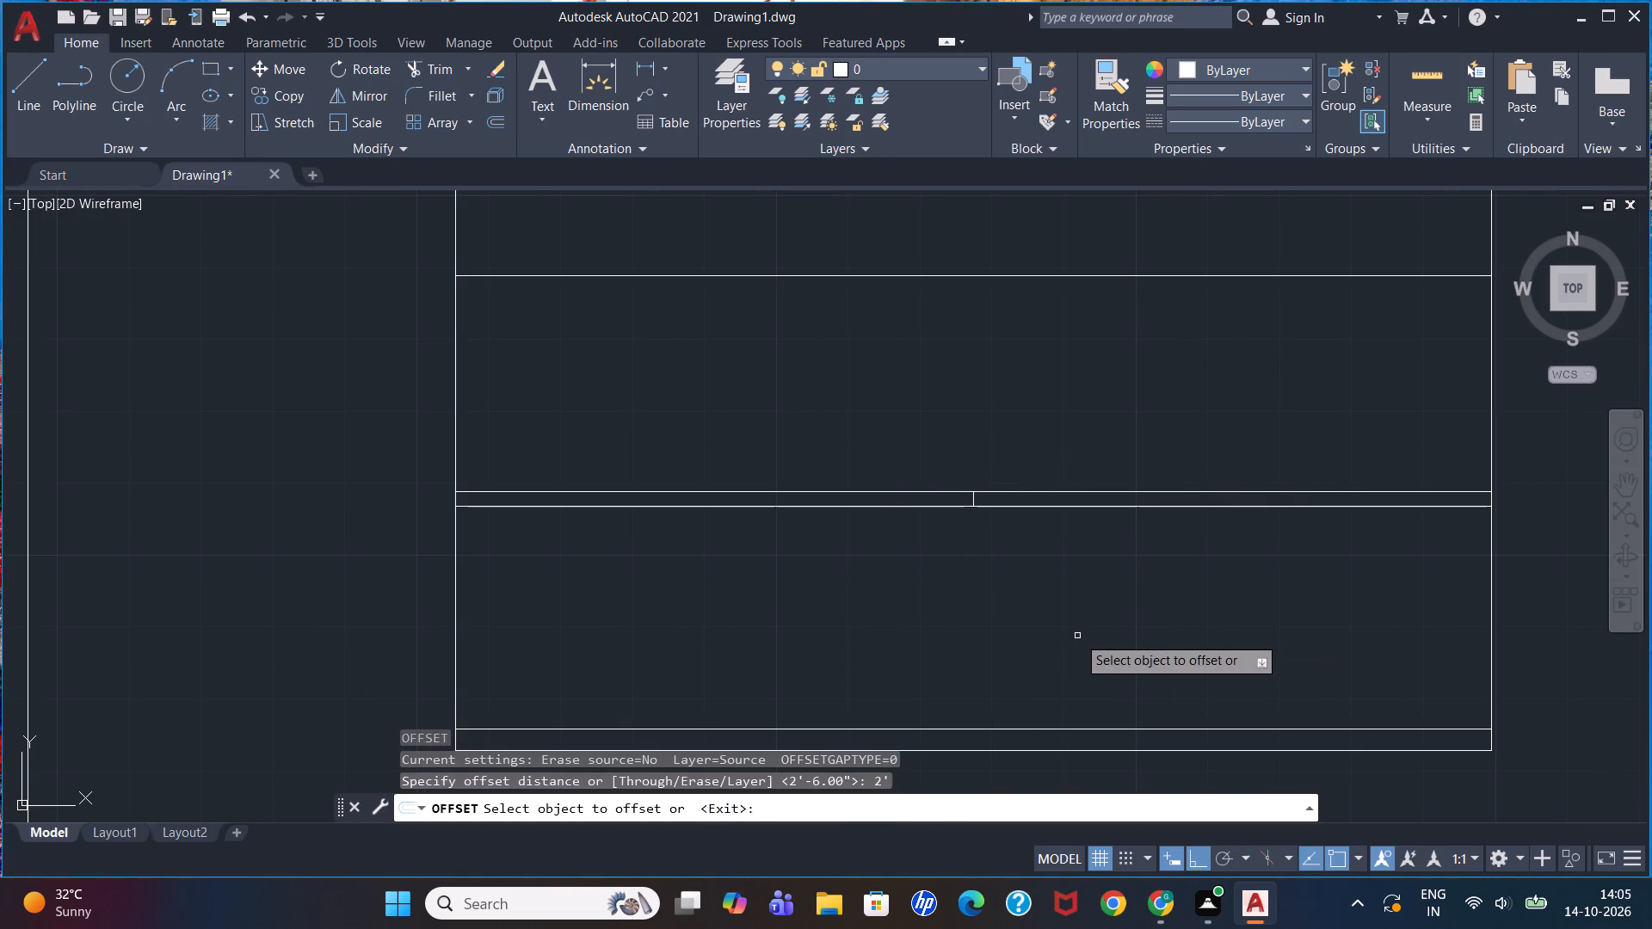
left_click(972, 501)
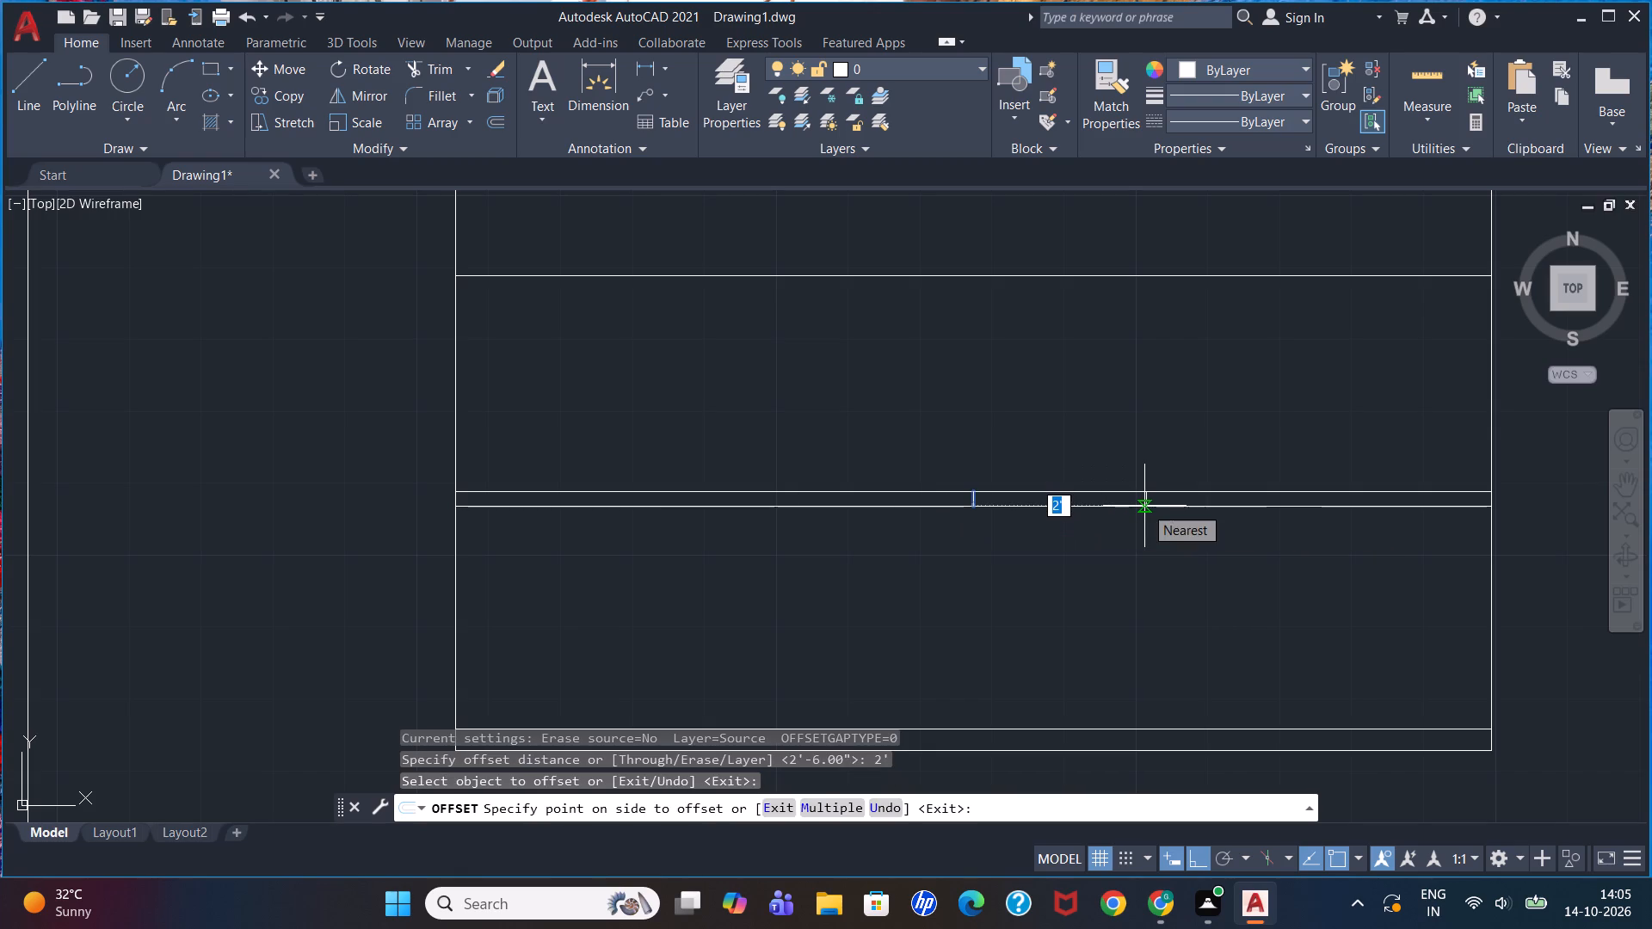
left_click(1144, 506)
key("Escape")
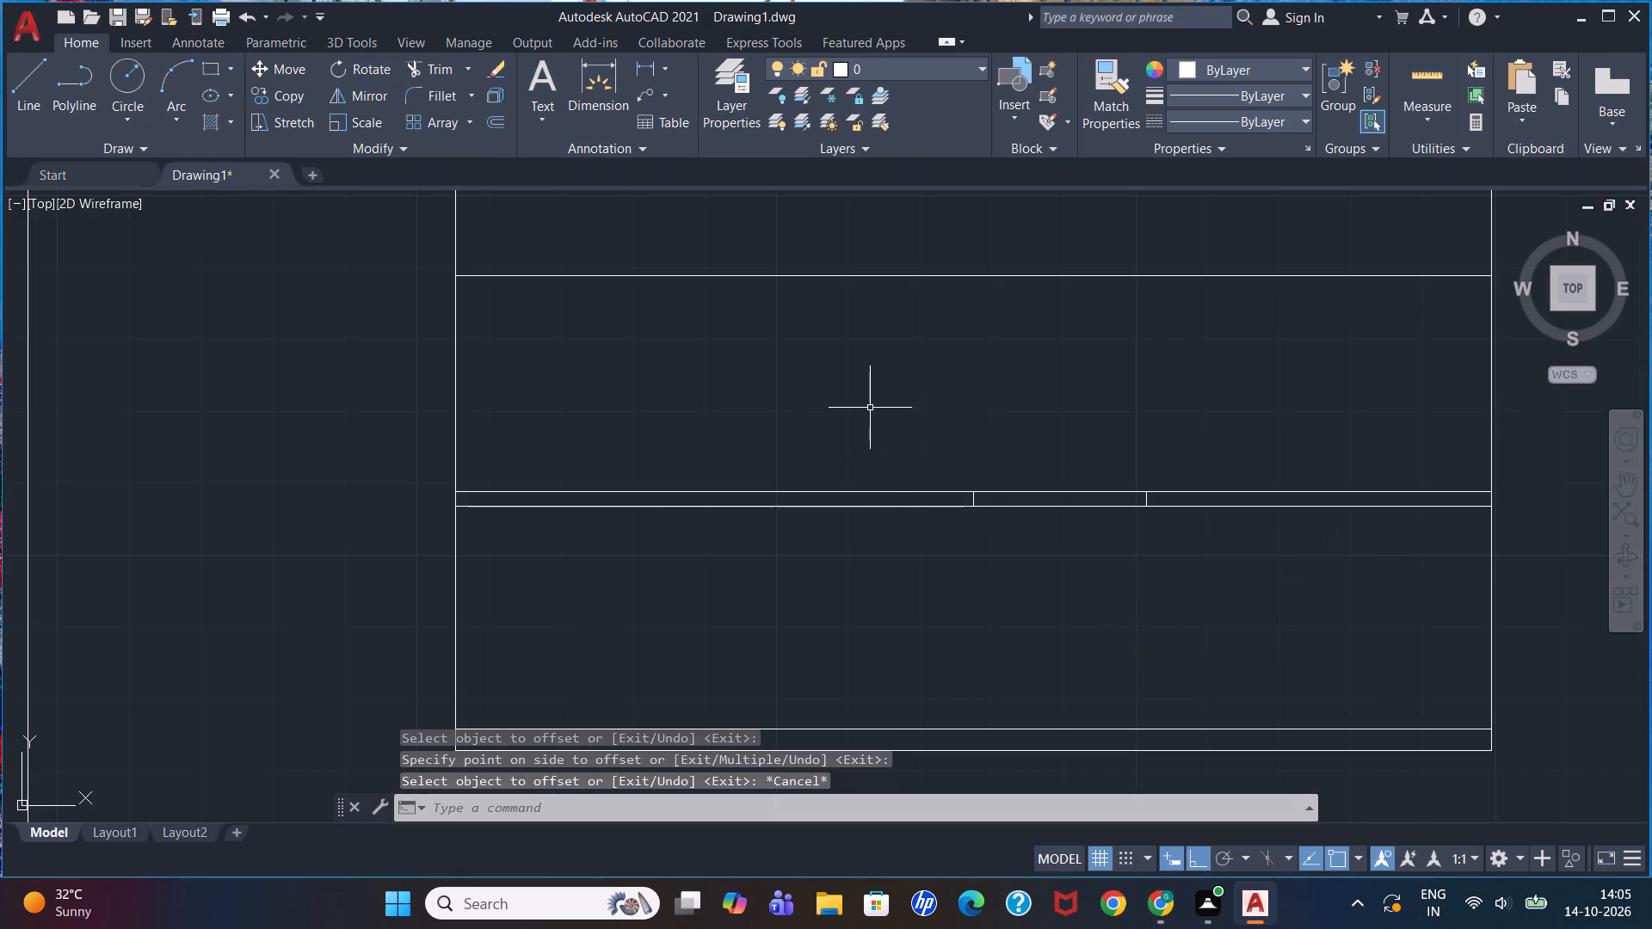
Draw a vertical line along the elevation's left edge from its top corner down to the upper cabinets' bottom line.
scroll(870, 408, "down", 1)
scroll(1020, 324, "down", 1)
scroll(1062, 237, "down", 2)
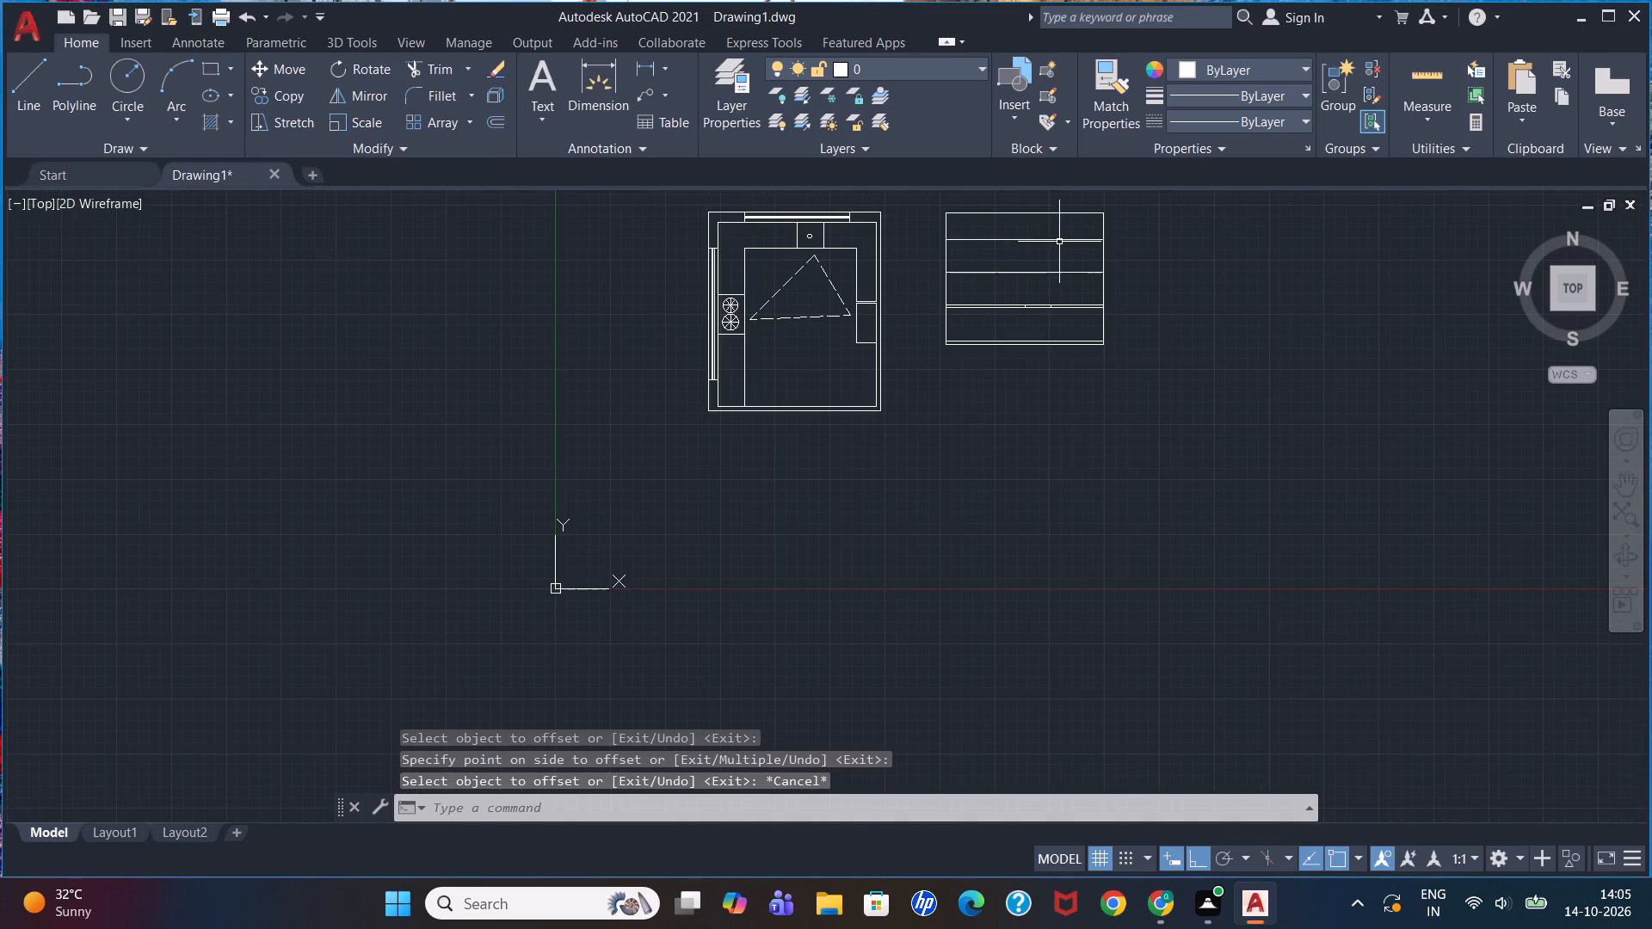
scroll(1069, 194, "up", 3)
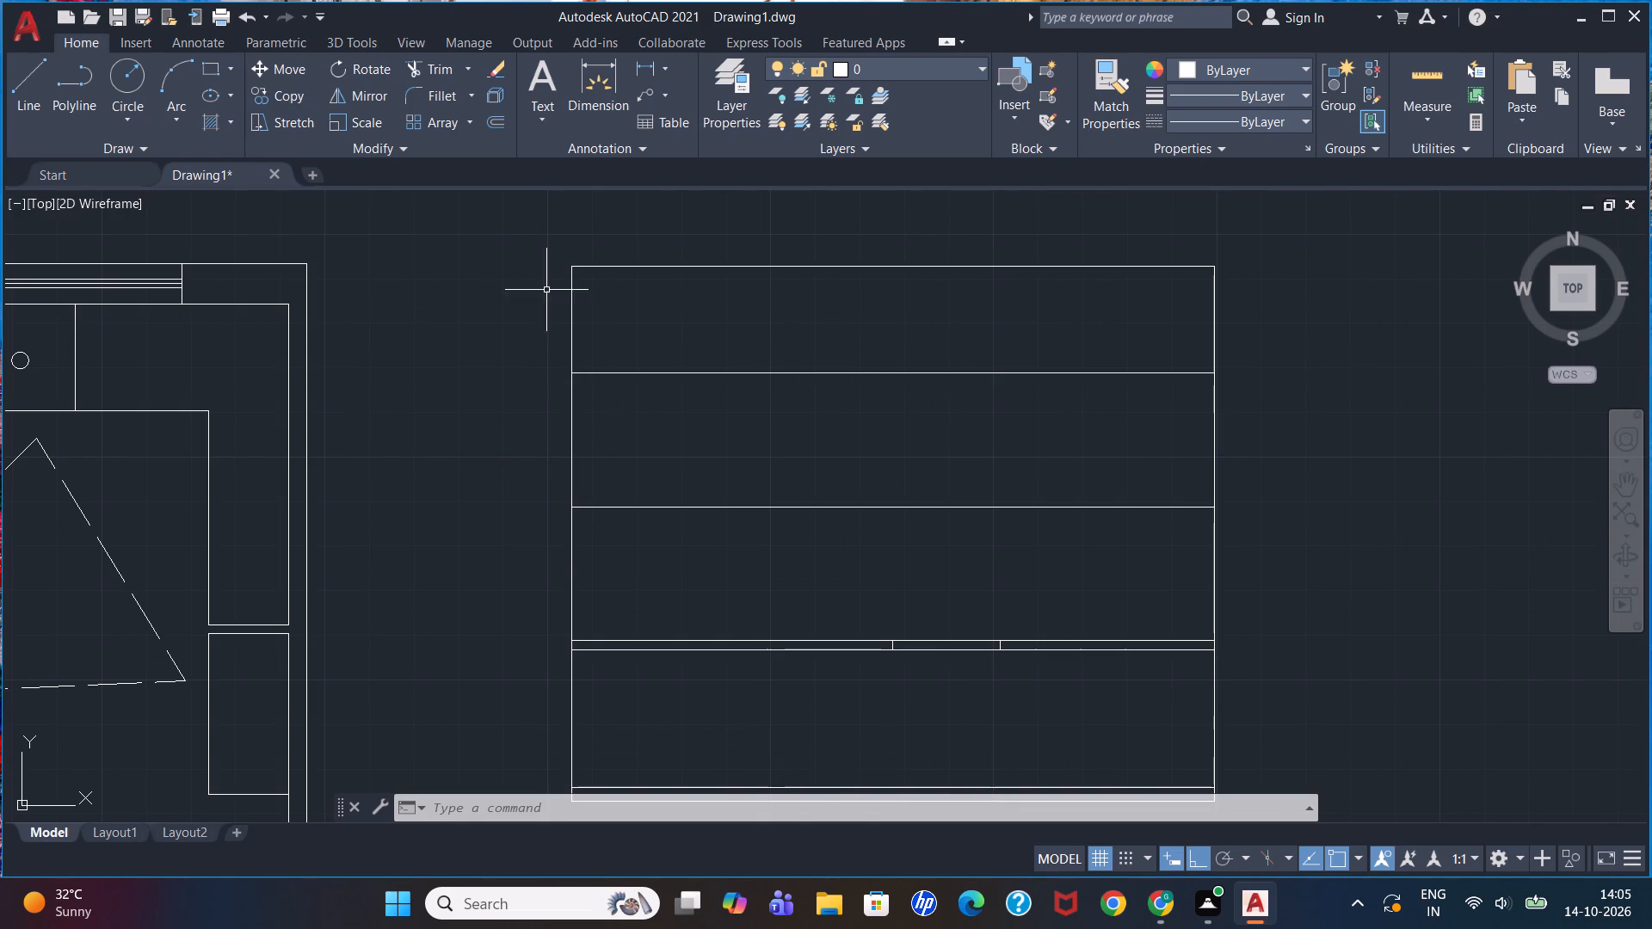
key("l")
key("Return")
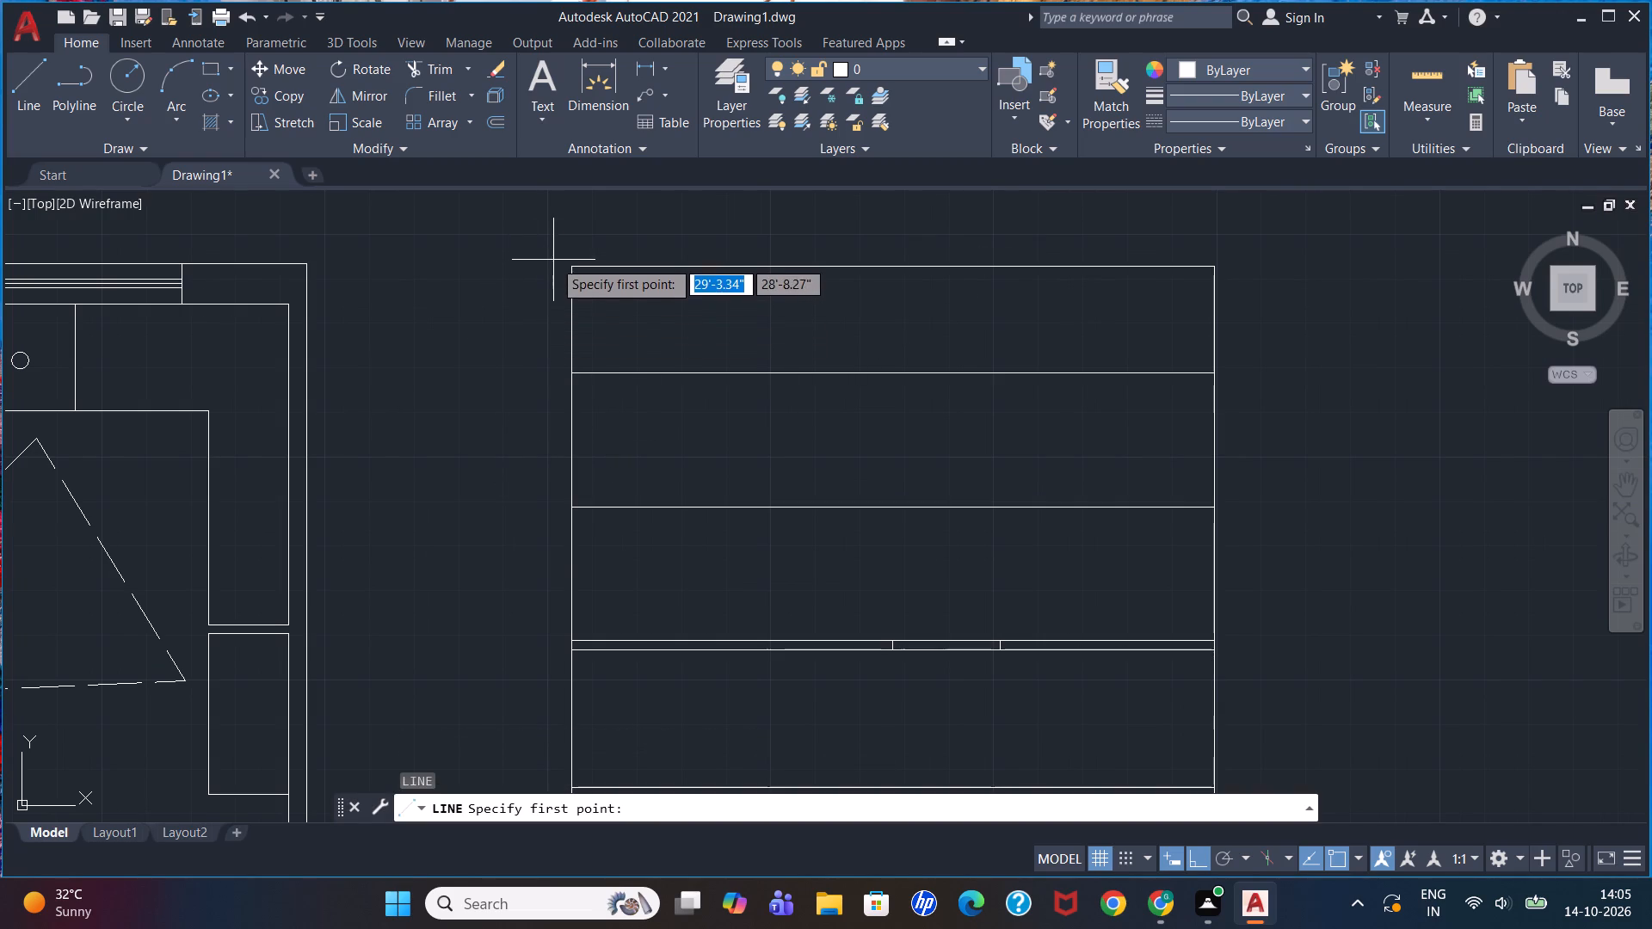
left_click(567, 270)
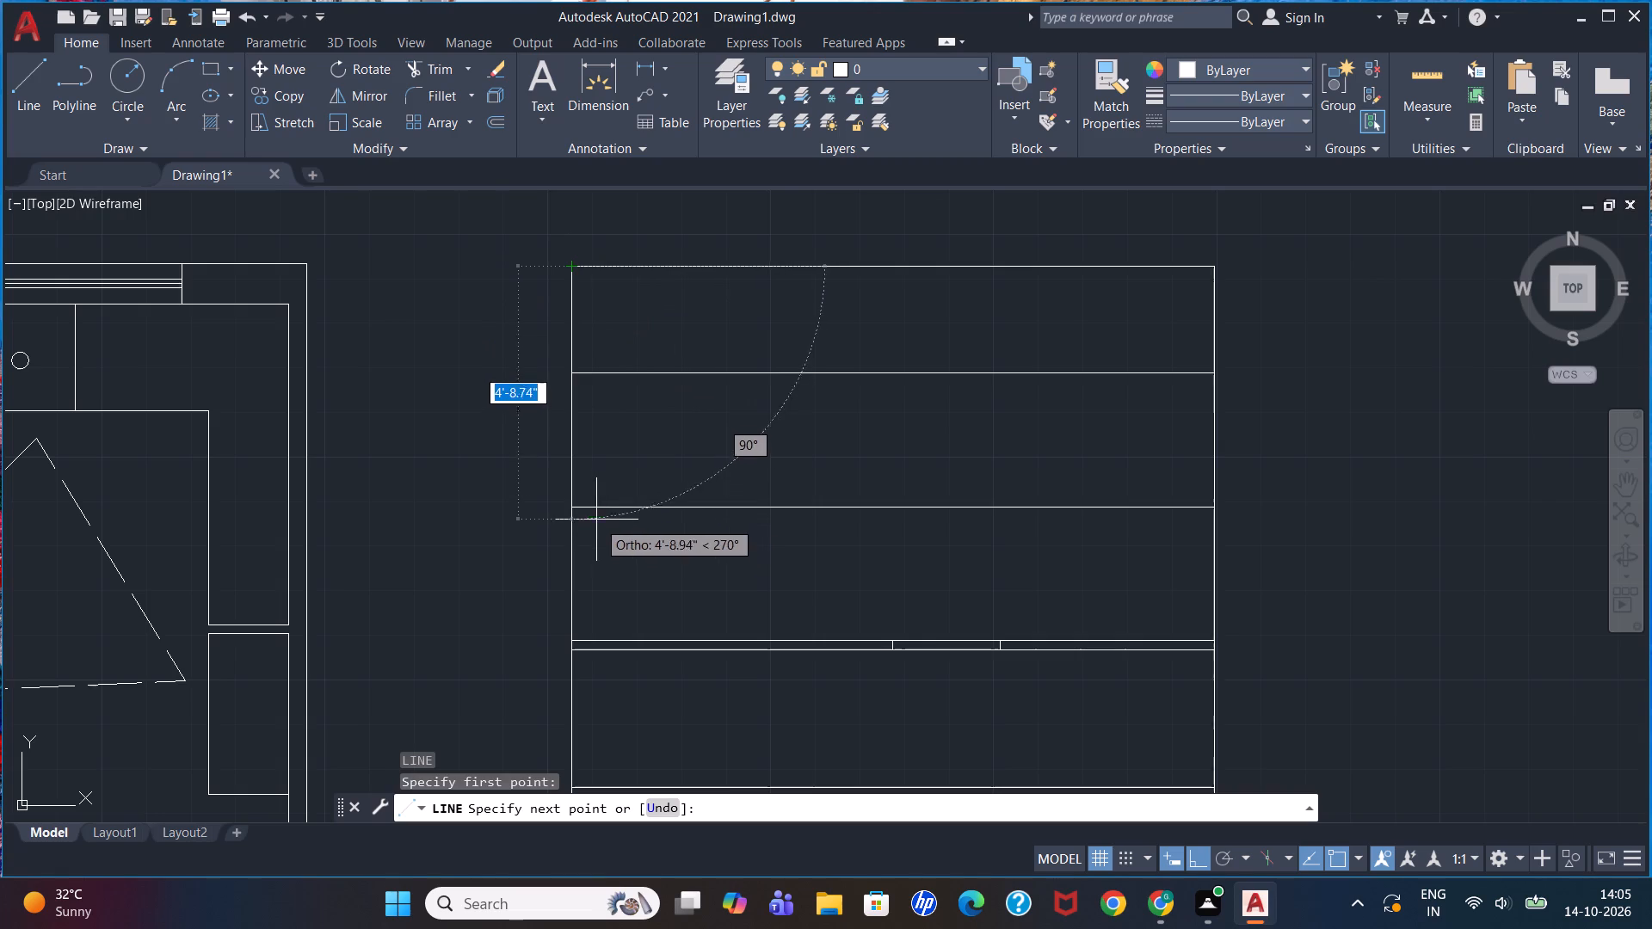
left_click(571, 511)
key("Escape")
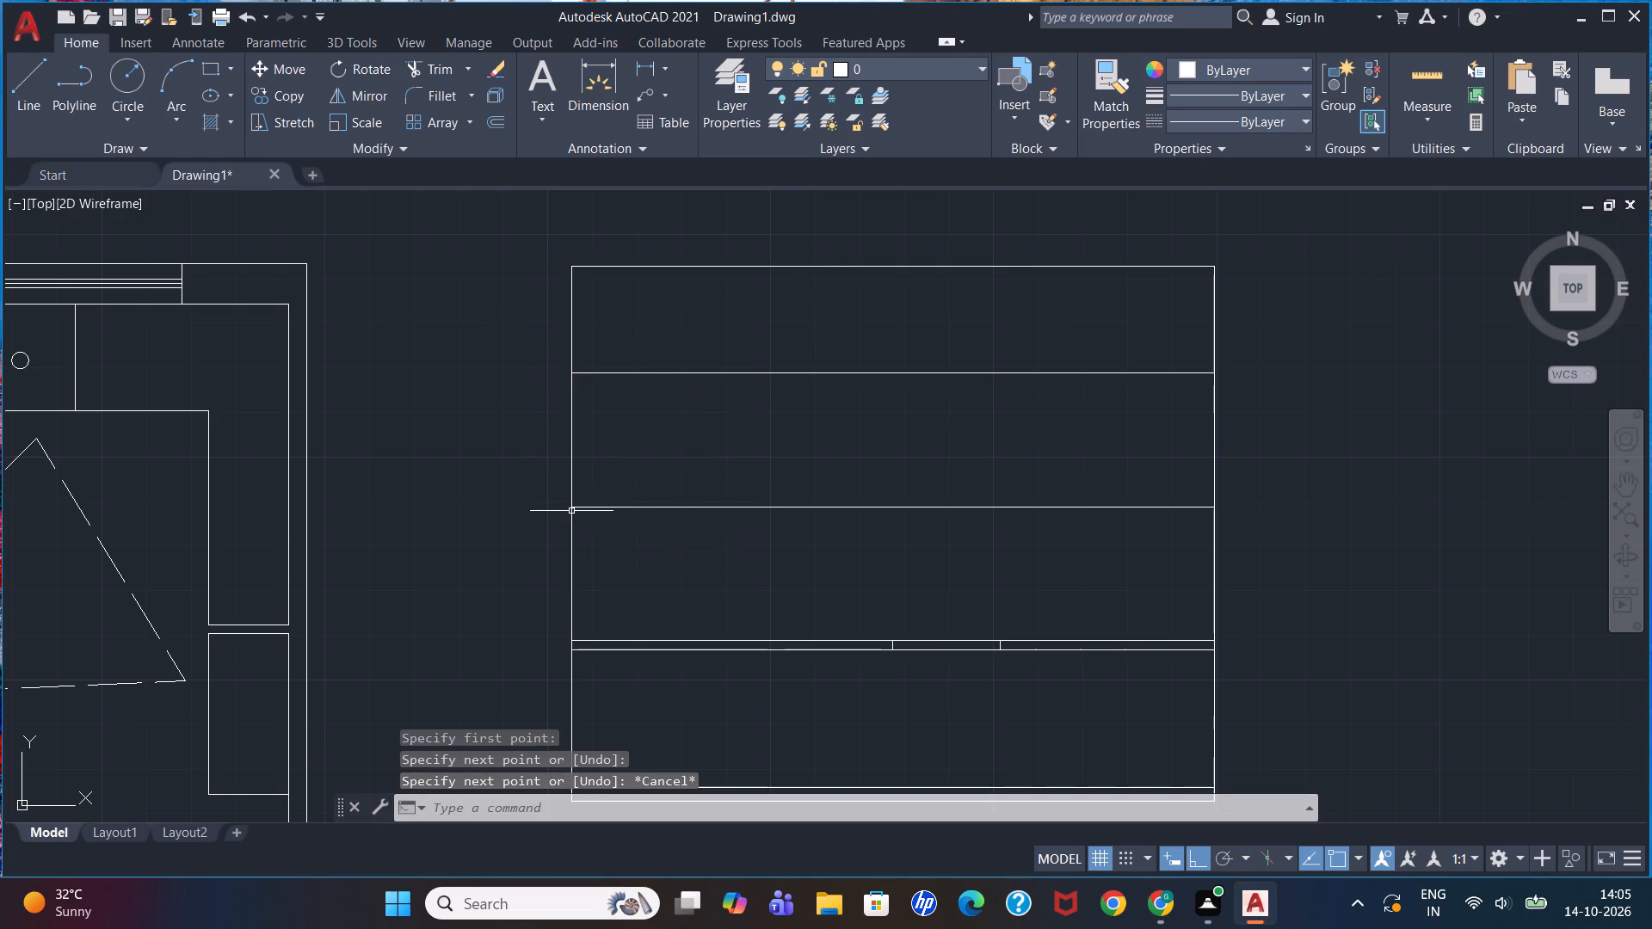
Offset the new vertical line to the right five times at 2' spacing to divide the upper cabinets into equal bays.
key("o")
key("Return")
key("2")
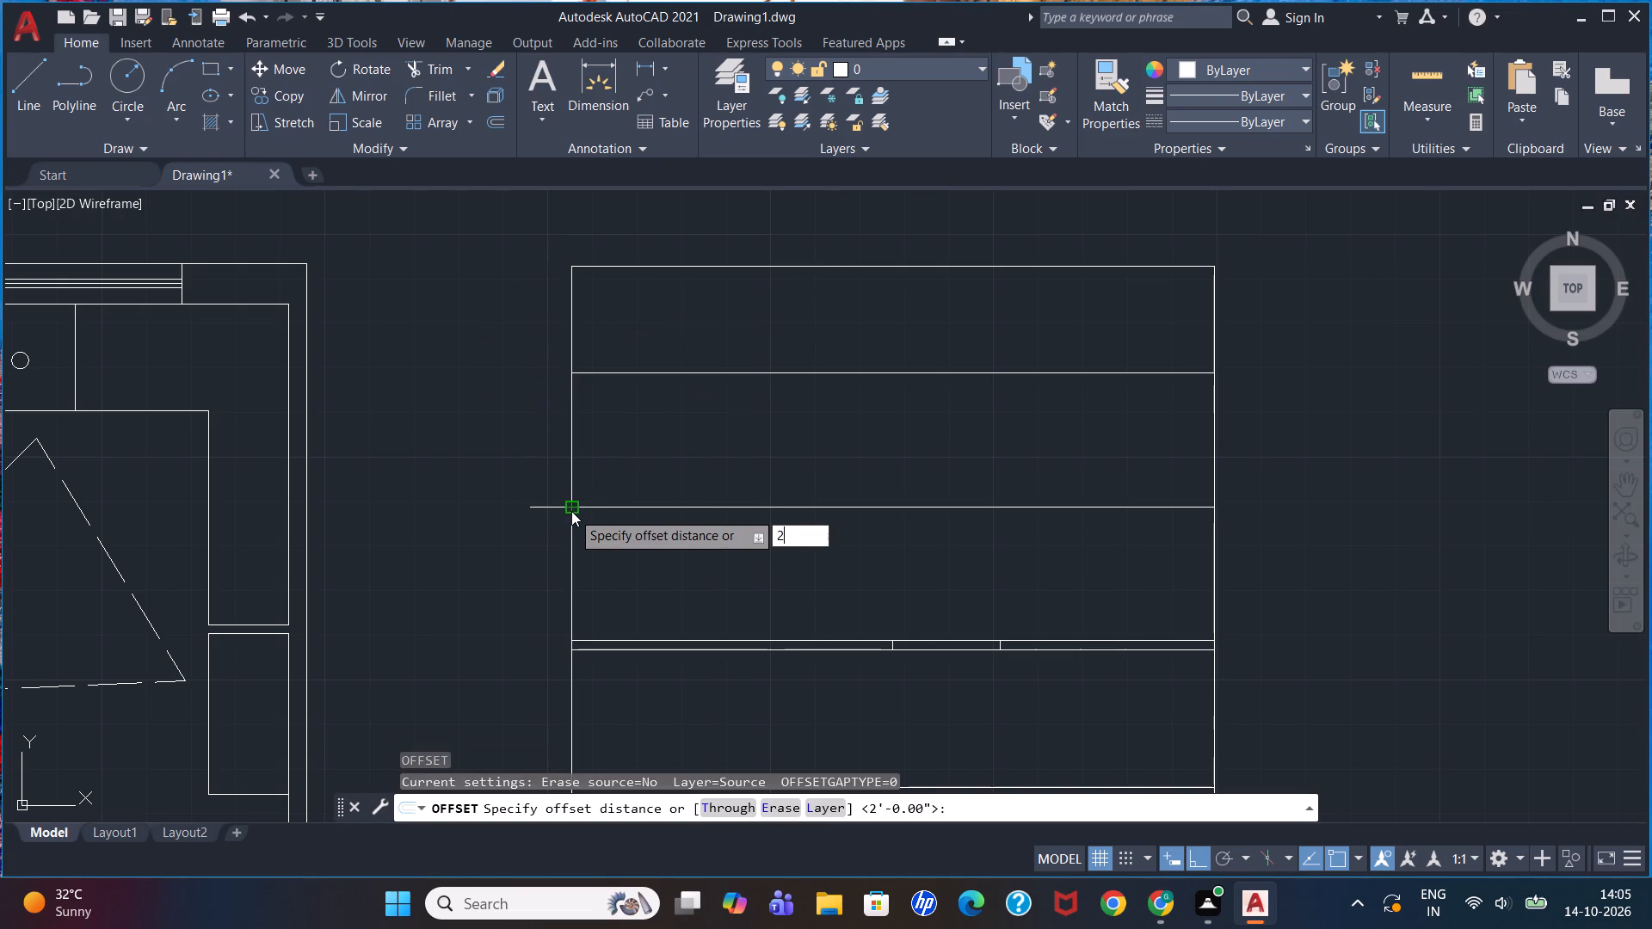
key("apostrophe")
key("Return")
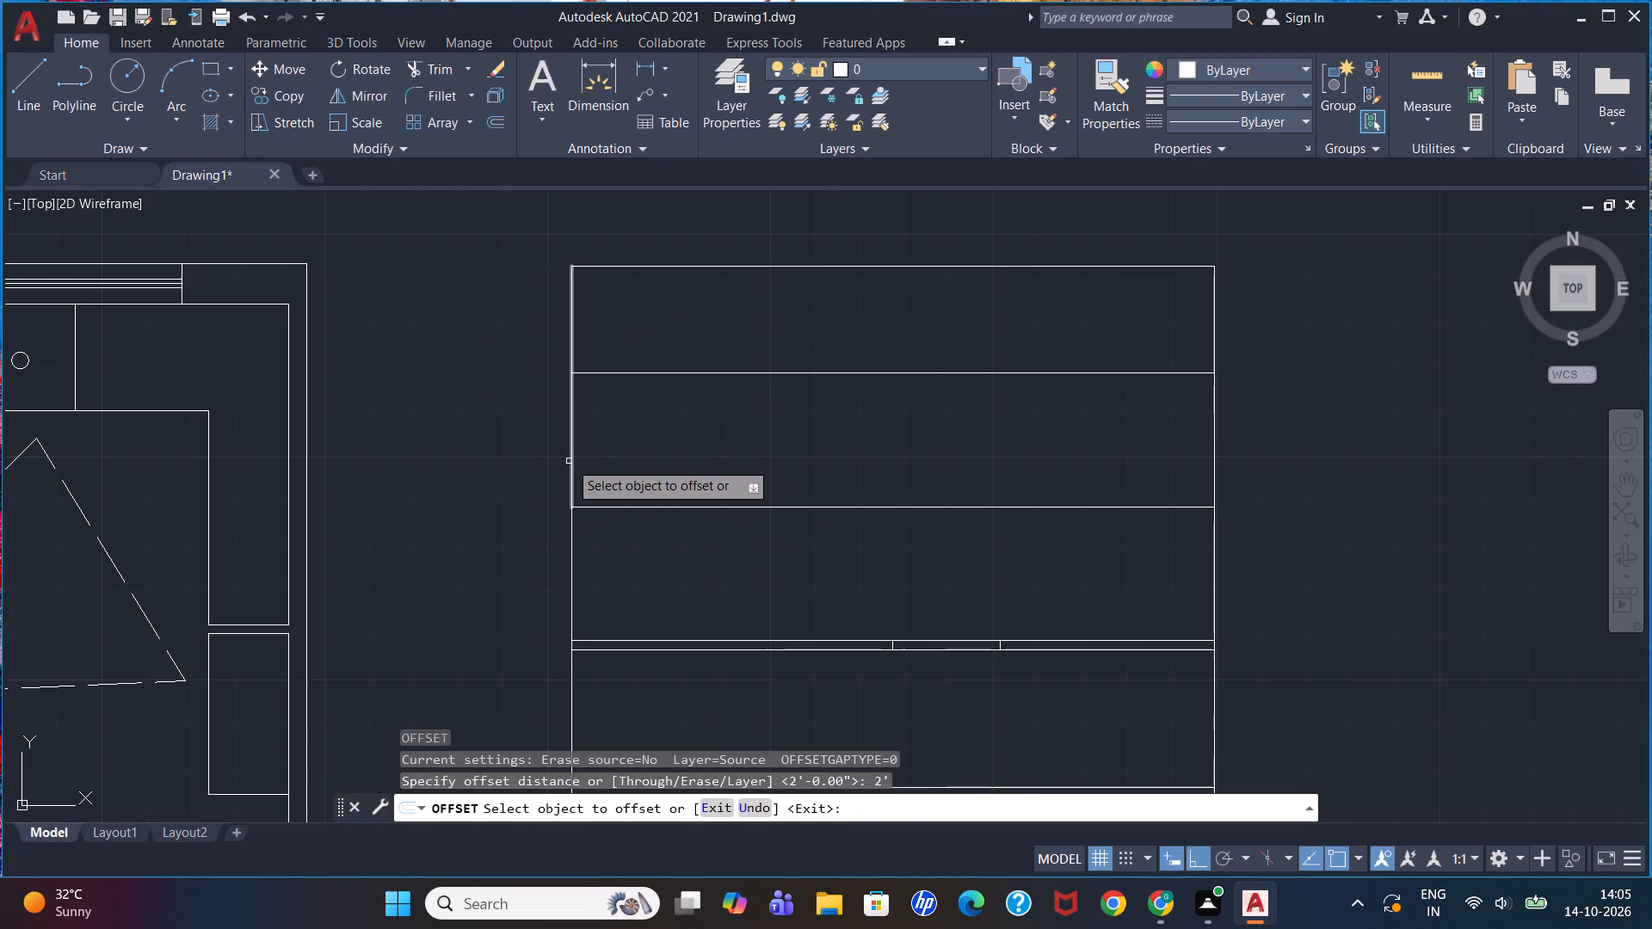
left_click(569, 461)
left_click(681, 452)
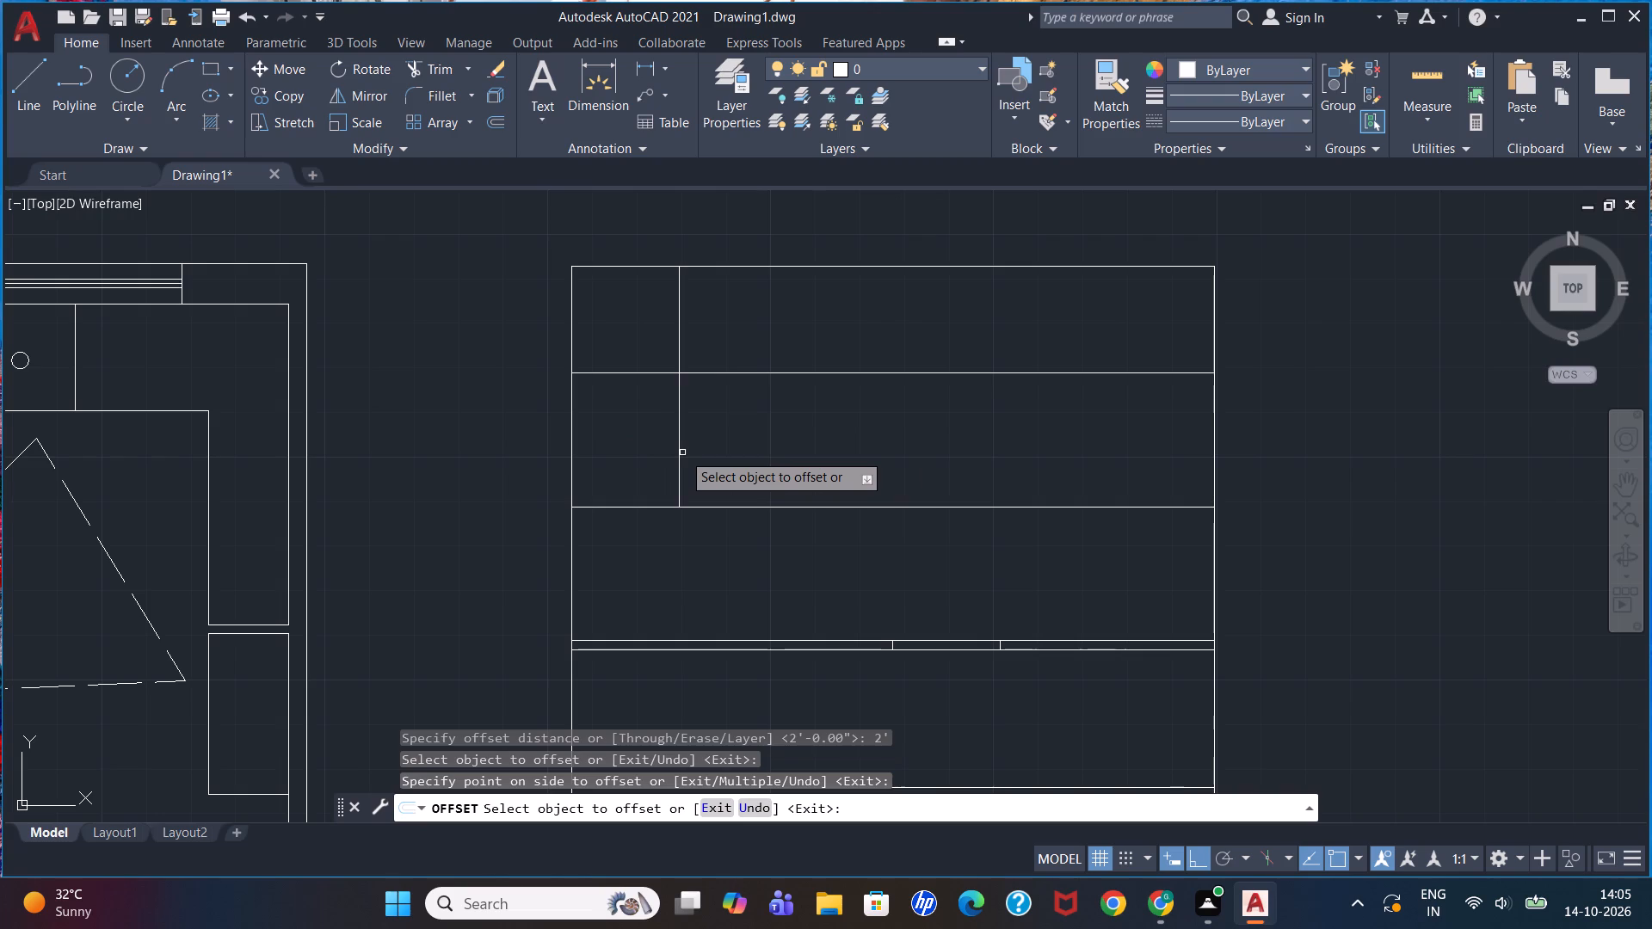
left_click(682, 450)
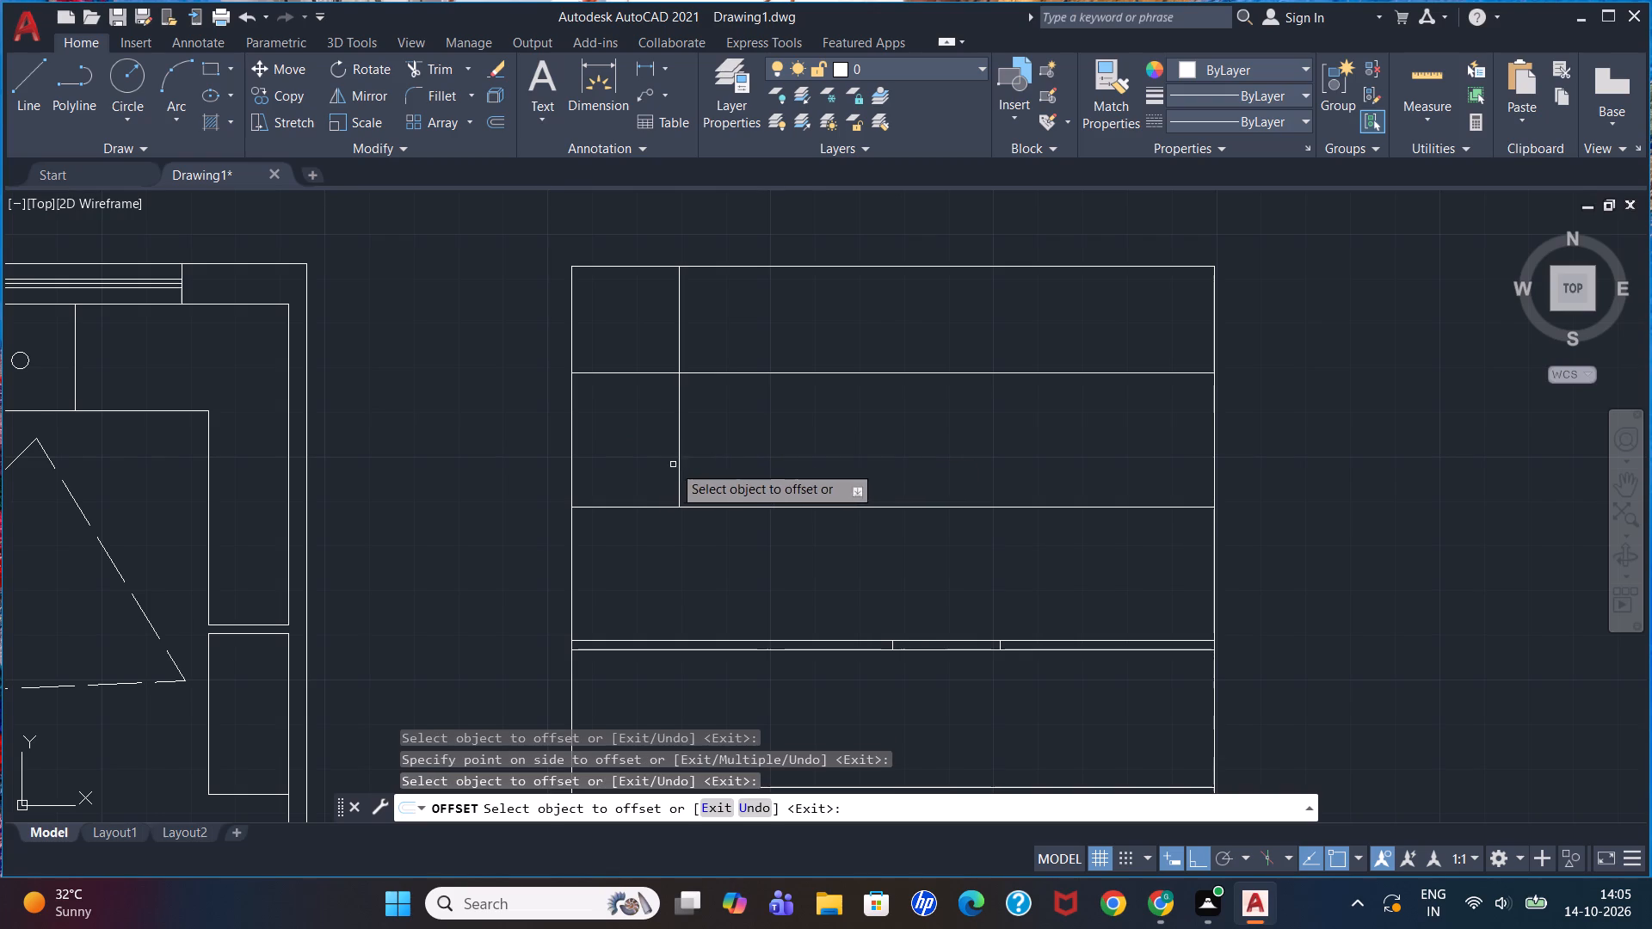
left_click(677, 458)
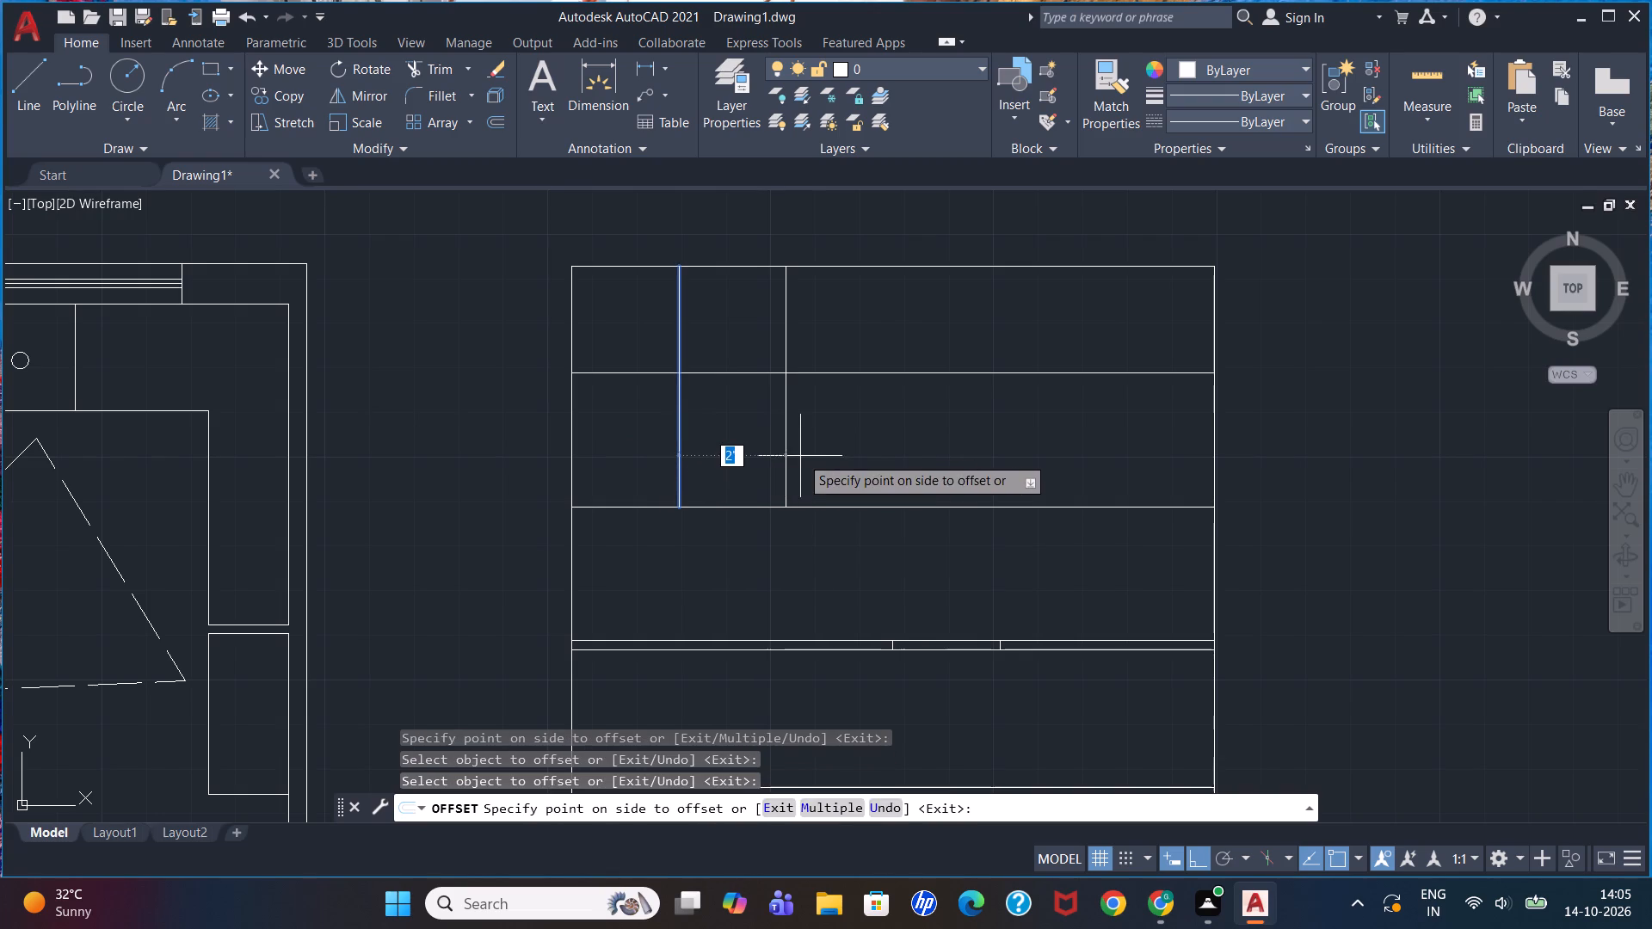
left_click(802, 455)
left_click(785, 451)
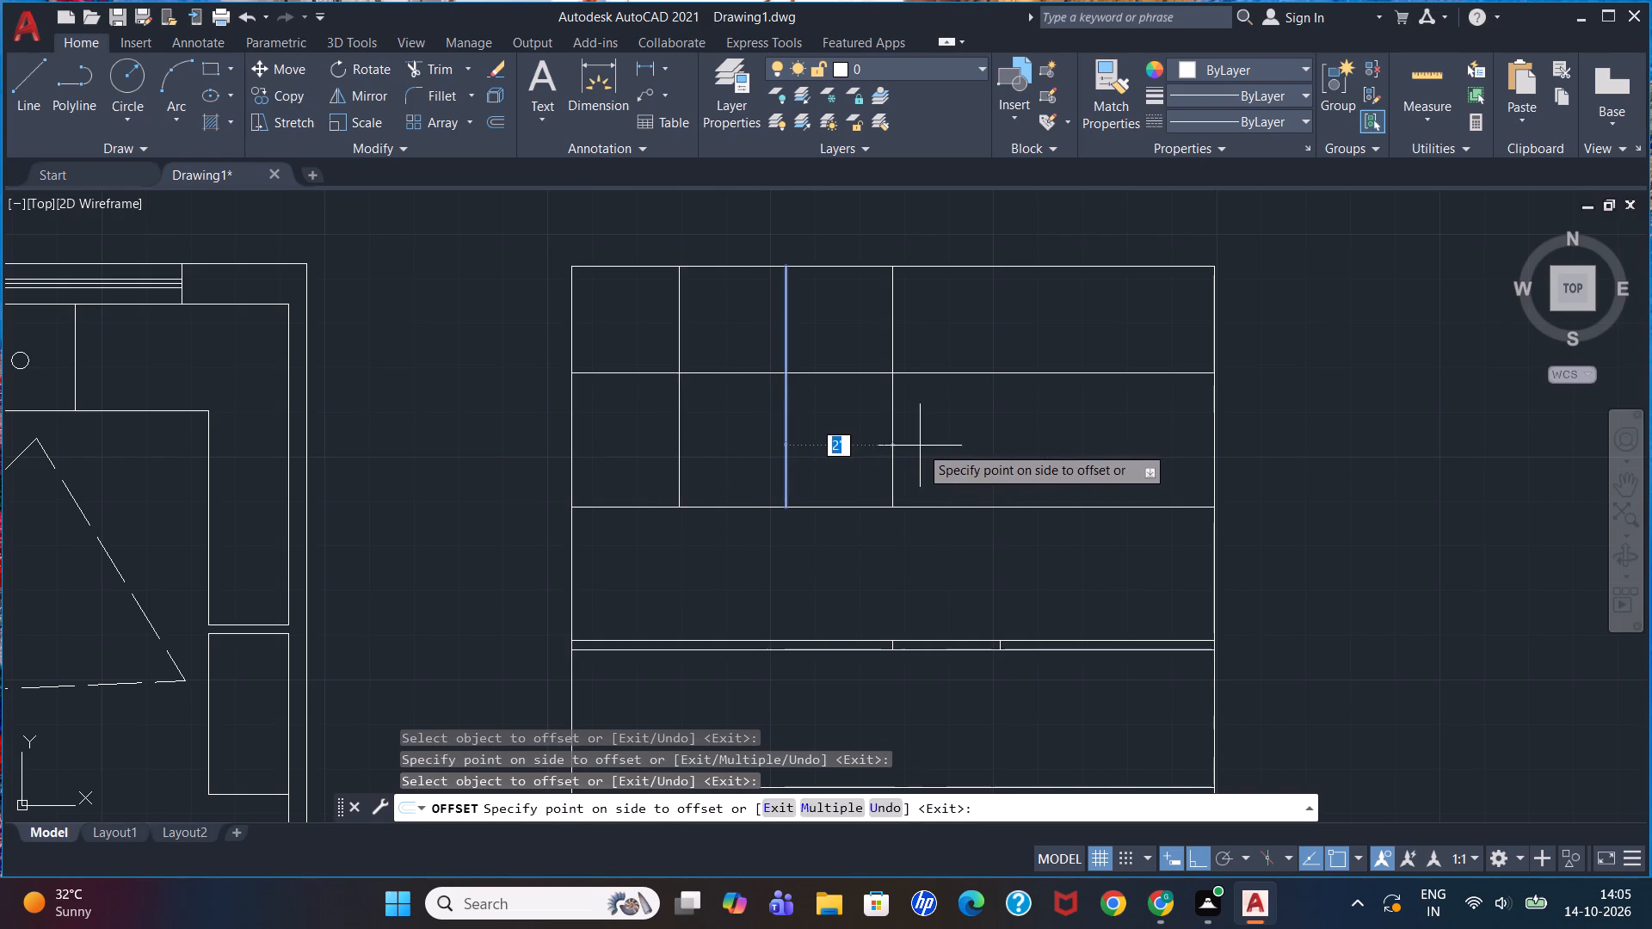
left_click(920, 446)
left_click(894, 434)
left_click(1039, 435)
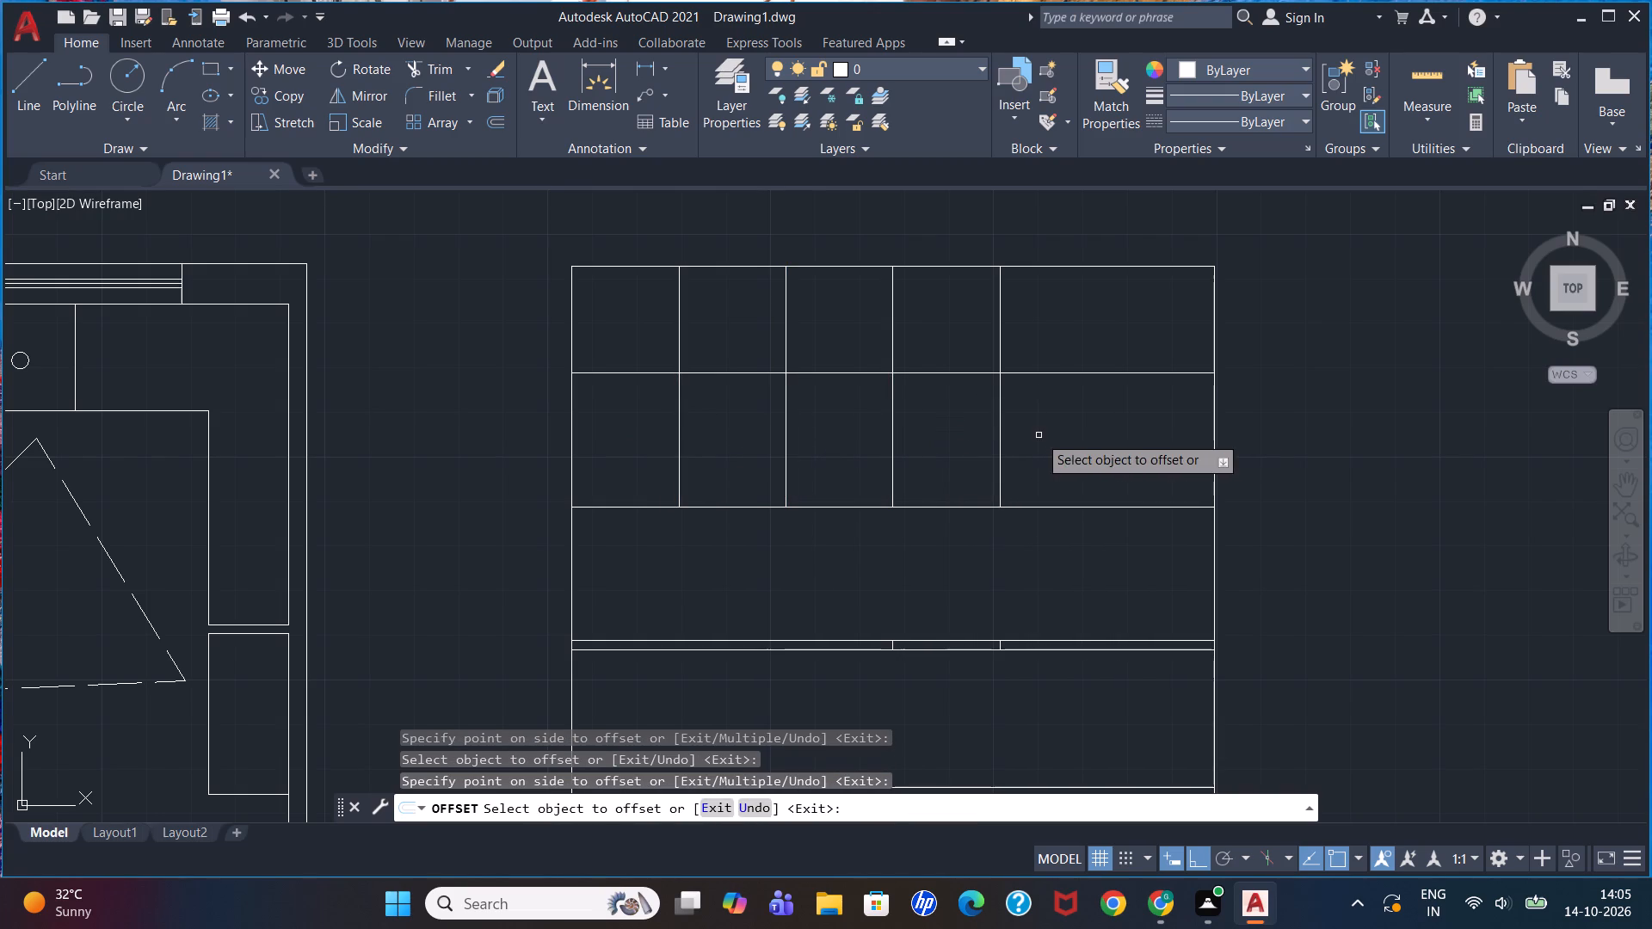
left_click(1001, 434)
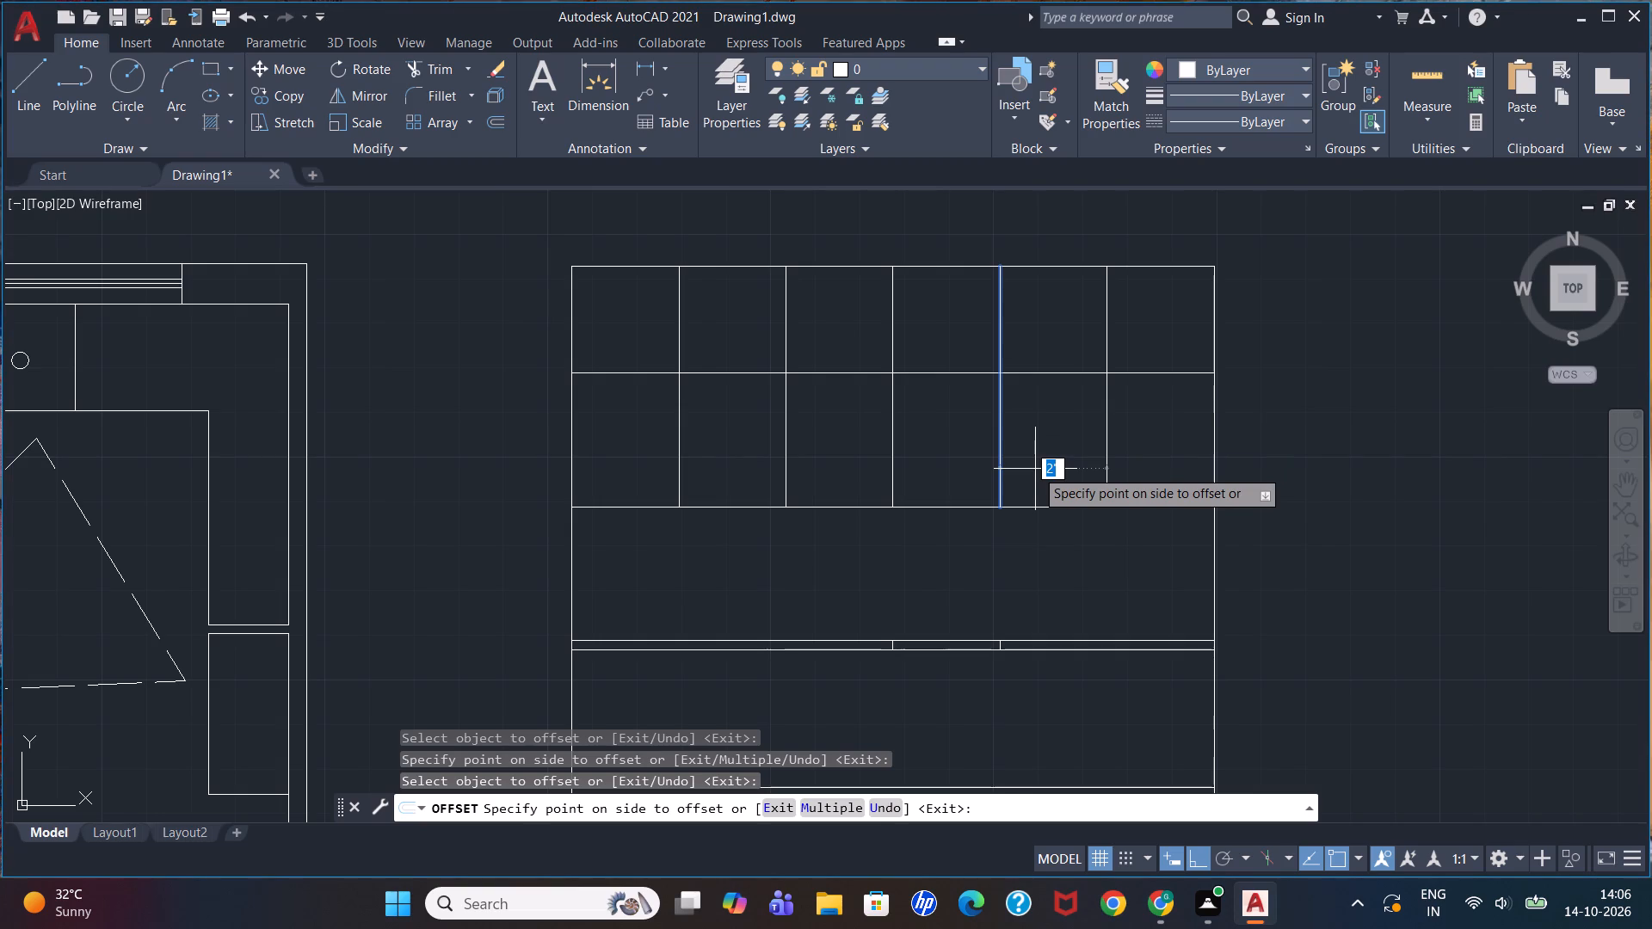
left_click(1220, 491)
scroll(792, 135, "up", 1)
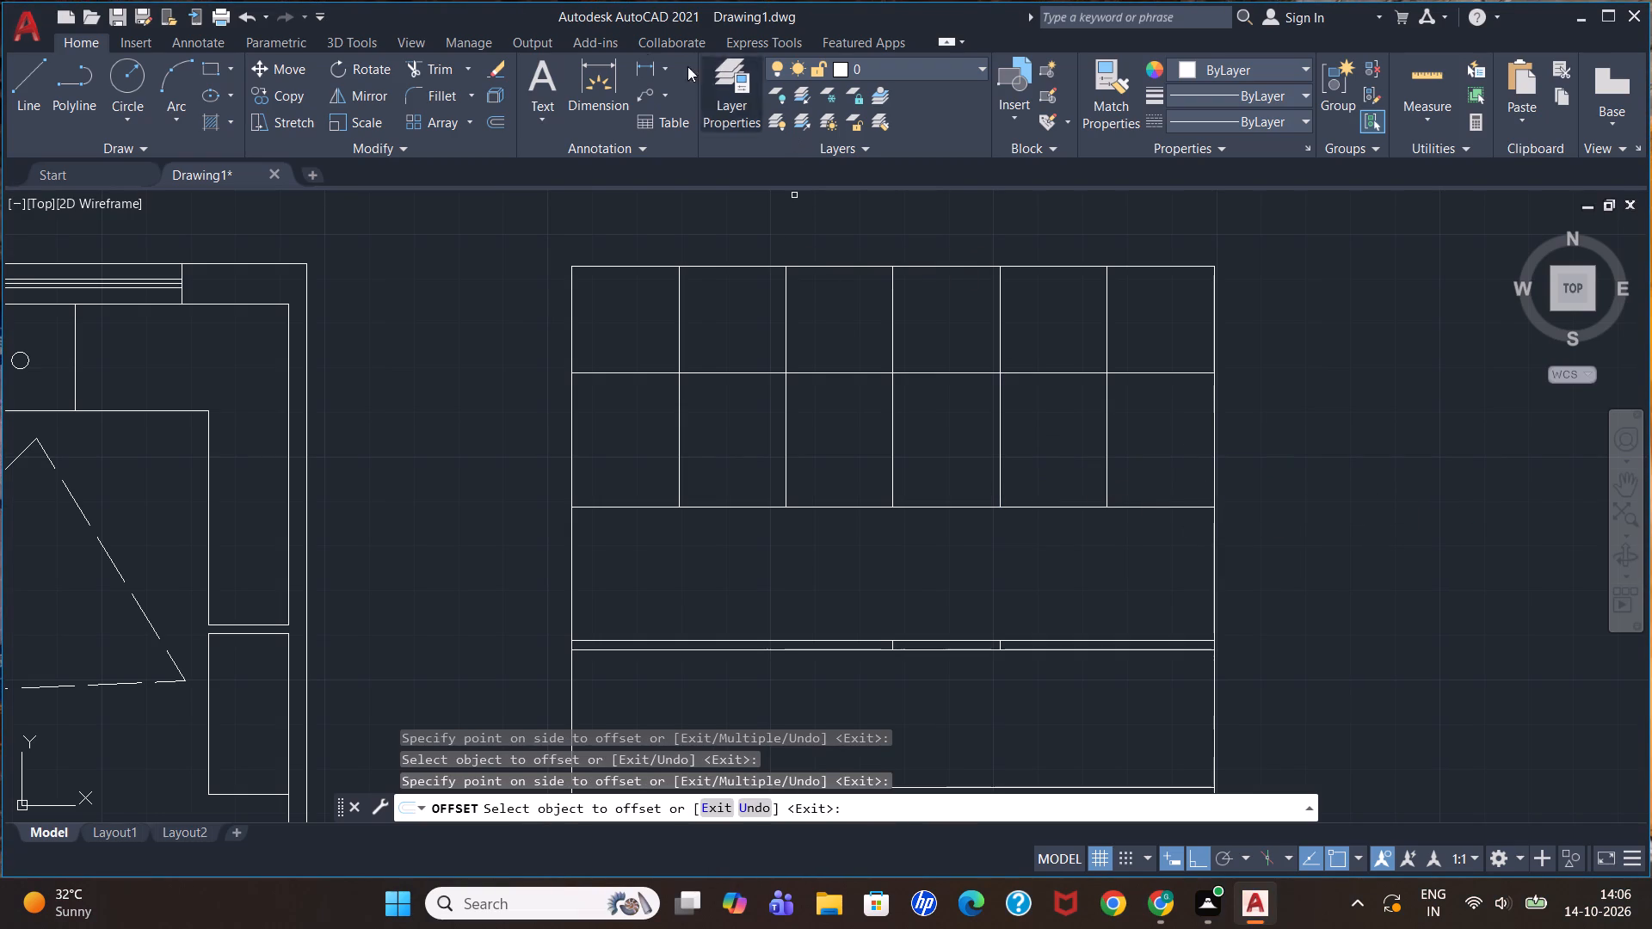
left_click(632, 68)
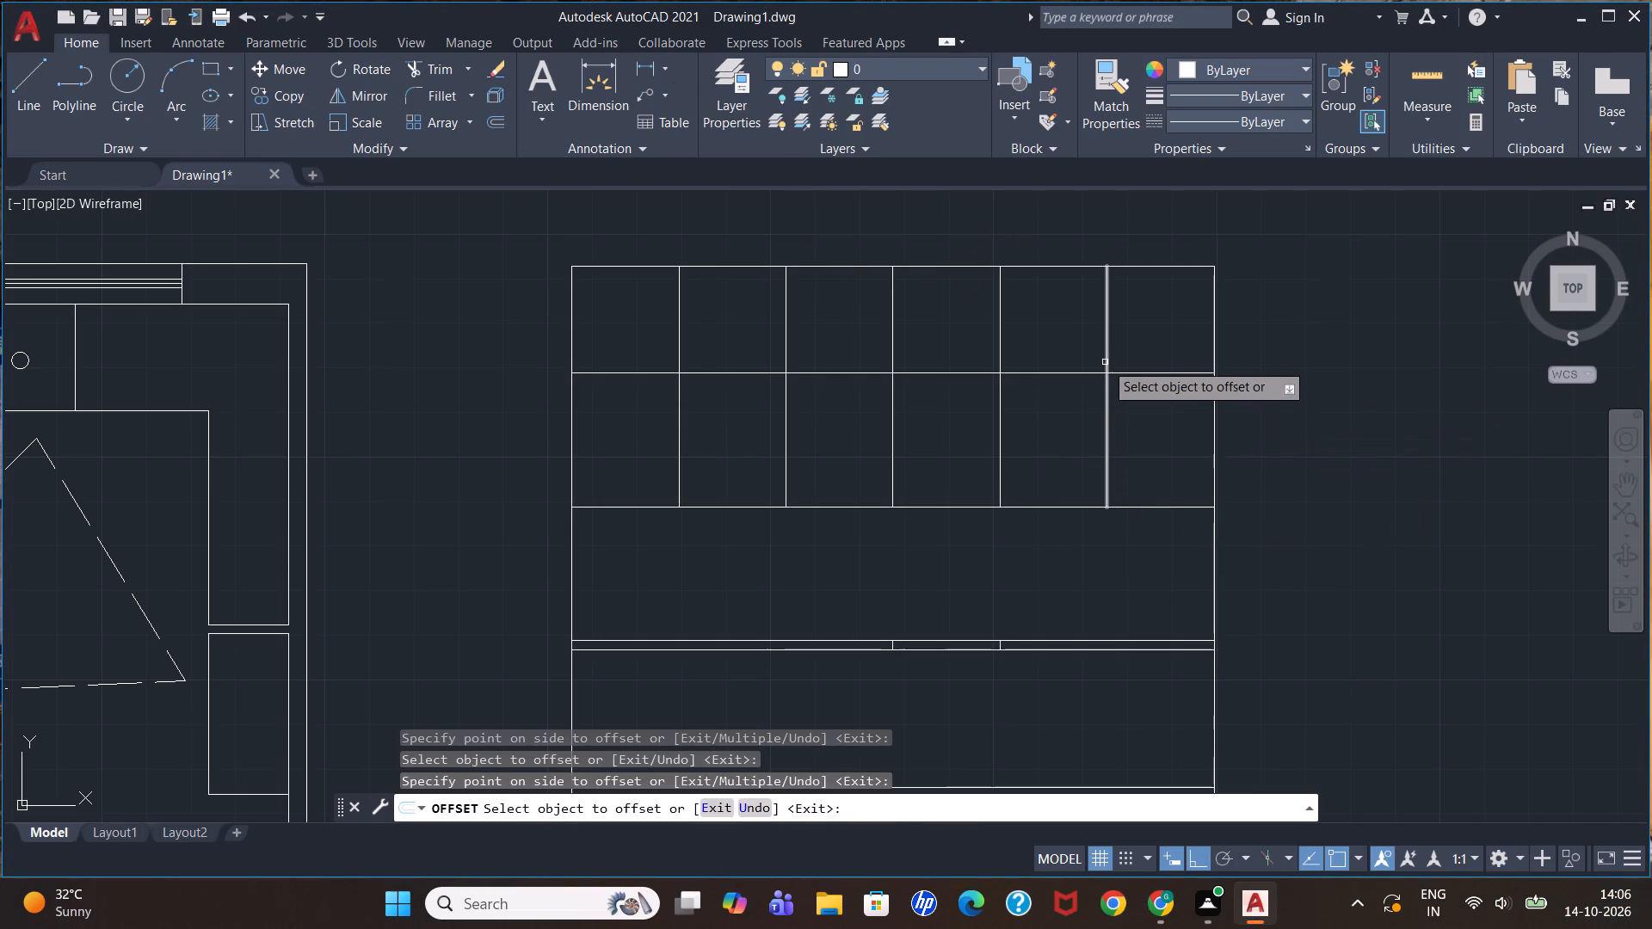
key("Escape")
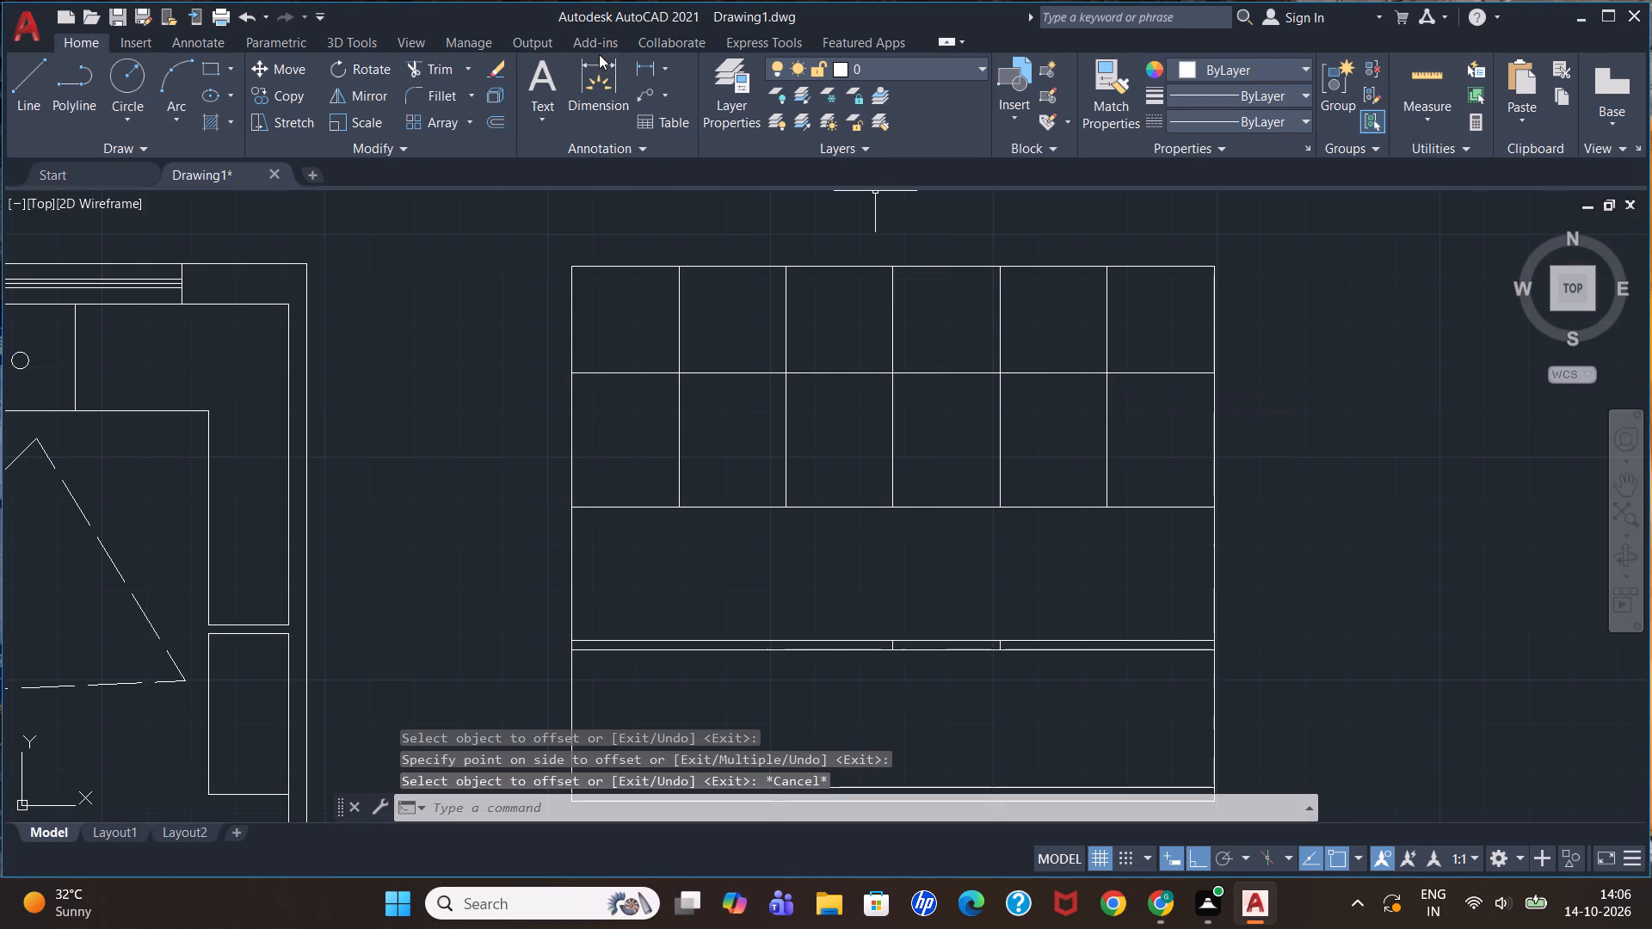
Check the width of the last cabinet bay, from the last divider to the elevation's right edge, with a linear dimension.
left_click(641, 71)
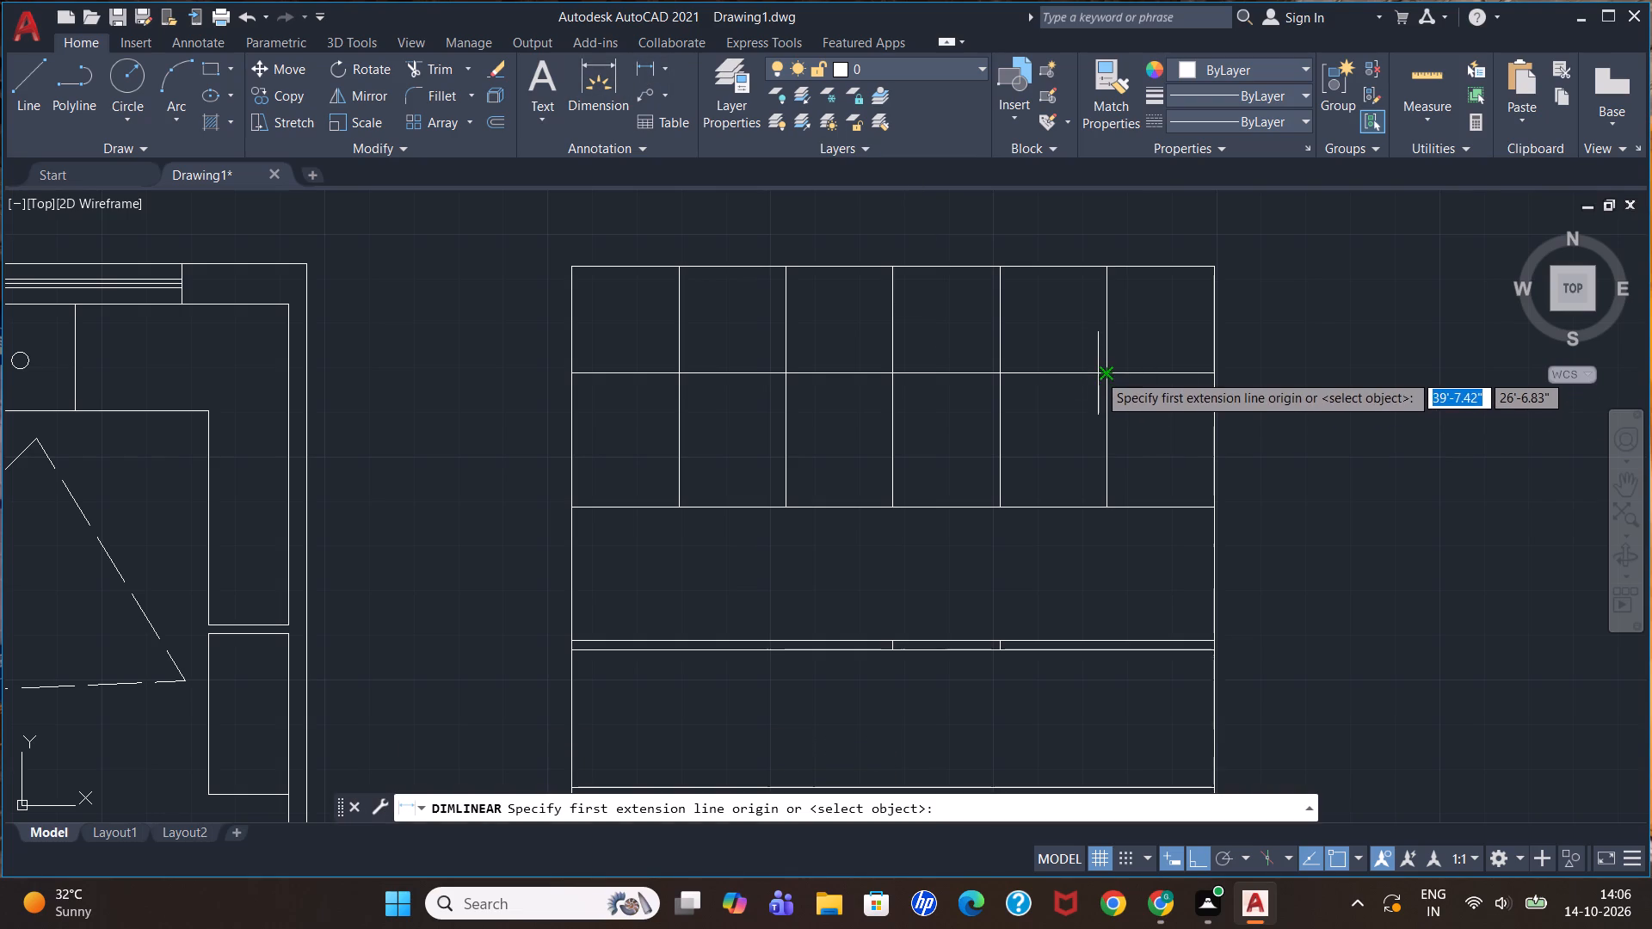
left_click(1111, 371)
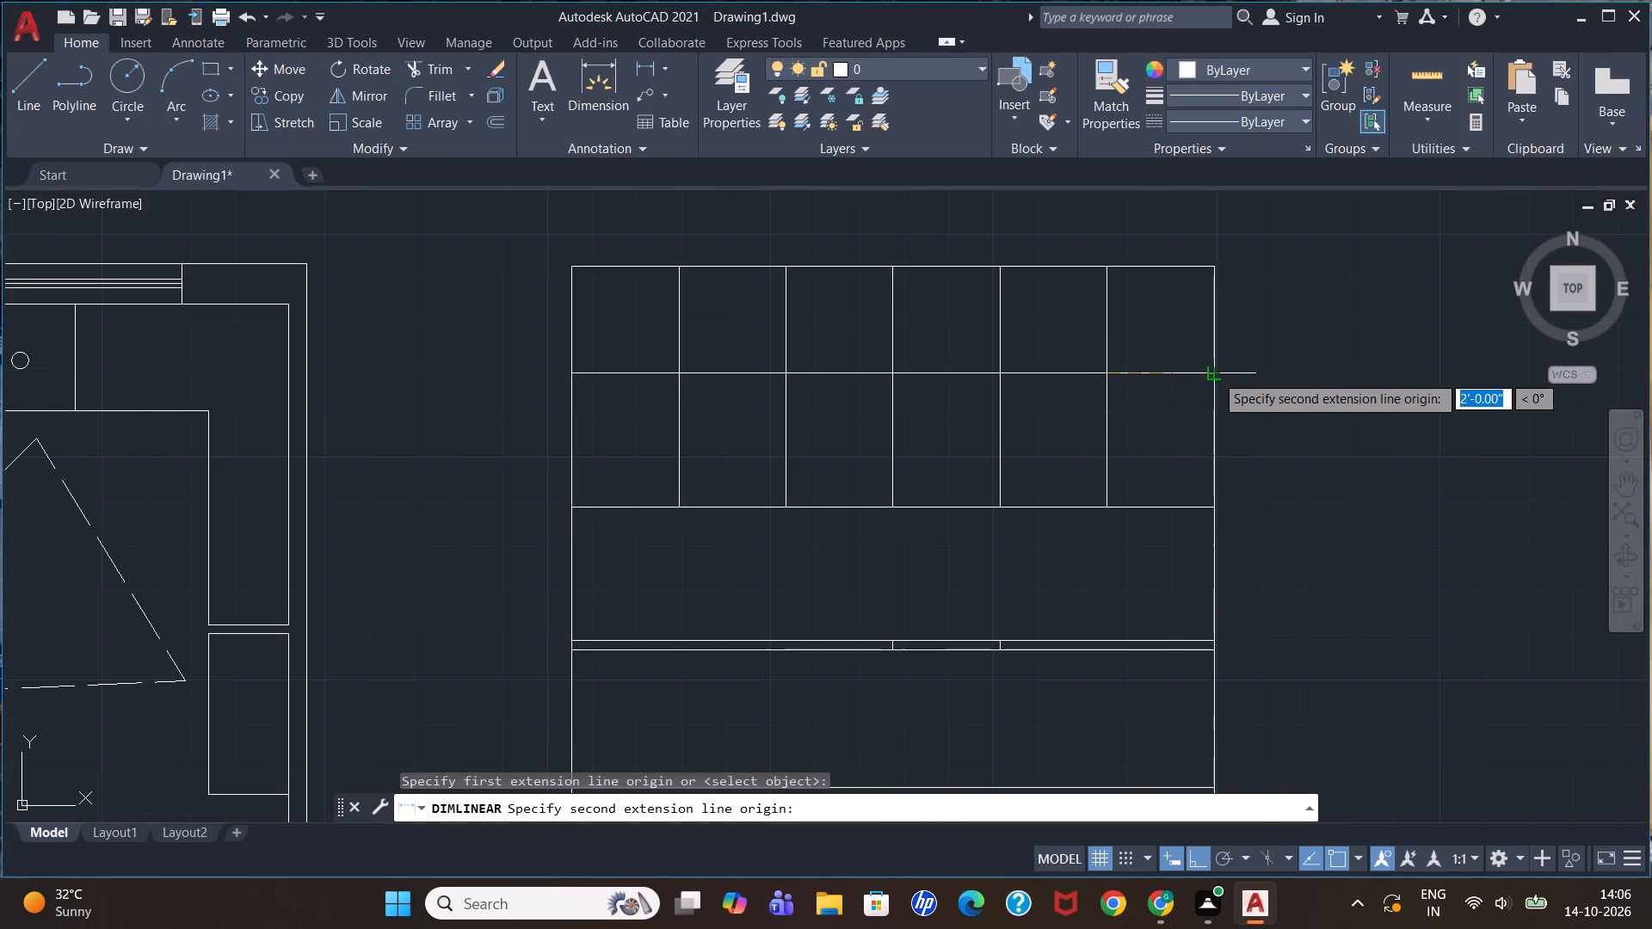
key("Escape")
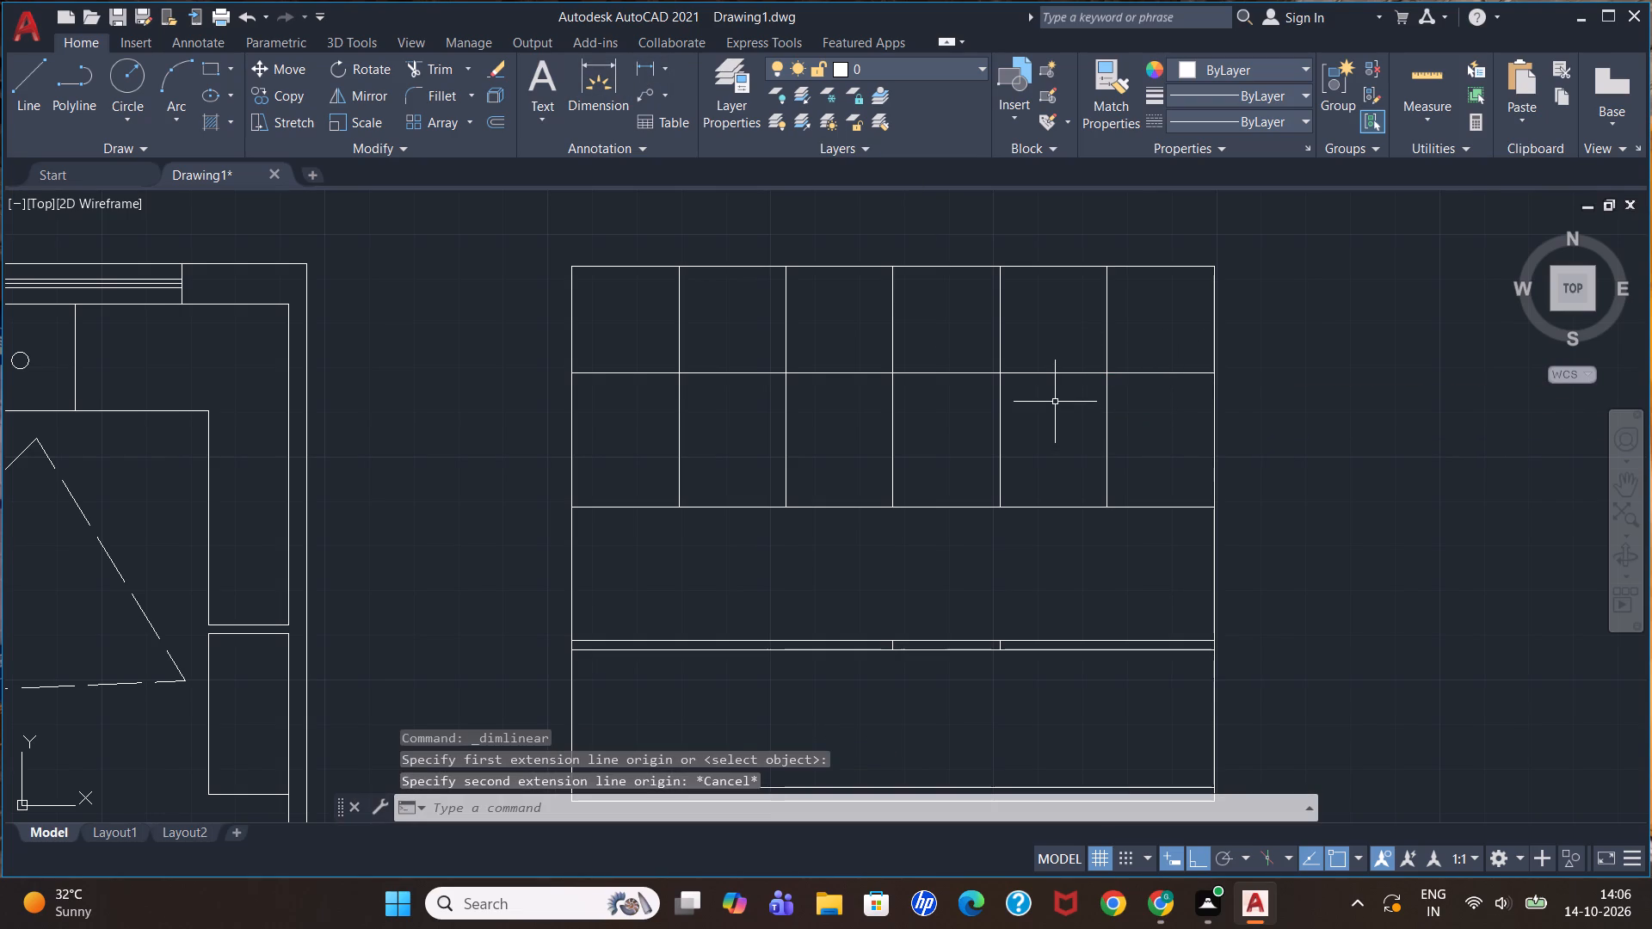
Check the distance from the plan's upper-left inner wall corner to the near end of the top-wall window with a linear dimension.
scroll(1055, 401, "down", 1)
scroll(1047, 486, "up", 1)
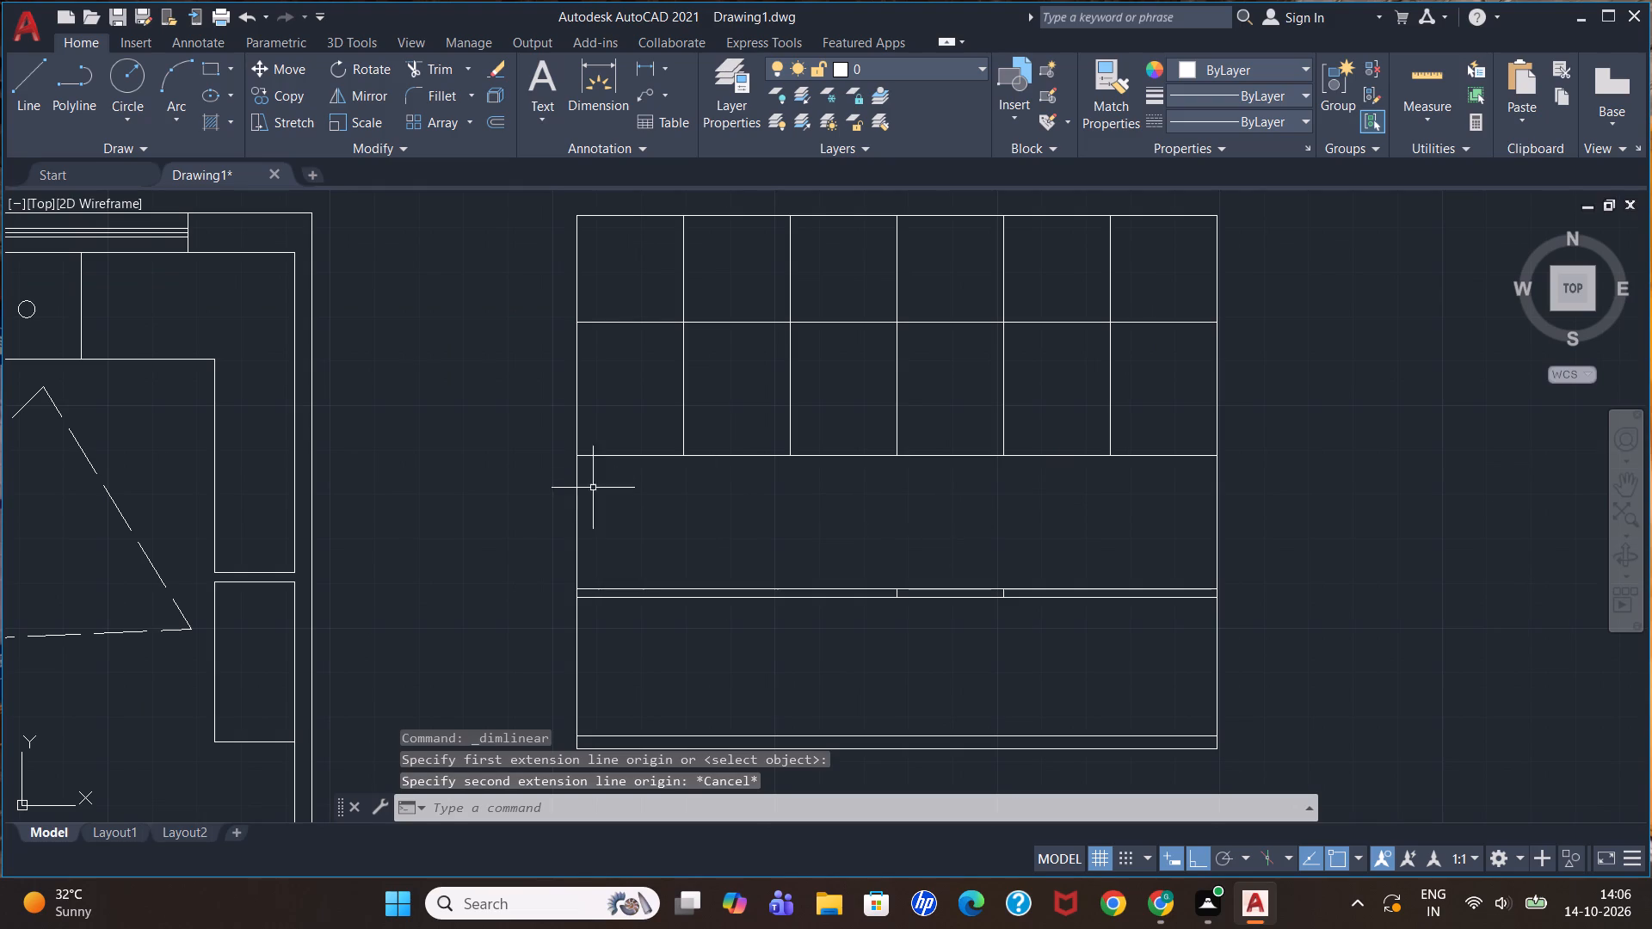
scroll(351, 456, "down", 1)
scroll(192, 424, "down", 2)
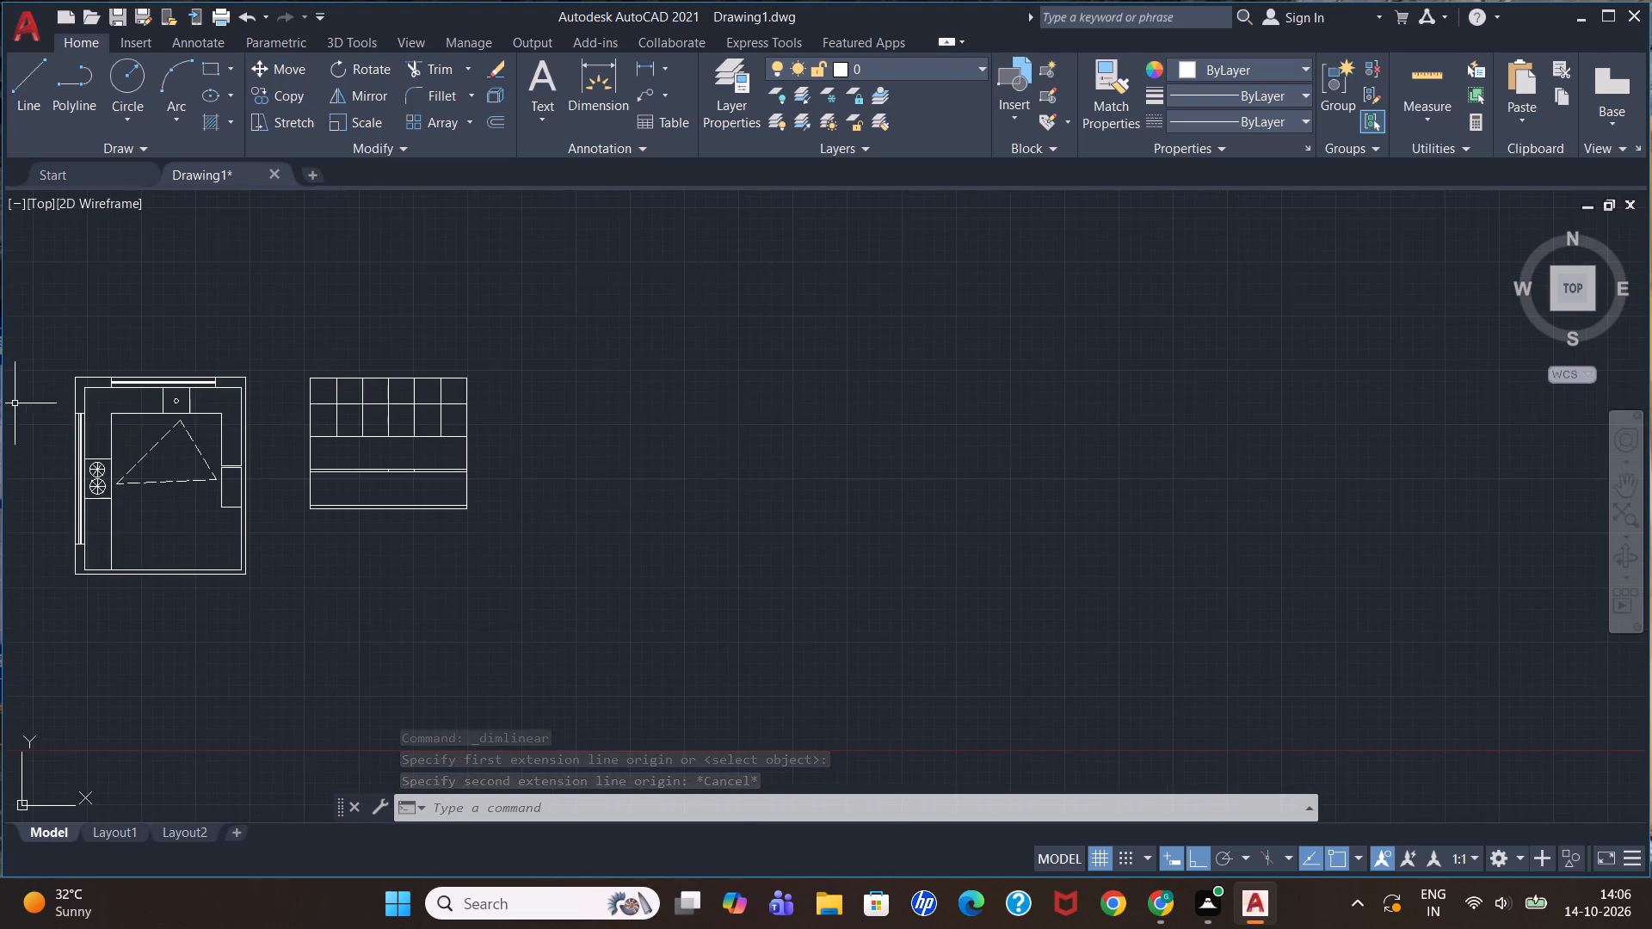
scroll(34, 390, "up", 3)
left_click(645, 75)
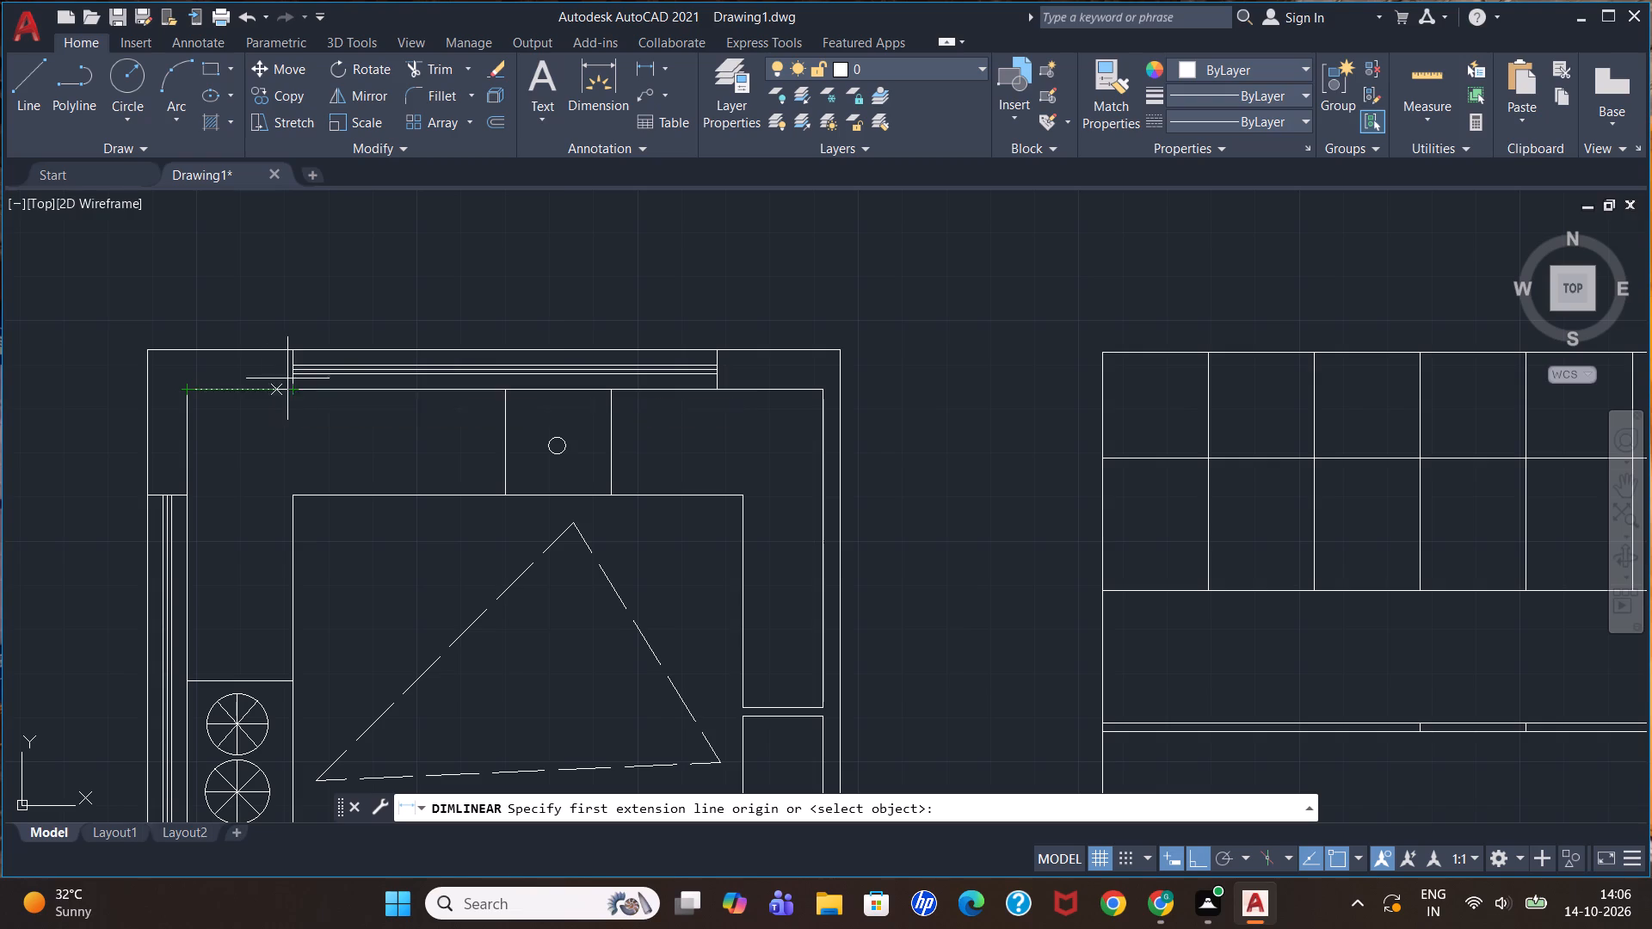
key("Escape")
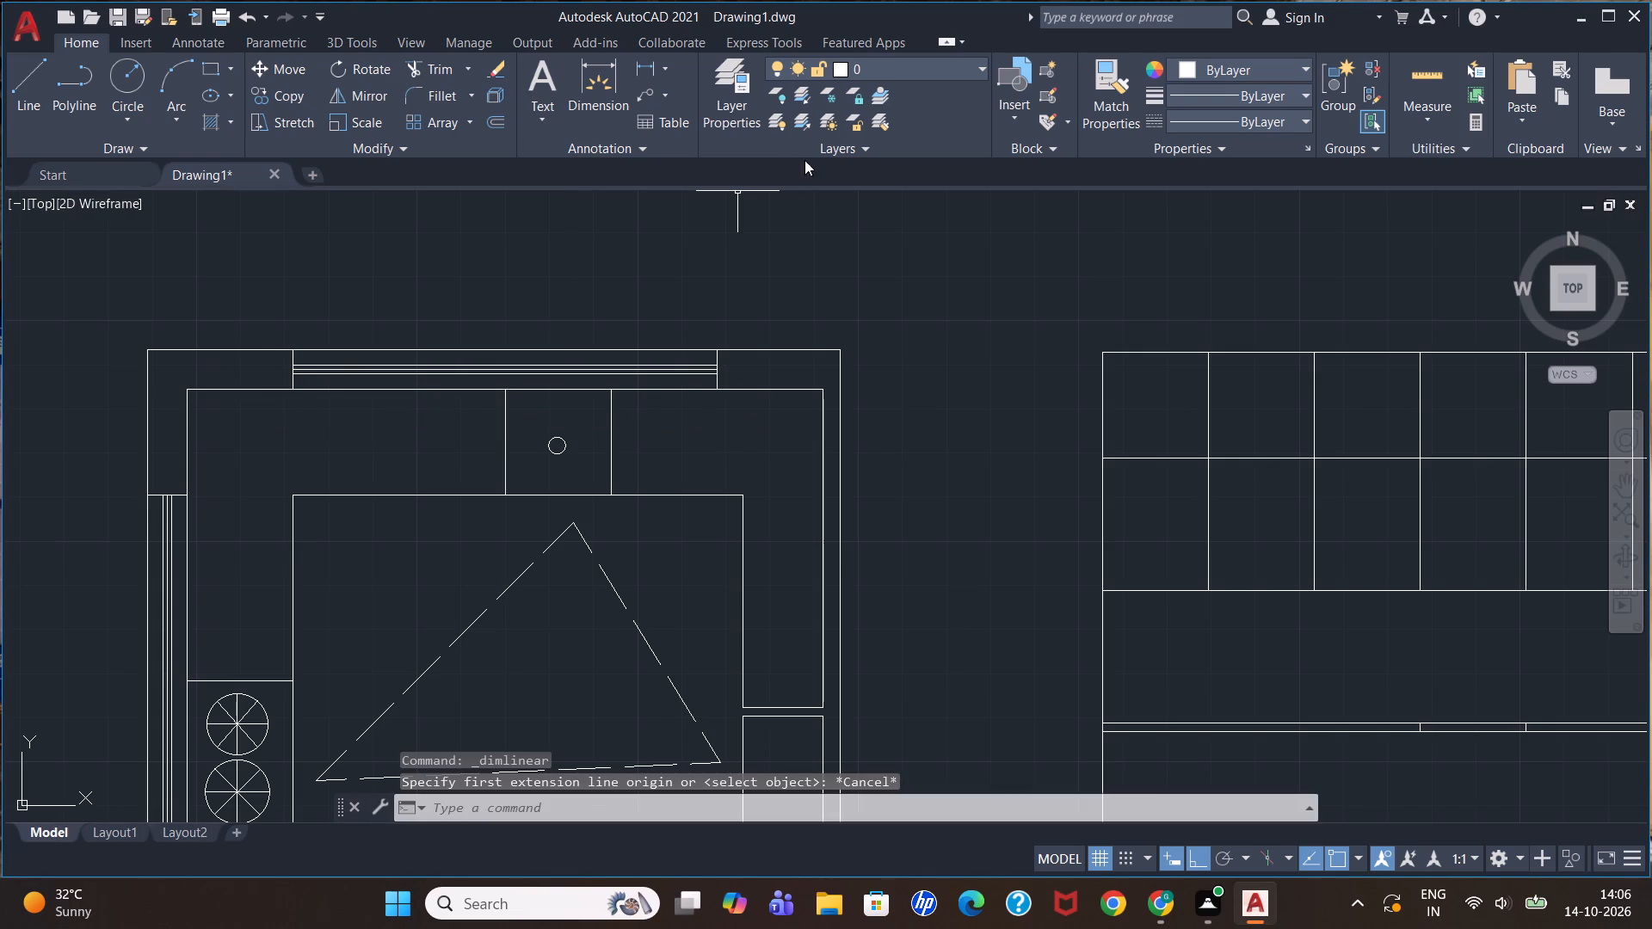
left_click(652, 71)
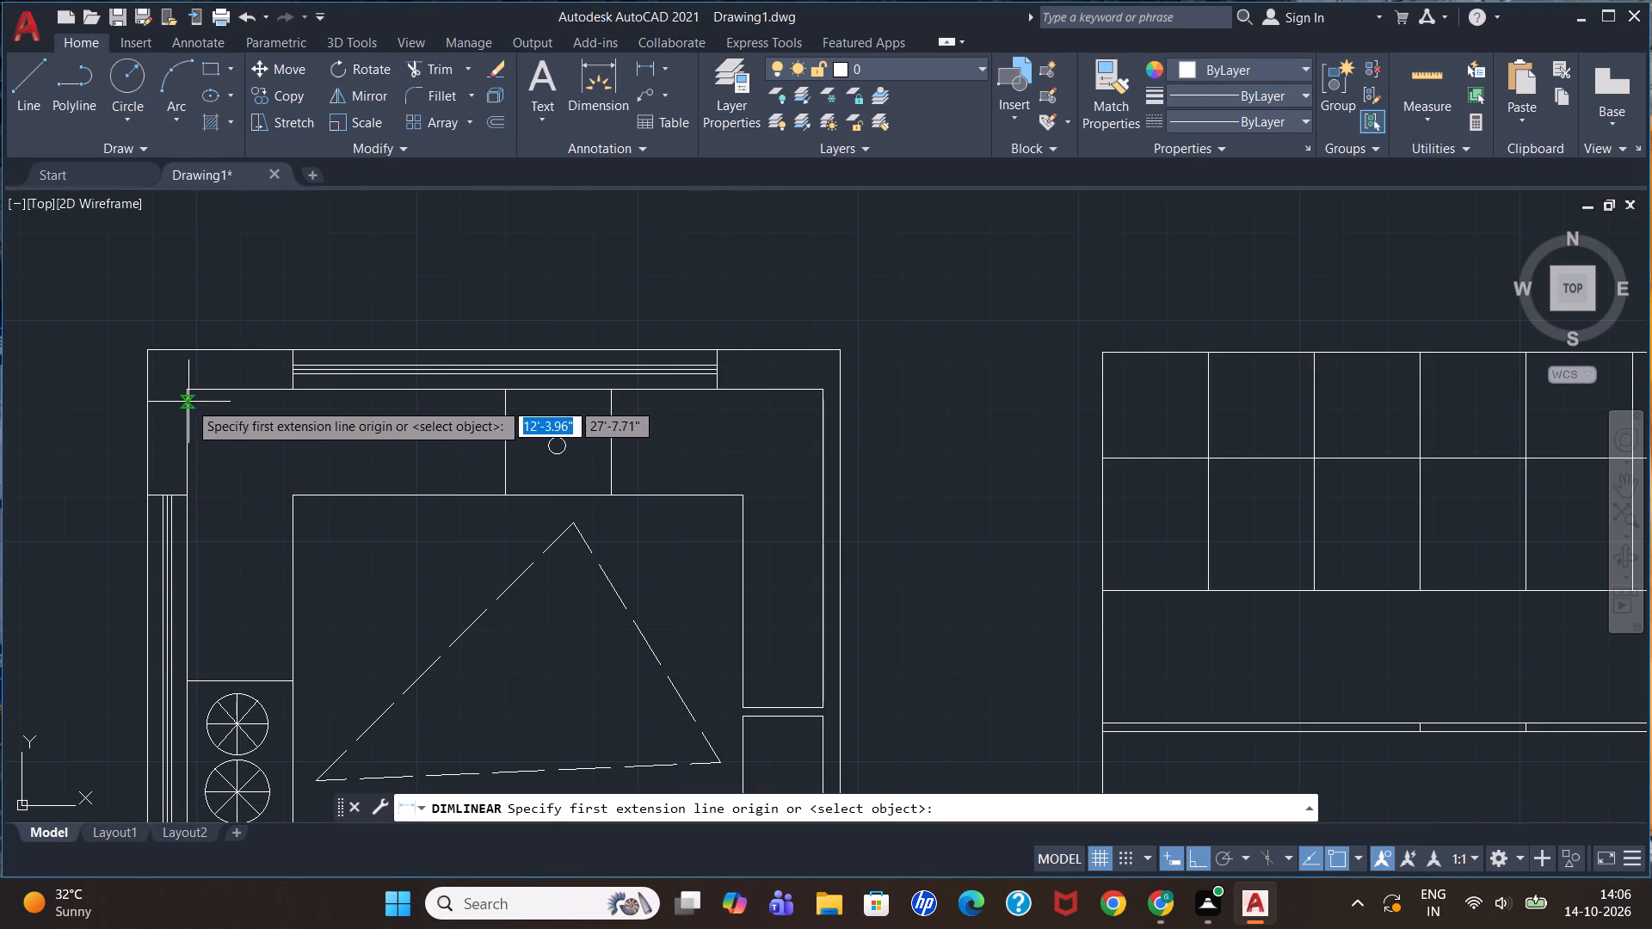
left_click(188, 393)
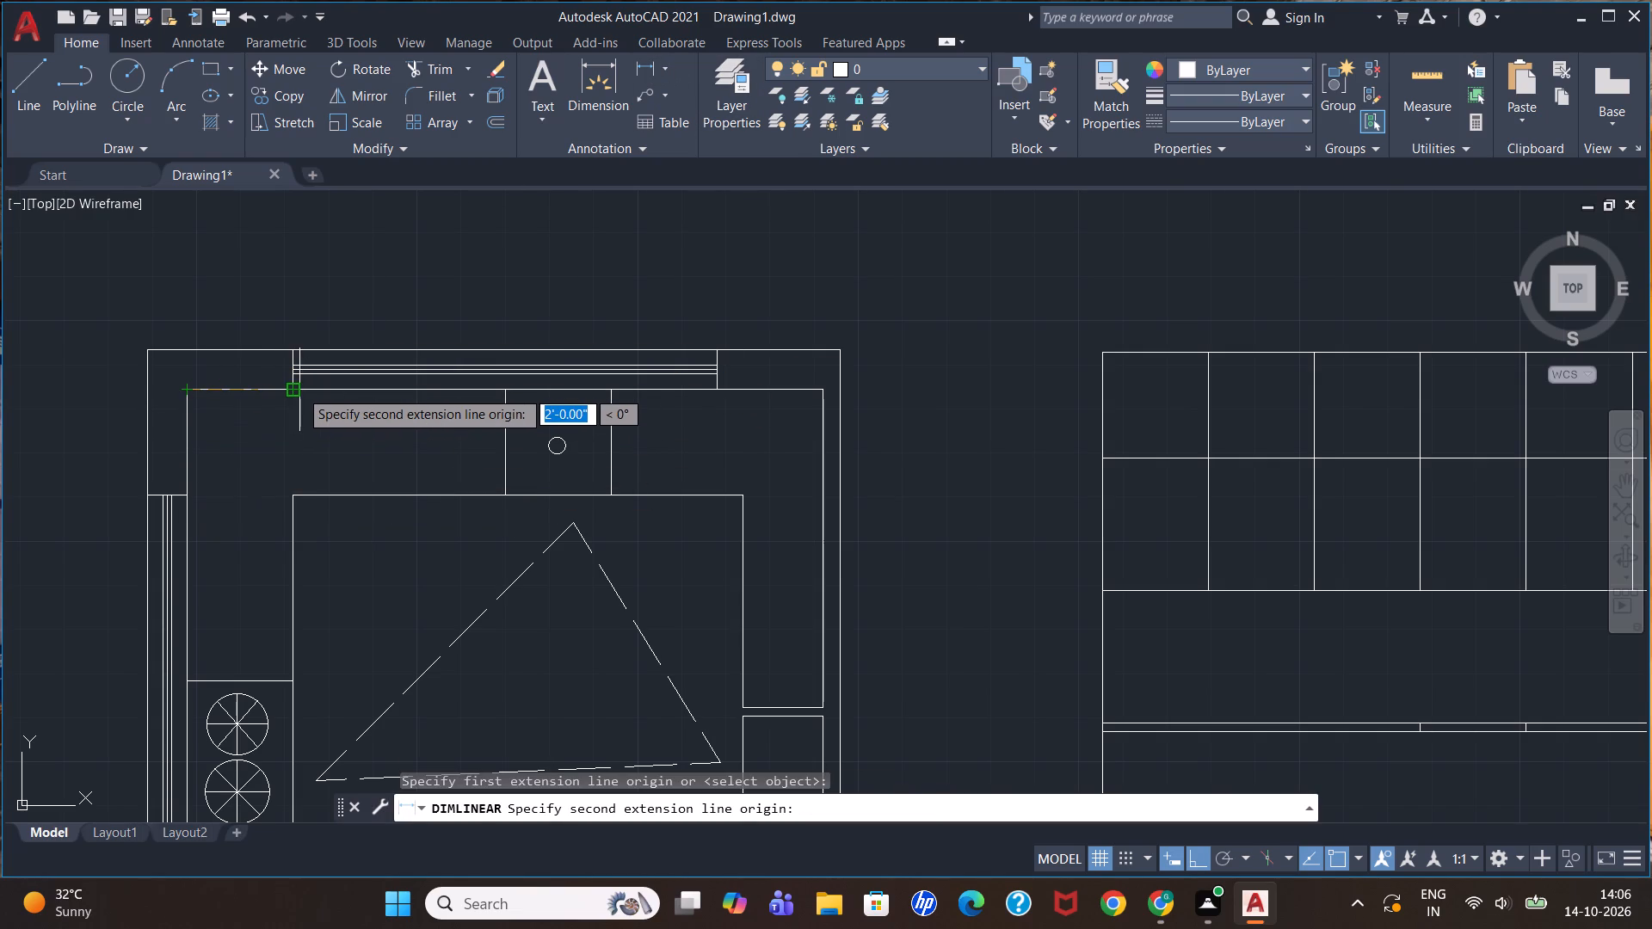
key("Escape")
Check the distance from the top-wall window's right end to the plan's upper-right inner wall corner with a linear dimension.
scroll(774, 501, "down", 3)
scroll(1001, 544, "up", 2)
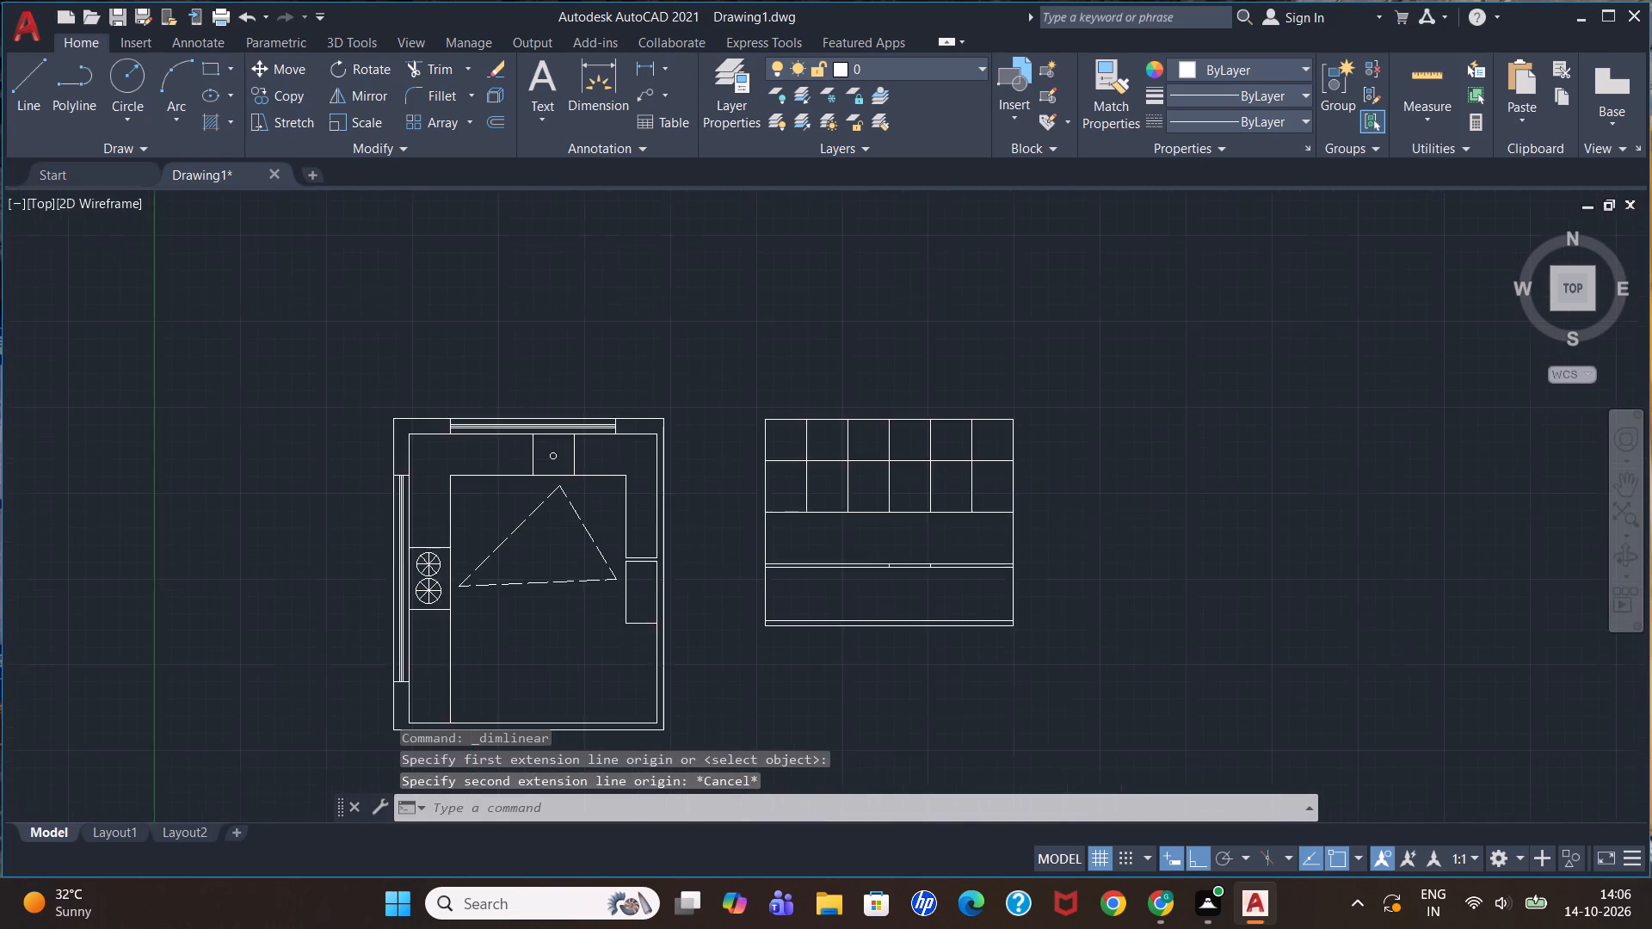
scroll(796, 522, "up", 1)
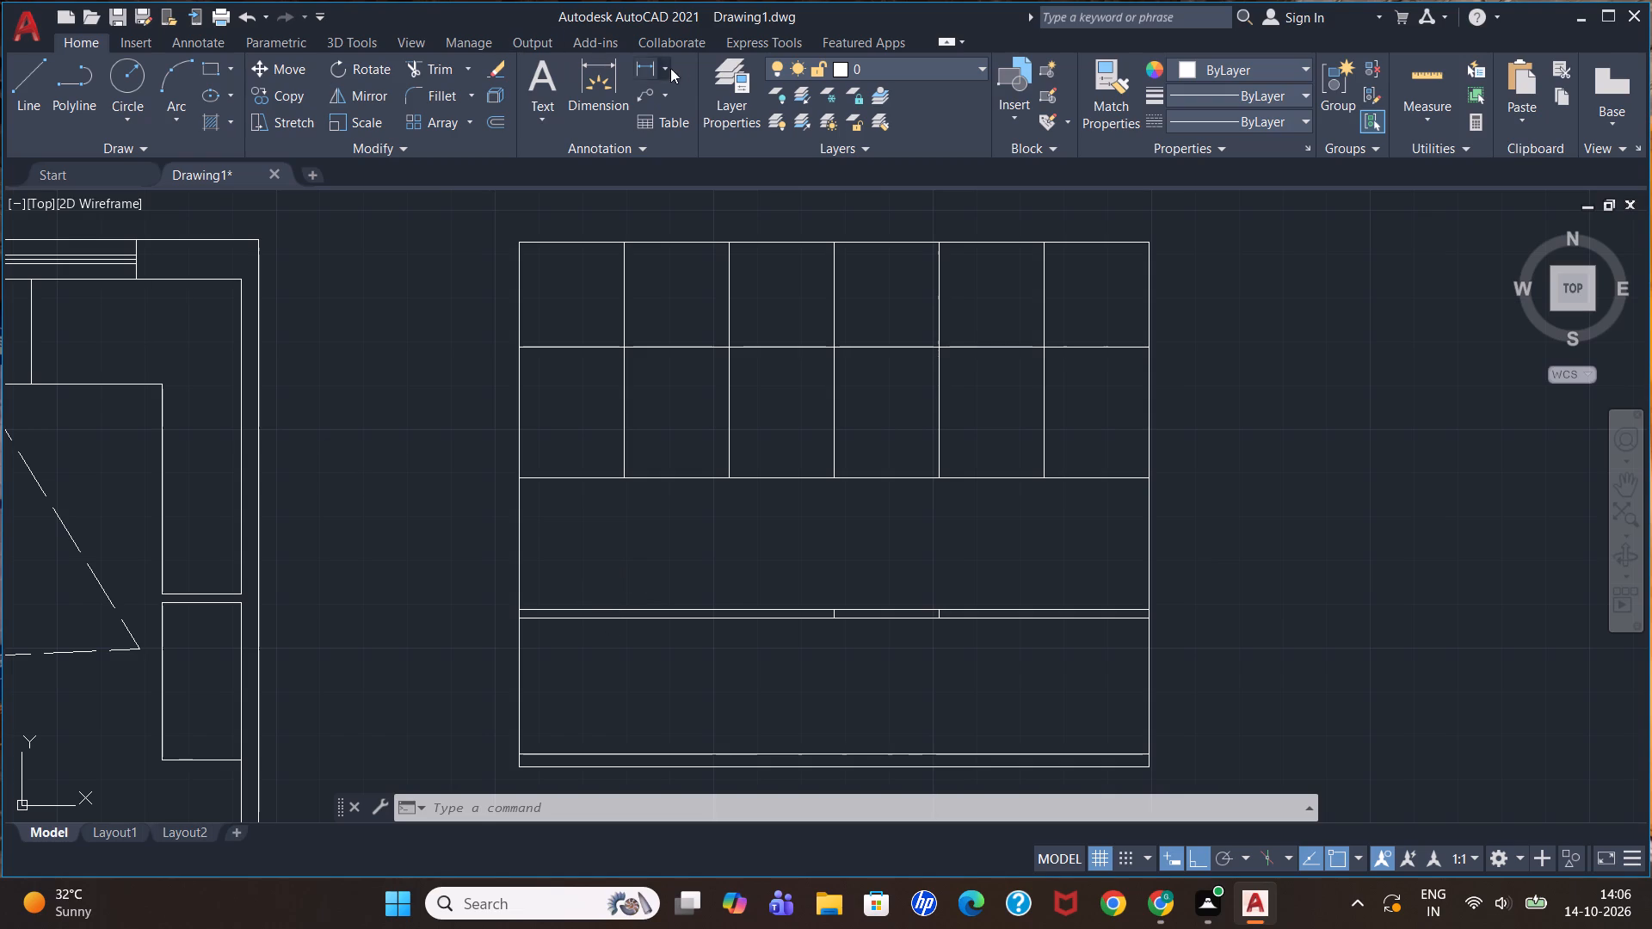
left_click(646, 70)
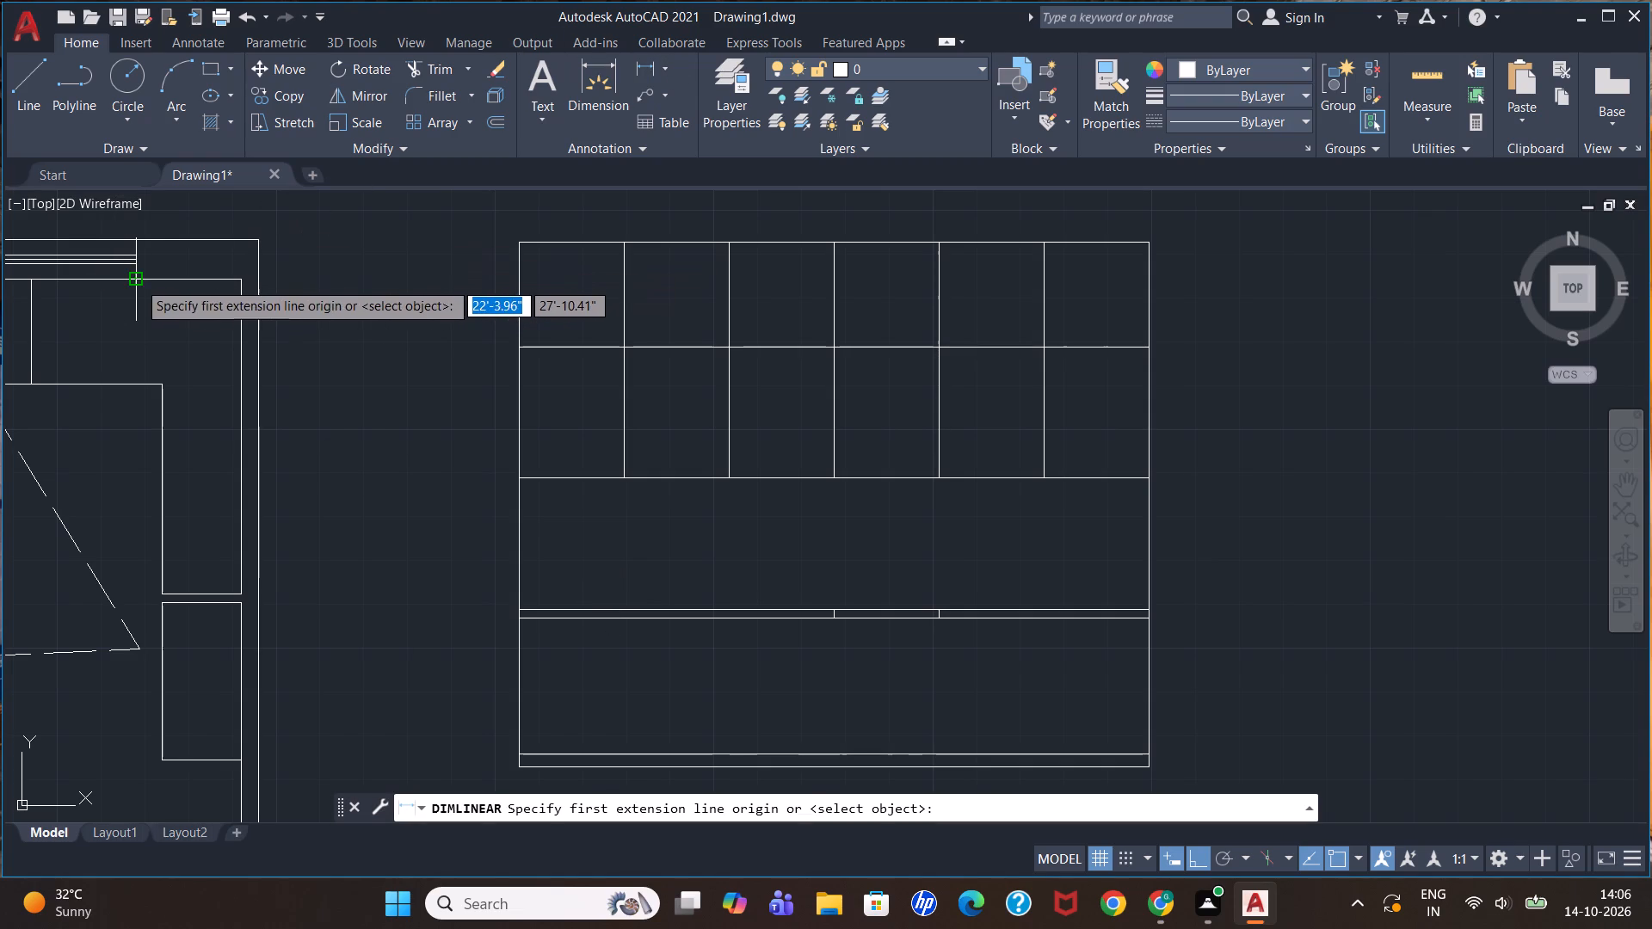
left_click(136, 282)
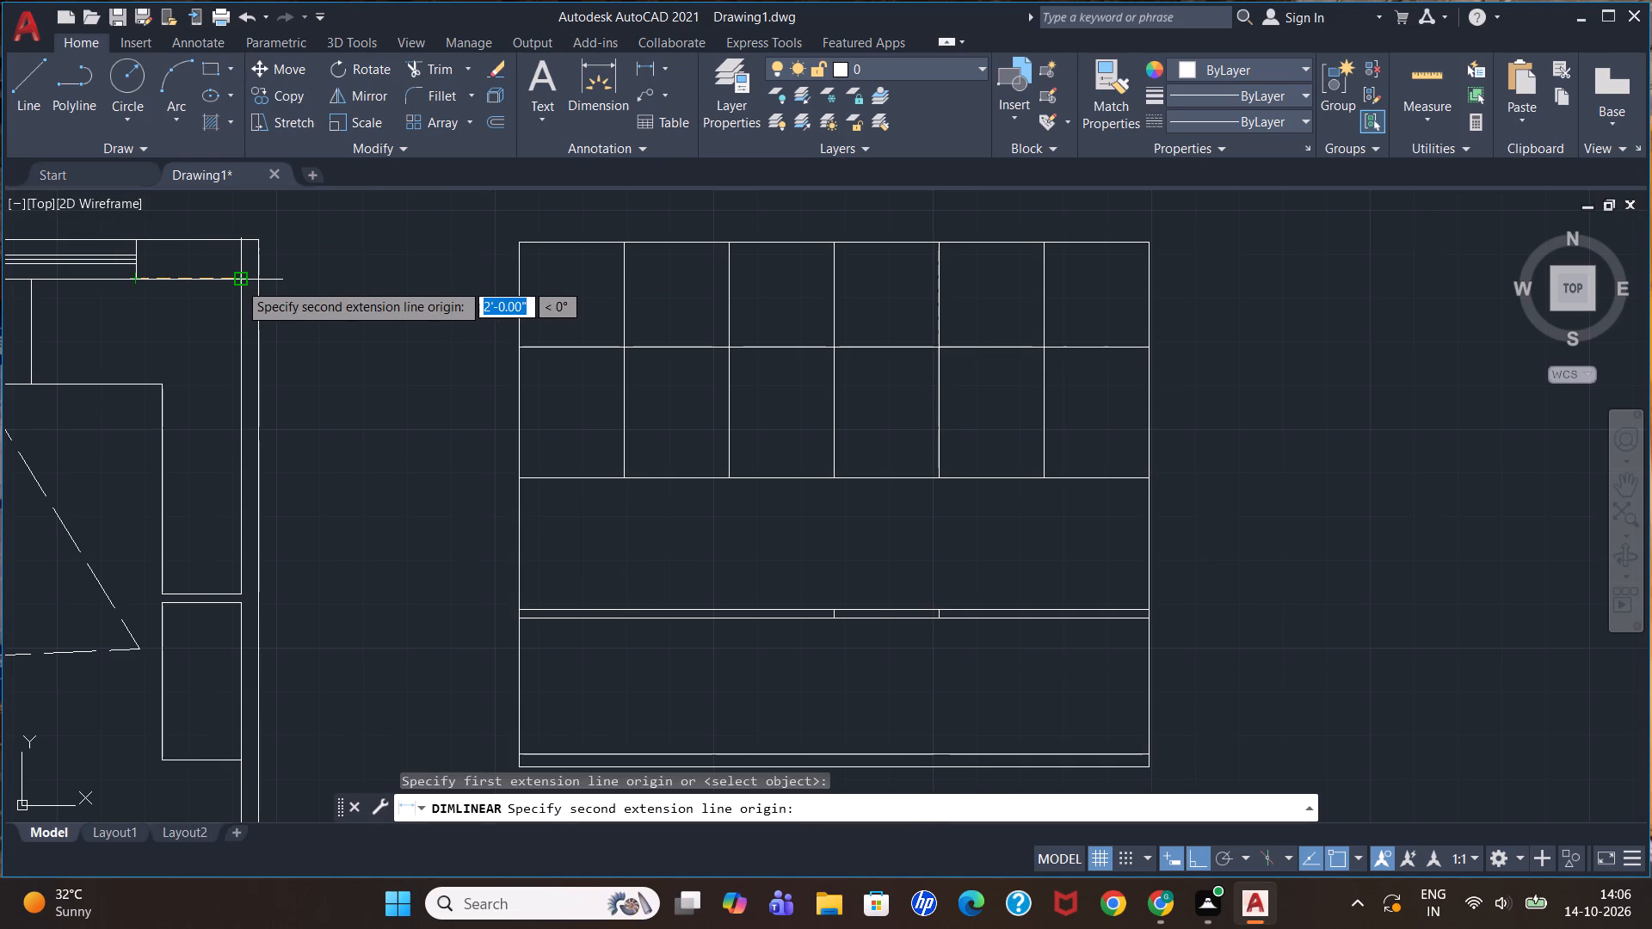
key("Escape")
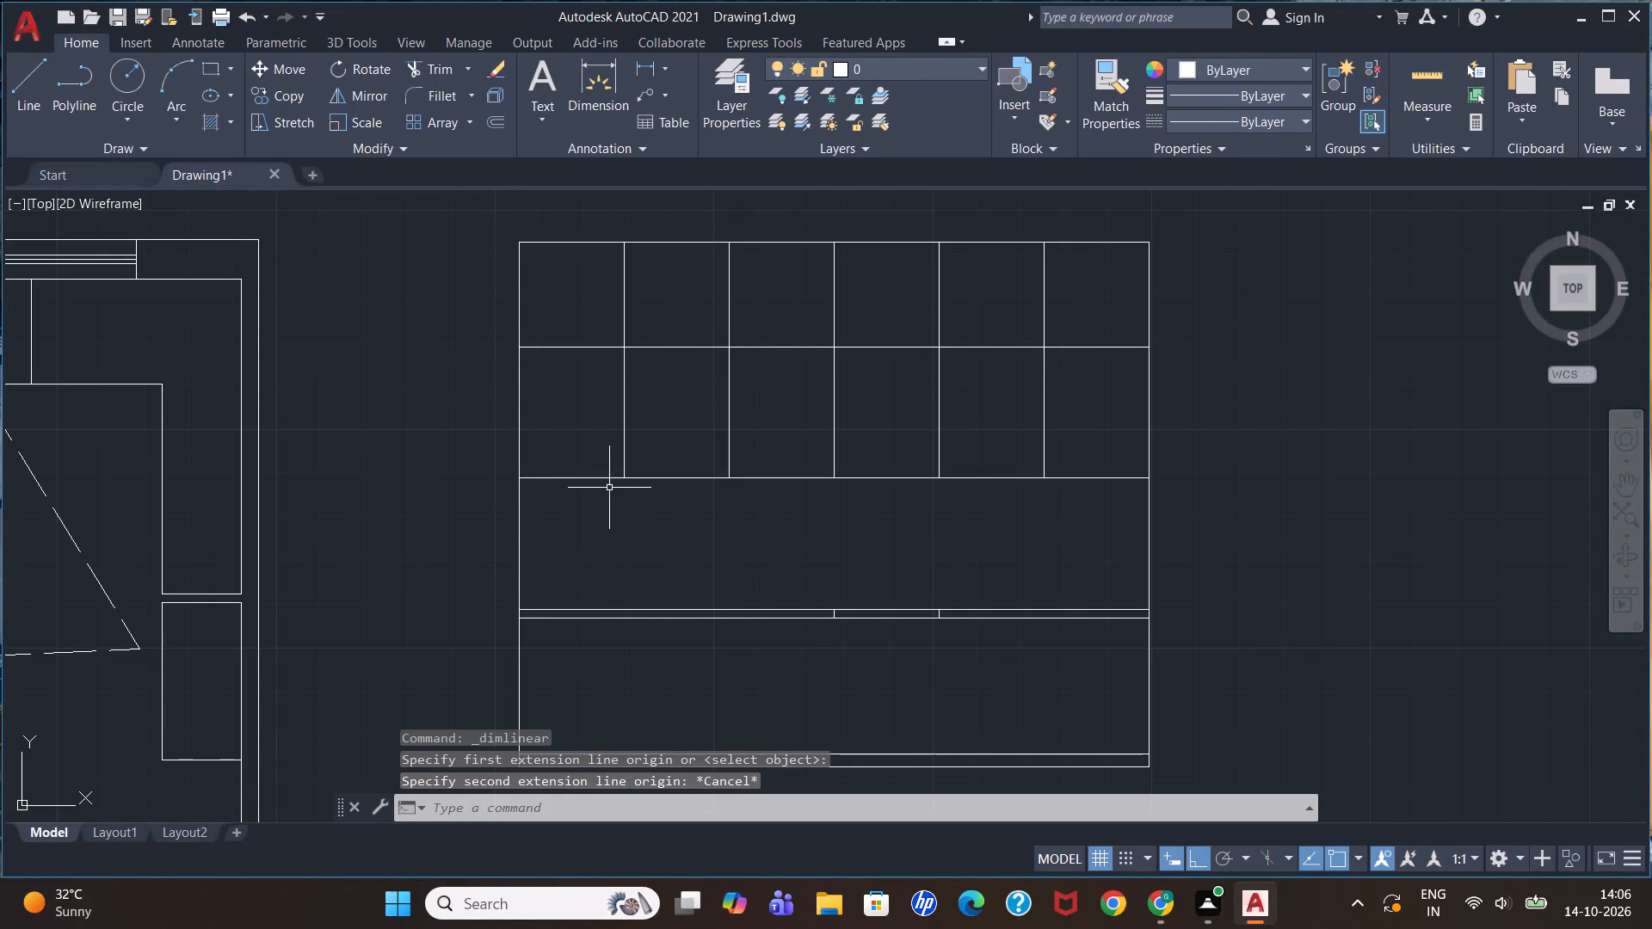
Draw two 2'-6" vertical lines from the bottoms of the first and last upper-cabinet dividers down to the countertop's top line.
key("l")
key("Return")
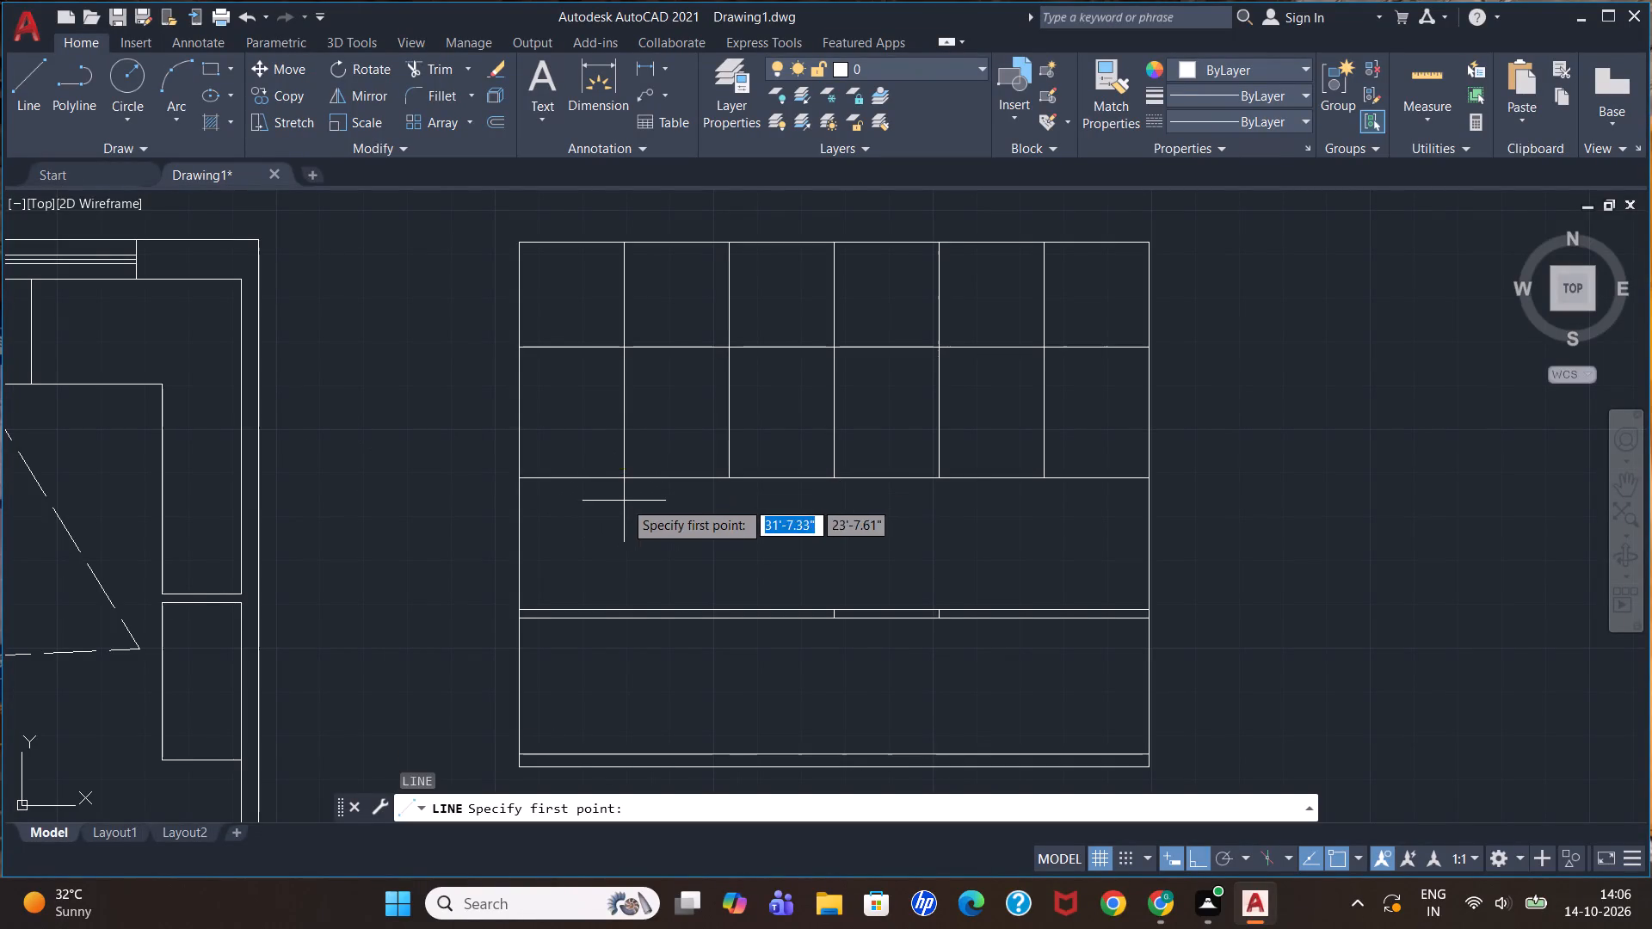
left_click(625, 480)
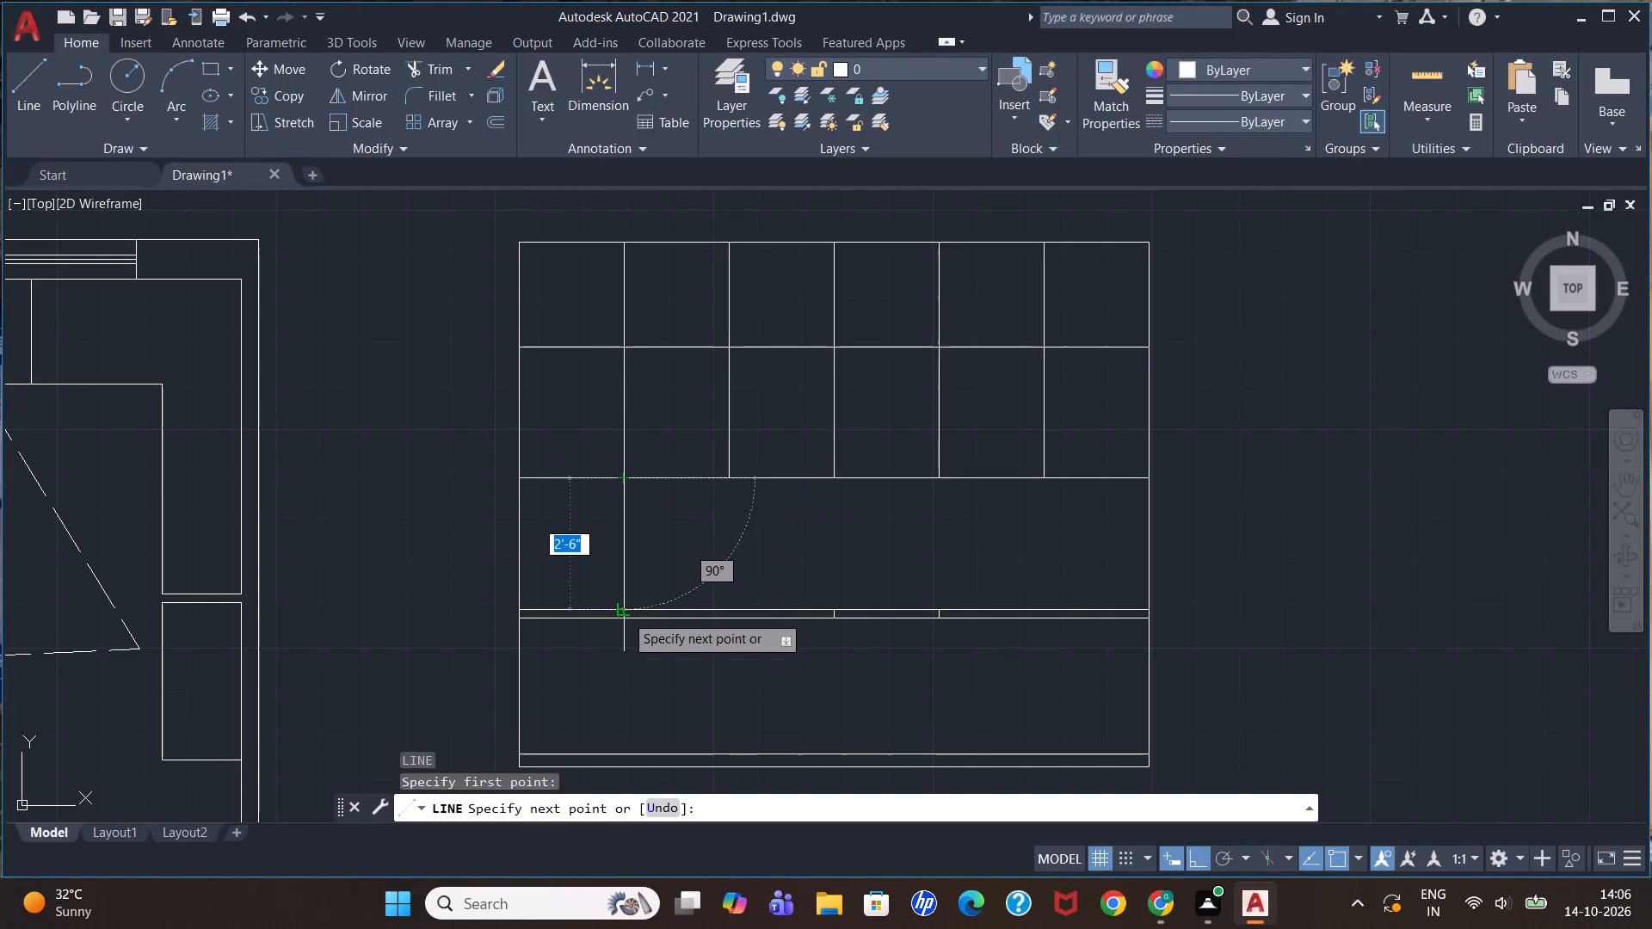
left_click(625, 614)
key("Escape")
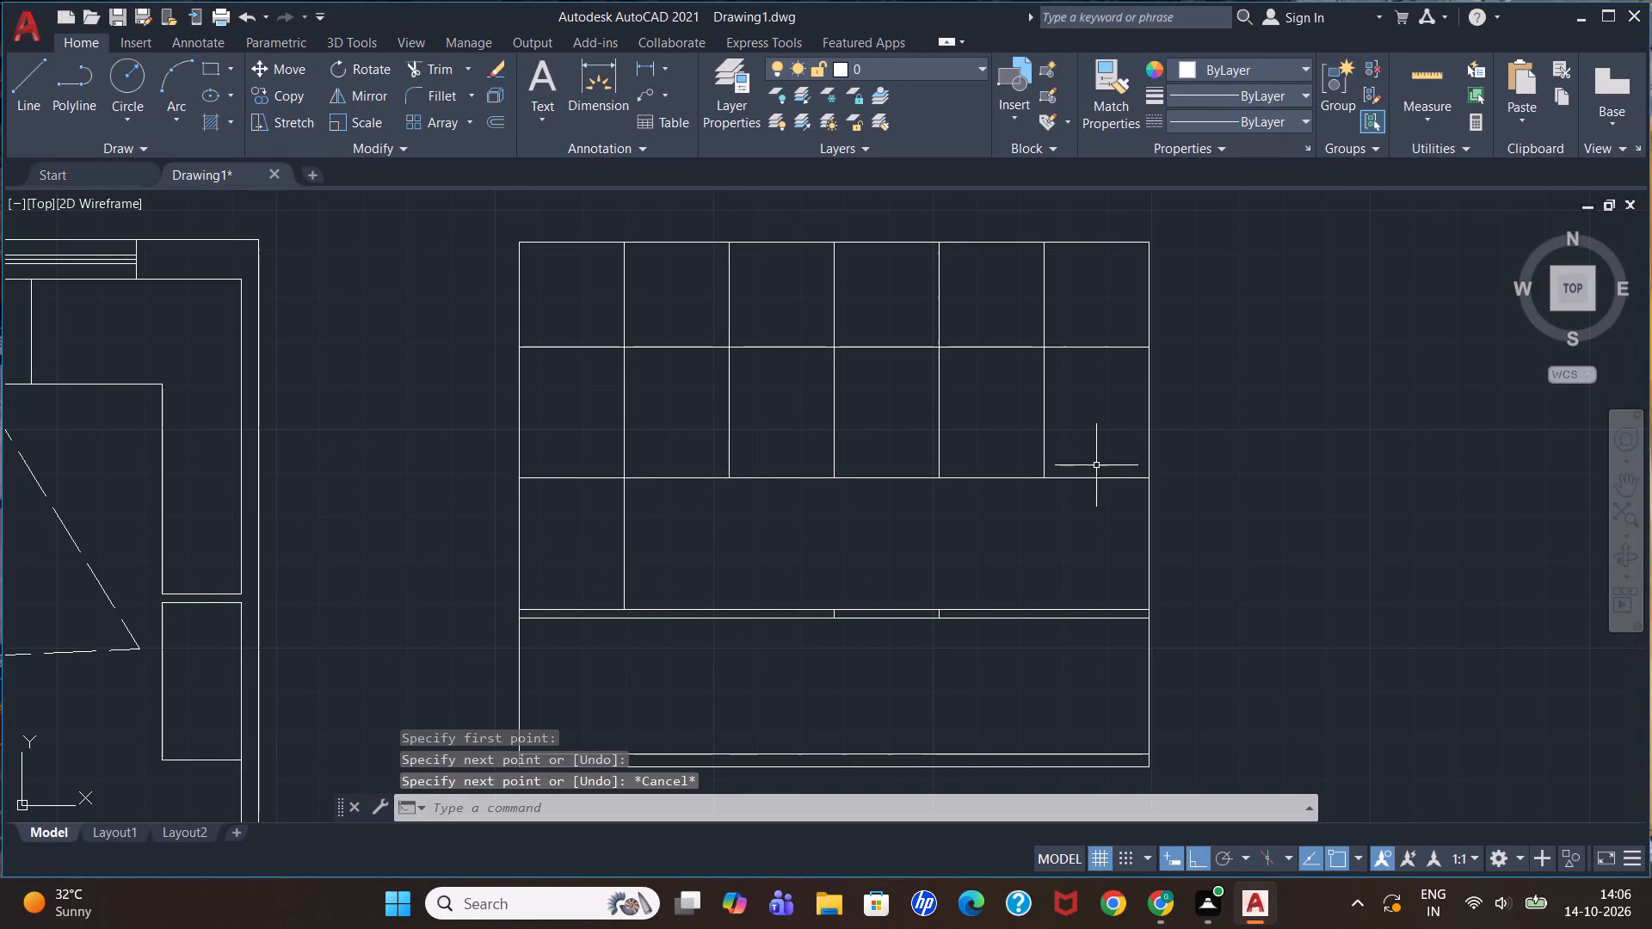
key("l")
key("Return")
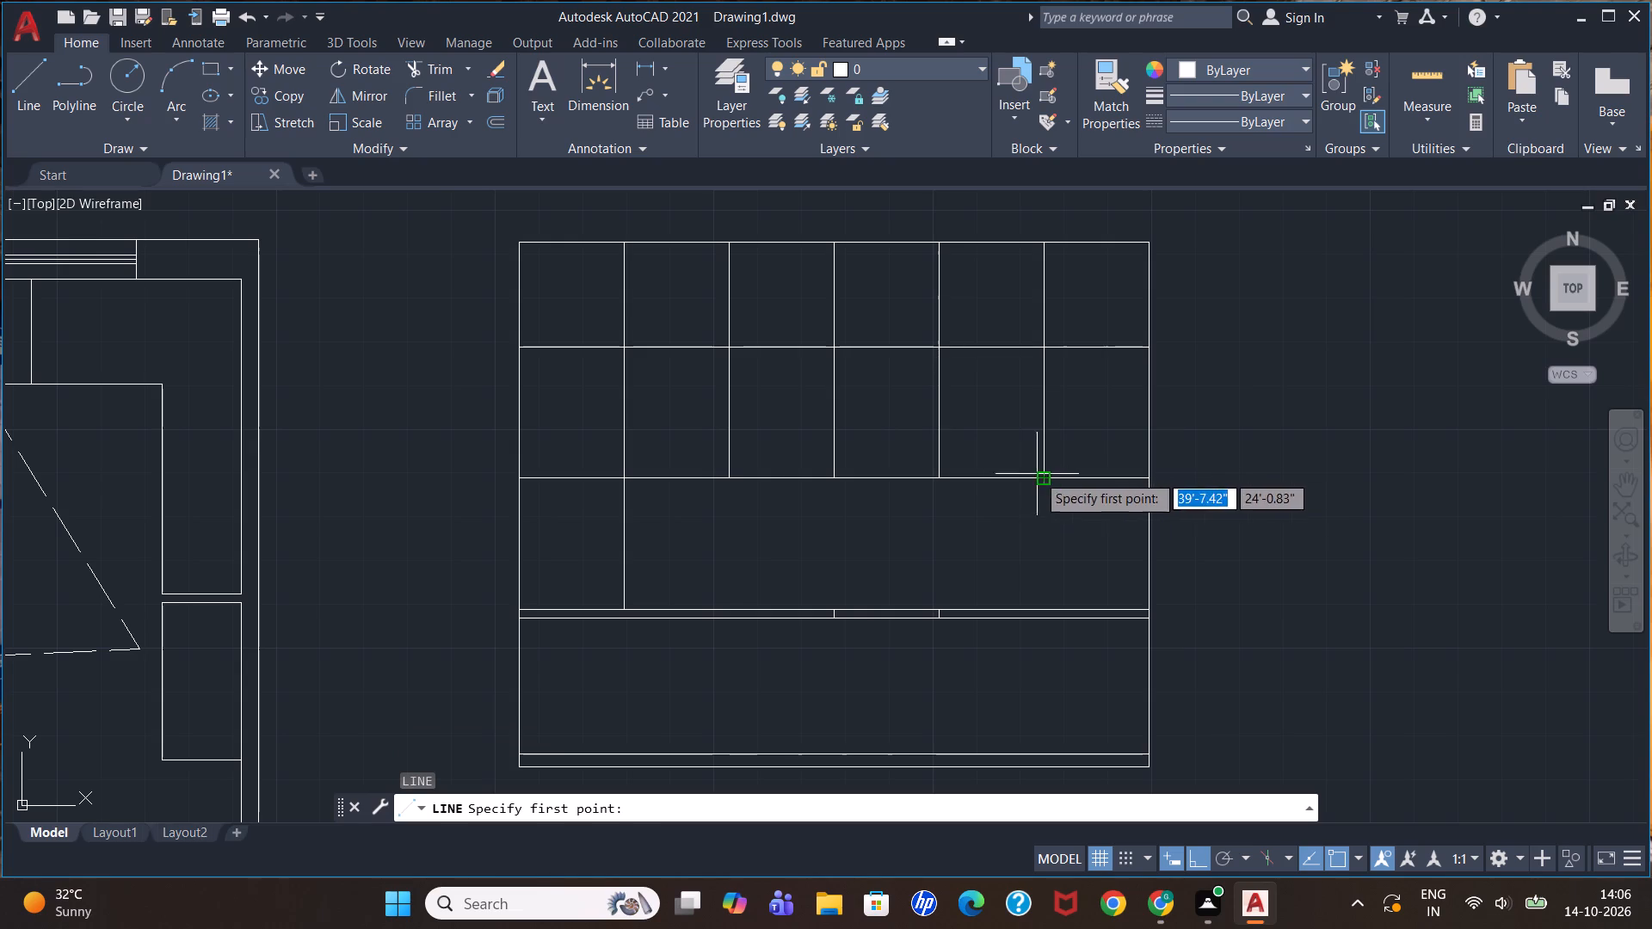
left_click(1045, 483)
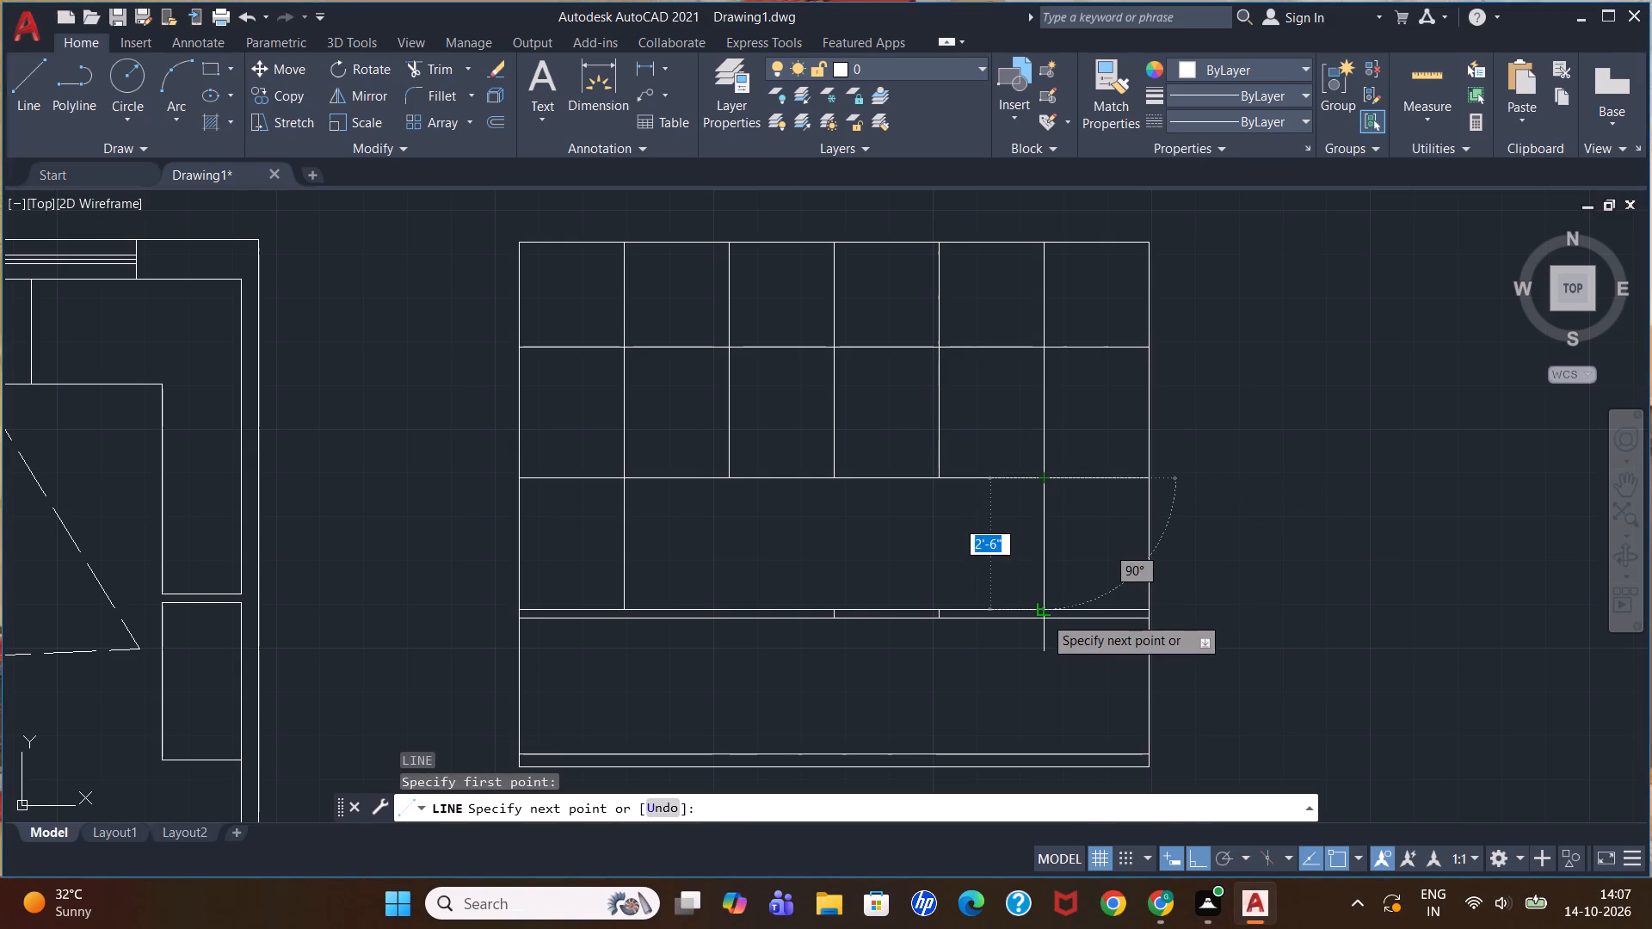
left_click(1044, 616)
key("Escape")
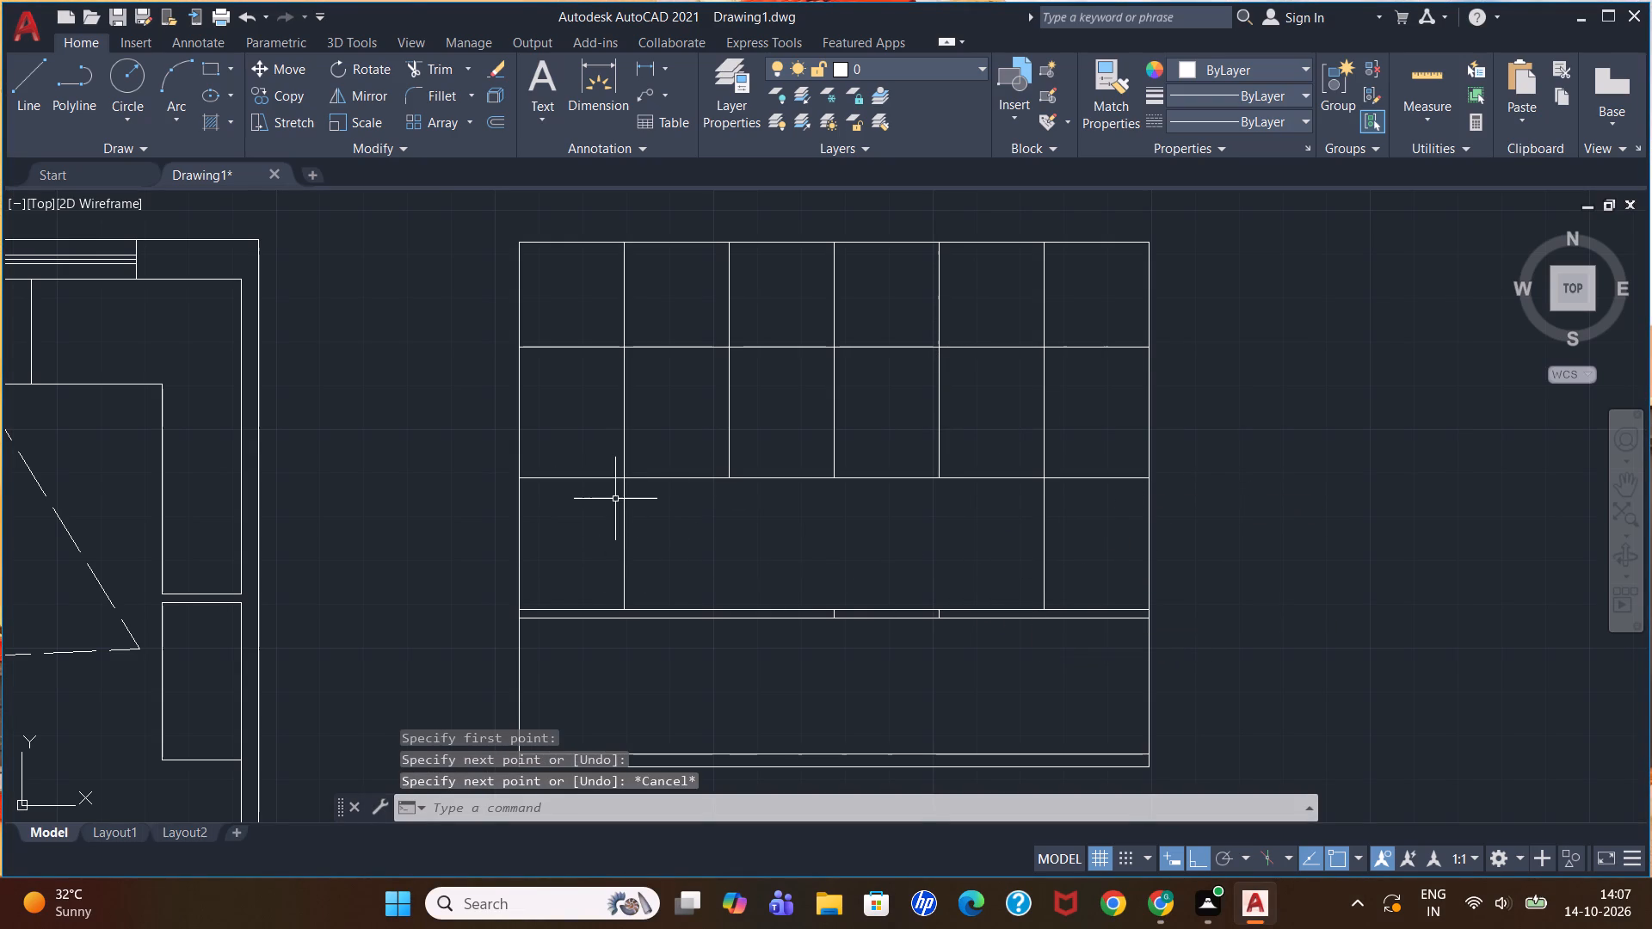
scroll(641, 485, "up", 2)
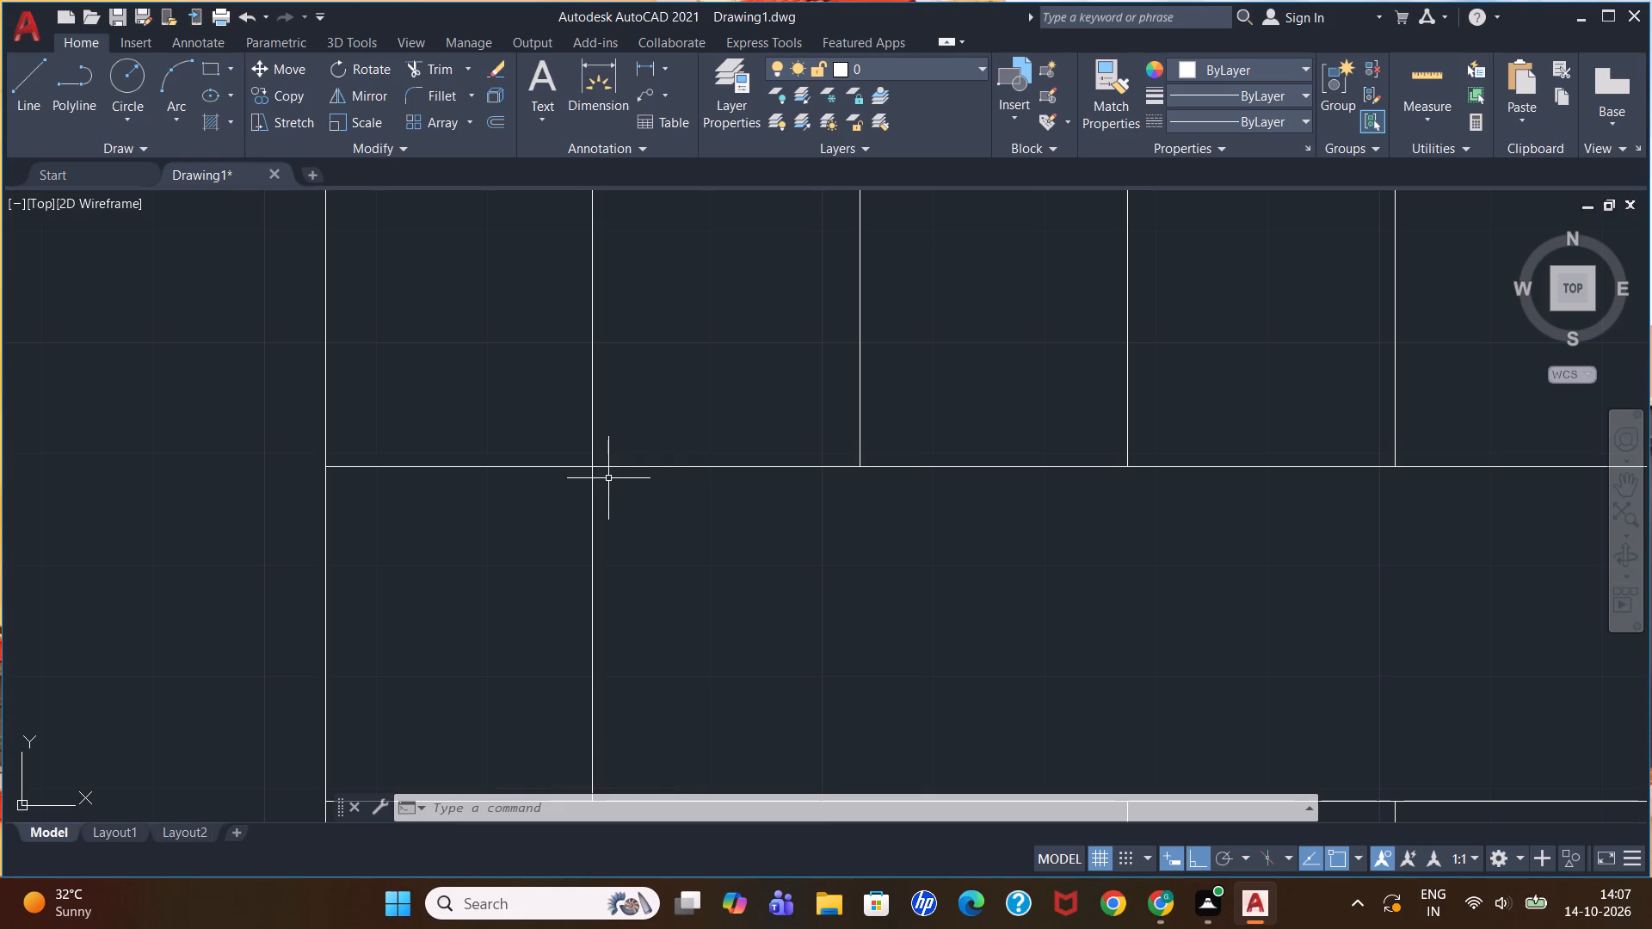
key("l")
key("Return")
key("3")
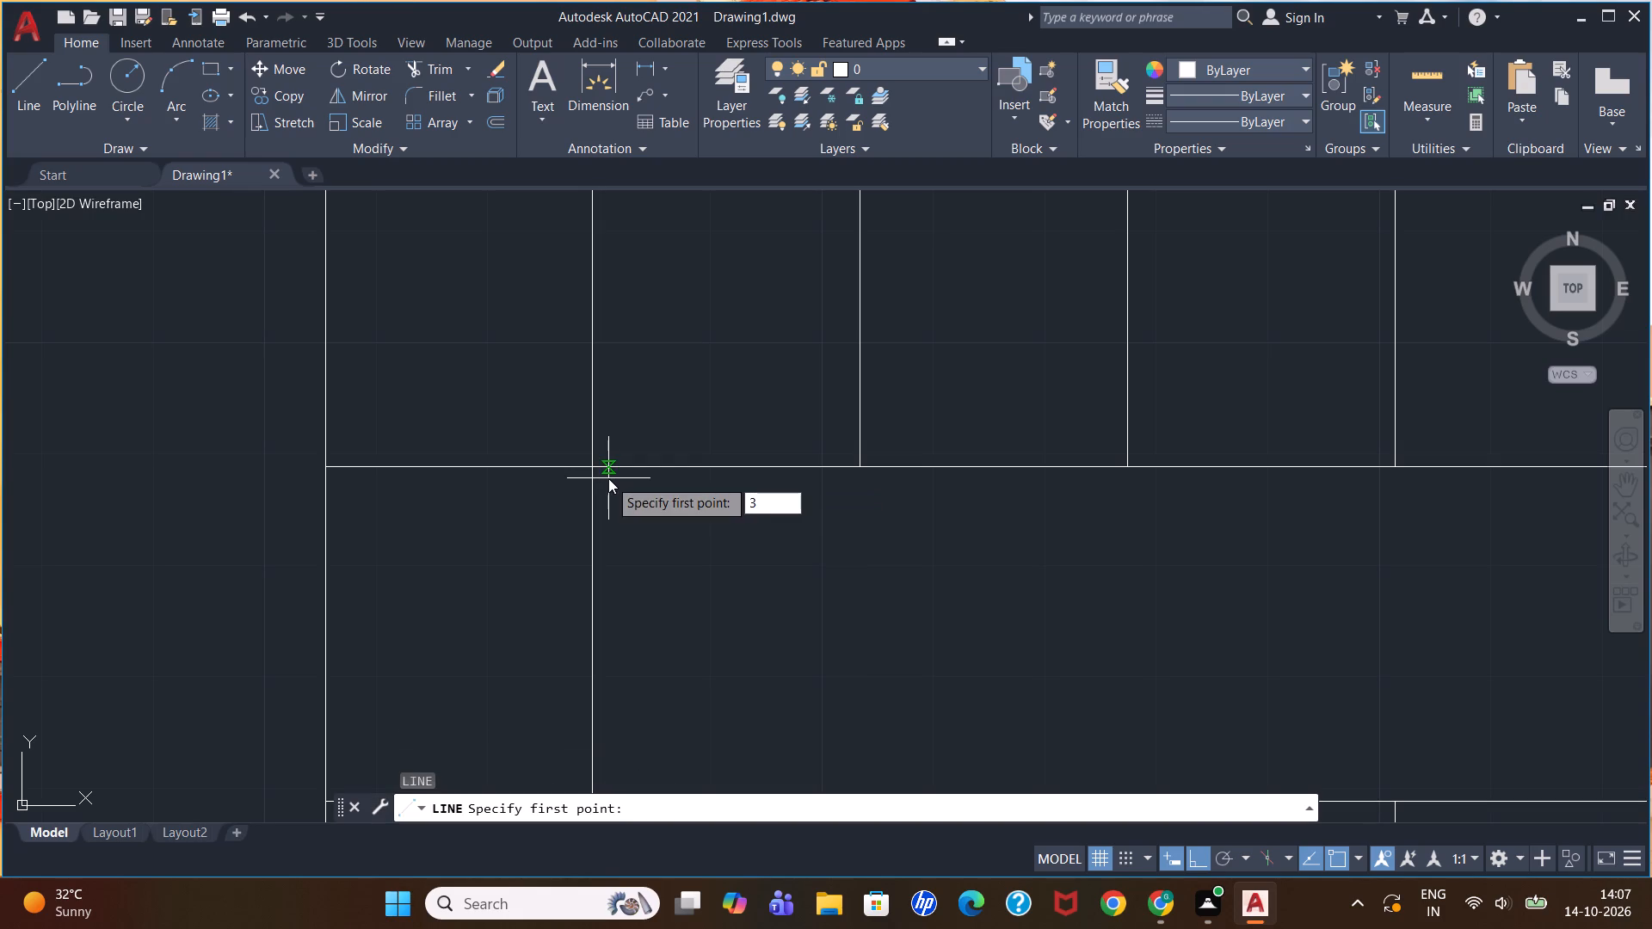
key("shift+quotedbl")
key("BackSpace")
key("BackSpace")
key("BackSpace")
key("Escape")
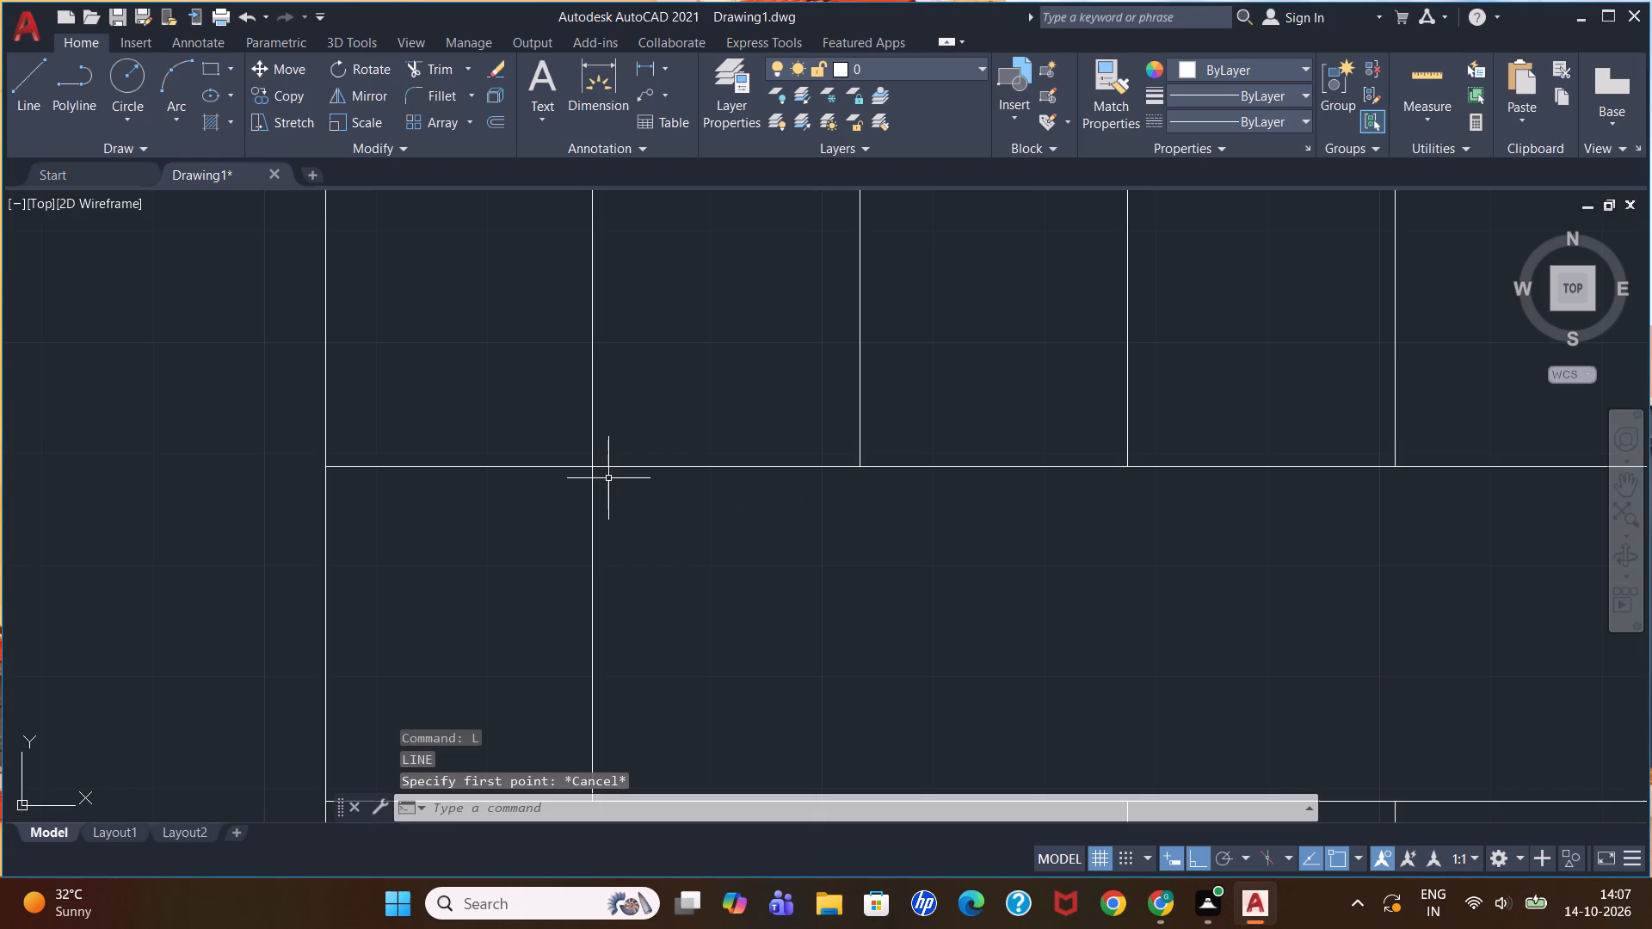
Draw the window's 8' head line between the two new verticals, 2" below the upper cabinets' bottom line.
key("l")
key("Return")
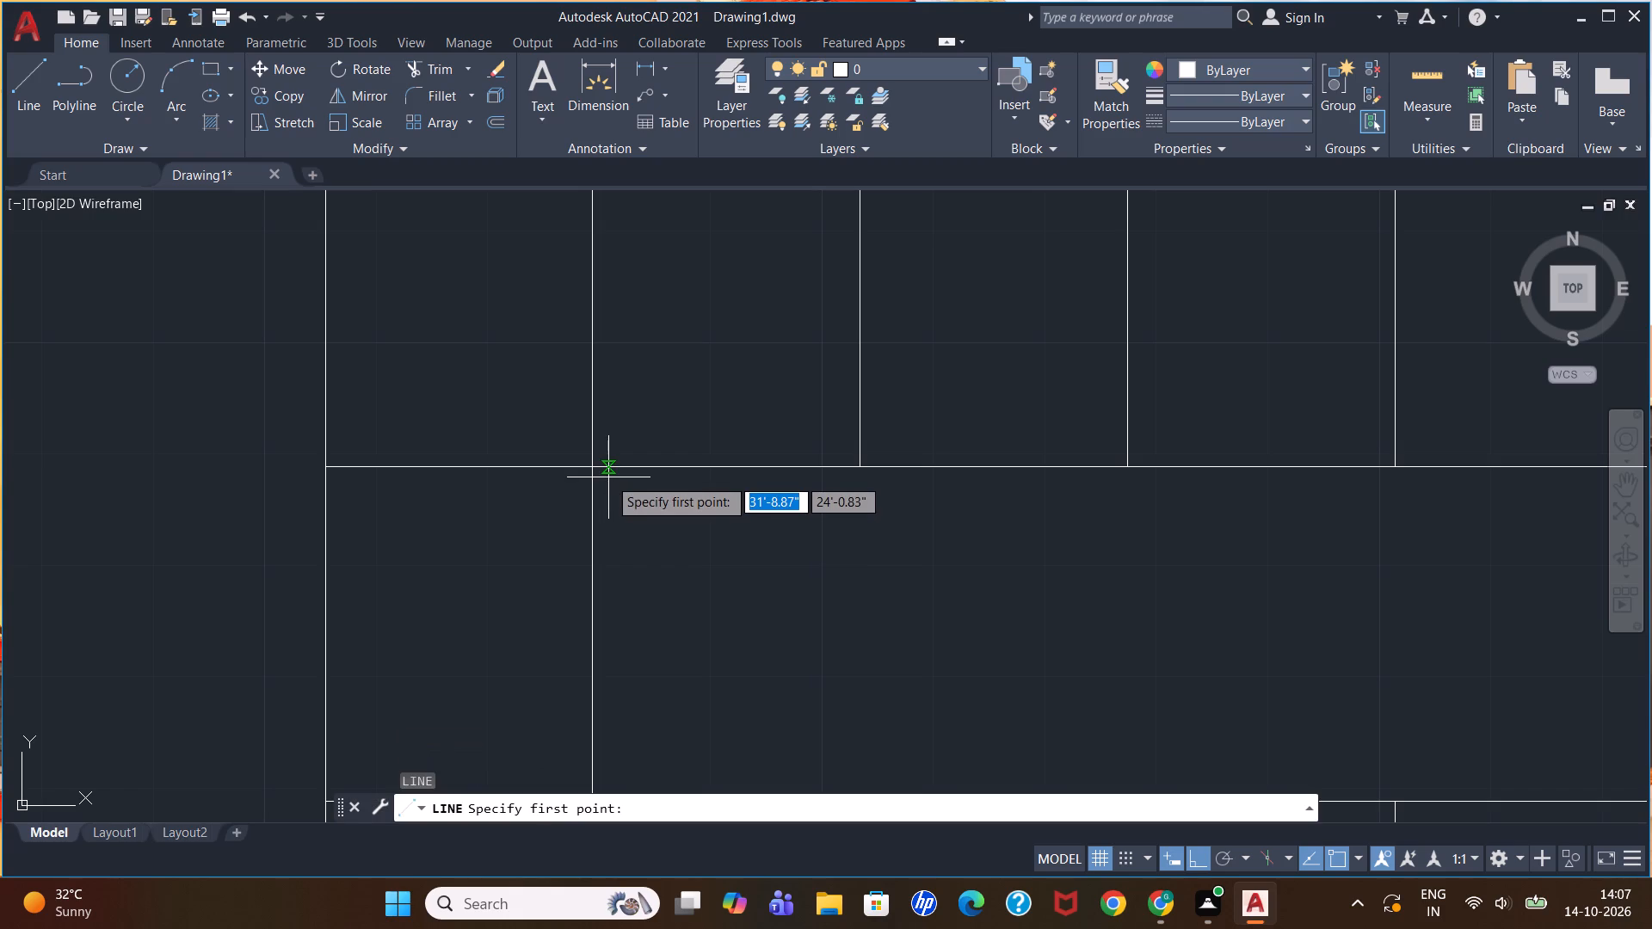
left_click(594, 470)
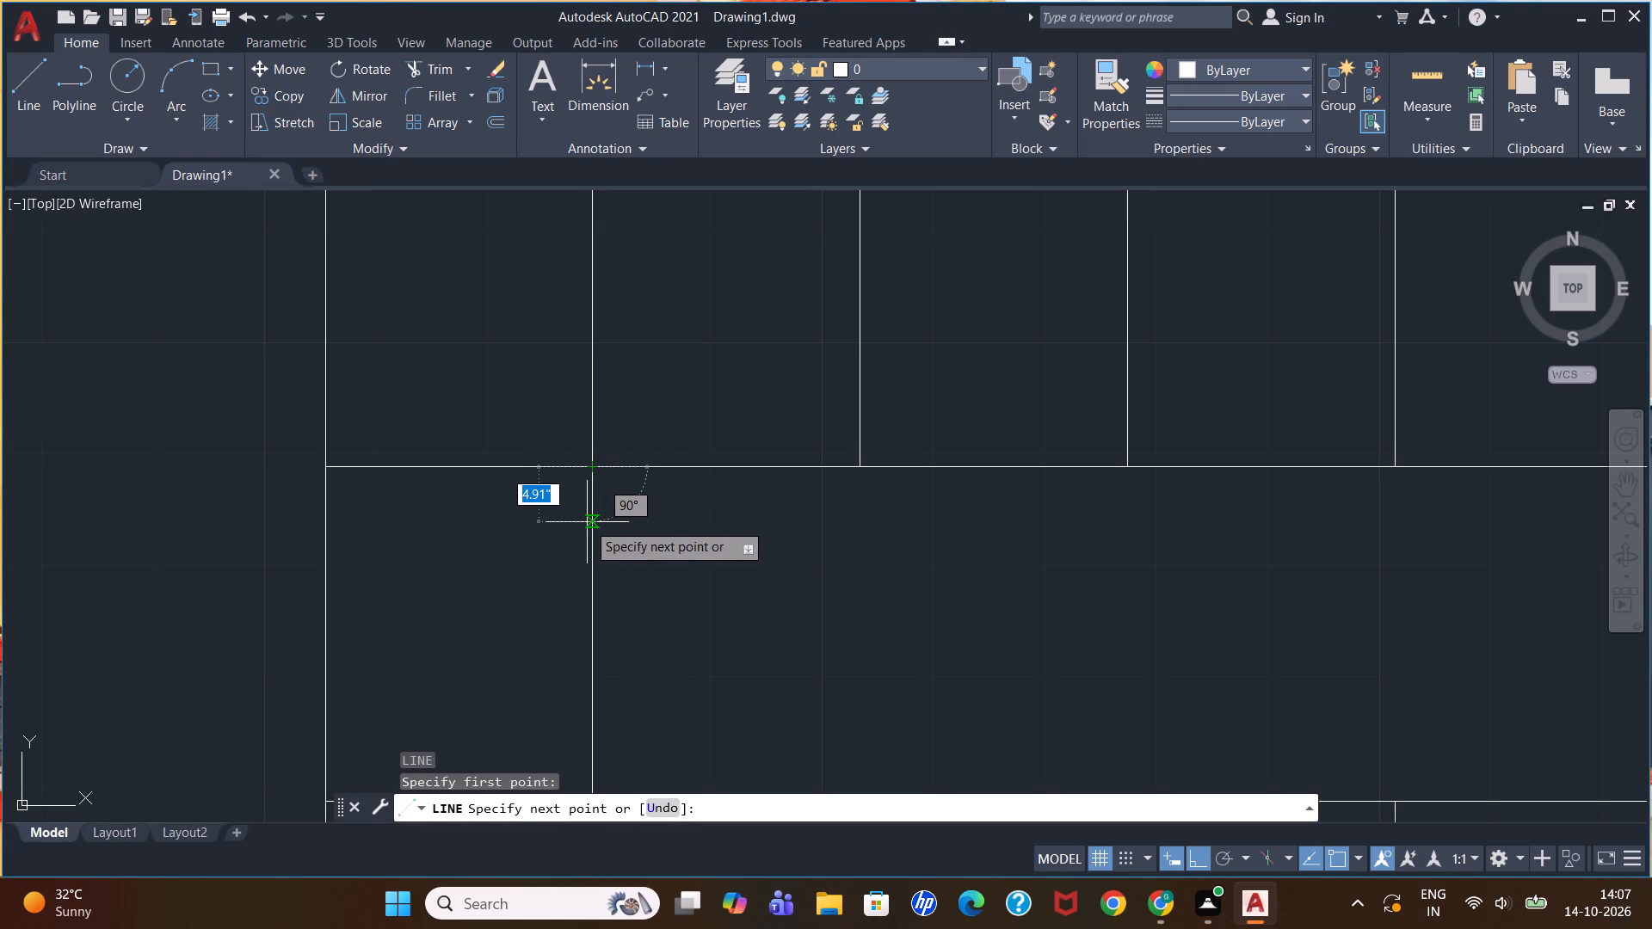
type("2'")
key("BackSpace")
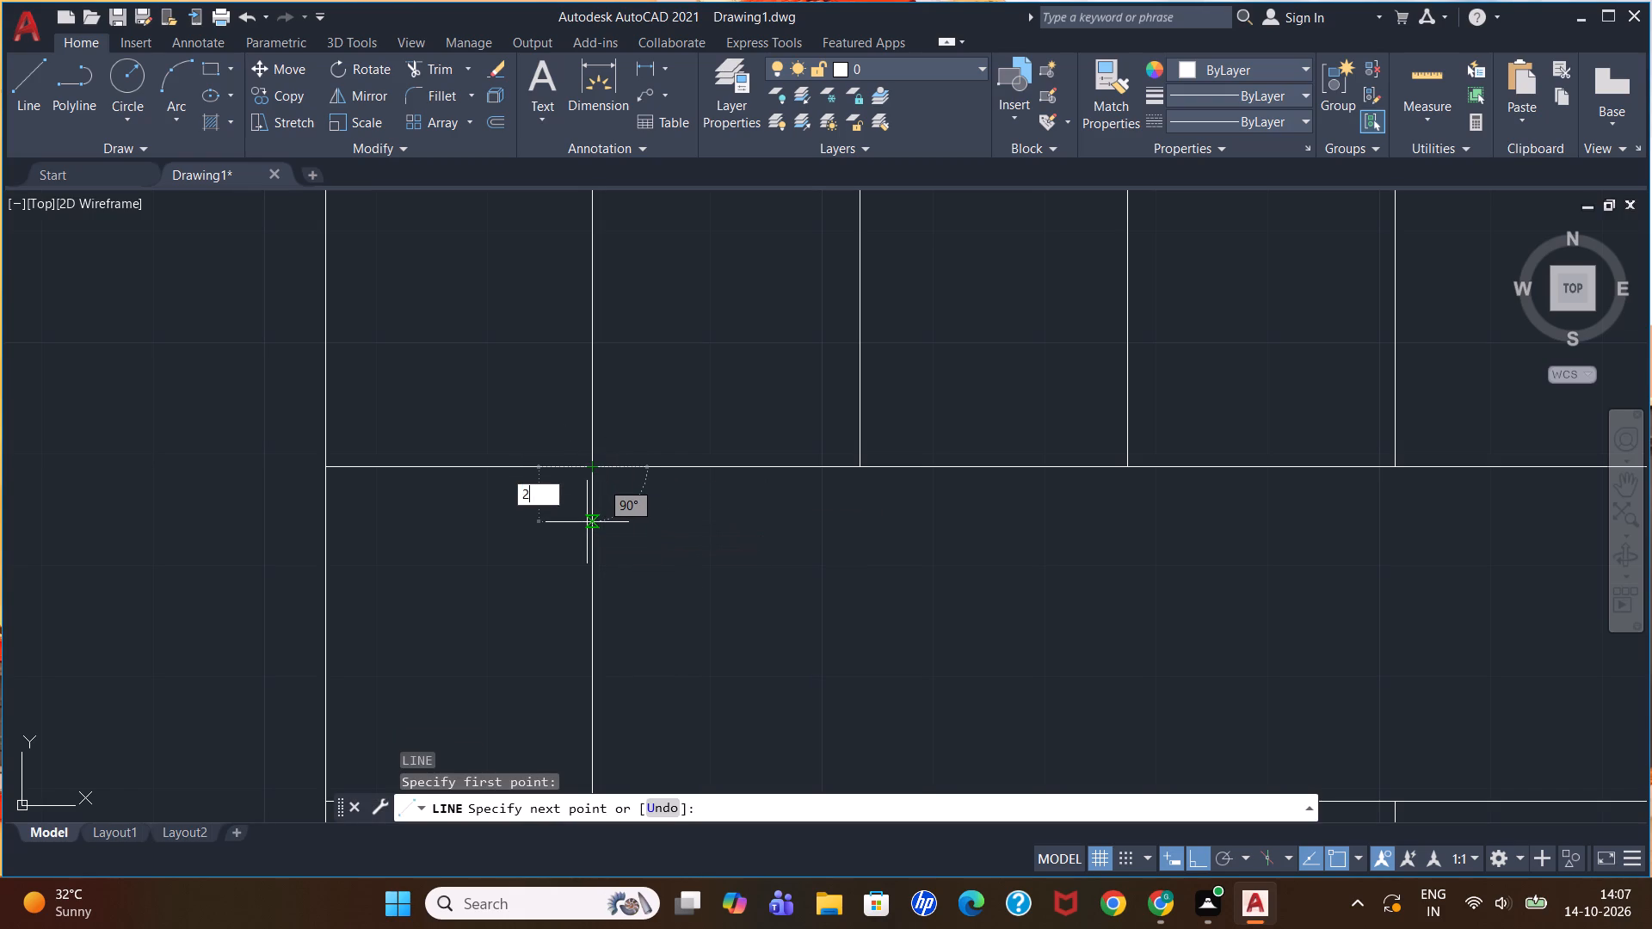
key("shift+quotedbl")
key("Return")
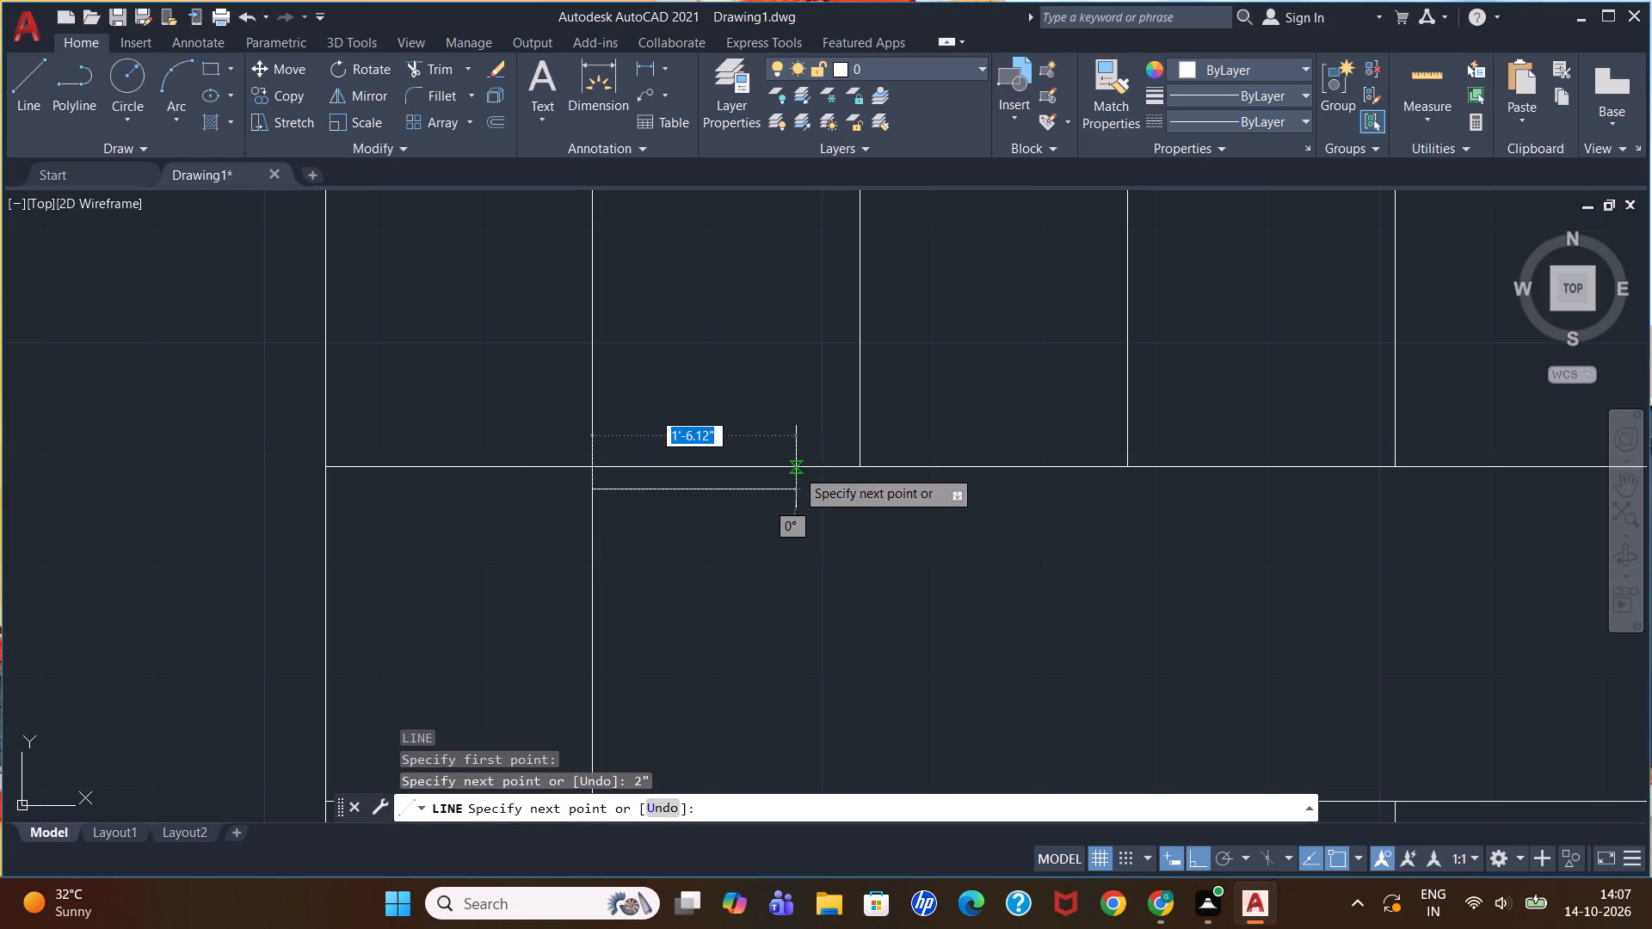
scroll(1051, 493, "down", 3)
scroll(1219, 502, "up", 1)
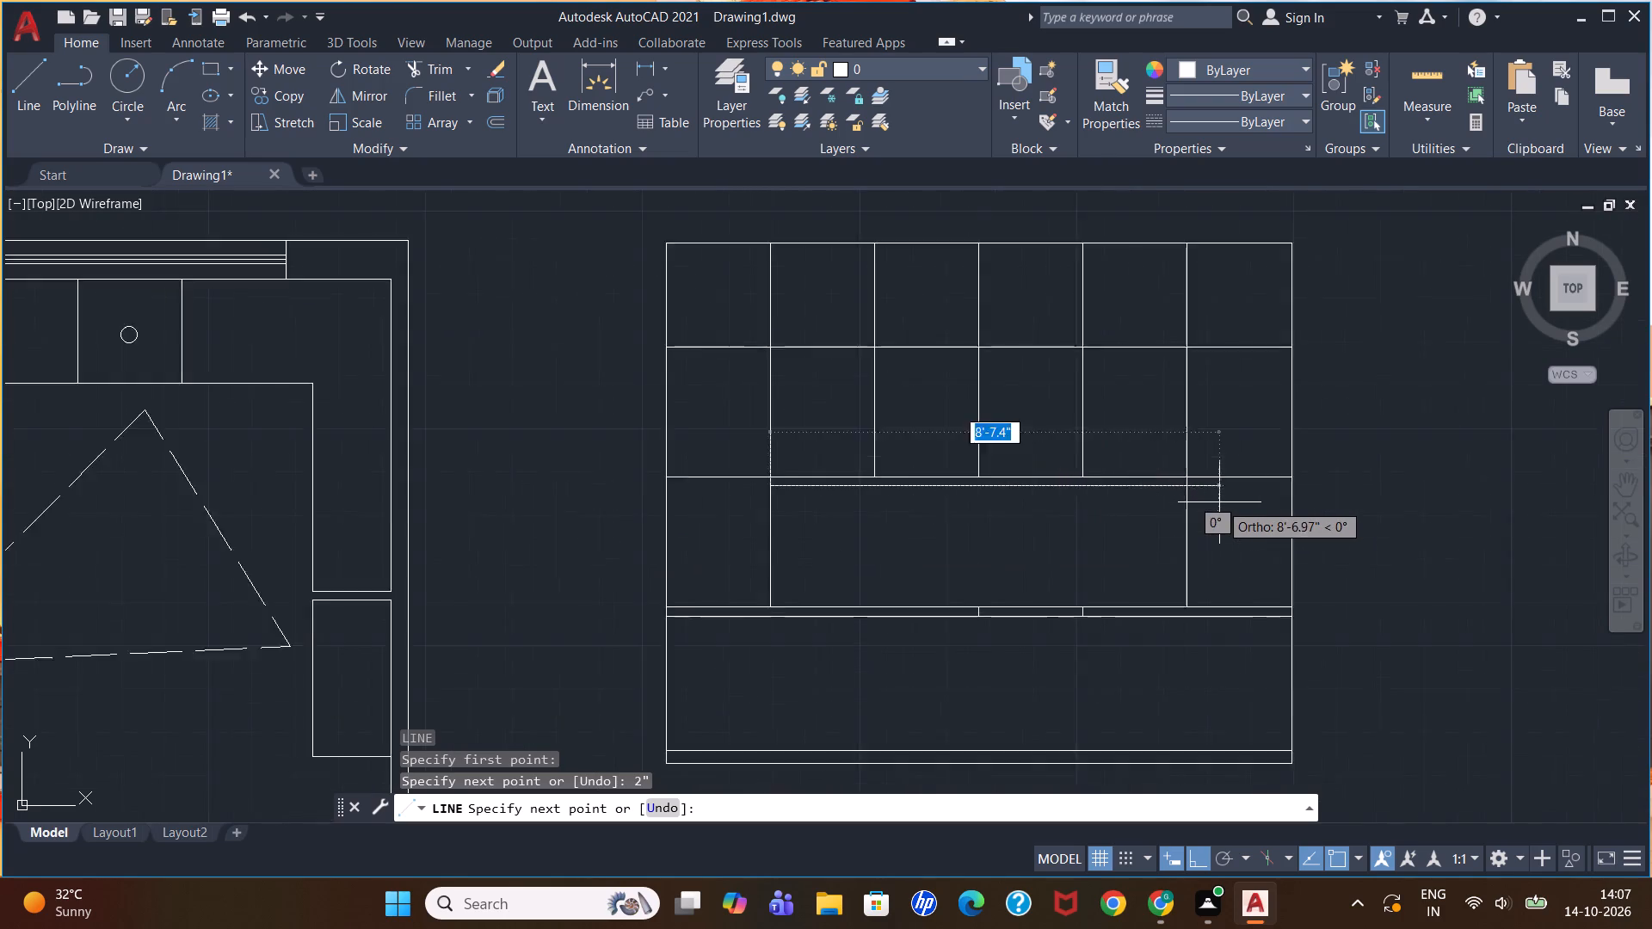
scroll(1219, 502, "up", 1)
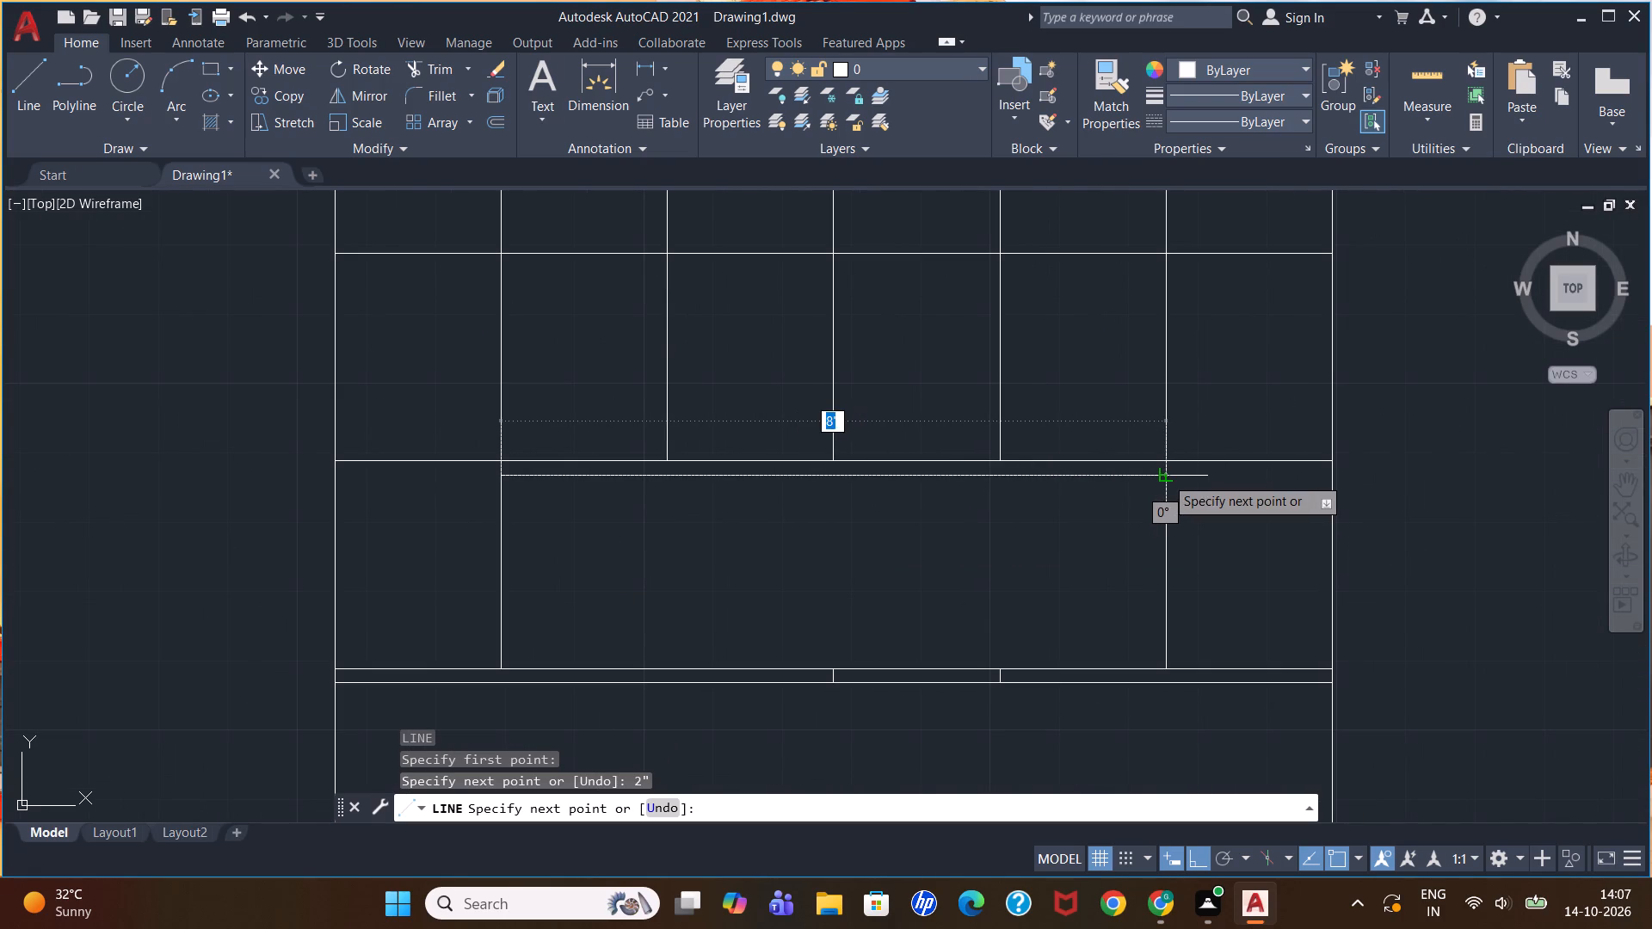
left_click(1165, 477)
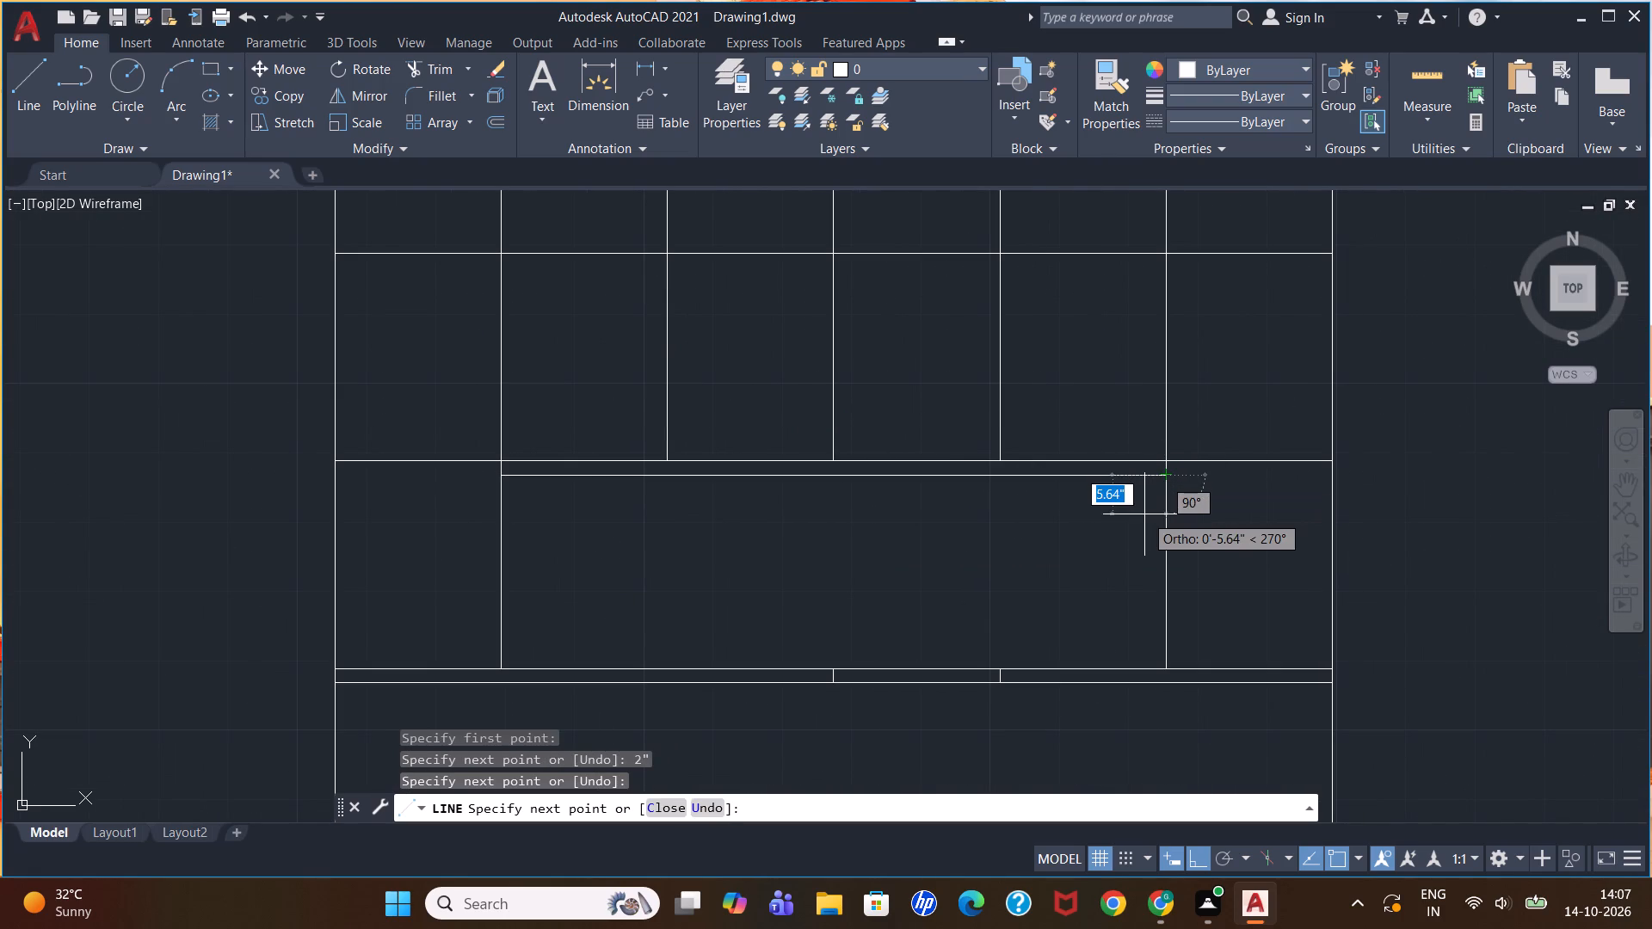
key("Escape")
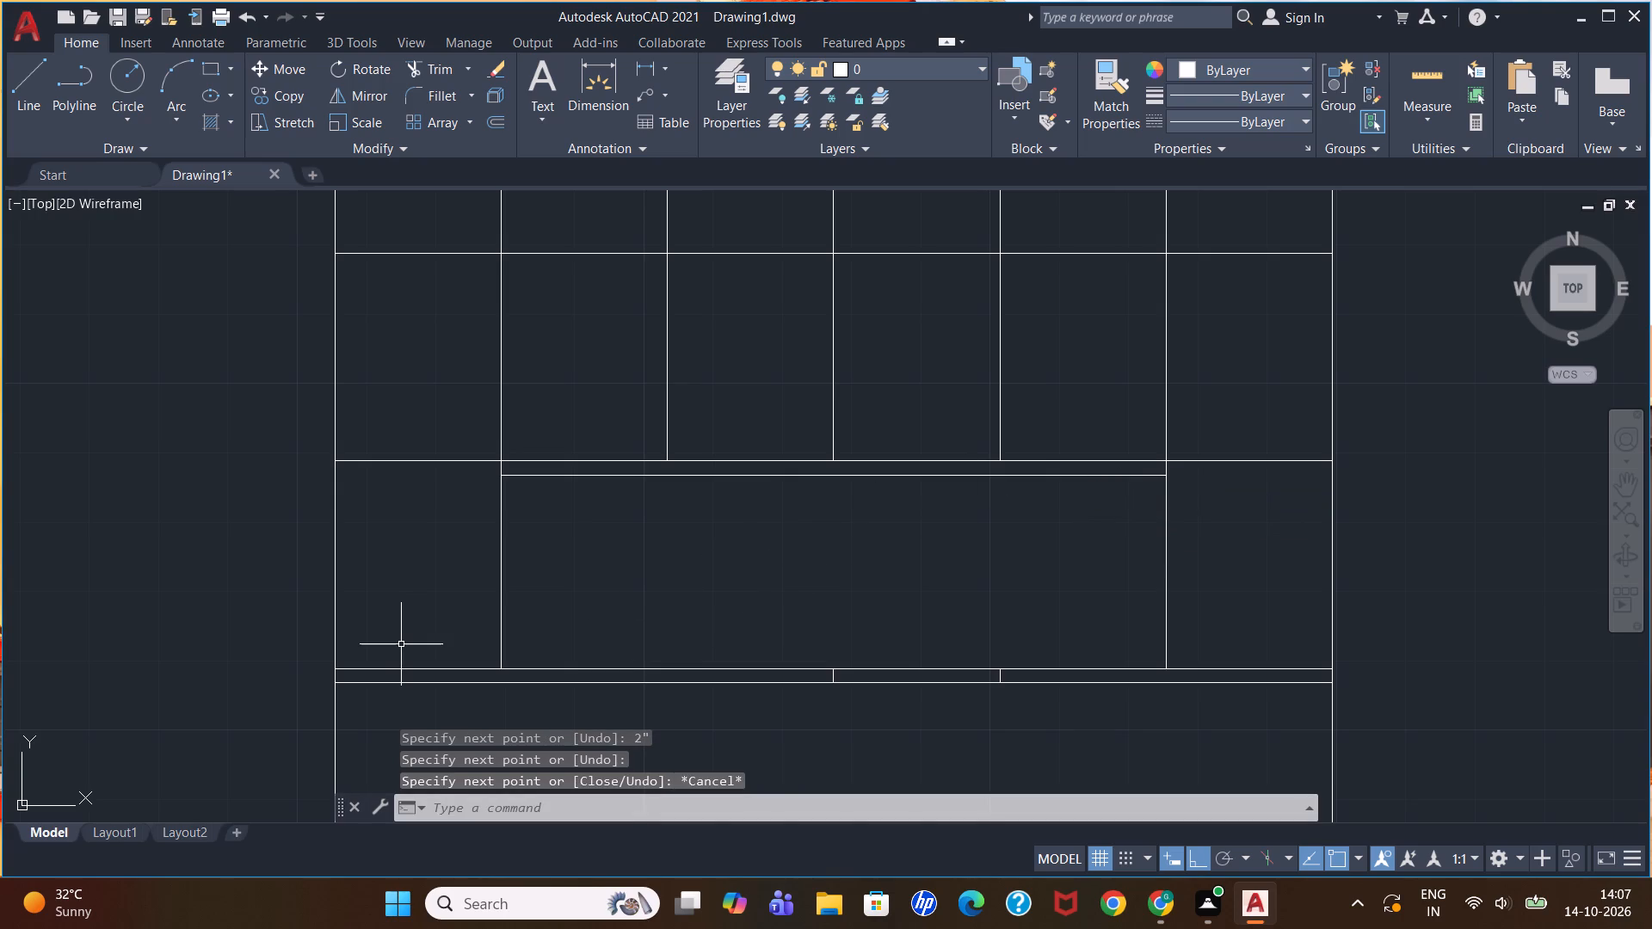
Draw the window's 8' sill line between the two verticals, 2" above the countertop's top line.
key("l")
key("Return")
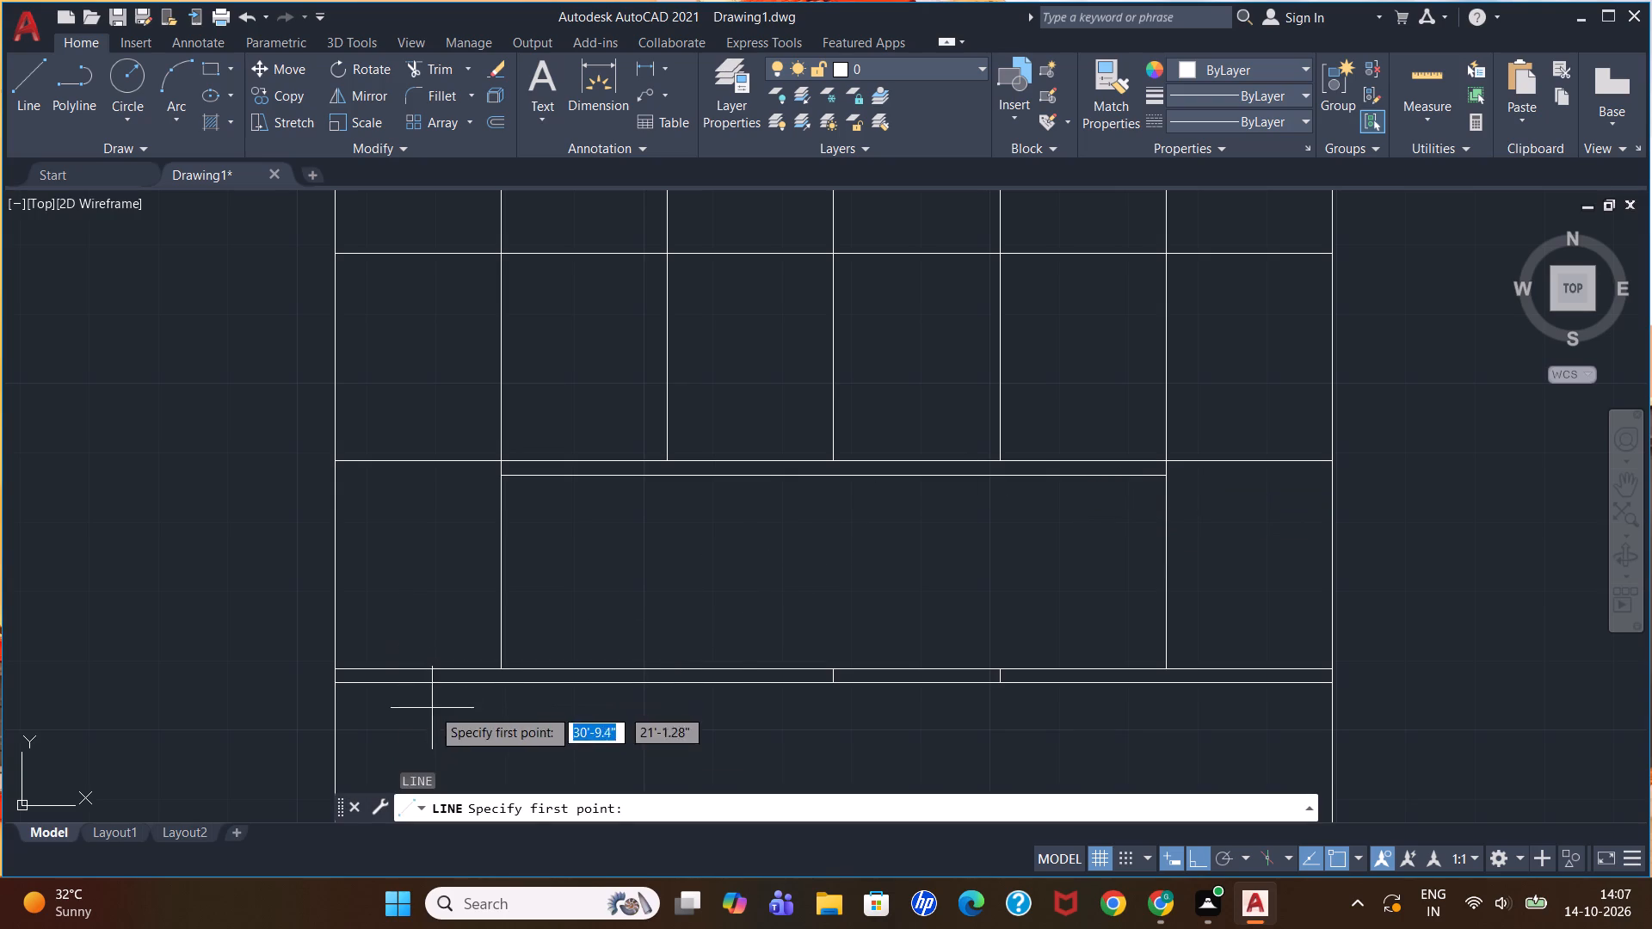
left_click(501, 667)
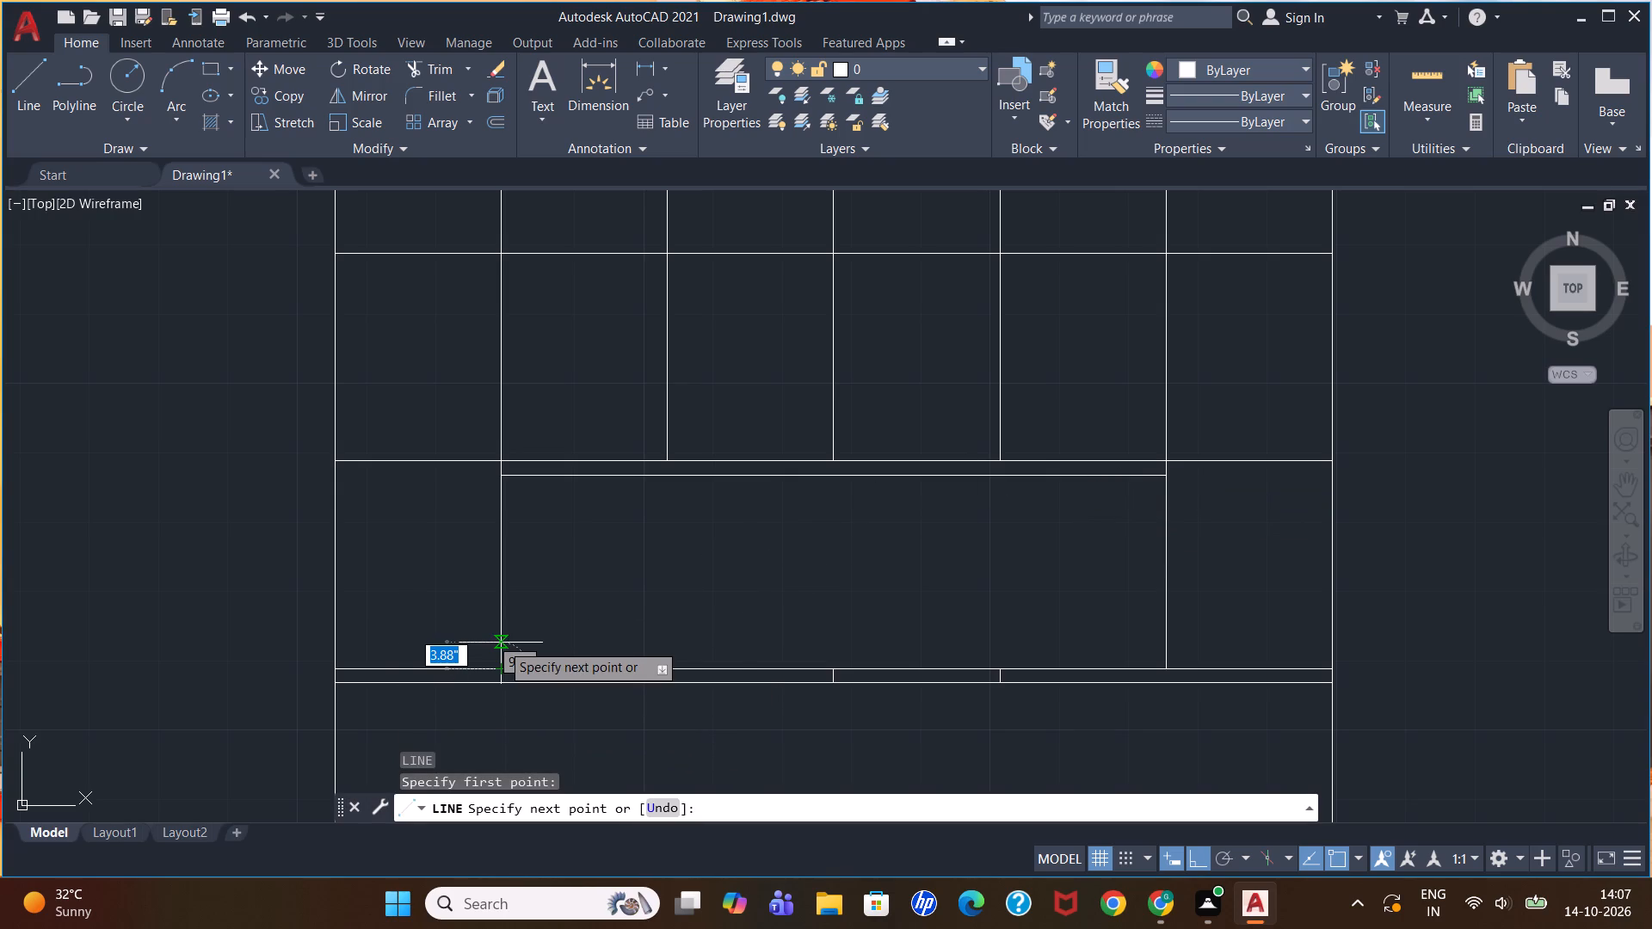
key("2")
key("shift+quotedbl")
key("Return")
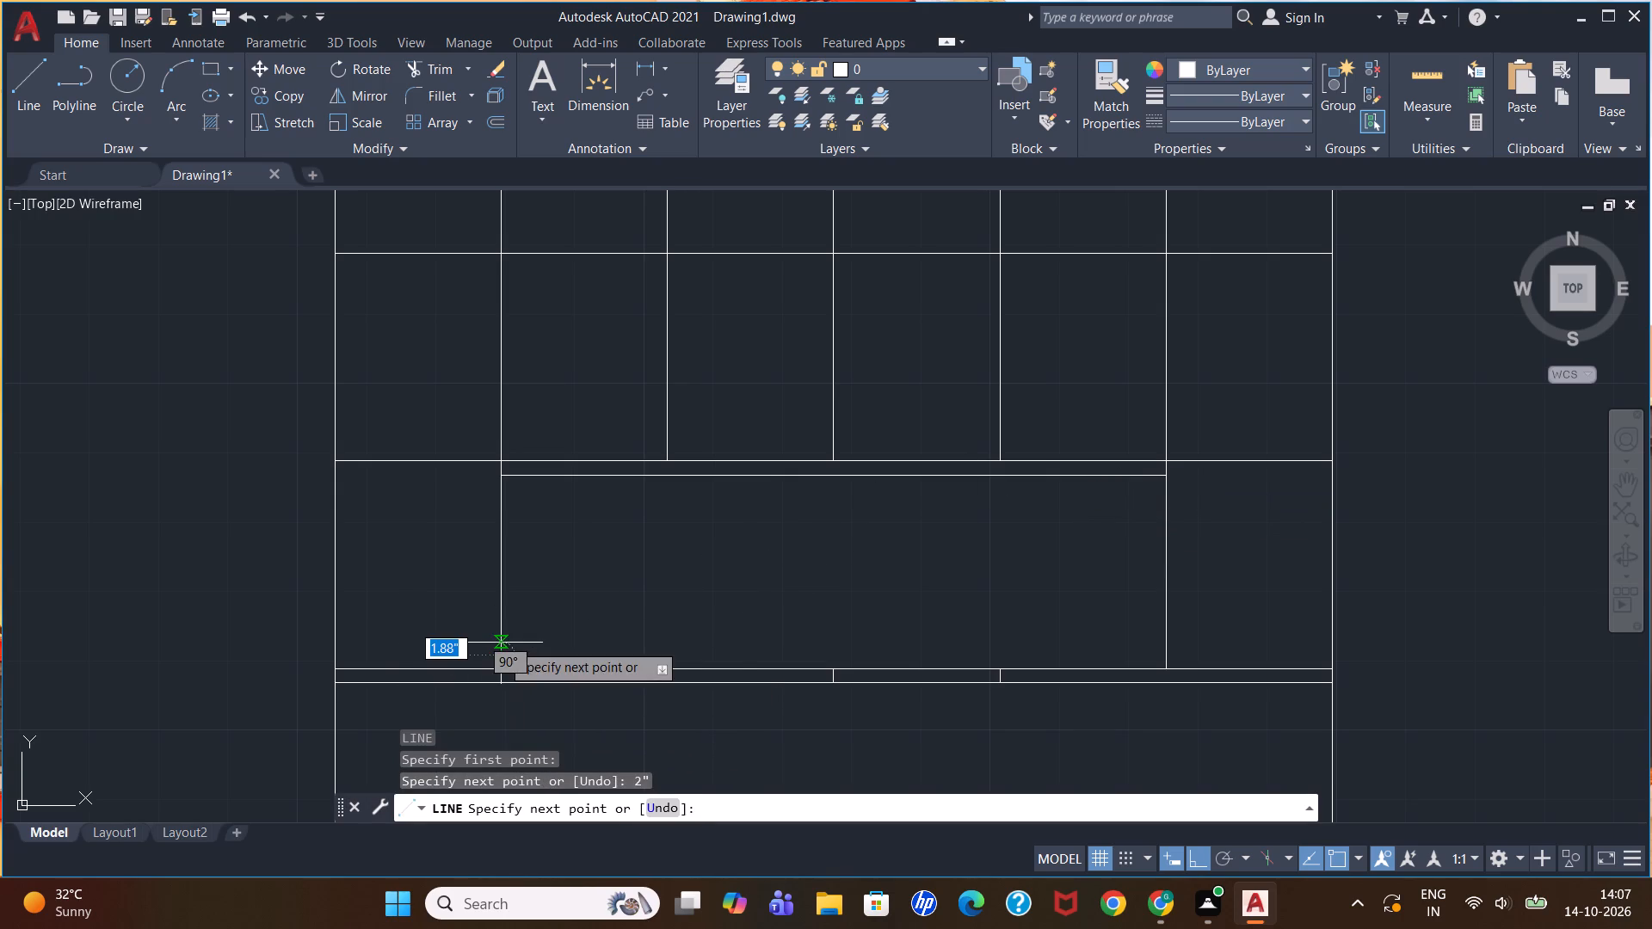
left_click(1166, 649)
key("Escape")
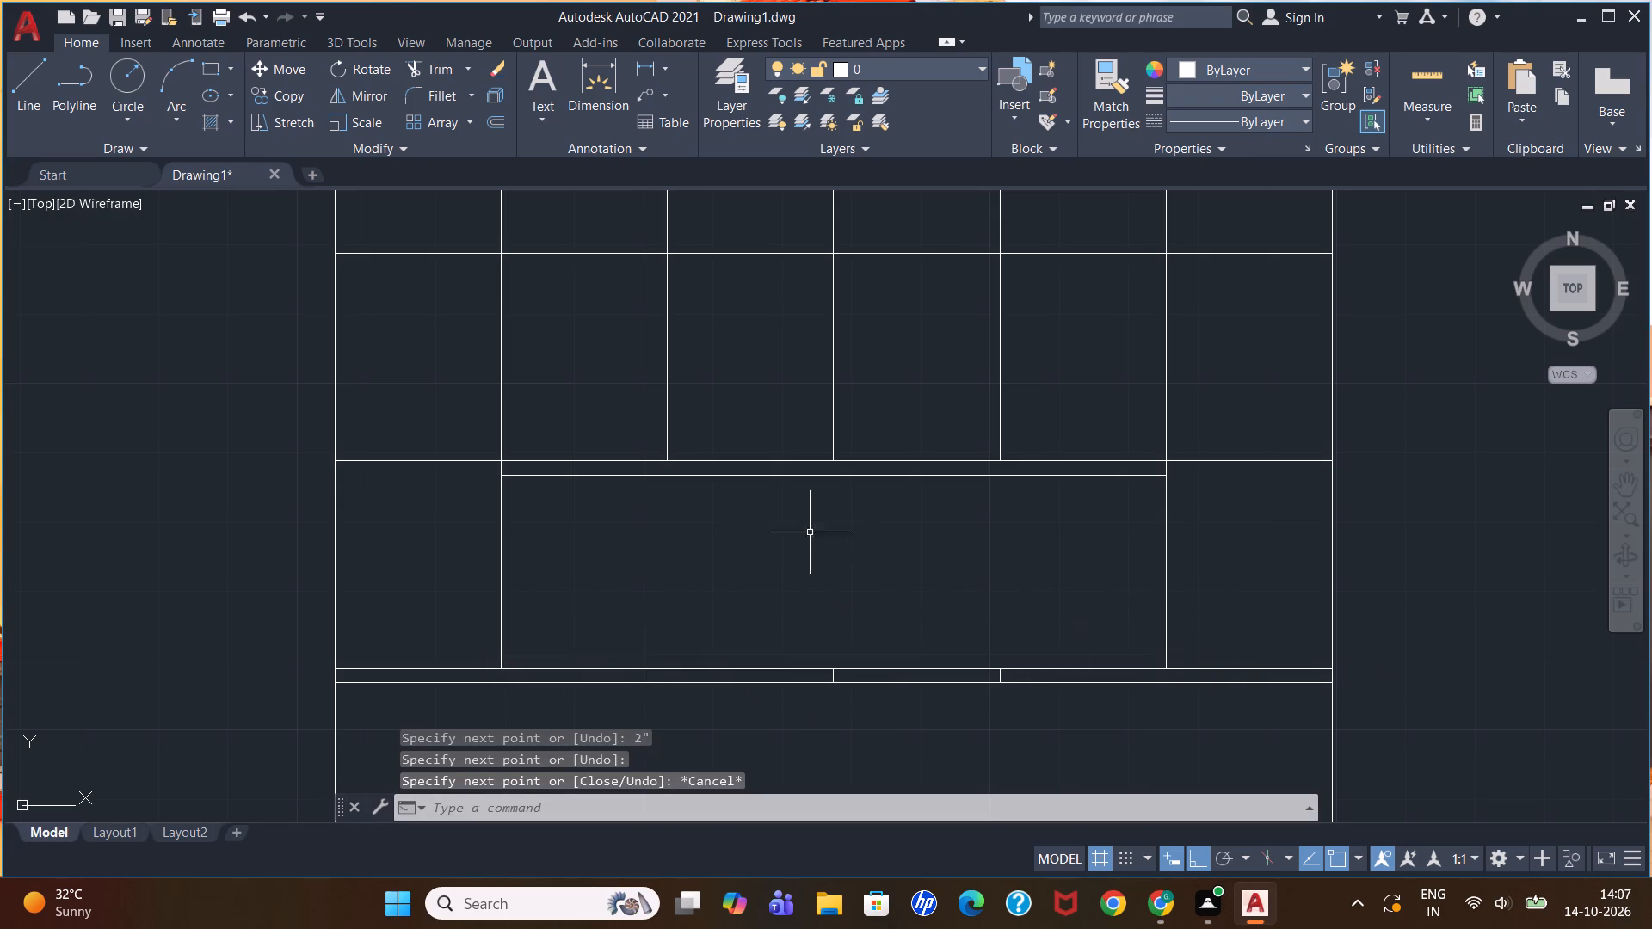
Trim the vertical stubs above the window's head line and below its sill line on both sides, leaving a closed rectangle.
scroll(492, 473, "up", 1)
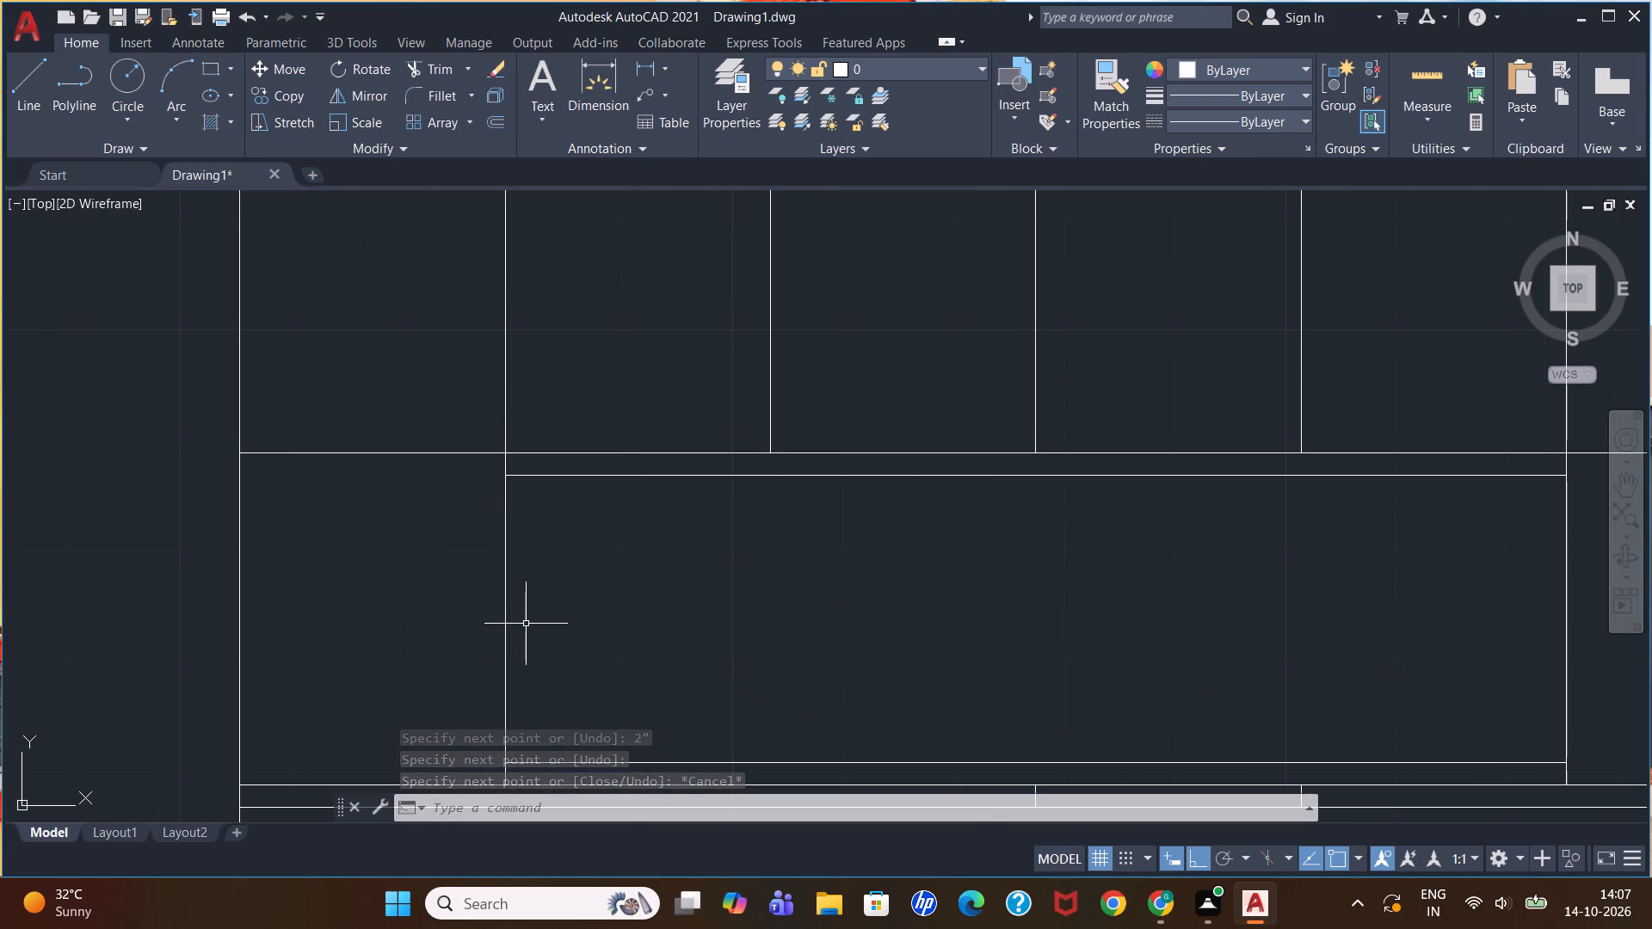
key("t")
key("r")
key("Return")
key("Return")
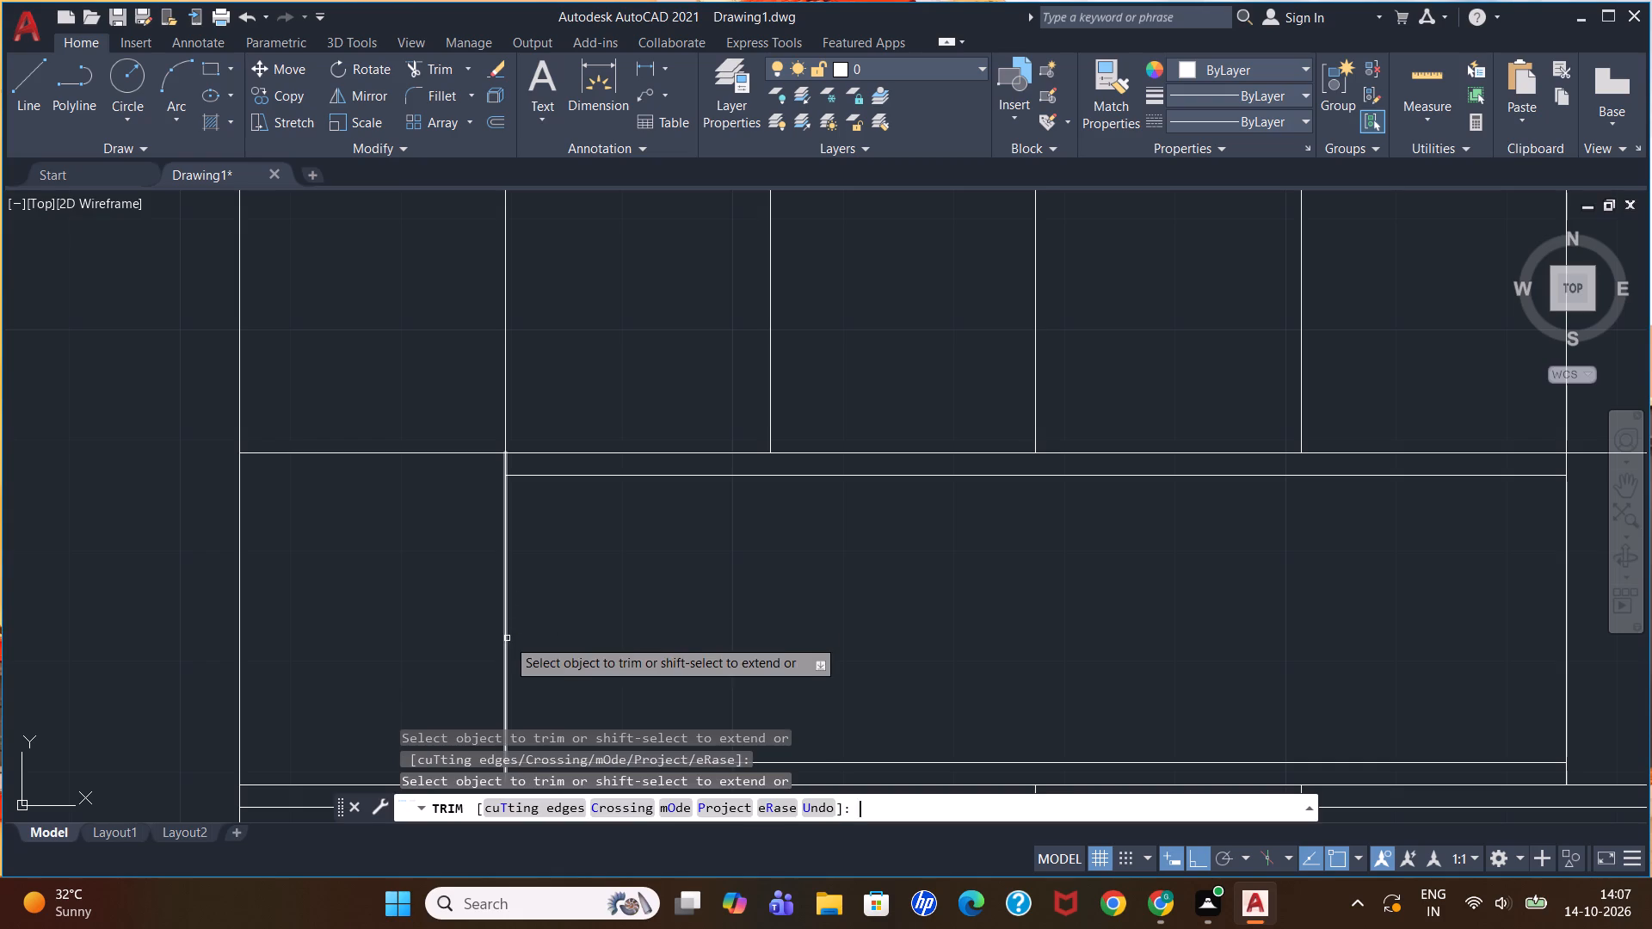
left_click(503, 468)
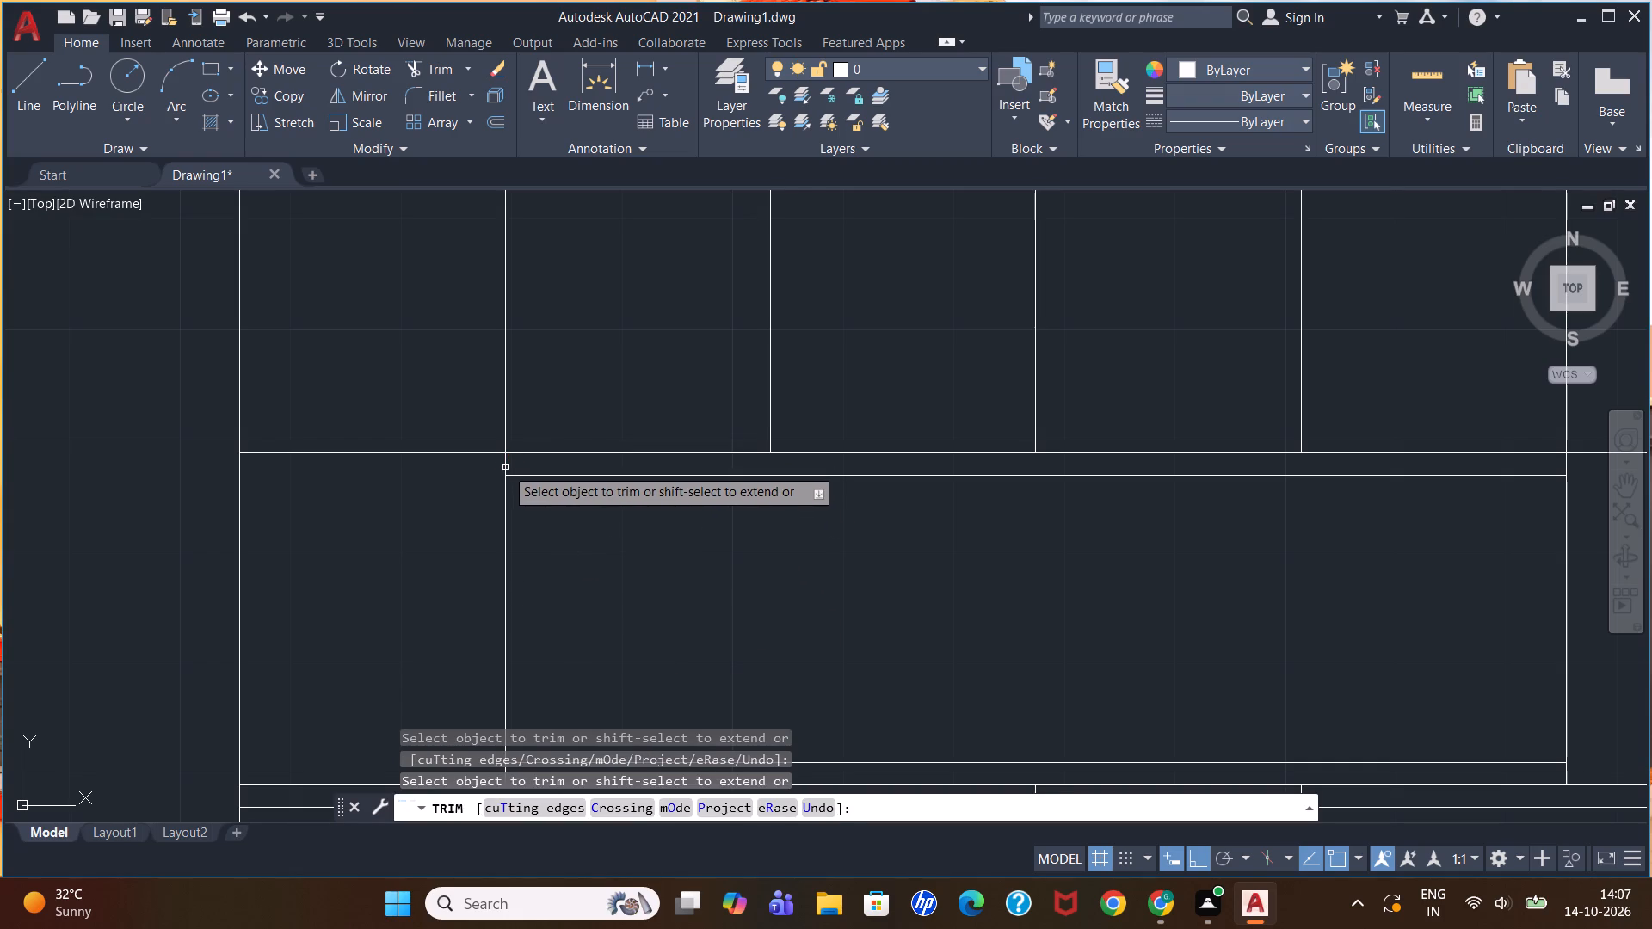
left_click(505, 462)
scroll(552, 466, "down", 2)
scroll(575, 565, "up", 1)
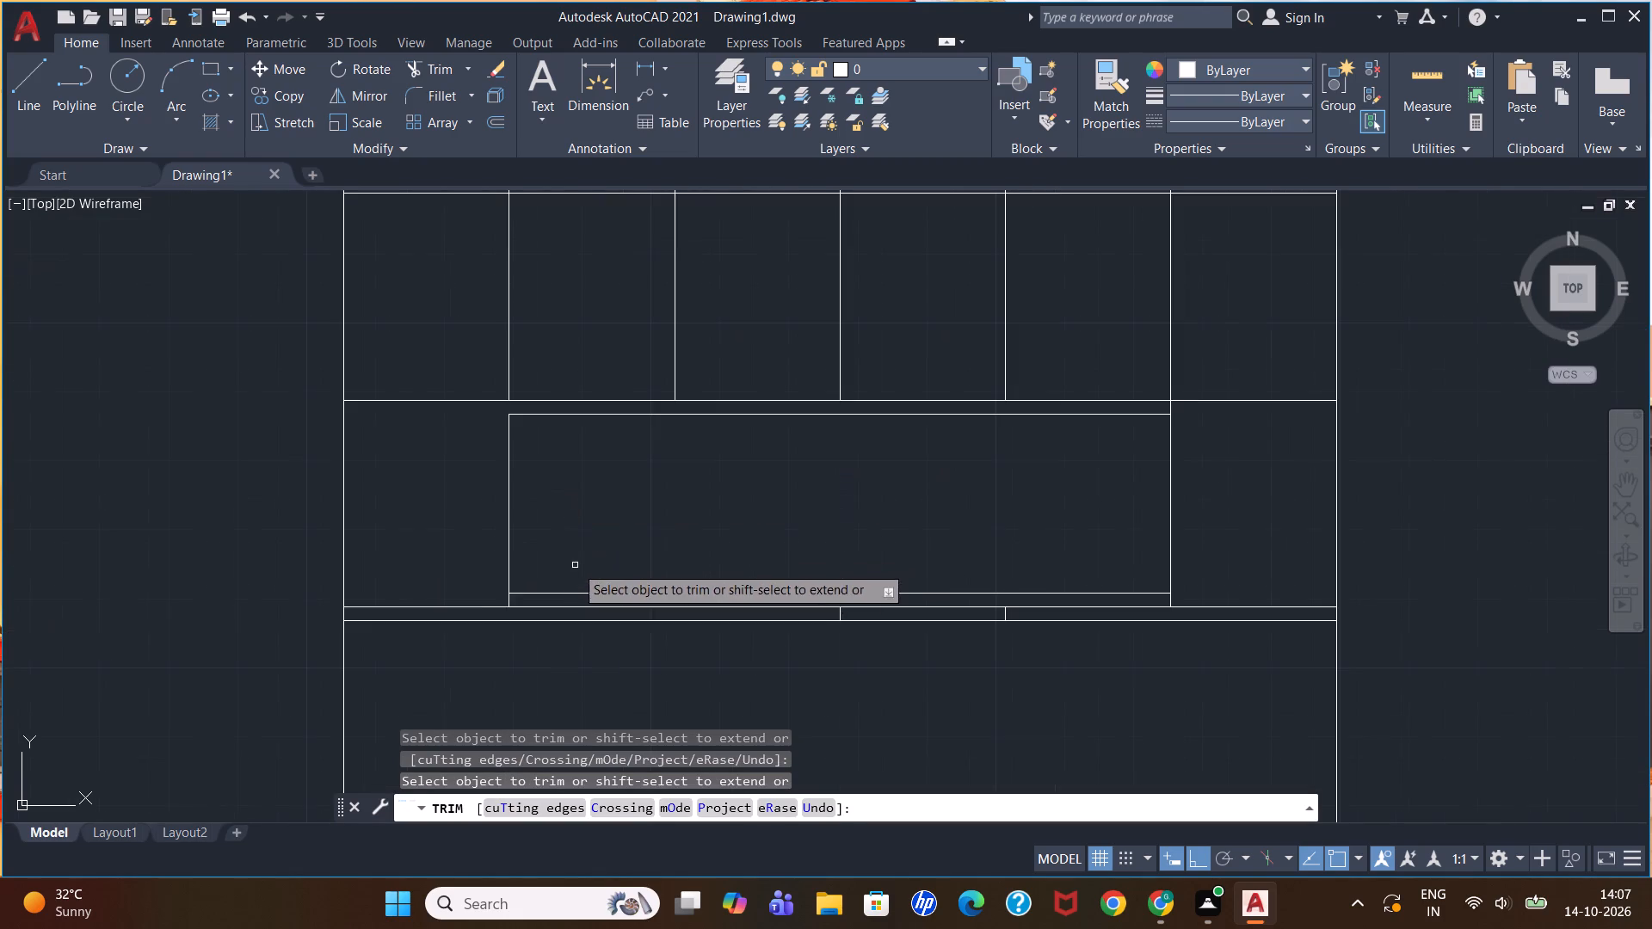
left_click(510, 601)
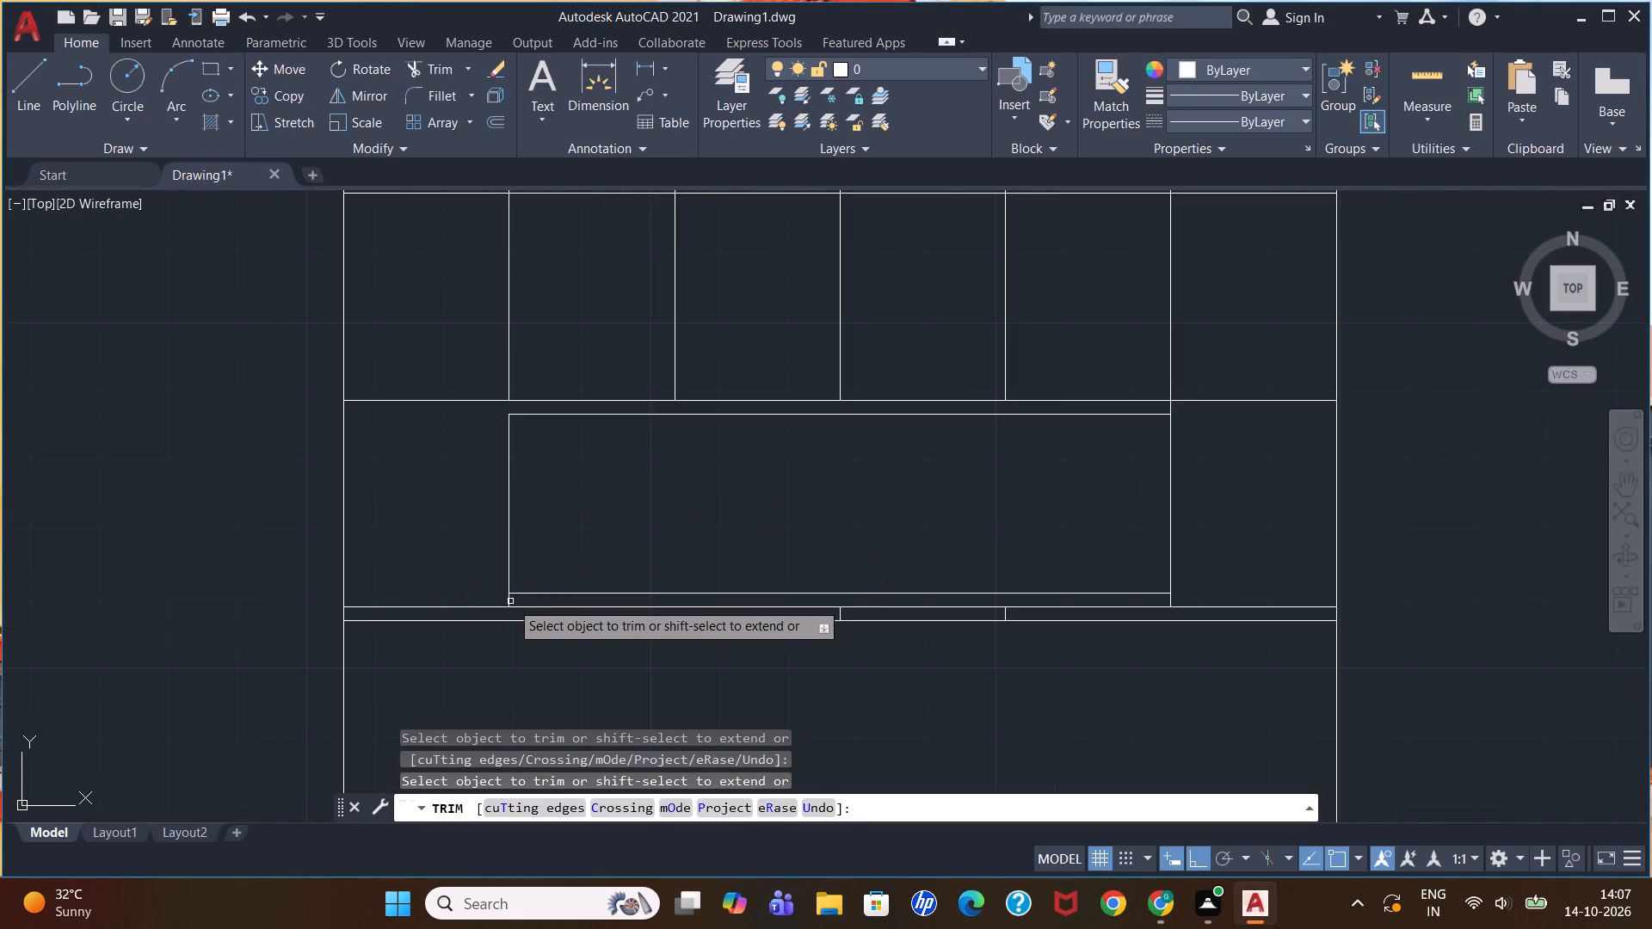
left_click(506, 600)
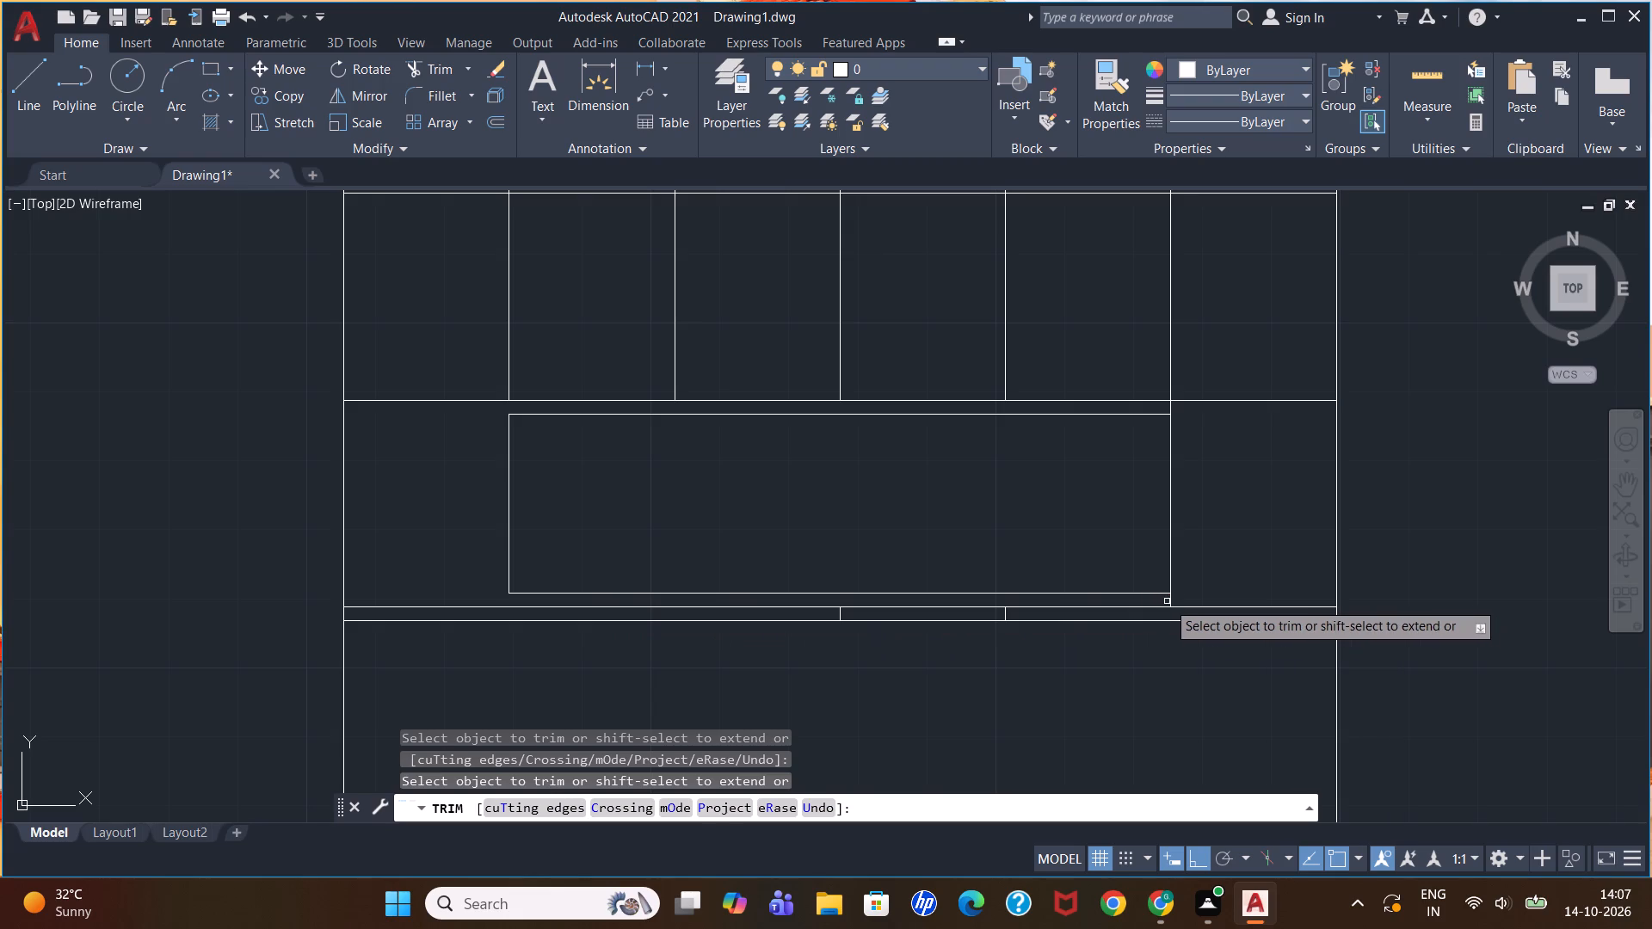
left_click(1169, 599)
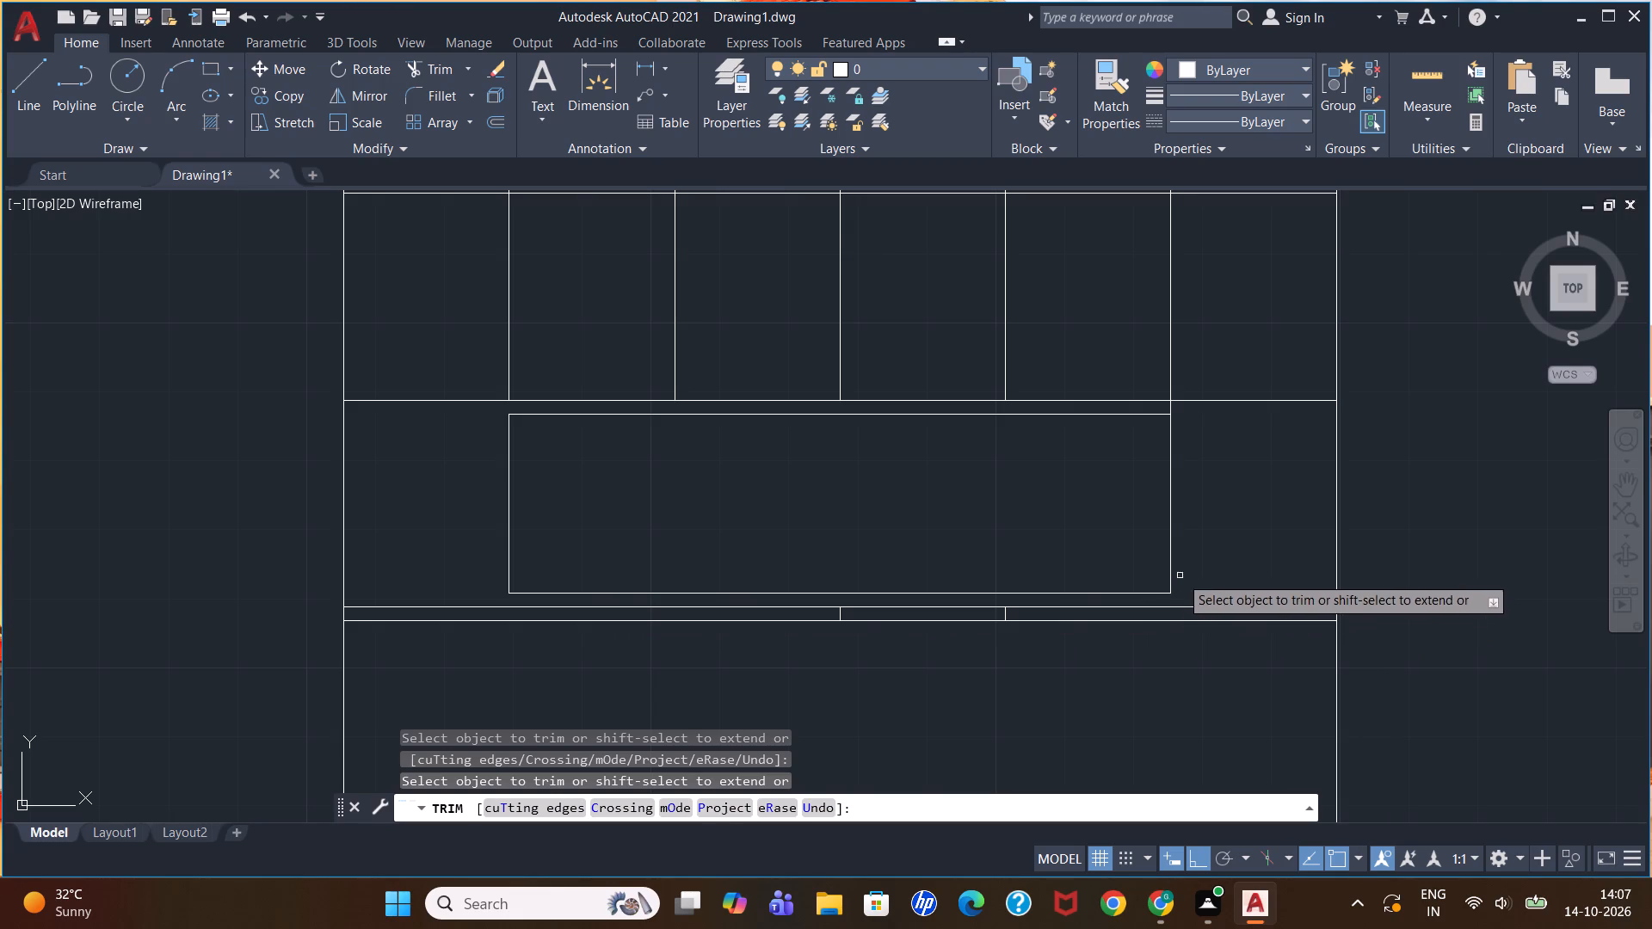
left_click(1171, 405)
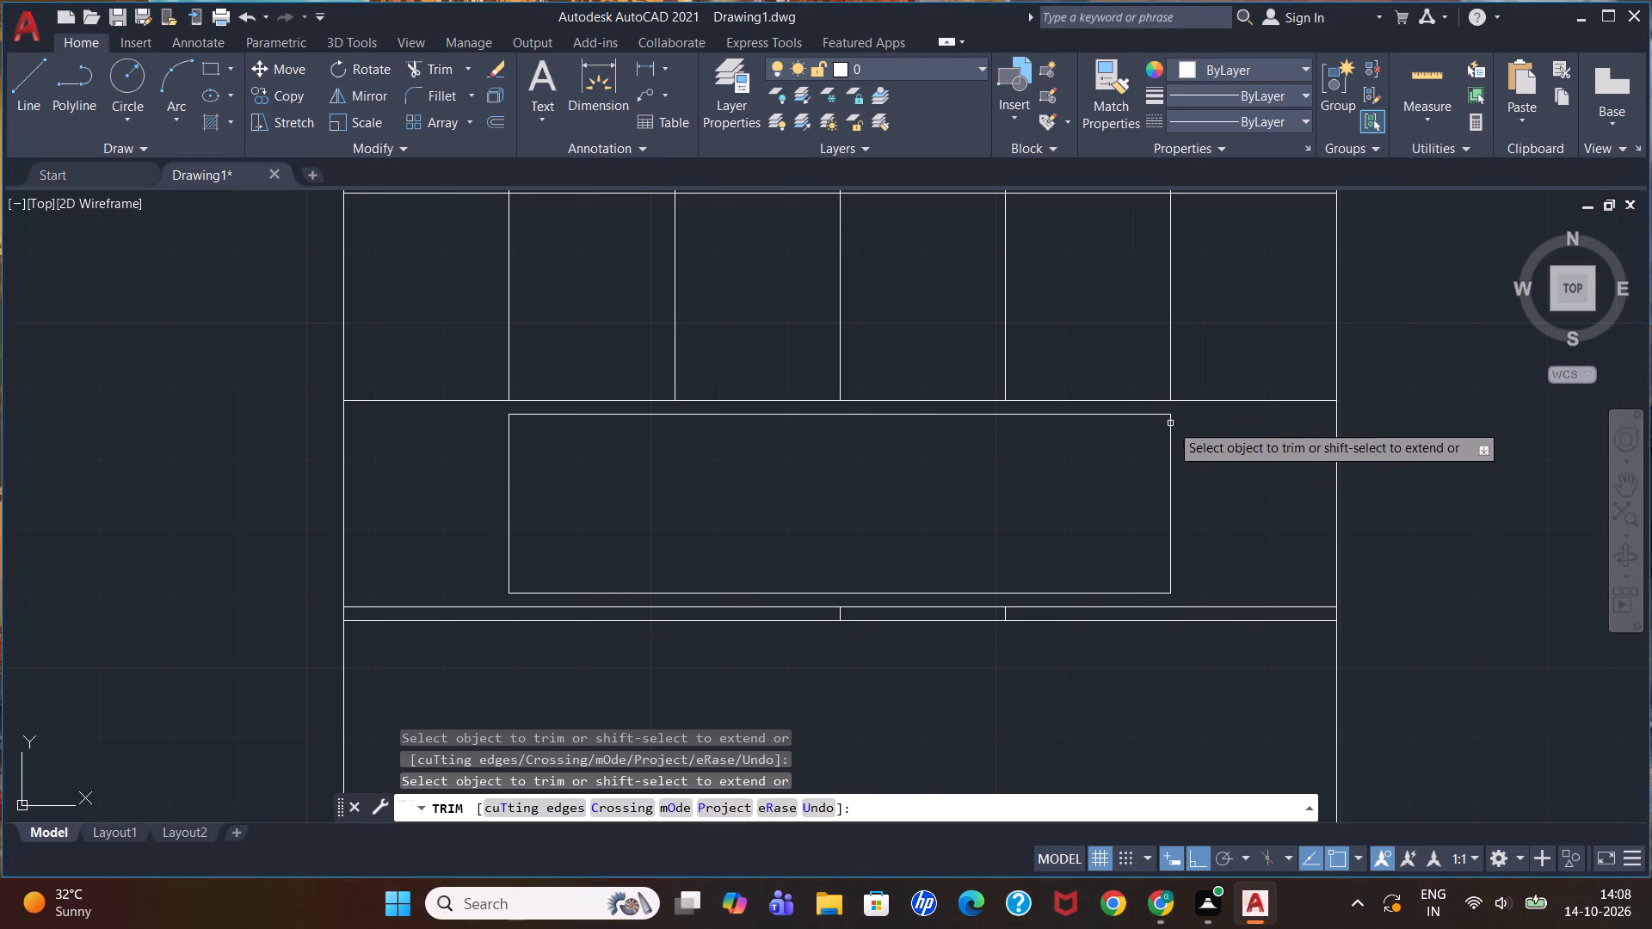
scroll(1156, 477, "down", 1)
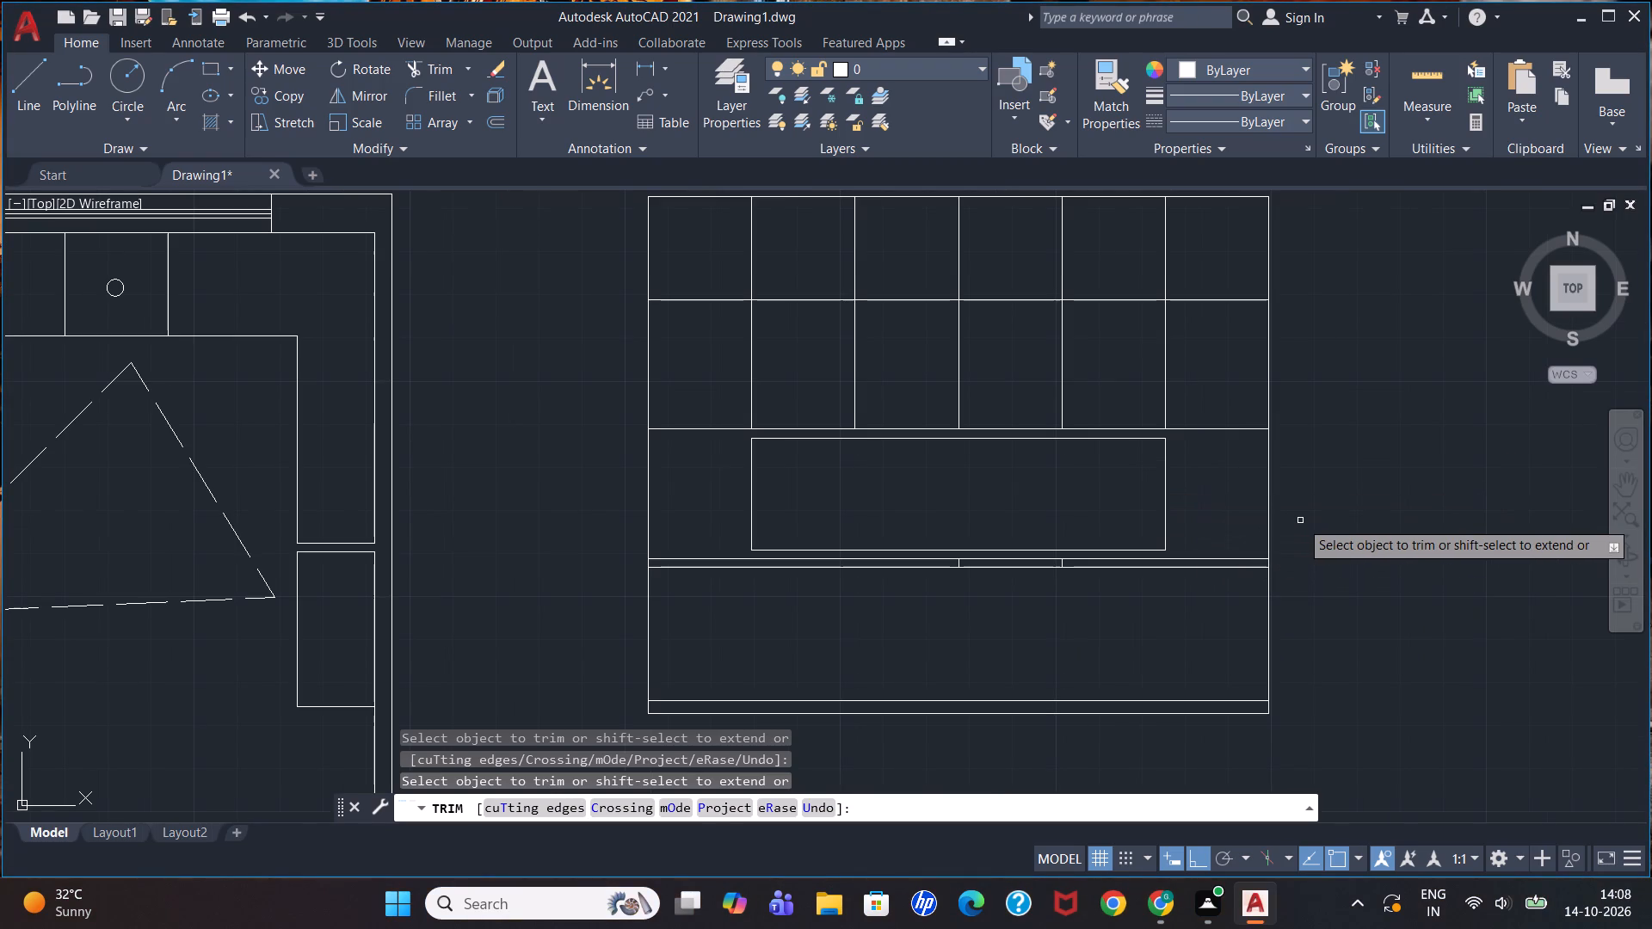
key("Escape")
key("Escape")
key("Escape")
key("Escape")
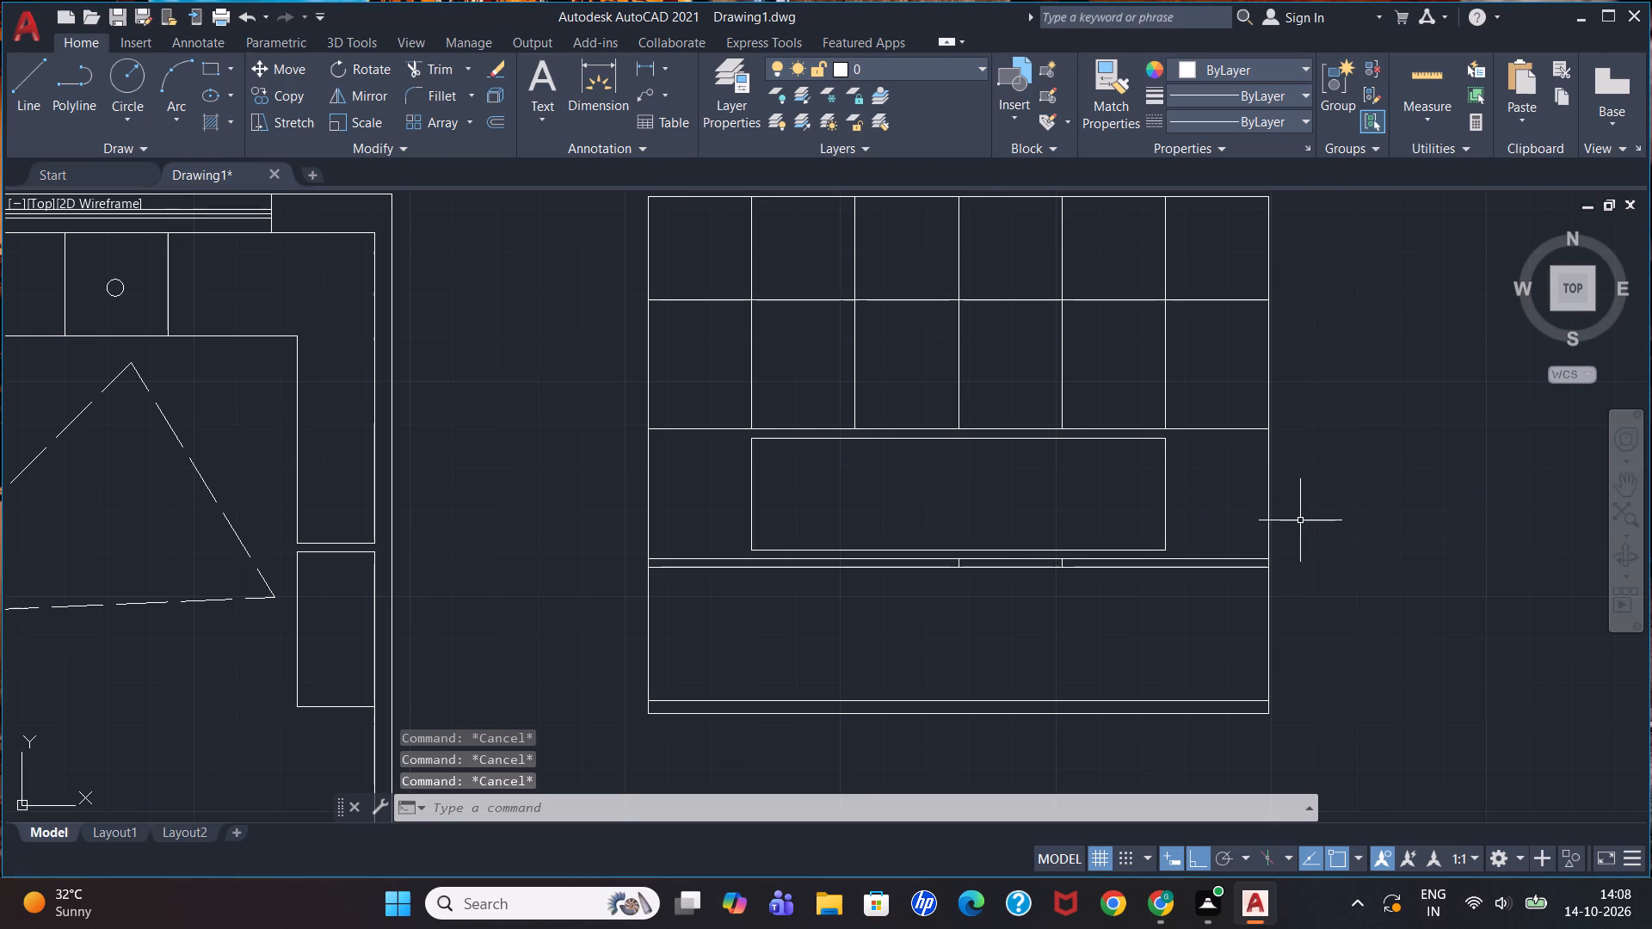
key("Escape")
key("Escape")
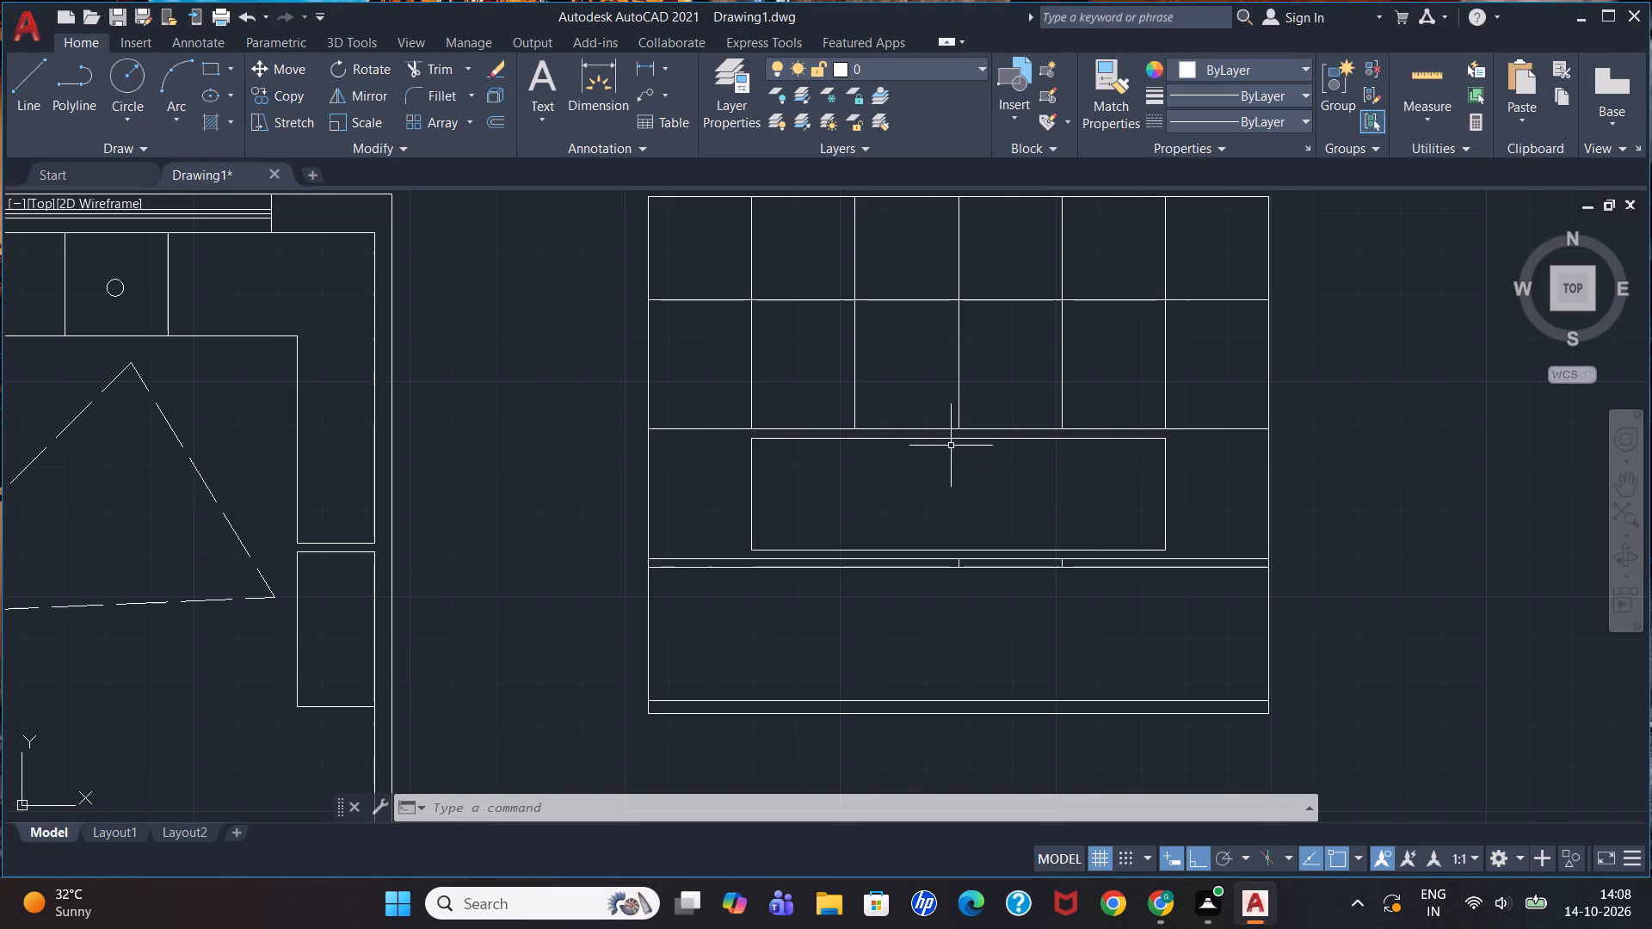
Draw a vertical centre line in the window from the midpoint of its head line down to its sill line.
key("l")
key("Return")
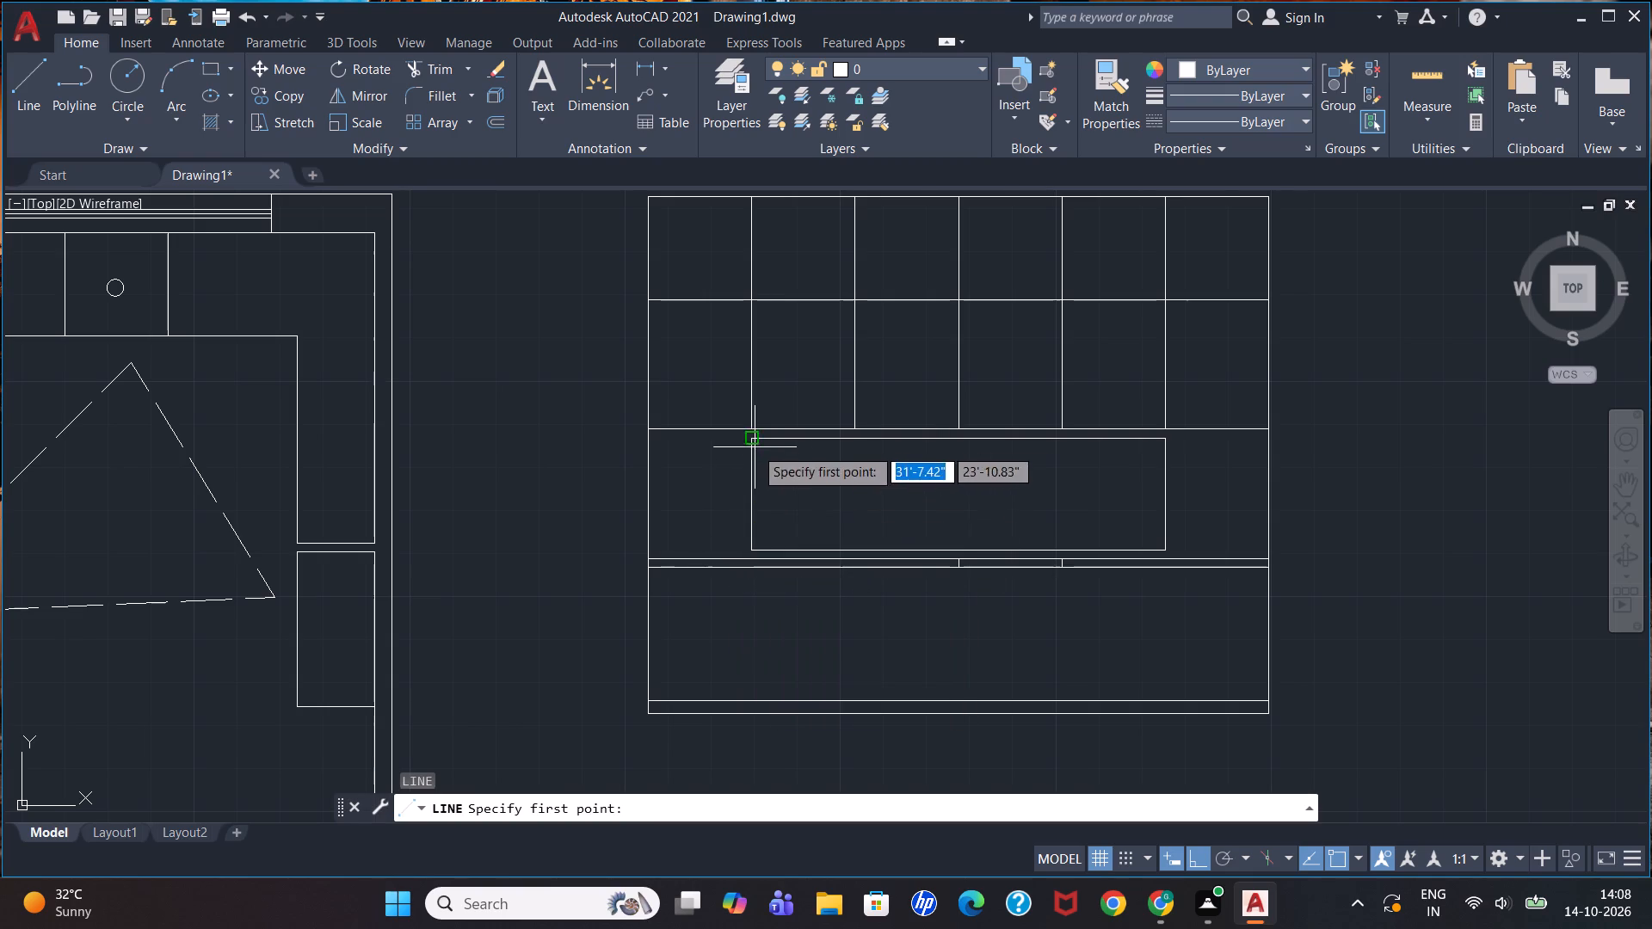
left_click(964, 440)
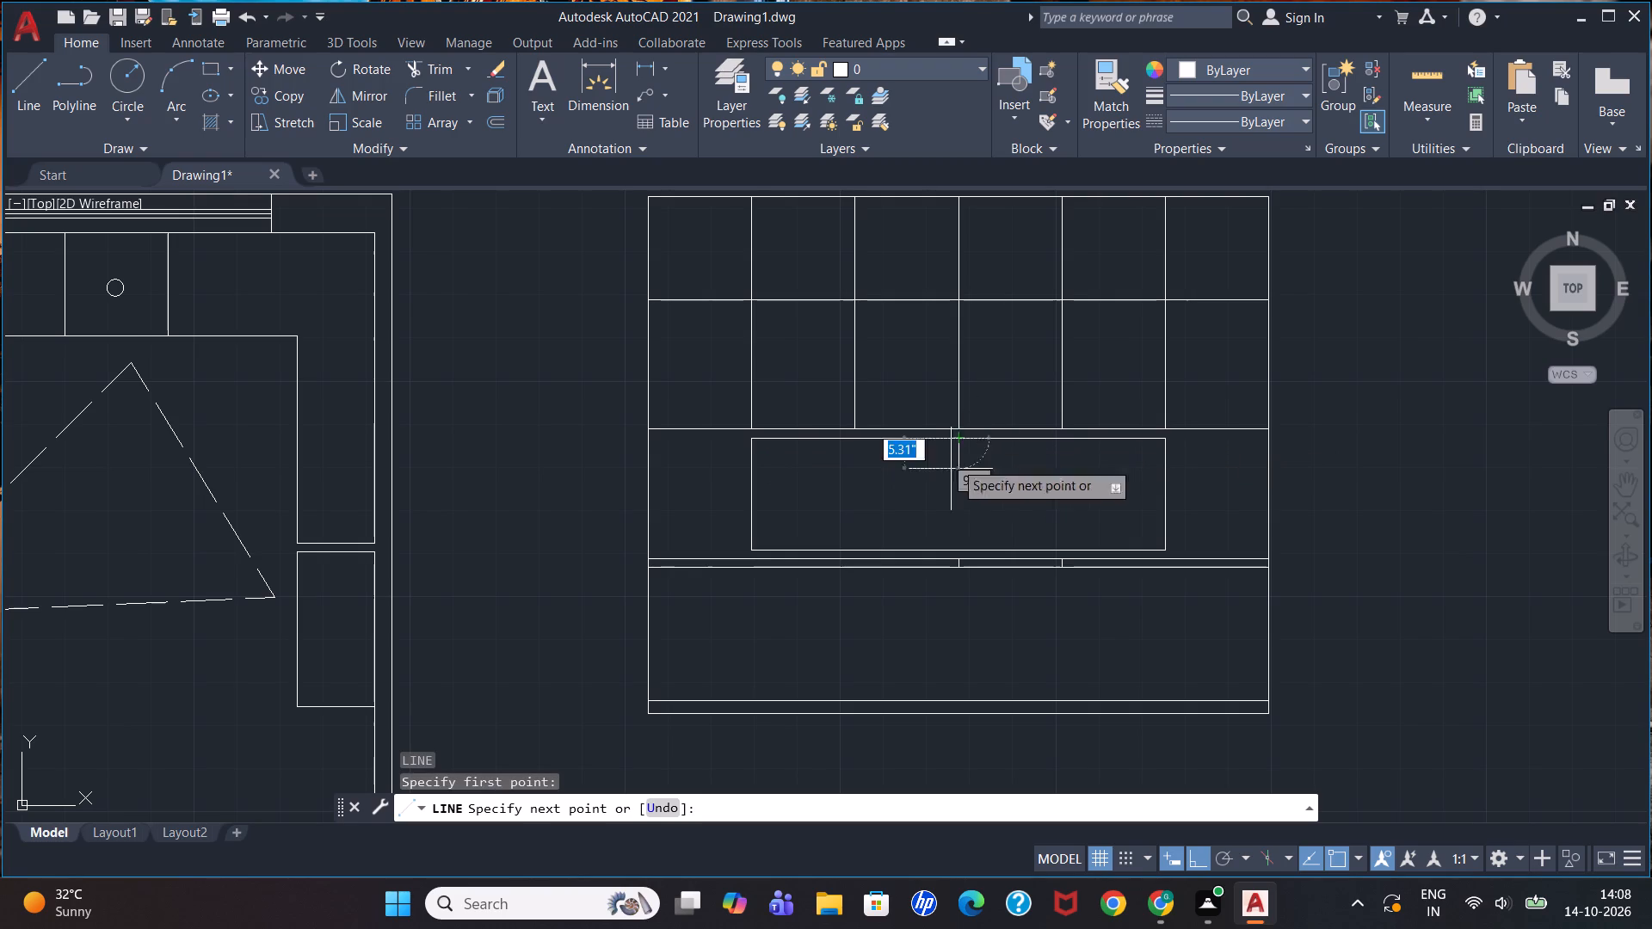
left_click(960, 549)
key("Escape")
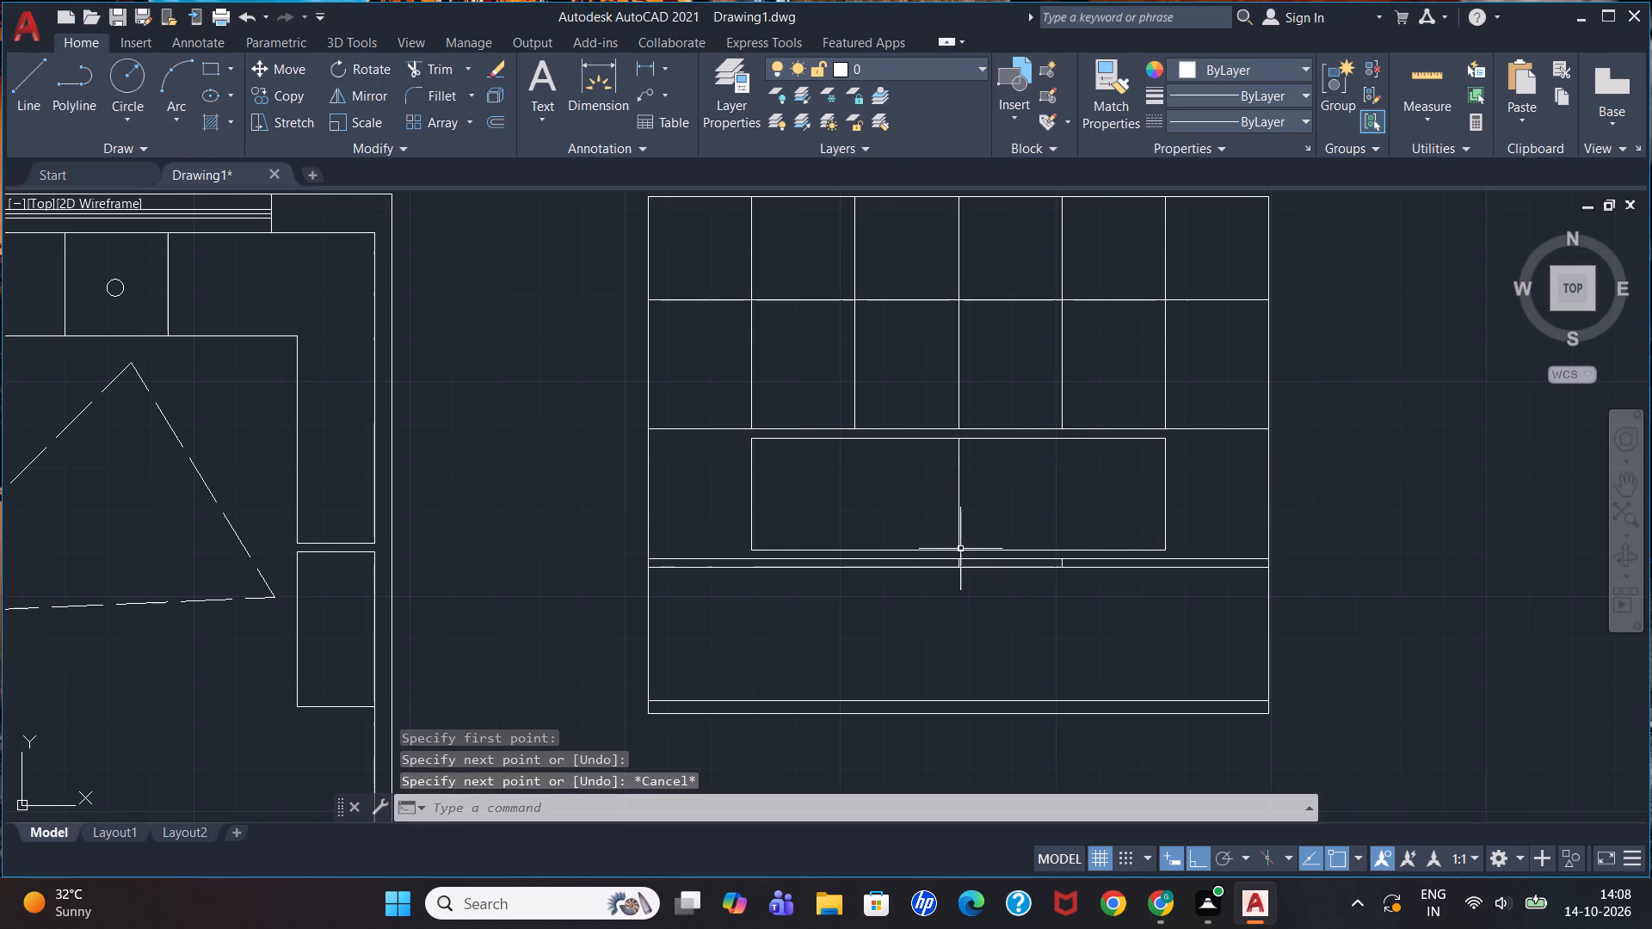
Offset the window's vertical centre line 1" to both sides to form the central mullion.
key("o")
key("Return")
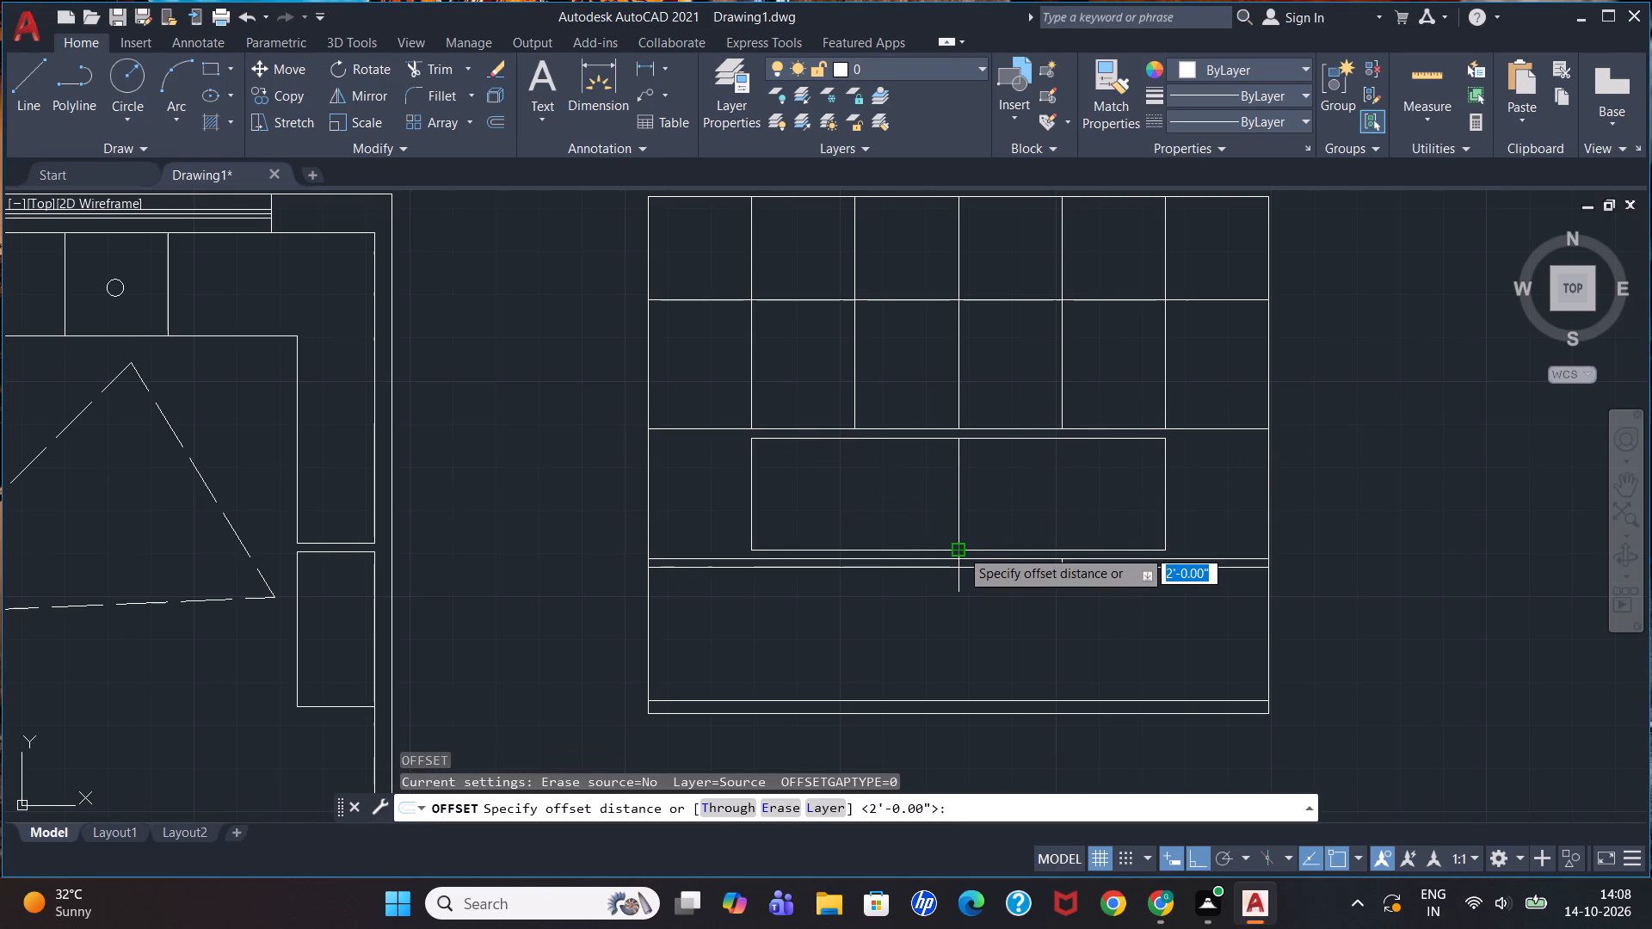
key("1")
key("shift+quotedbl")
key("Return")
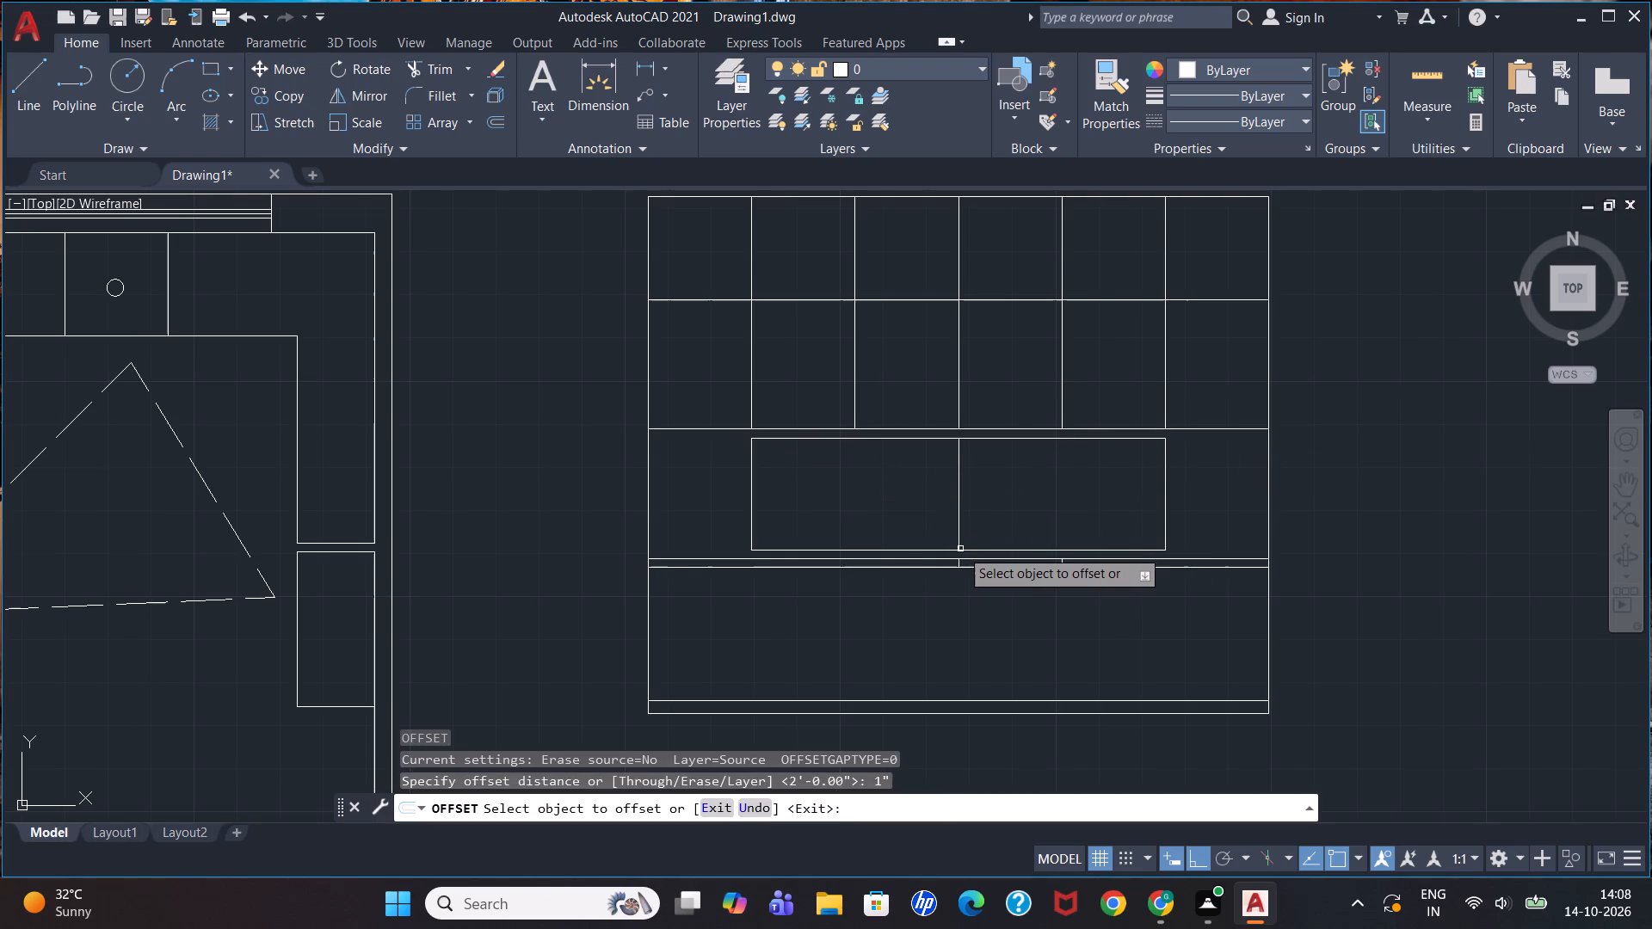
left_click(961, 495)
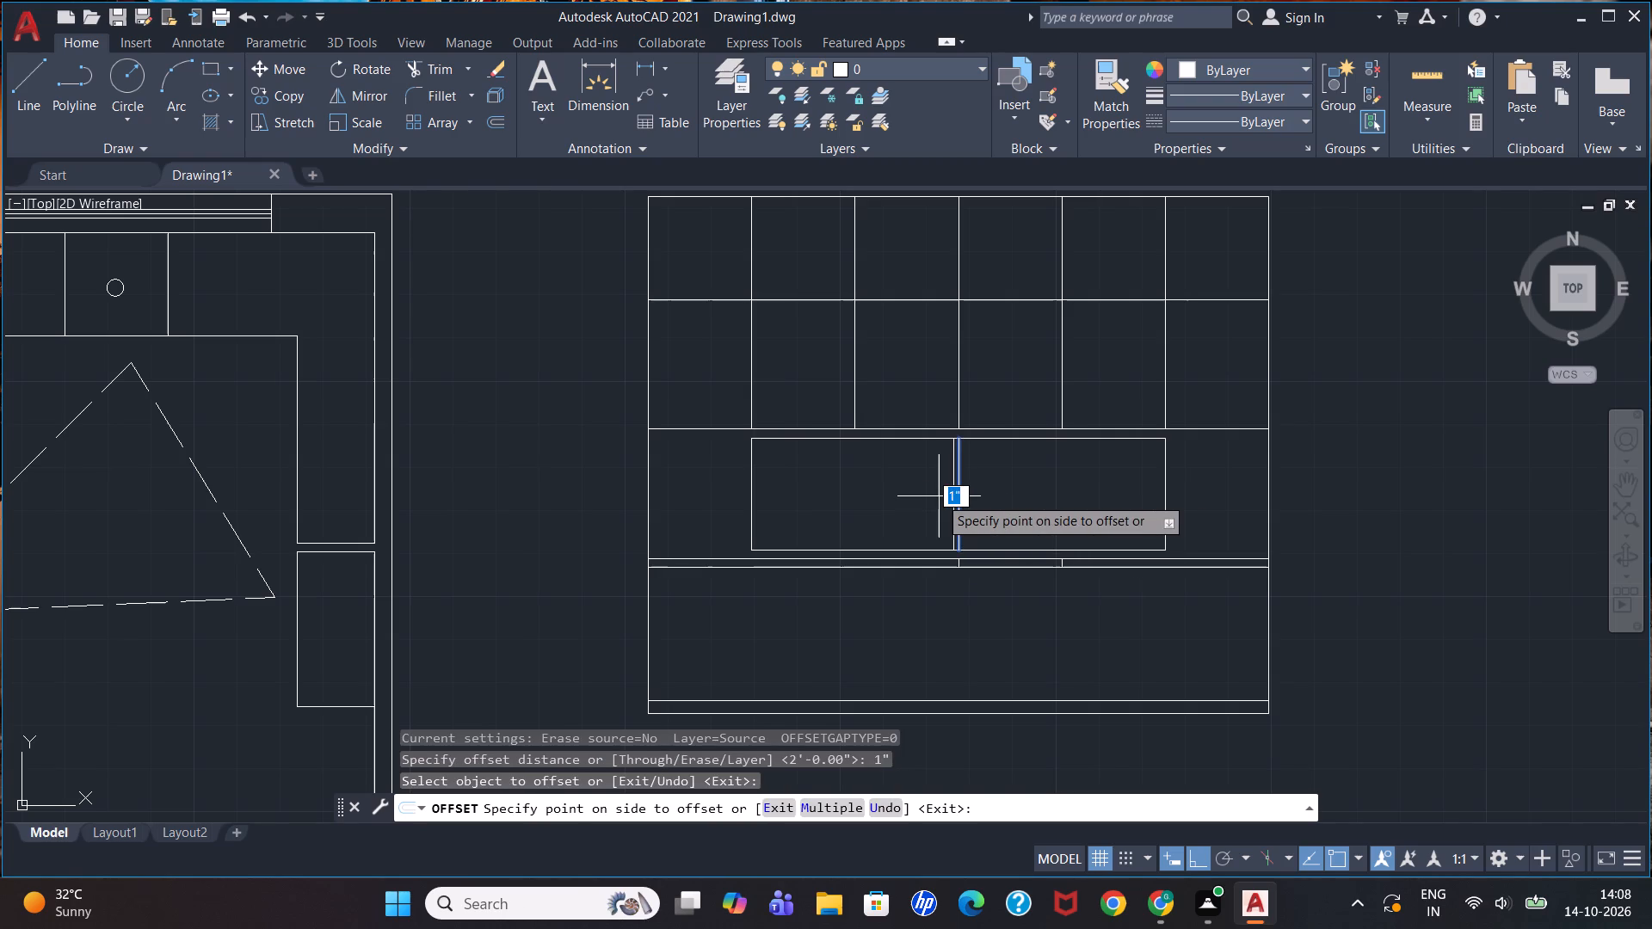
left_click(939, 496)
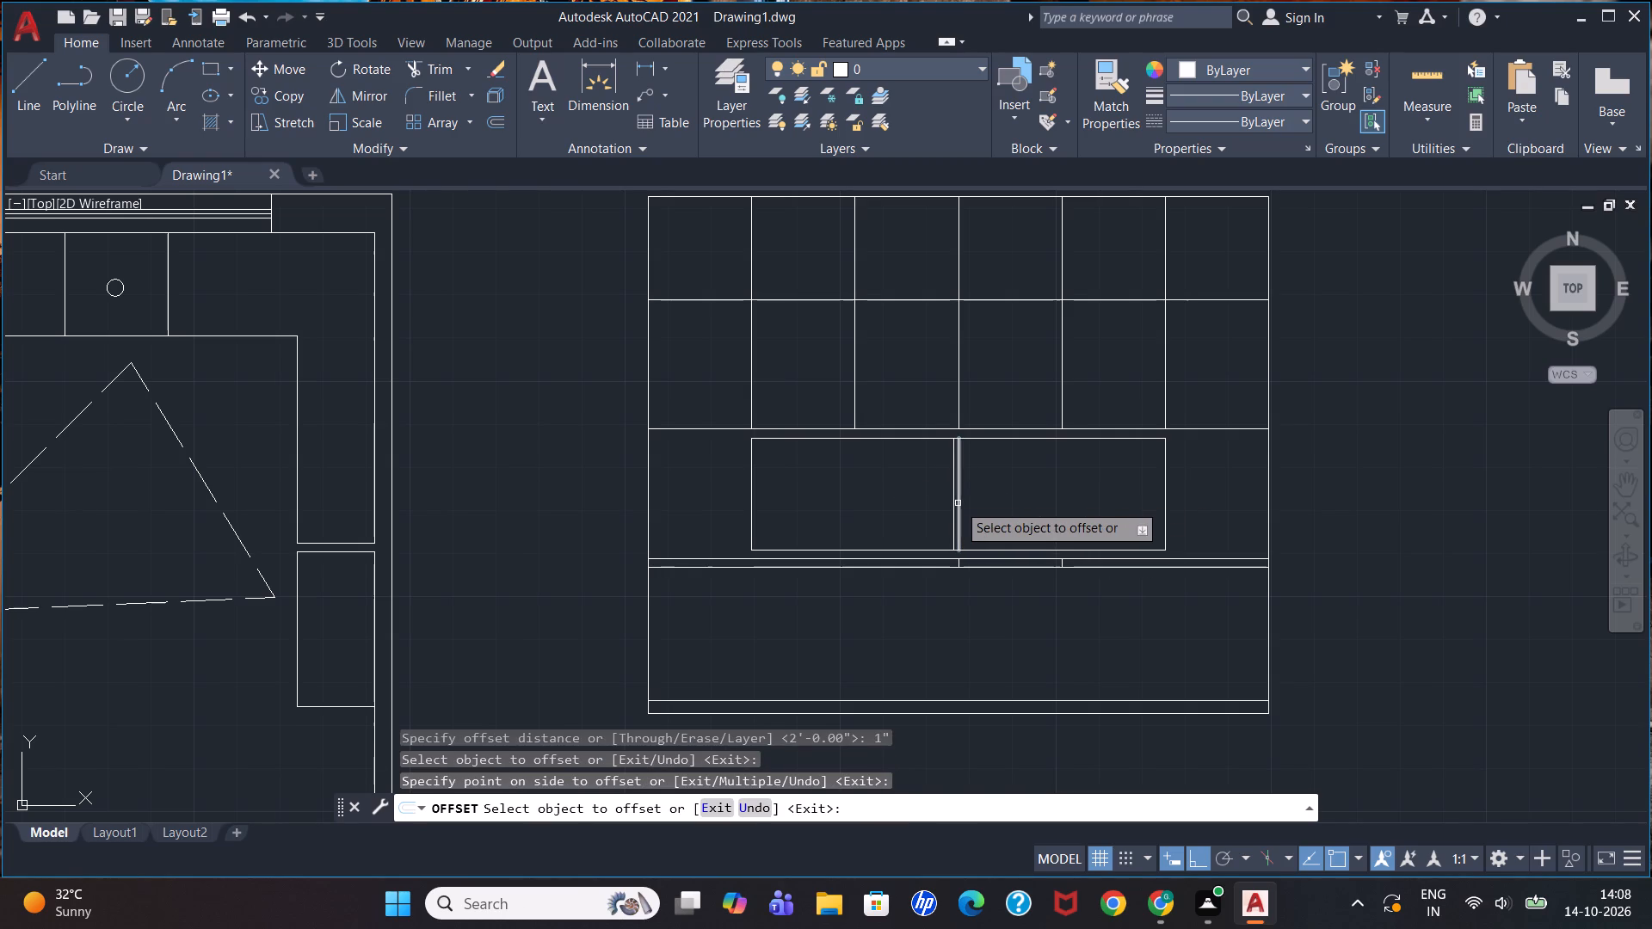
left_click(959, 503)
left_click(989, 501)
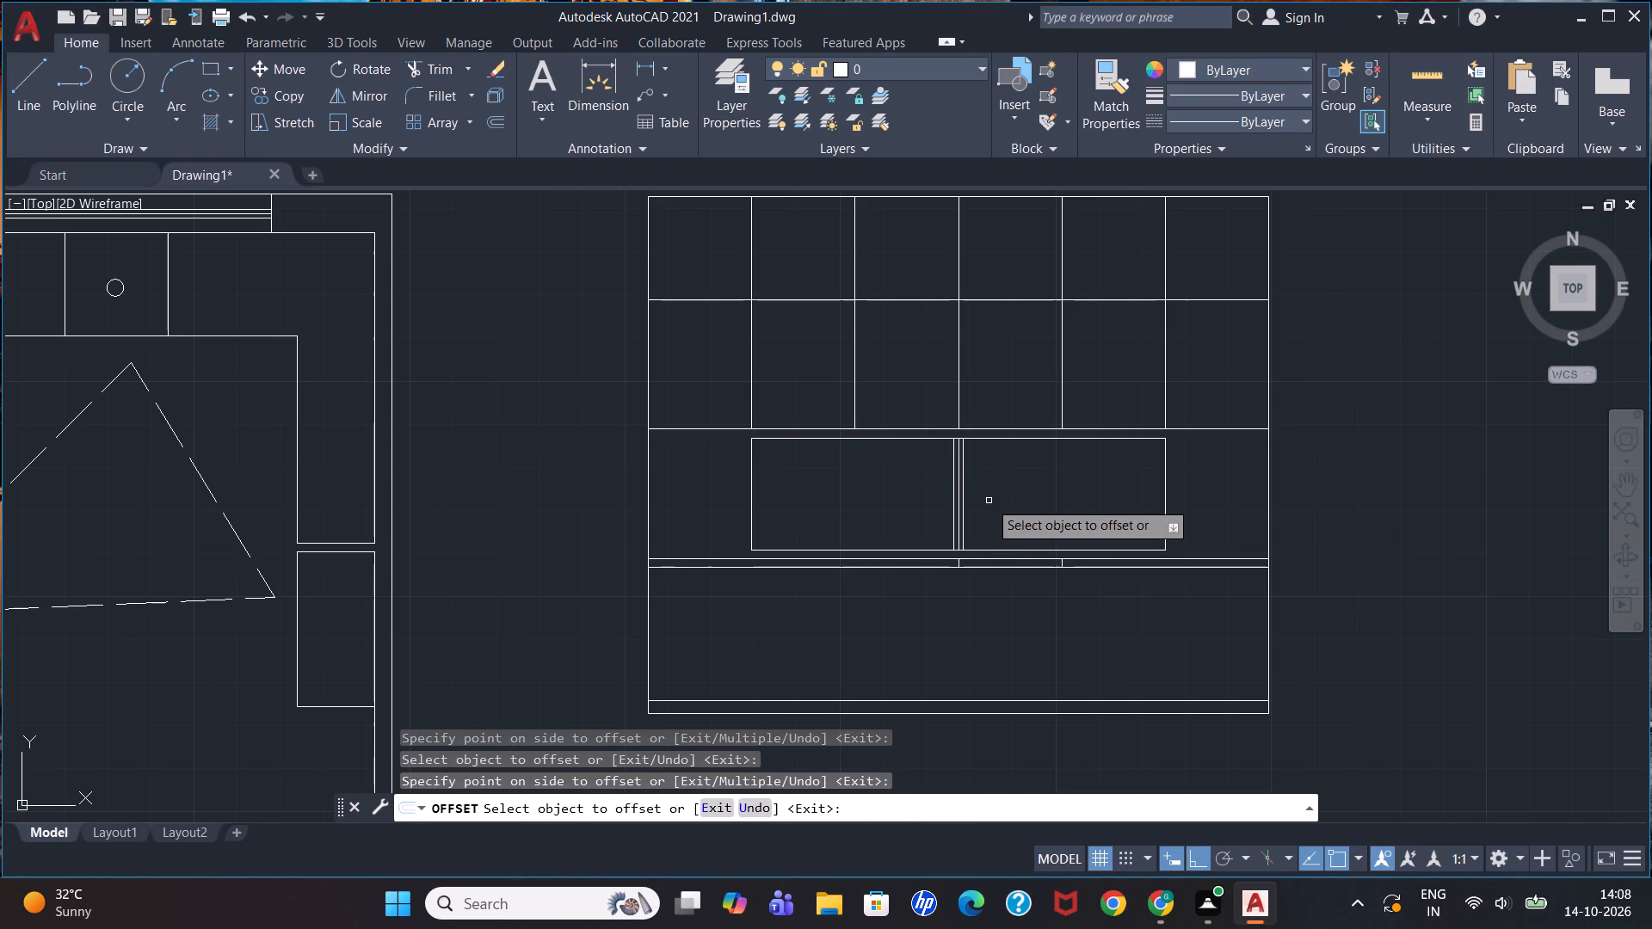
key("Escape")
Offset the window rectangle's head, sill and both side lines 1" inward to form the frame.
scroll(968, 514, "down", 2)
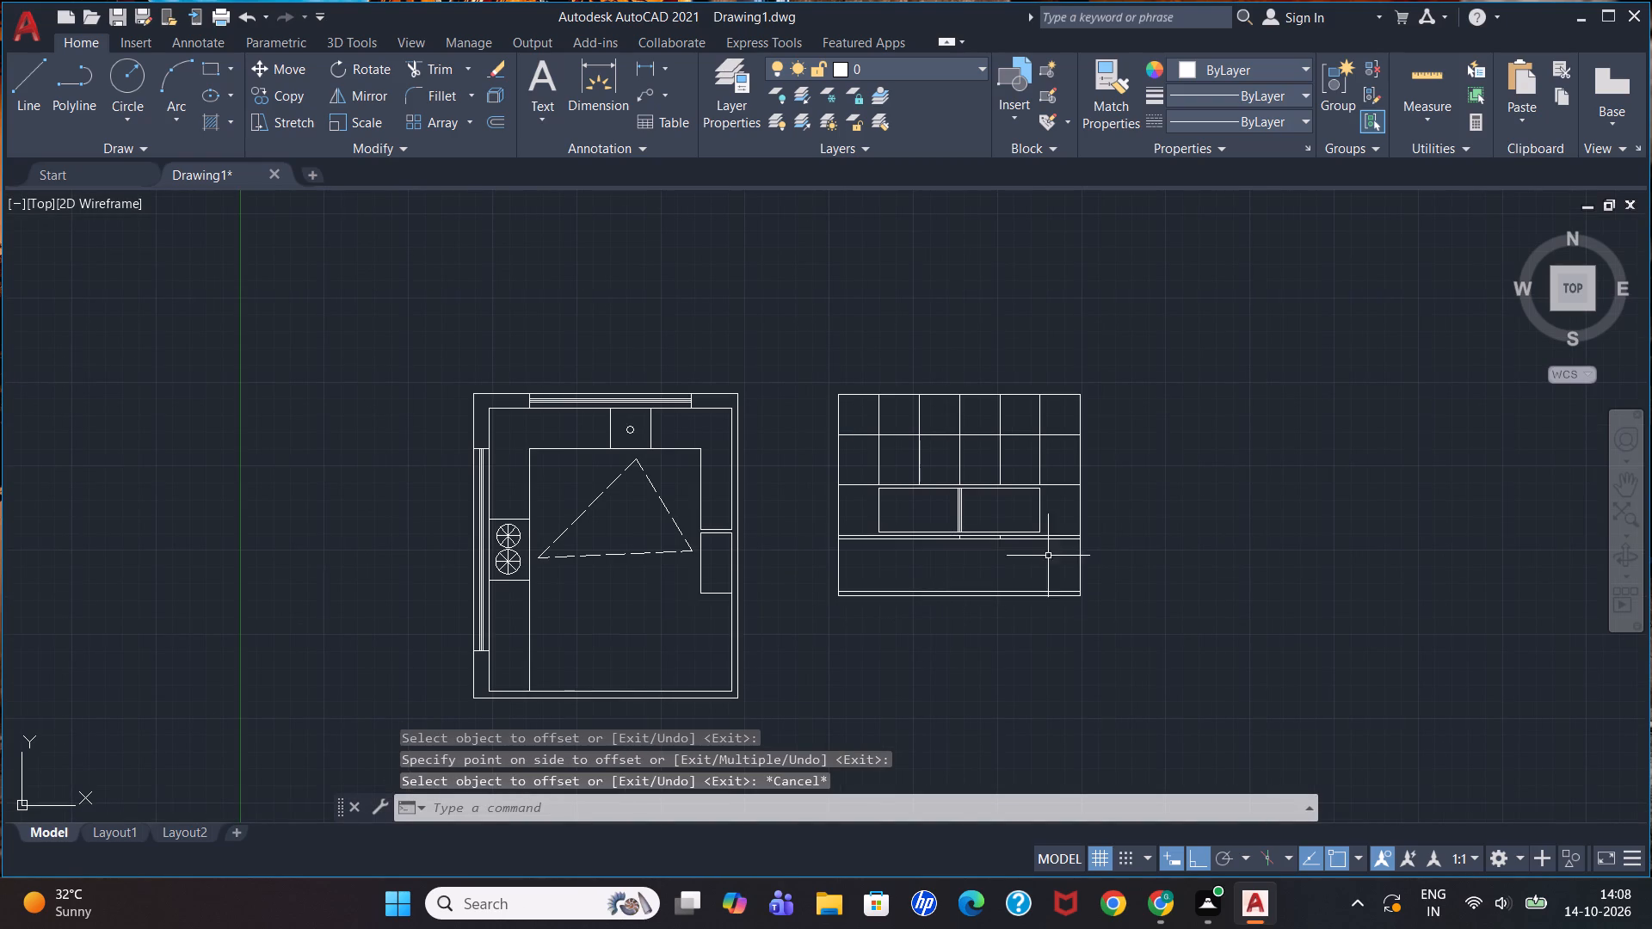
scroll(1053, 544, "up", 1)
scroll(917, 508, "up", 1)
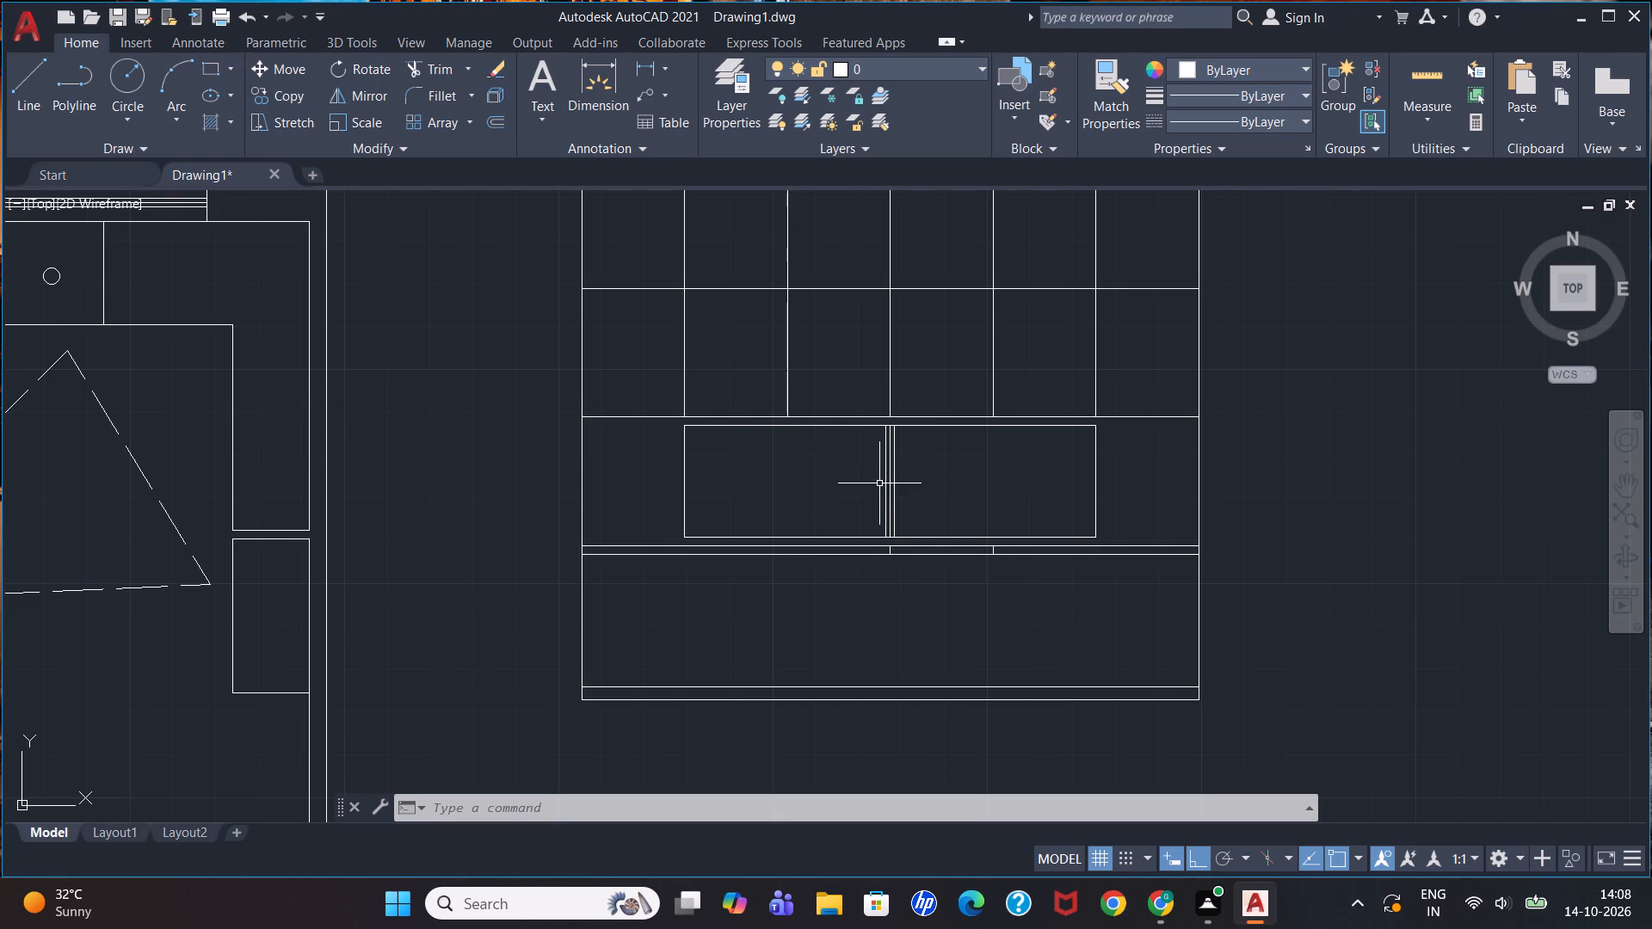
scroll(743, 497, "down", 1)
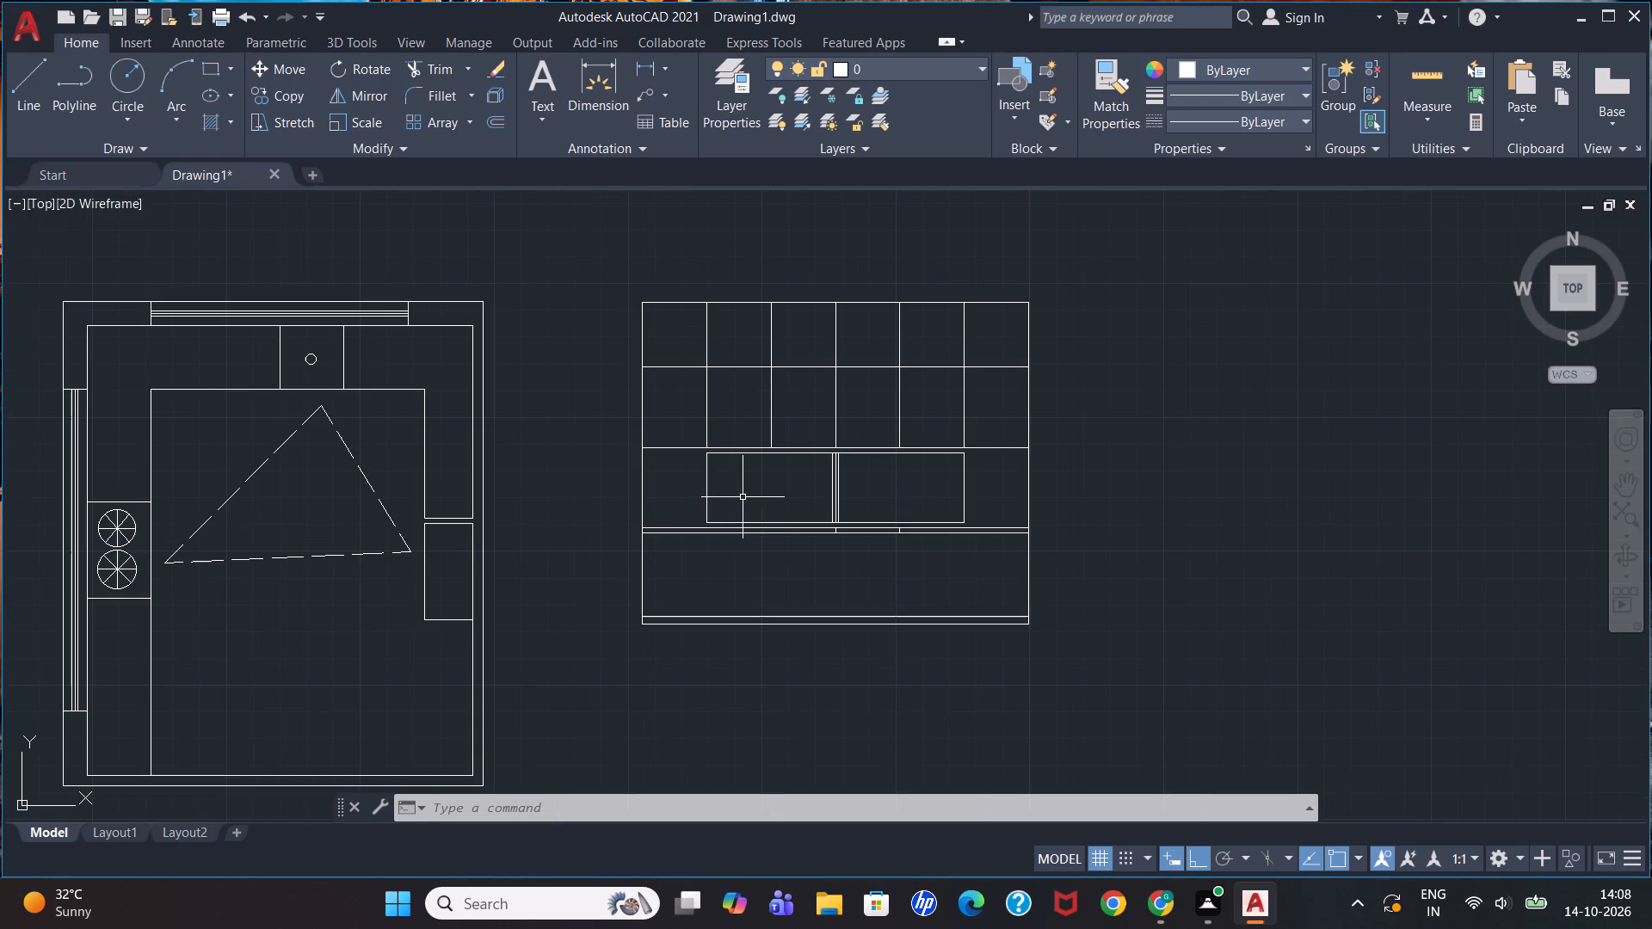
scroll(859, 539, "up", 1)
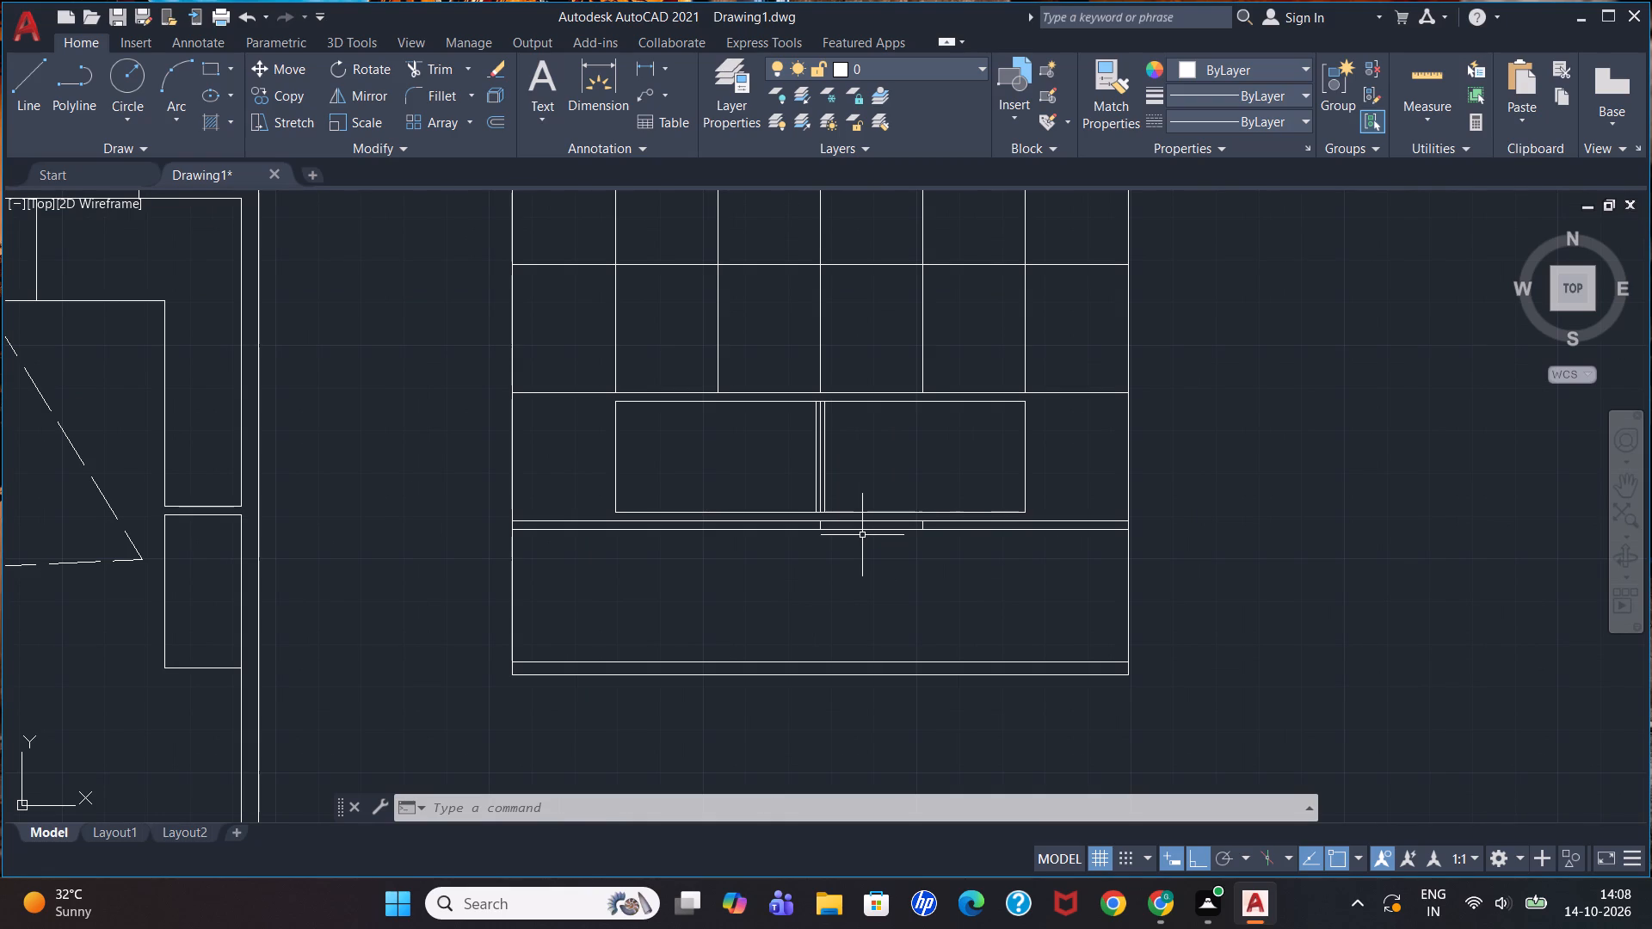
key("o")
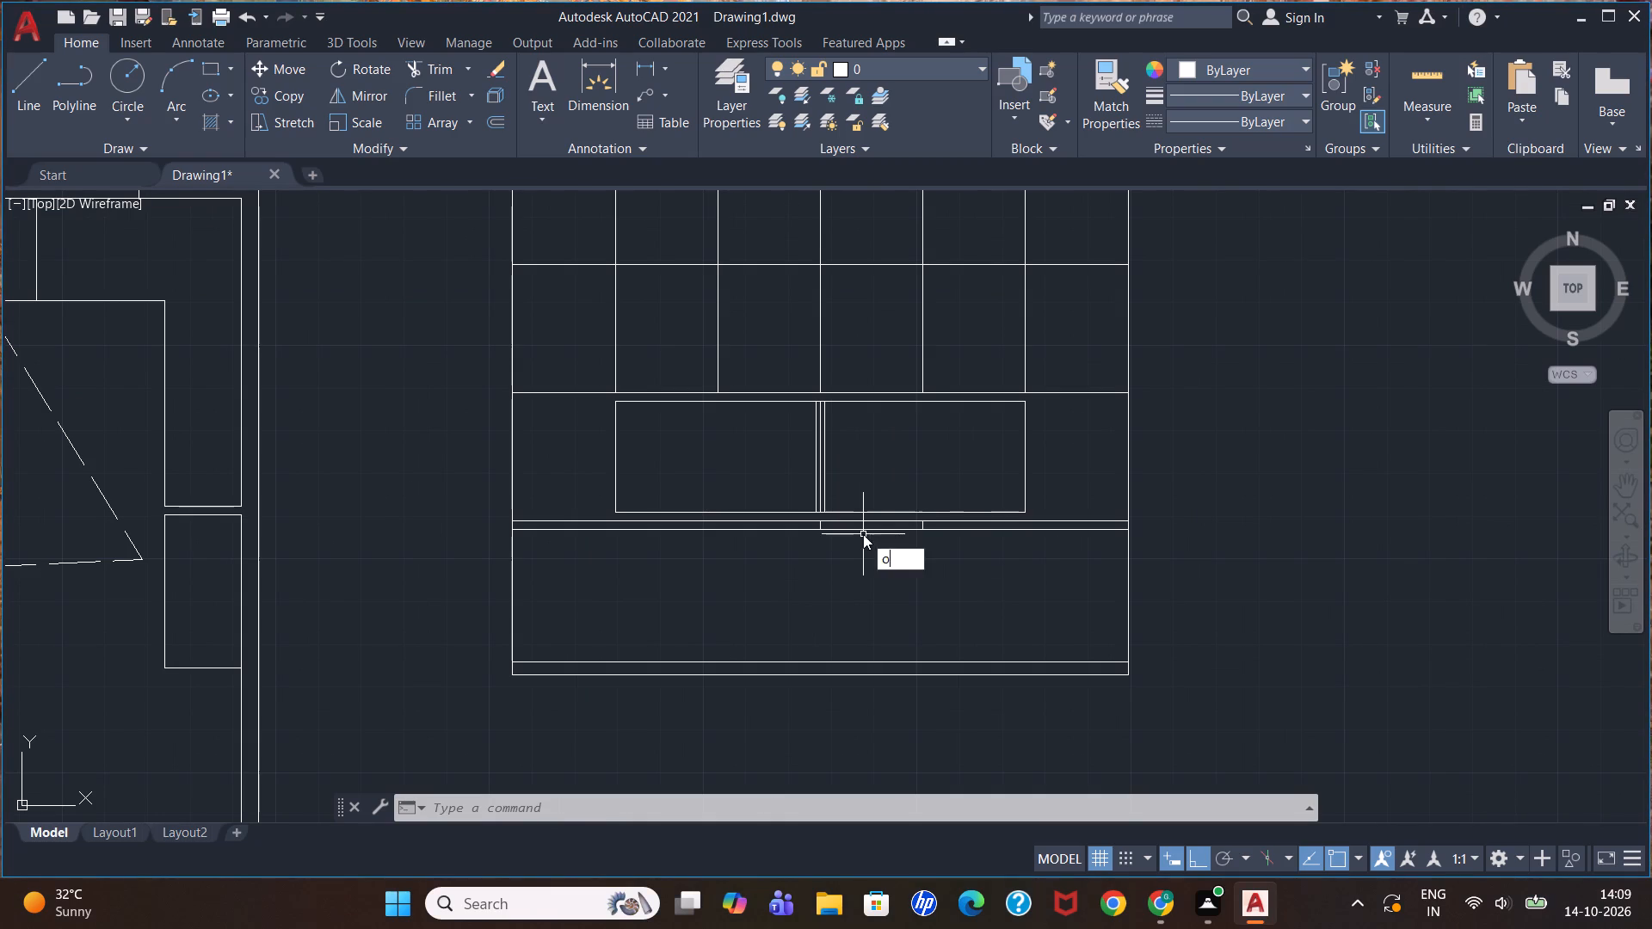
key("Return")
type("1\"")
key("Return")
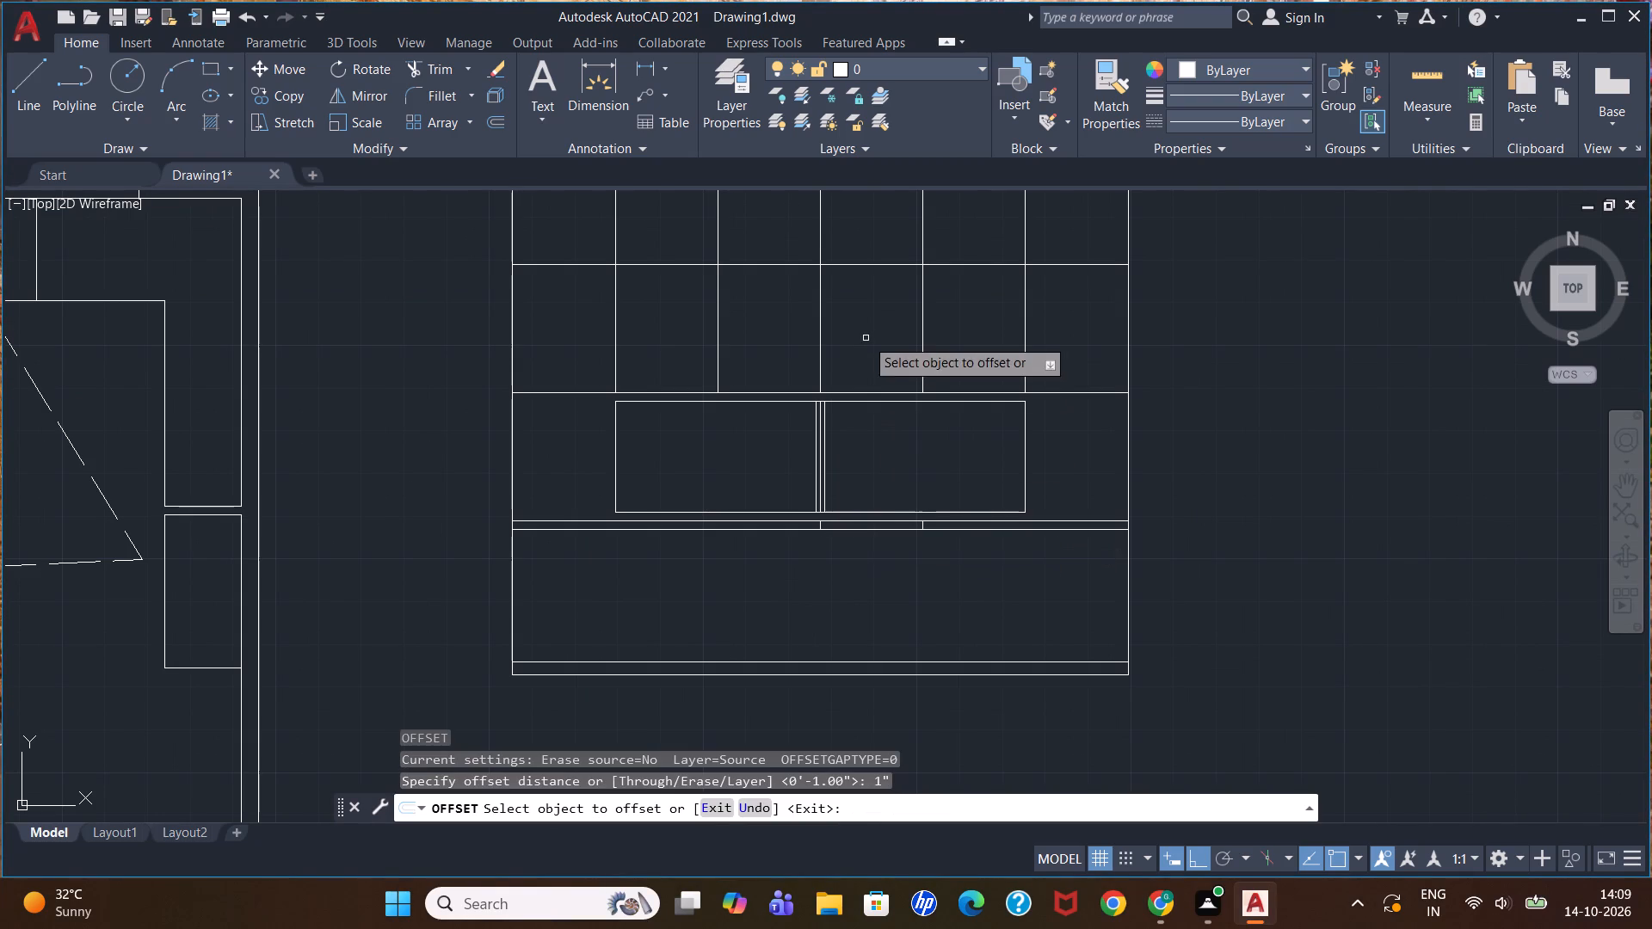
left_click(858, 400)
left_click(856, 421)
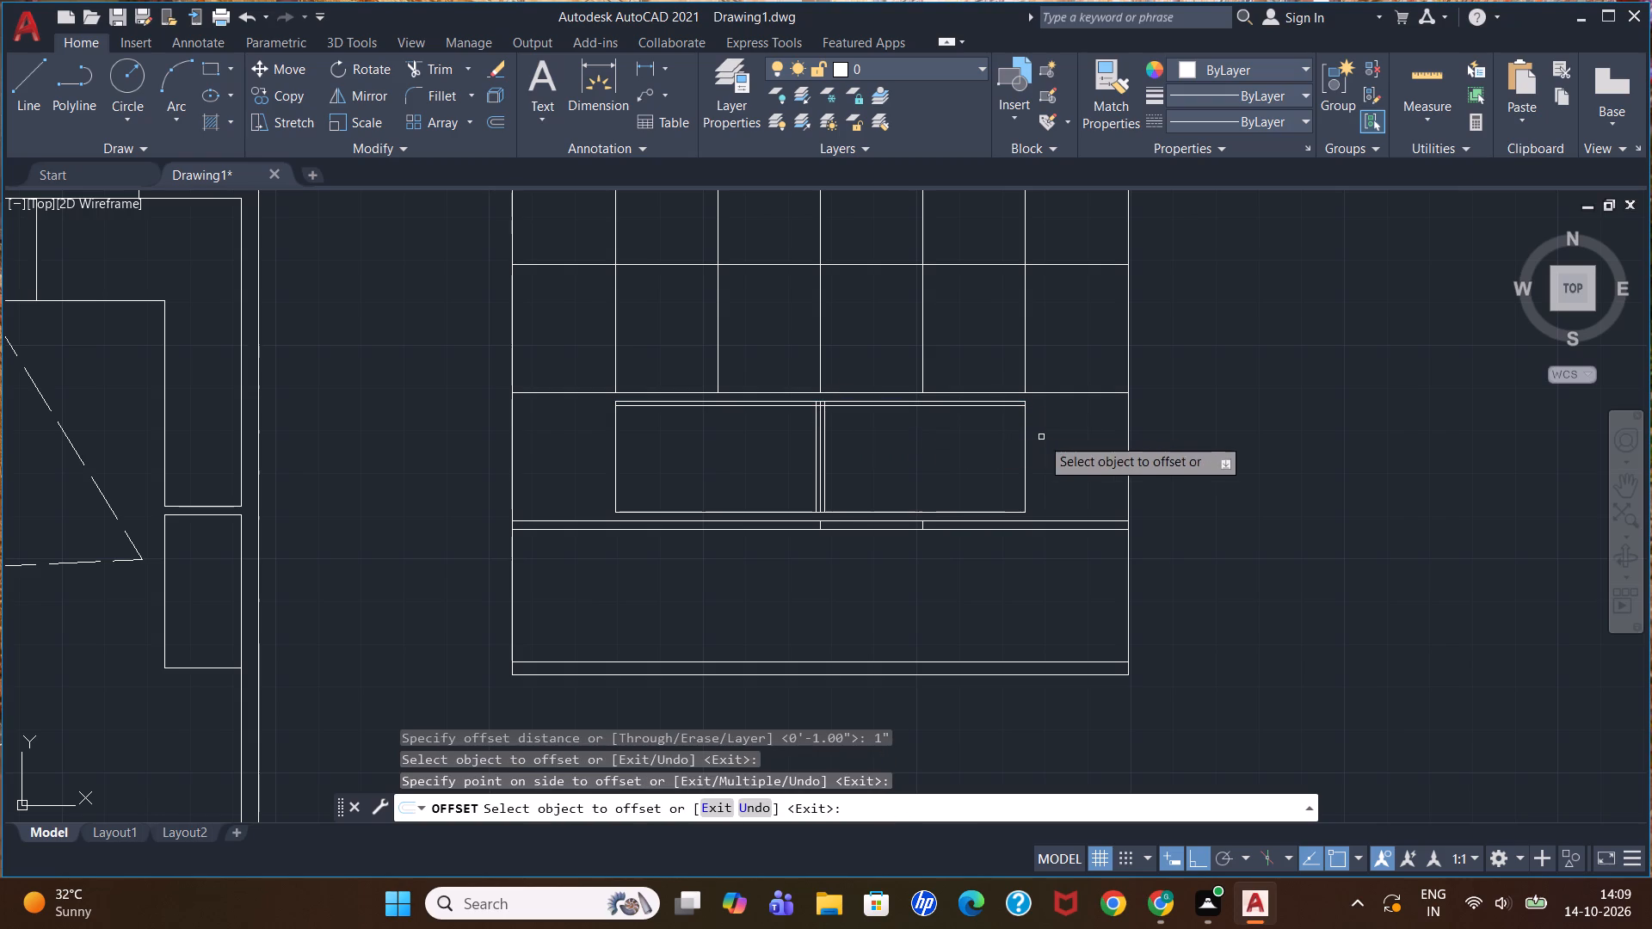
left_click(1026, 452)
left_click(966, 463)
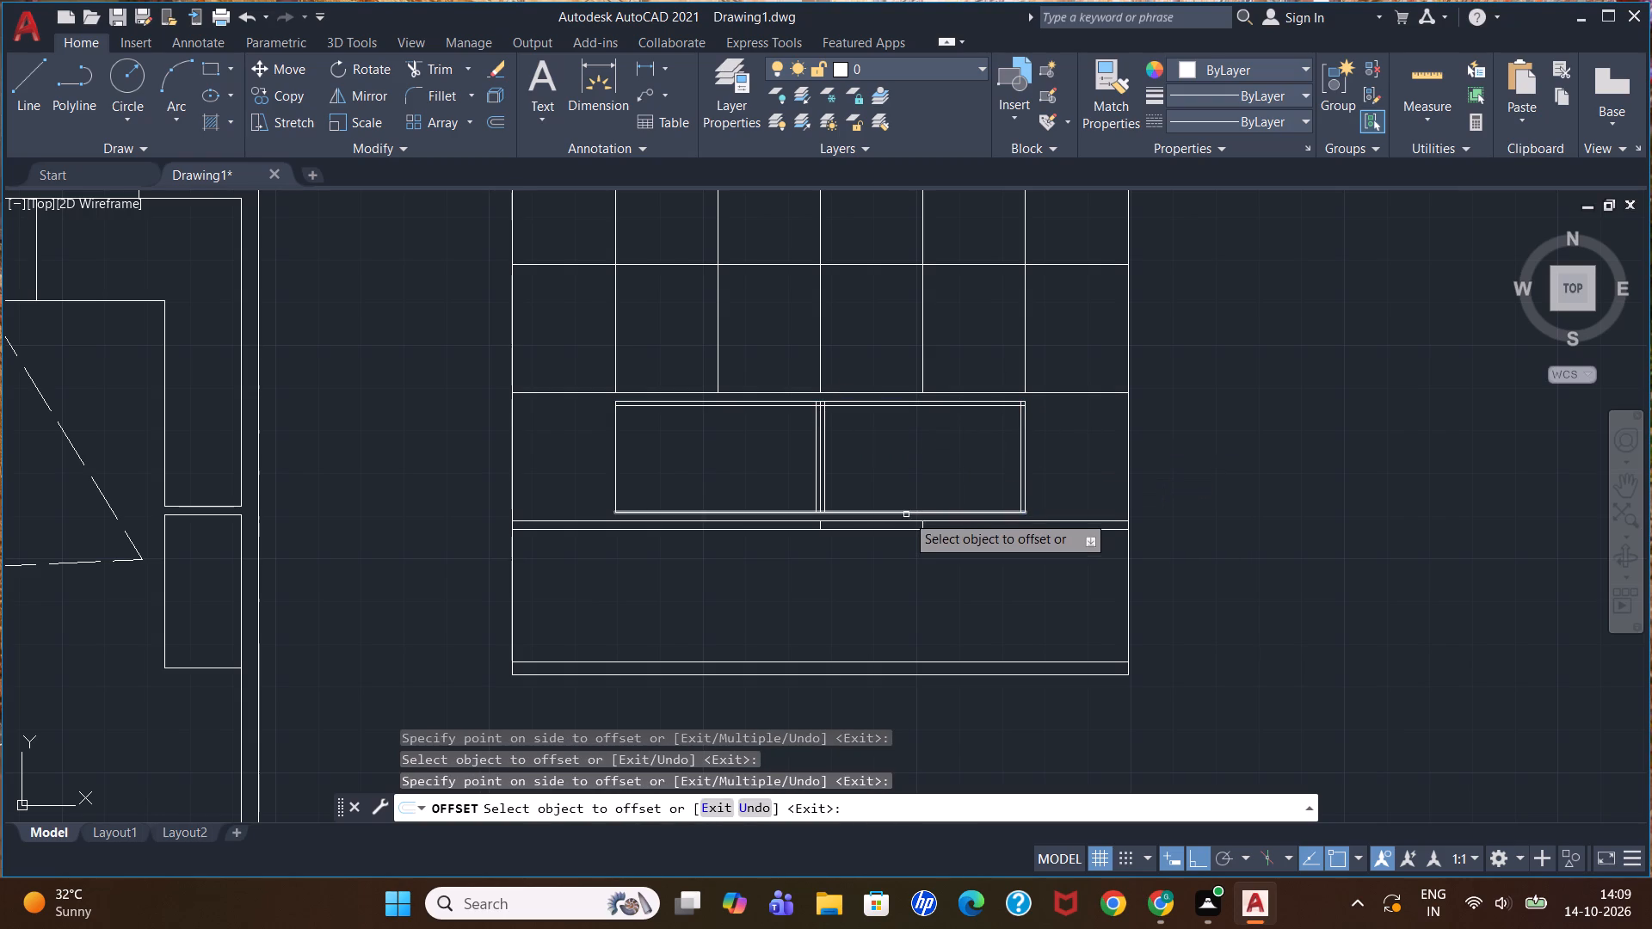
left_click(906, 513)
left_click(913, 479)
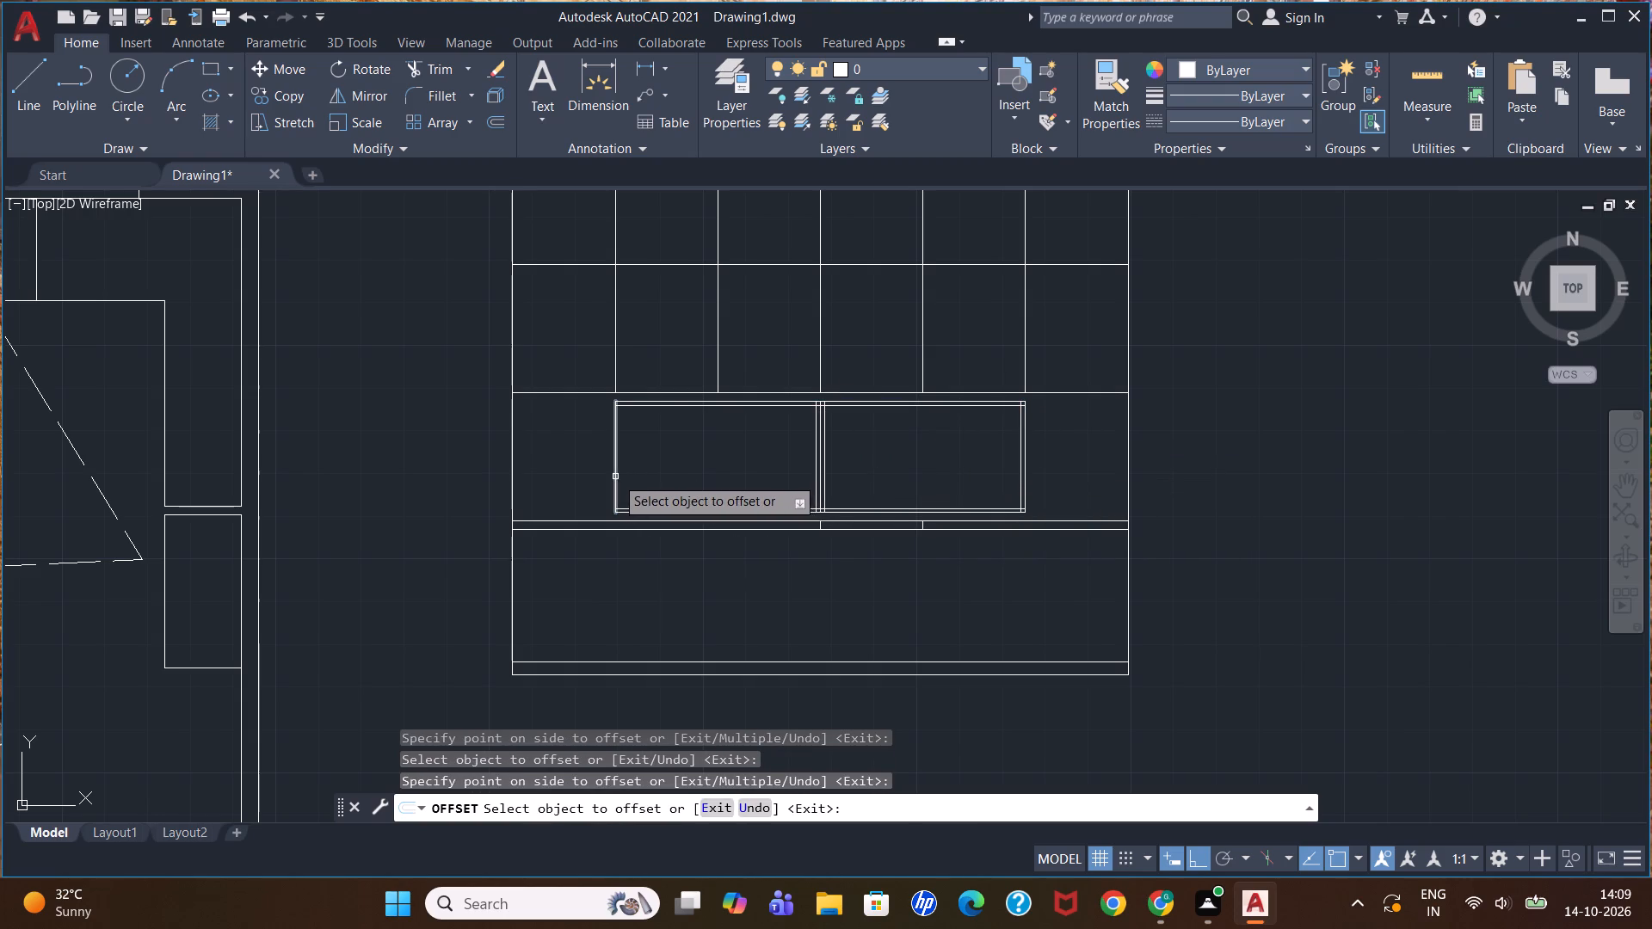
left_click(614, 476)
left_click(647, 479)
key("Escape")
Trim the overlapping inner frame line ends at the window's upper-left and lower-left corners.
scroll(647, 479, "up", 2)
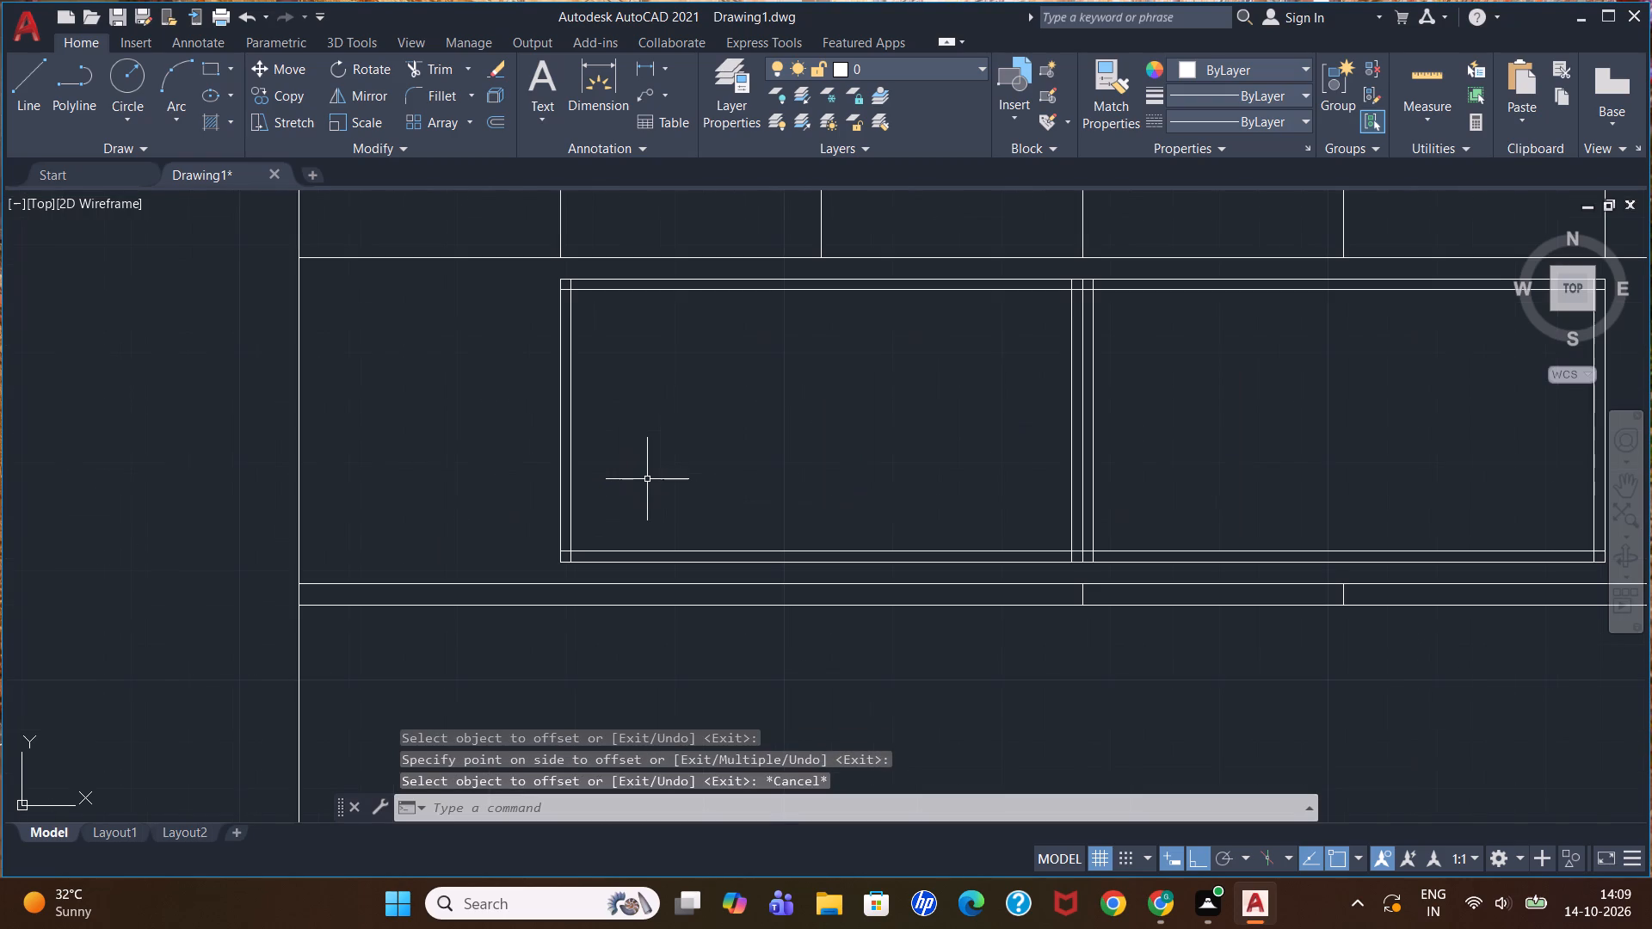
key("t")
key("r")
key("Return")
key("Return")
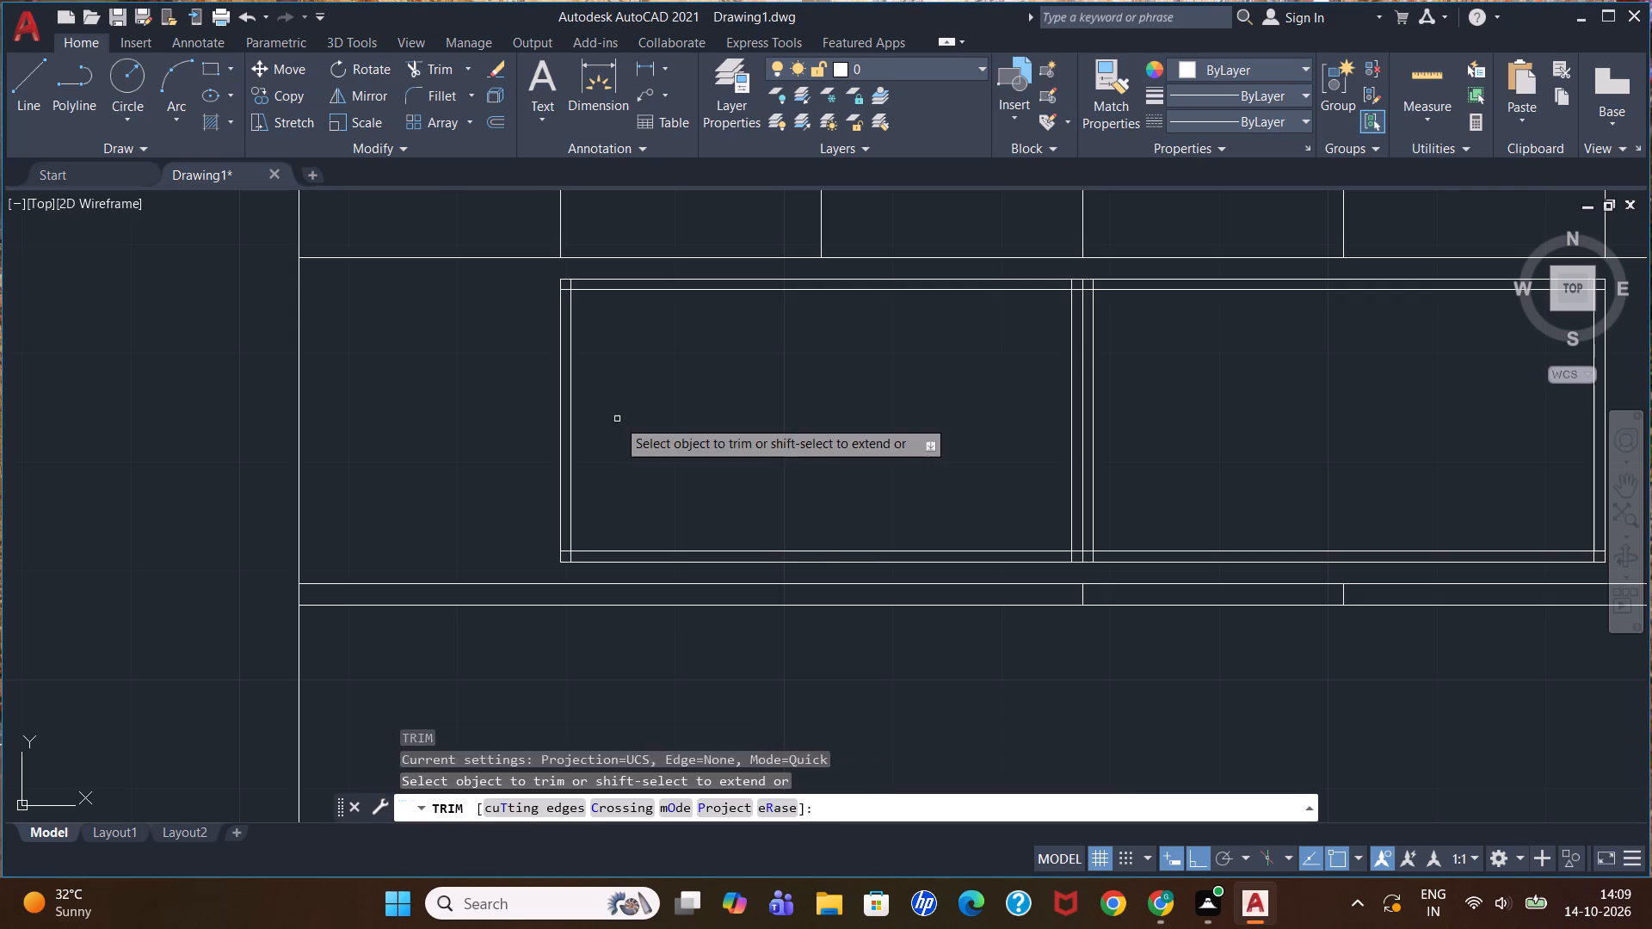
scroll(596, 332, "up", 1)
left_click(551, 261)
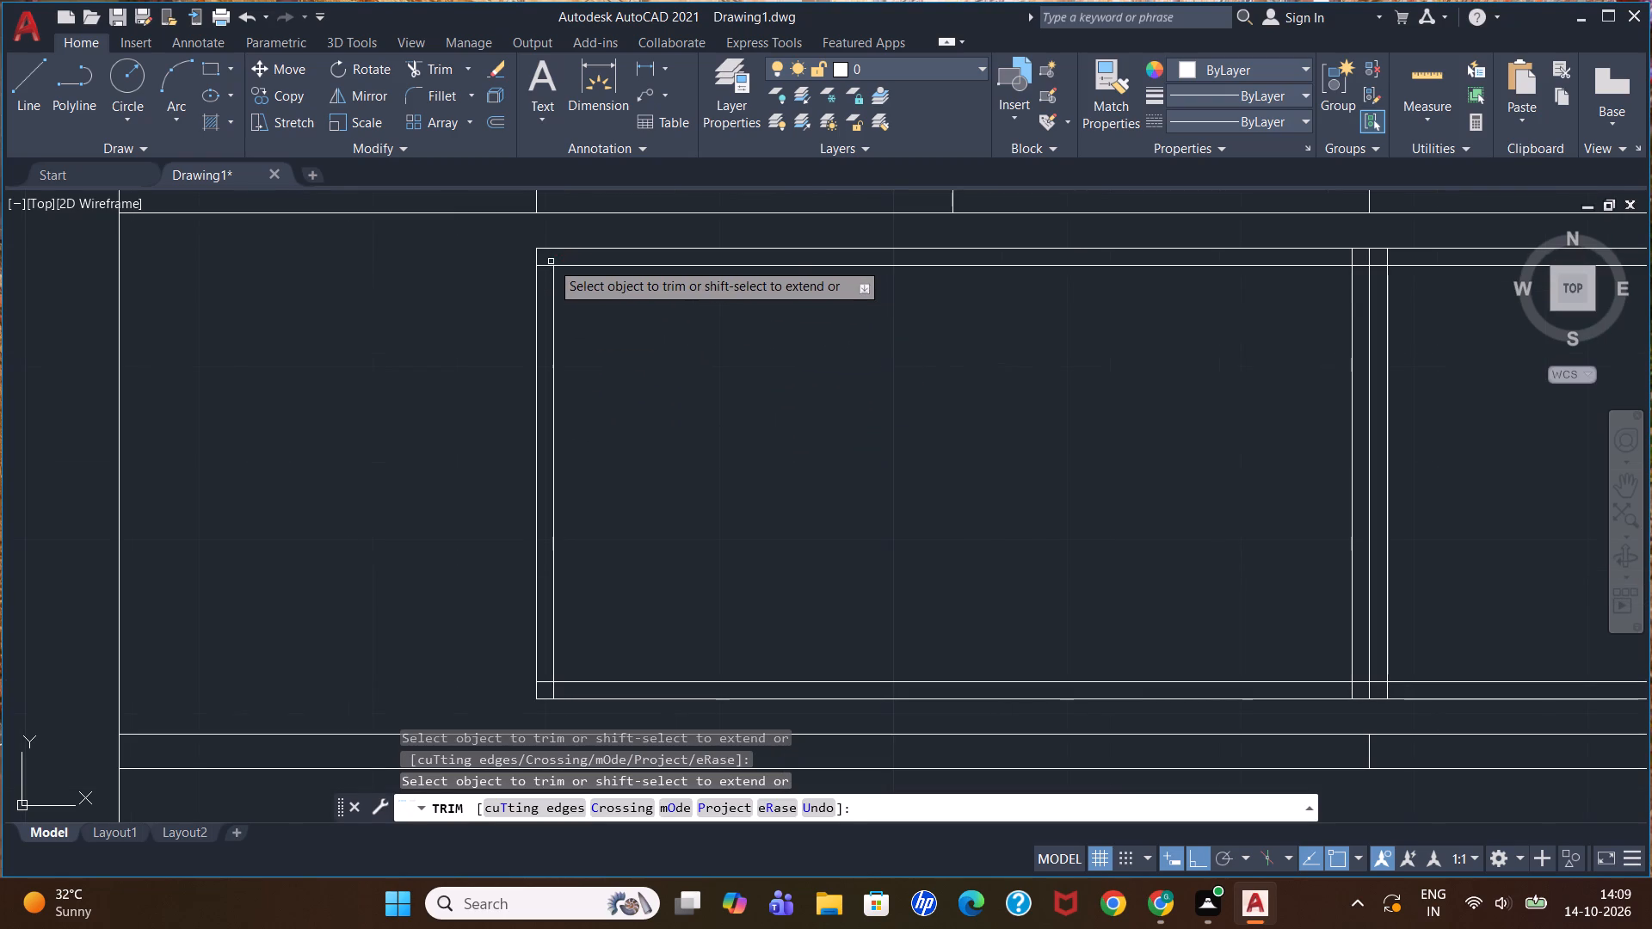
left_click(546, 268)
scroll(594, 283, "down", 2)
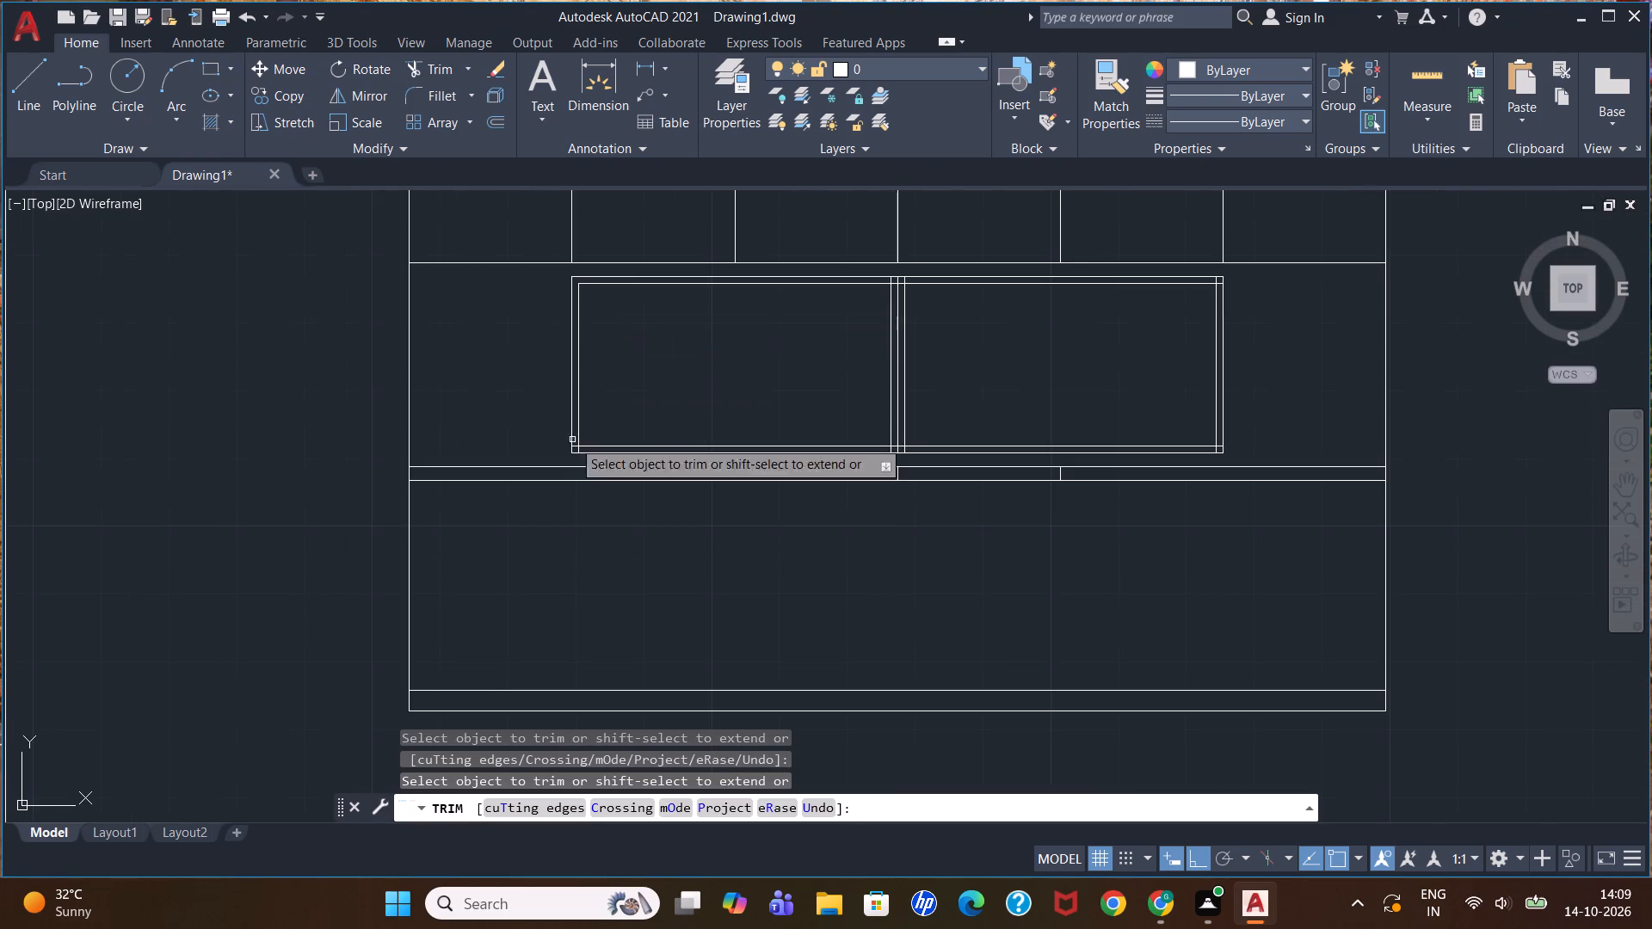
scroll(582, 450, "up", 2)
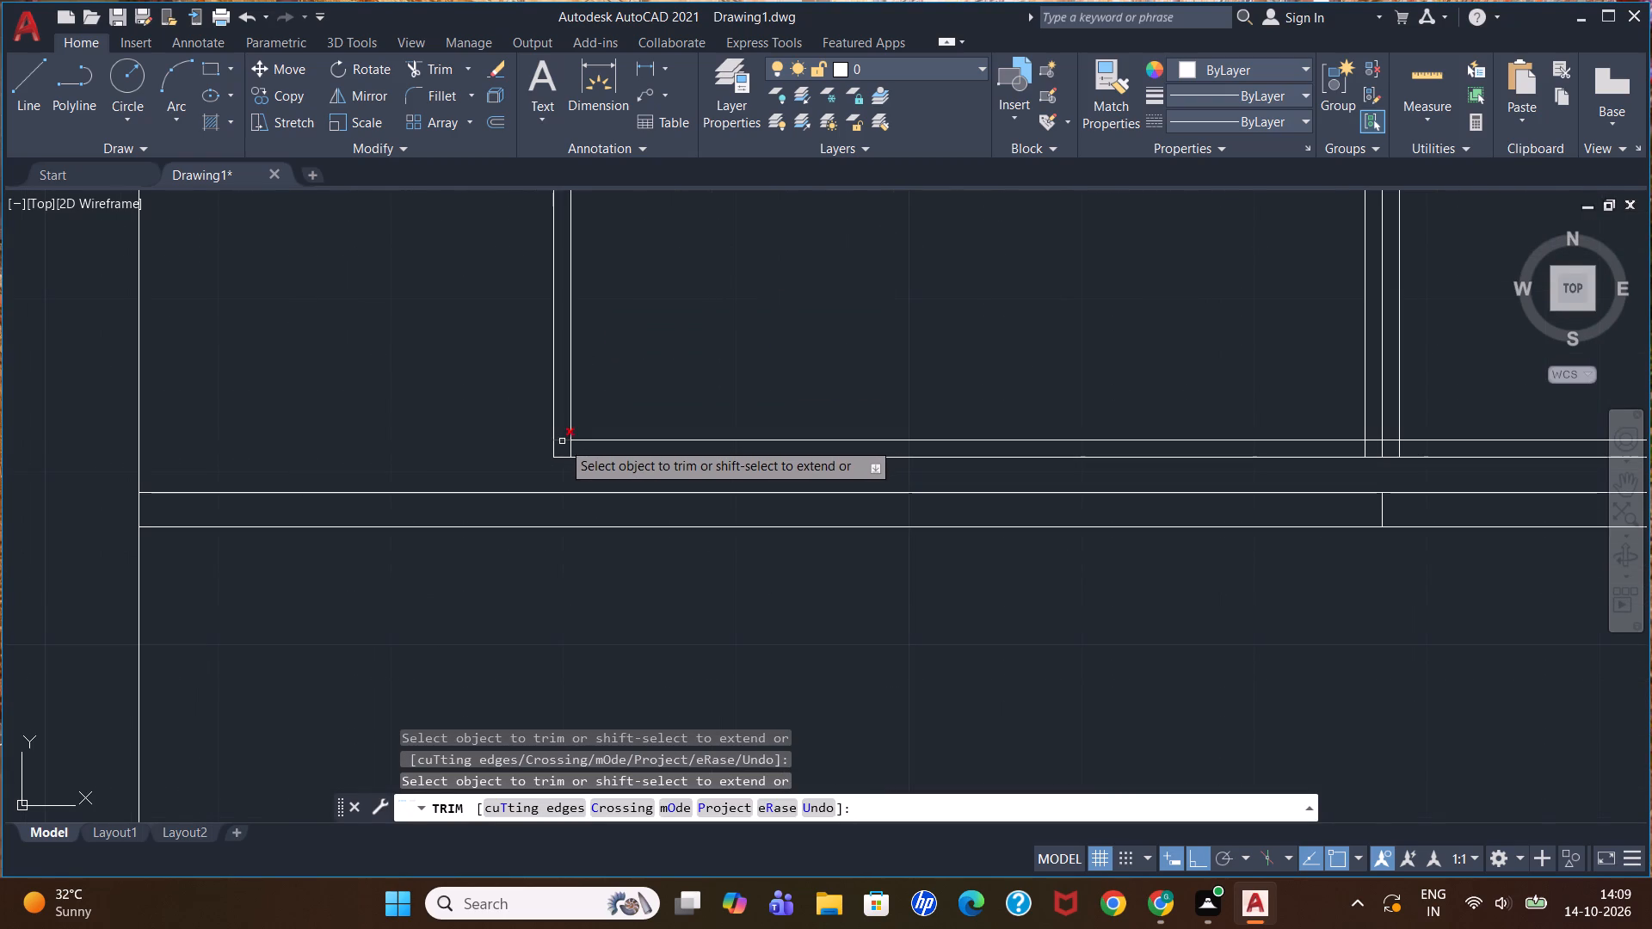
left_click(562, 441)
left_click(570, 449)
Trim the three mullion lines where they cross the window frame at the sill and at the head.
scroll(755, 425, "down", 3)
scroll(993, 418, "up", 2)
scroll(891, 454, "up", 2)
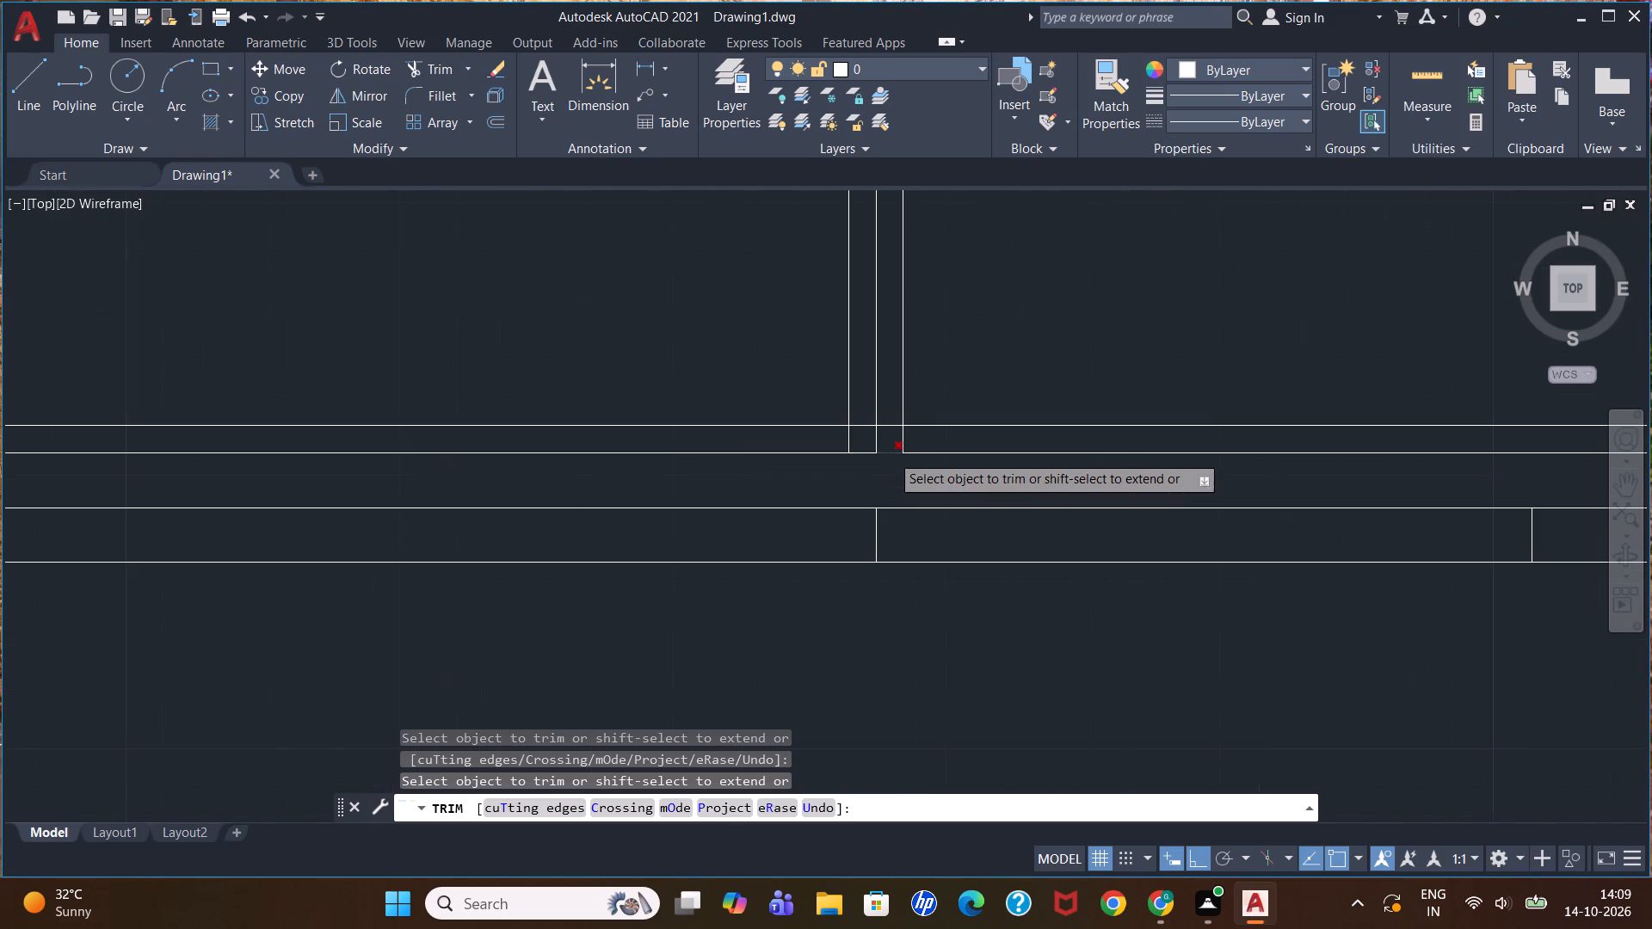
left_click(848, 437)
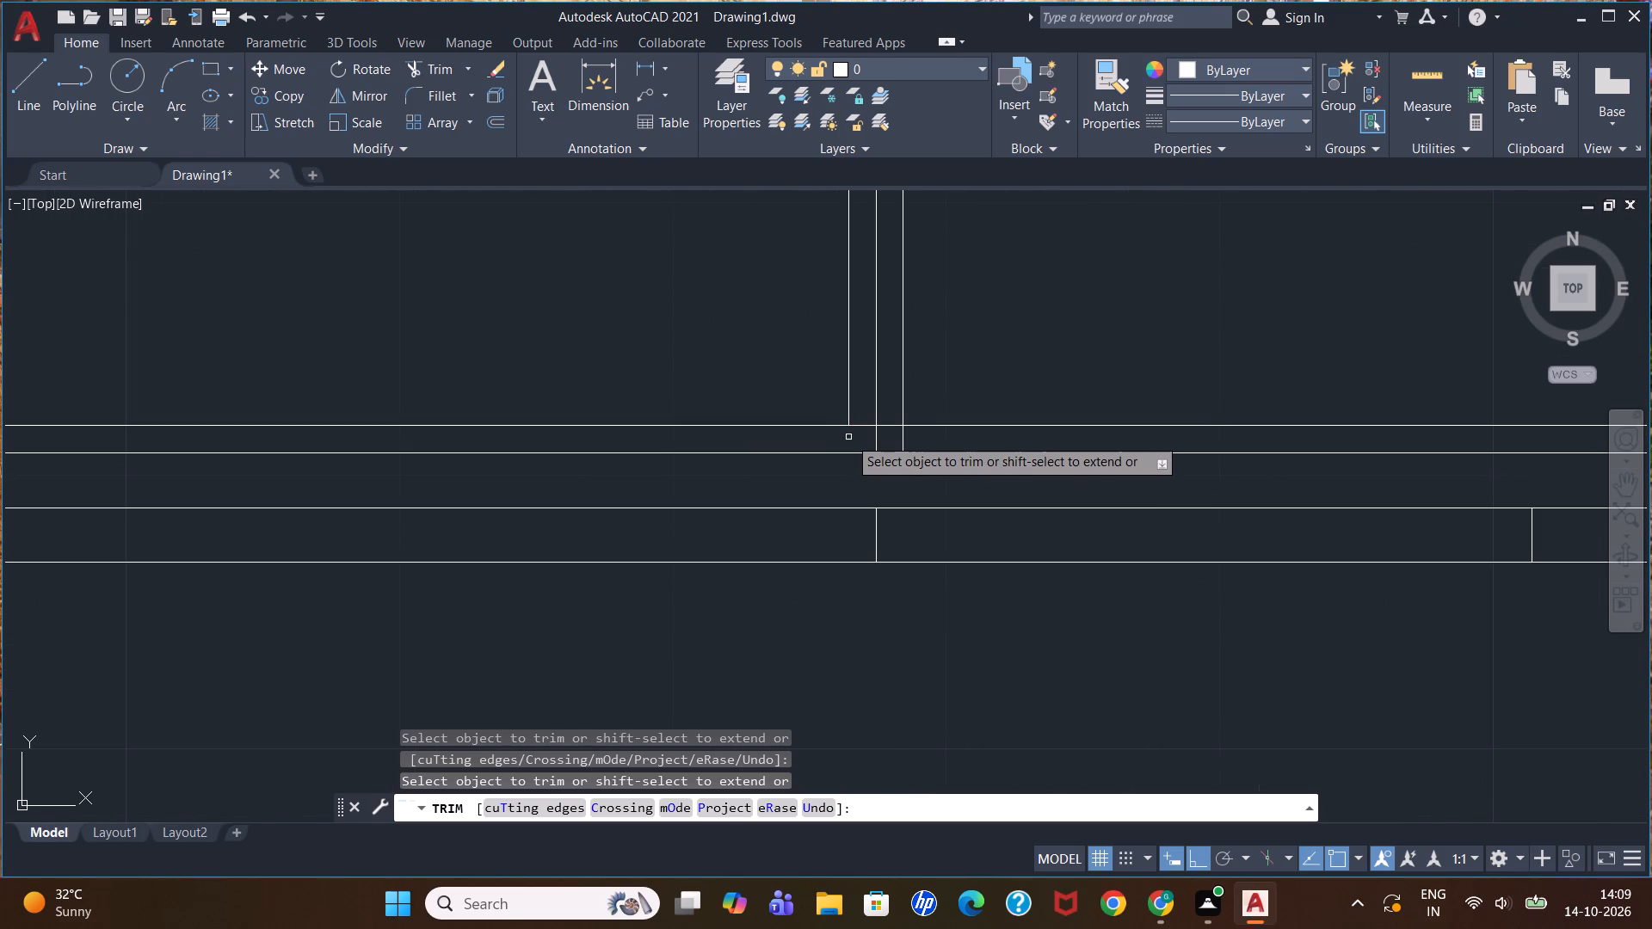
left_click(877, 441)
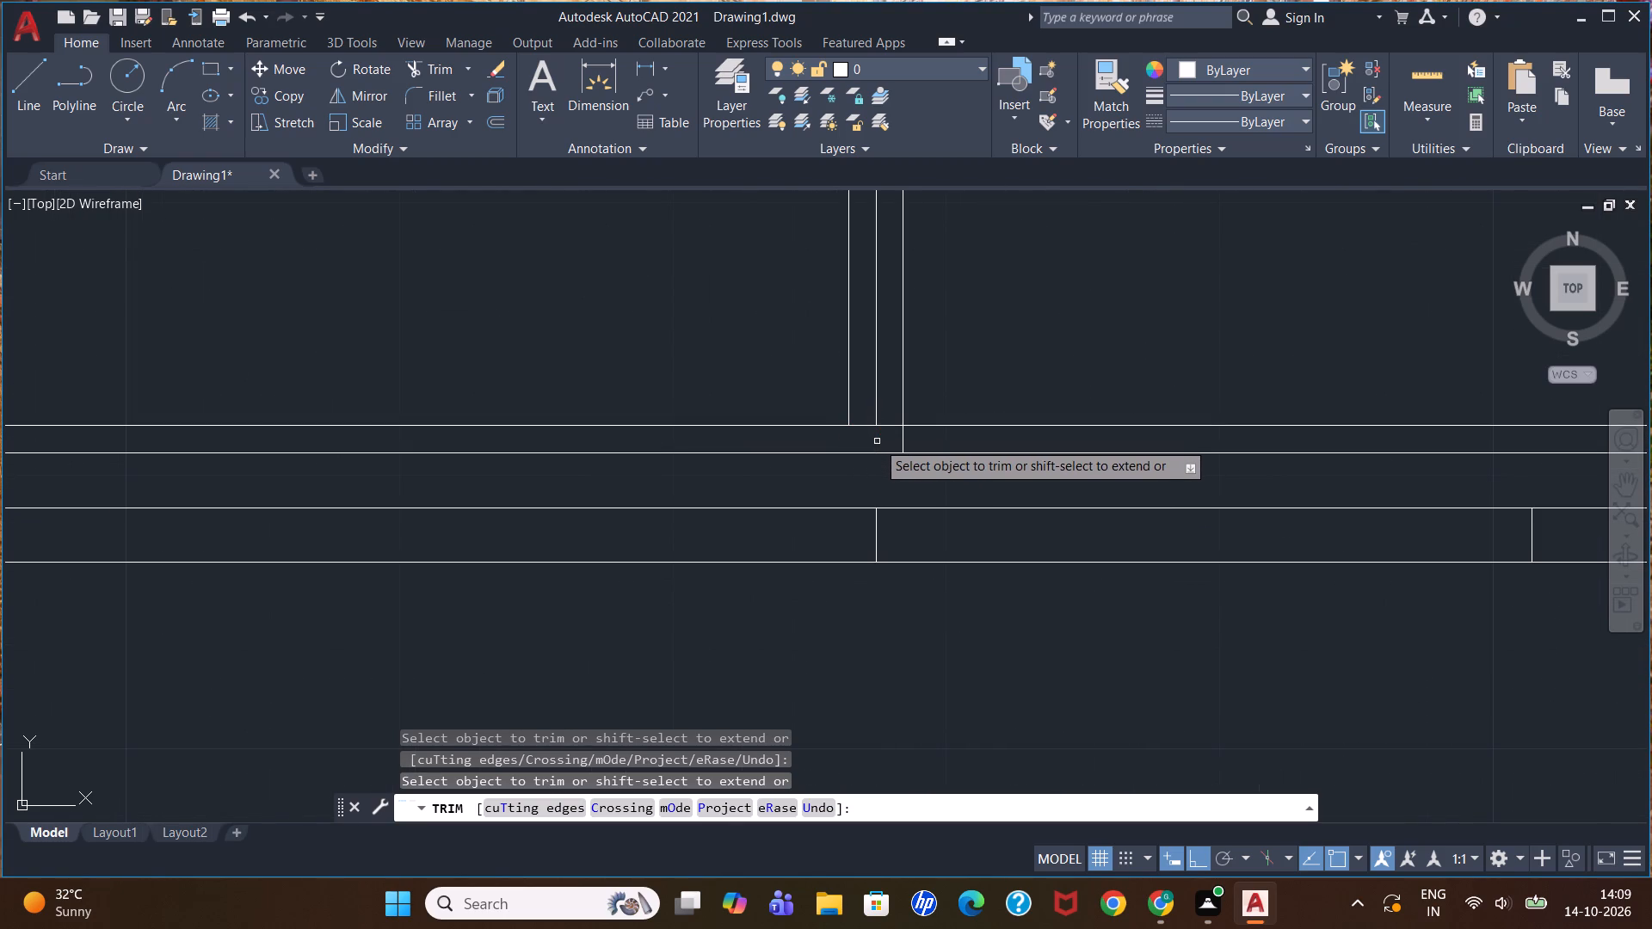
left_click(901, 442)
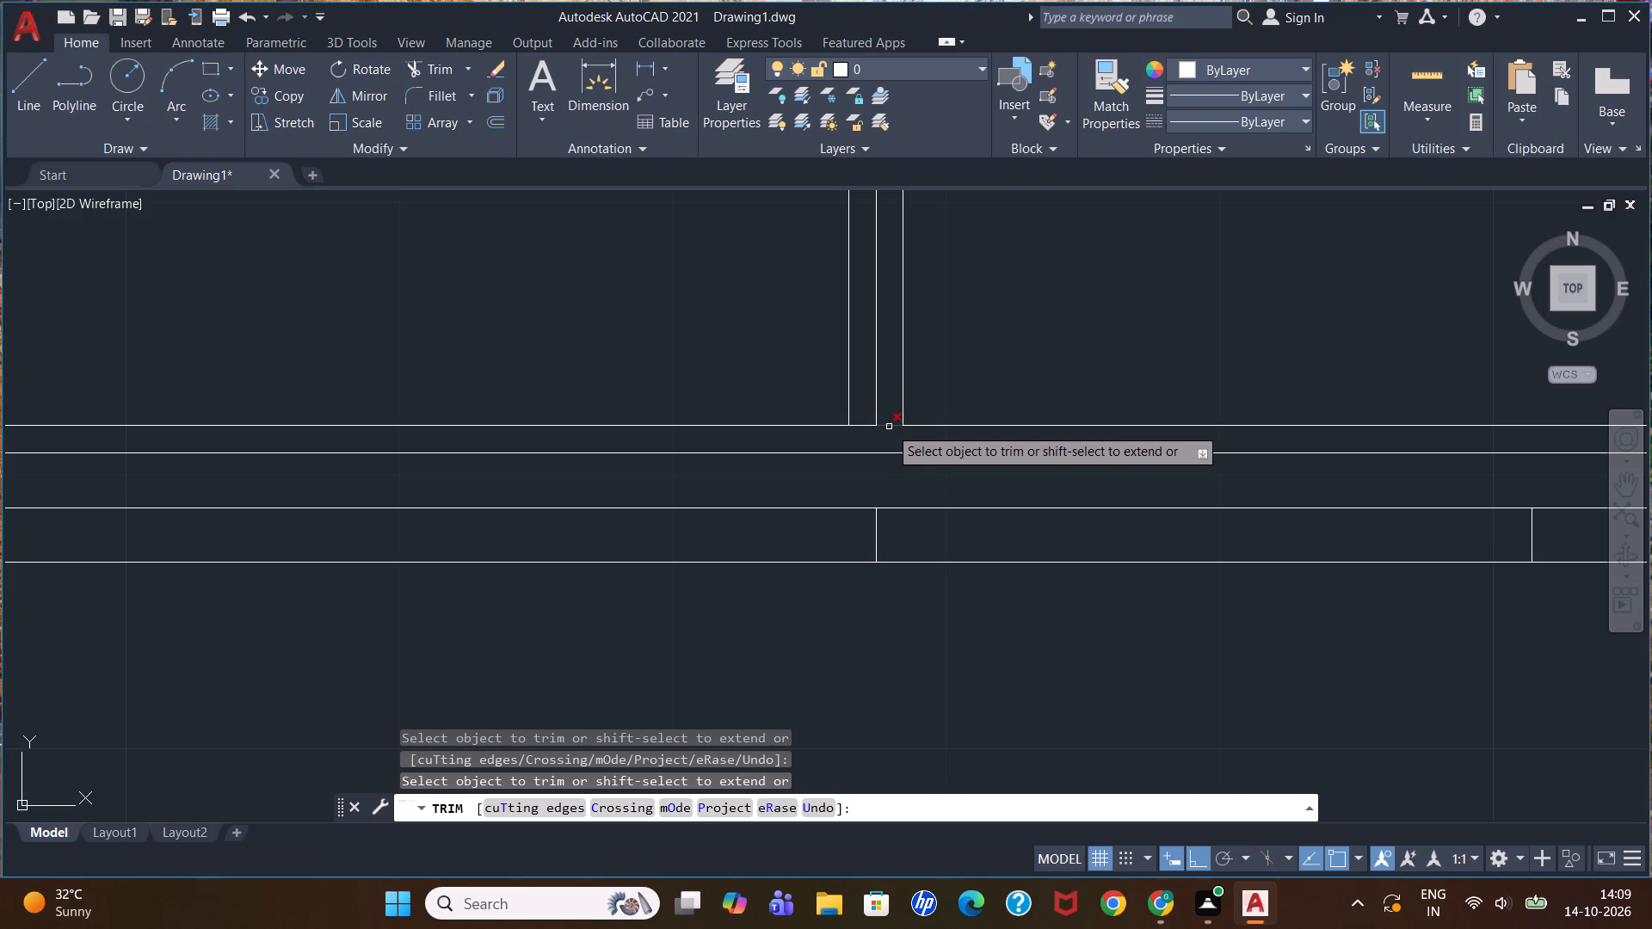
scroll(903, 415, "down", 2)
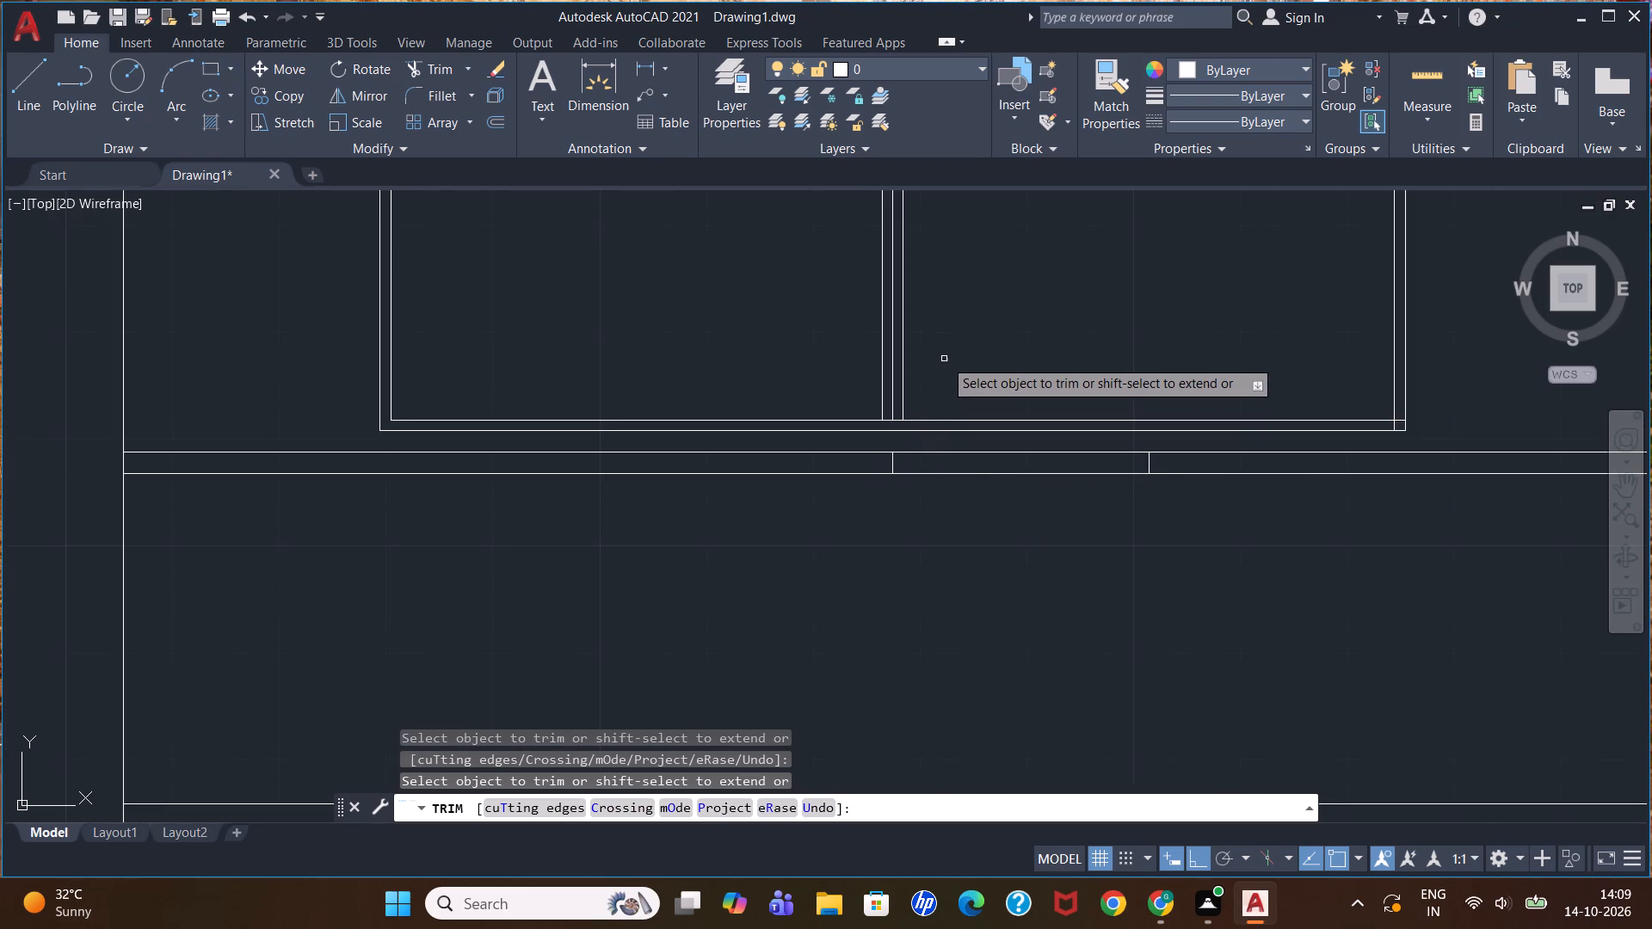
scroll(944, 357, "down", 2)
scroll(934, 261, "up", 3)
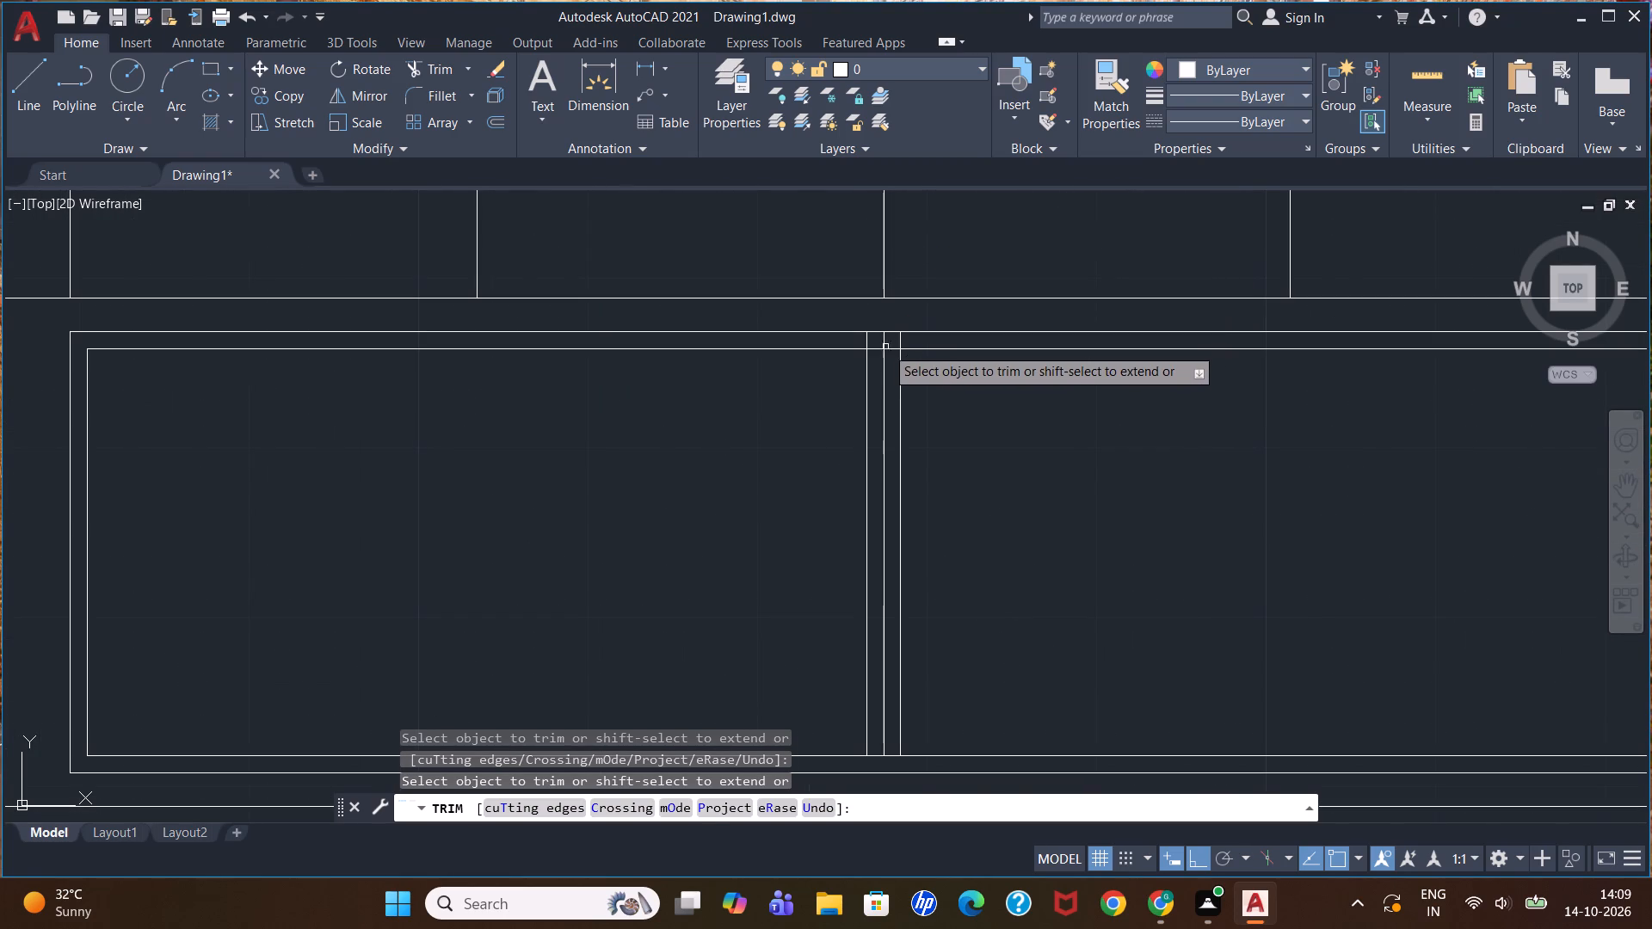
left_click(869, 339)
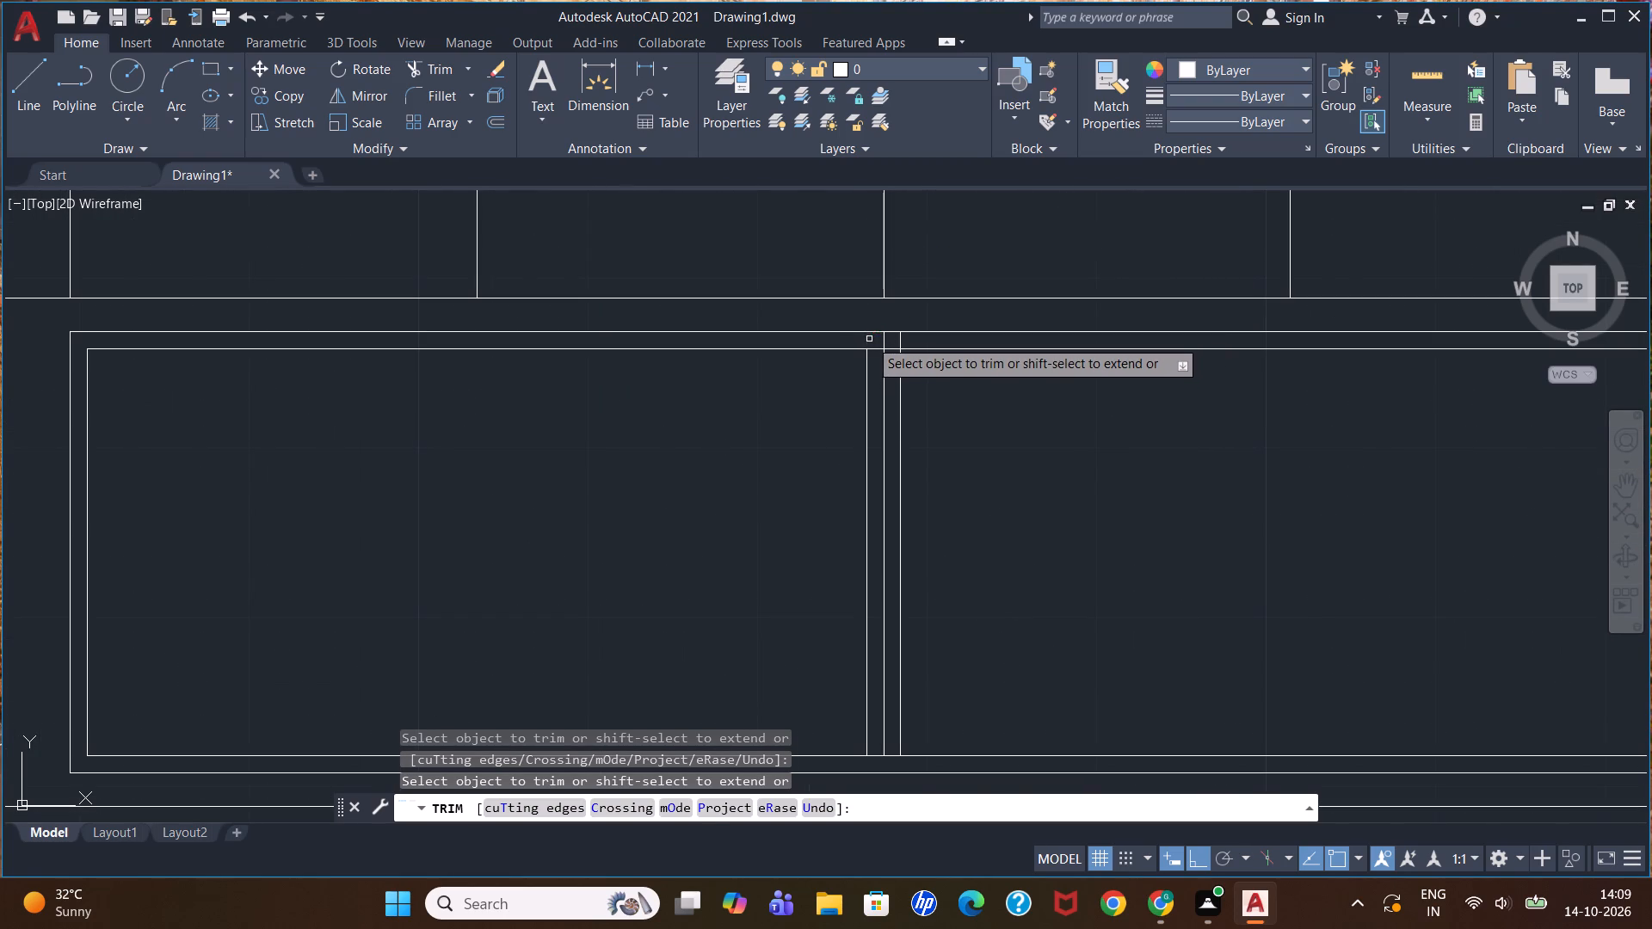
left_click(886, 339)
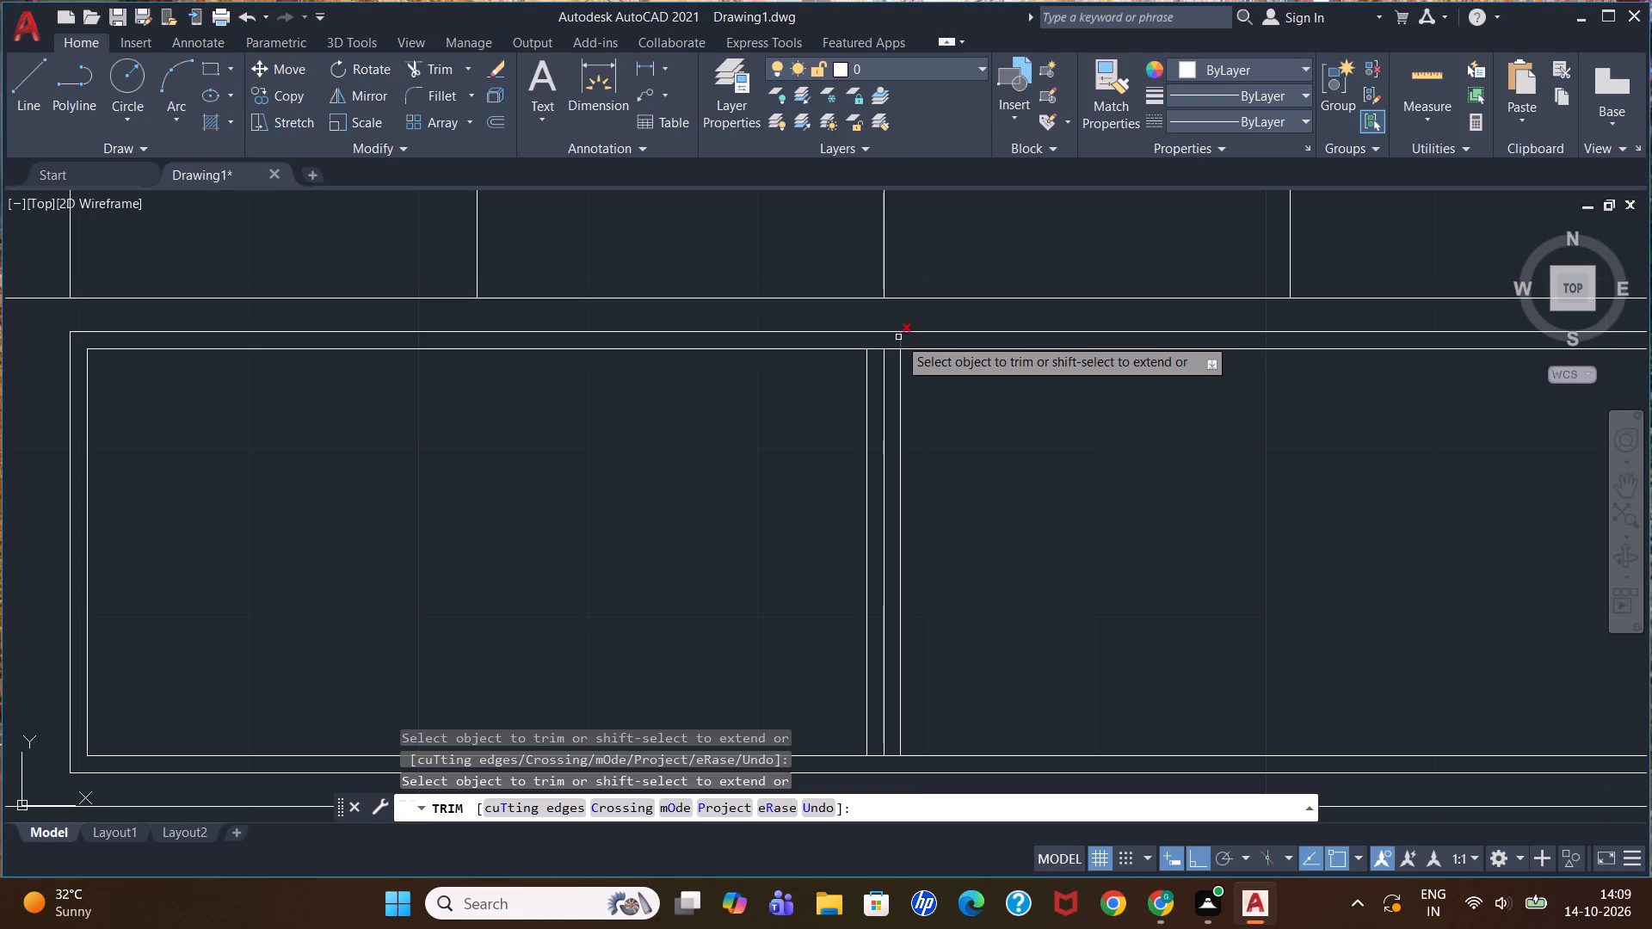
left_click(898, 337)
Trim the overlapping inner frame line ends at the window's upper-right and lower-right corners.
scroll(1064, 415, "down", 3)
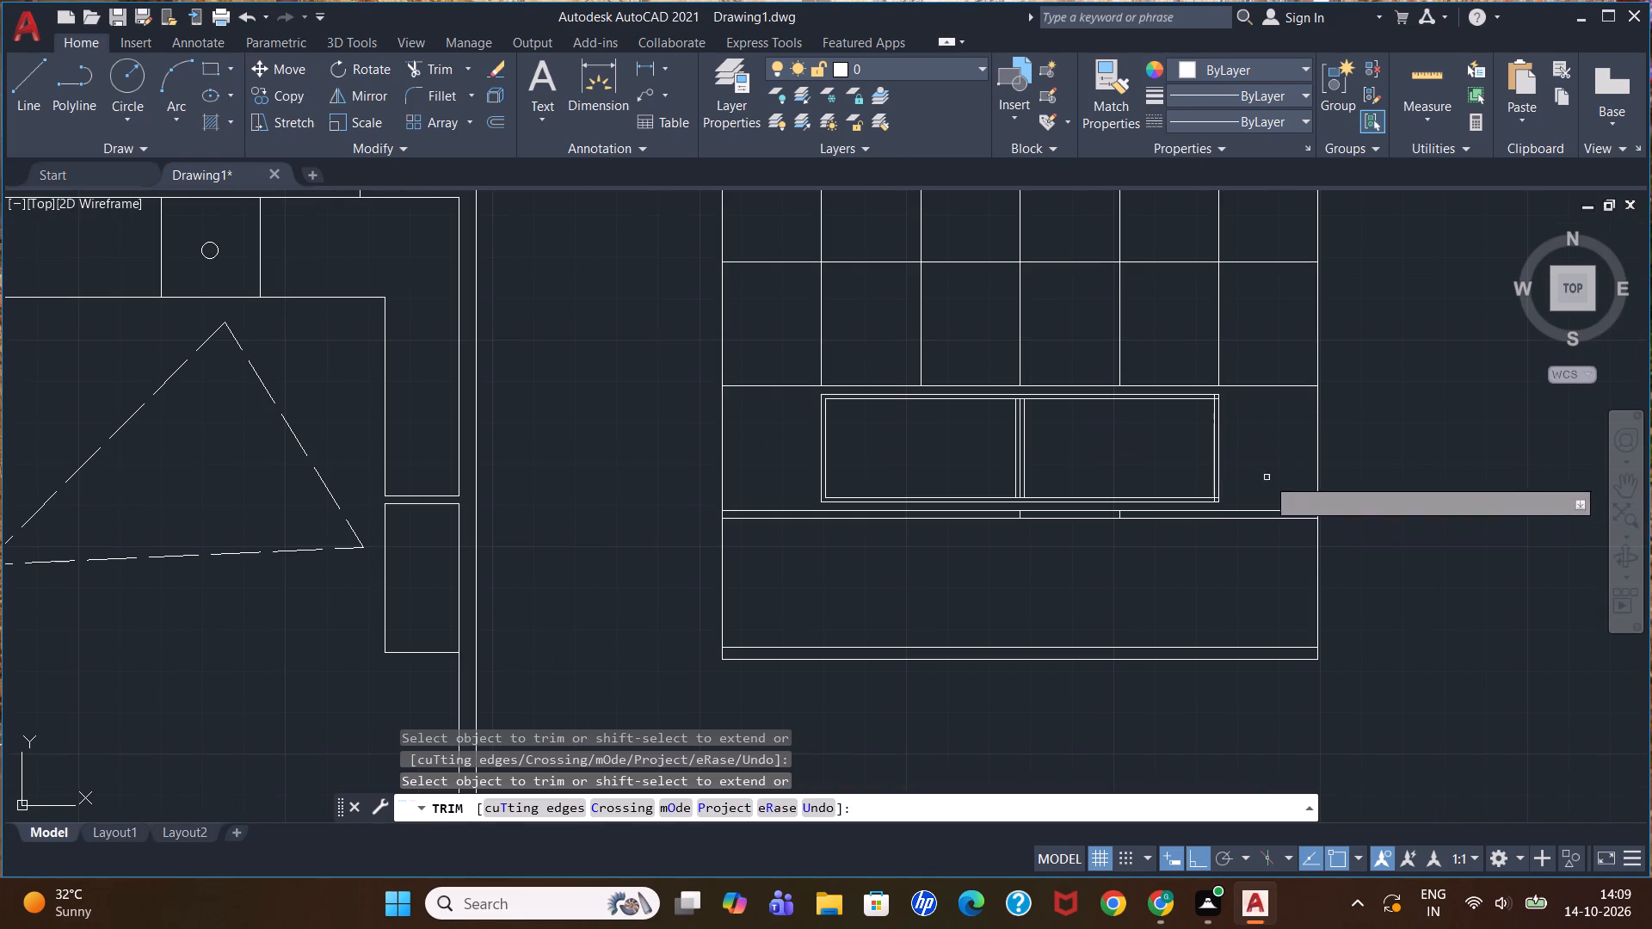
scroll(1230, 428, "up", 3)
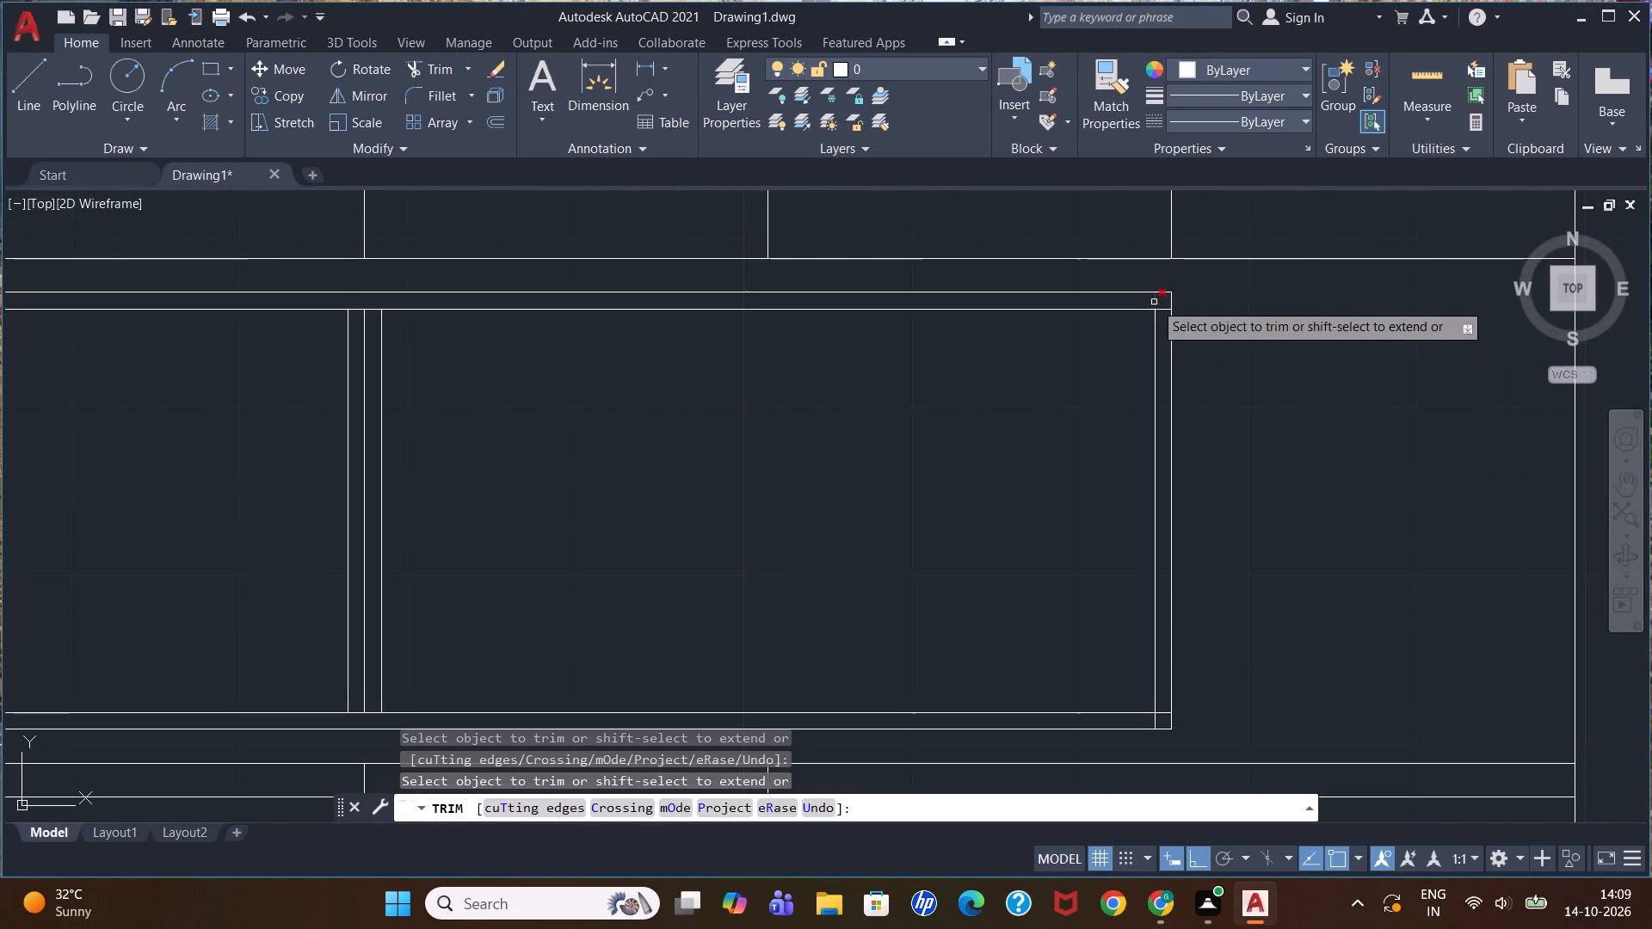
left_click(1155, 299)
left_click(1161, 312)
scroll(1188, 350, "down", 2)
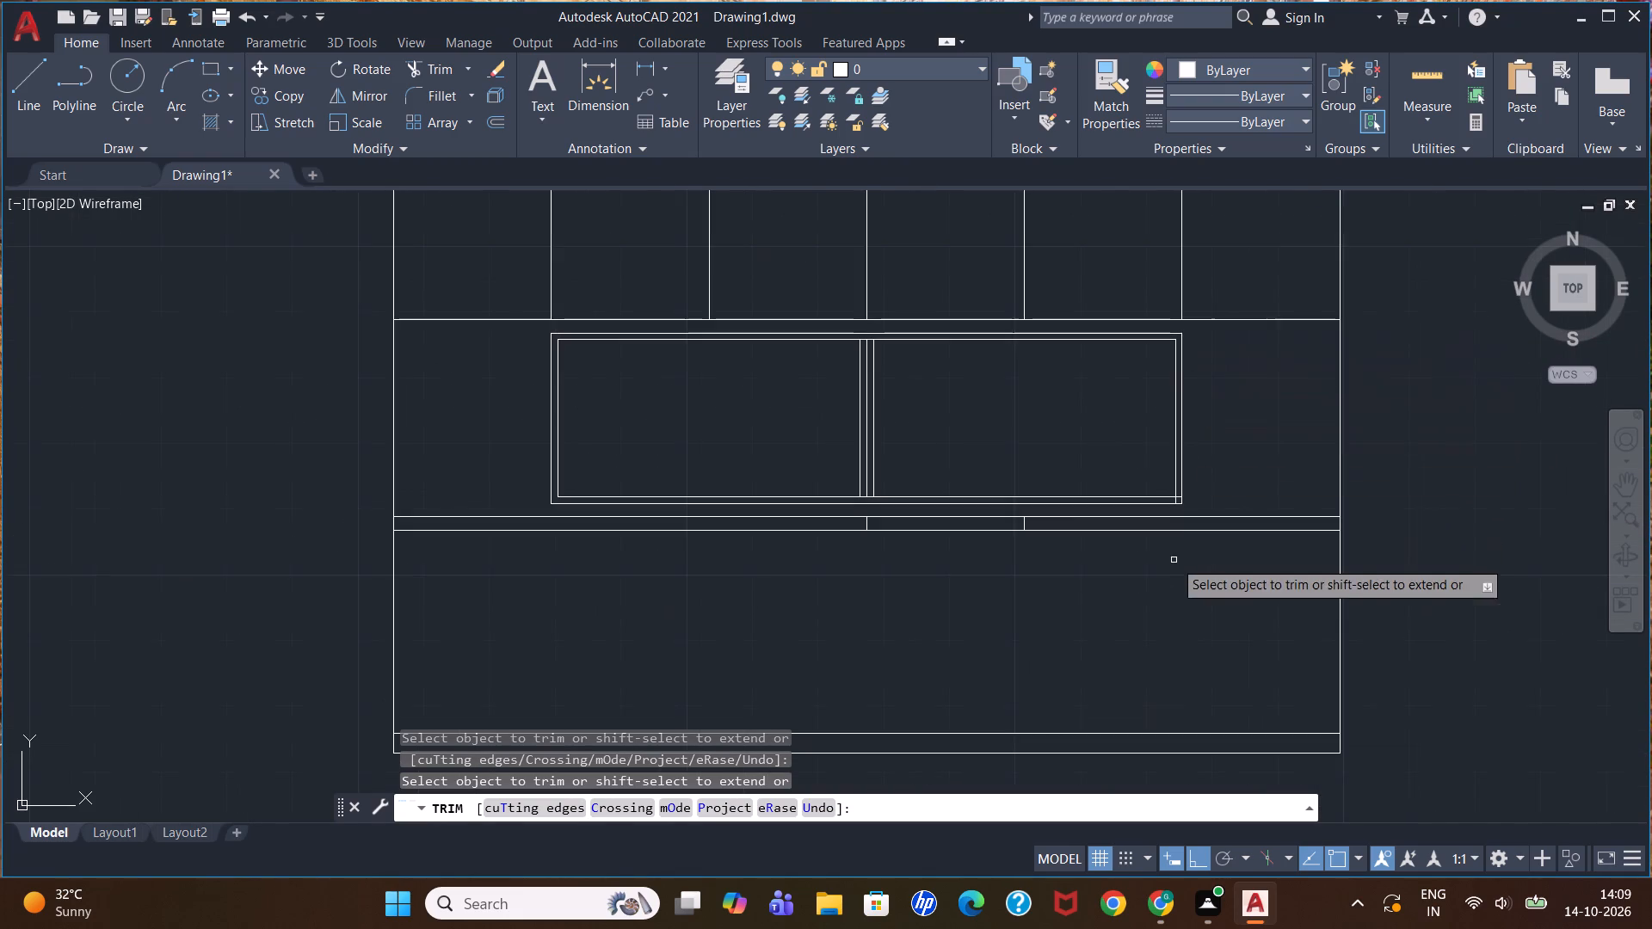
scroll(1179, 523, "up", 2)
left_click(1170, 457)
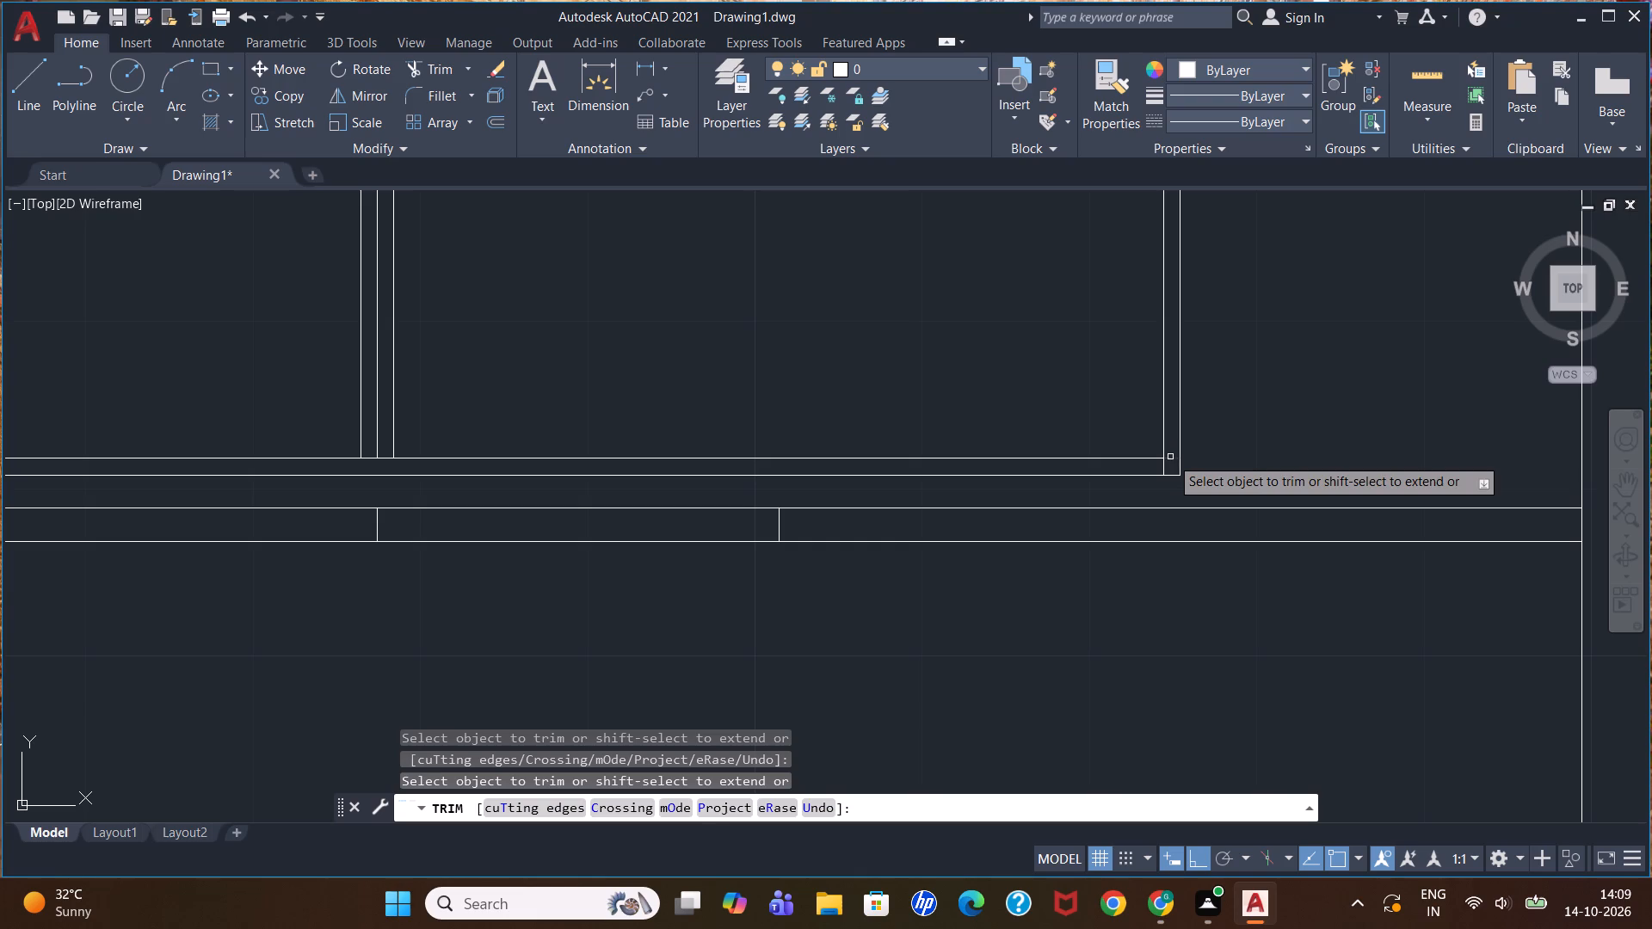
left_click(1163, 470)
scroll(1188, 440, "down", 2)
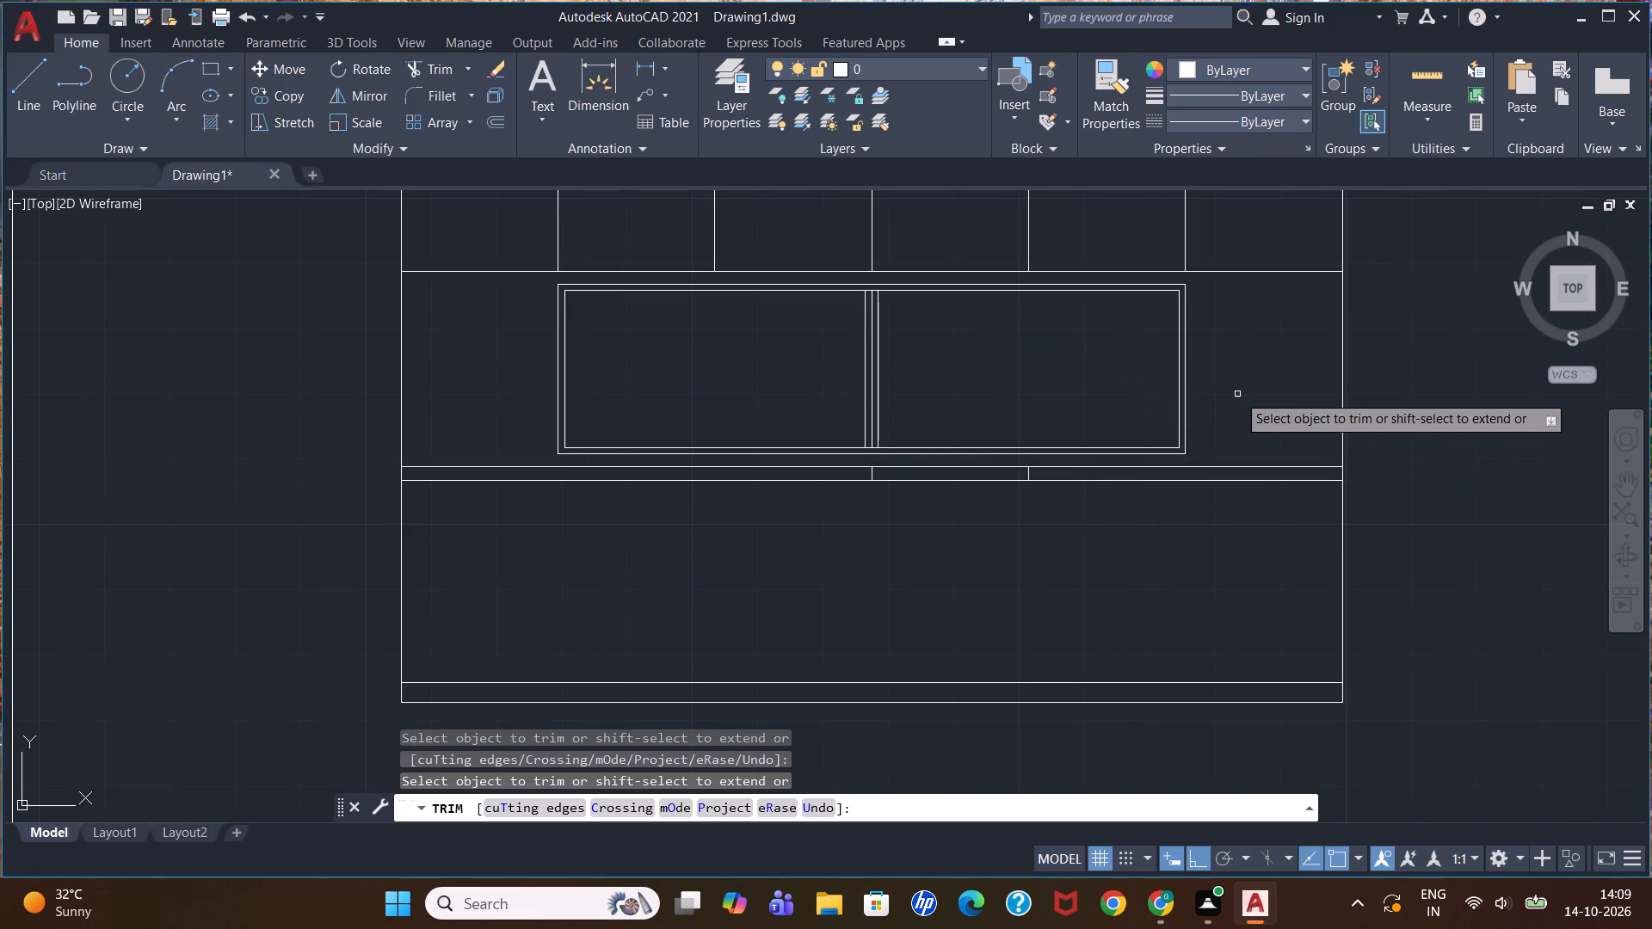
key("Escape")
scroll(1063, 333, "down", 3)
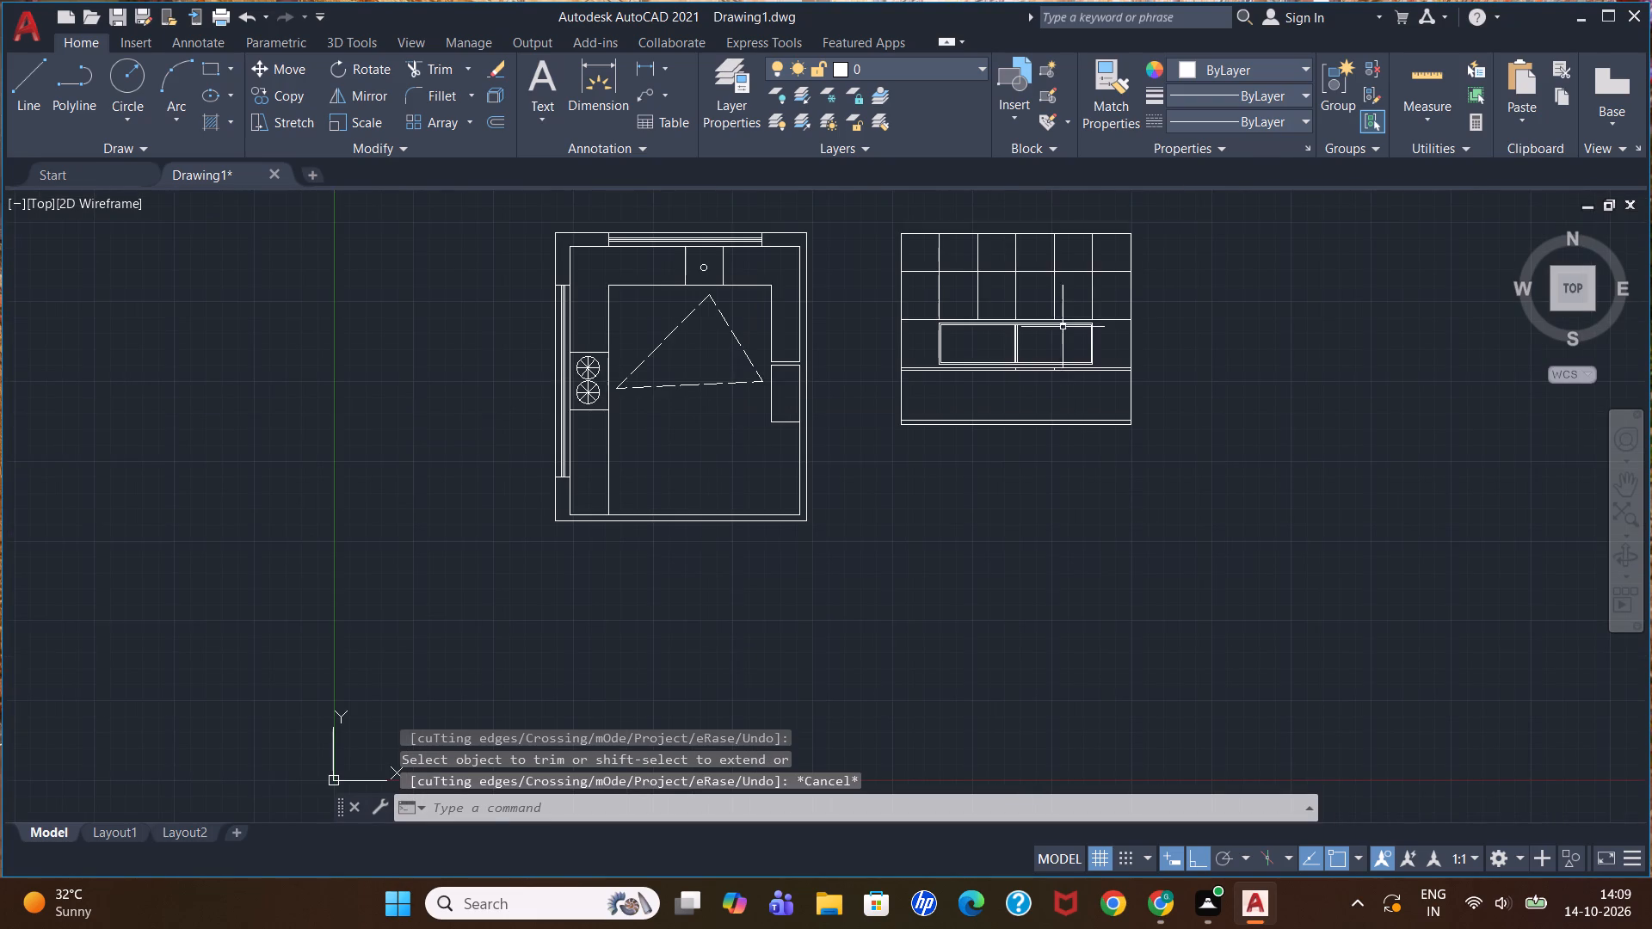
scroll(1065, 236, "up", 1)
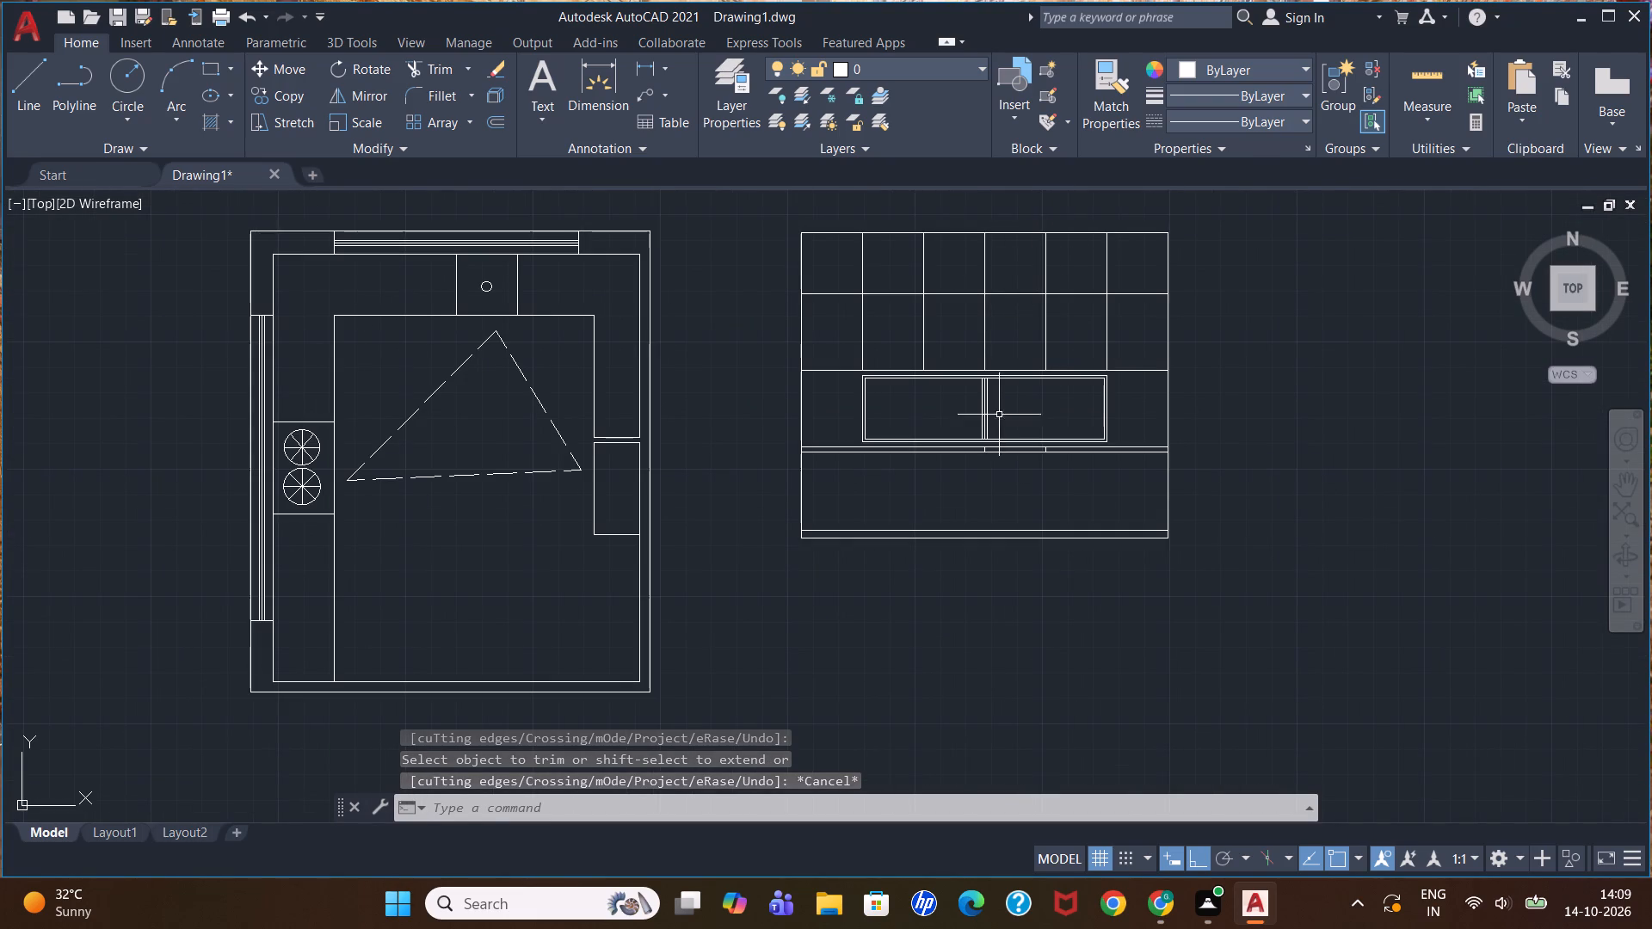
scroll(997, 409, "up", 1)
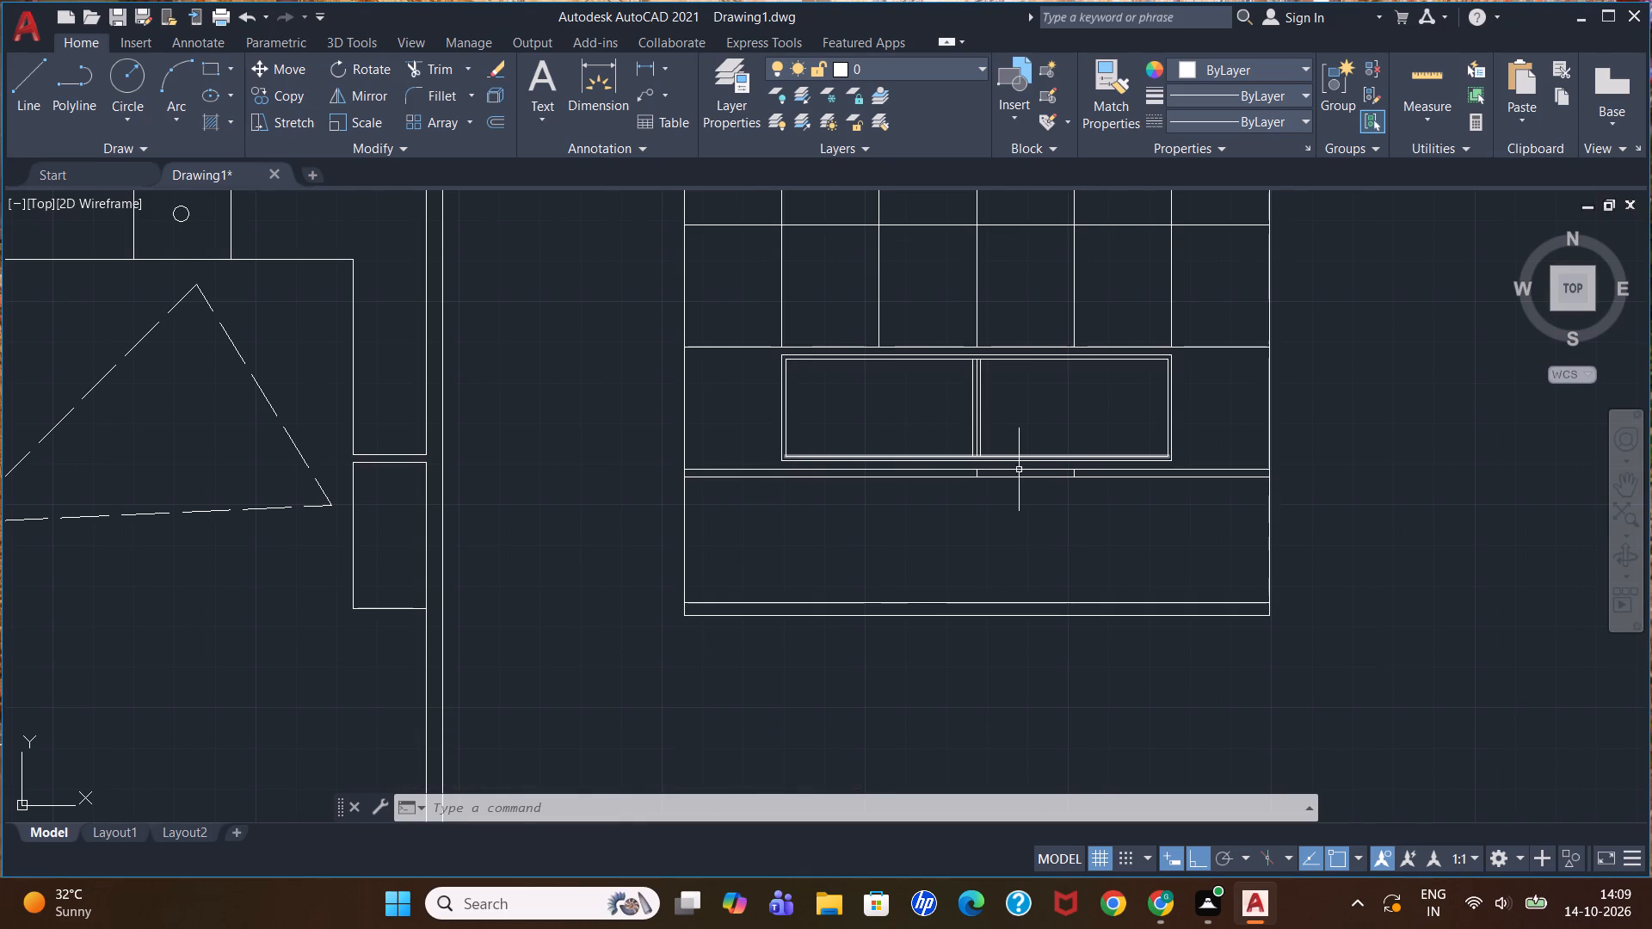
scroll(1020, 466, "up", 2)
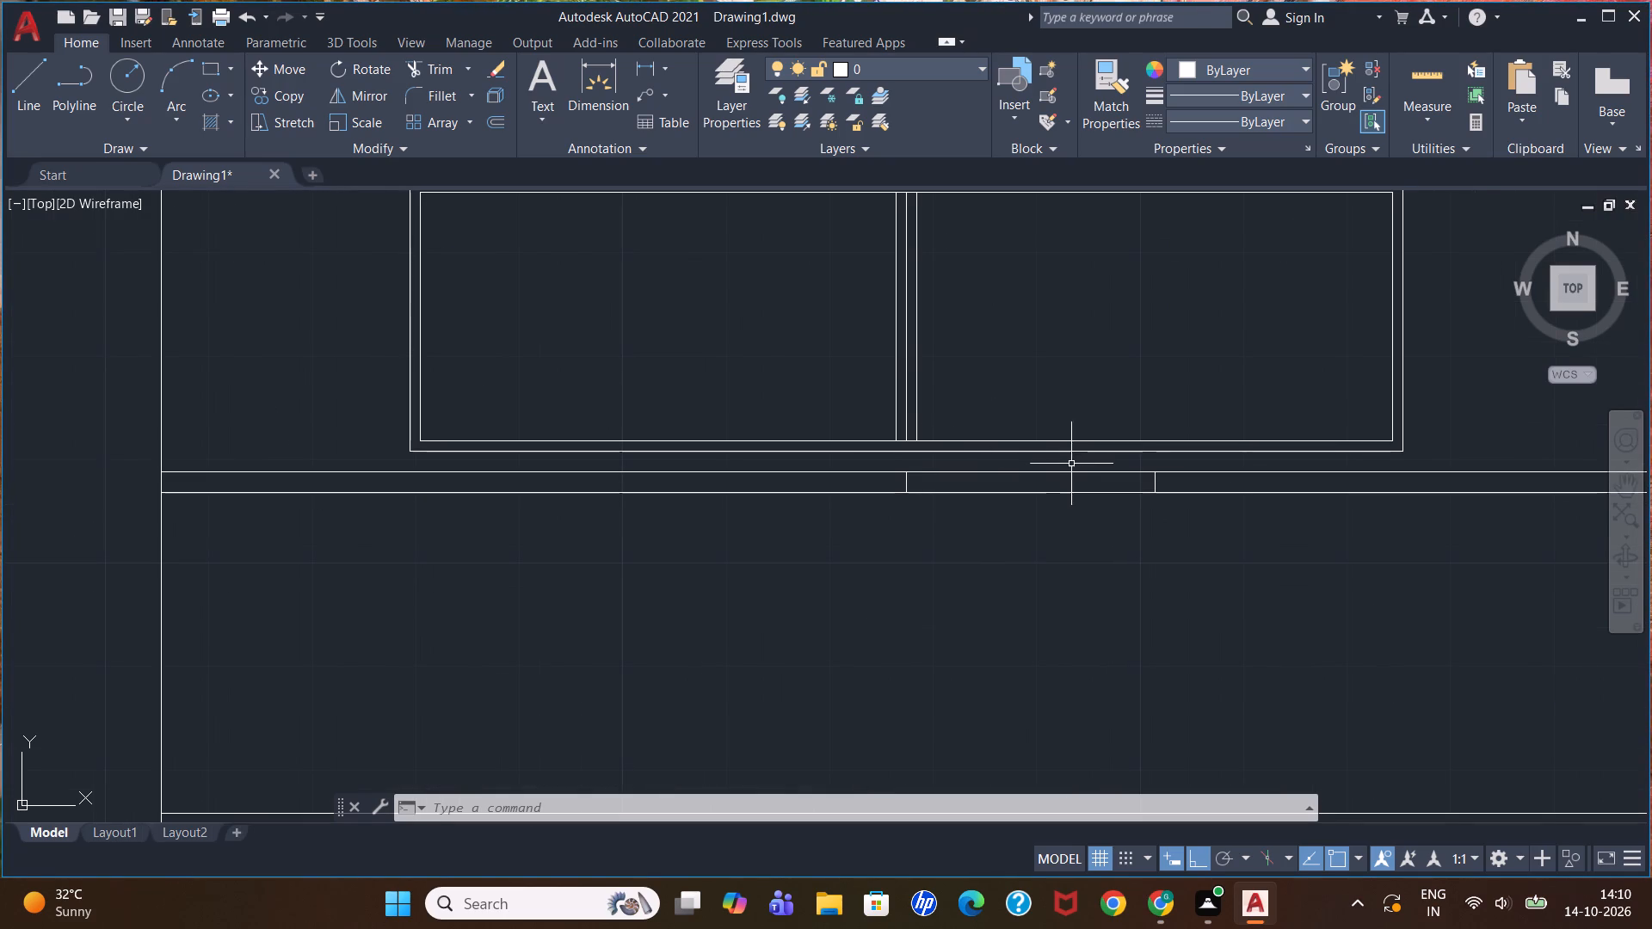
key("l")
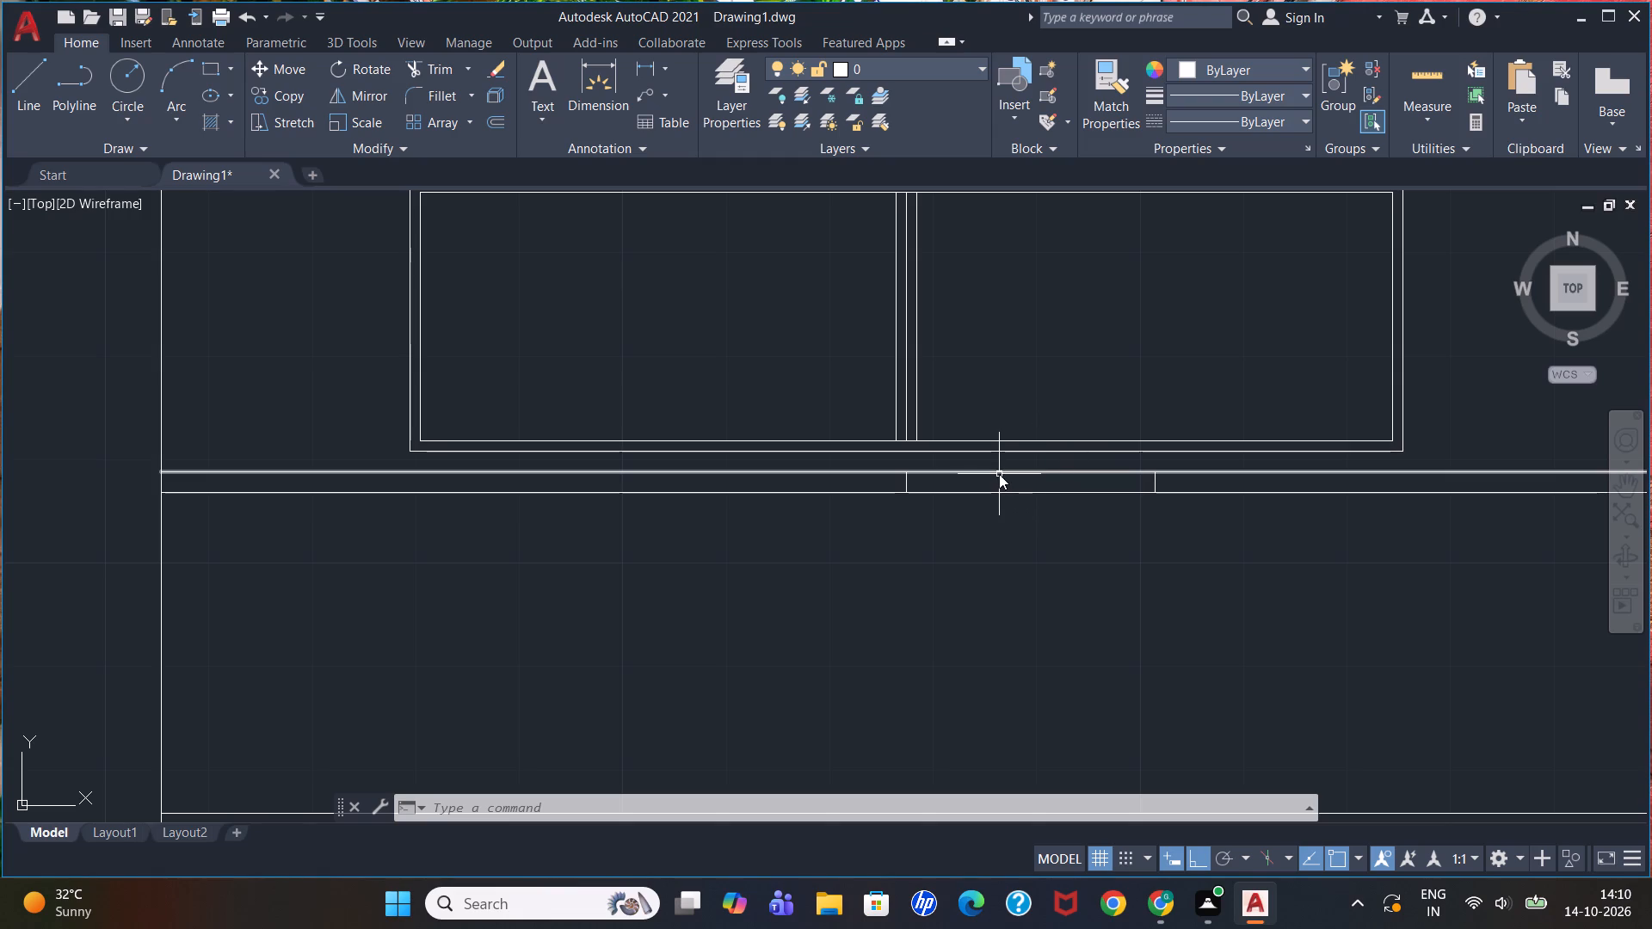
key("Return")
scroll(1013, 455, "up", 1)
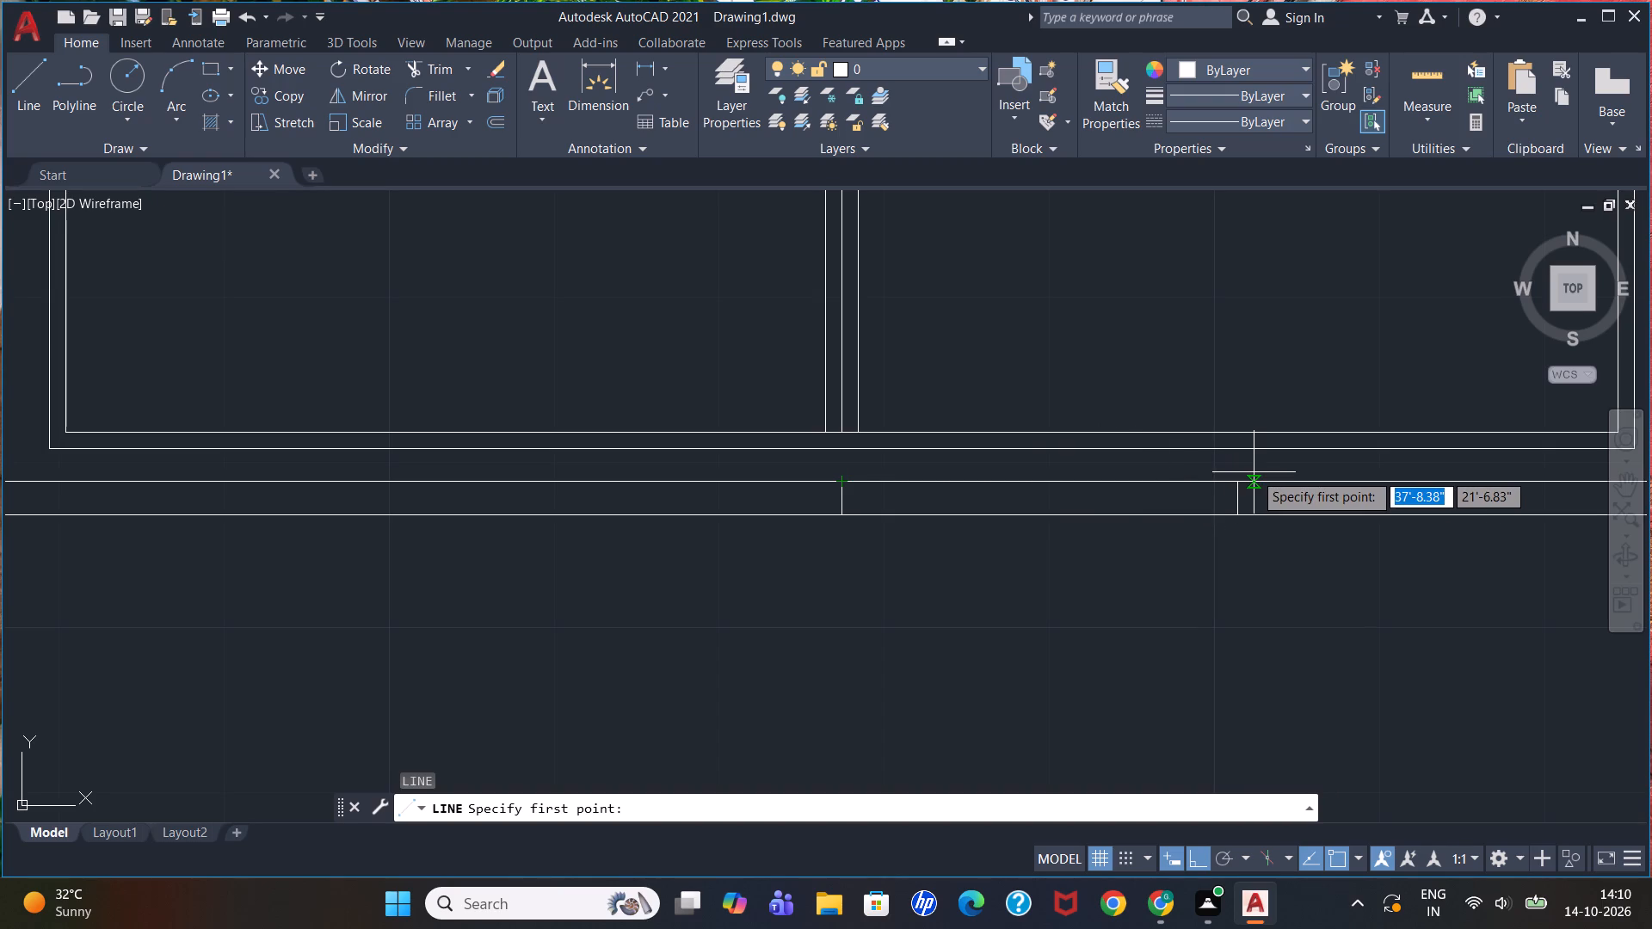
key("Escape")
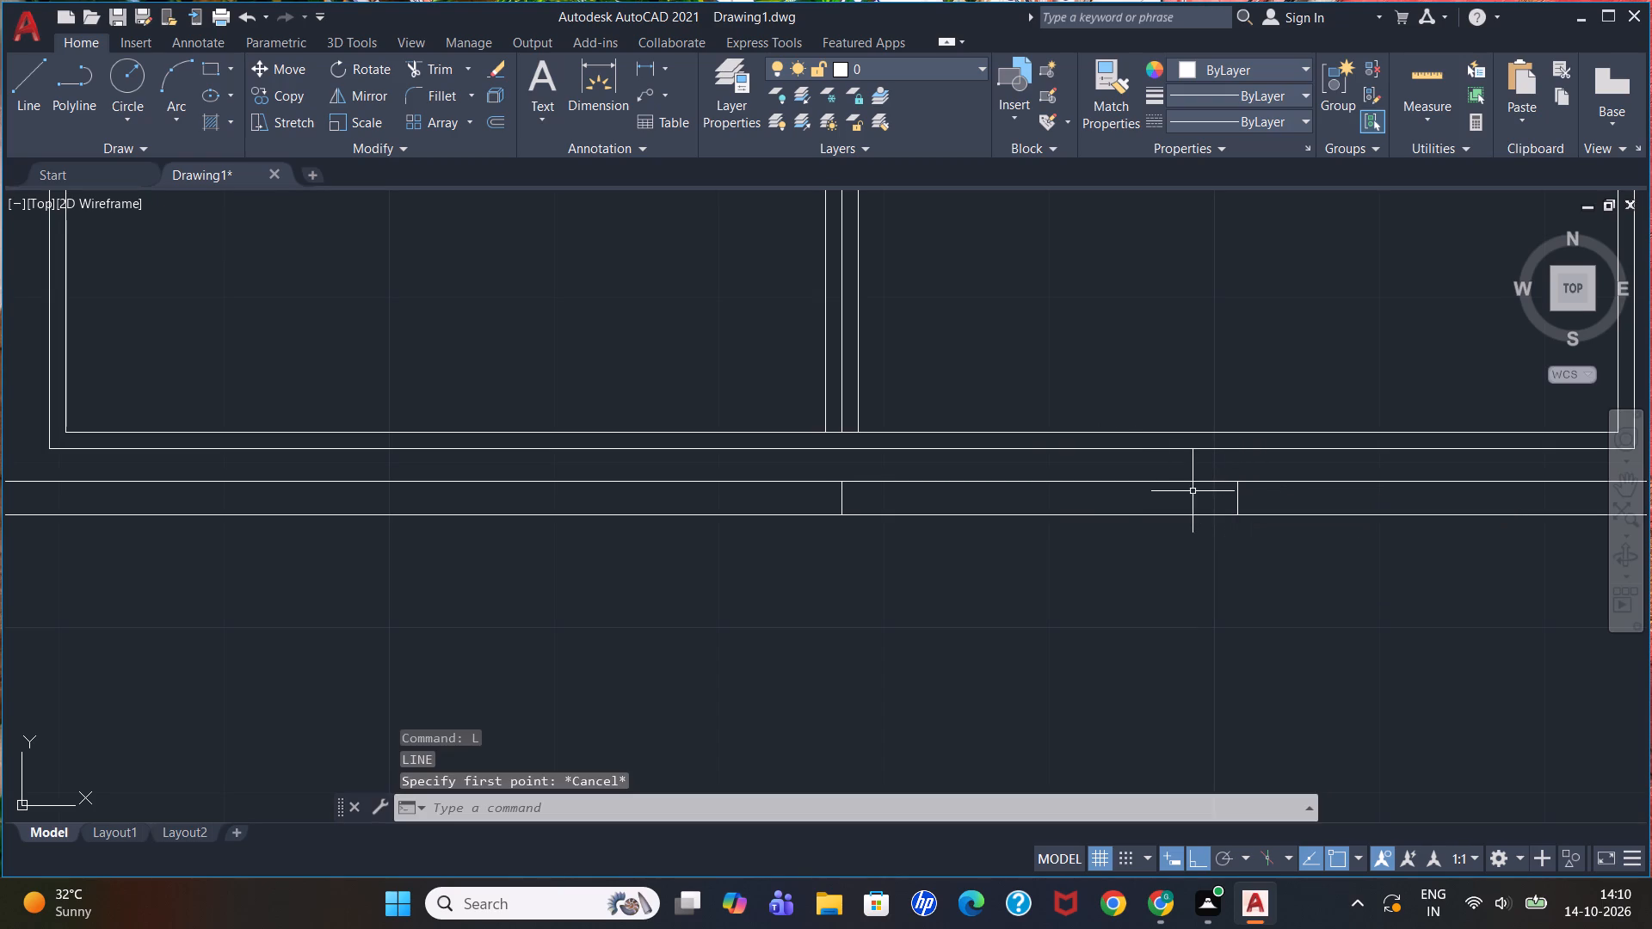
Draw the faucet post as a narrow three-sided outline about 4.8" tall, rising from the countertop's top line above the sink.
key("l")
key("Return")
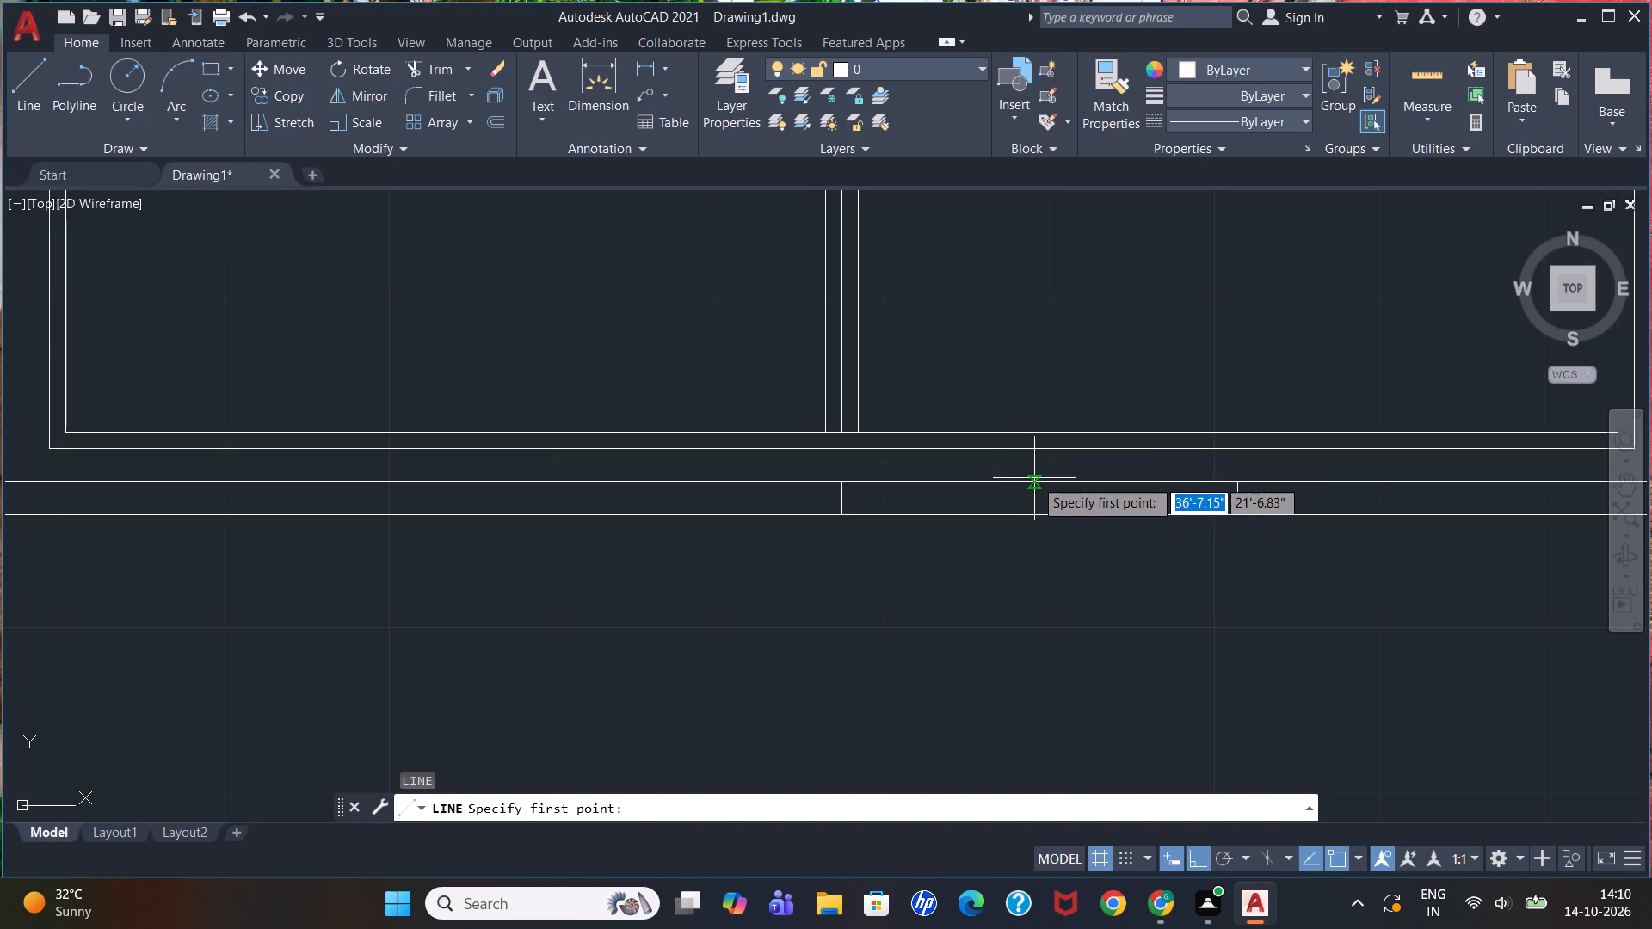
left_click(1028, 483)
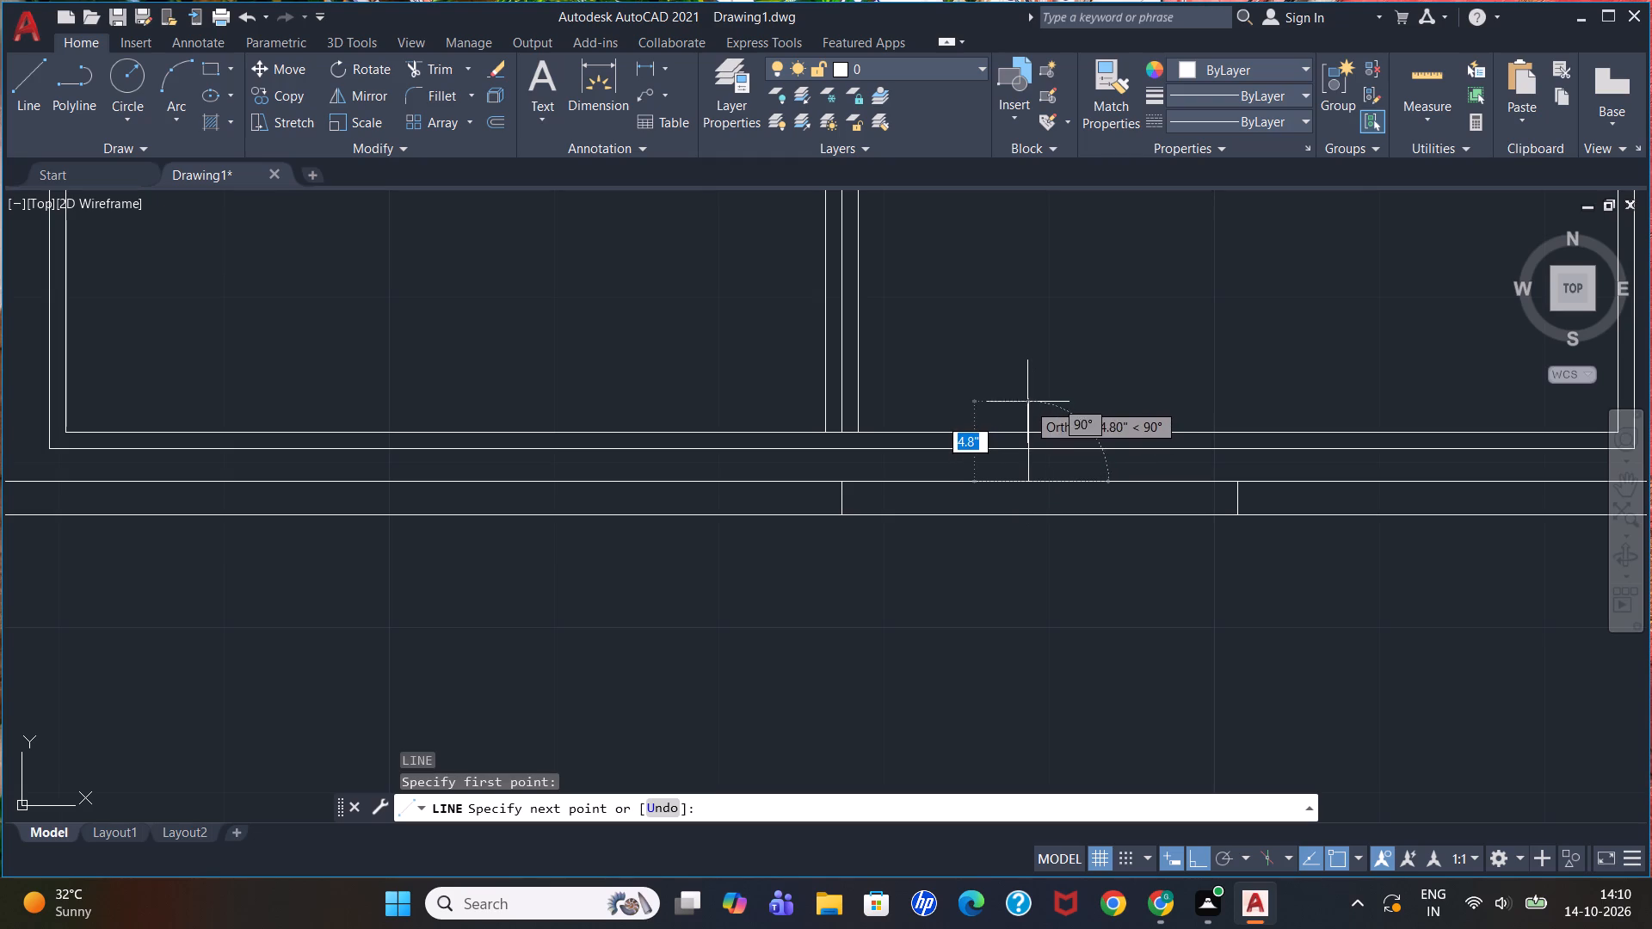
left_click(1027, 402)
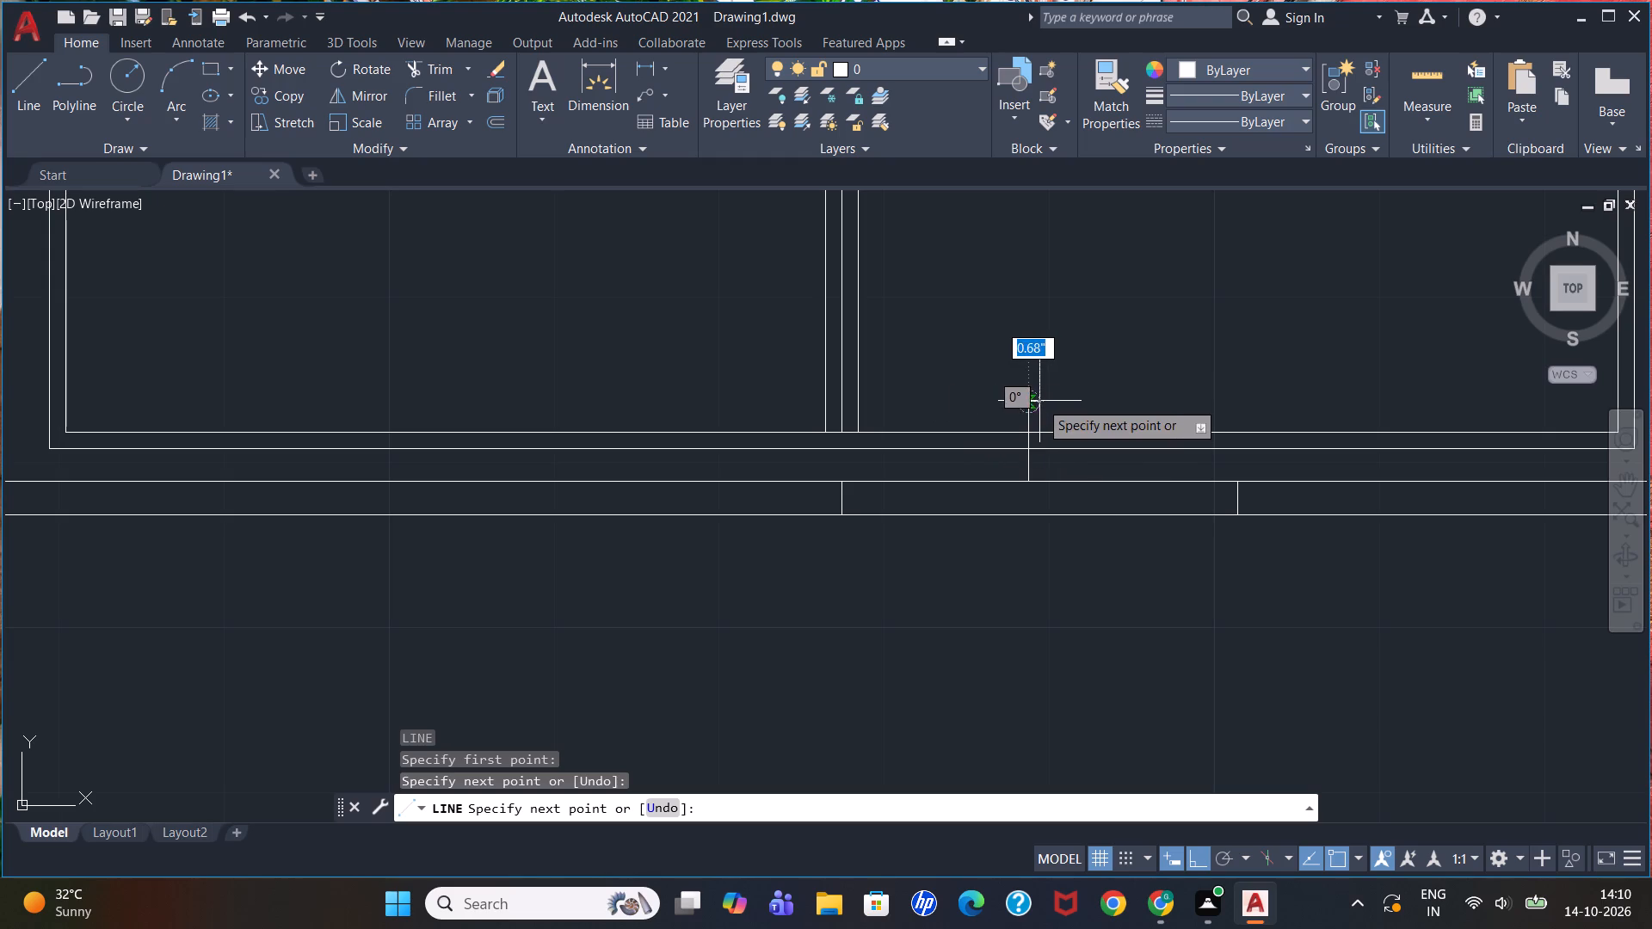
left_click(1041, 399)
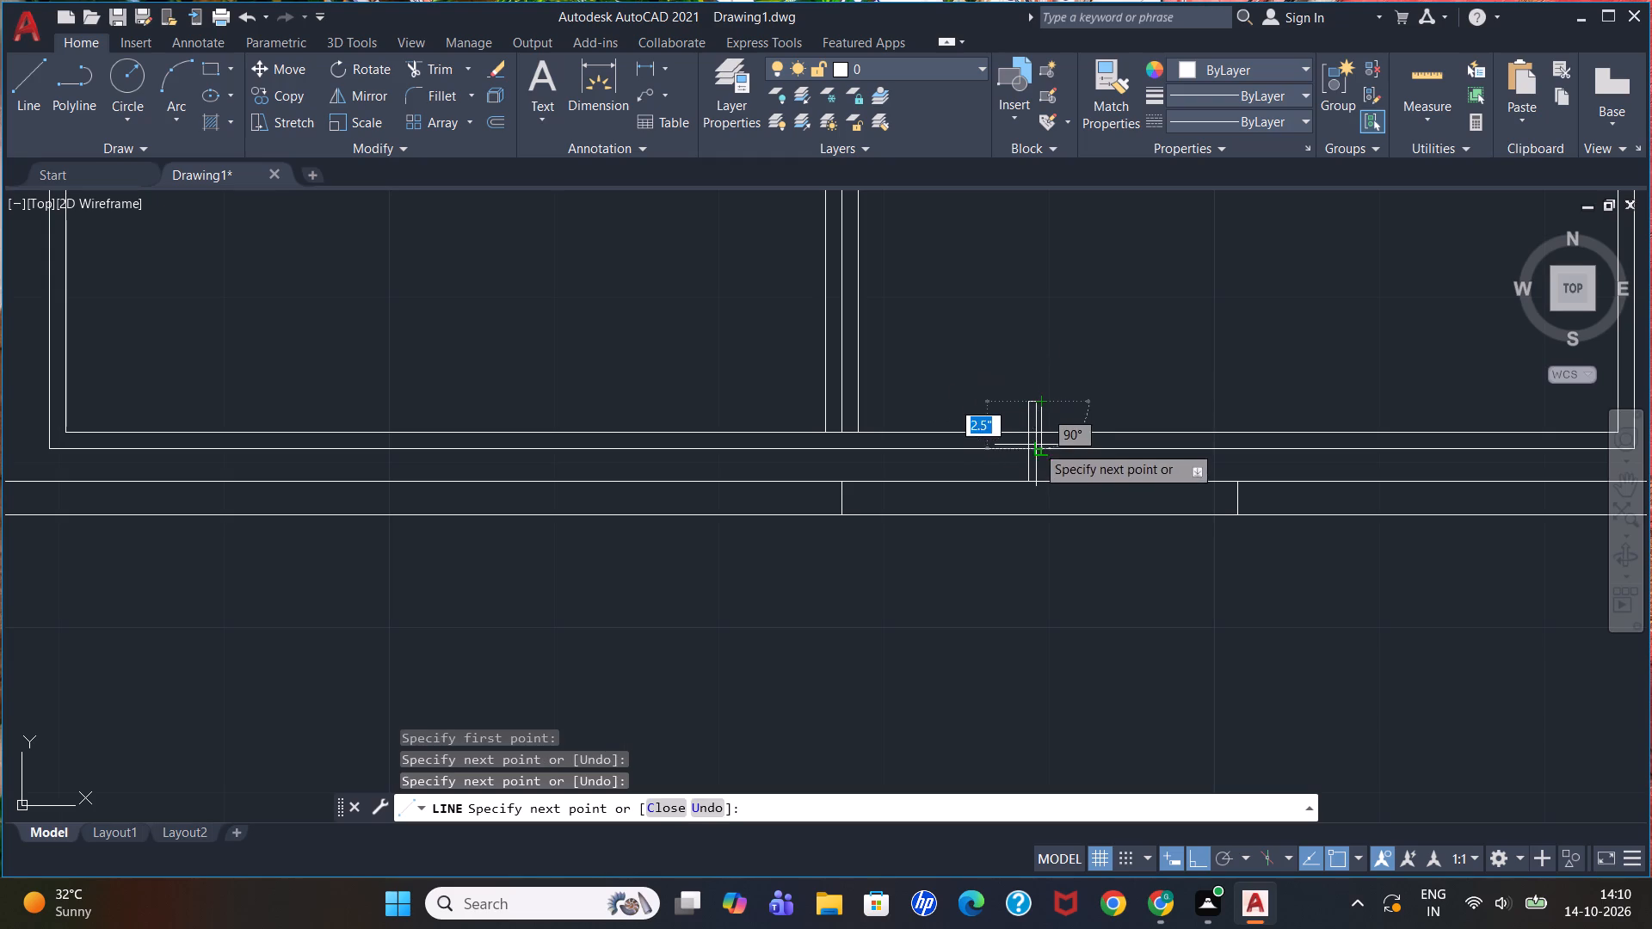
left_click(1040, 477)
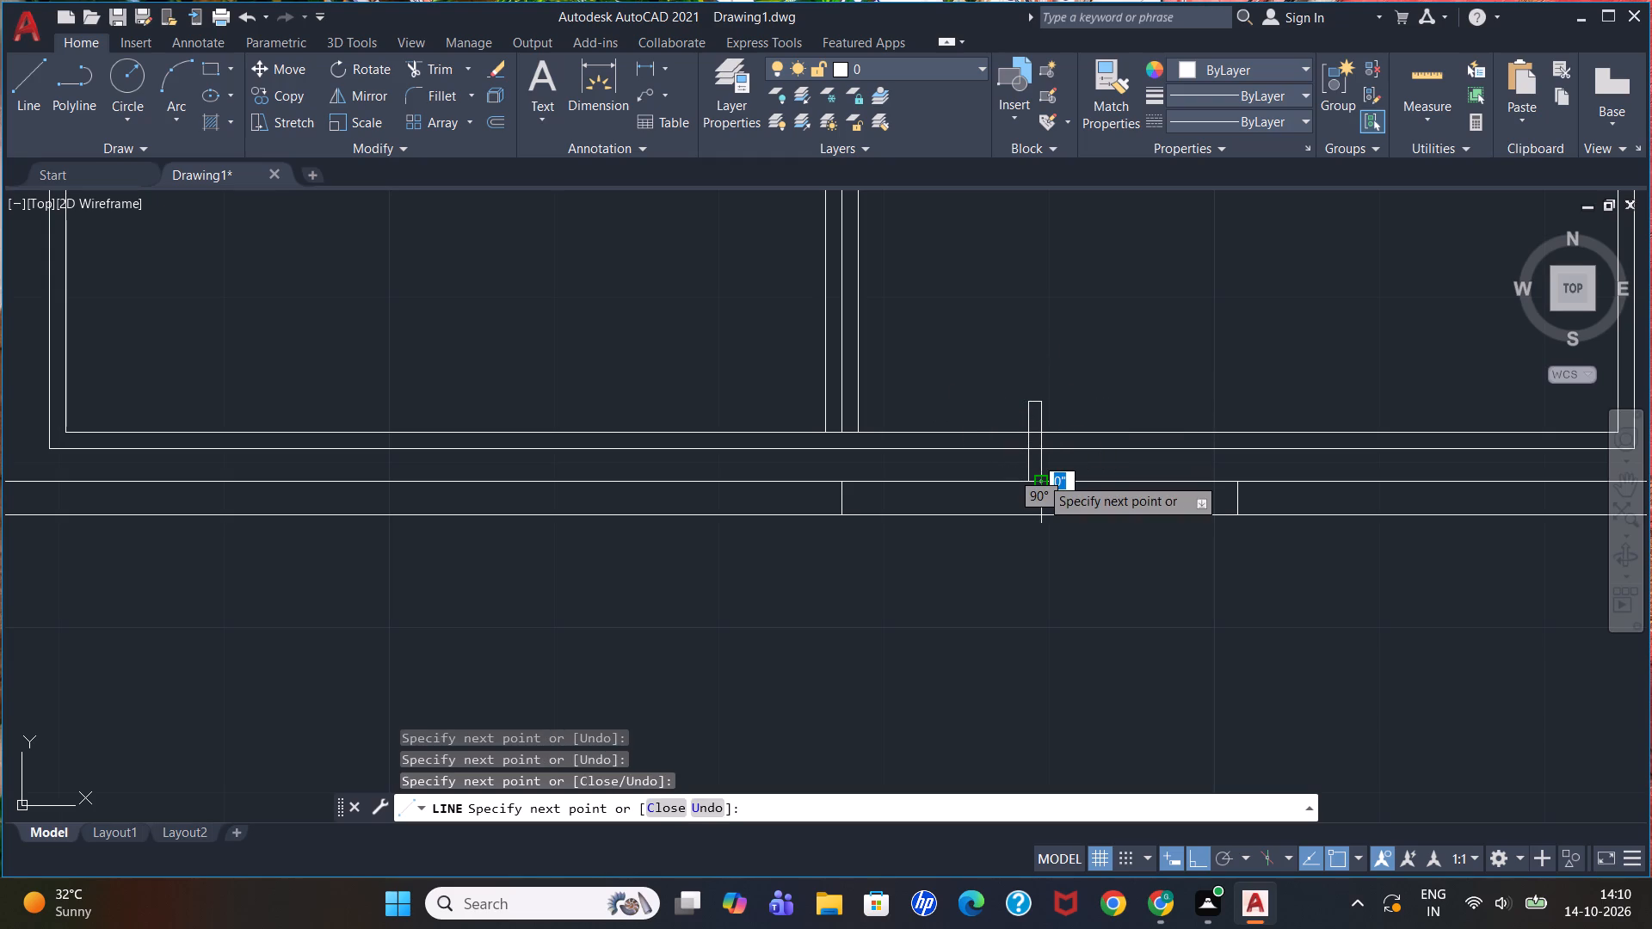
key("Escape")
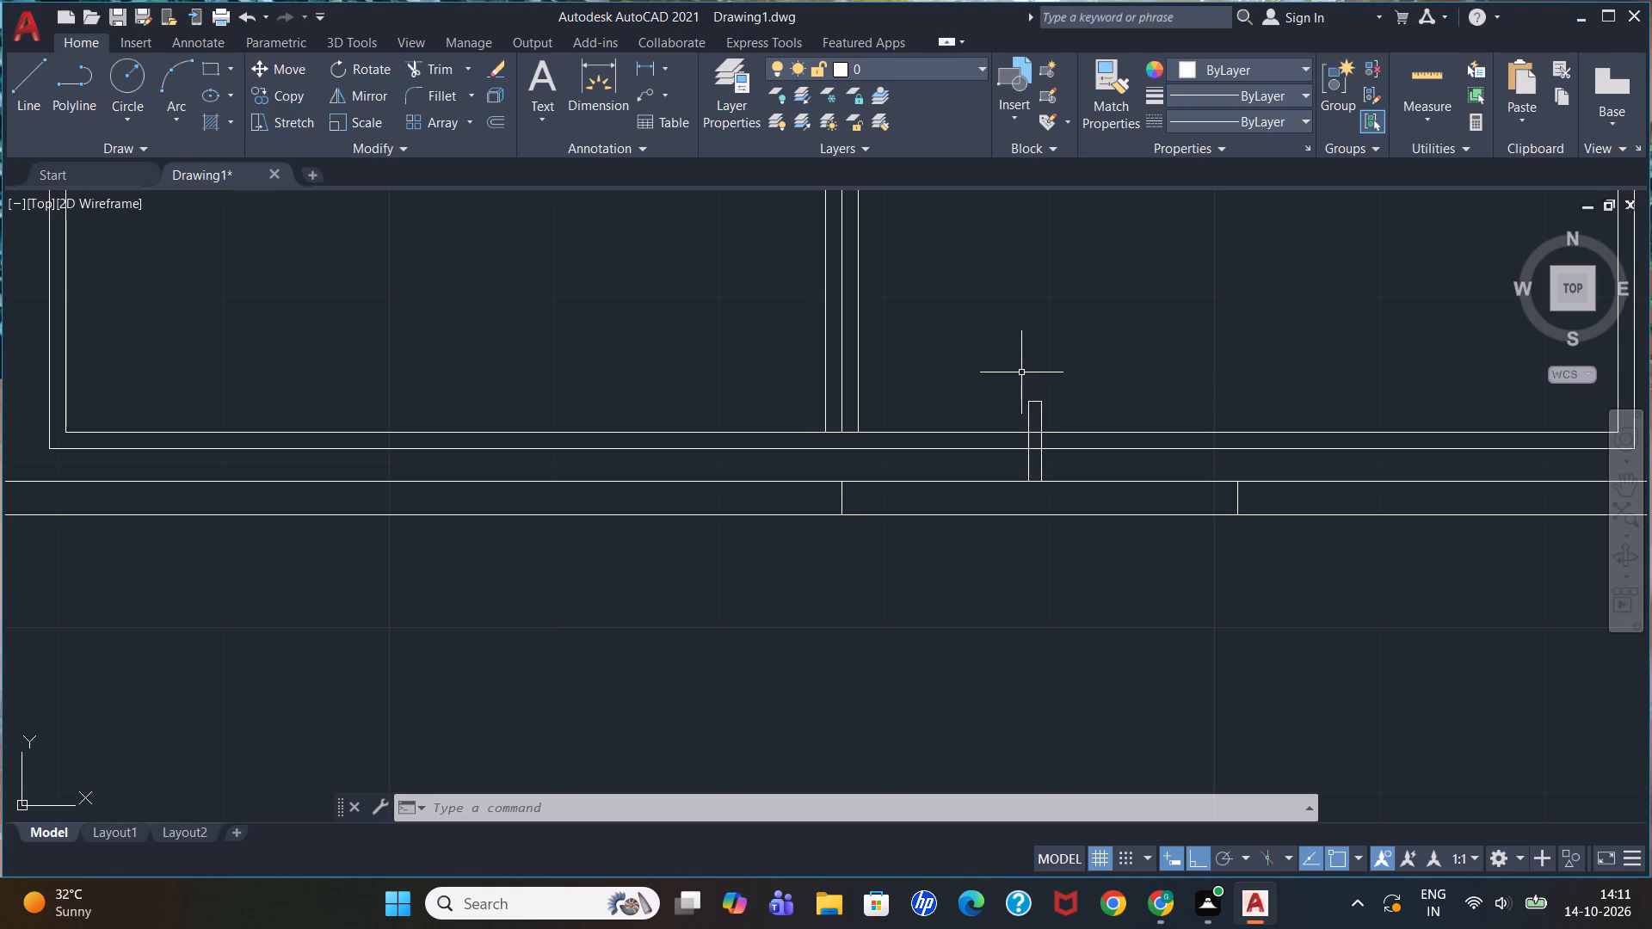
Draw a short horizontal line about 1.1" above the faucet post, extending slightly past both of its sides.
key("l")
key("Return")
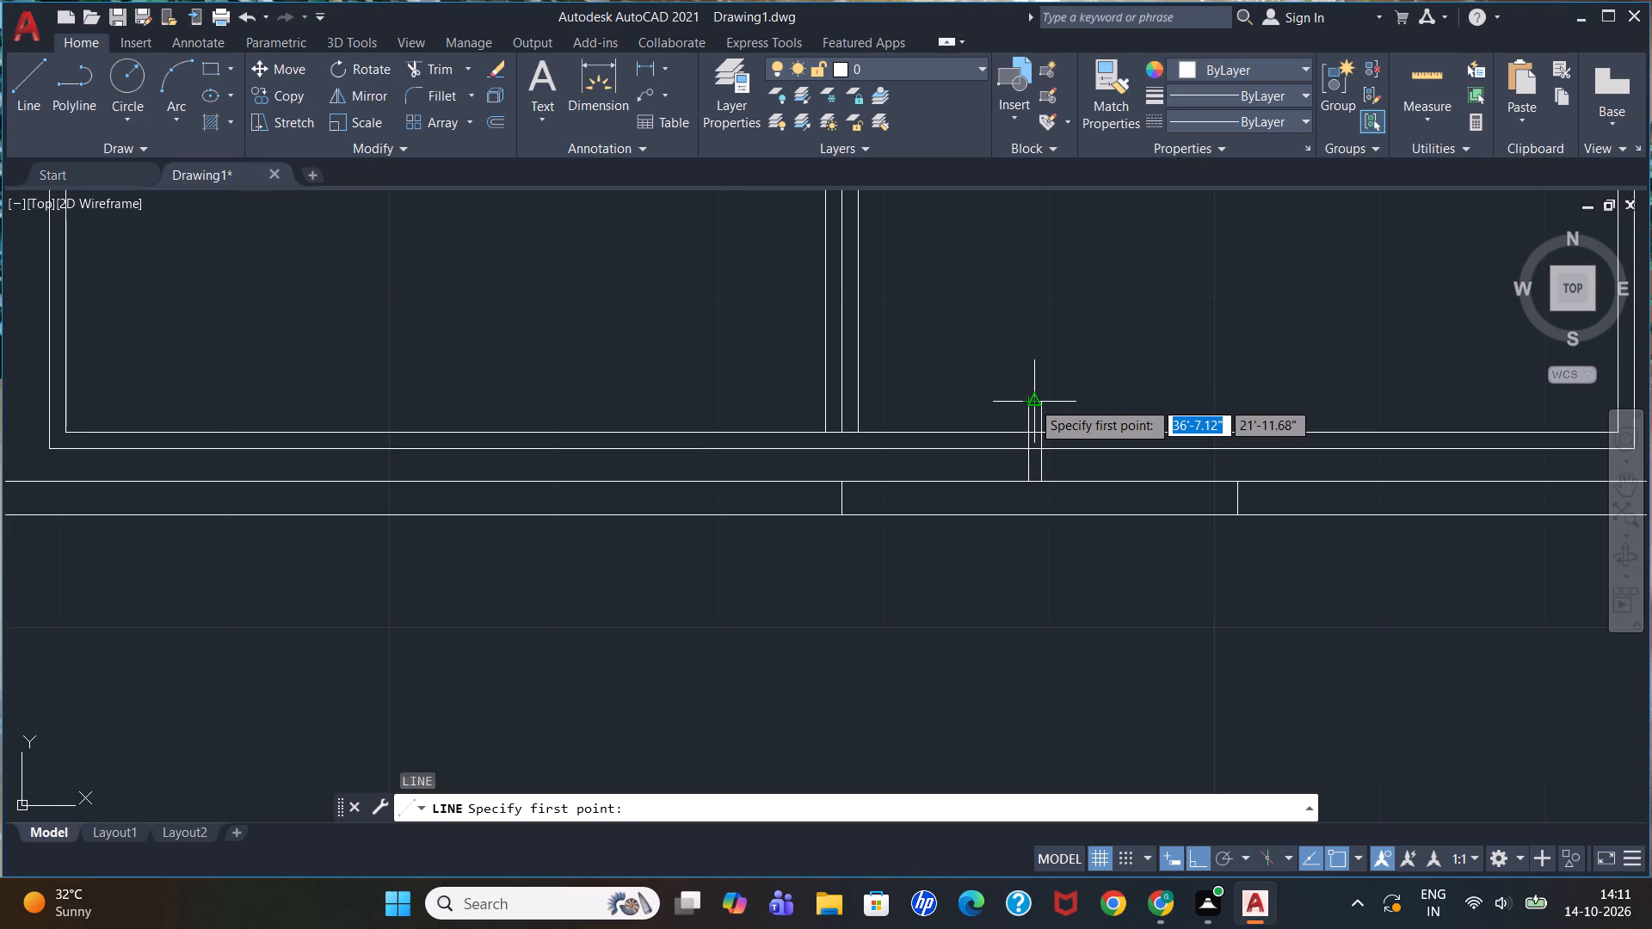
scroll(1032, 401, "up", 2)
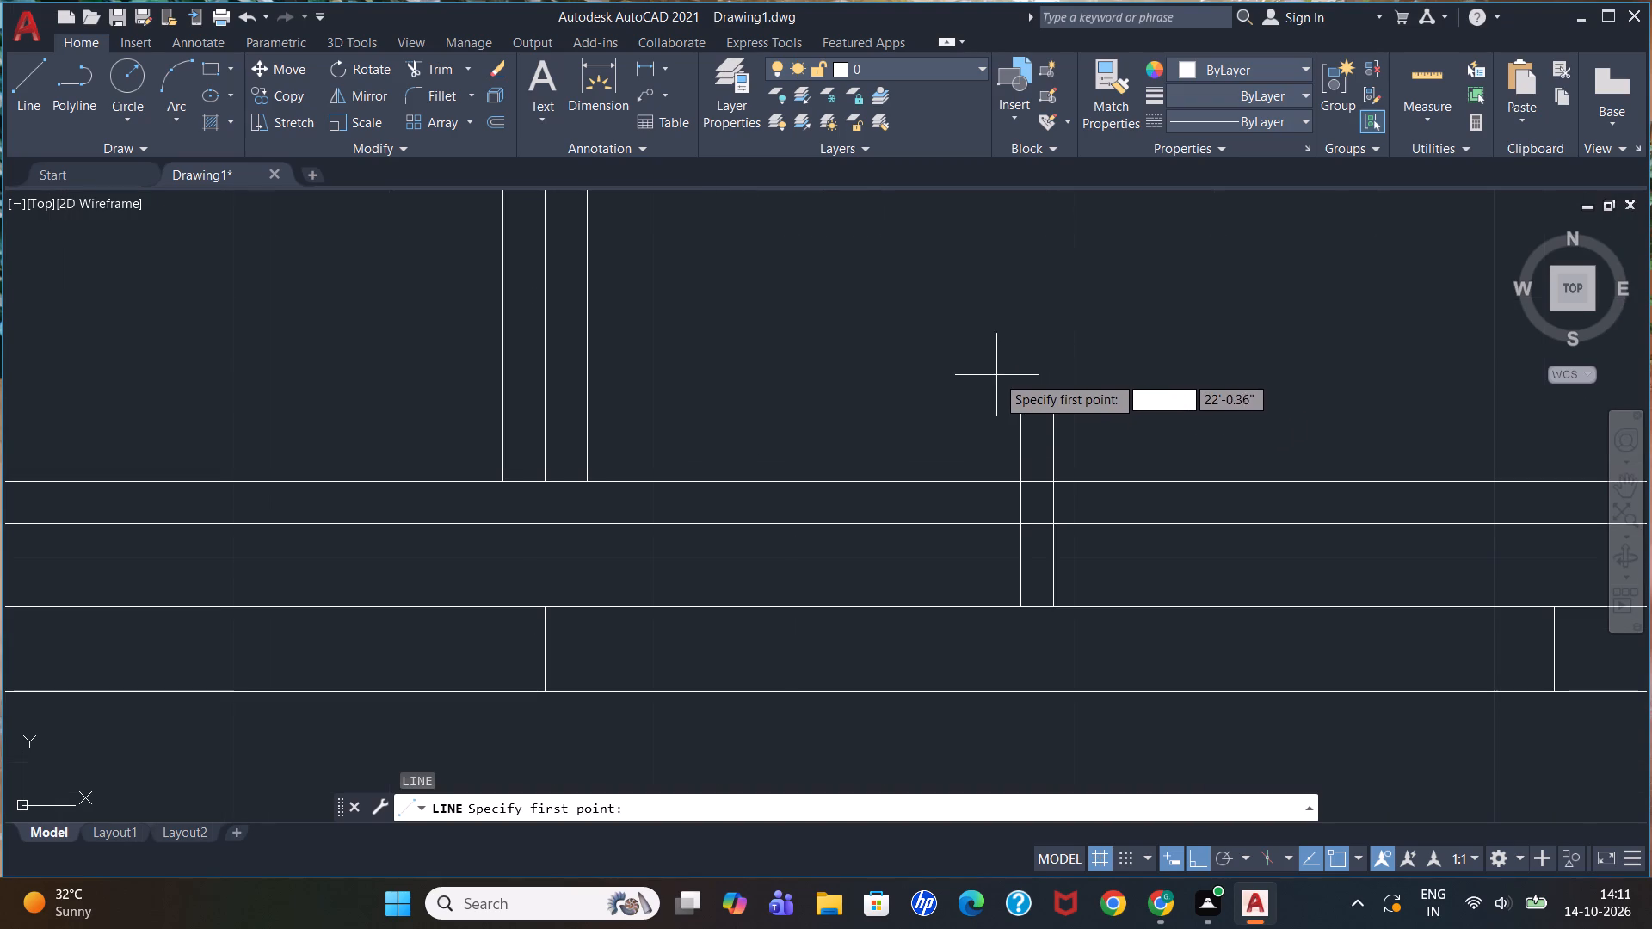
left_click(1006, 357)
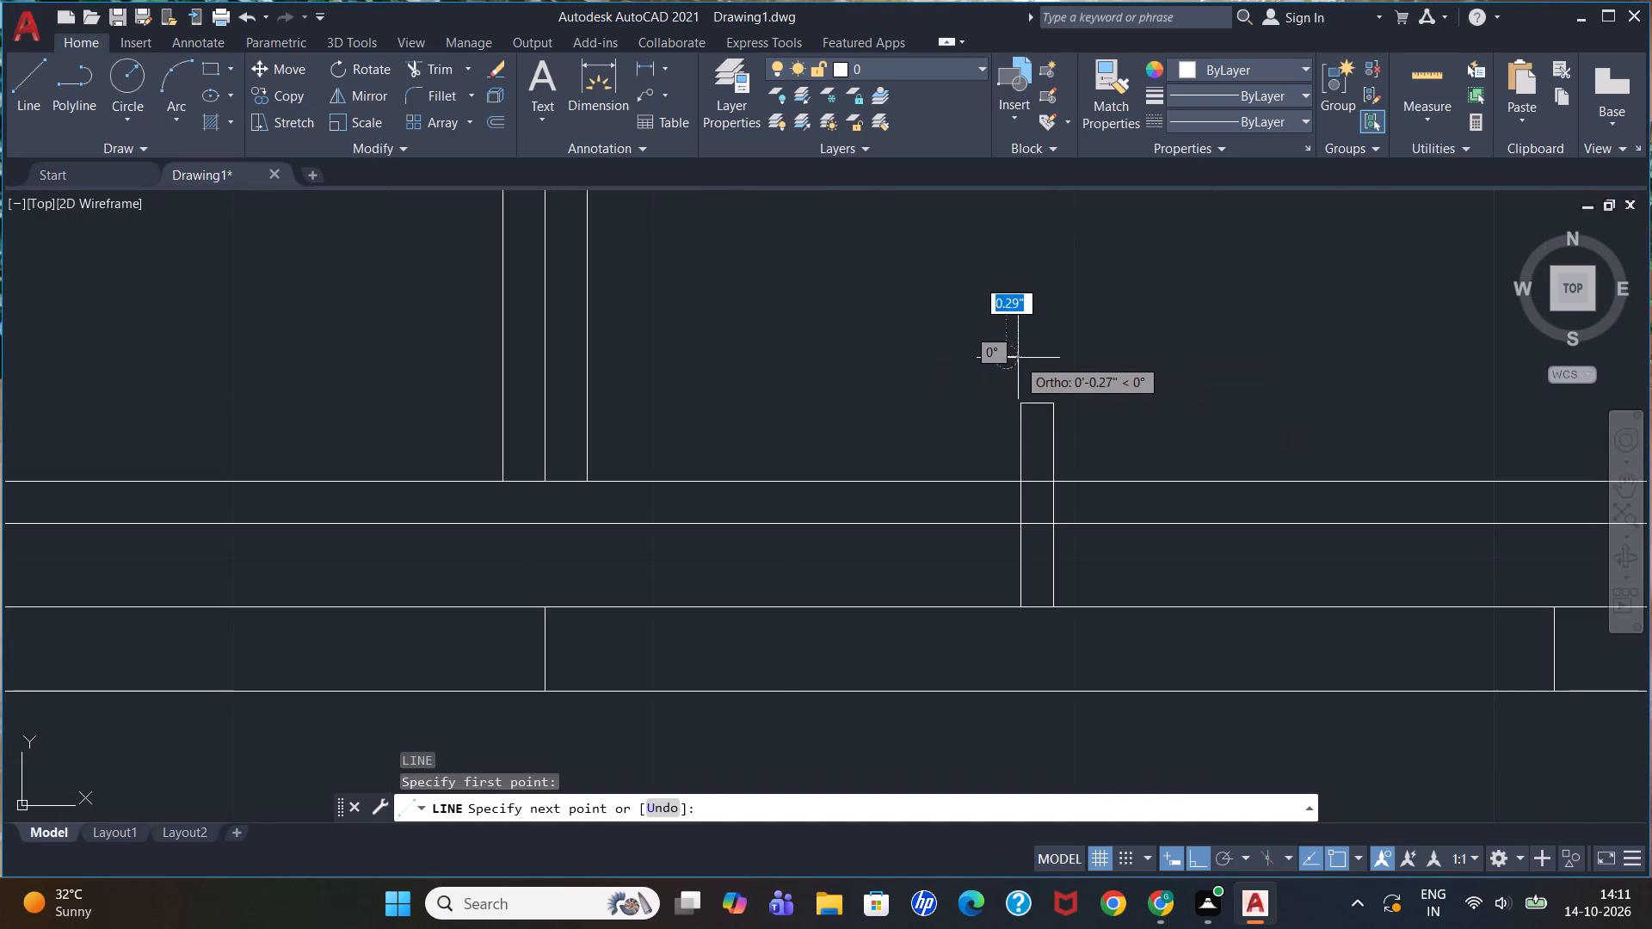
left_click(1068, 355)
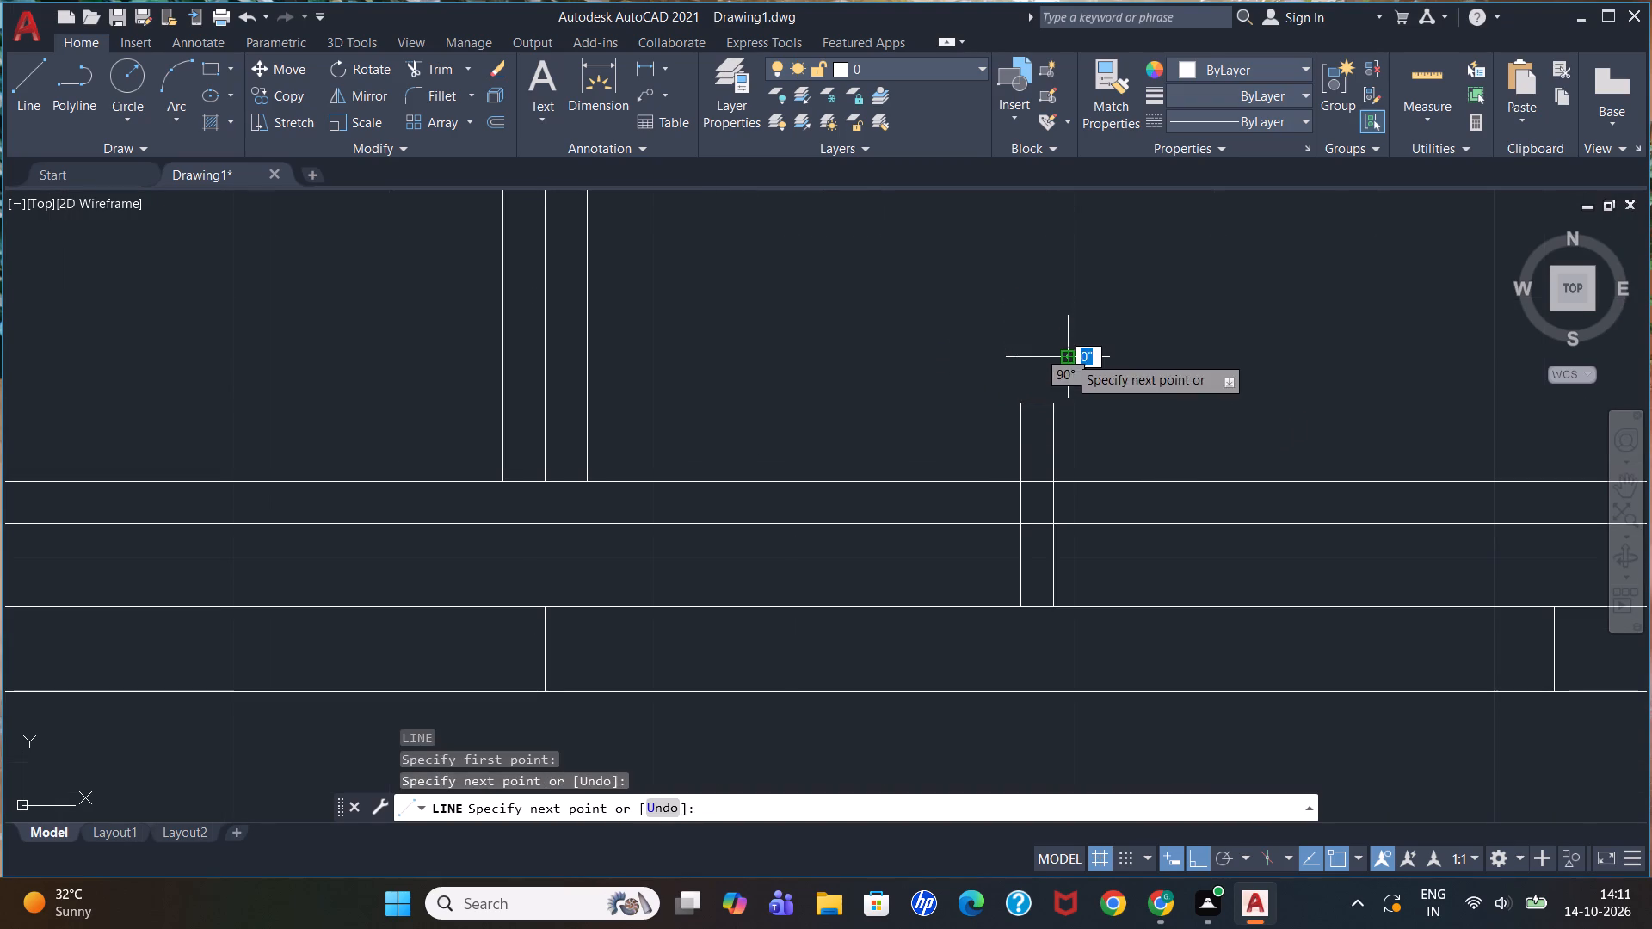
key("Escape")
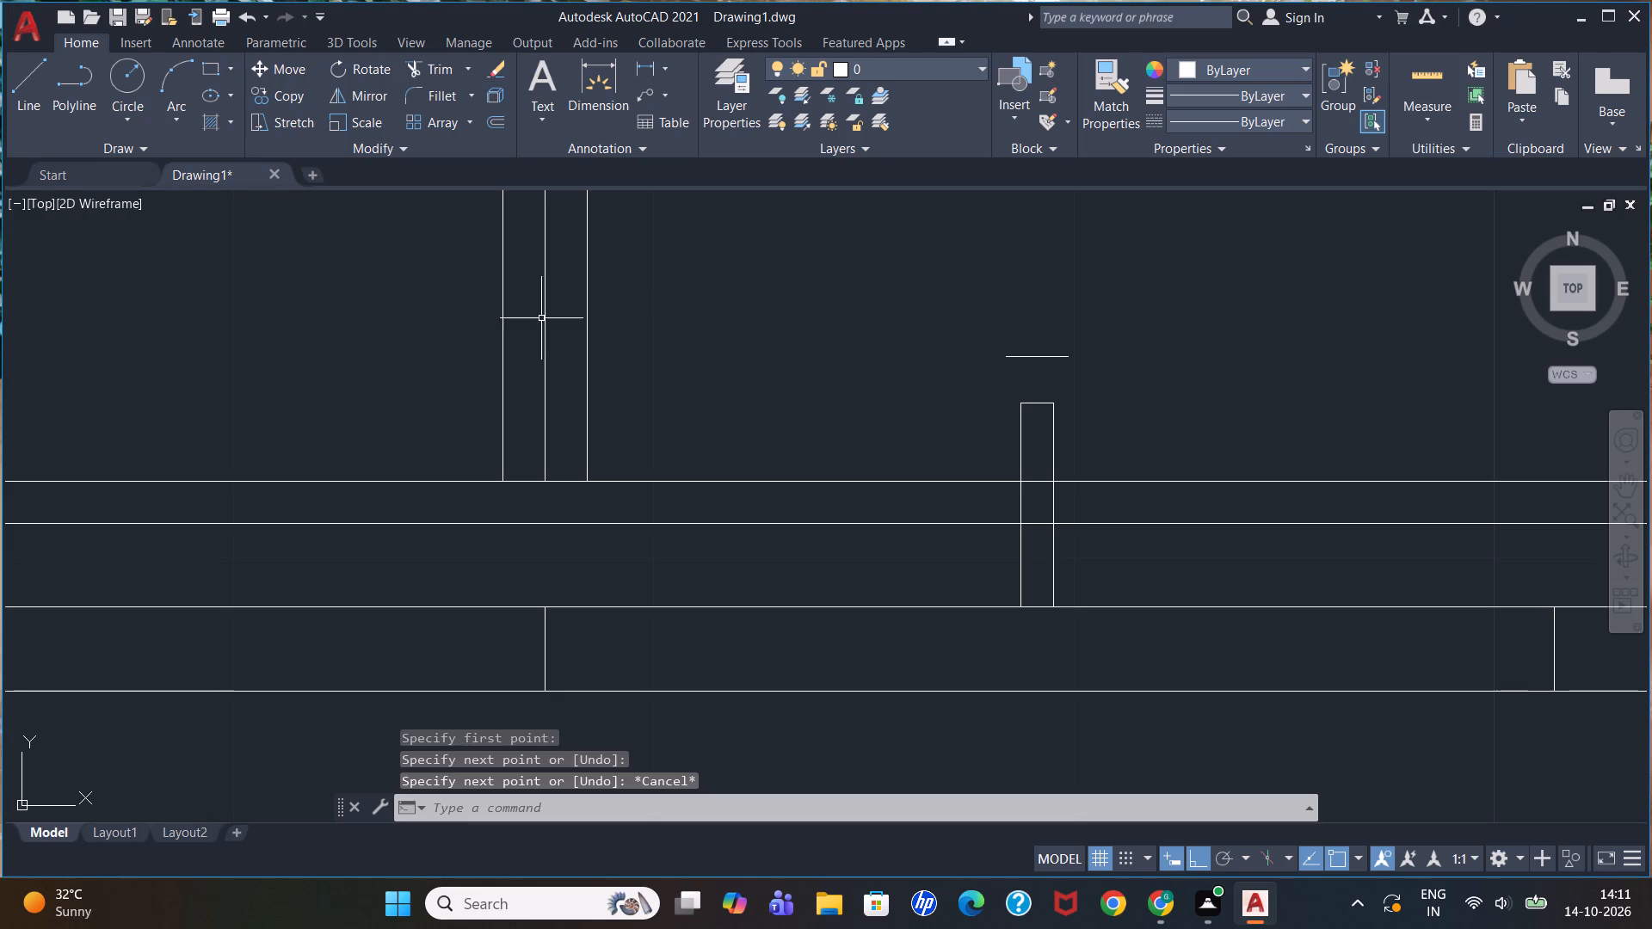
Draw three-point arcs from both ends of the short line through the post's top corners, ending about 2.2" out on the left and 3.2" on the right.
left_click(178, 114)
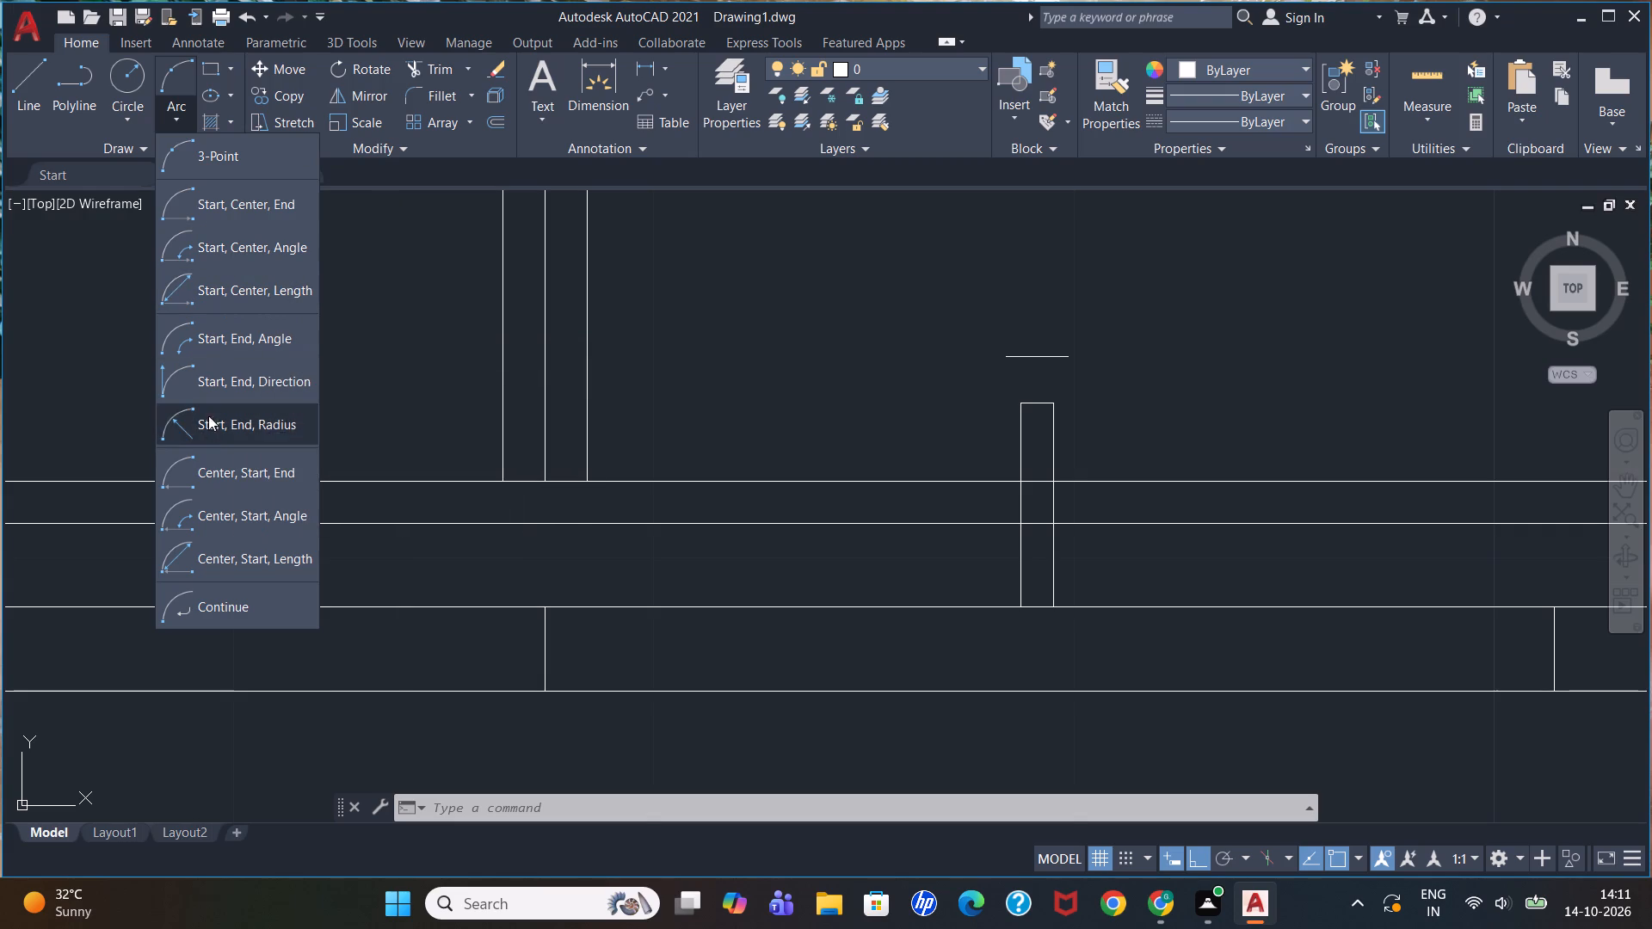
left_click(161, 77)
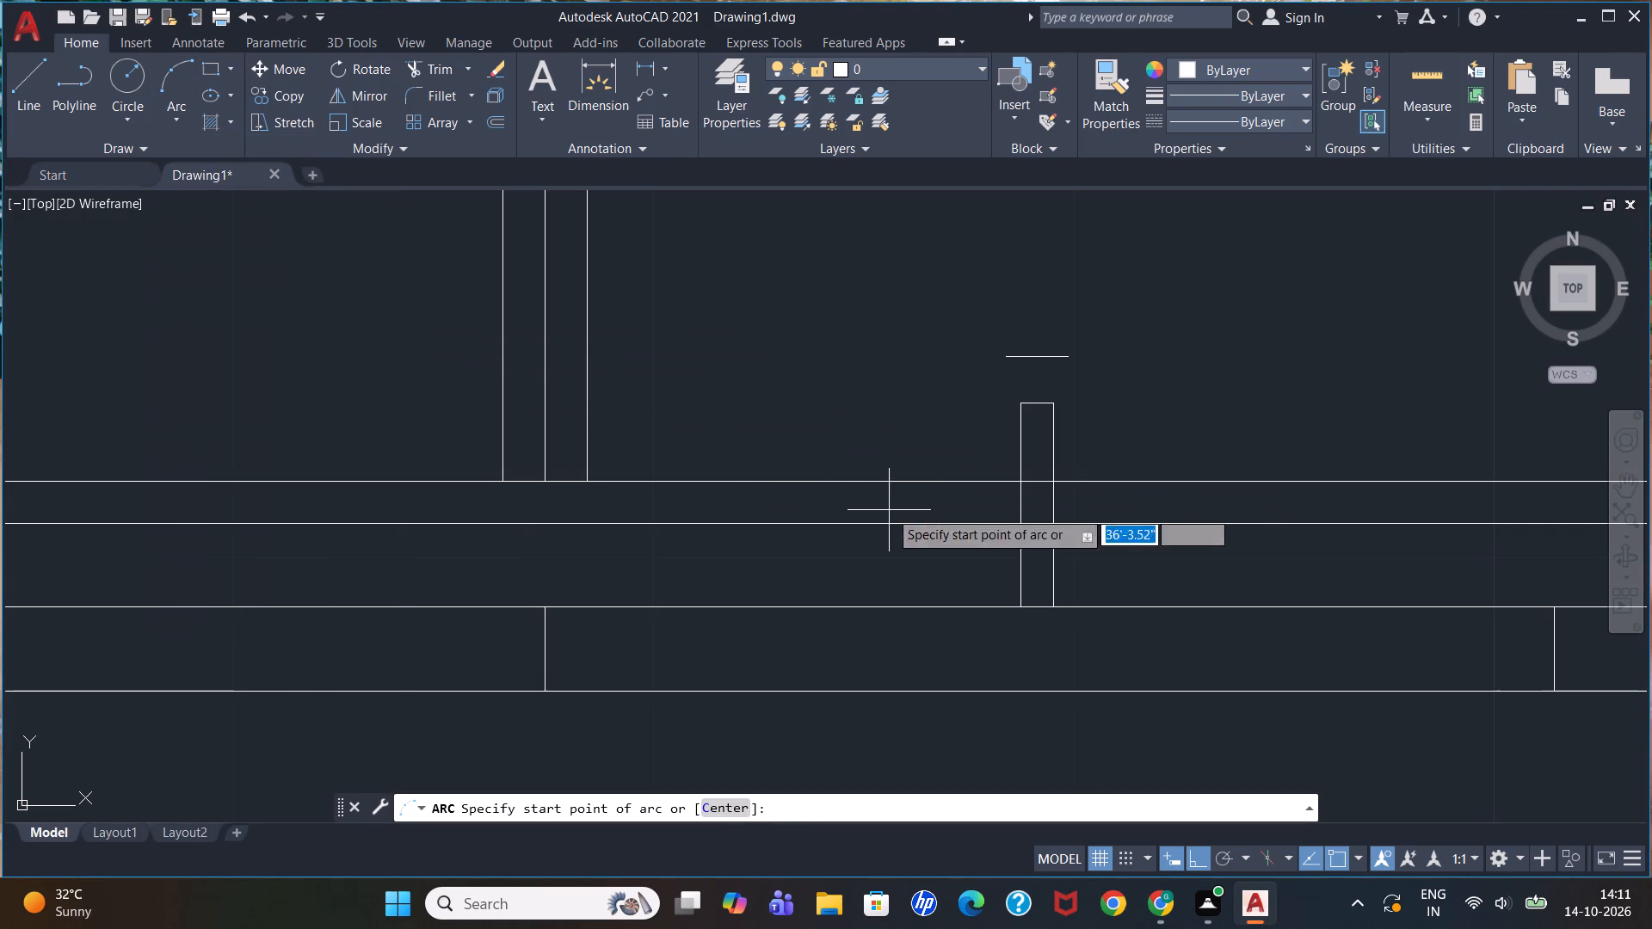
left_click(1004, 355)
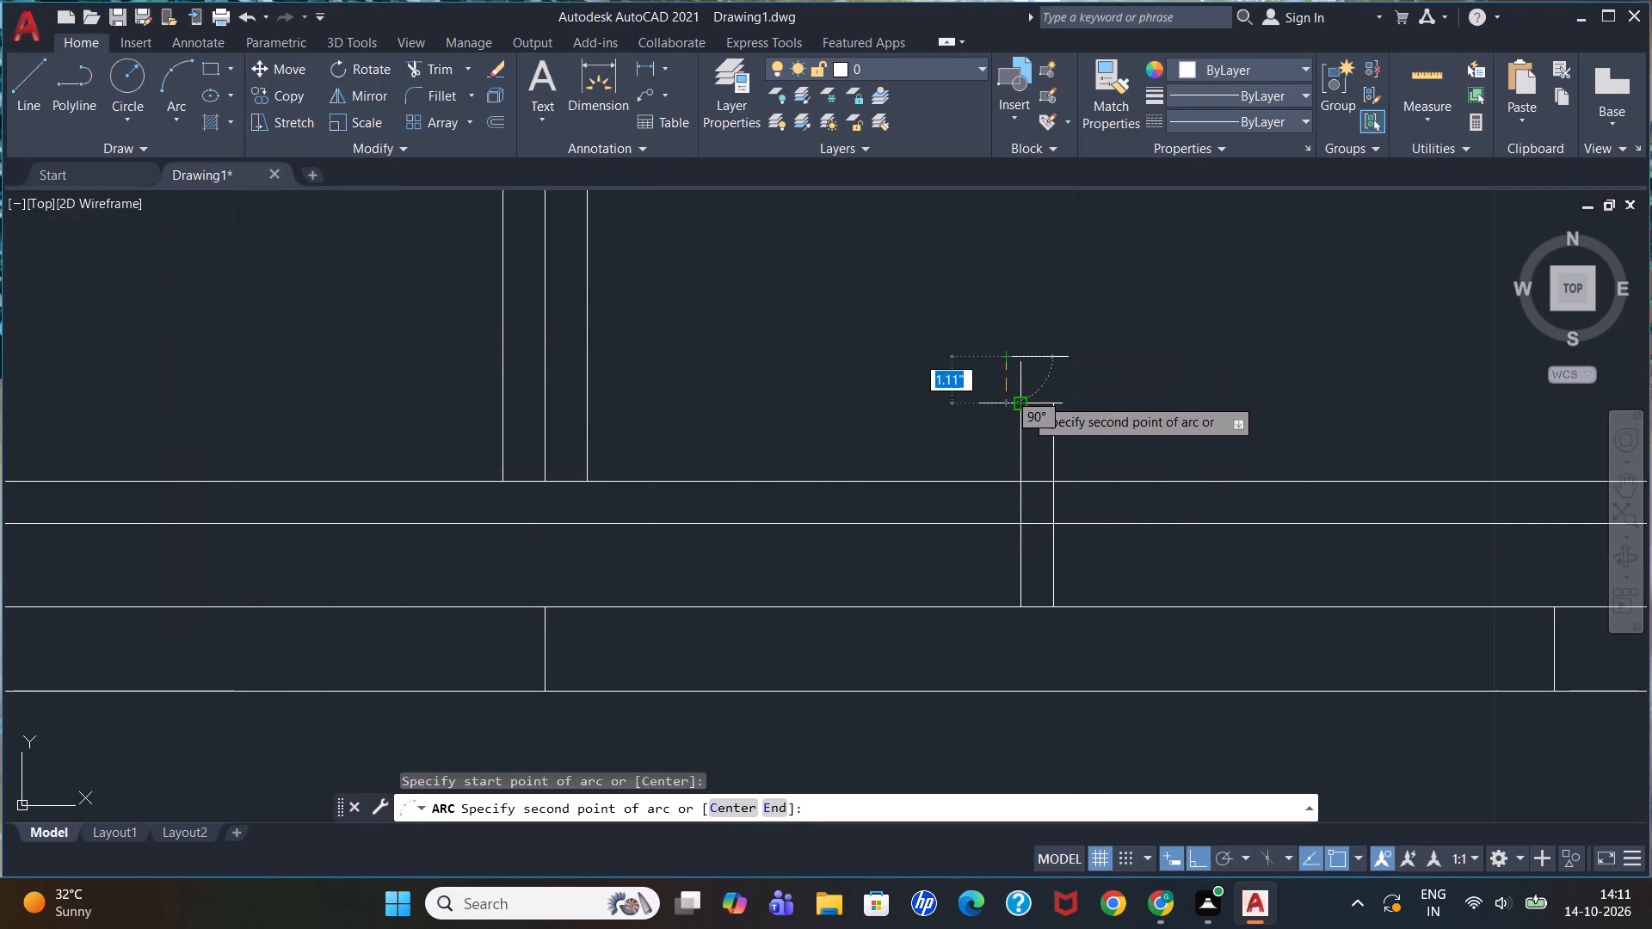
left_click(1024, 400)
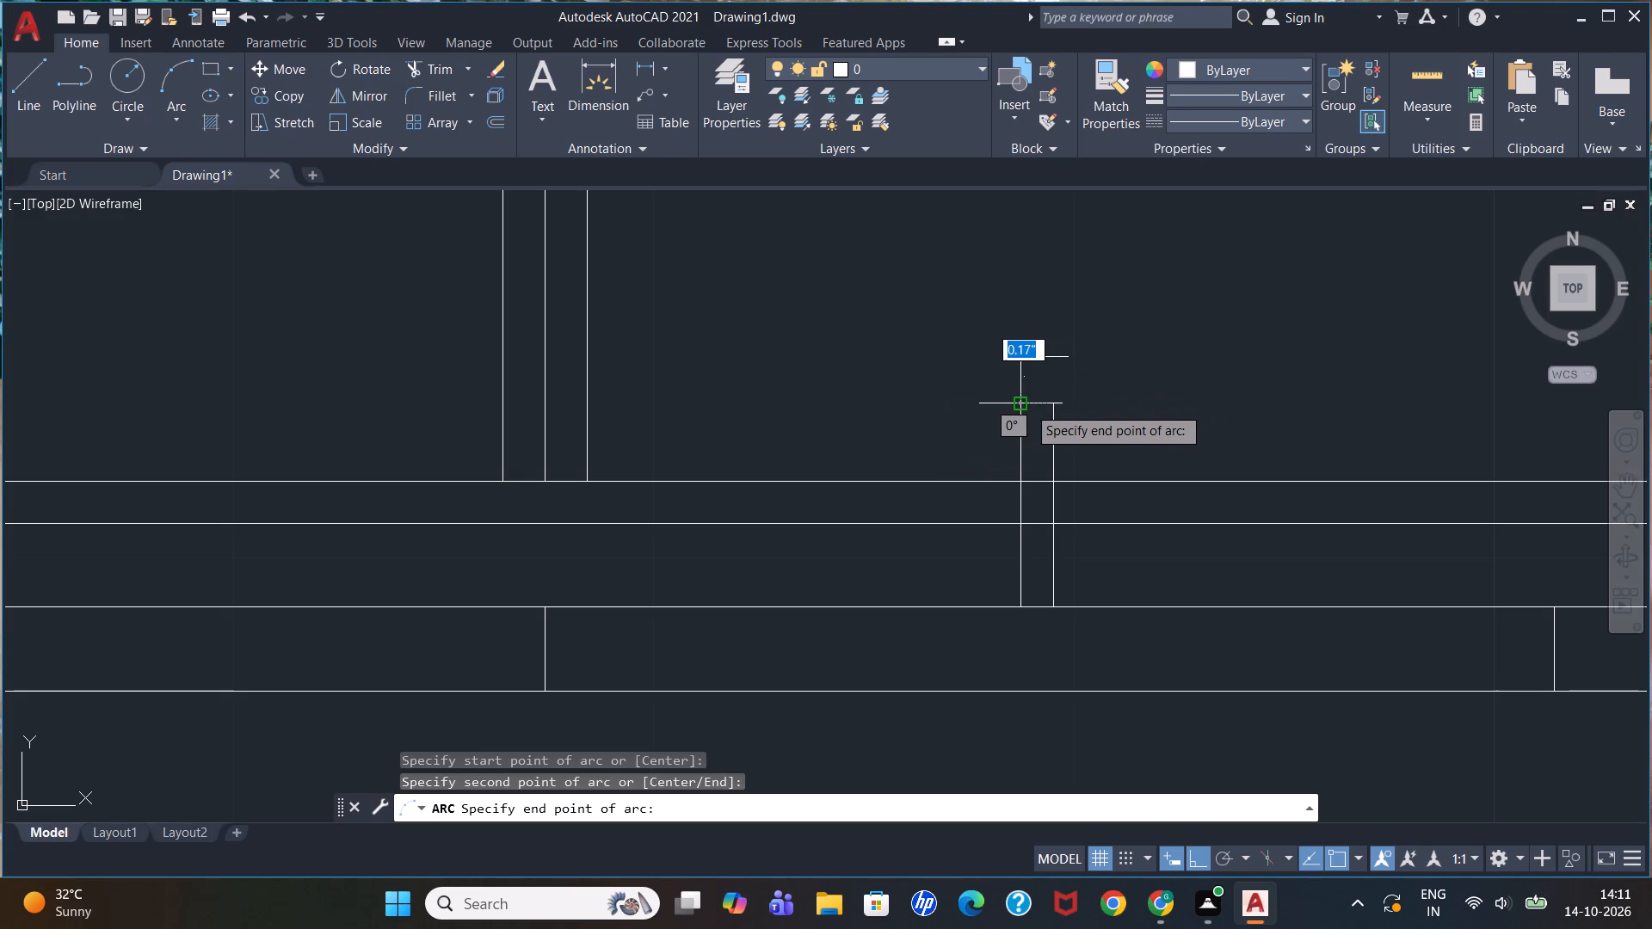
left_click(928, 413)
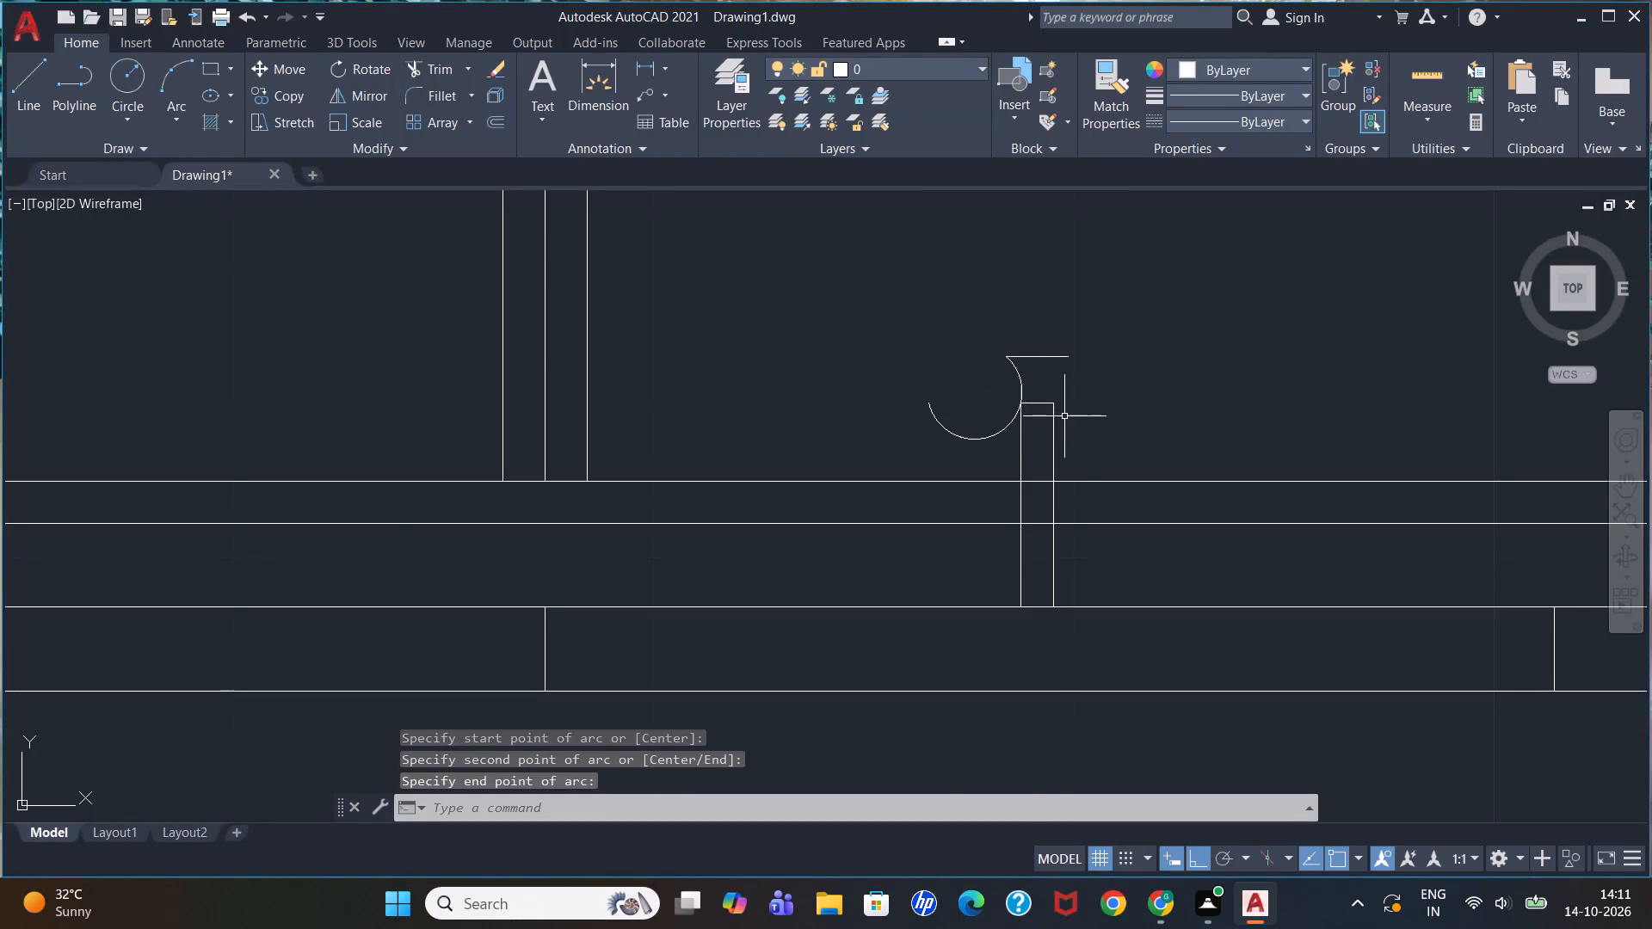
scroll(1064, 416, "up", 2)
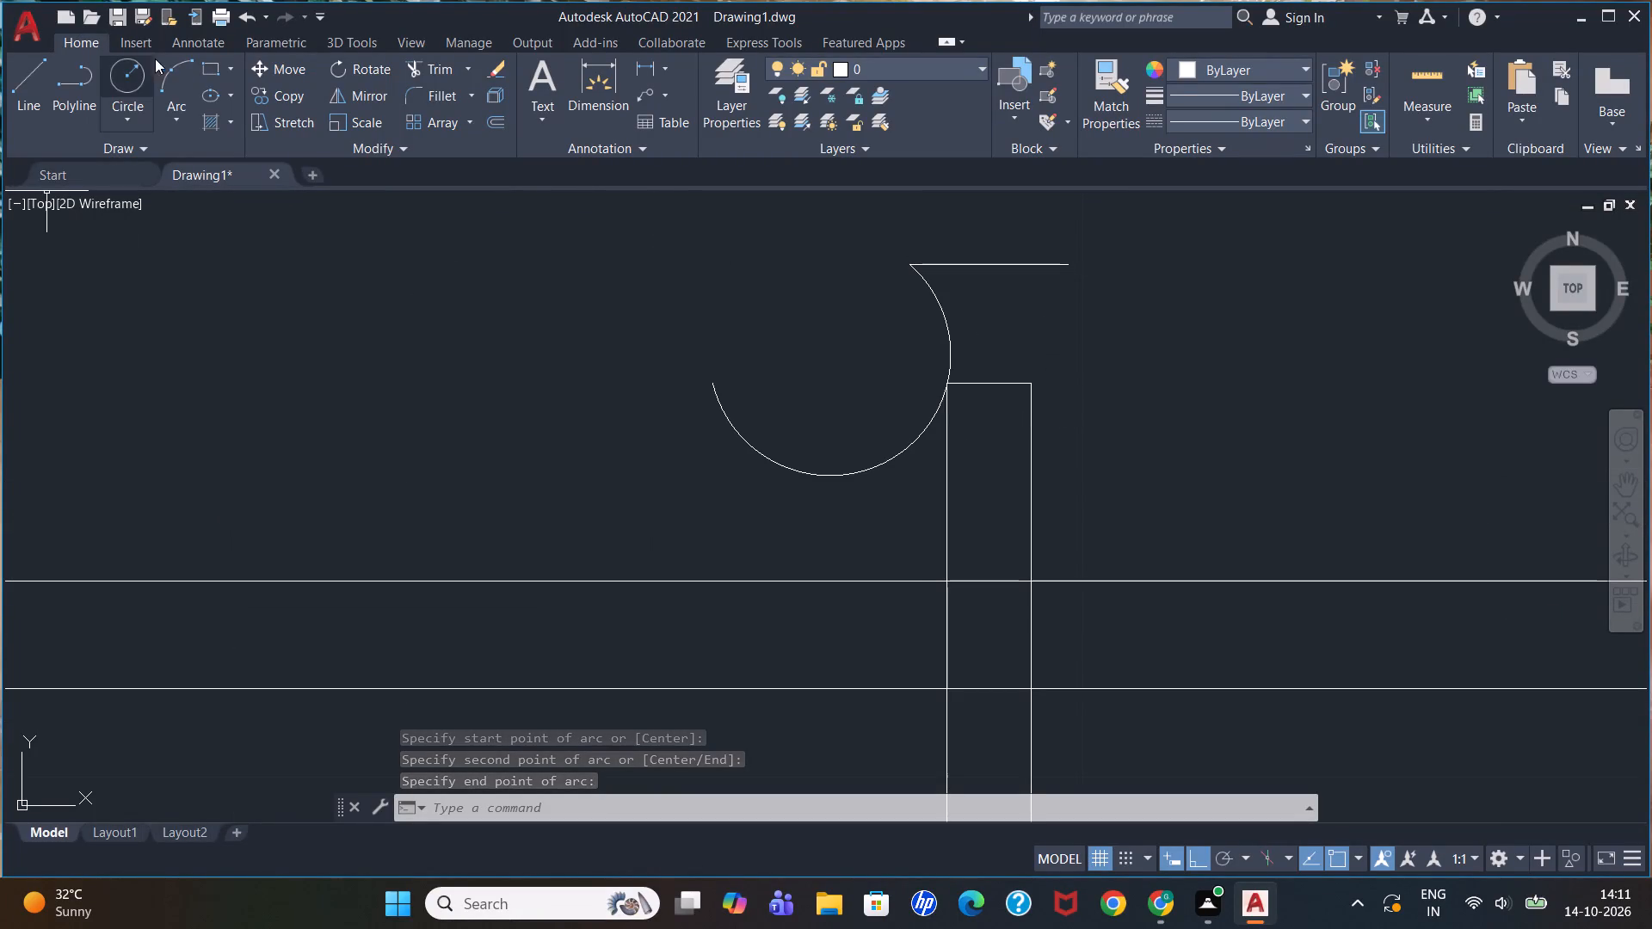
left_click(175, 64)
left_click(1071, 264)
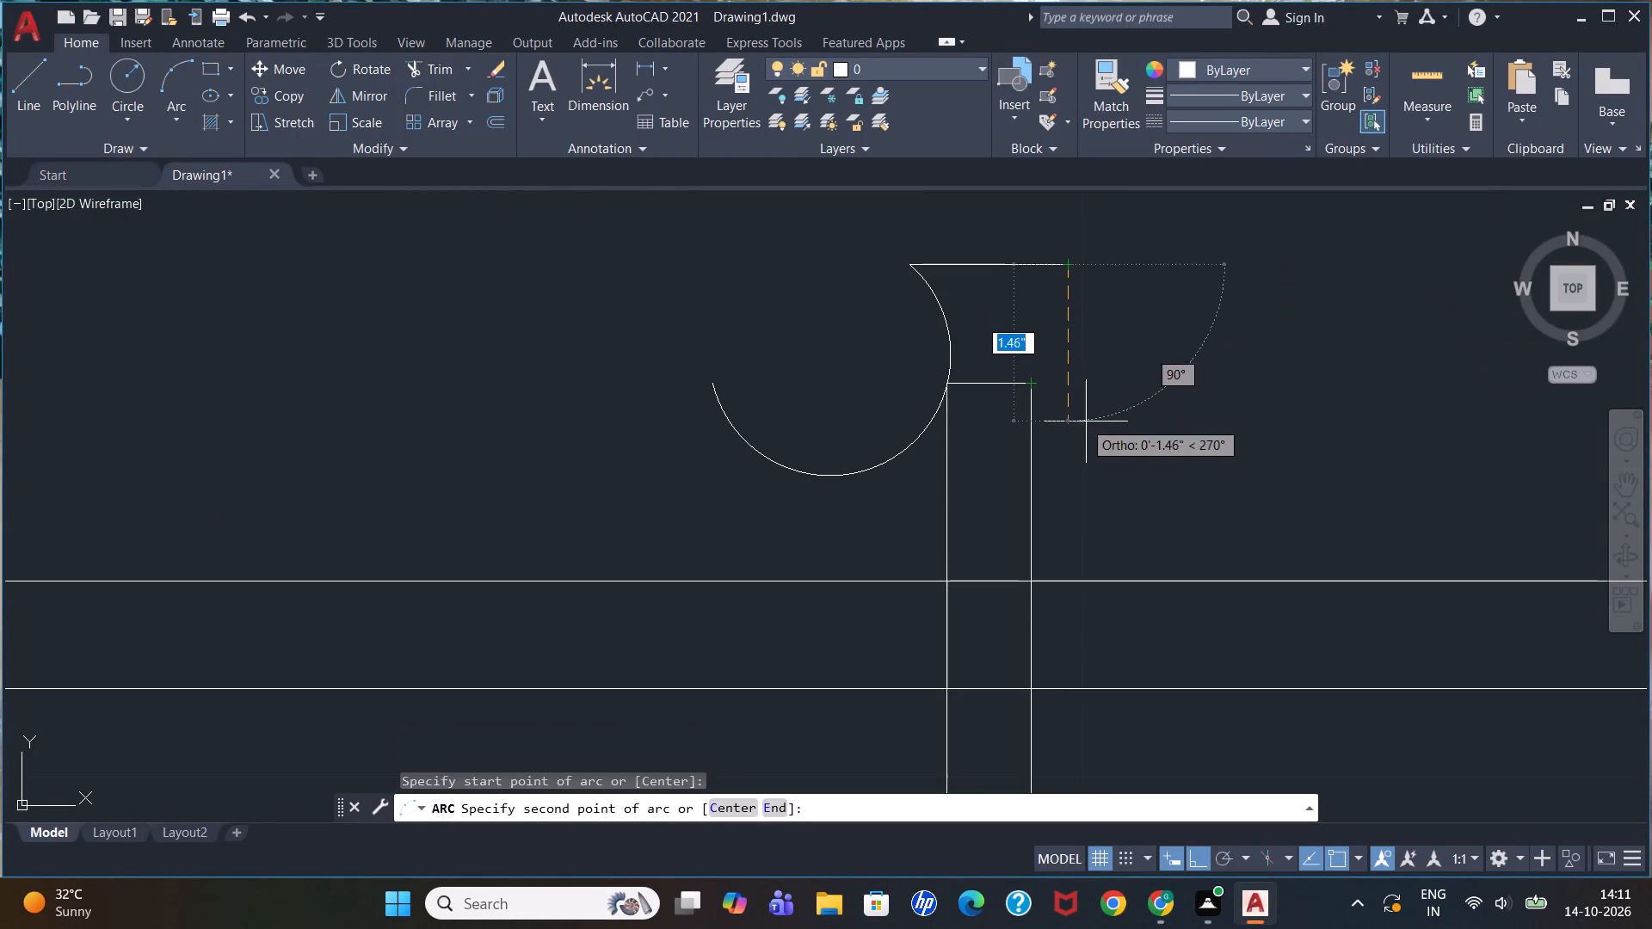
left_click(1036, 385)
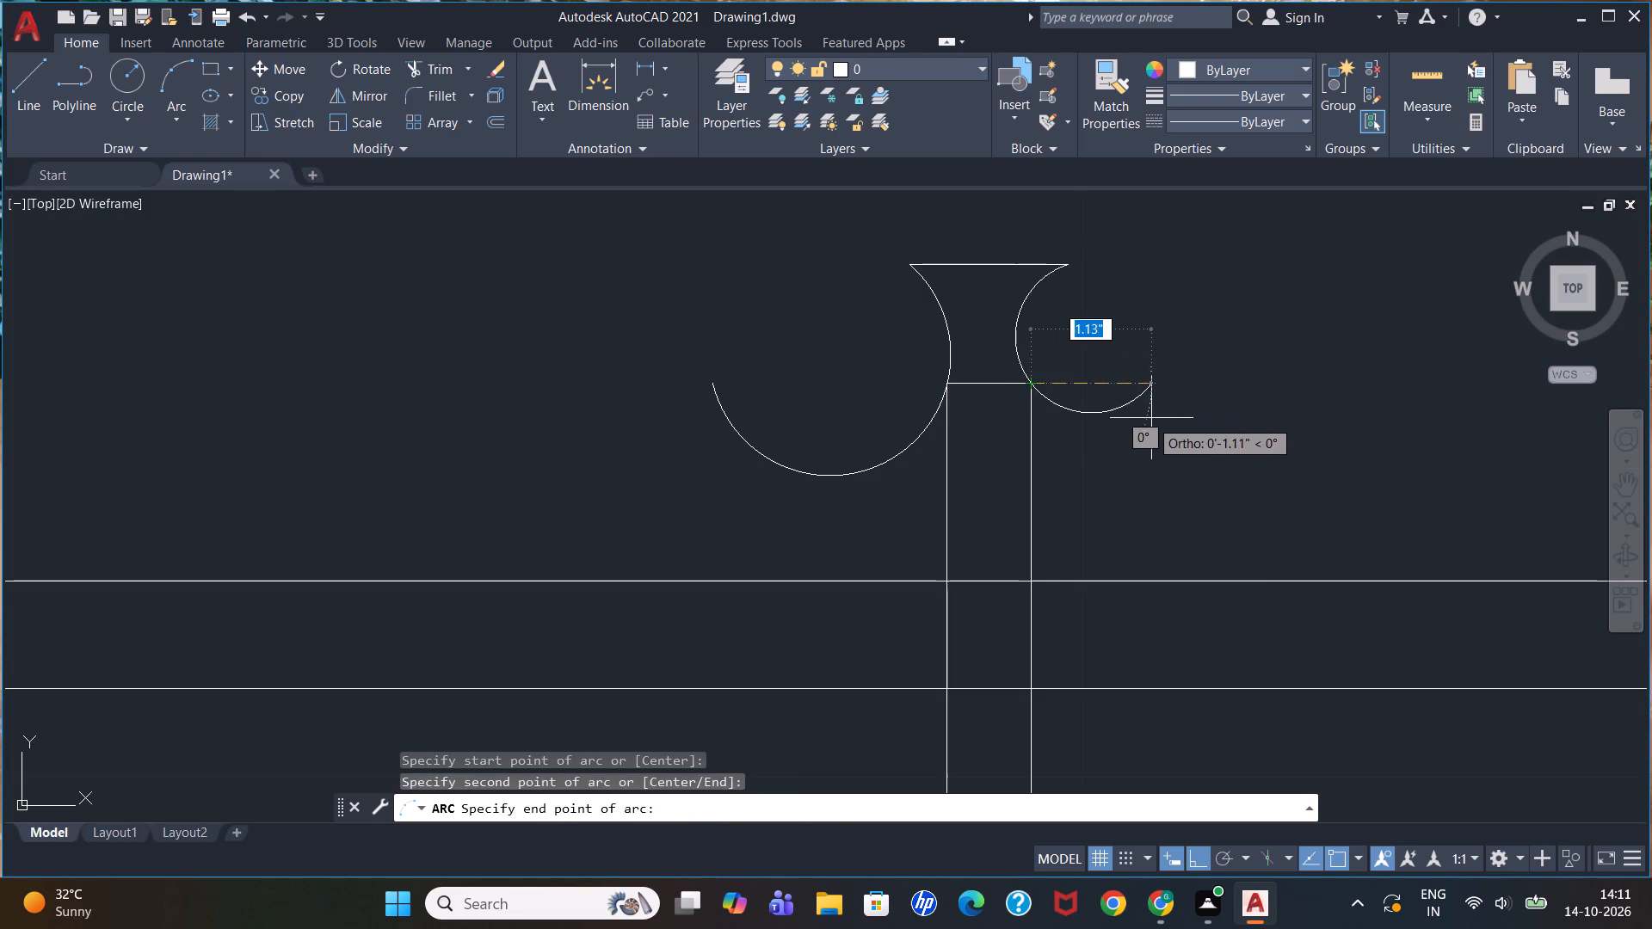
left_click(1371, 261)
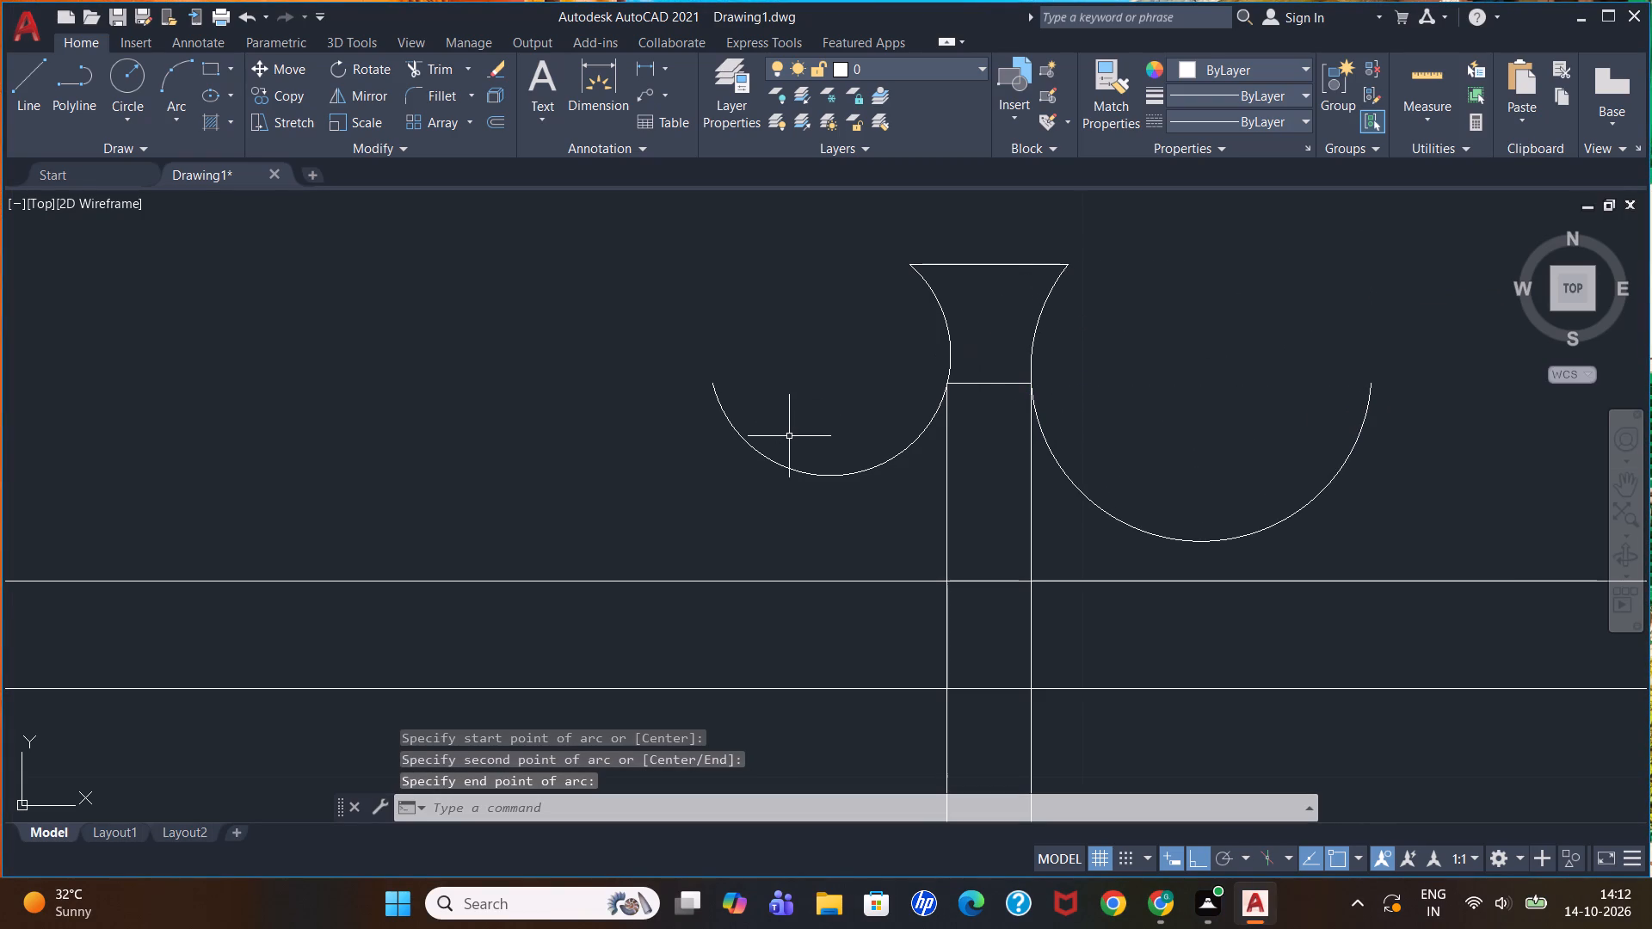
Trim both arcs' outer loops beyond the faucet post, leaving only the flared sides of the faucet head.
key("t")
key("r")
key("Return")
key("Return")
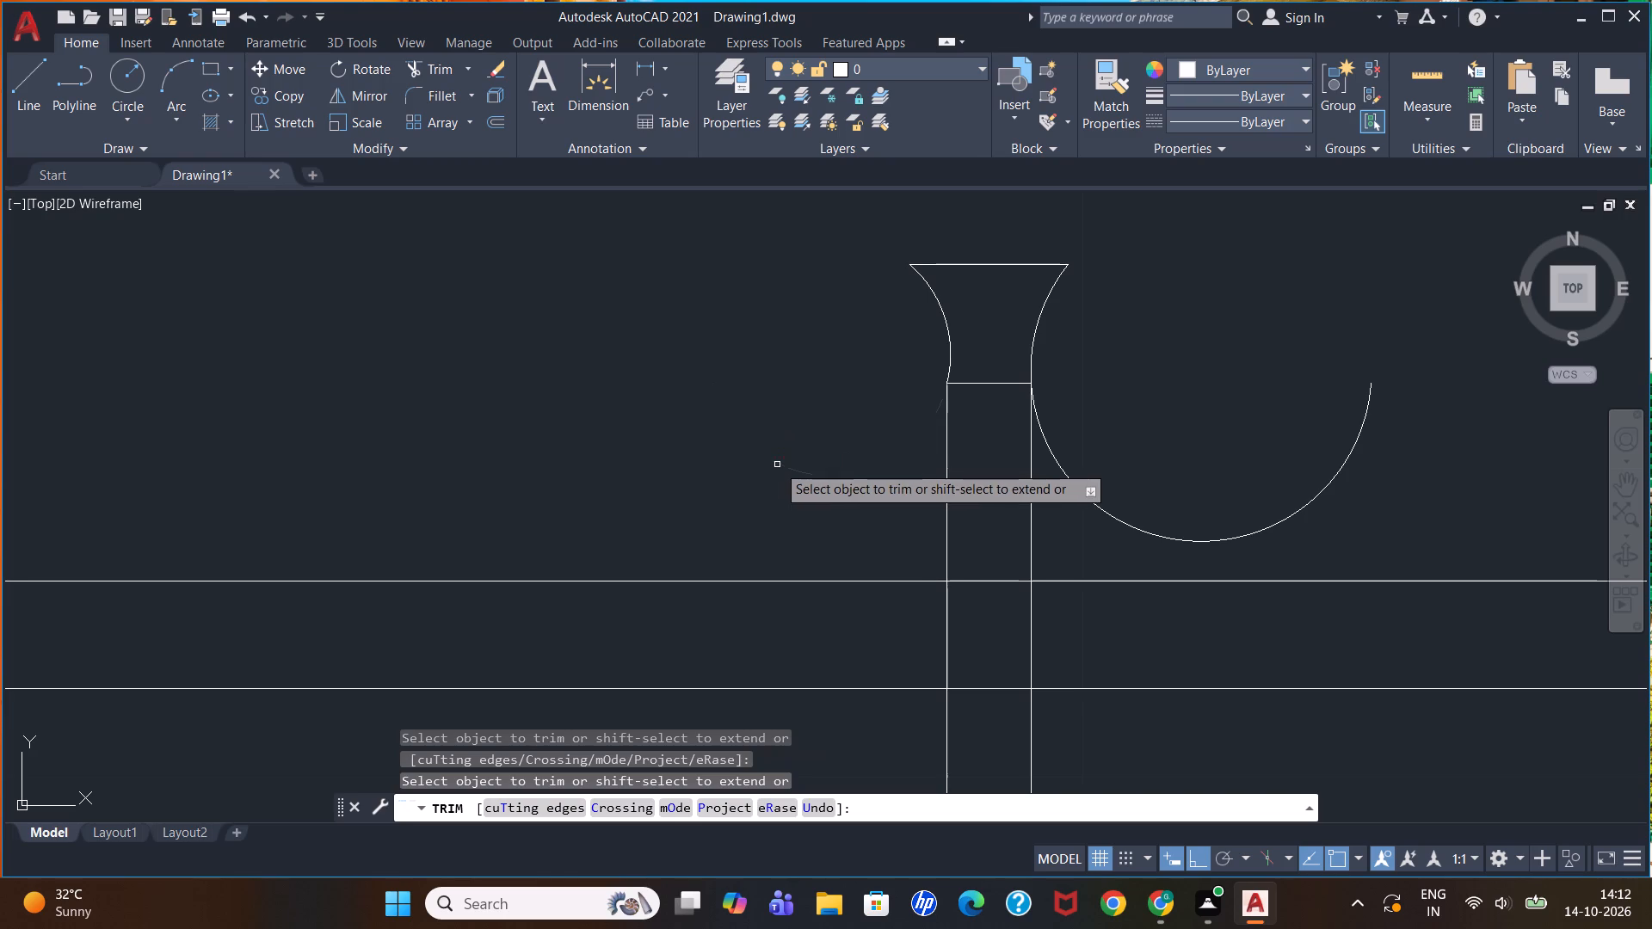
left_click(777, 464)
left_click(1156, 536)
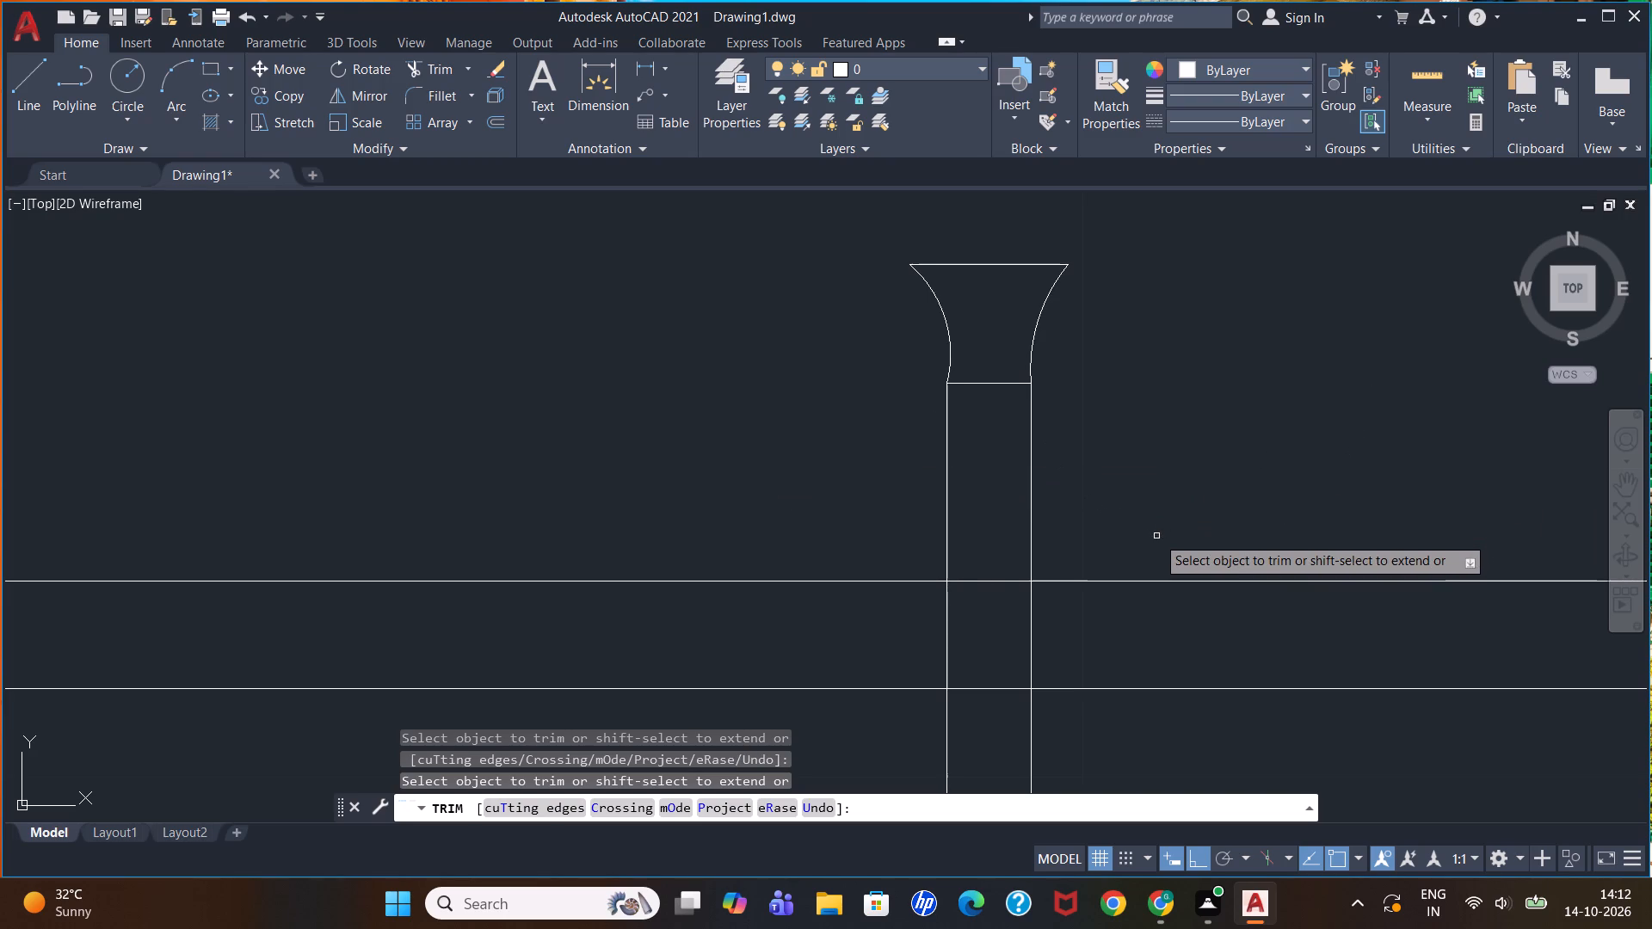
scroll(1129, 470, "down", 4)
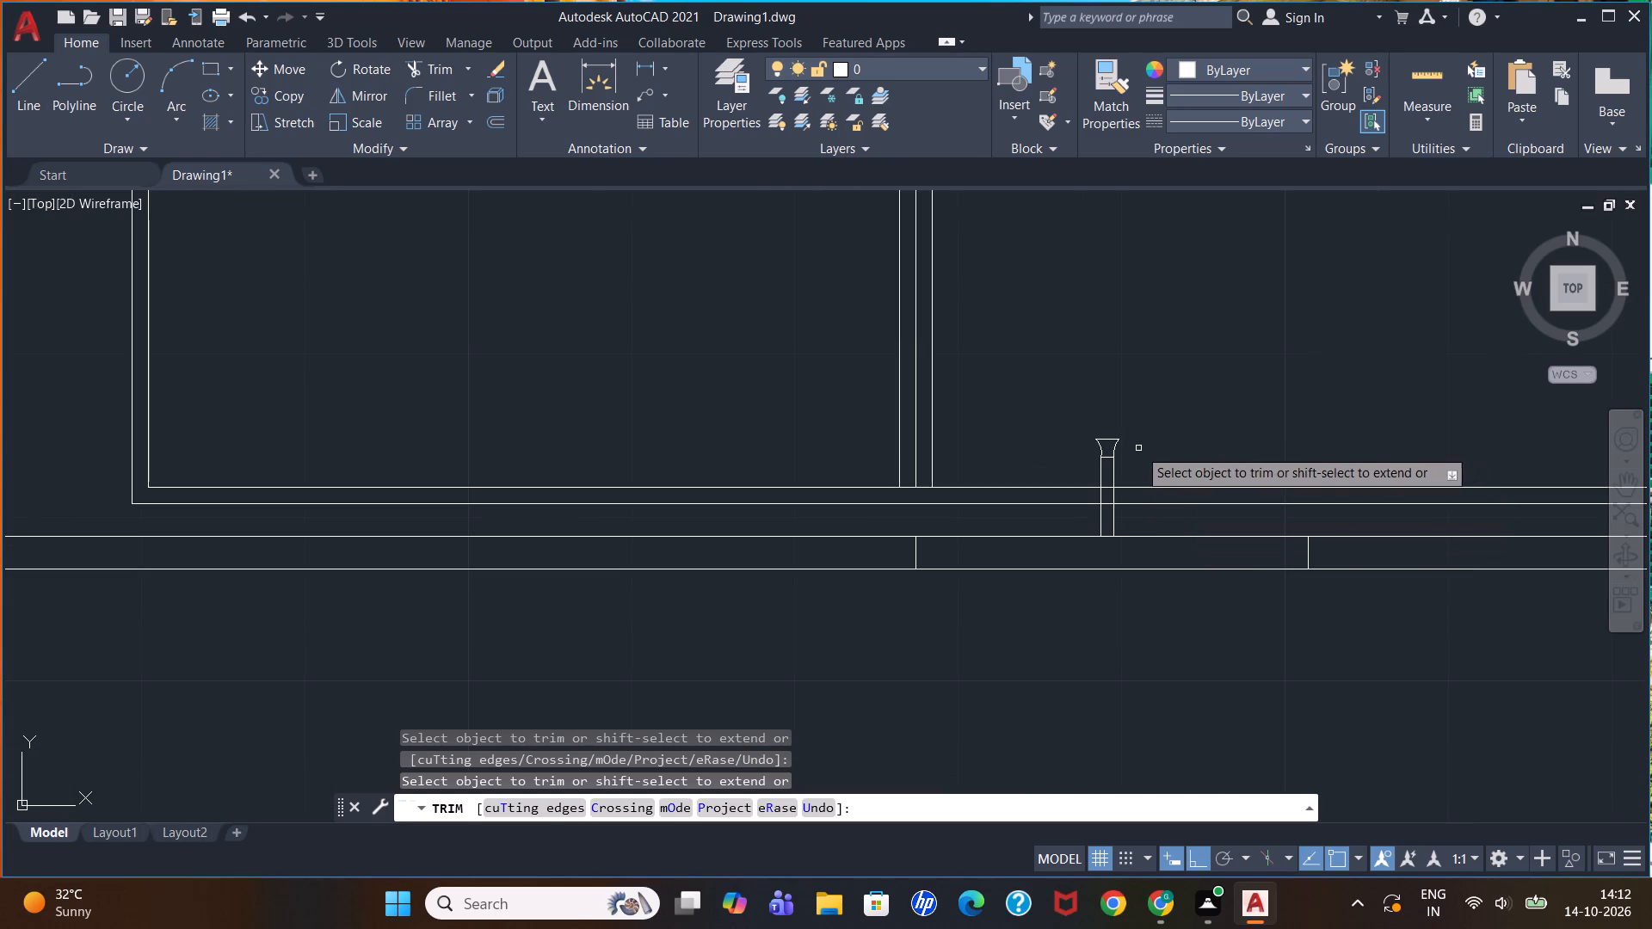
Trim the two bottom window-frame lines where they cross the faucet post.
key("Escape")
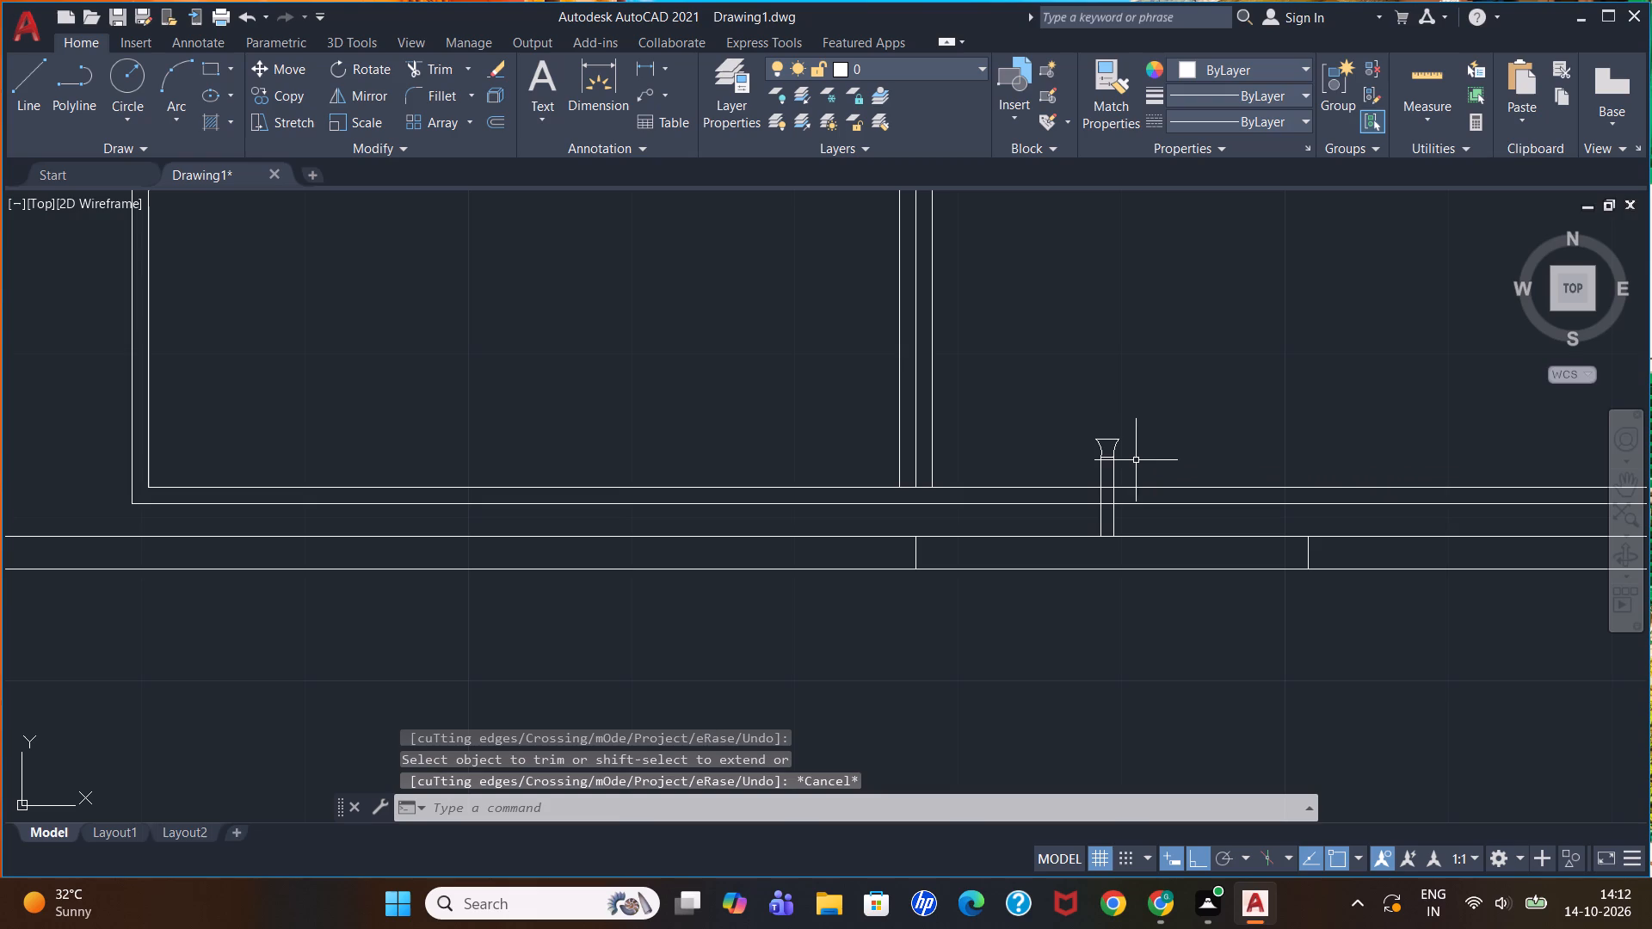
scroll(1142, 496, "down", 1)
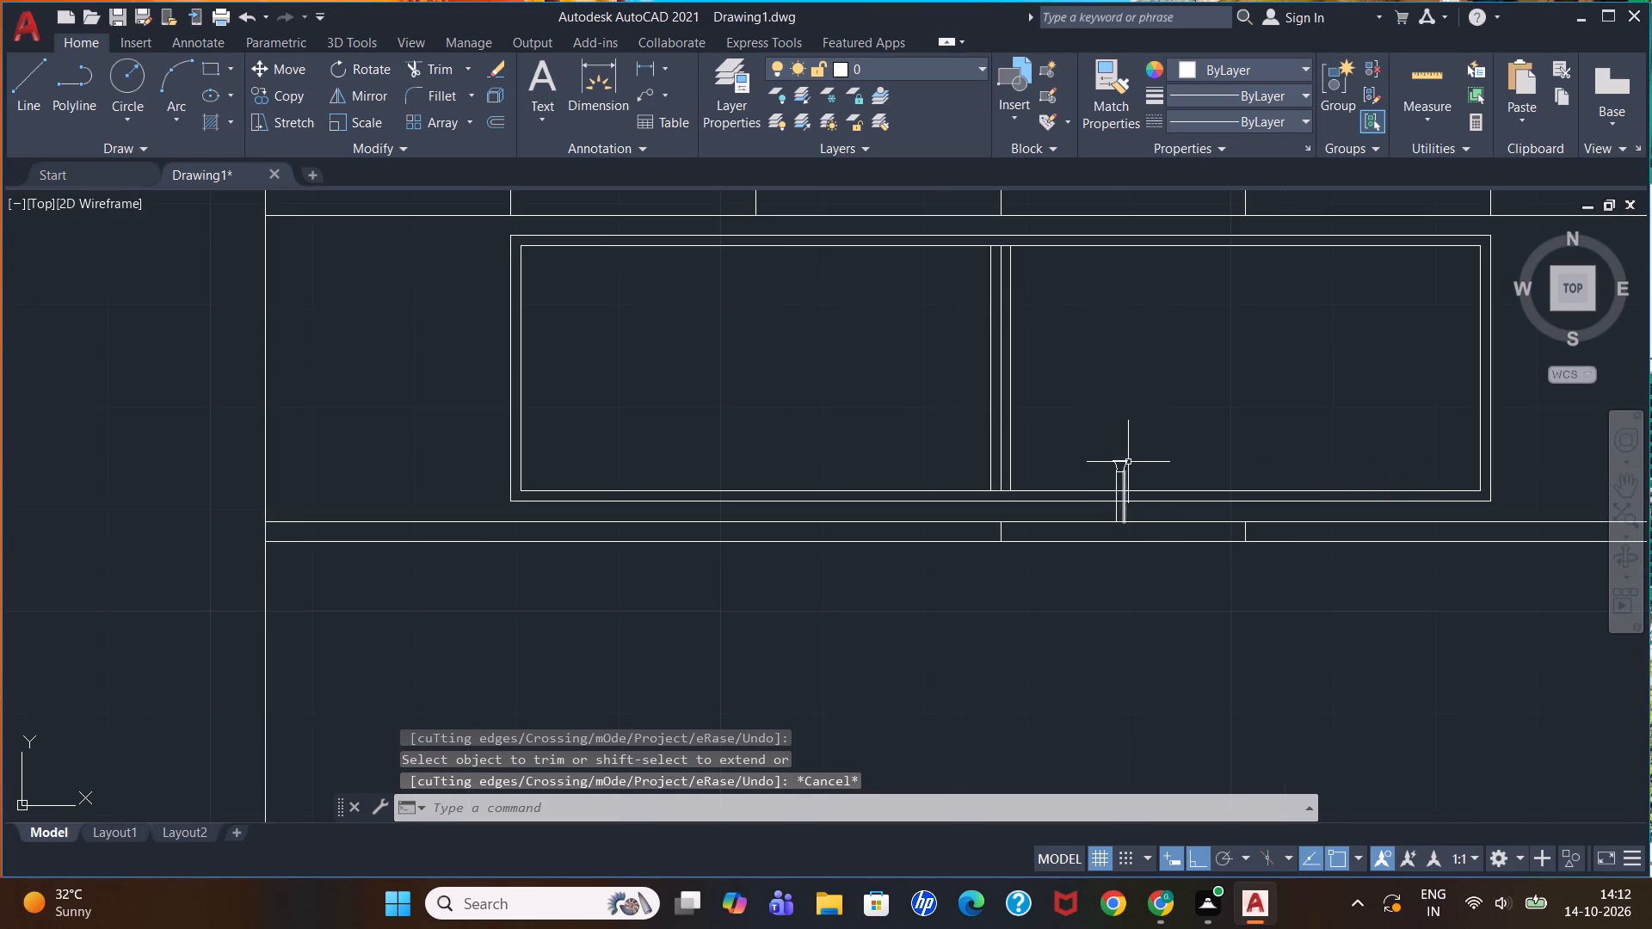
scroll(1117, 464, "up", 1)
scroll(1117, 464, "down", 2)
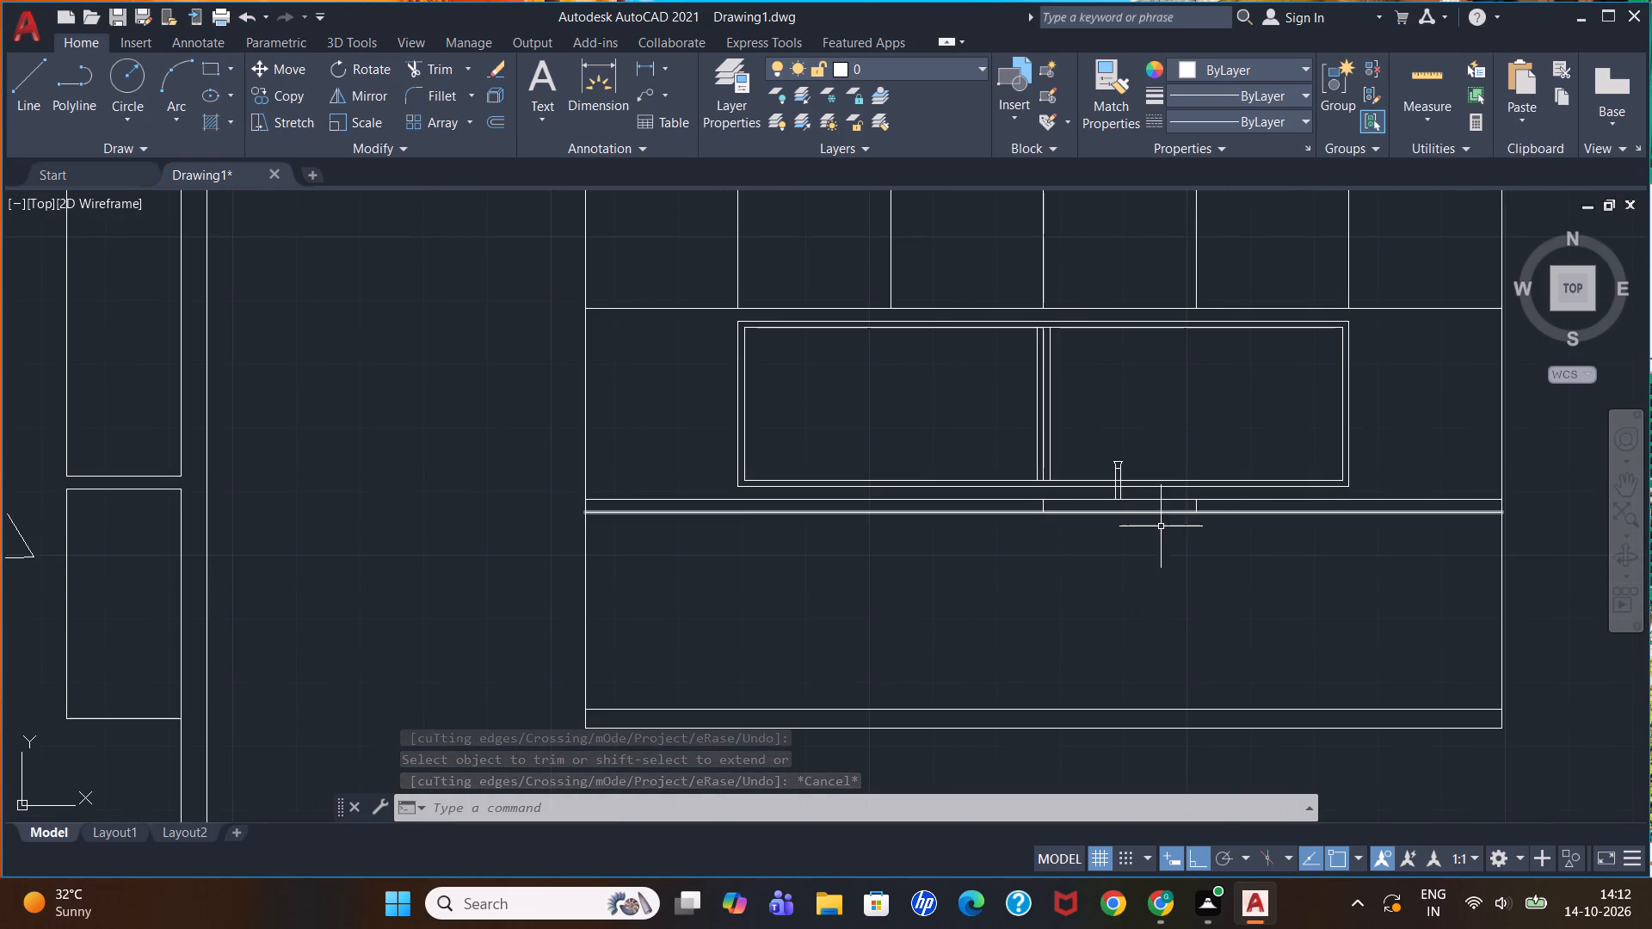
scroll(1124, 511, "up", 2)
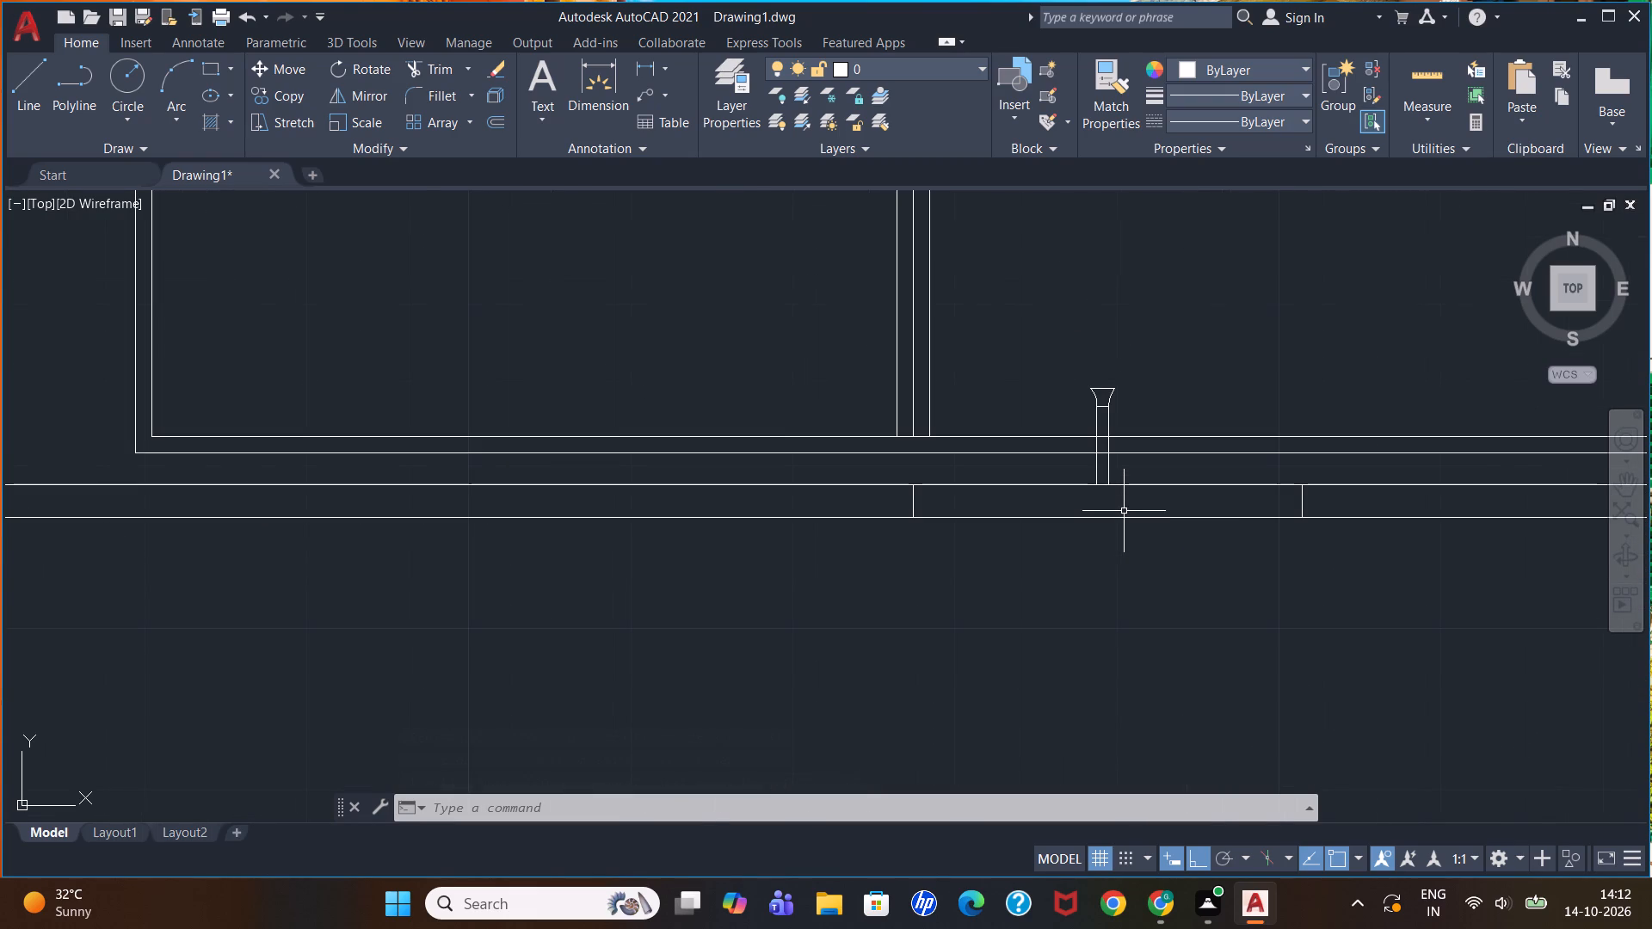
type("tr")
key("Return")
key("Return")
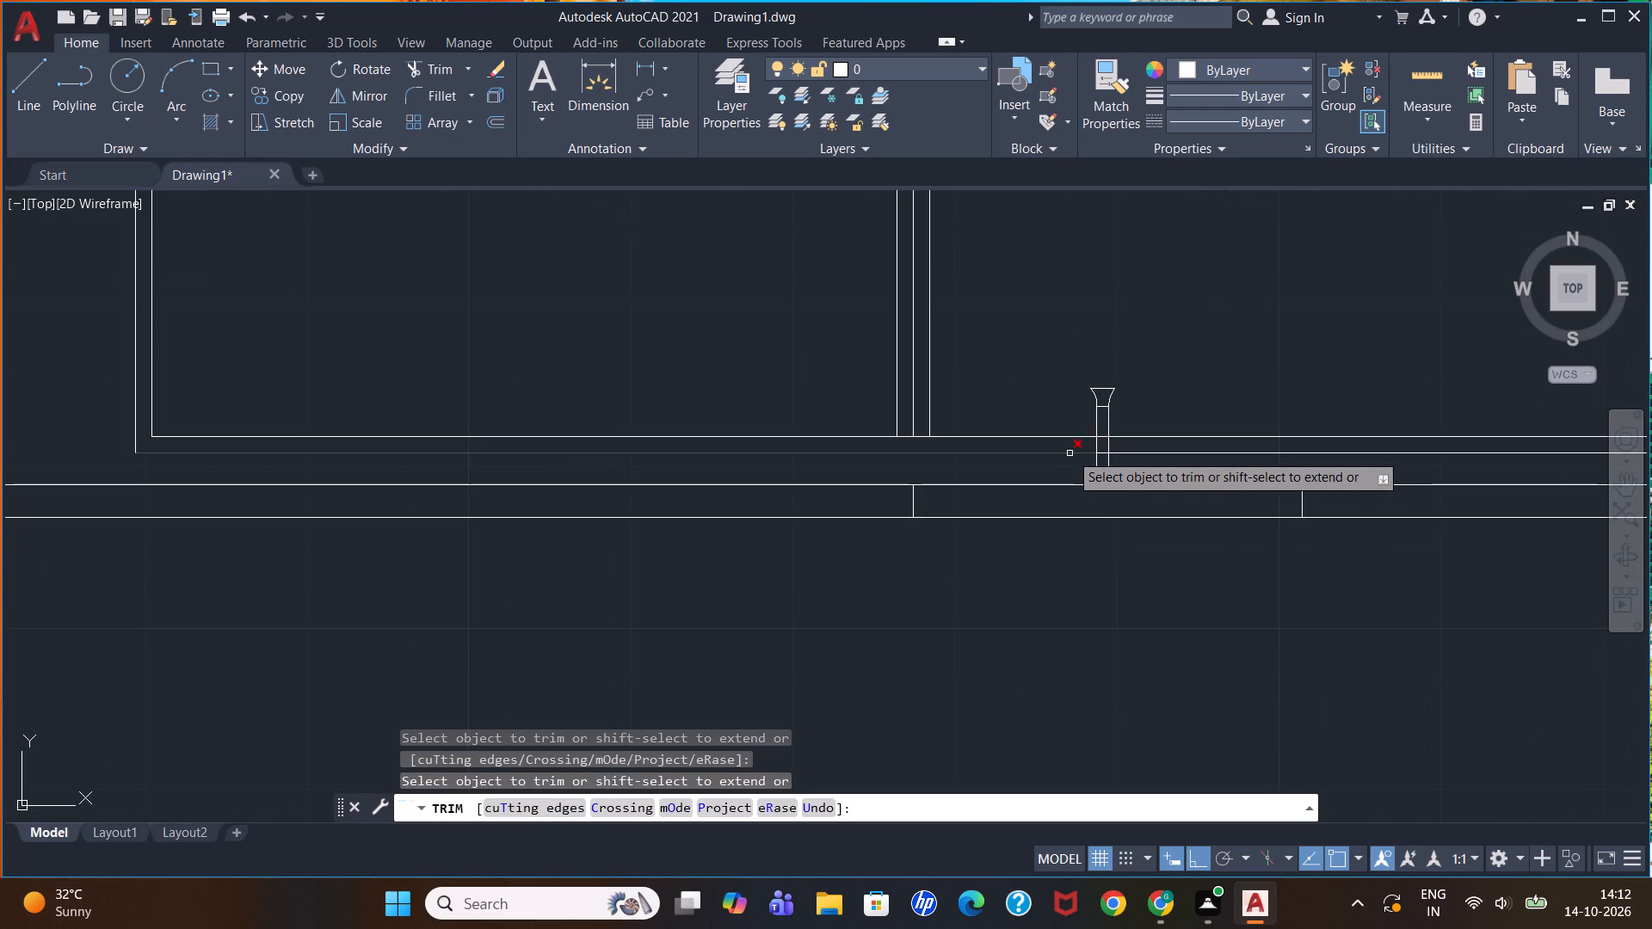
scroll(1071, 451, "up", 3)
left_click(1175, 458)
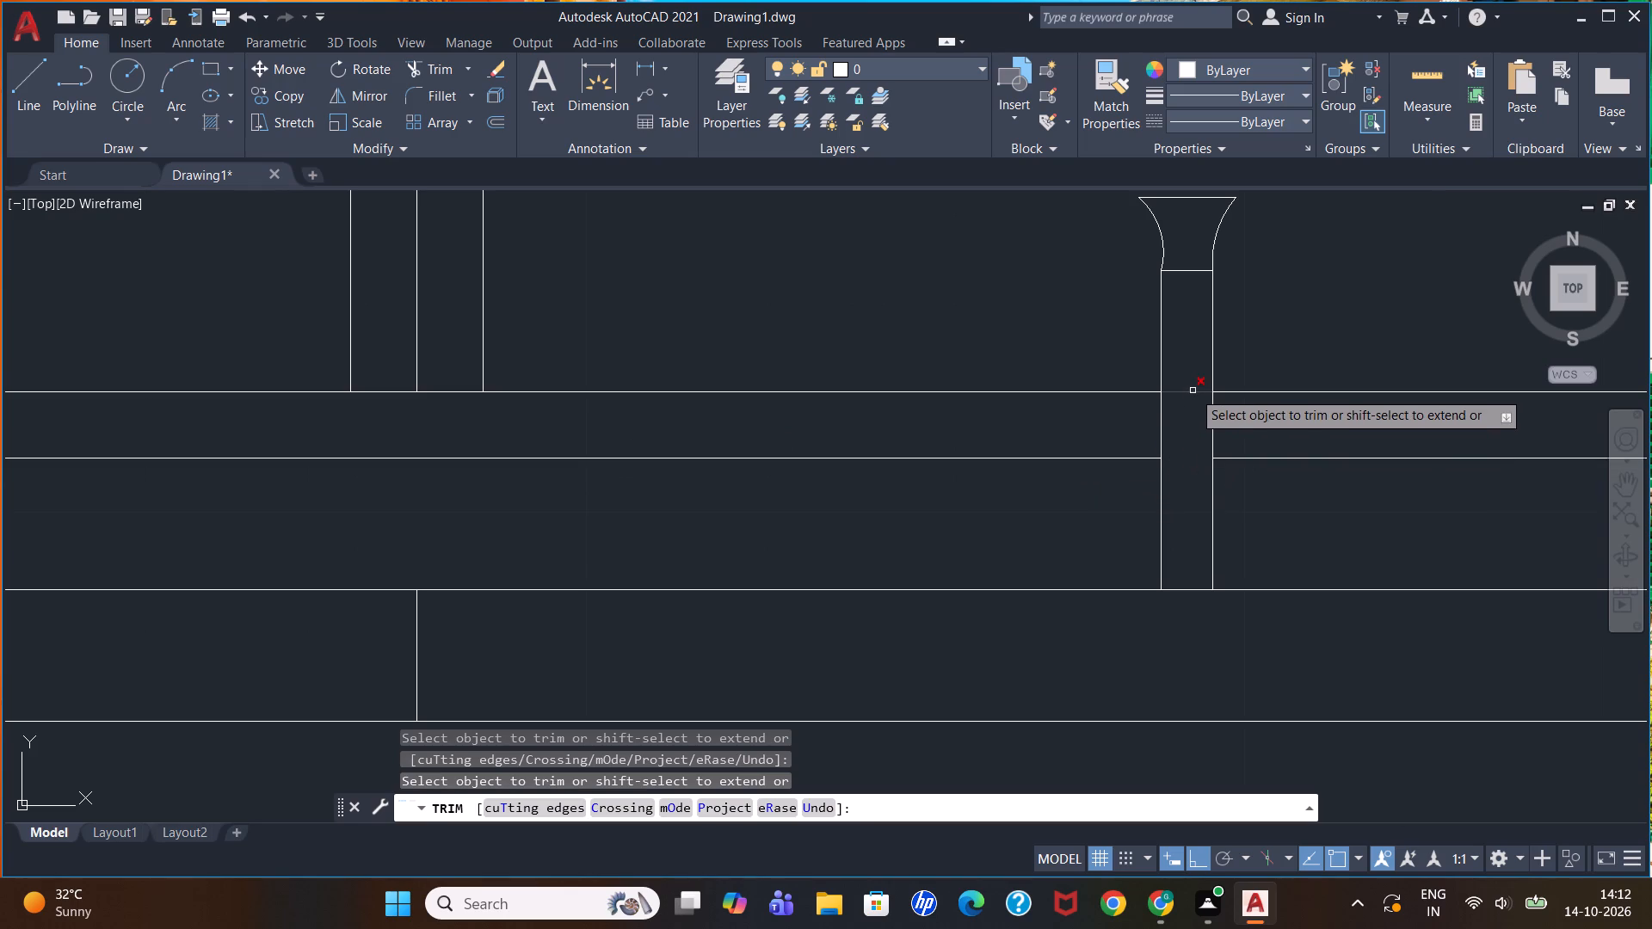
left_click(1193, 391)
scroll(1178, 390, "down", 3)
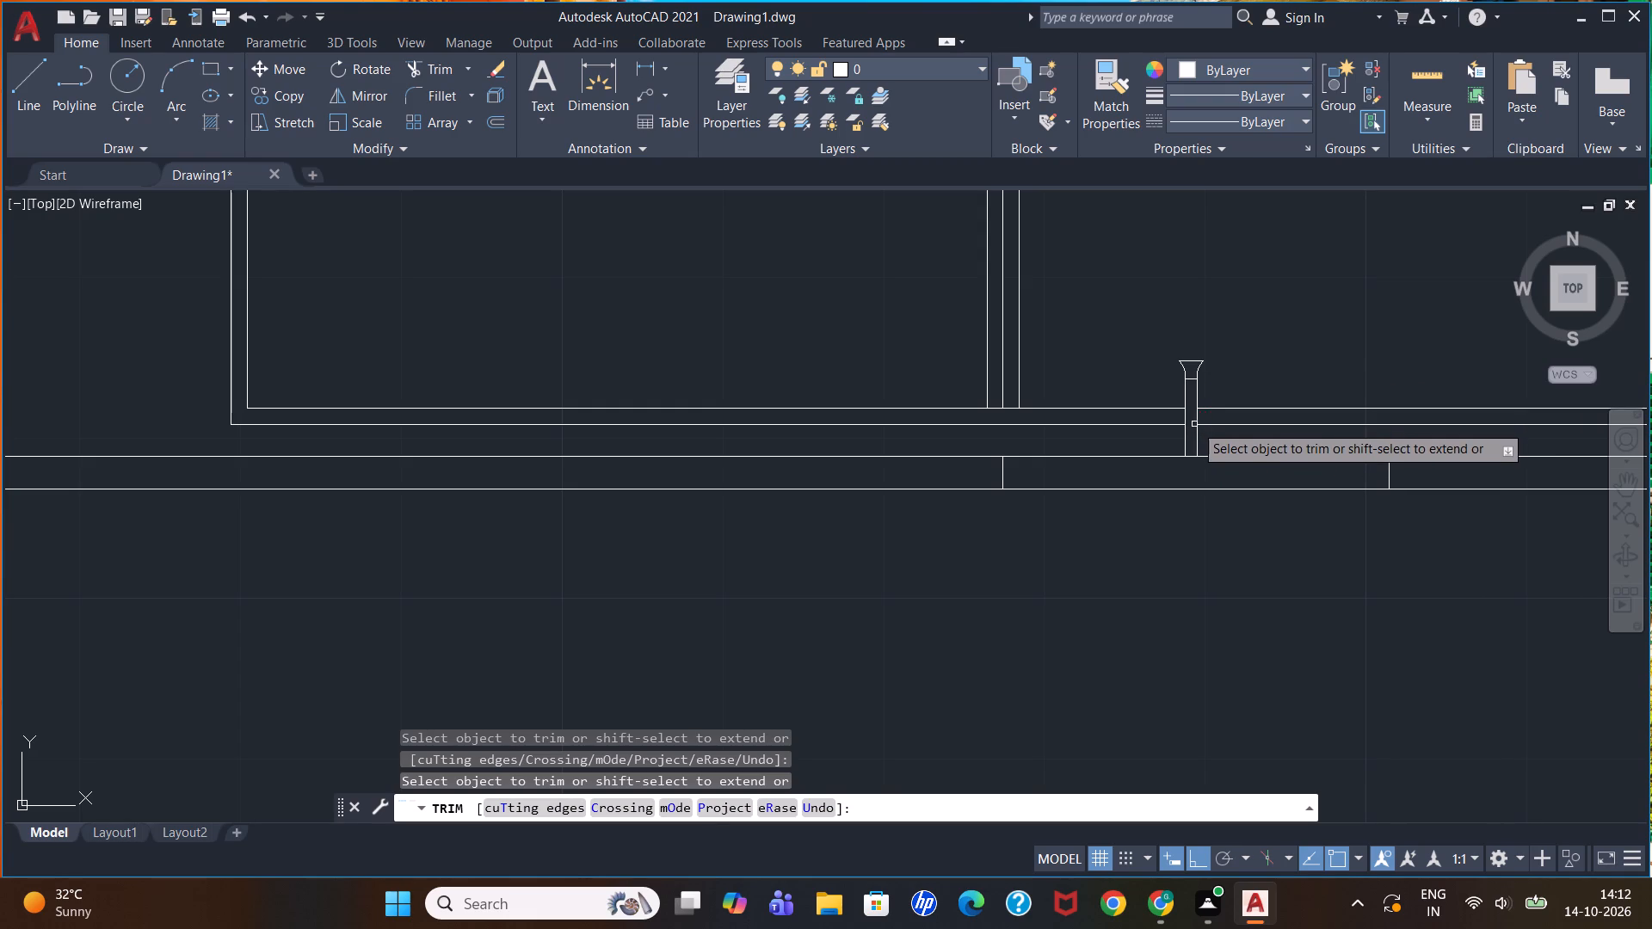
key("Escape")
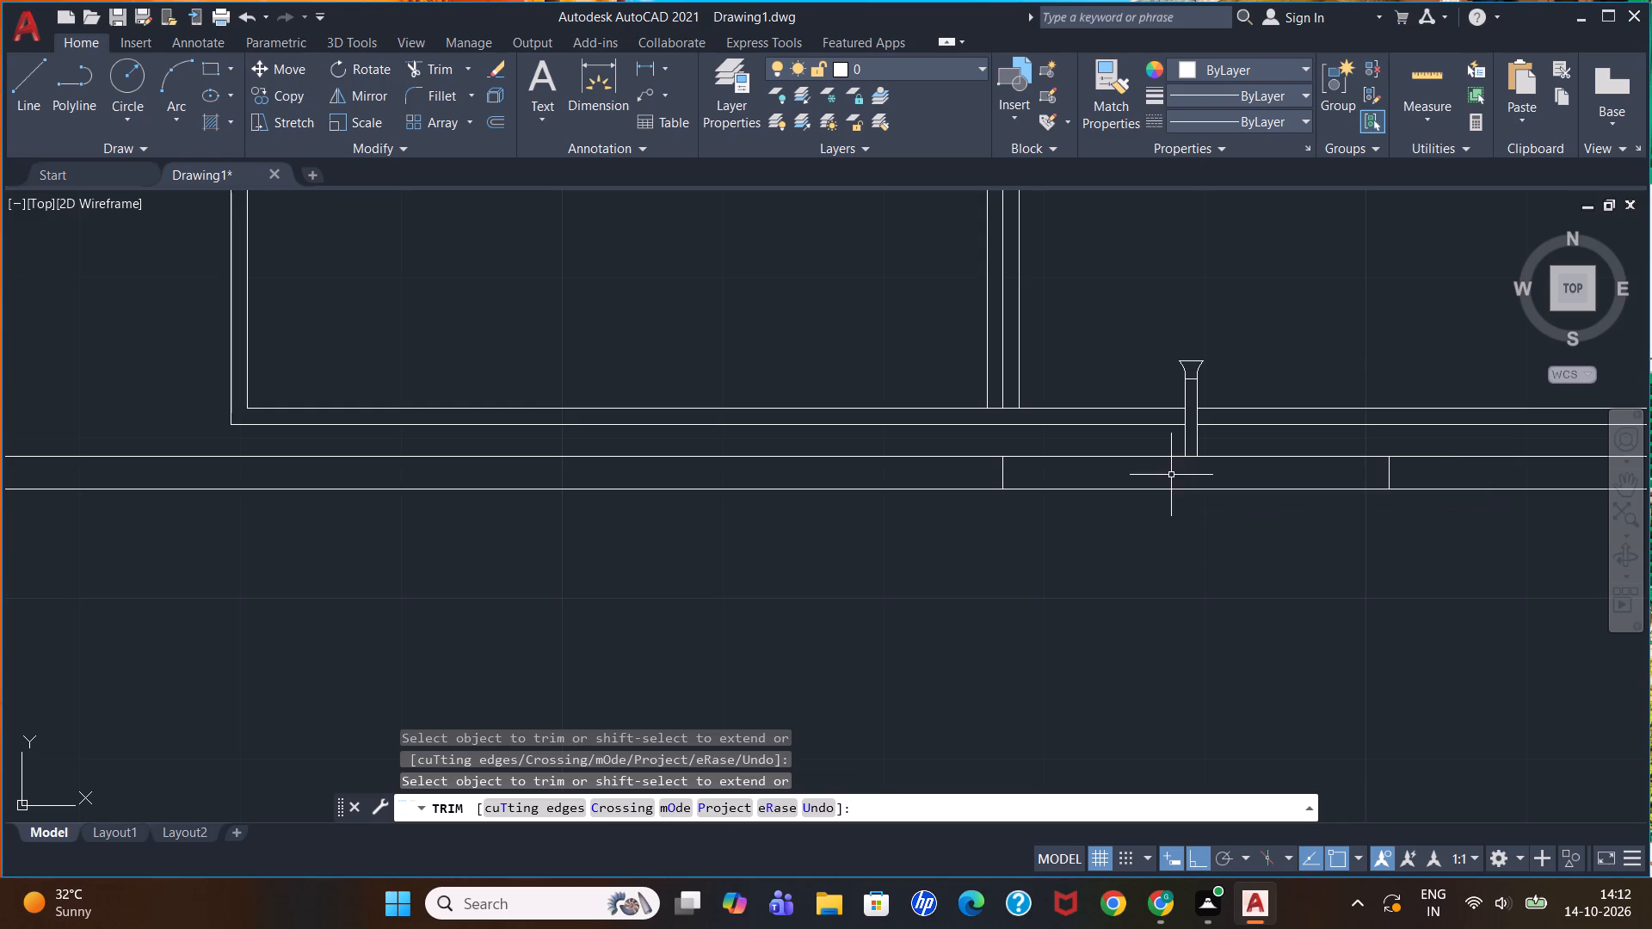
key("Escape")
key("Escape")
key("Escape")
scroll(1197, 396, "down", 3)
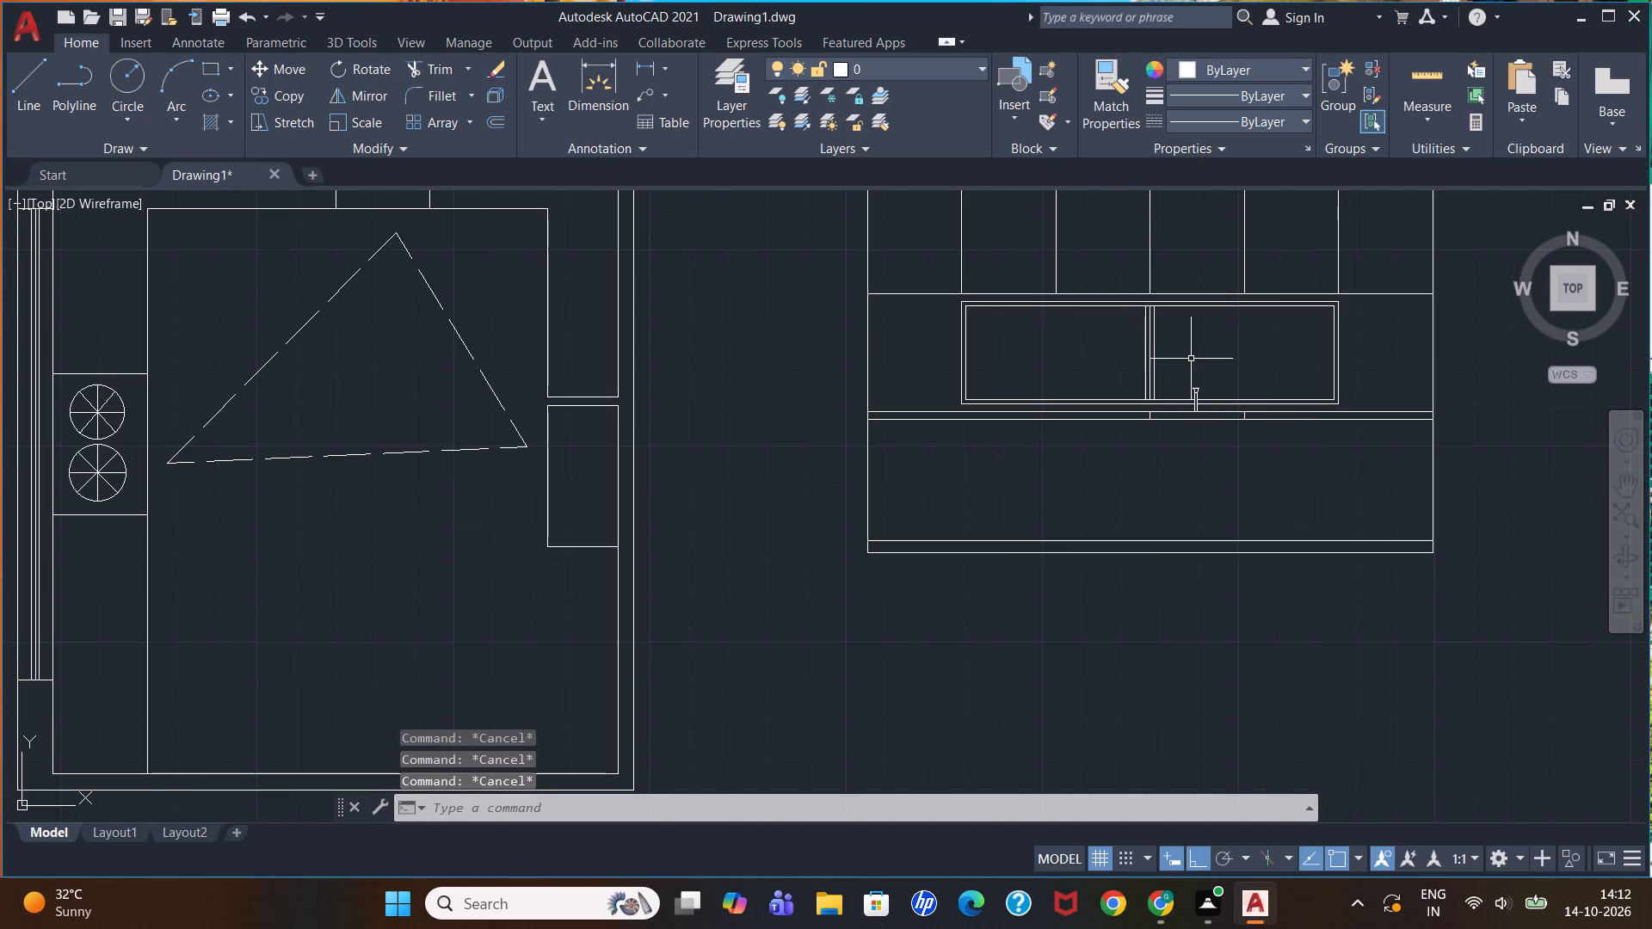
Erase the duplicate vertical line along the left edge of the upper cabinets in the elevation.
scroll(1191, 359, "up", 2)
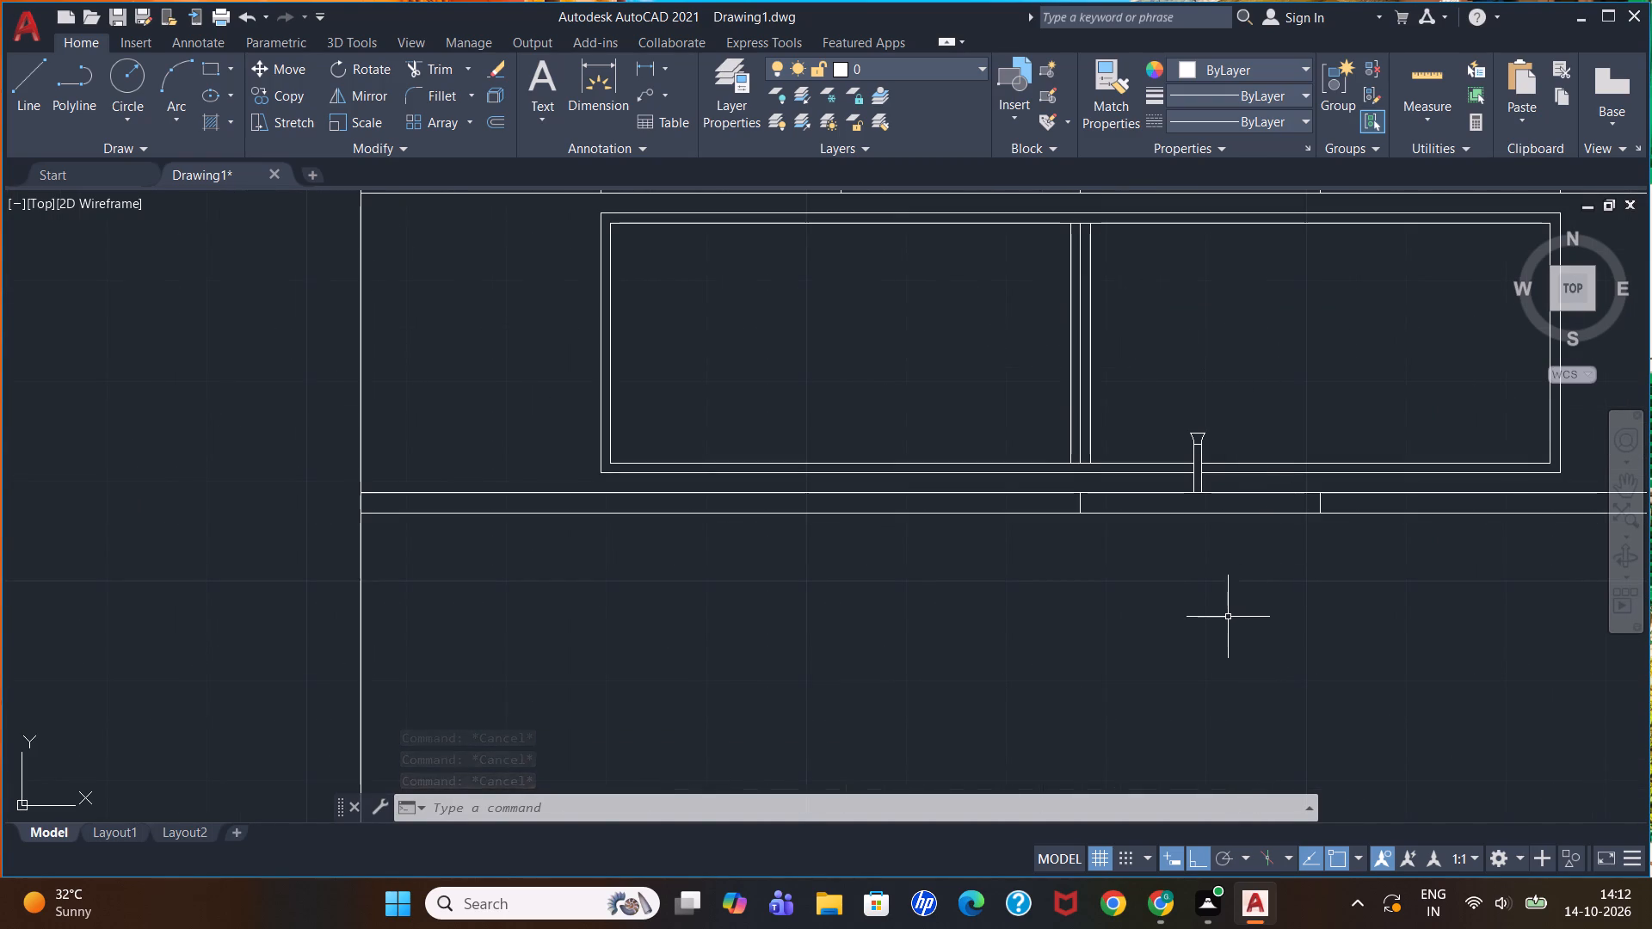
scroll(1228, 616, "down", 2)
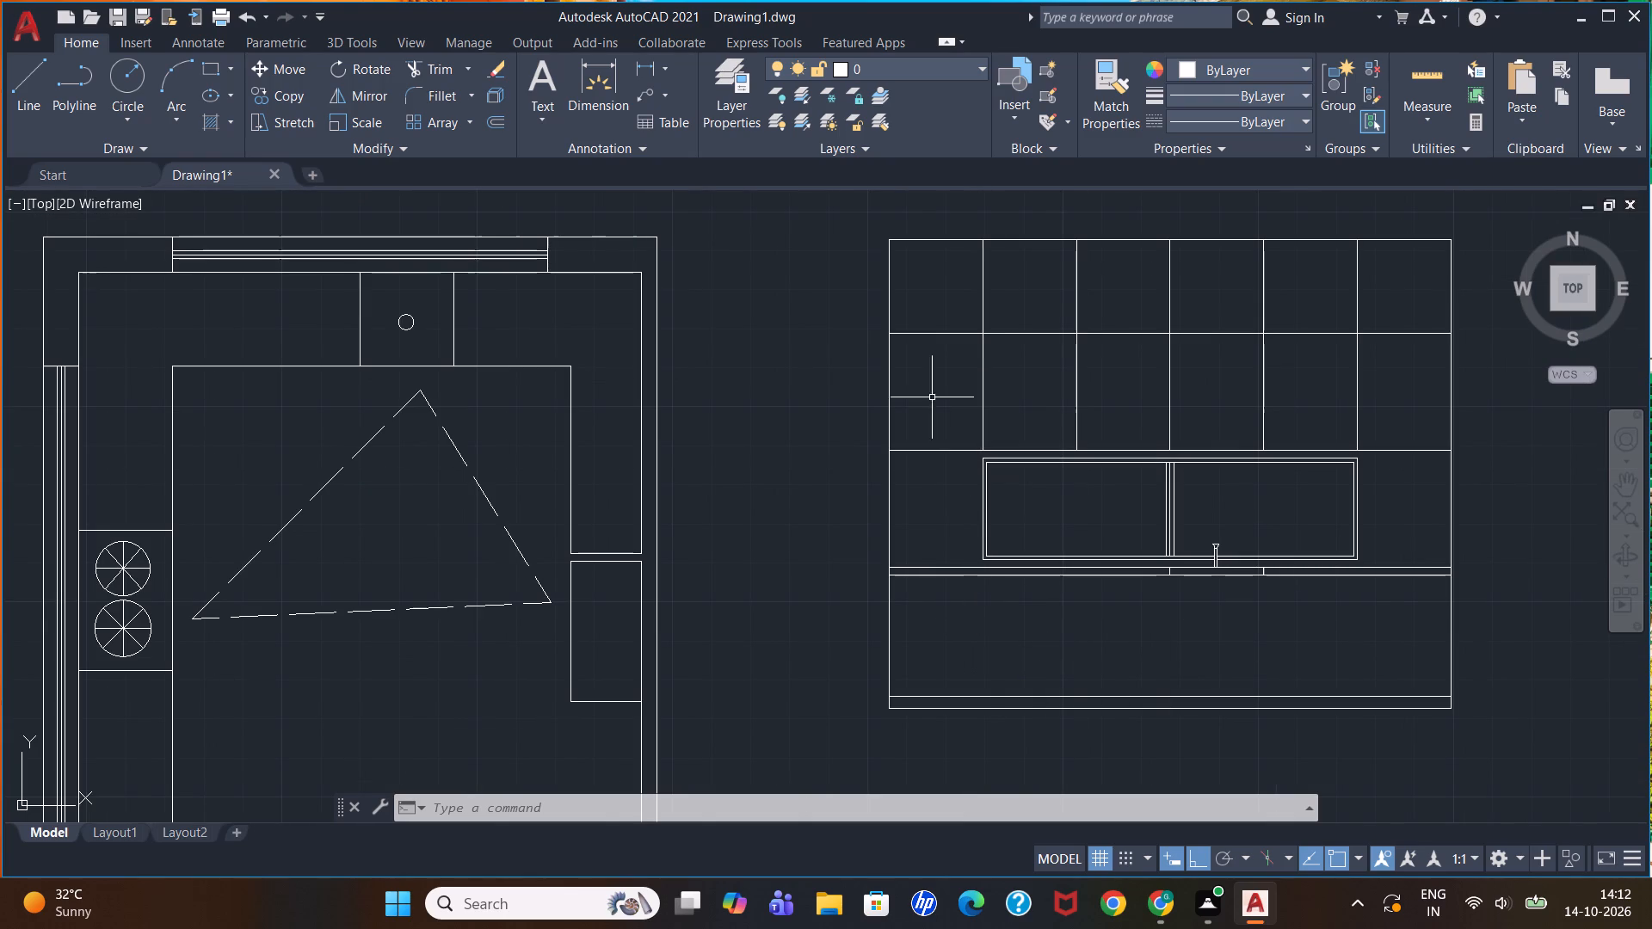
left_click(891, 380)
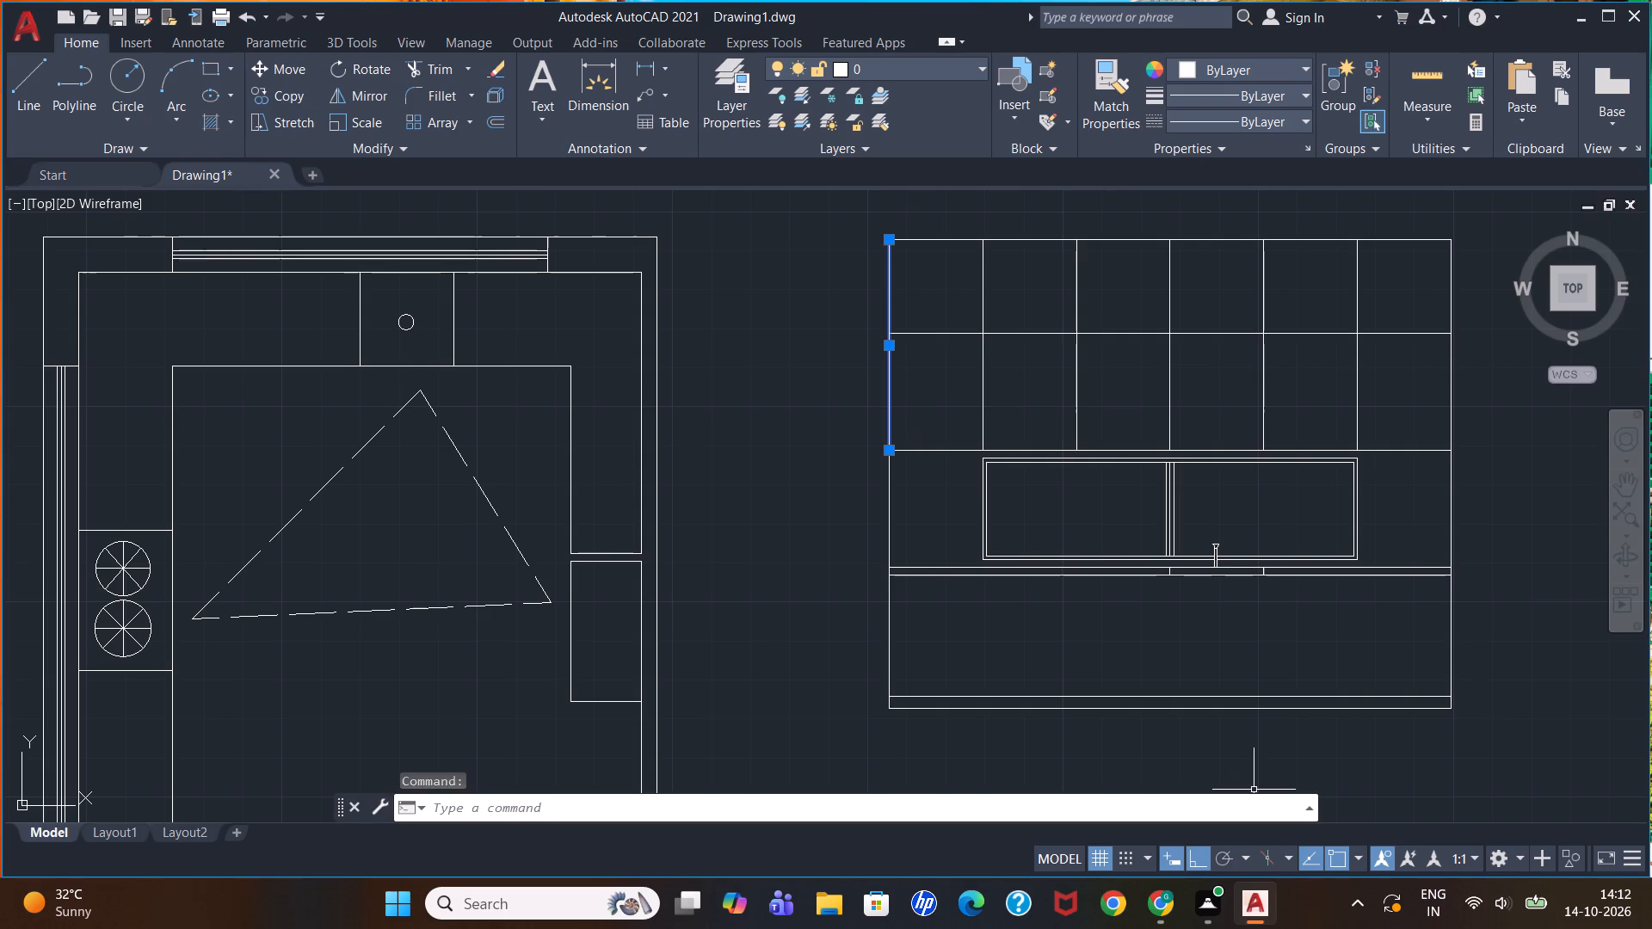
key("Delete")
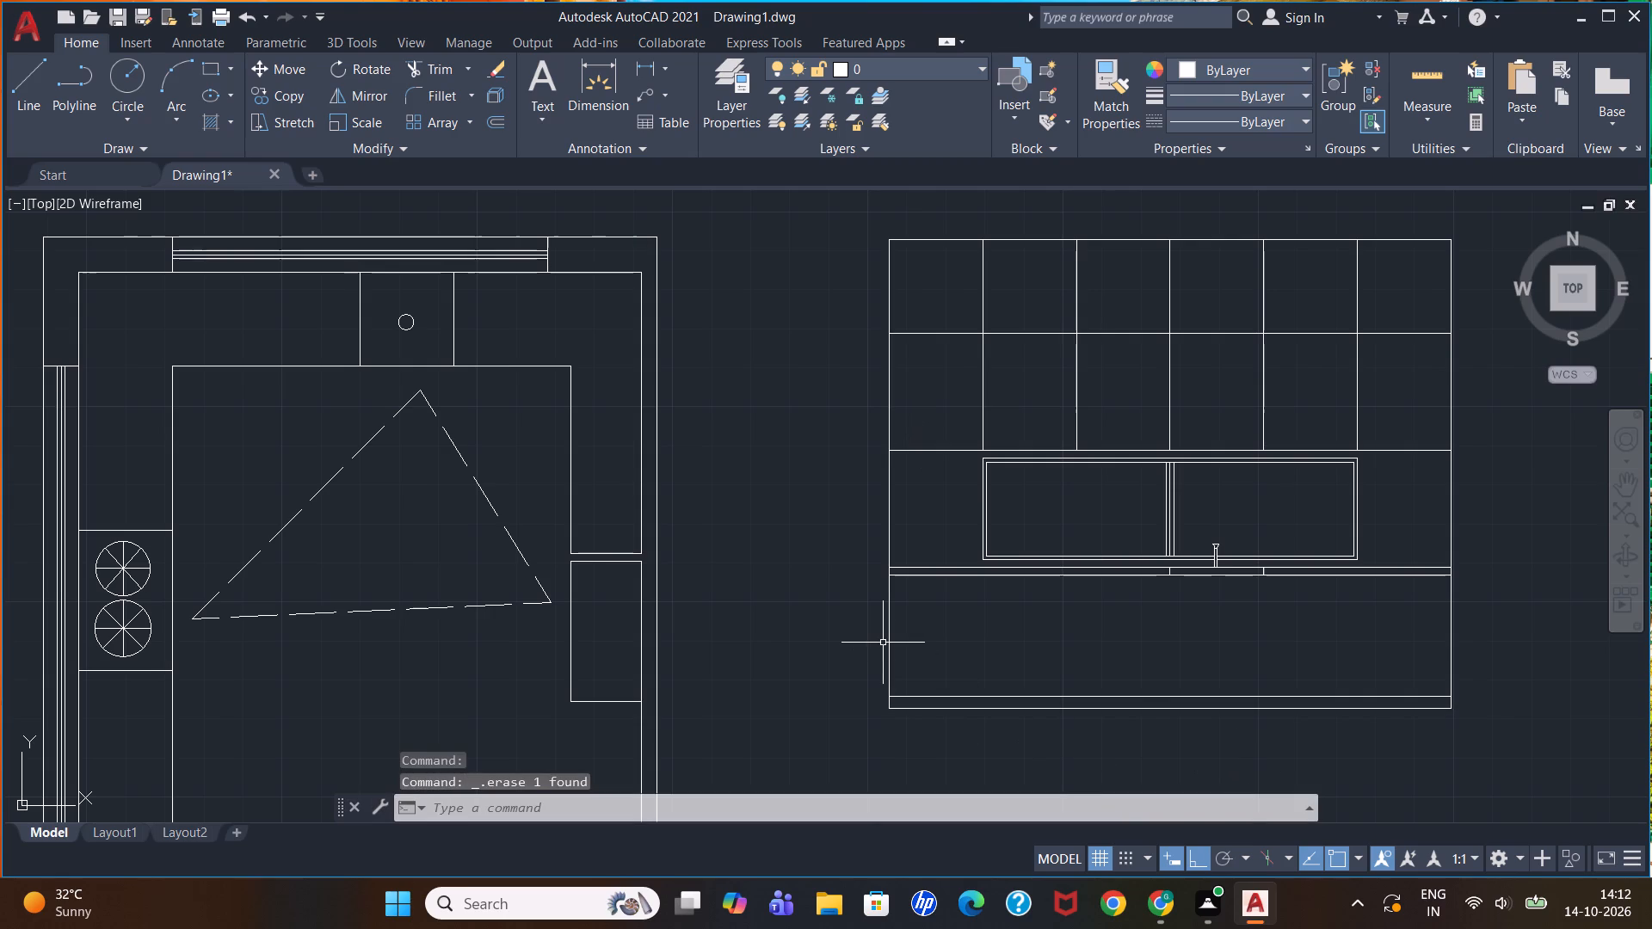
Draw two 2'-7" vertical lines from the sink's bottom corners down to the upper of the elevation's two base lines.
key("l")
key("Return")
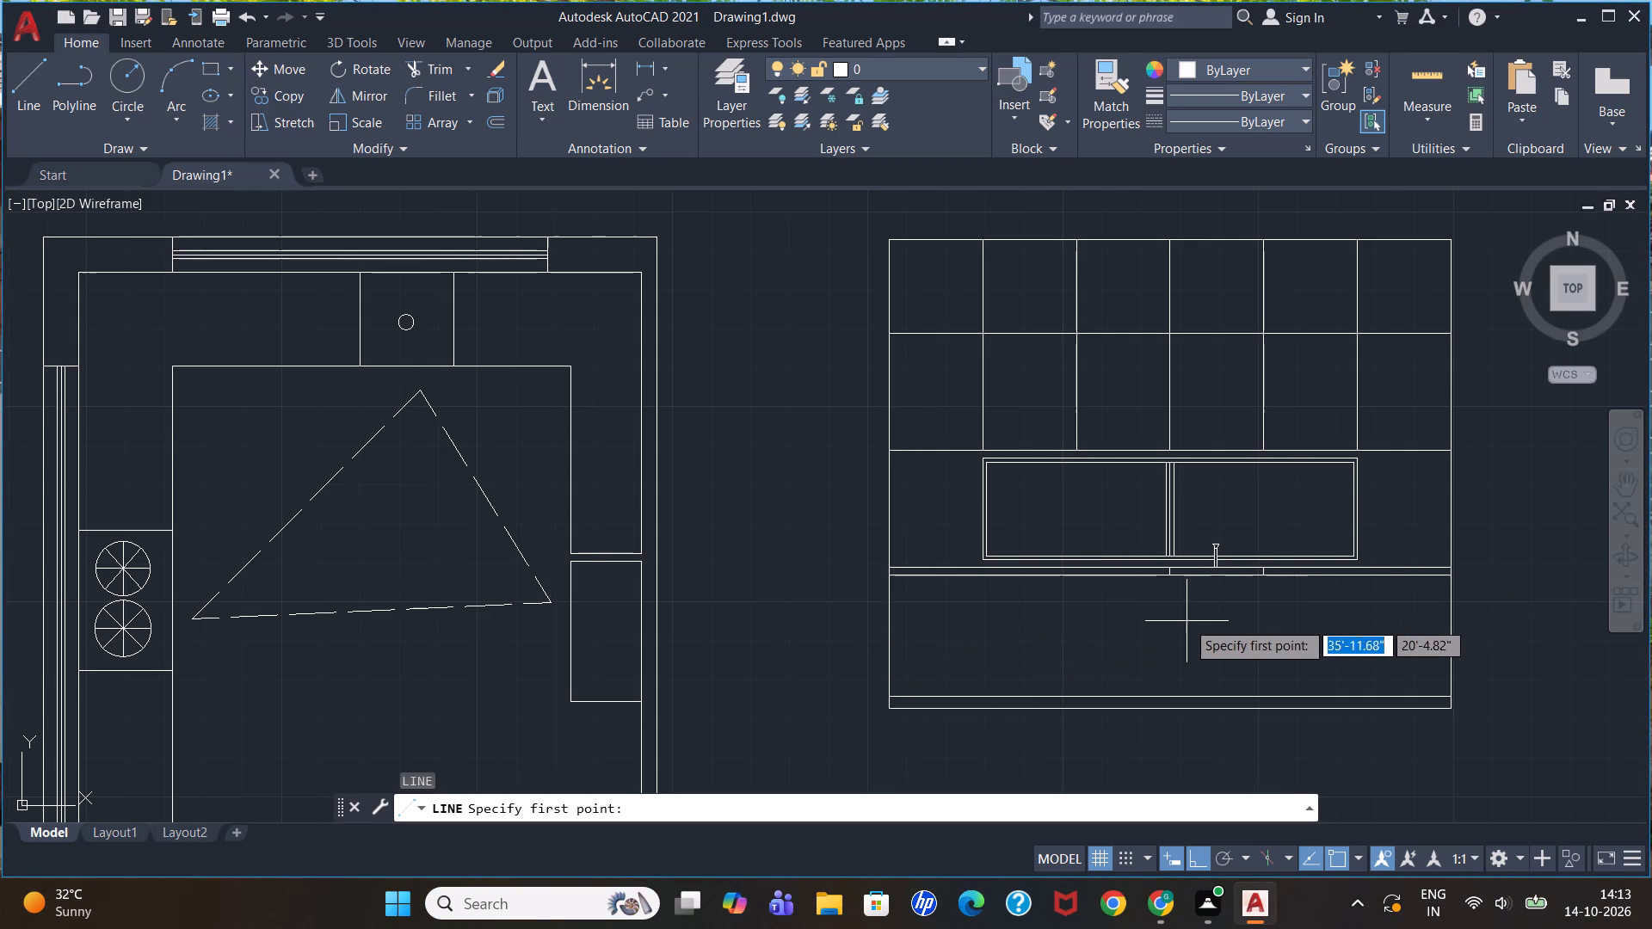
scroll(1196, 609, "up", 1)
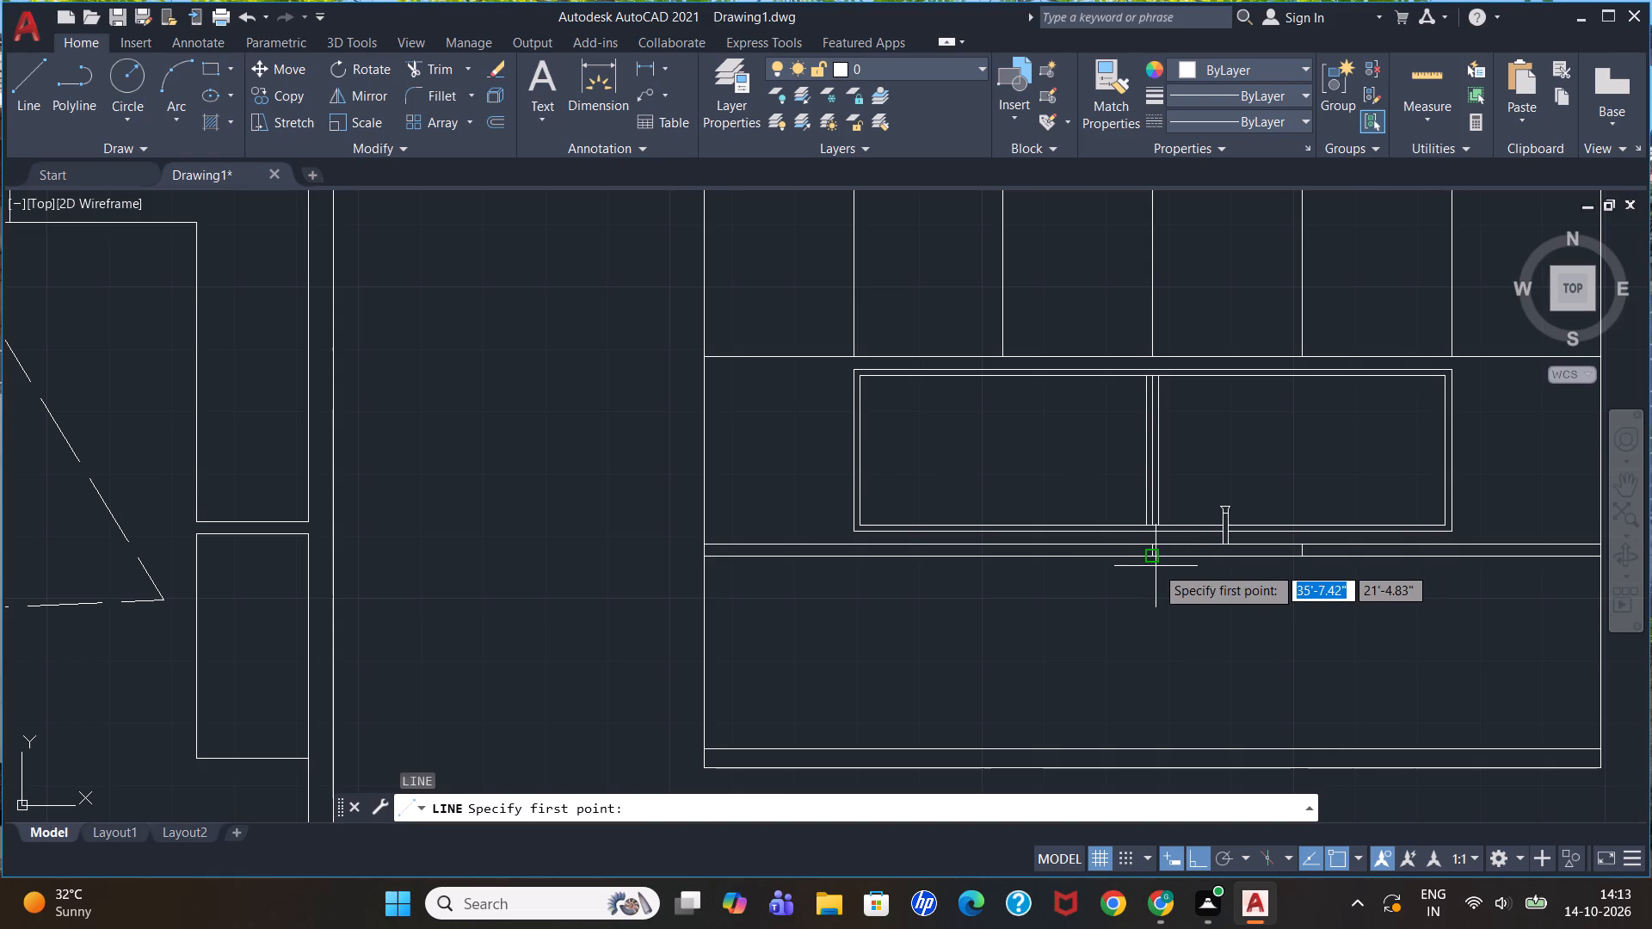
left_click(1156, 566)
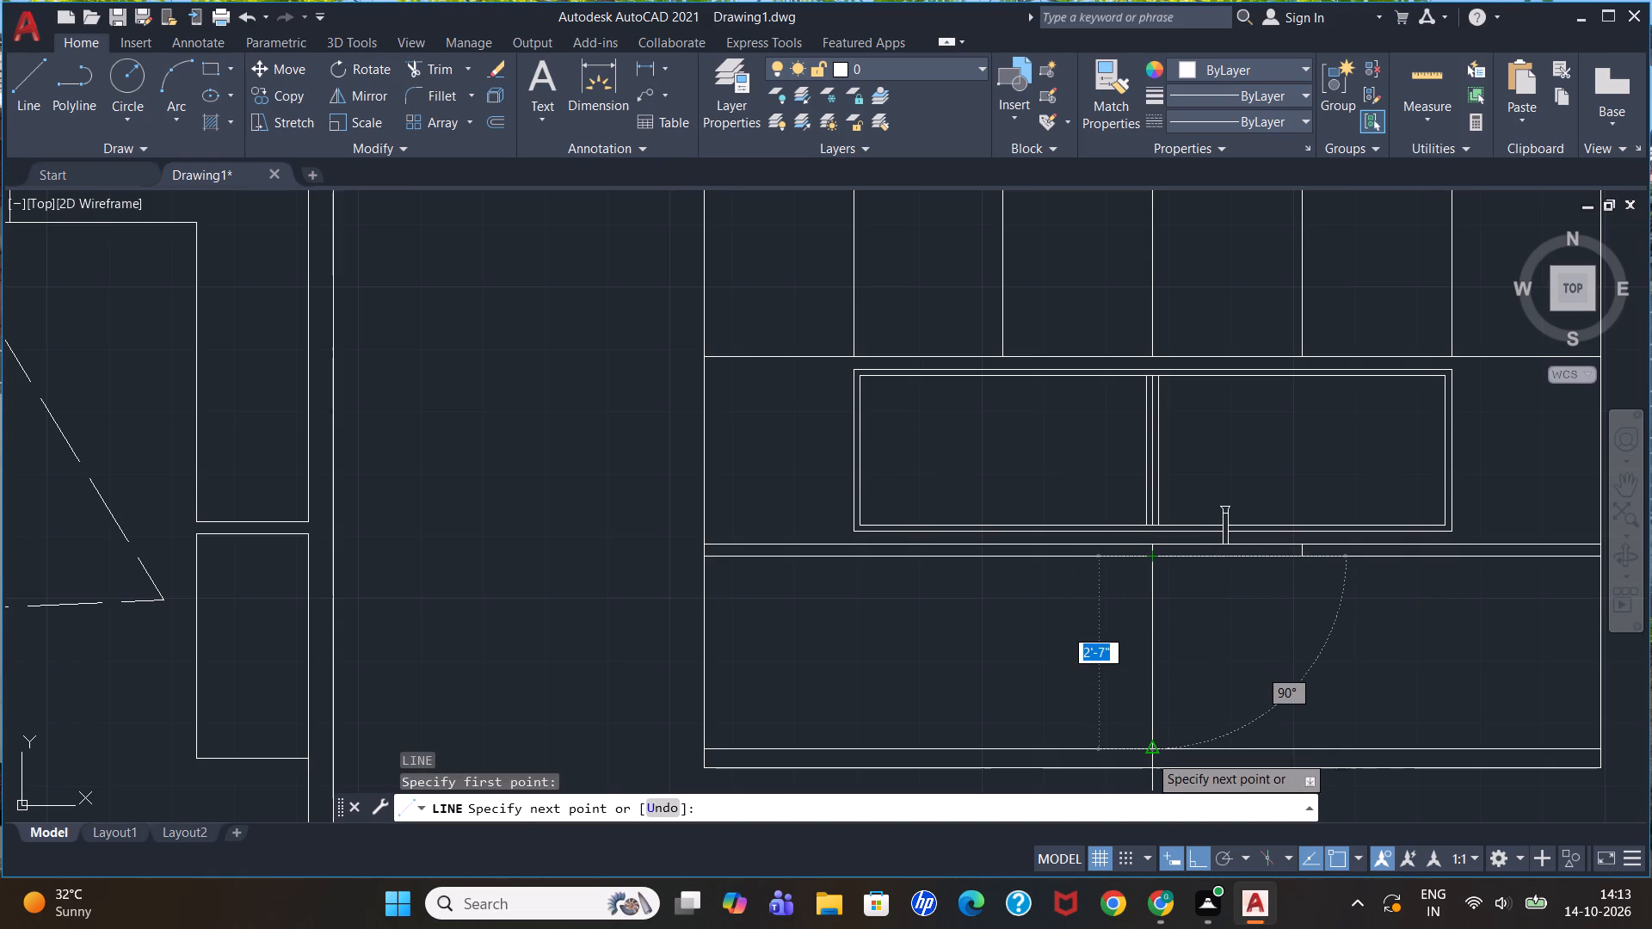
left_click(1156, 751)
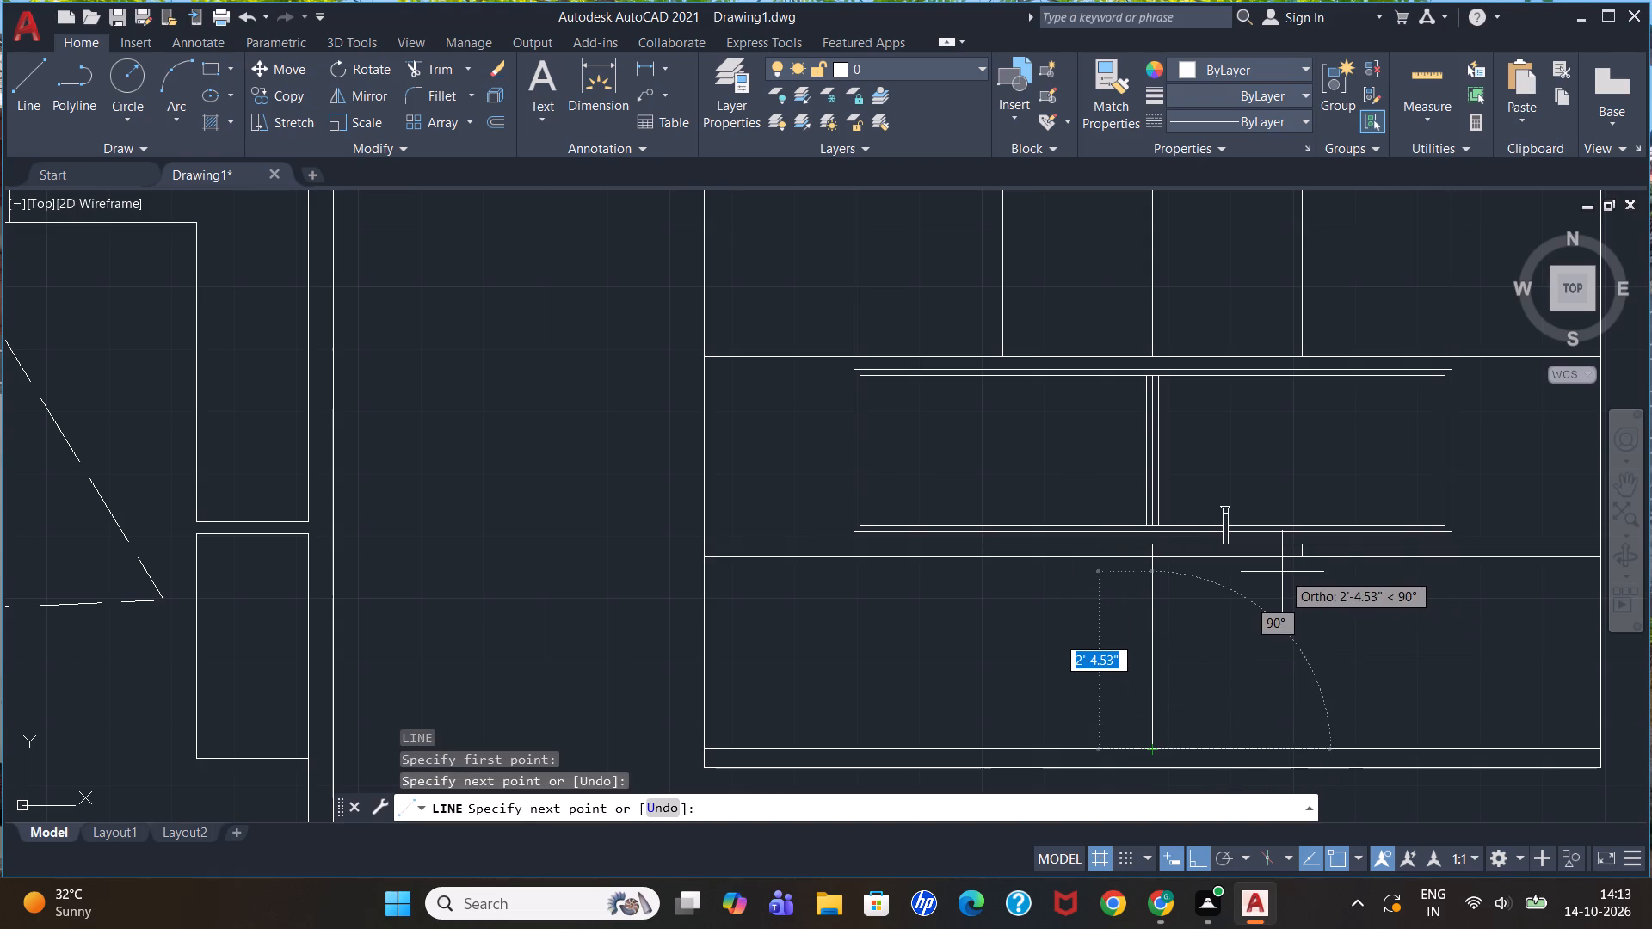
key("Escape")
key("l")
key("Return")
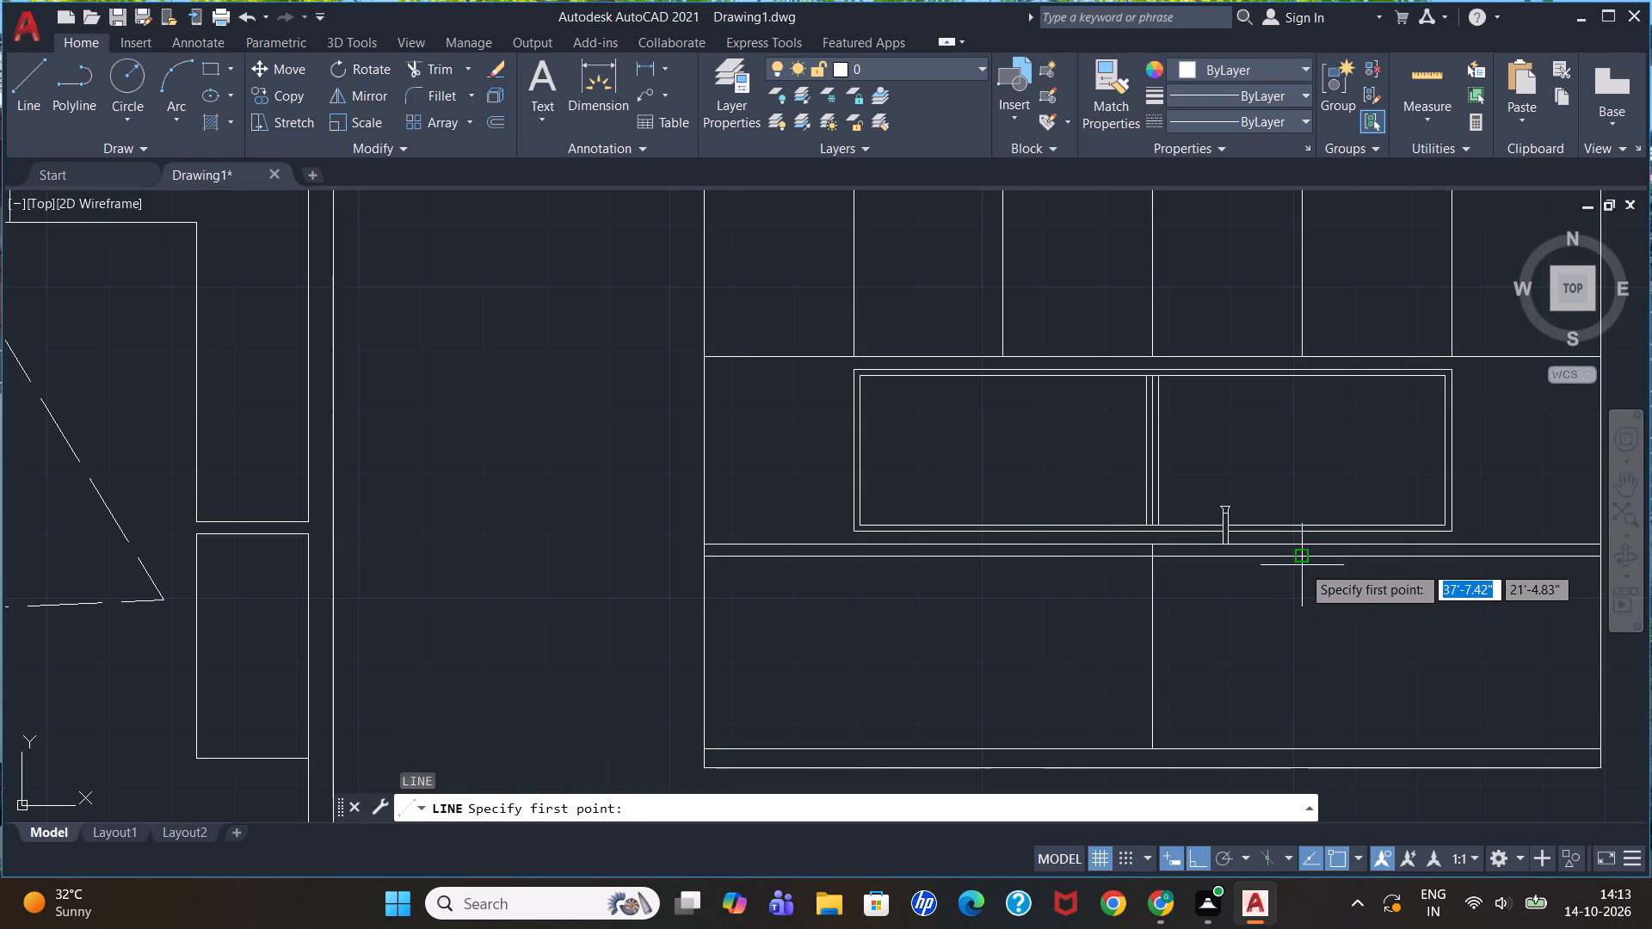
left_click(1302, 565)
left_click(1300, 747)
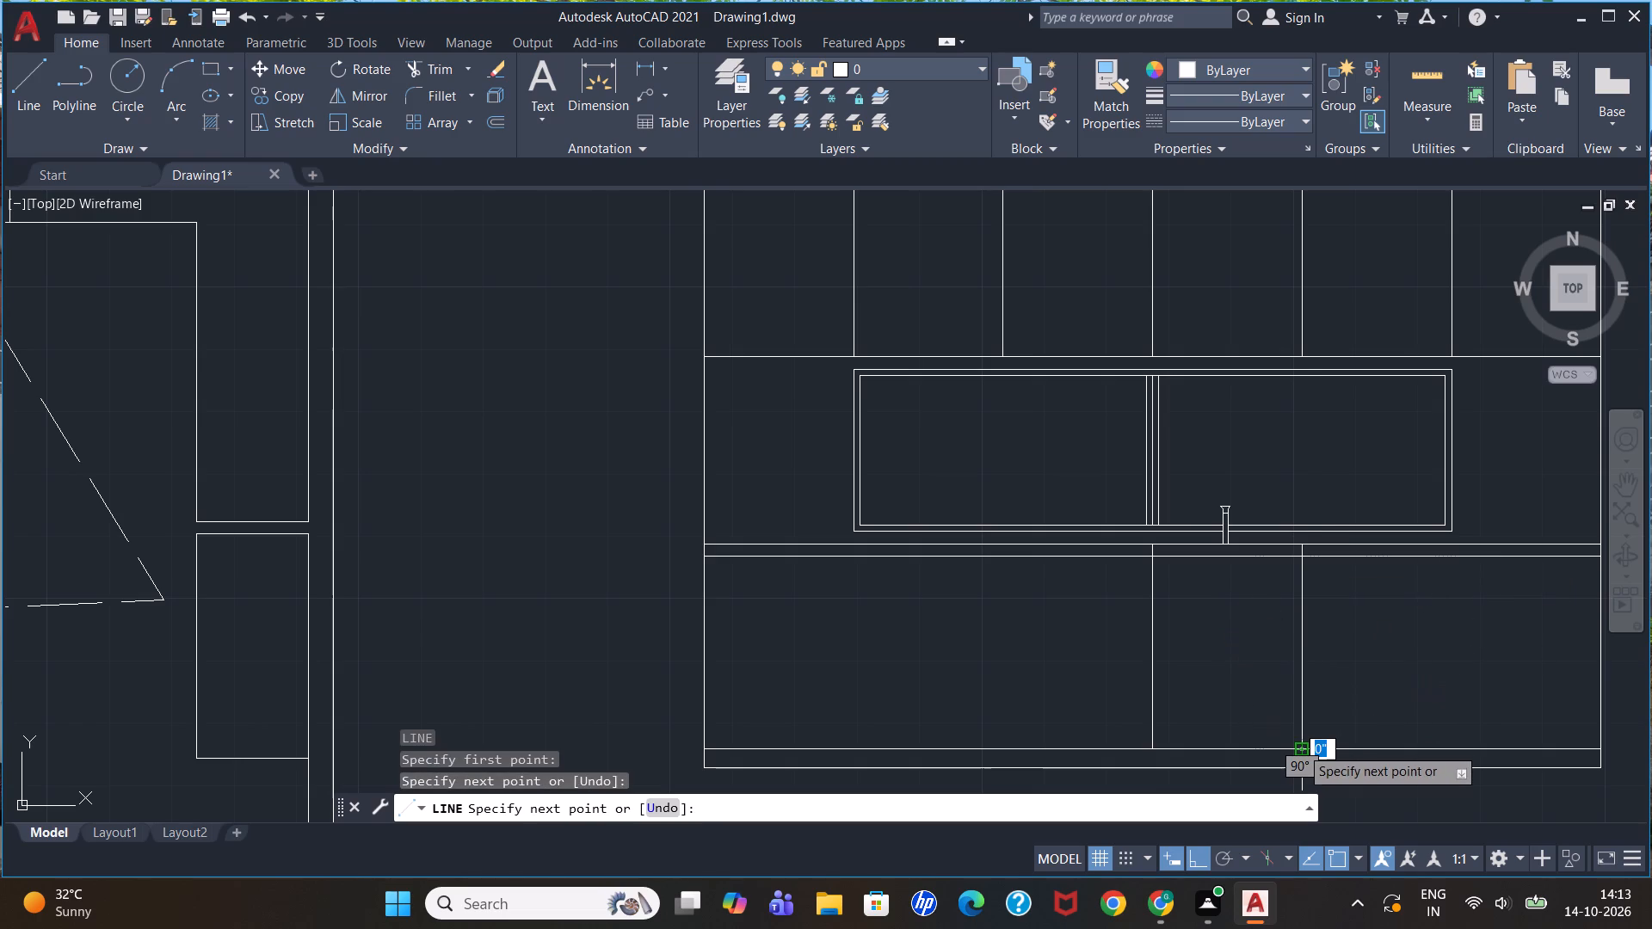
key("Escape")
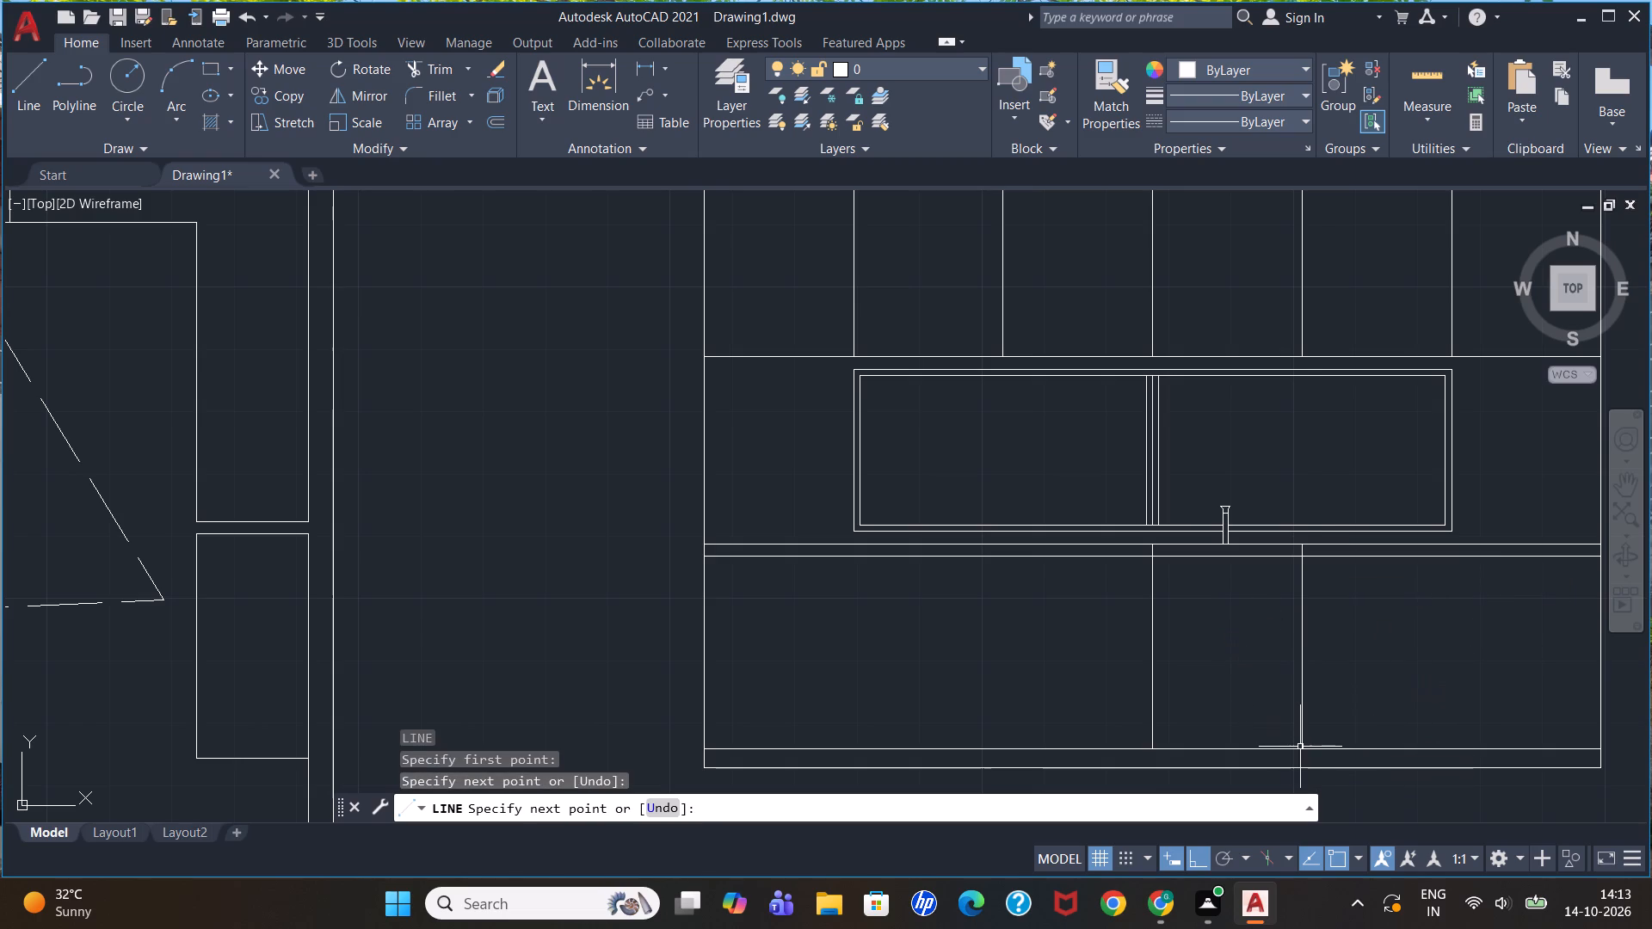
Offset the right sink cabinet line 1' to the left to split the sink cabinet into two doors.
key("o")
key("Return")
key("1")
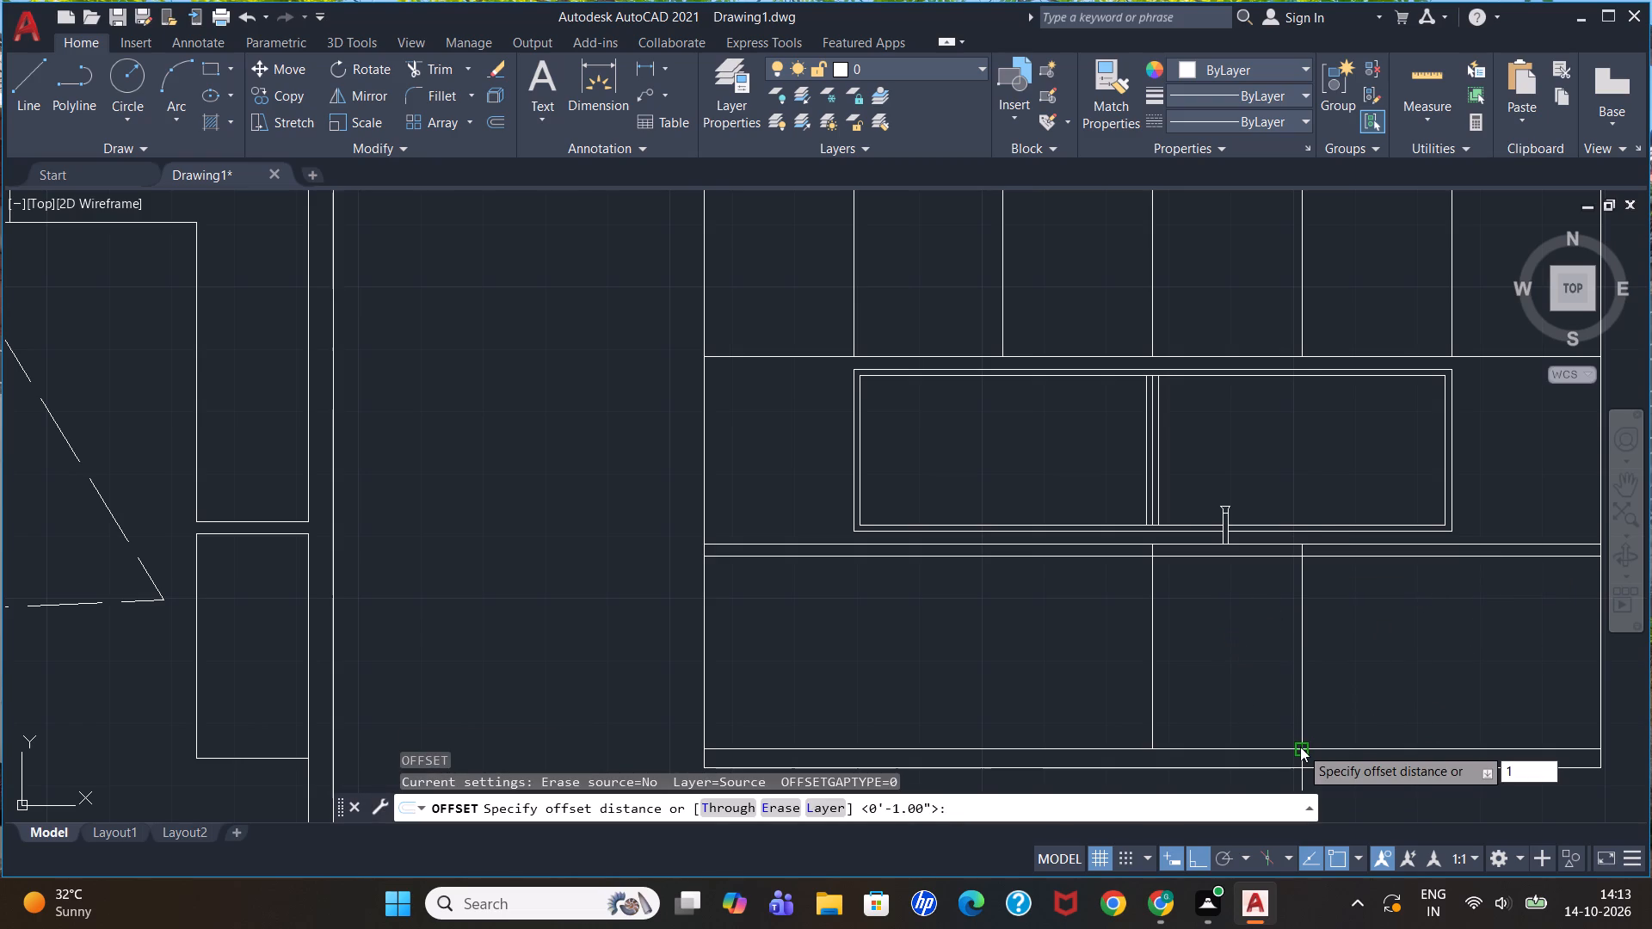
key("apostrophe")
key("Return")
left_click(1302, 690)
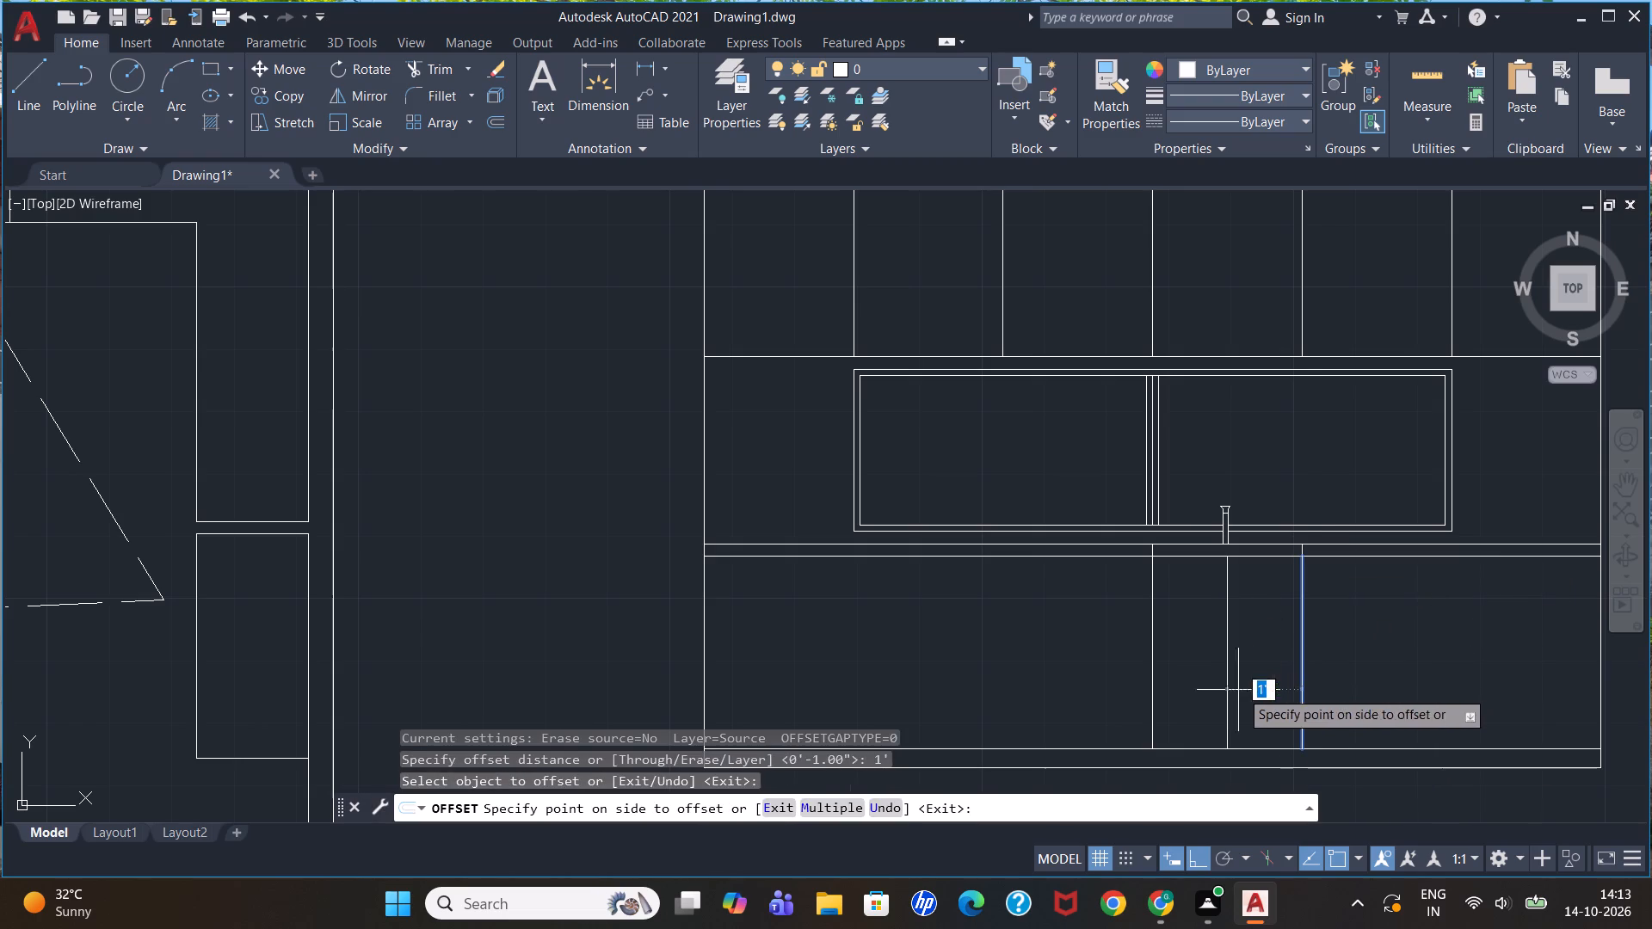
left_click(1184, 700)
key("Escape")
key("Escape")
key("Escape")
key("Escape")
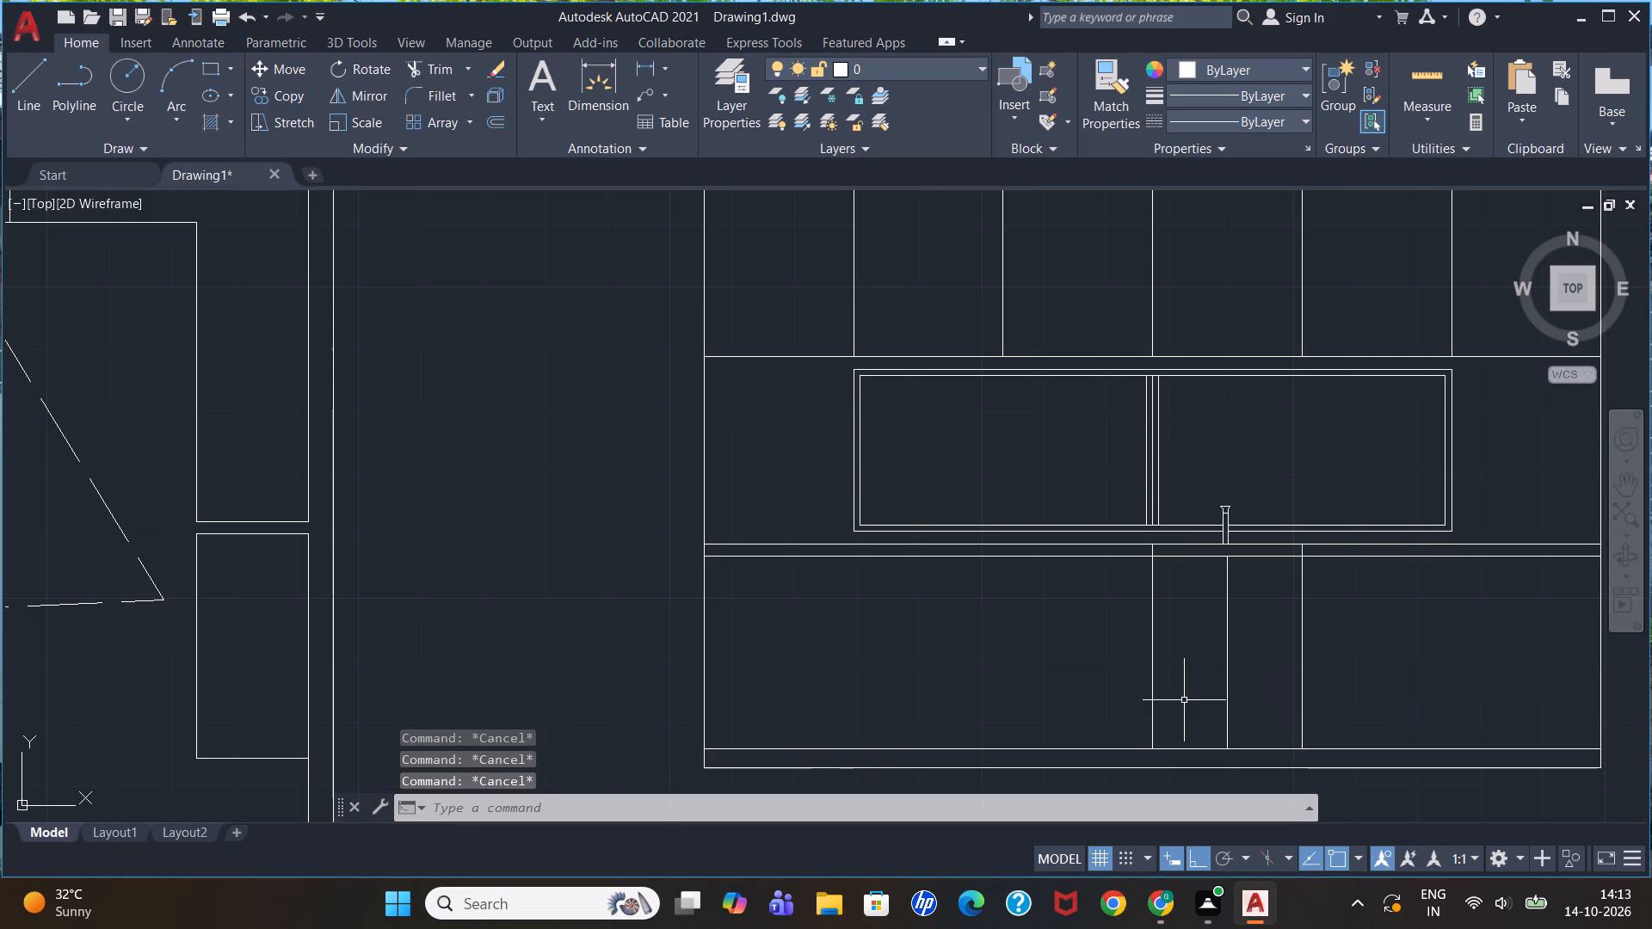
key("Escape")
scroll(1184, 700, "down", 2)
scroll(1236, 722, "up", 1)
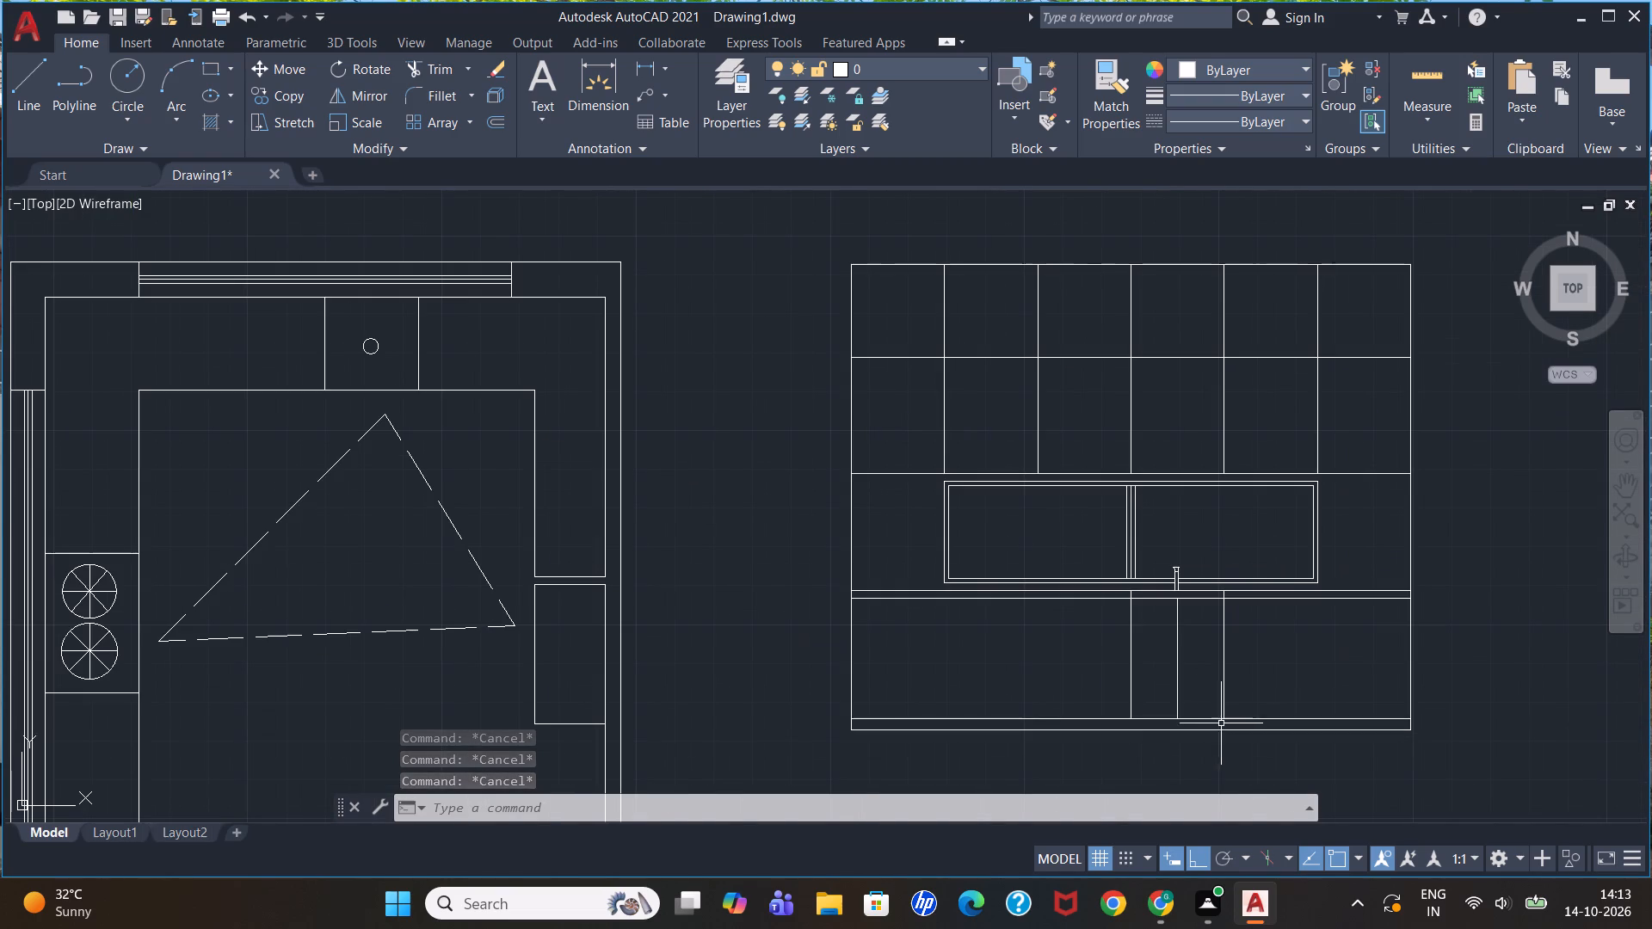
Measure the horizontal distance from the elevation's left edge to the sink cabinet's left line.
scroll(1154, 694, "up", 1)
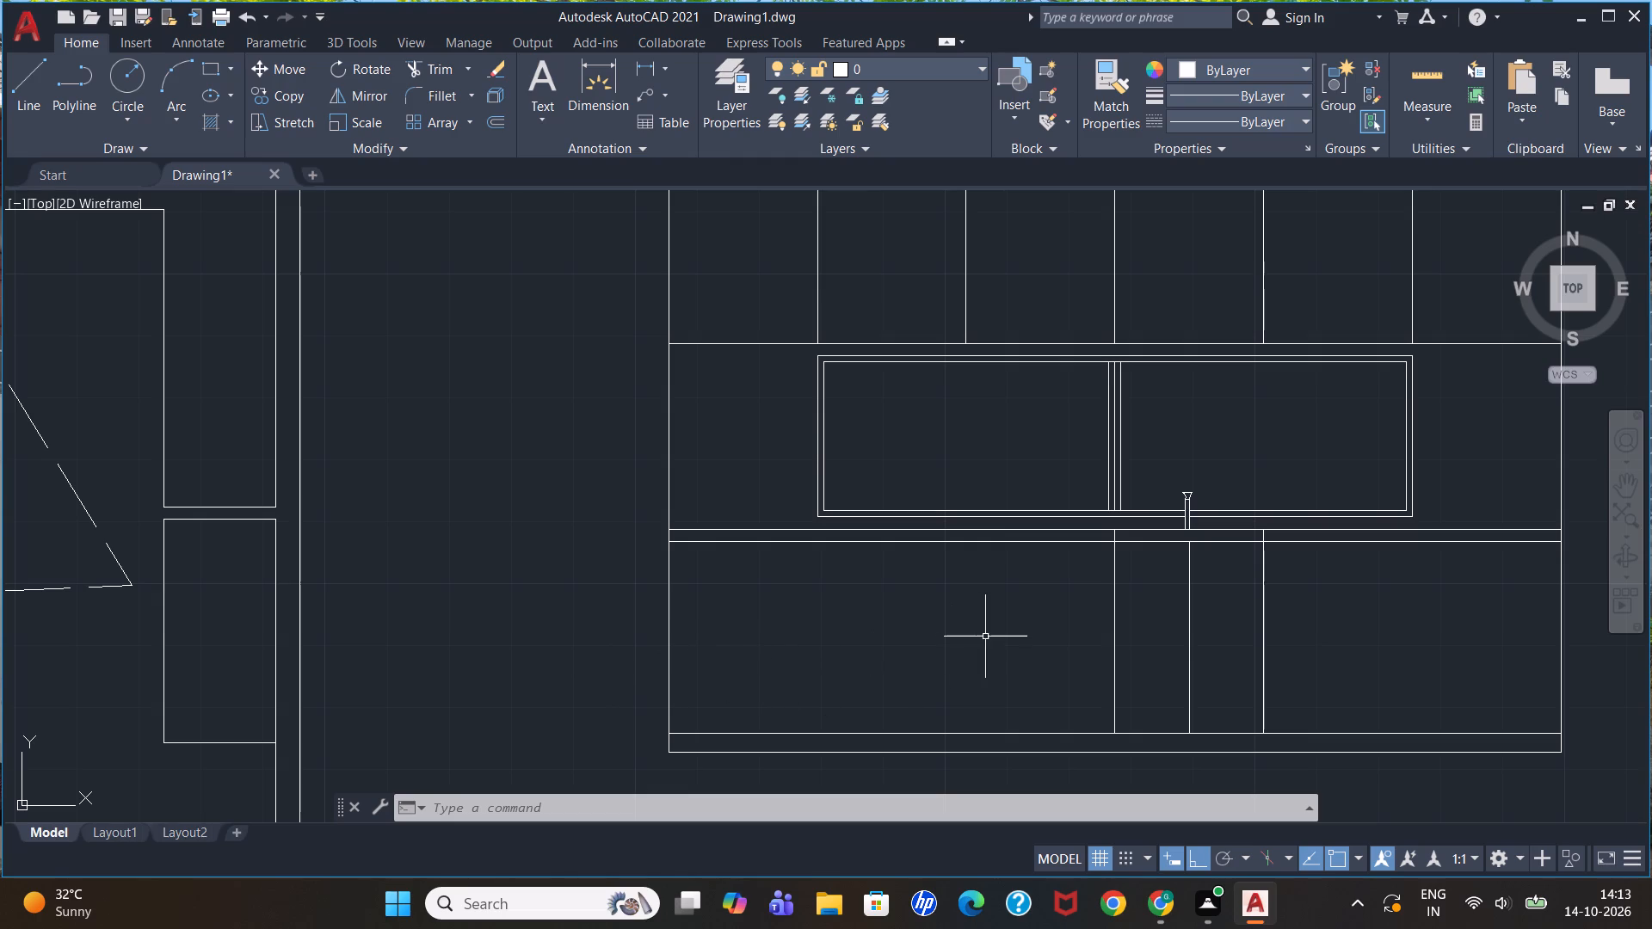
left_click(640, 74)
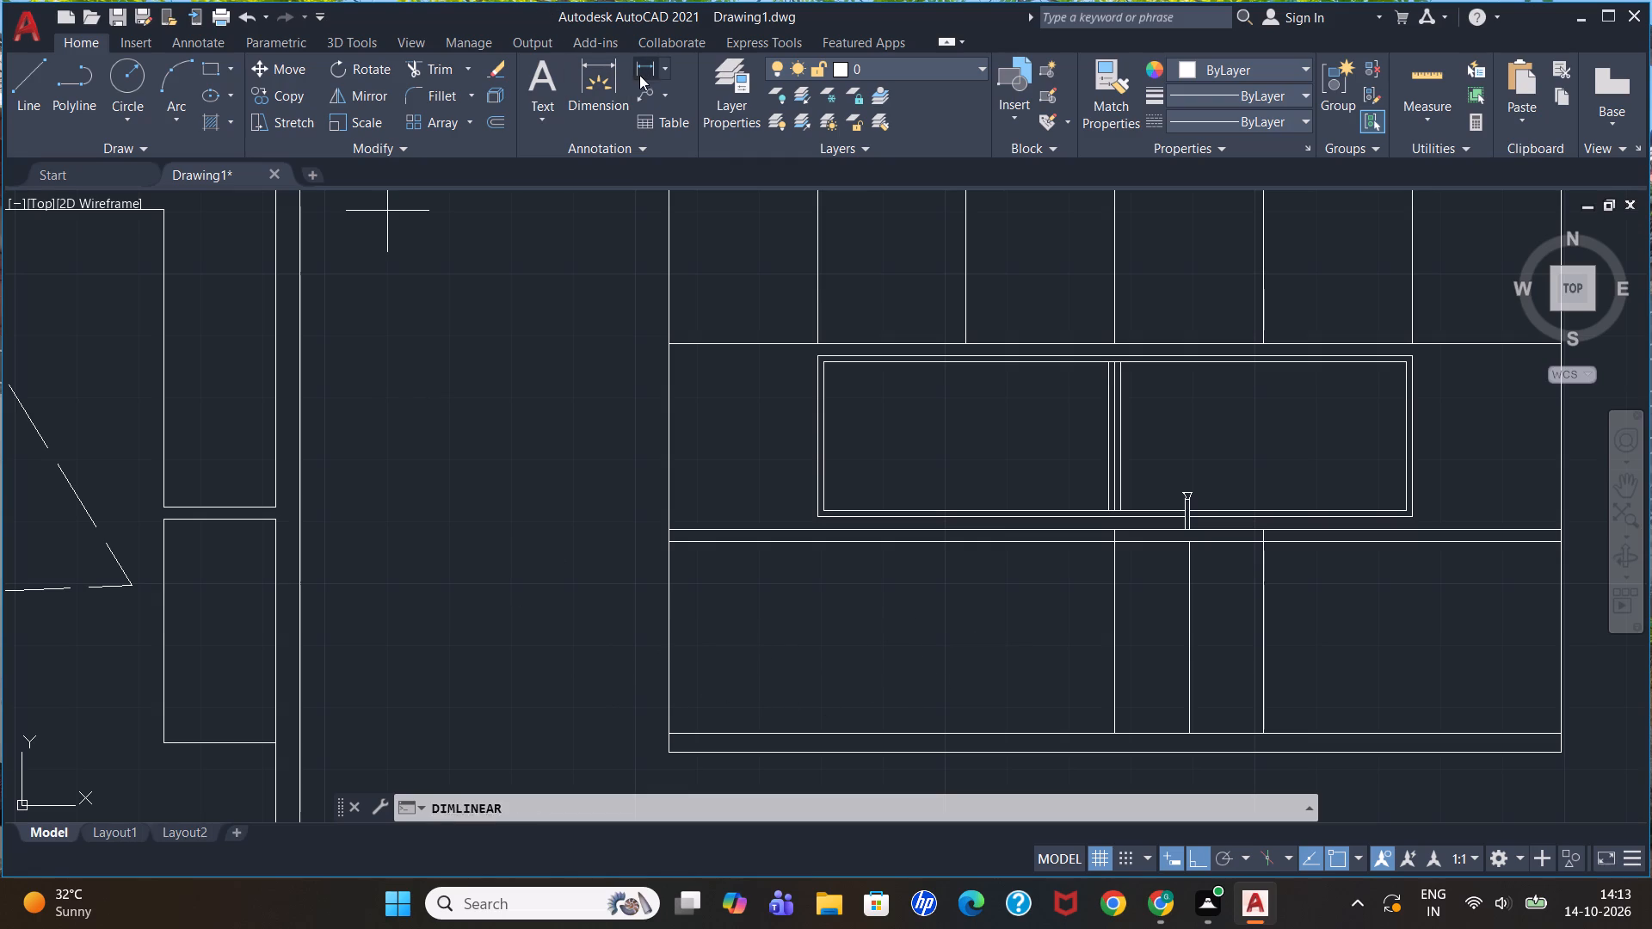
left_click(668, 624)
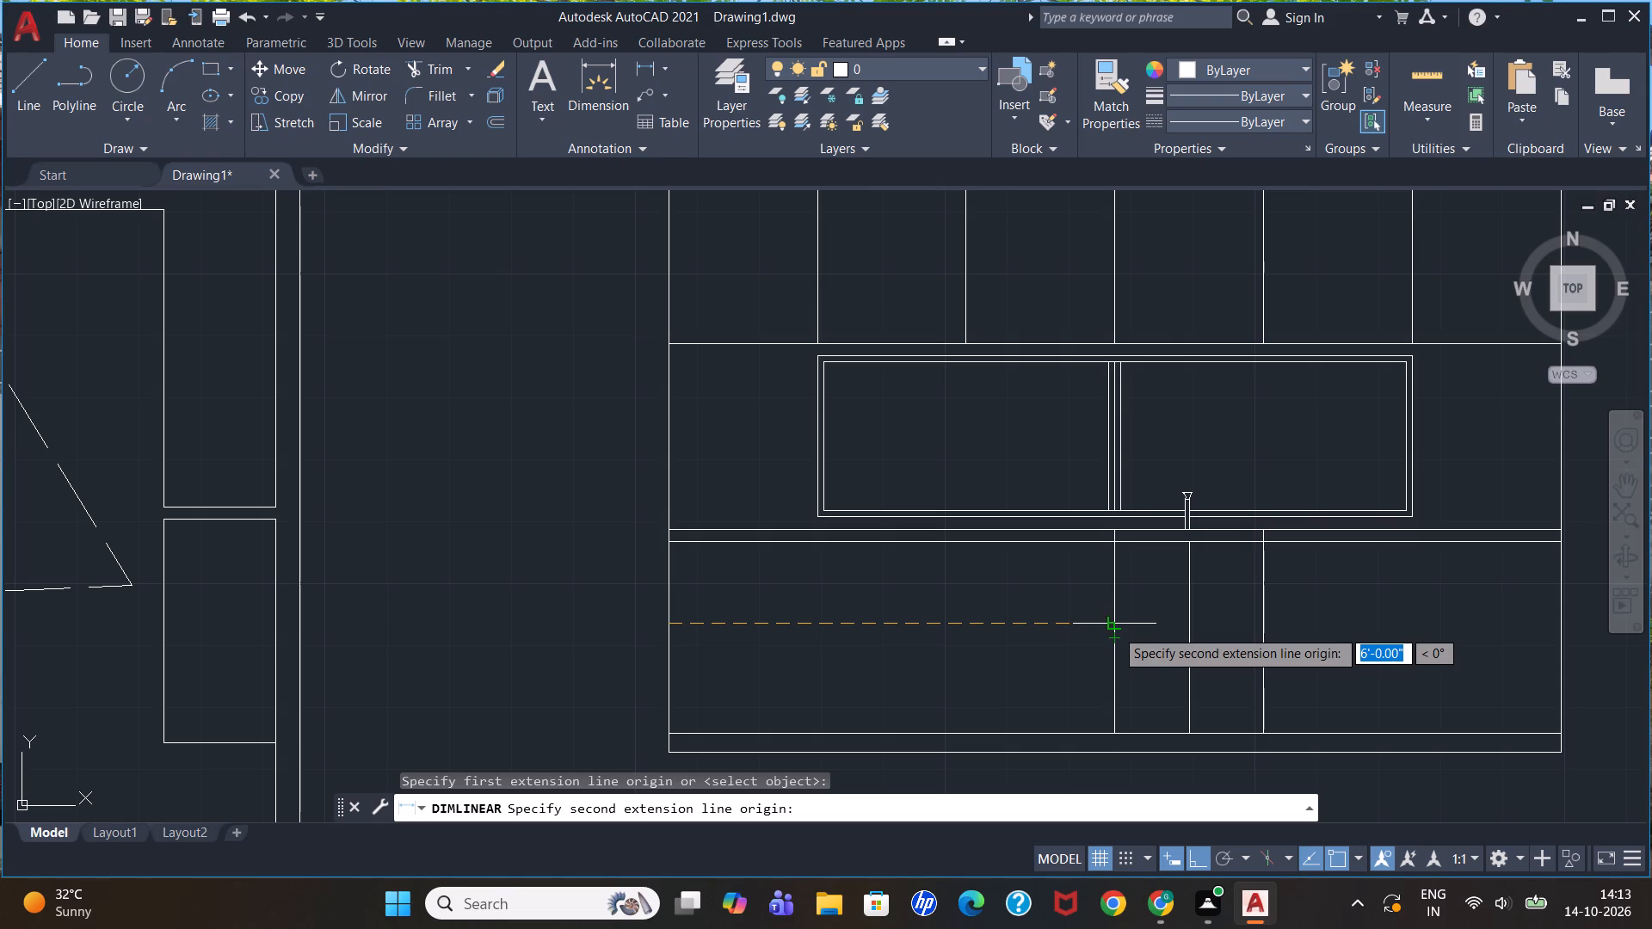
key("Escape")
Offset base cabinet dividers at 2' spacing, two to the left of the sink cabinet and one to its right.
key("o")
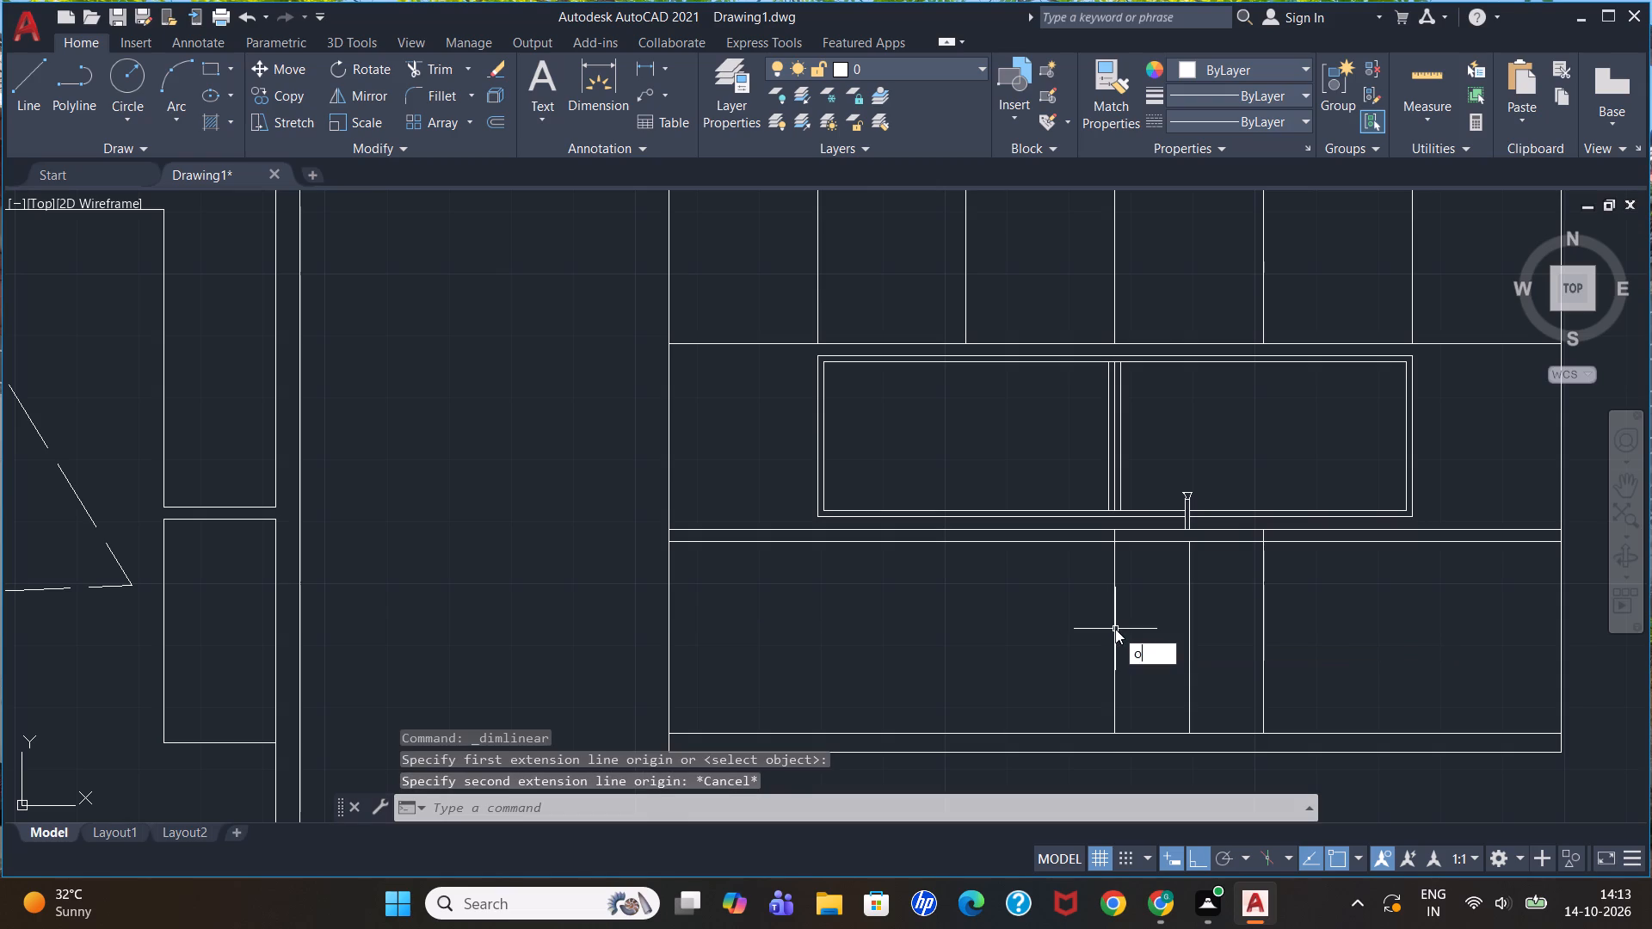
key("Return")
key("2")
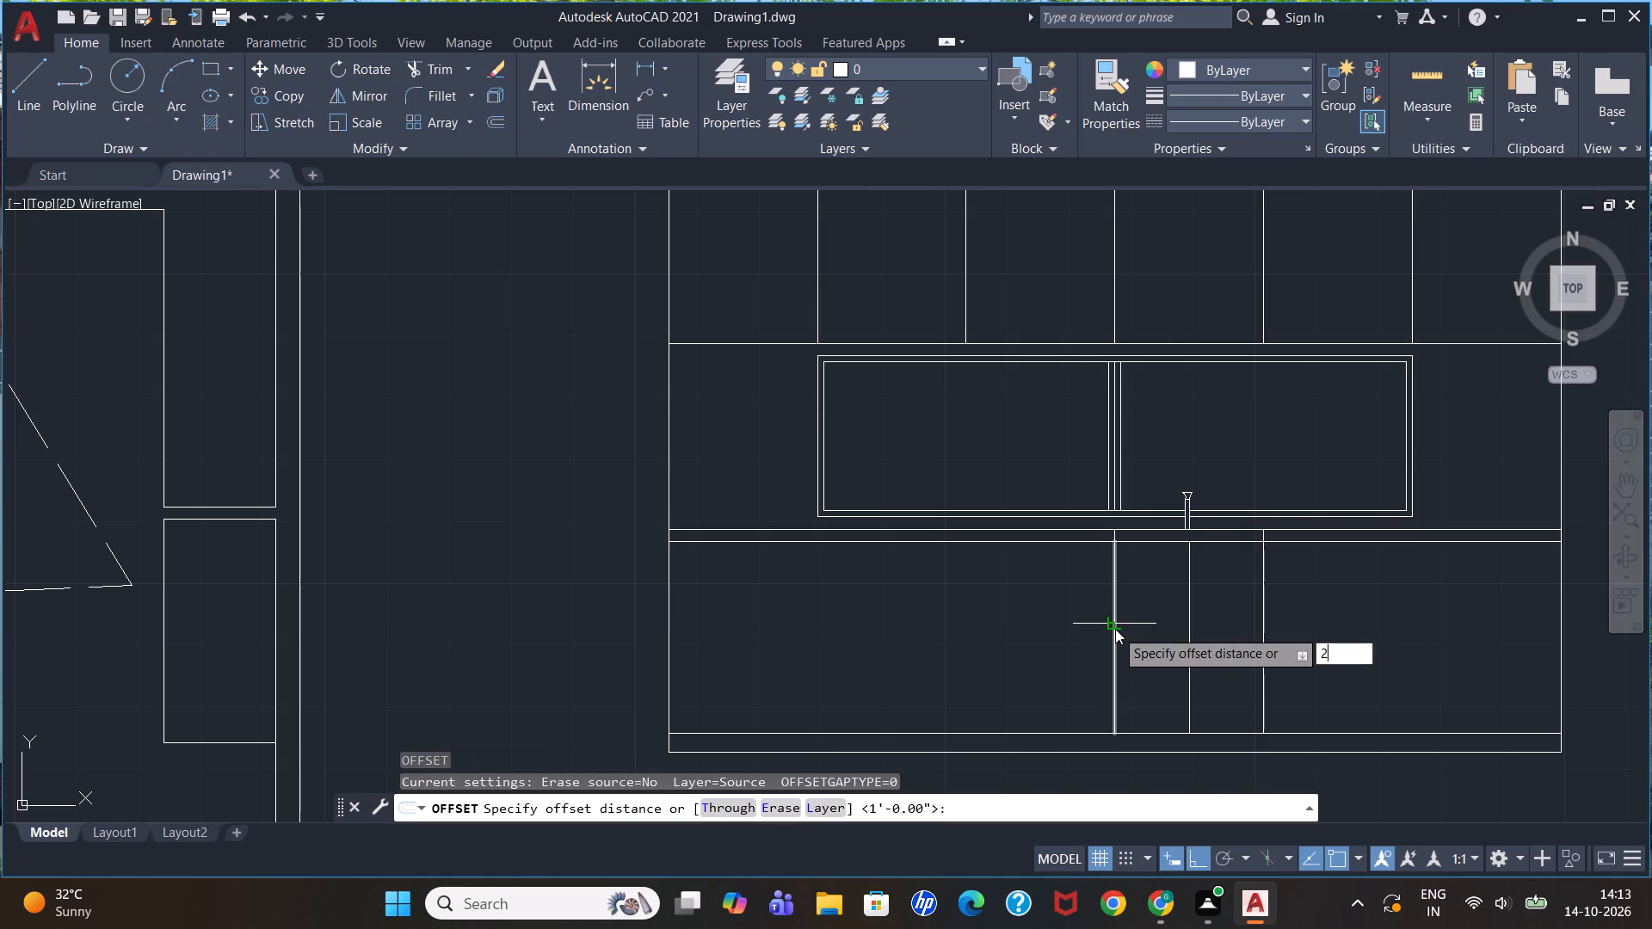
key("apostrophe")
key("Return")
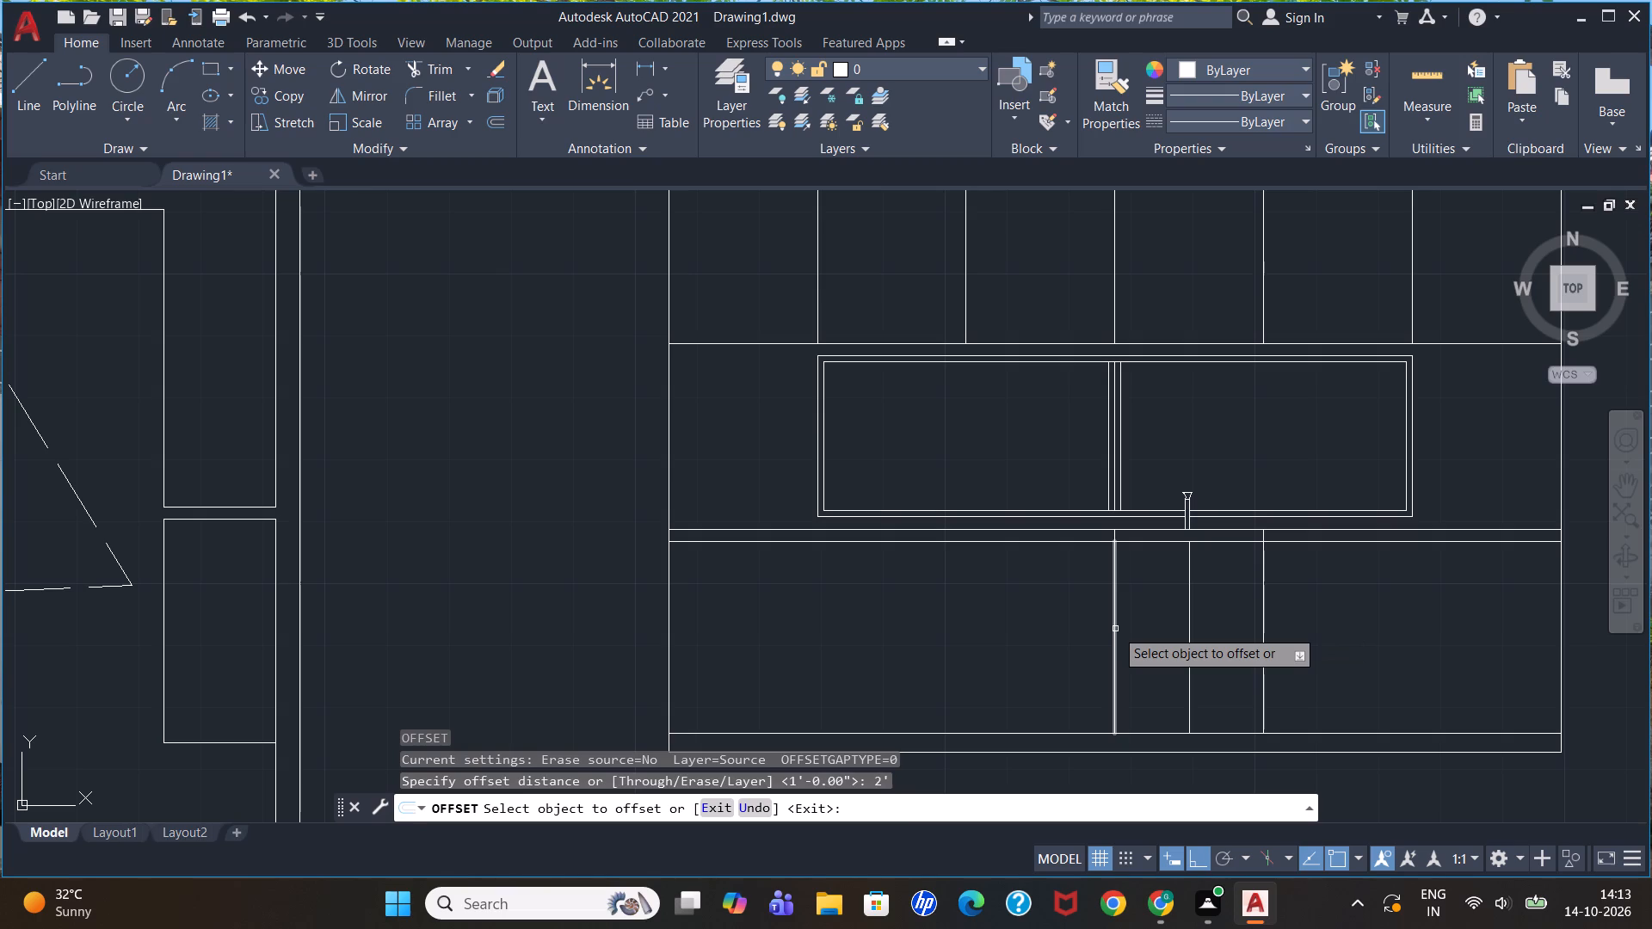
left_click(1115, 629)
left_click(835, 710)
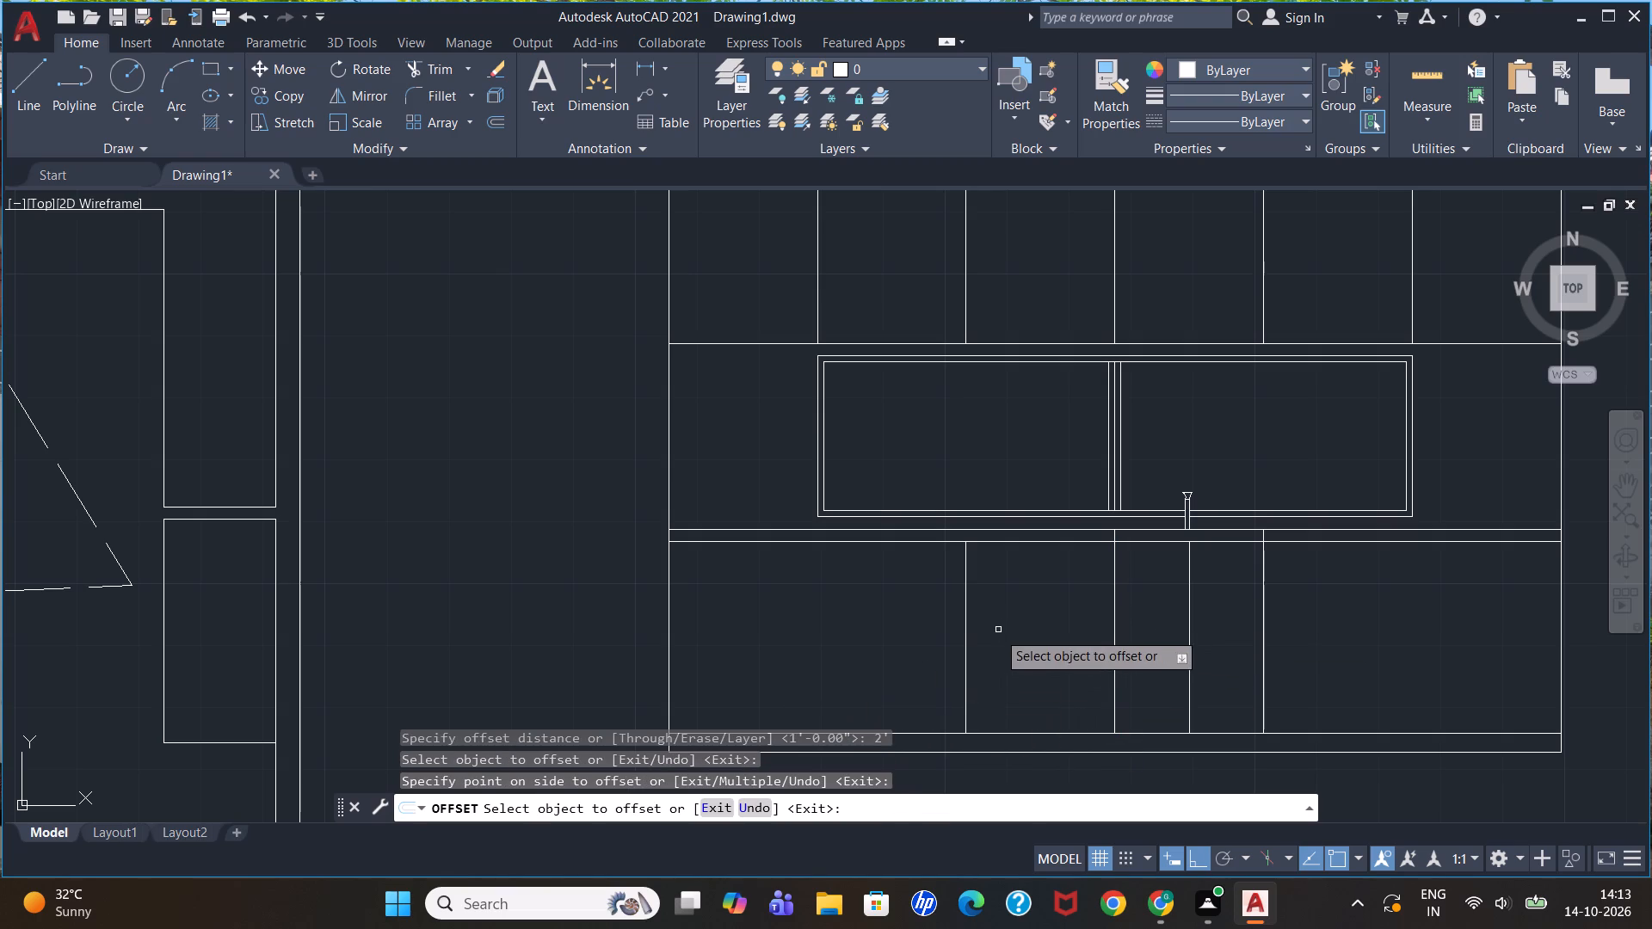
left_click(961, 640)
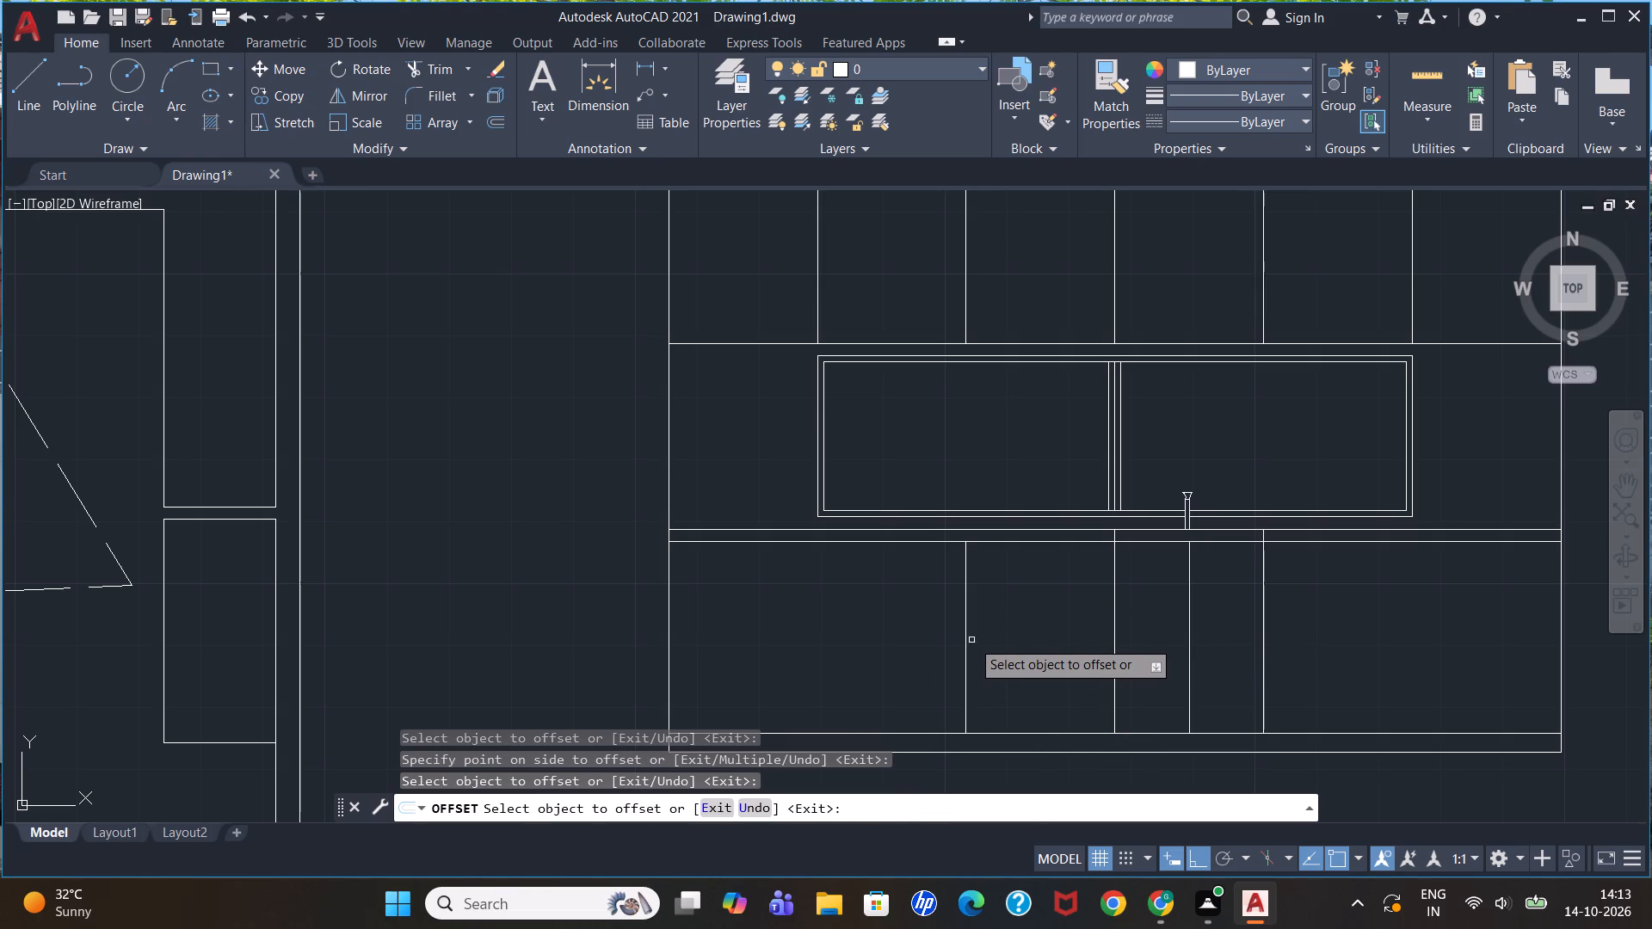
left_click(965, 635)
left_click(792, 641)
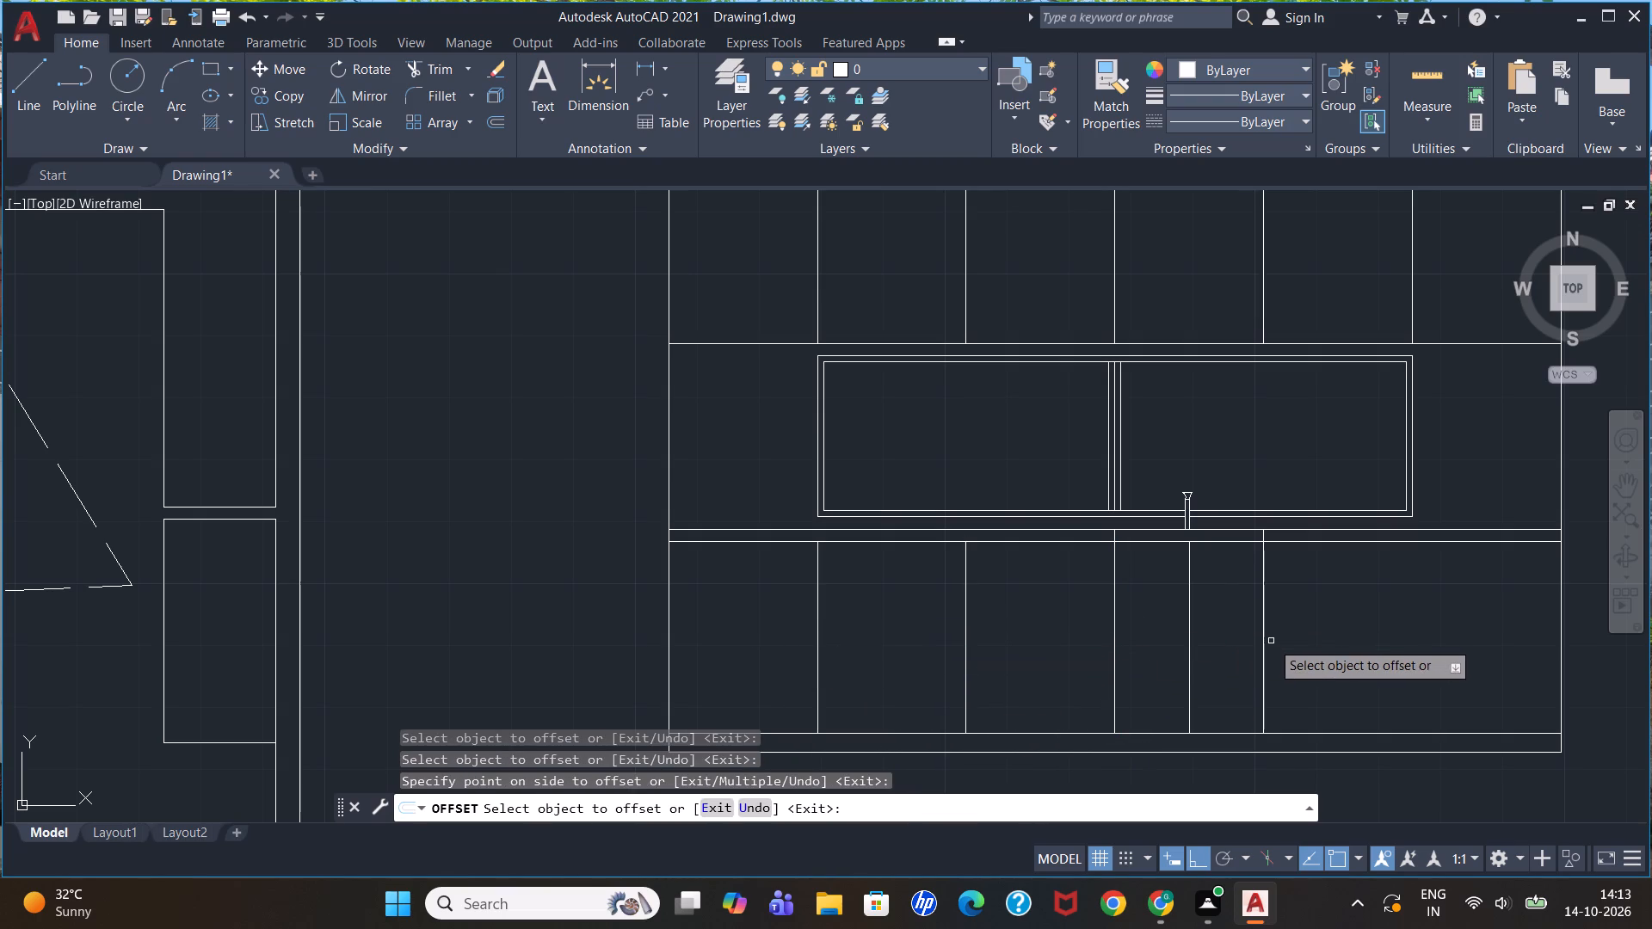
left_click(1264, 637)
left_click(1383, 634)
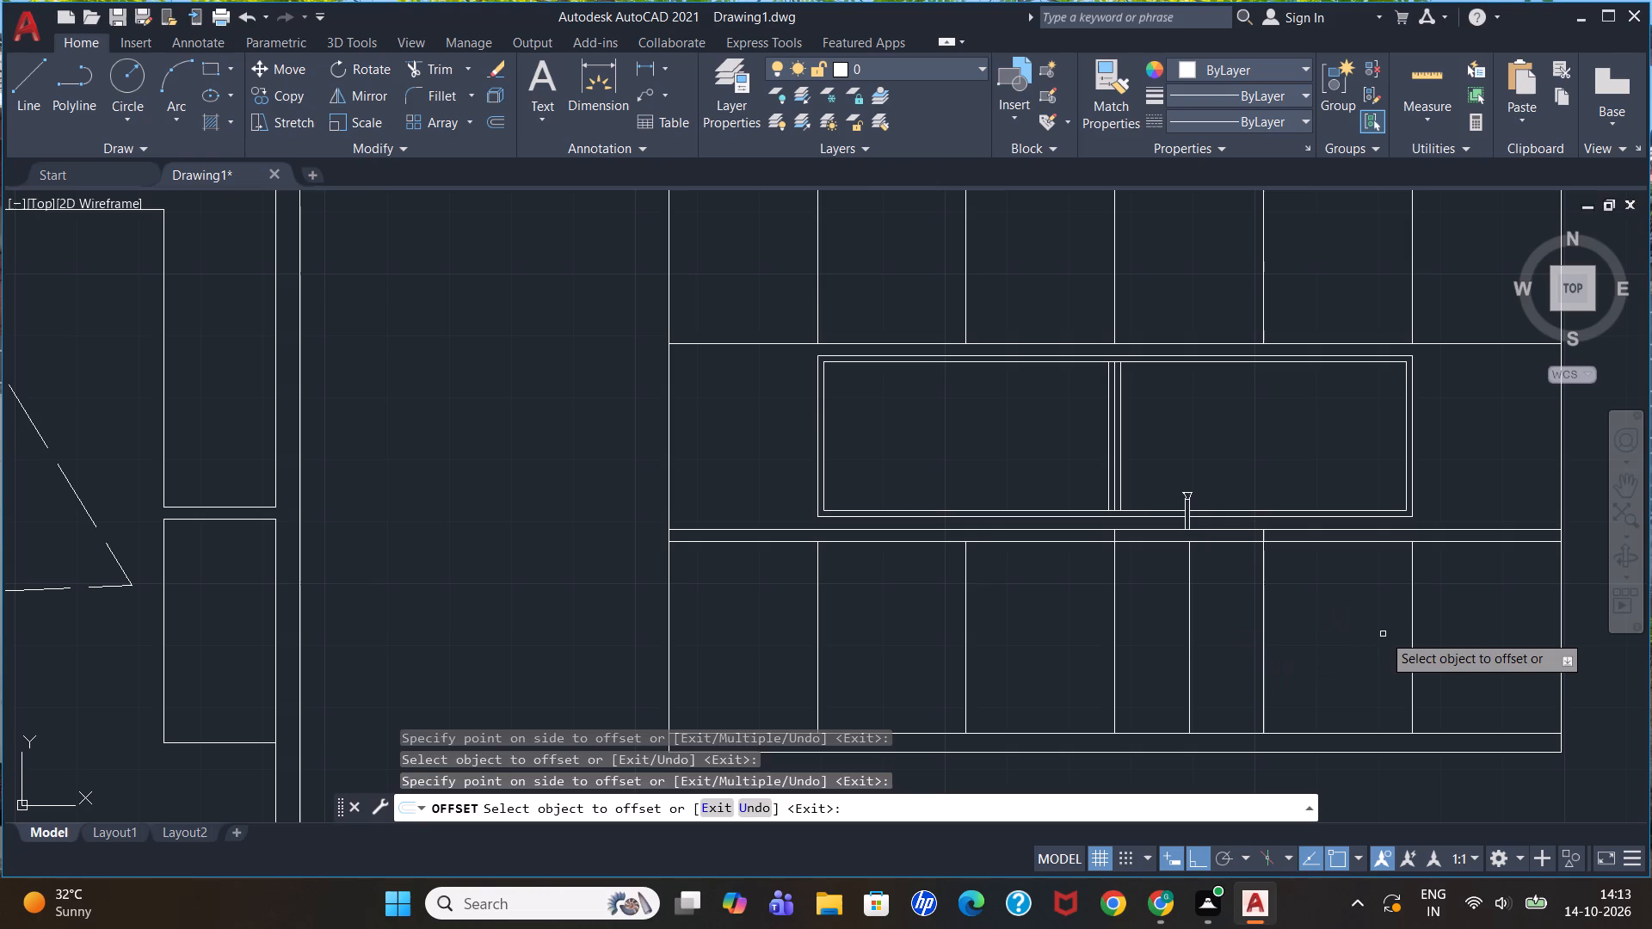
key("Escape")
key("Escape")
key("Escape")
key("Escape")
scroll(1387, 587, "down", 2)
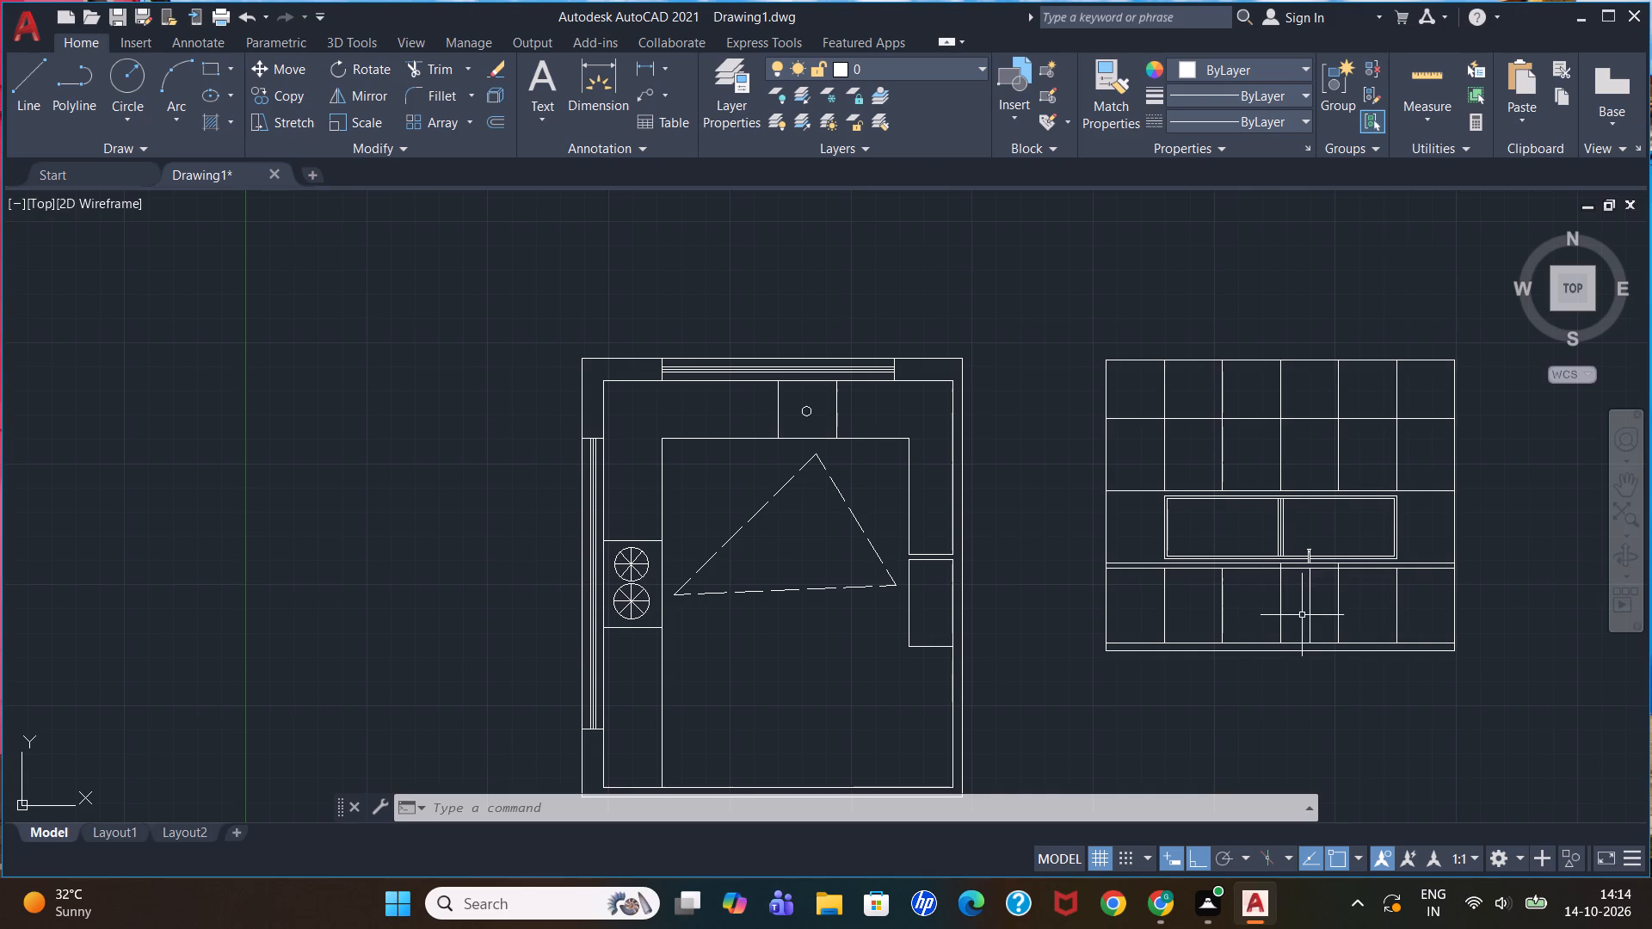
Delete the vertical line dividing the sink cabinet into two doors in the elevation.
scroll(1303, 606, "up", 2)
left_click(1314, 597)
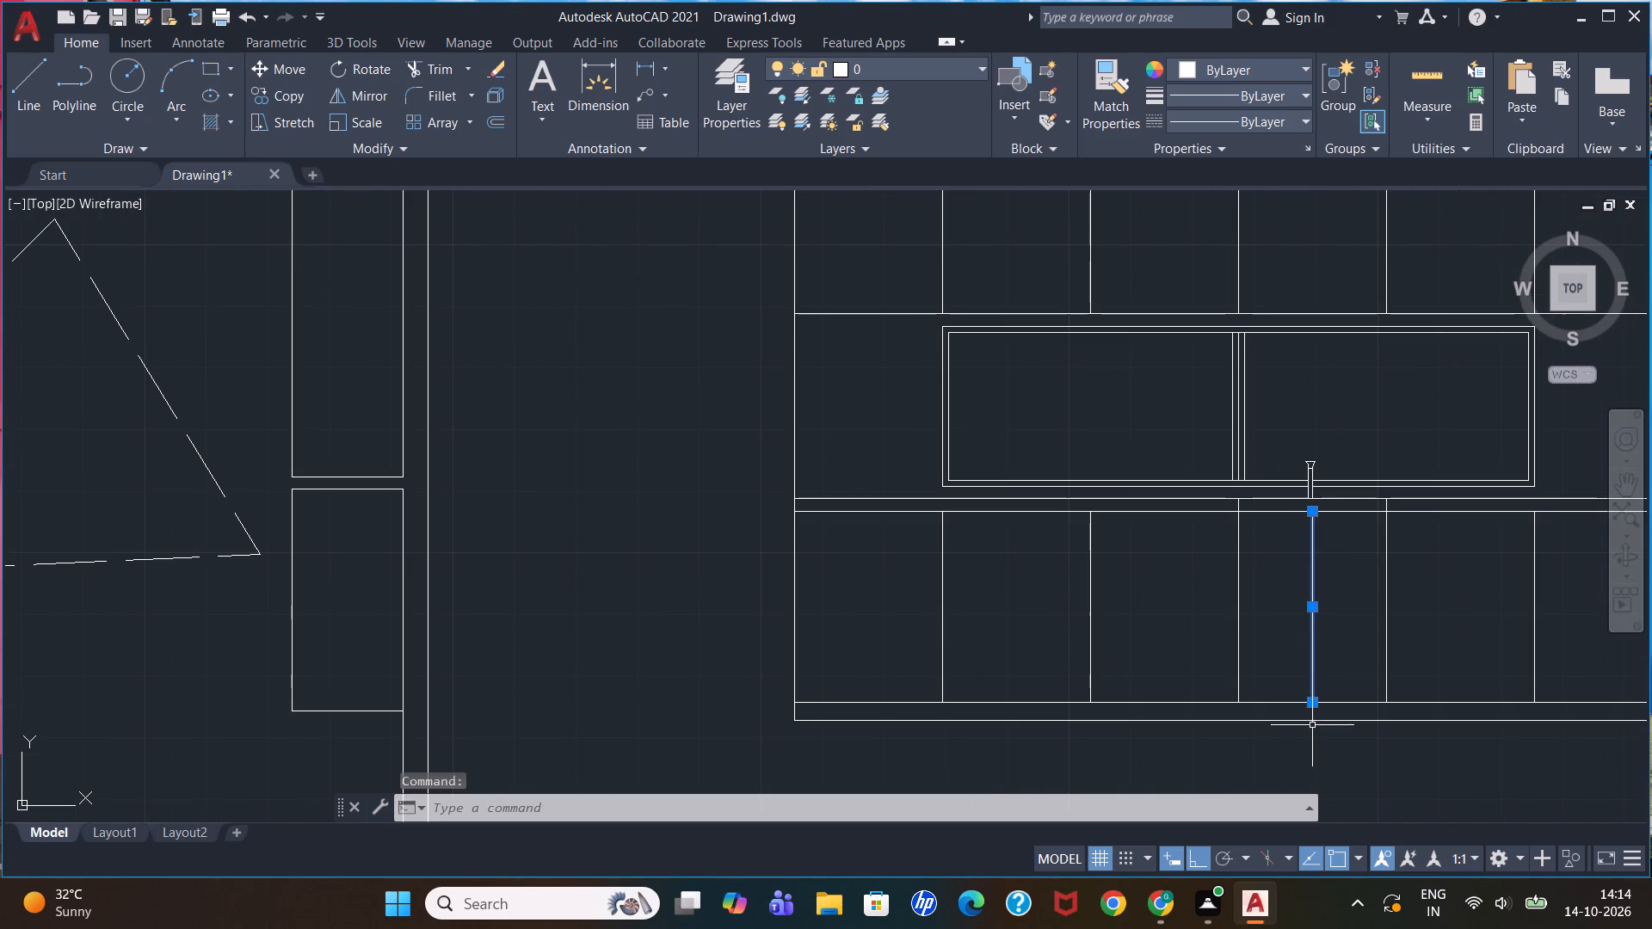
key("Delete")
scroll(1349, 730, "down", 1)
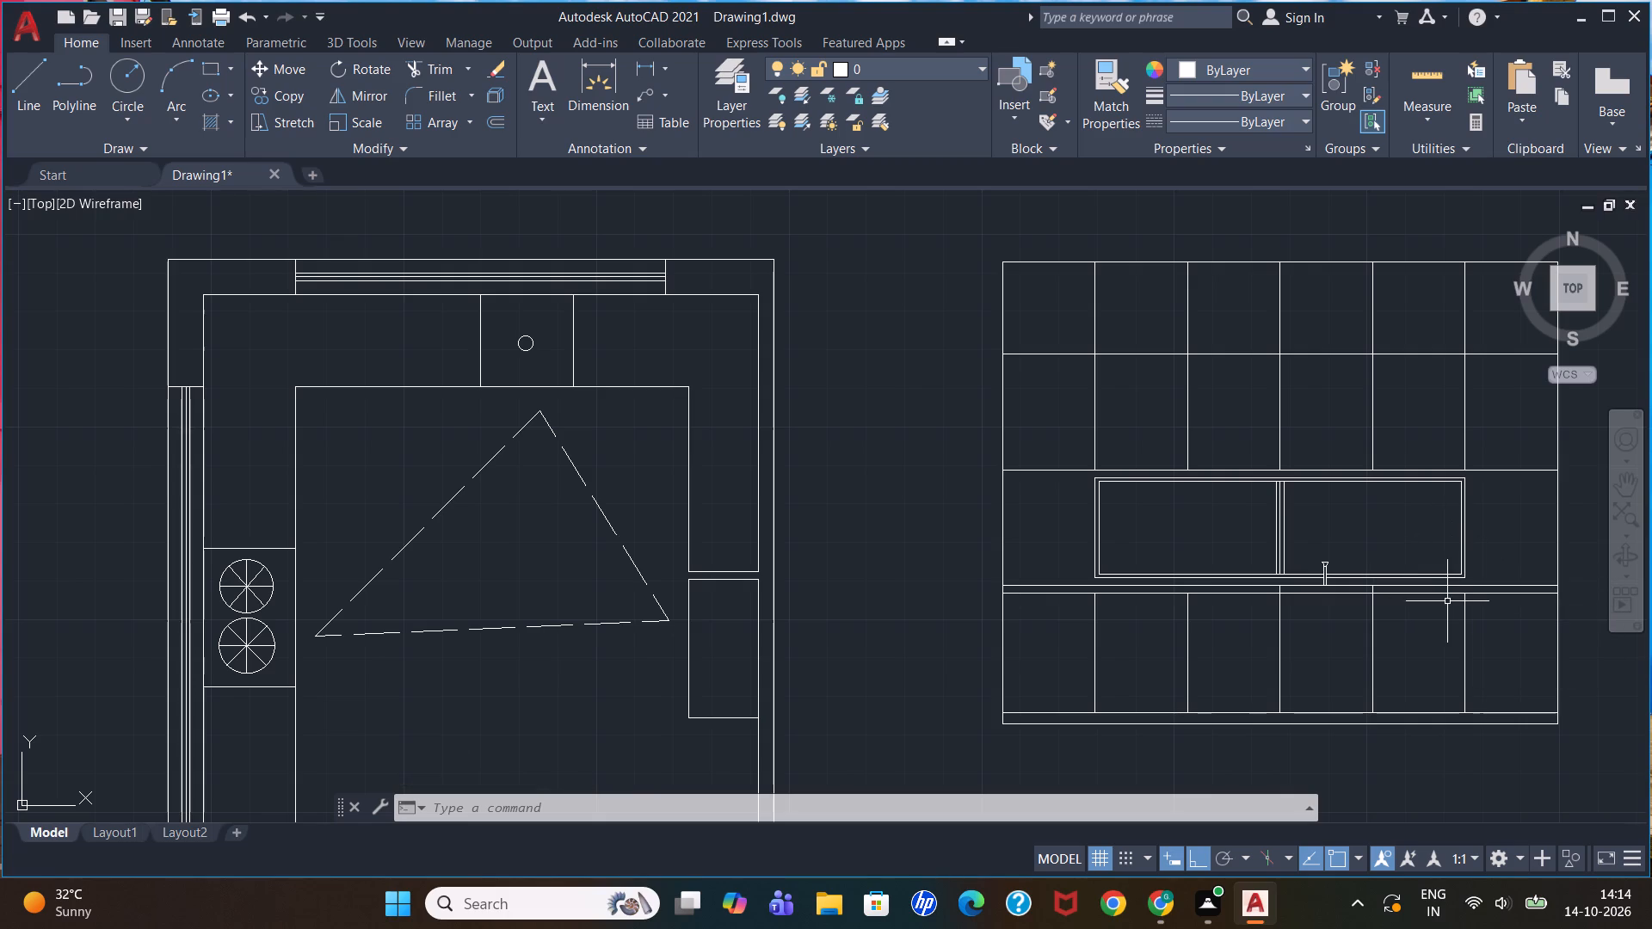
Offset the kitchen plan's right inner wall line 2' into the room as a new counter front edge.
scroll(1449, 601, "down", 1)
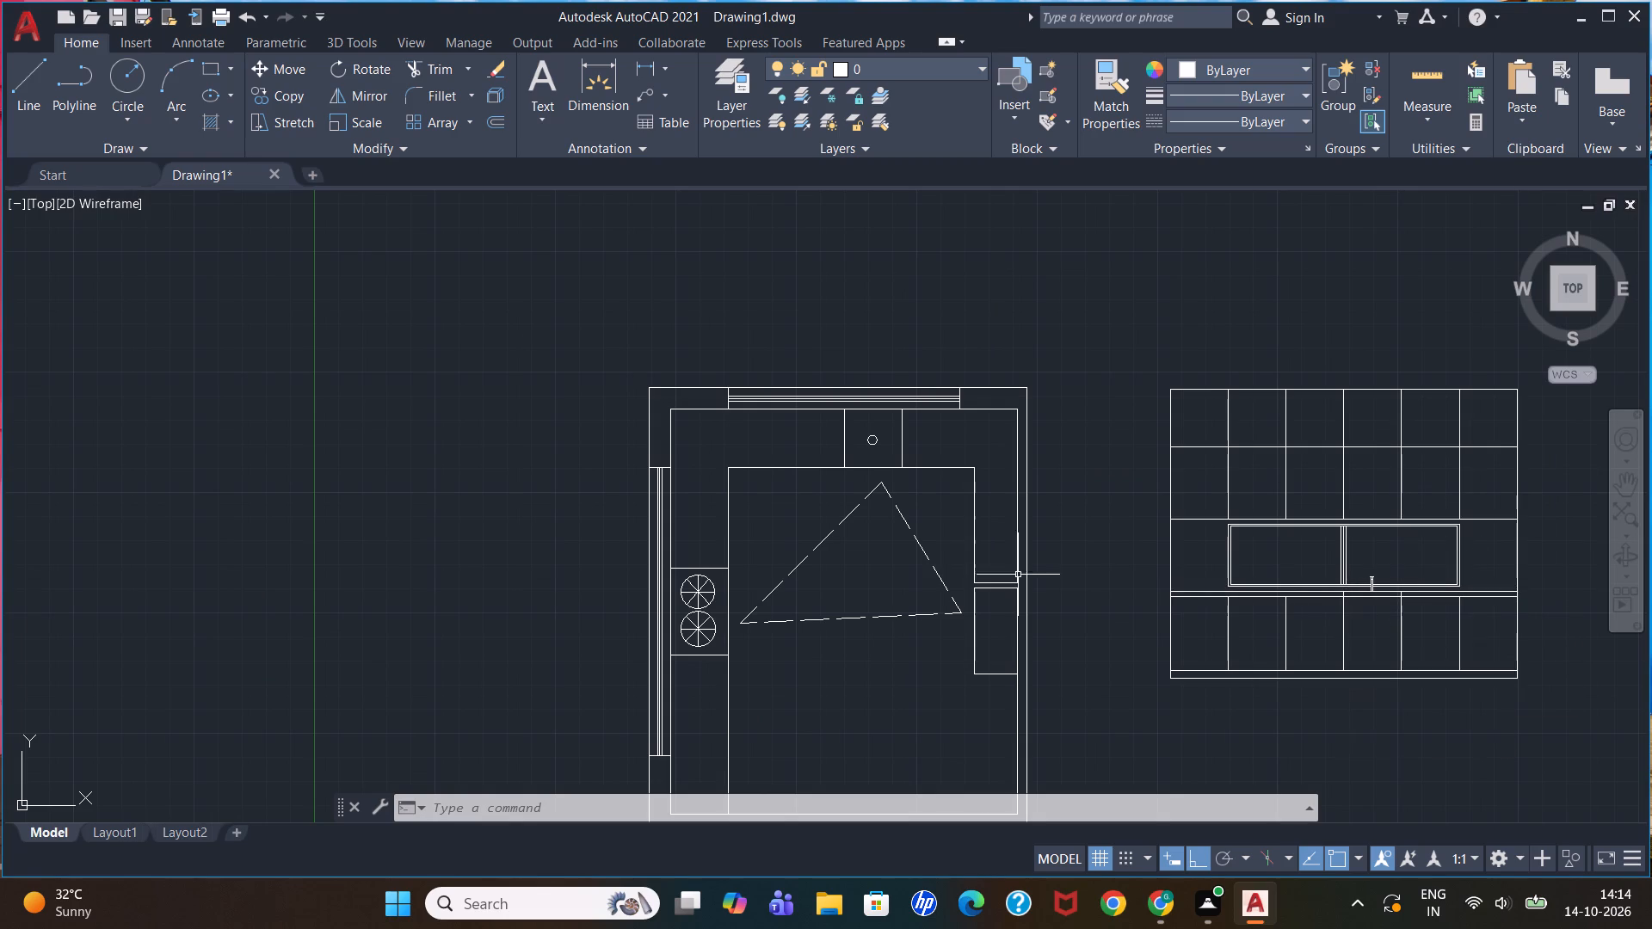
key("o")
key("Return")
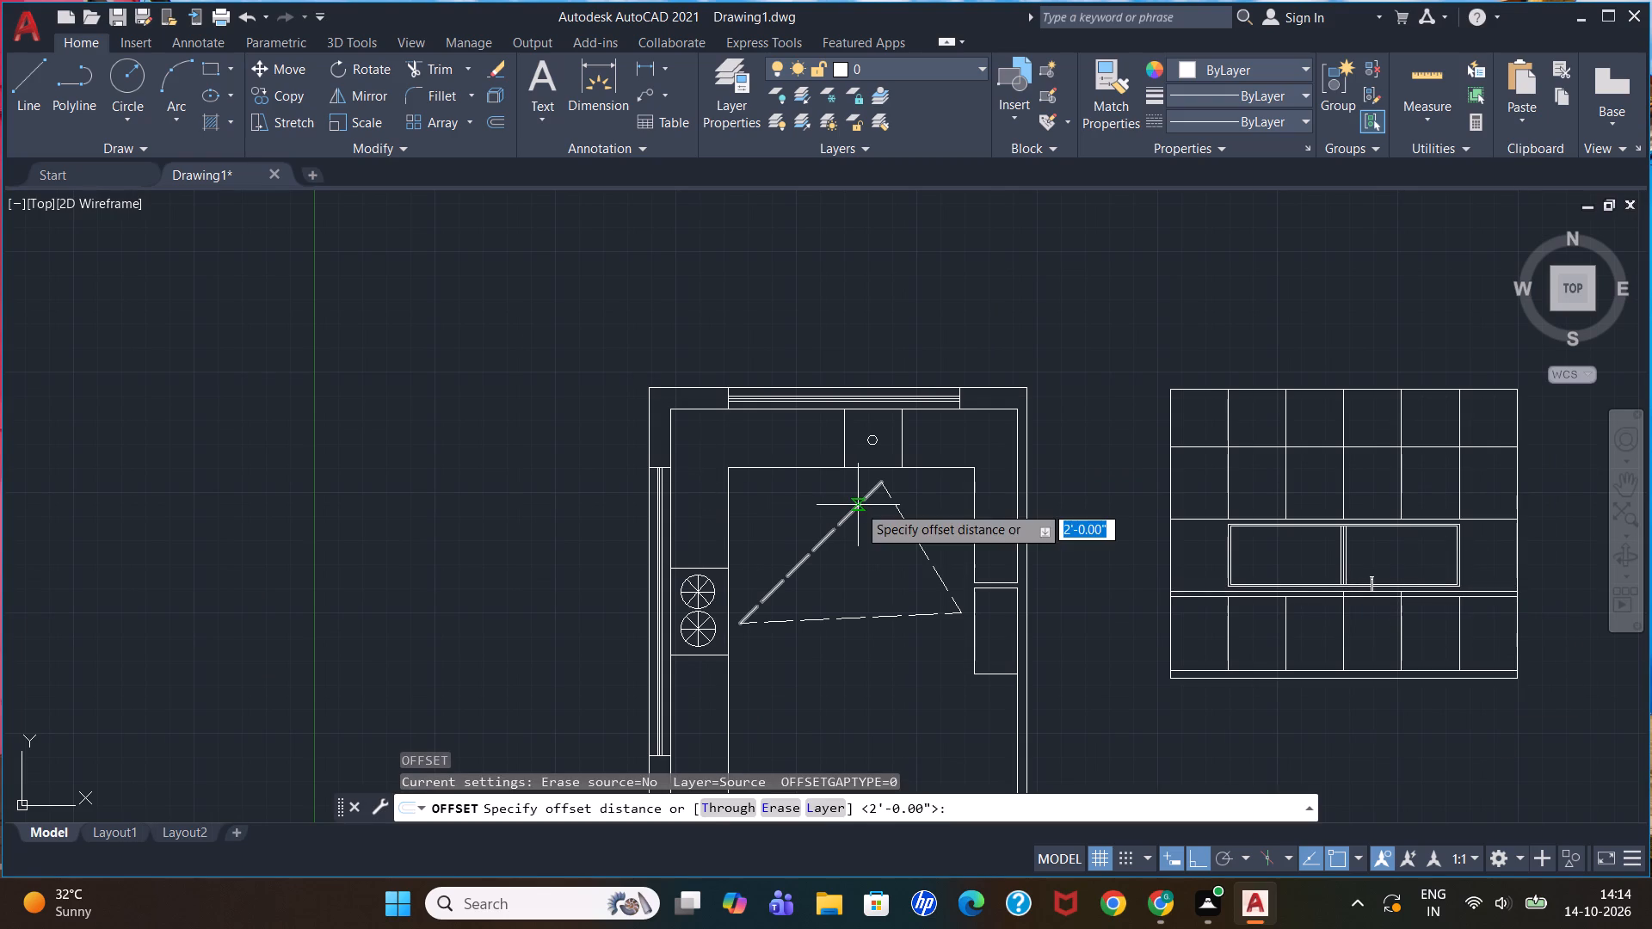
key("2")
key("apostrophe")
key("Return")
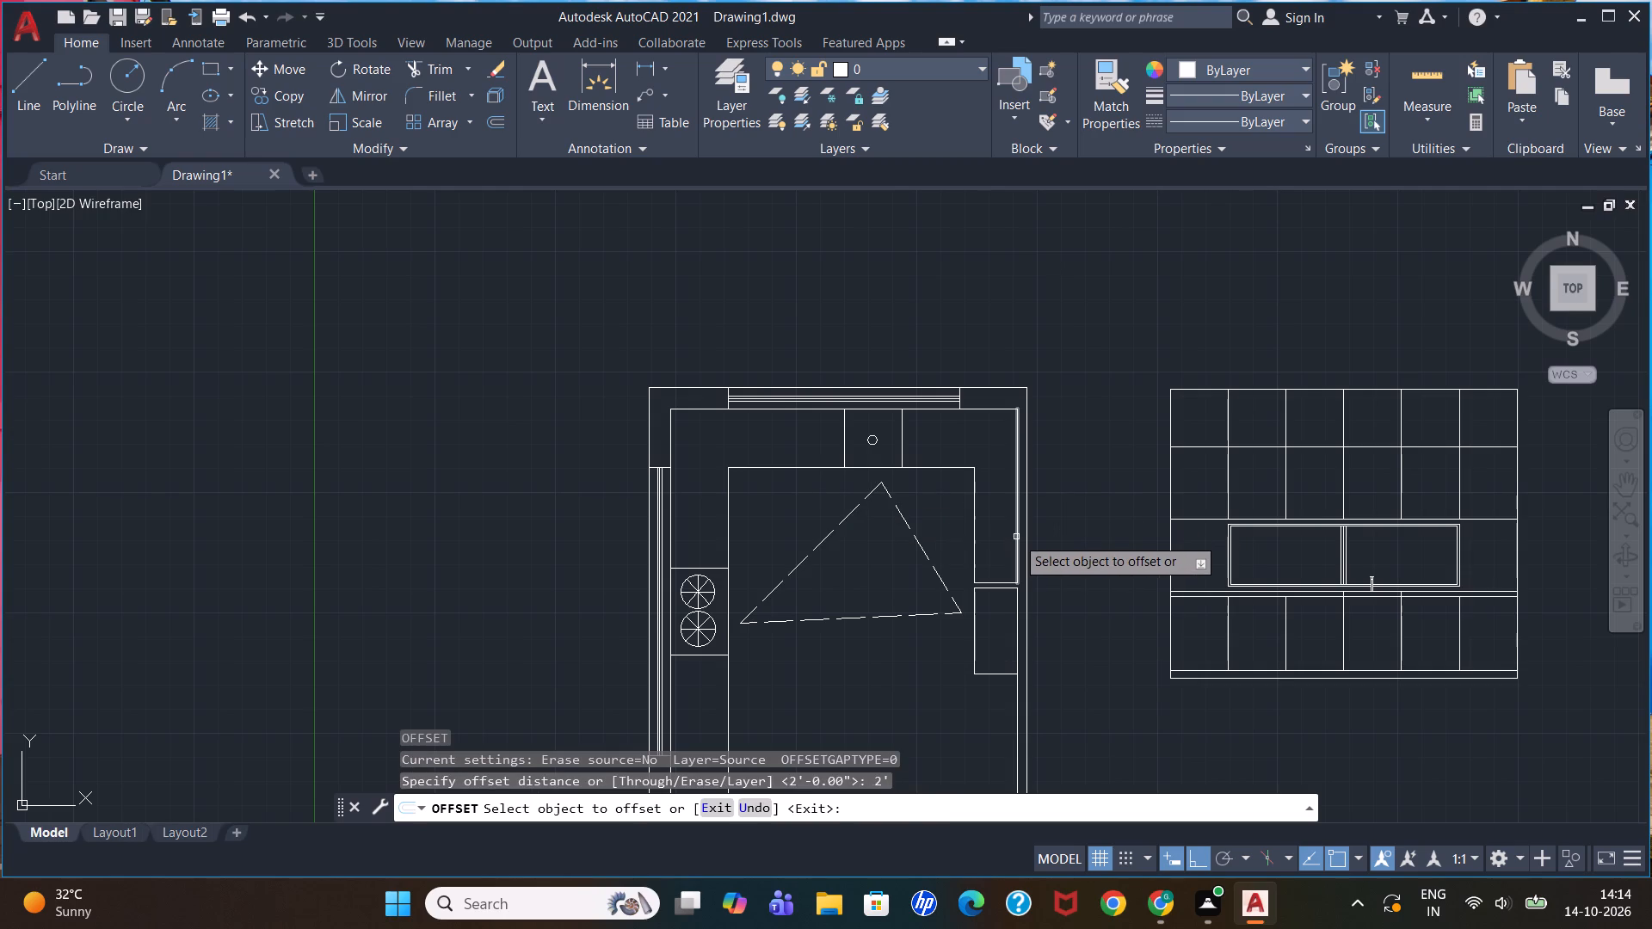
left_click(1016, 537)
left_click(958, 547)
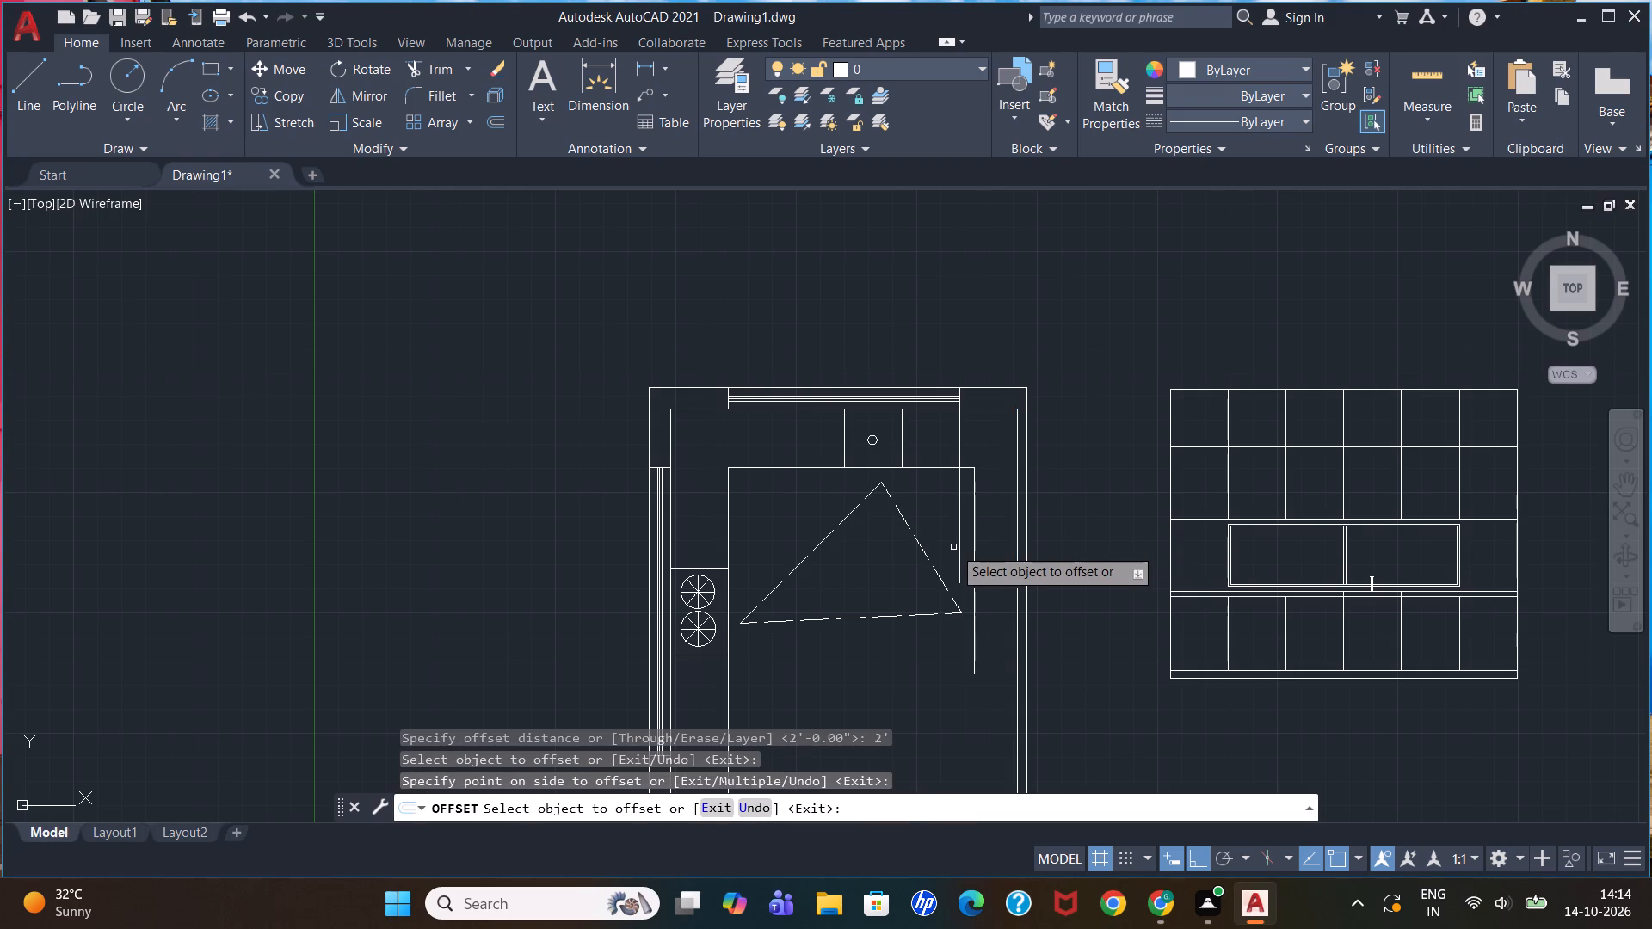
key("Escape")
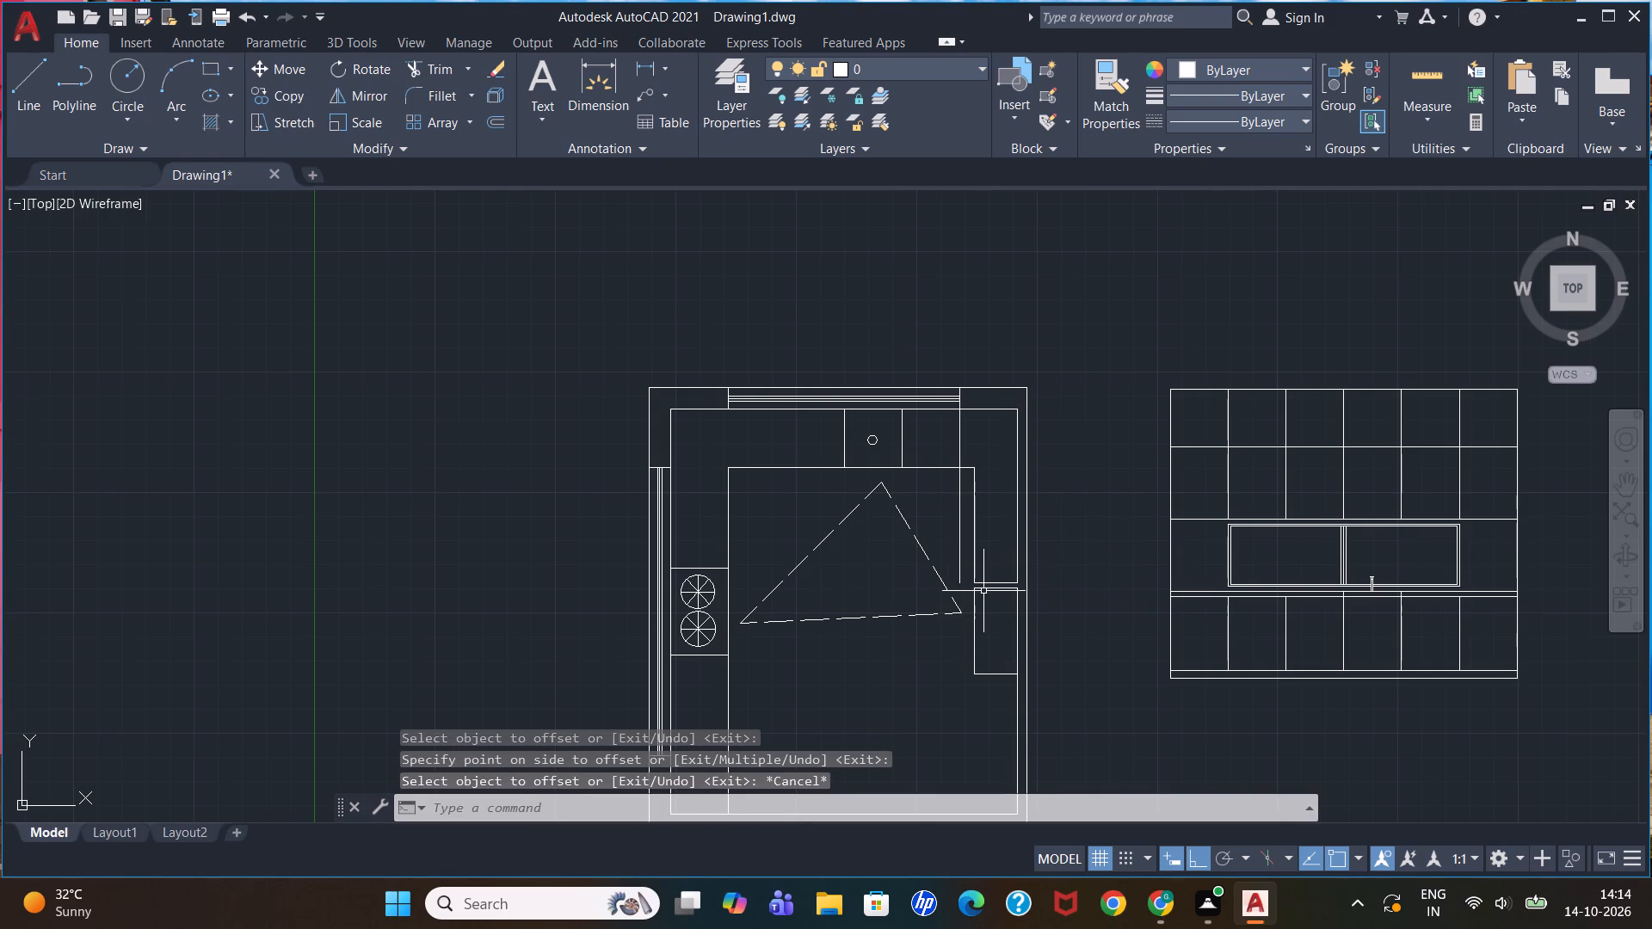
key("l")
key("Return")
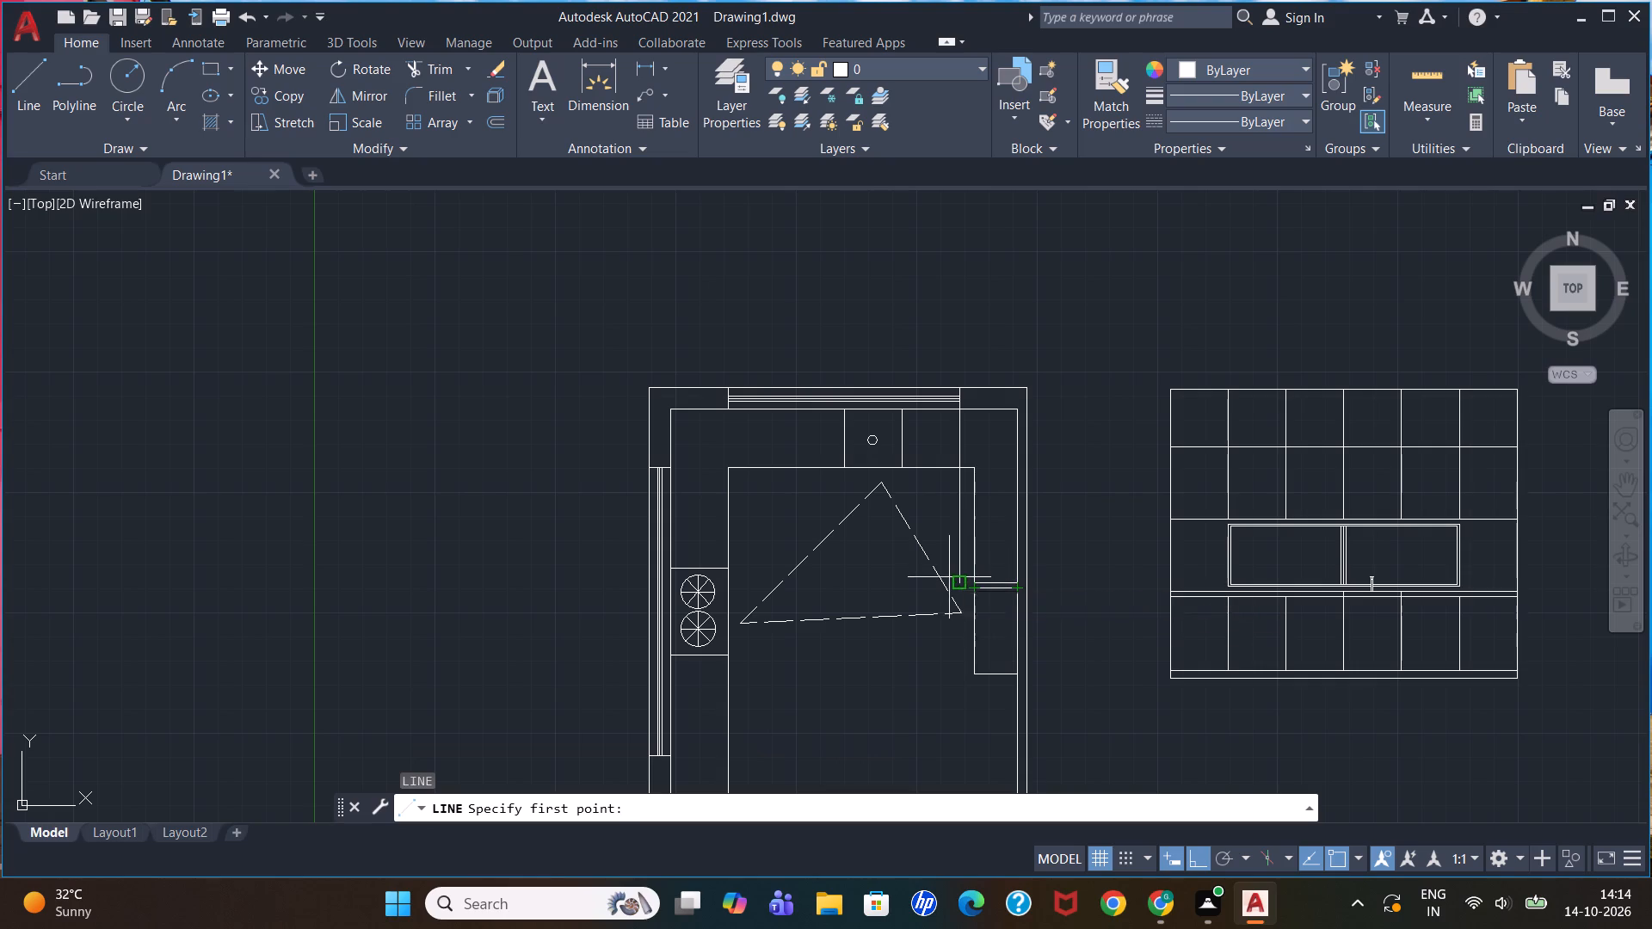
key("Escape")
Extend the right counter's lower end line to the new 2' counter edge in the plan.
type("ex")
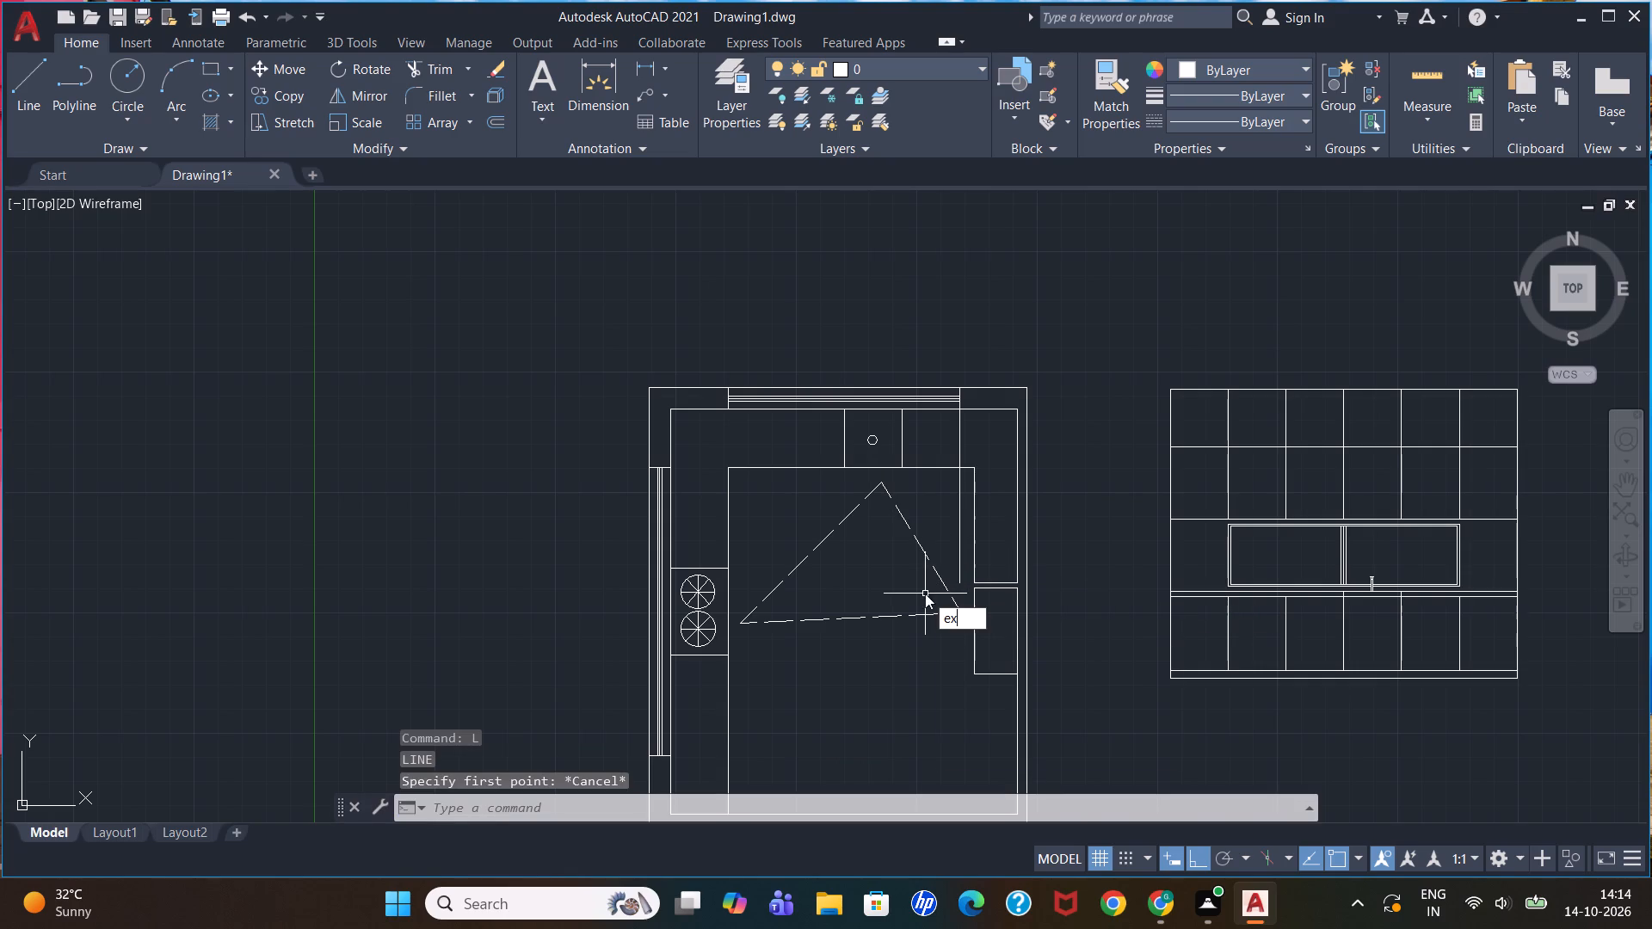
key("Return")
scroll(926, 592, "up", 2)
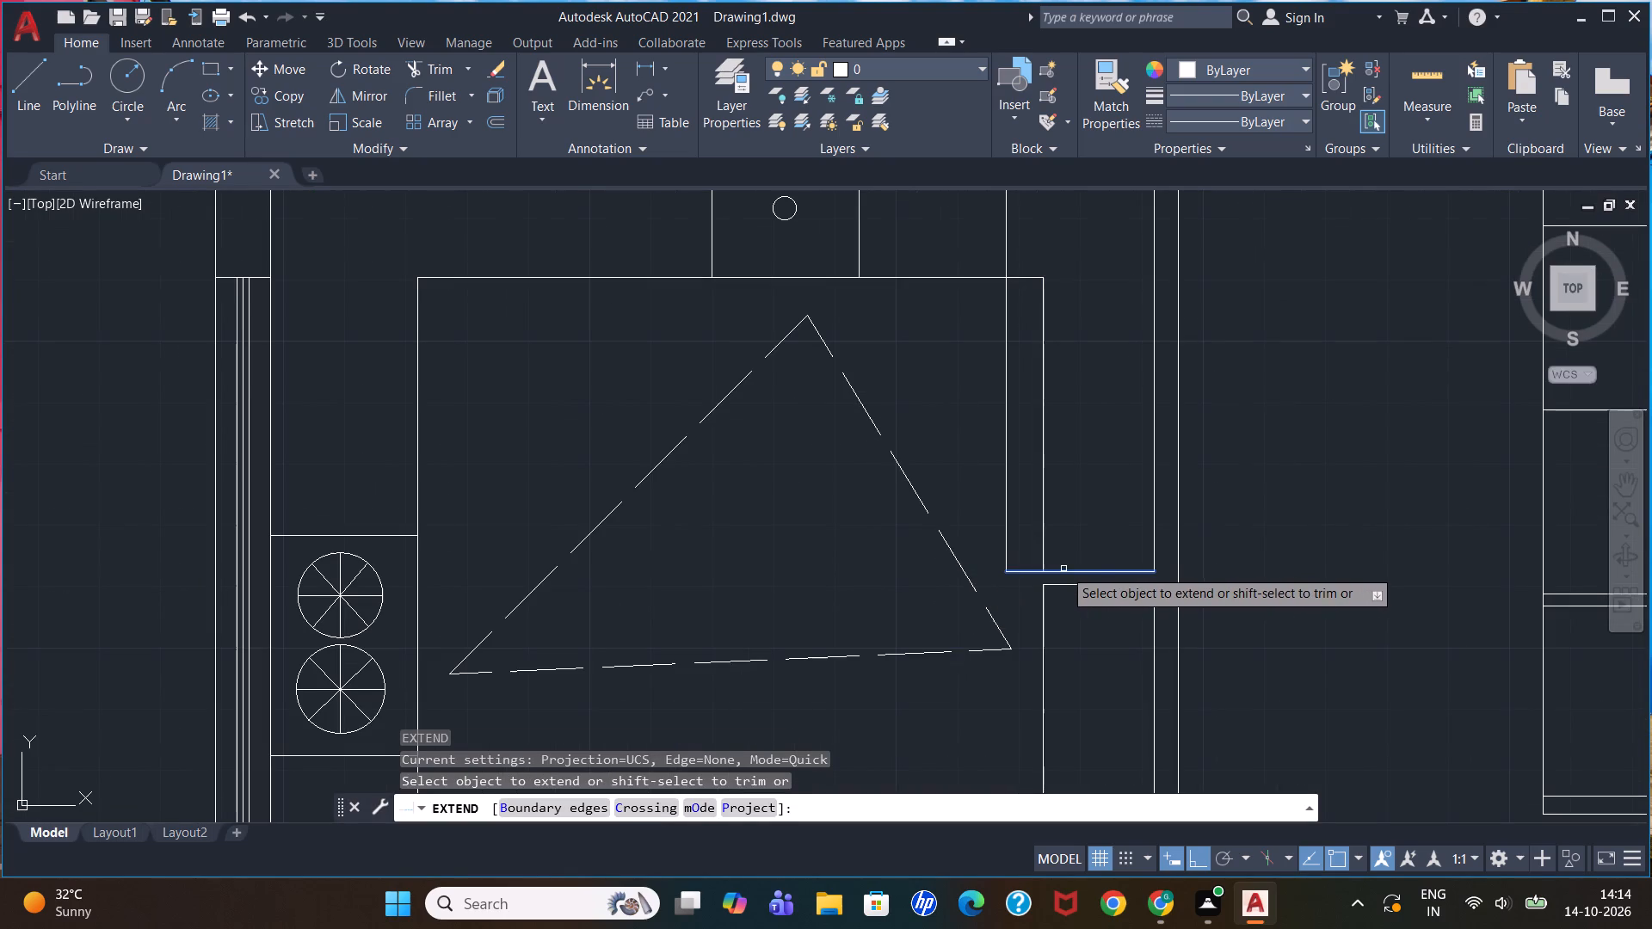
left_click(1063, 569)
left_click(1067, 572)
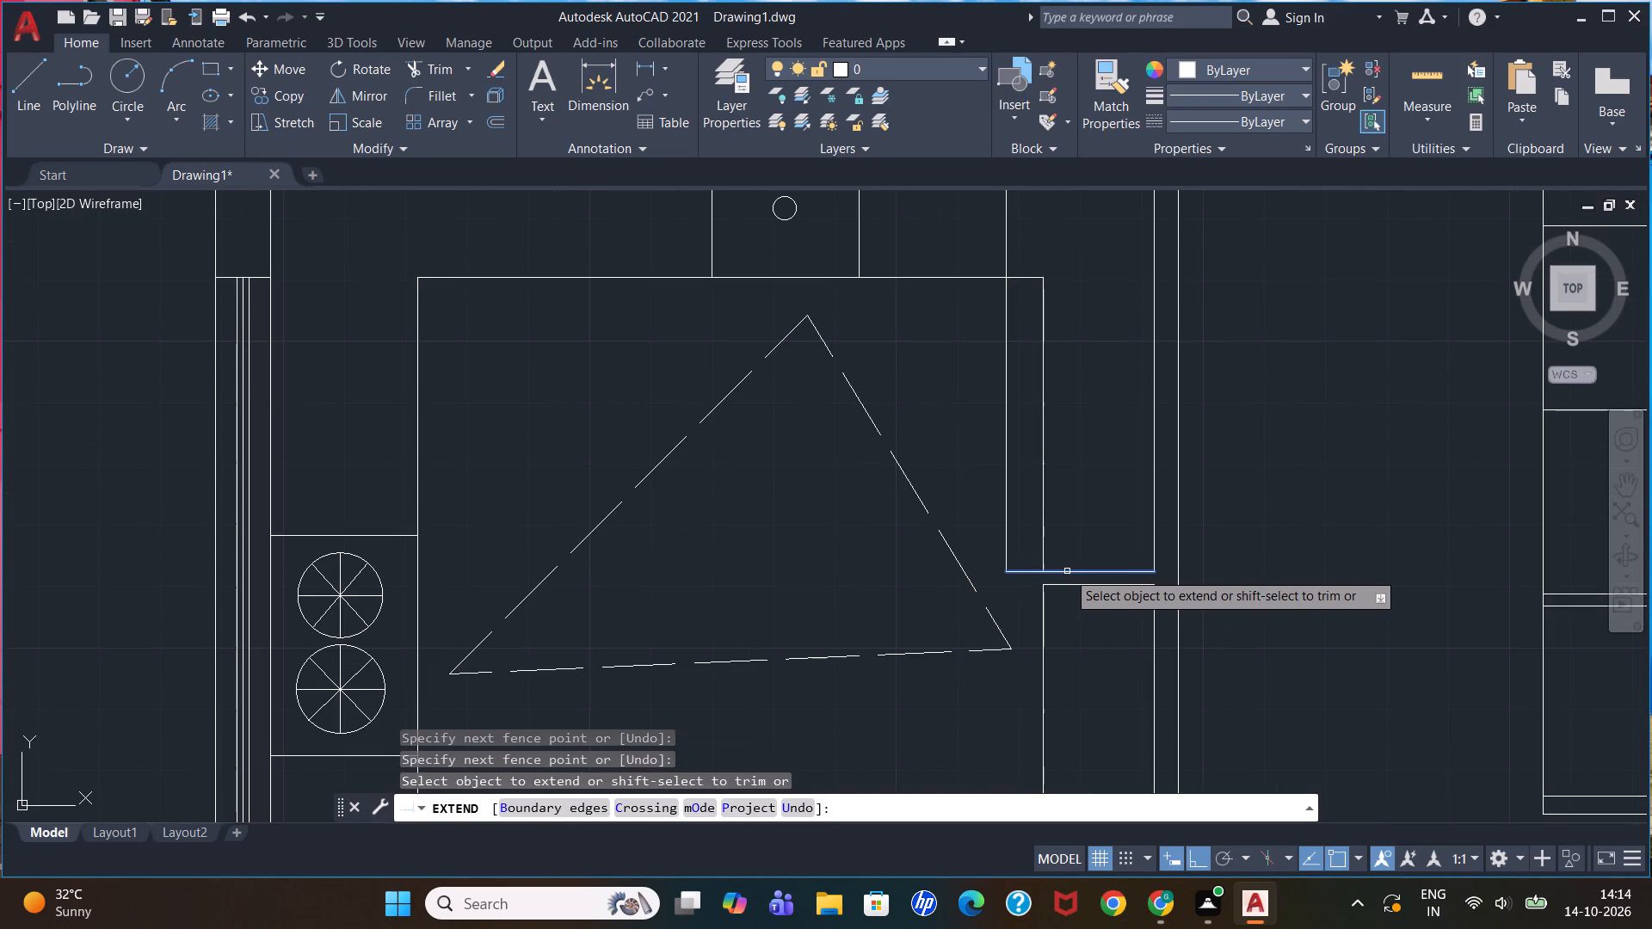
left_click(1063, 572)
key("Escape")
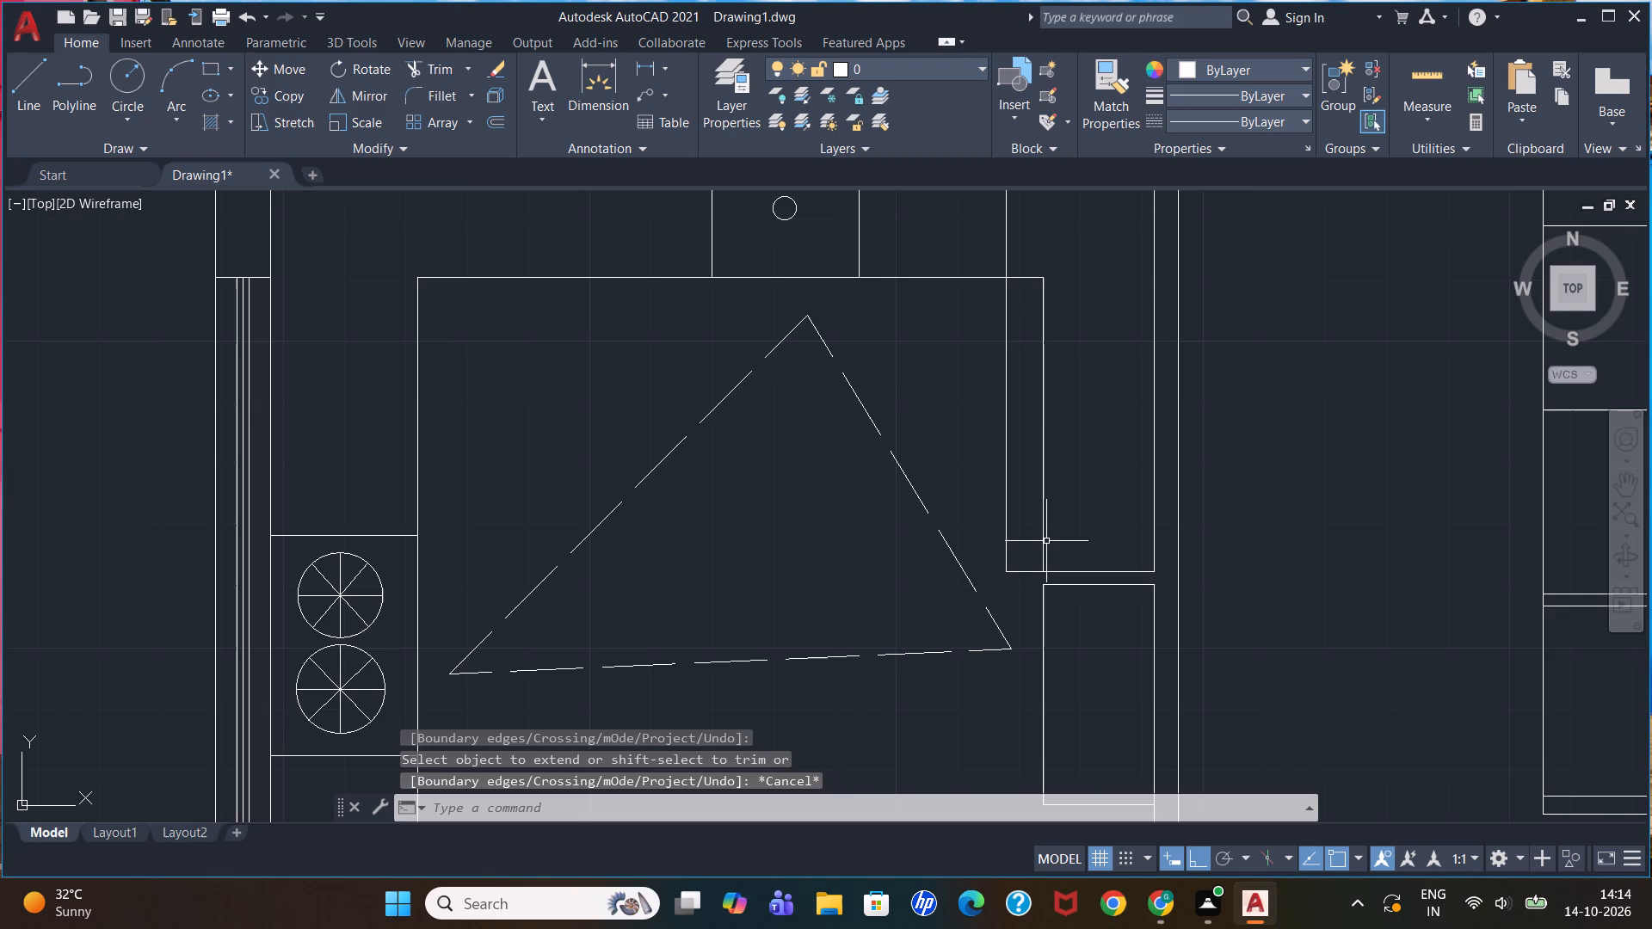
Delete the two overlapping lines of the old, narrower right counter's front edge.
left_click(1046, 540)
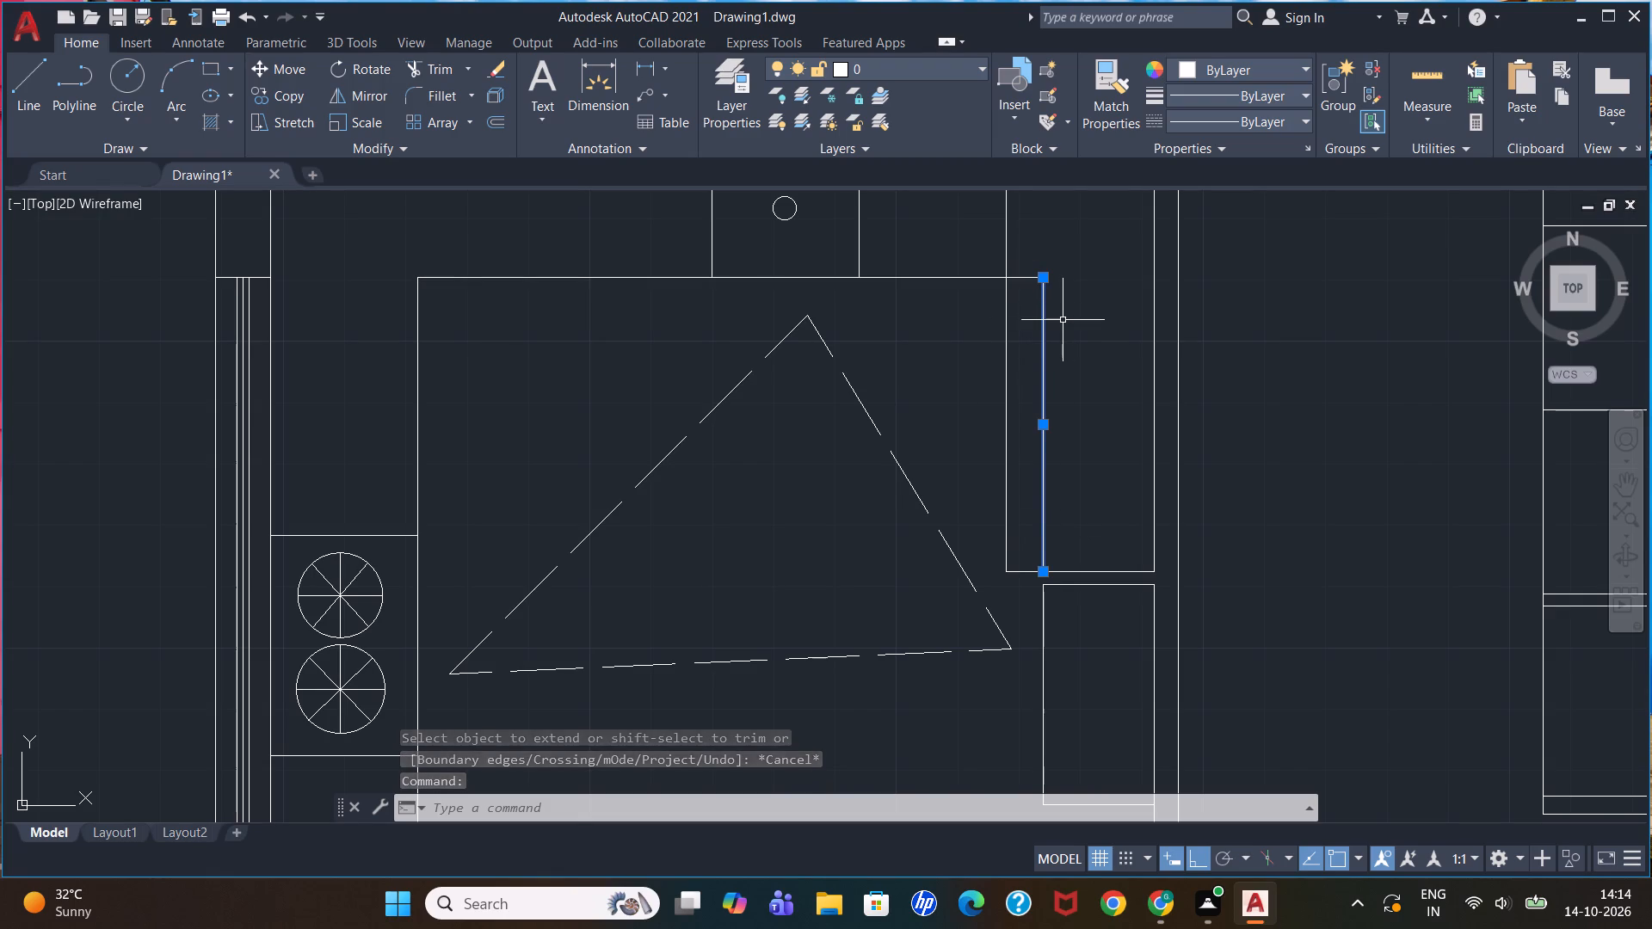
key("Delete")
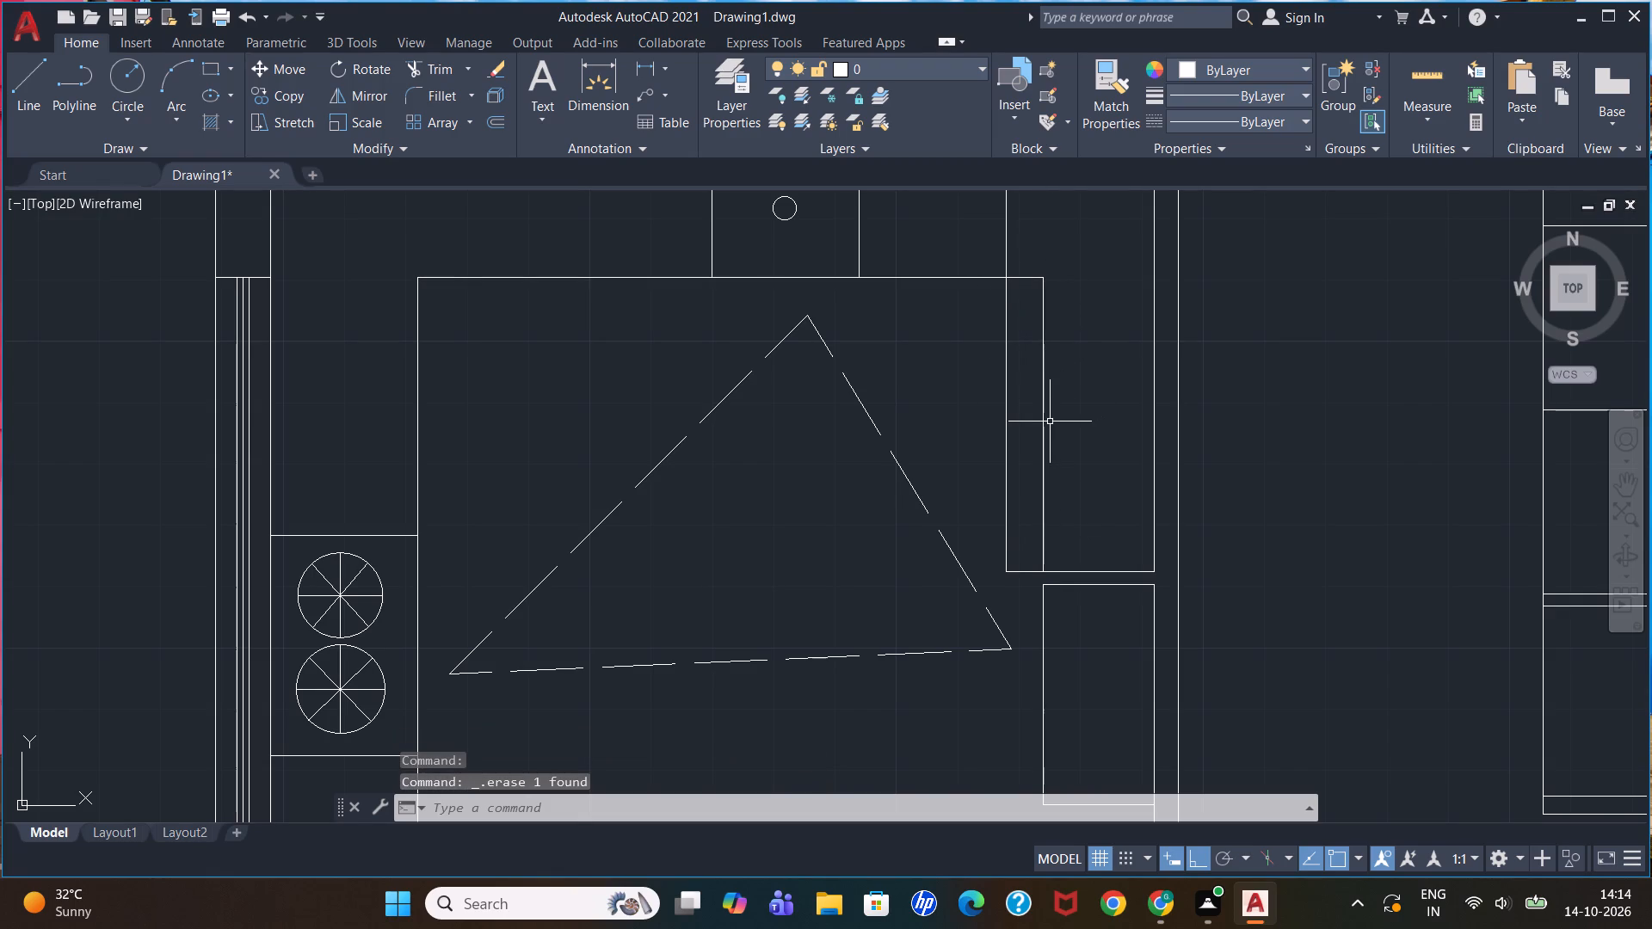
left_click(1044, 421)
key("Delete")
Trim the top counter's front line where it overshoots the new right counter edge.
type("tr")
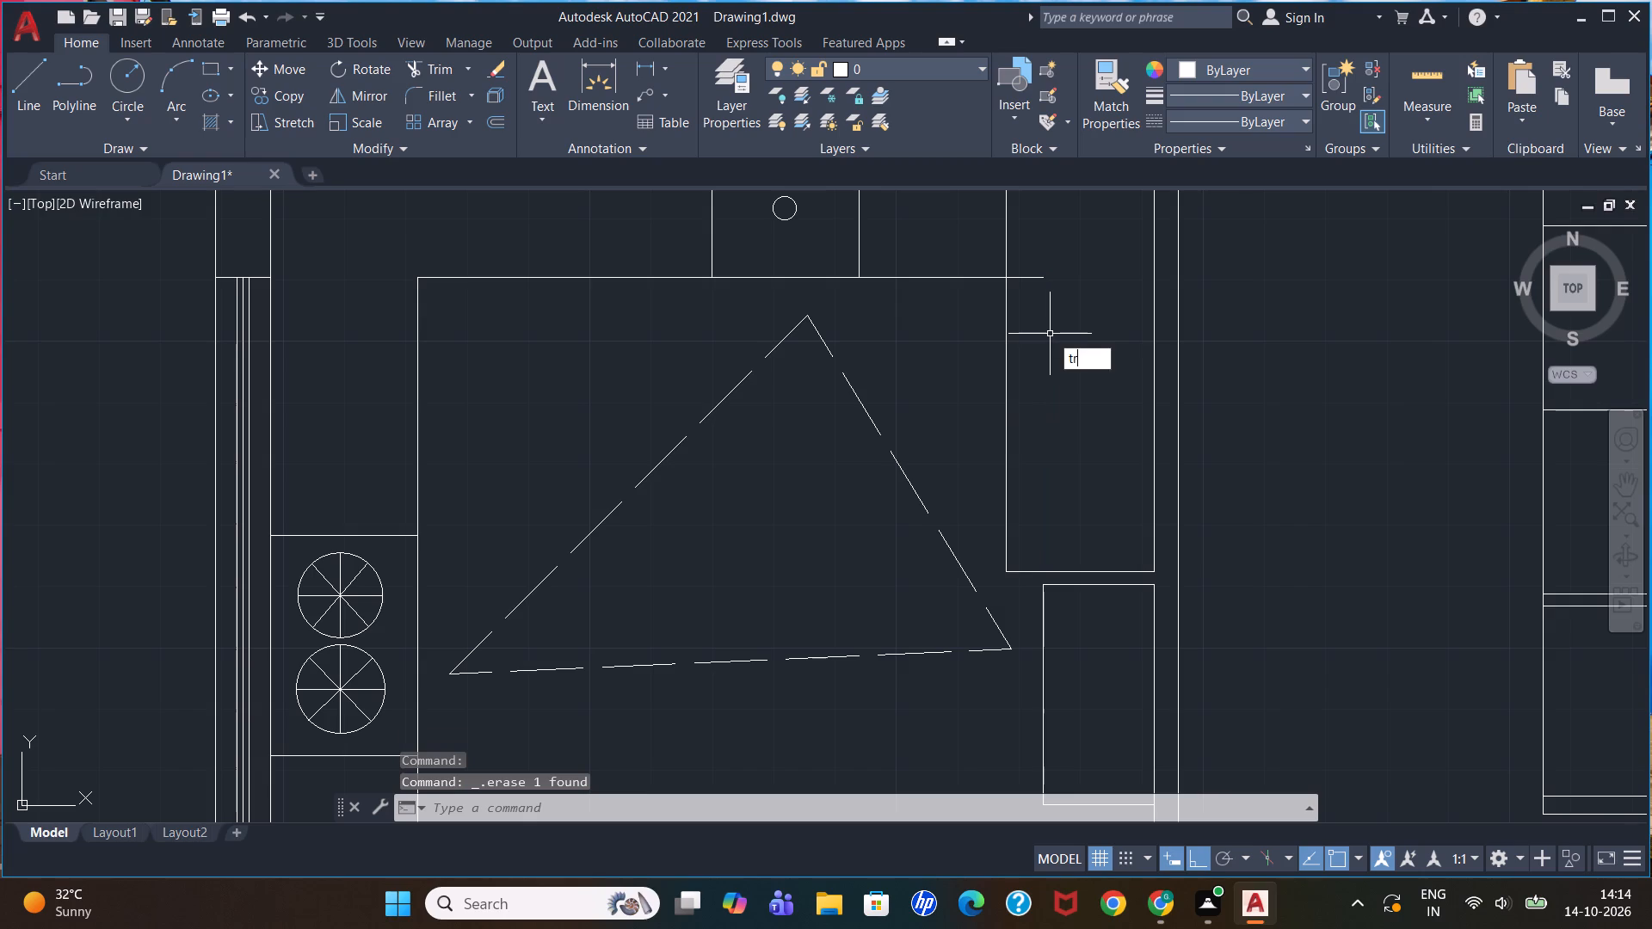
key("Return")
key("Return")
left_click(1040, 275)
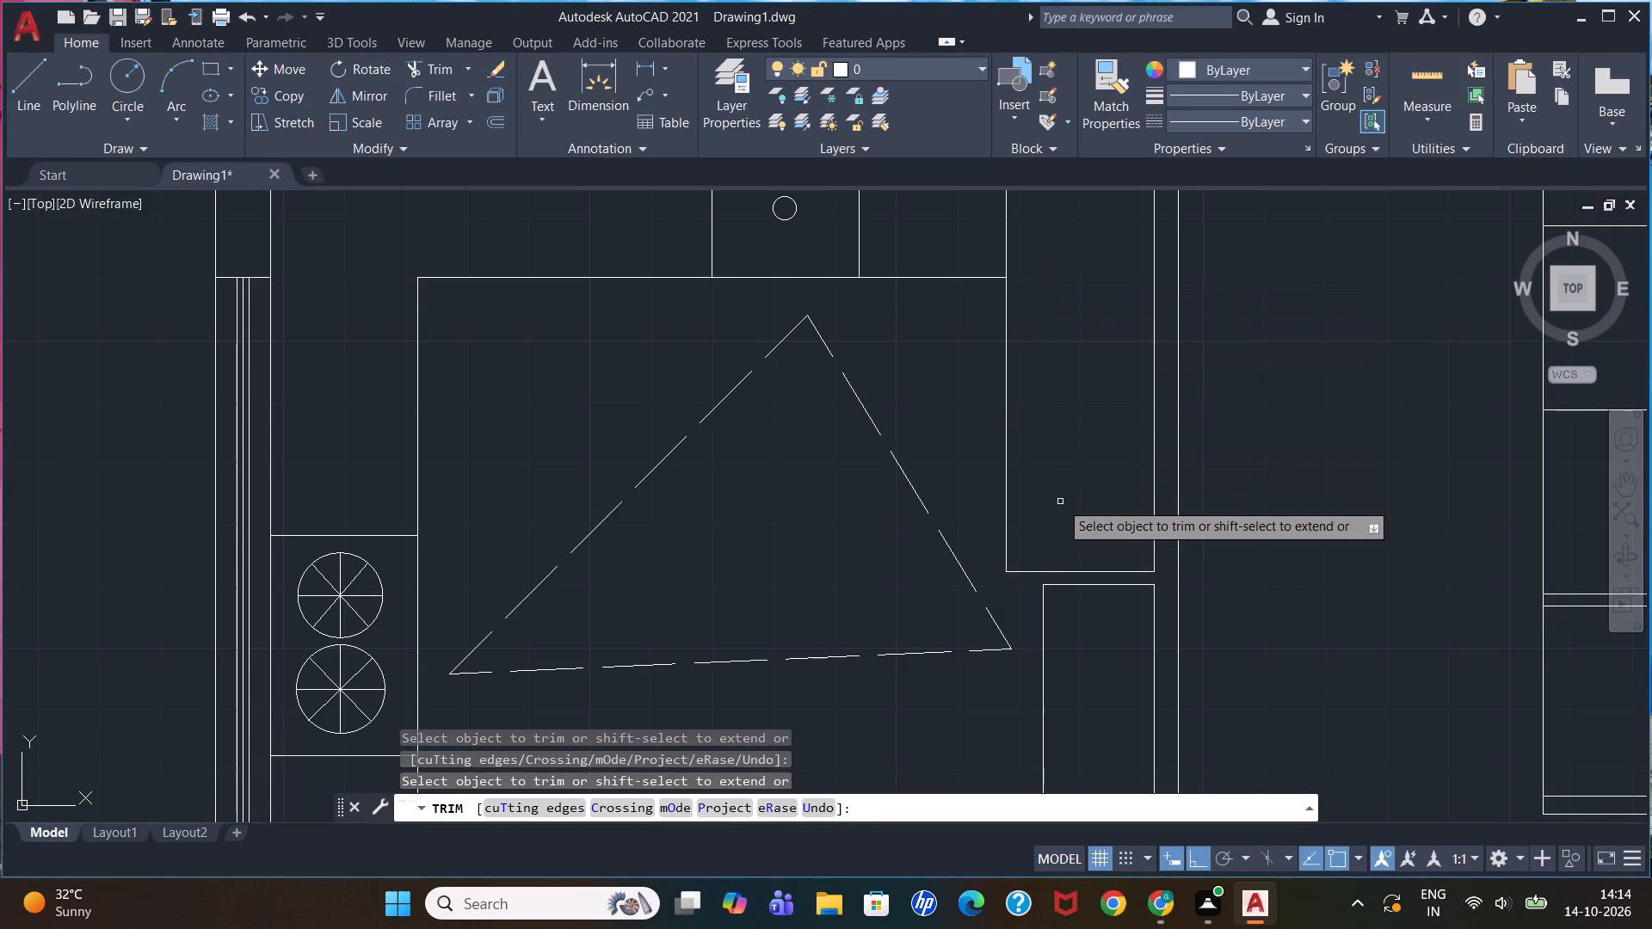
key("Escape")
key("Escape")
key("Escape")
scroll(1060, 501, "down", 3)
key("Escape")
Offset the elevation window's outer right frame line 1' to the left.
scroll(1089, 520, "up", 2)
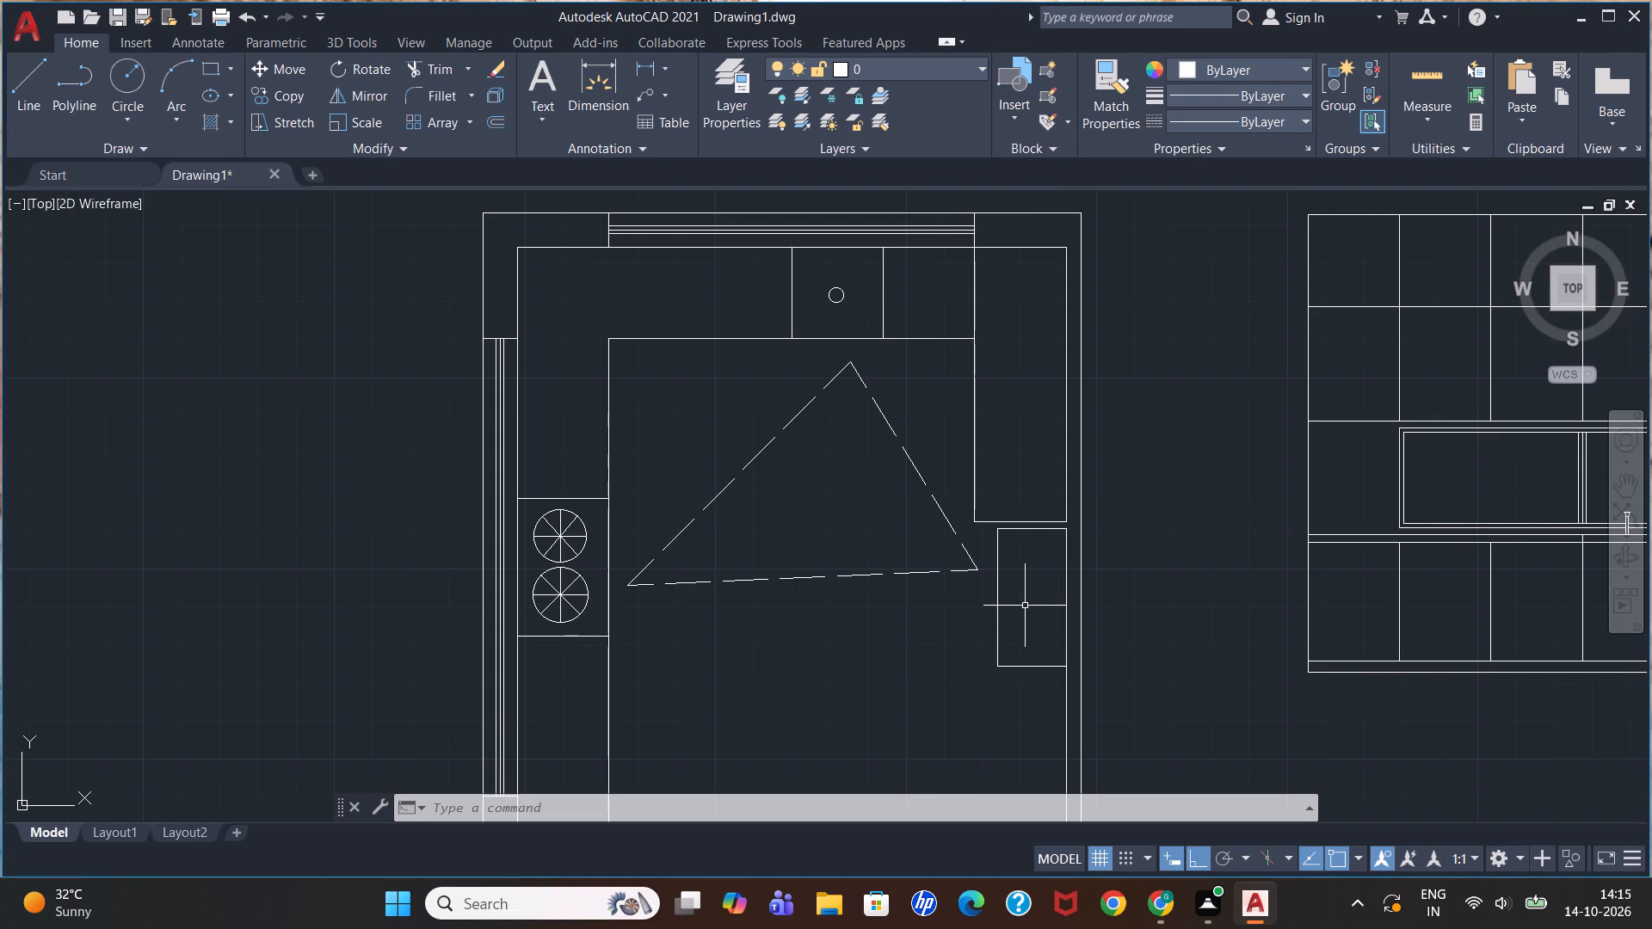
scroll(844, 637, "down", 2)
scroll(1204, 538, "up", 2)
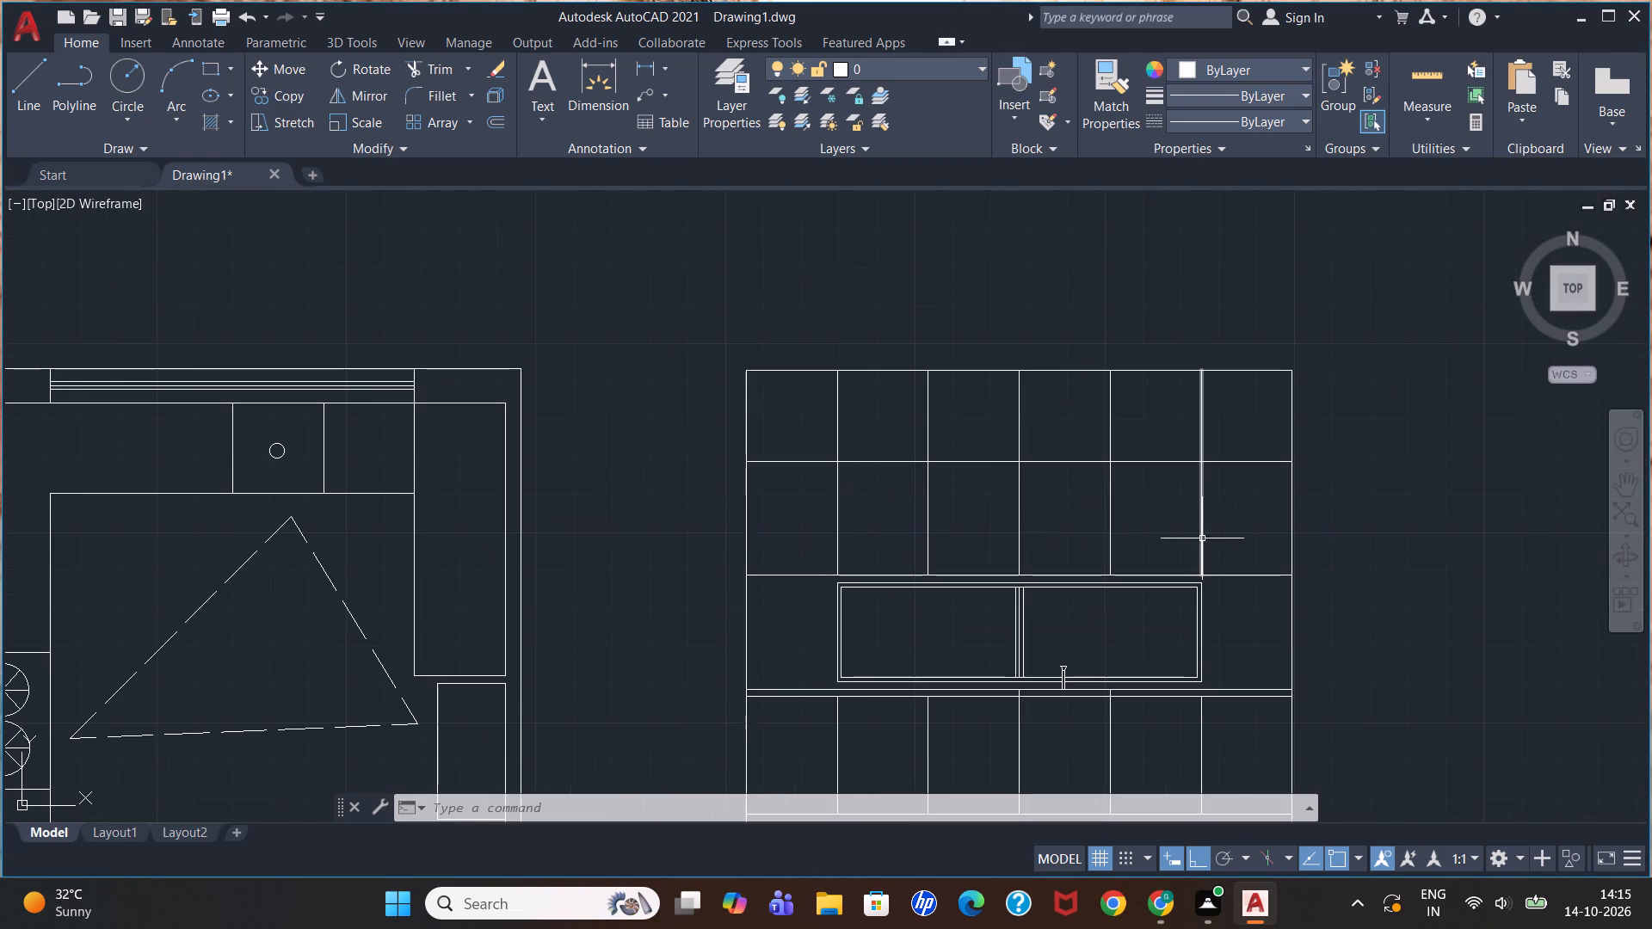
scroll(1200, 538, "down", 1)
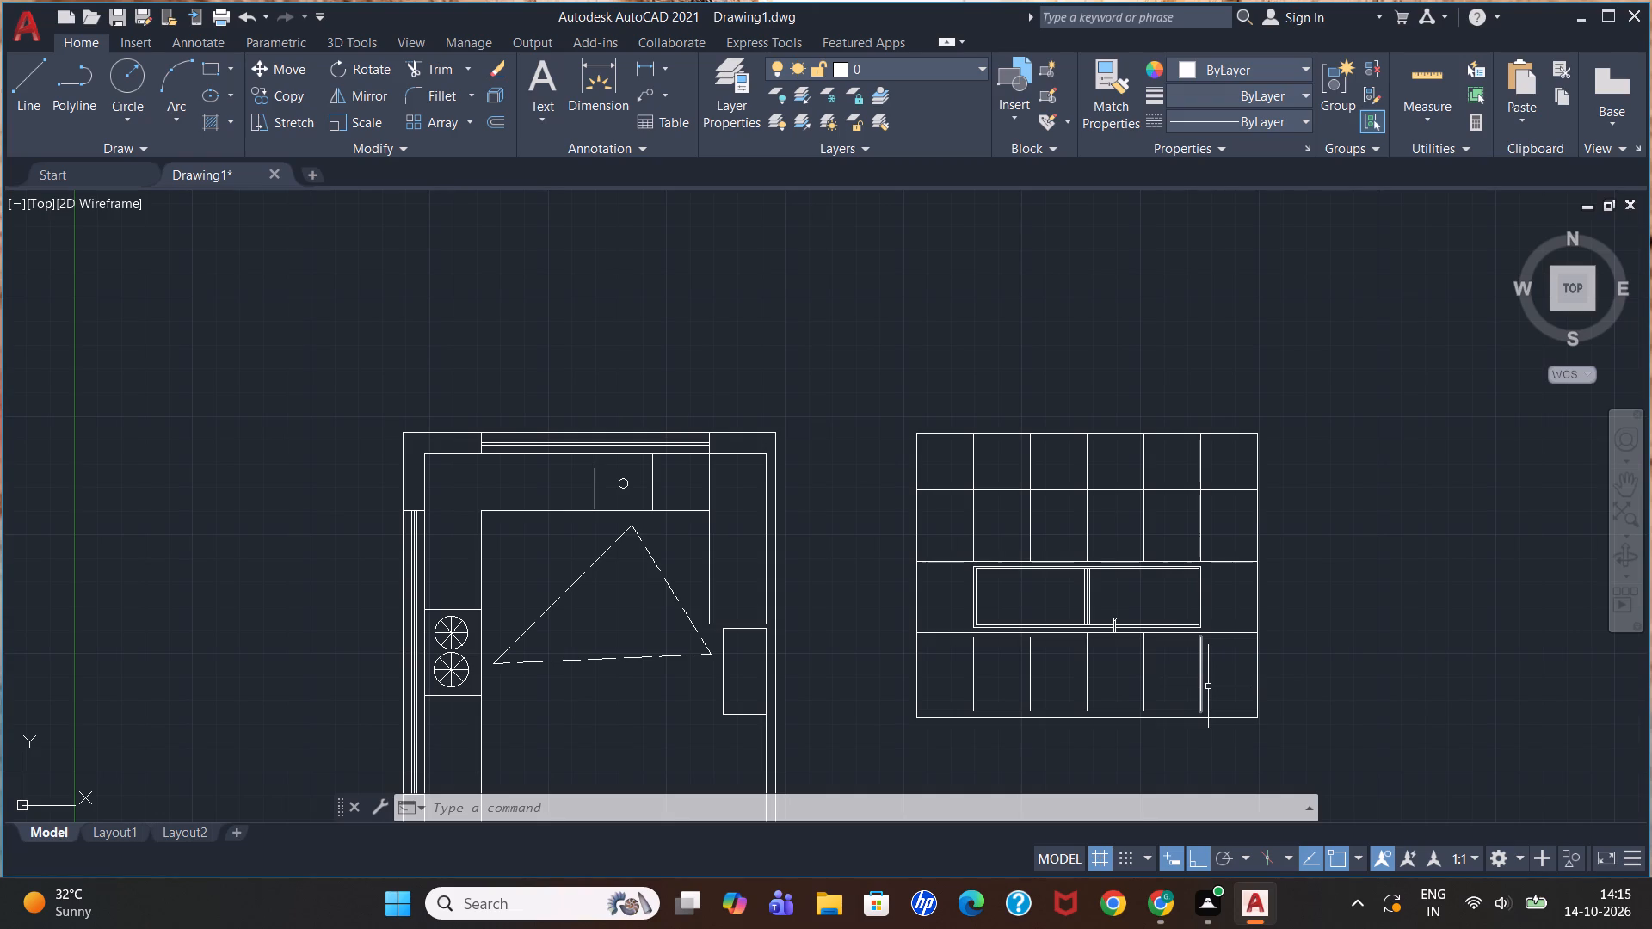
scroll(1209, 686, "up", 1)
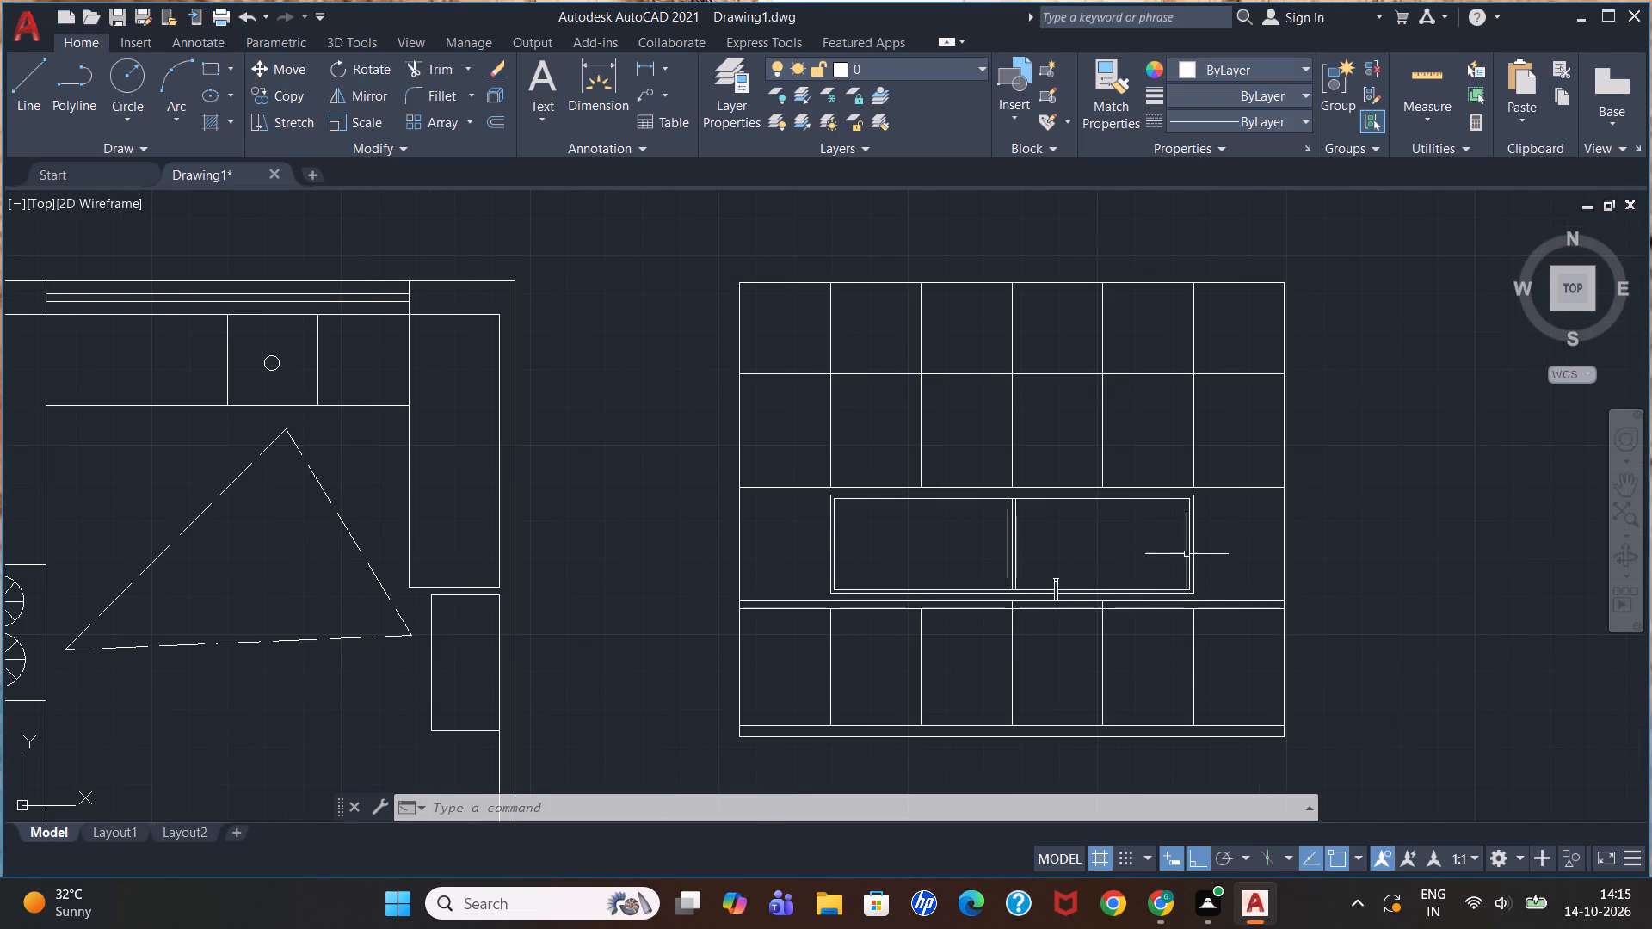
key("o")
key("Return")
type("1'")
key("Return")
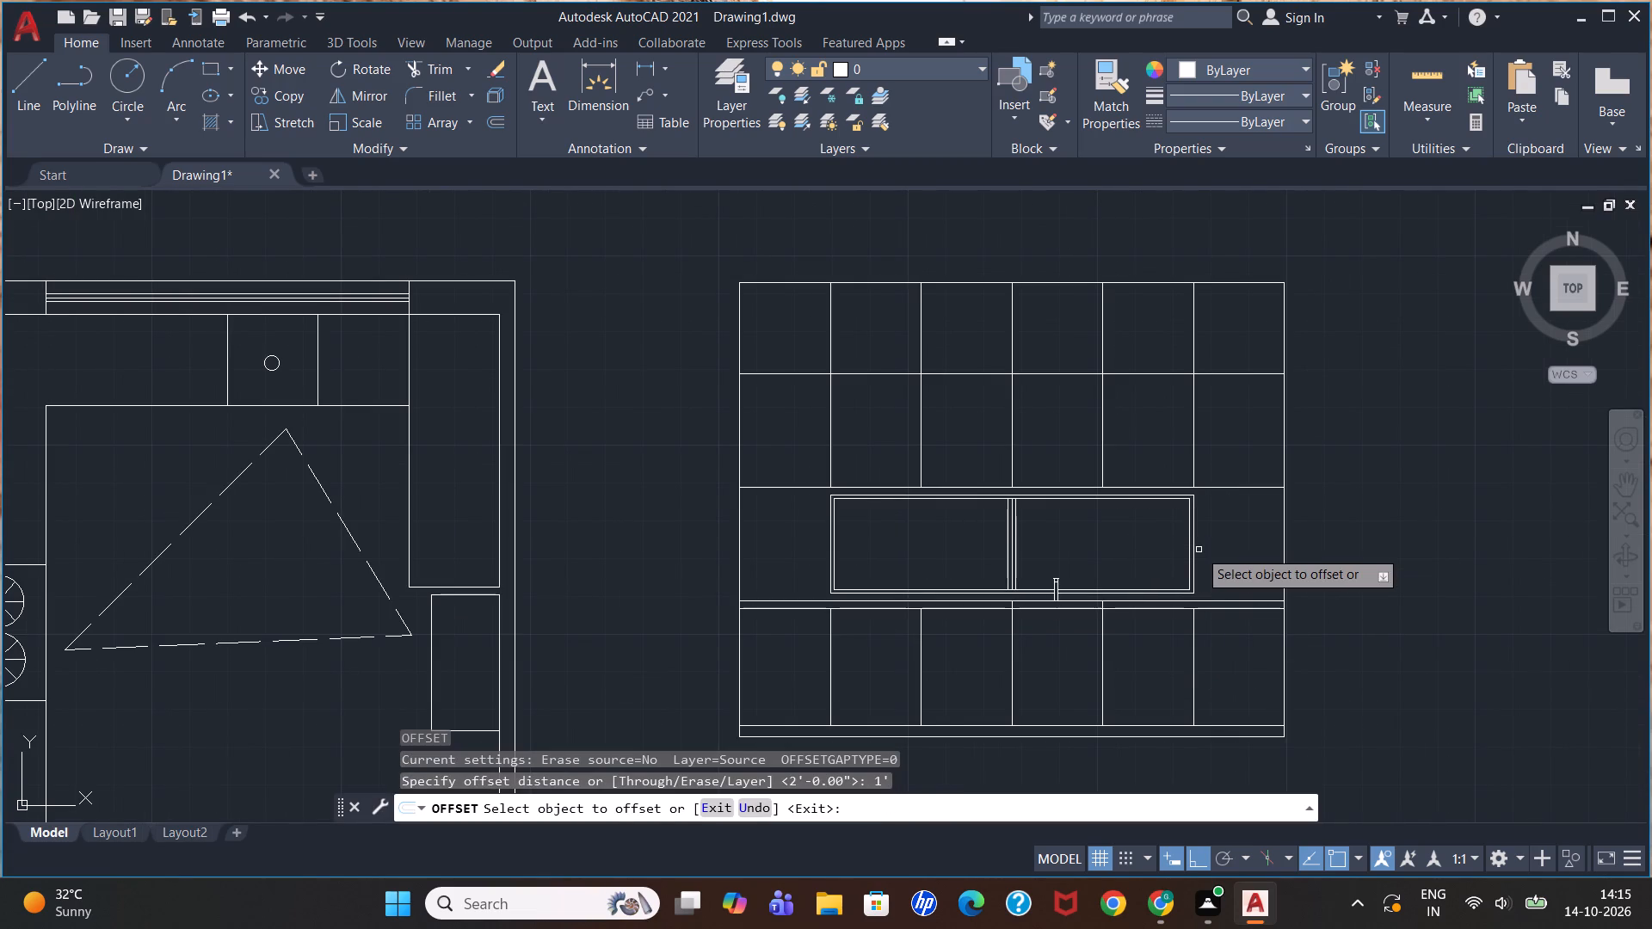
left_click(1195, 544)
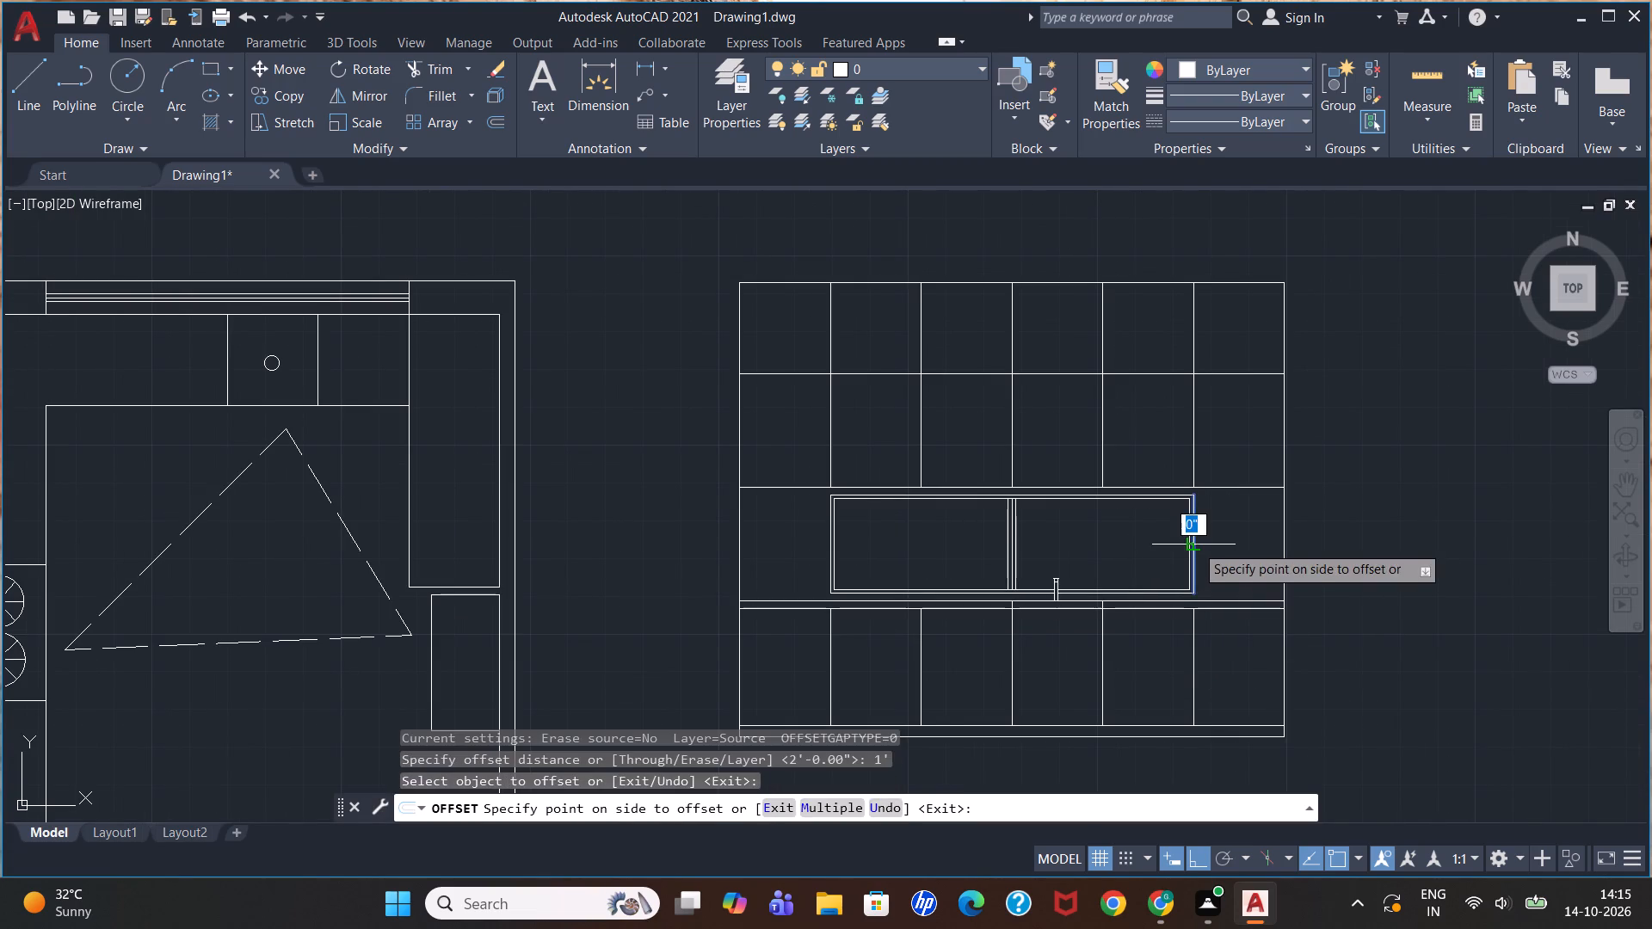
left_click(1142, 553)
key("Escape")
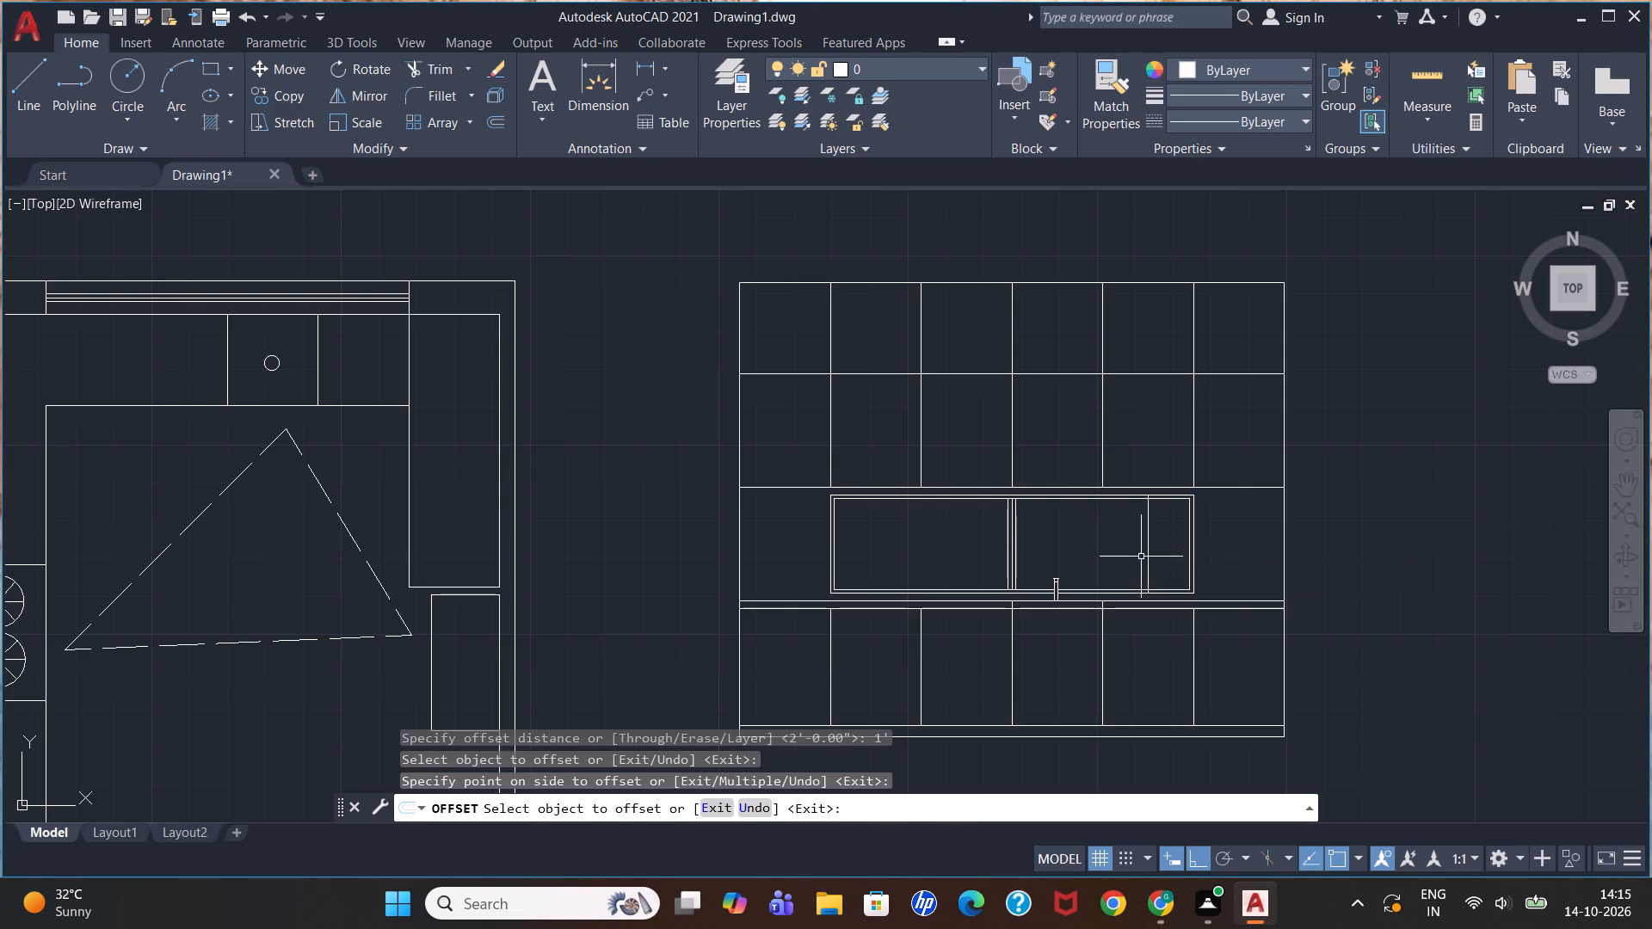
Offset the new right window line 1" to the left to form the frame's inner edge.
key("Return")
type("1\"")
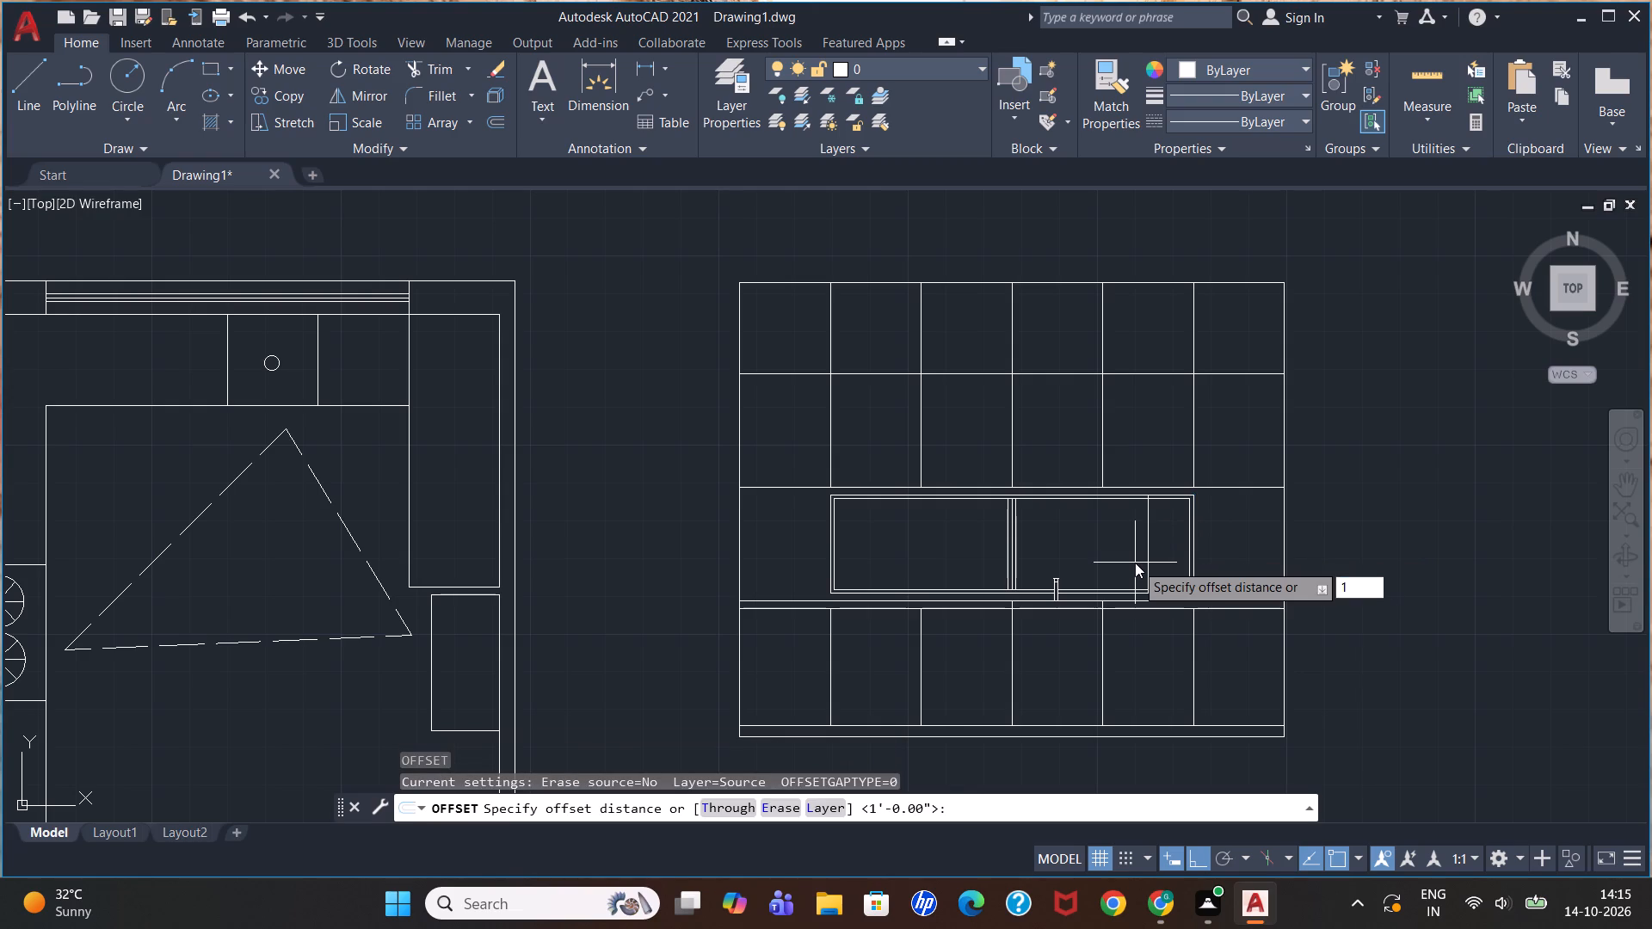
key("Return")
left_click(1150, 560)
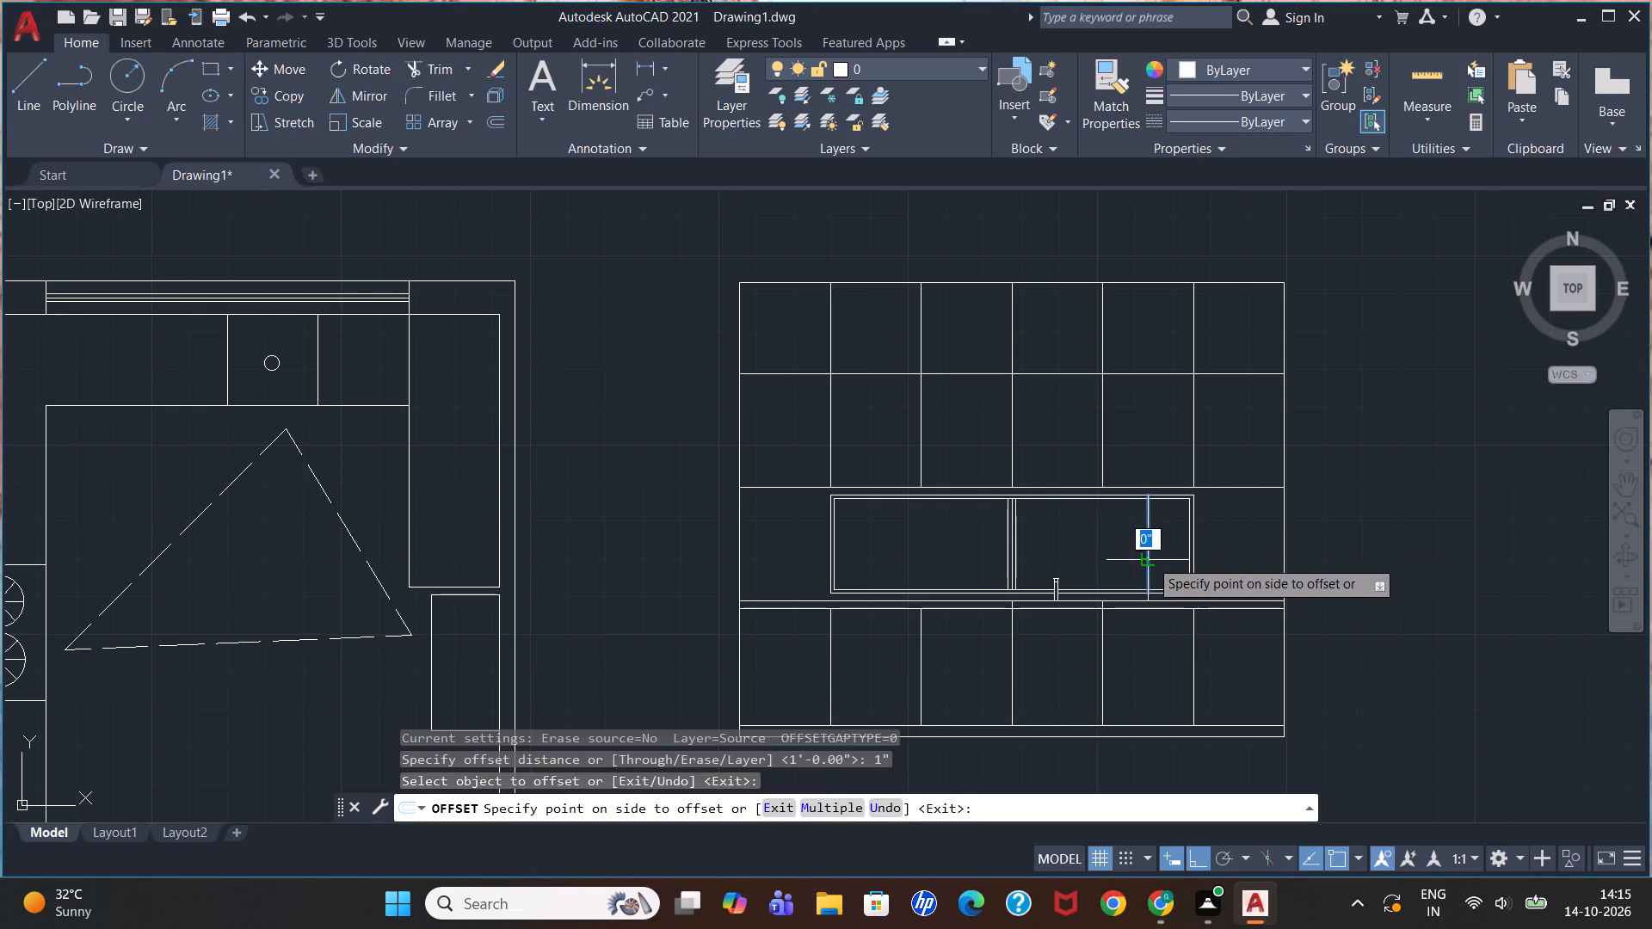
left_click(1131, 563)
key("grave")
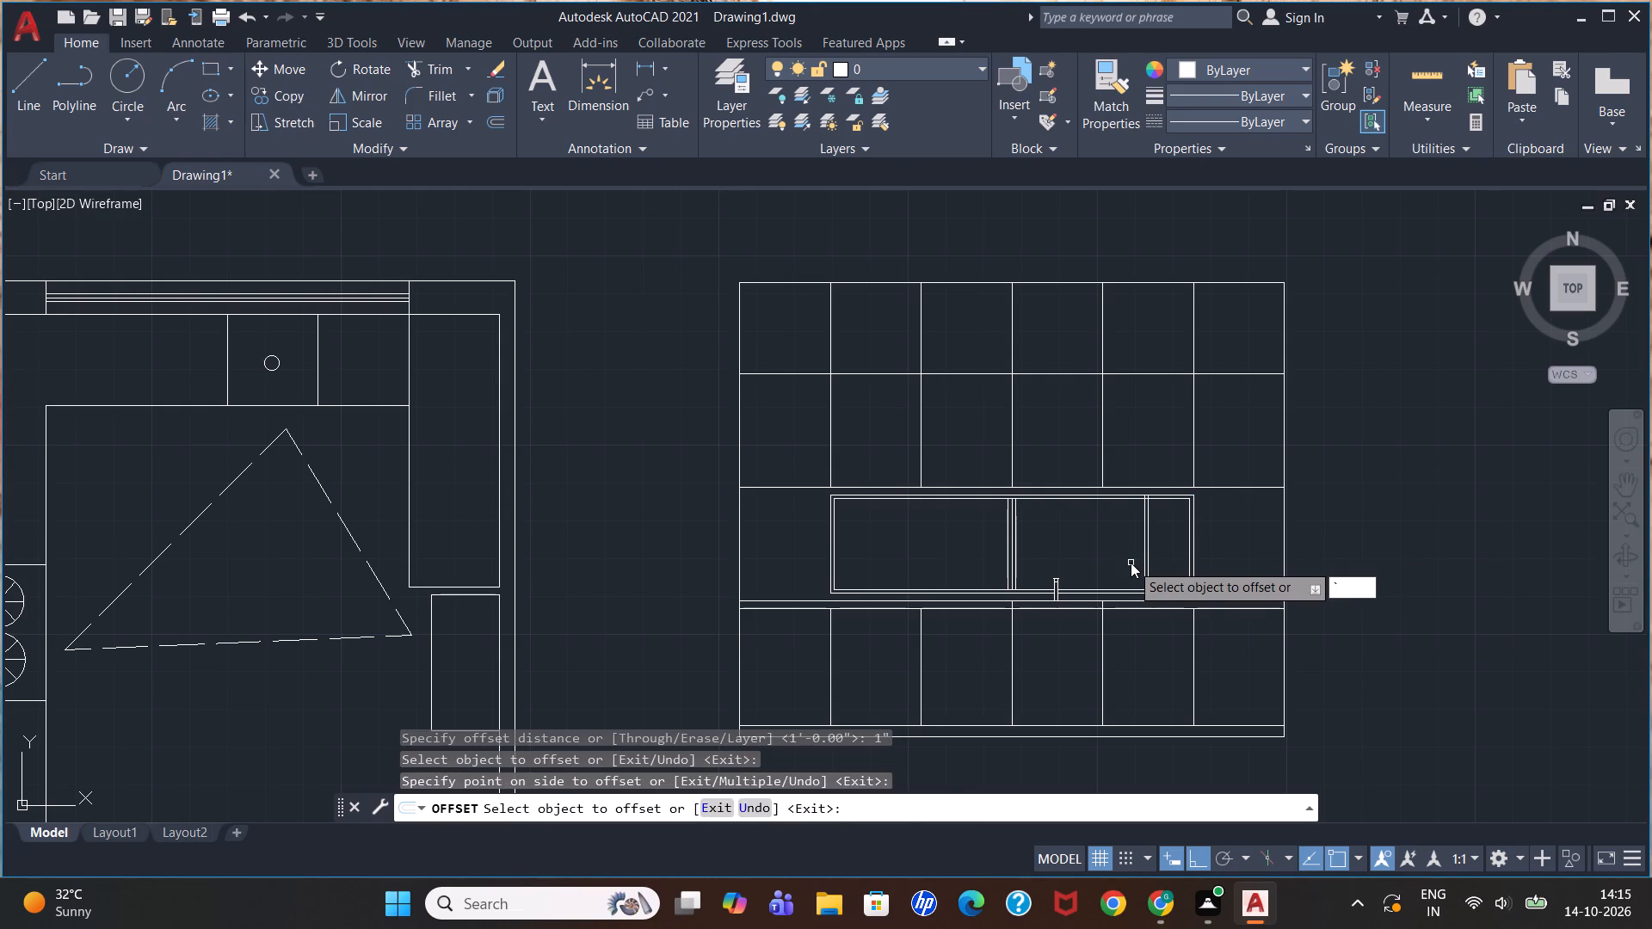
key("Escape")
key("Escape")
key("Escape")
key("Escape")
Trim away the old right frame lines and the horizontal window lines extending past the new right edge.
type("tr")
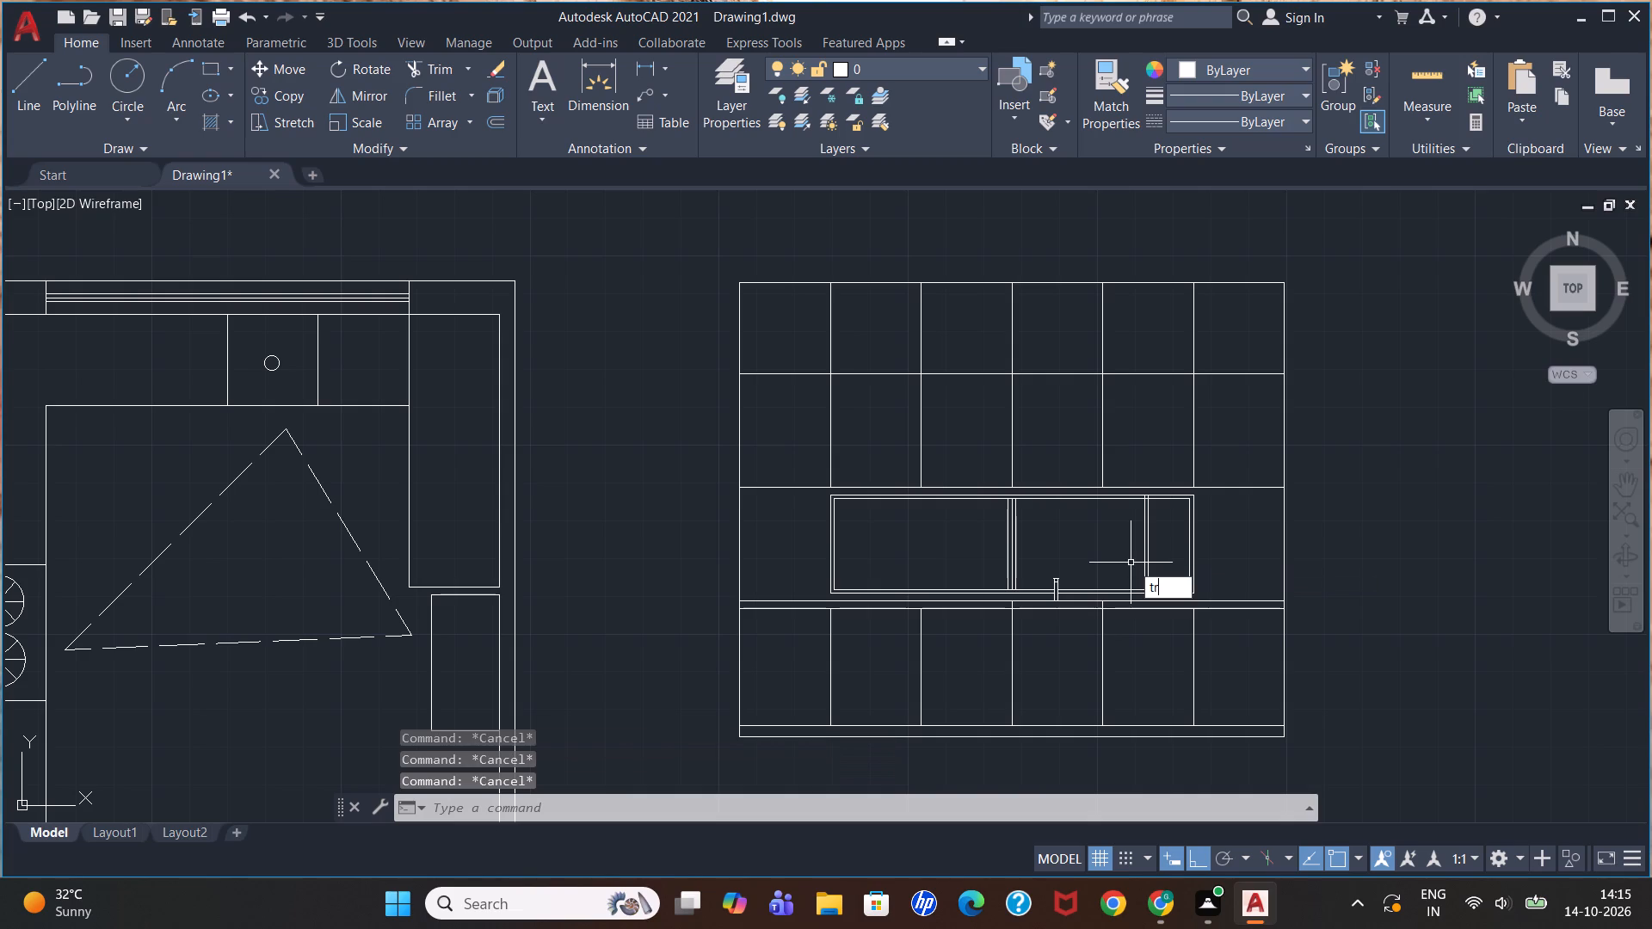
key("Return")
key("Return")
left_click(1188, 557)
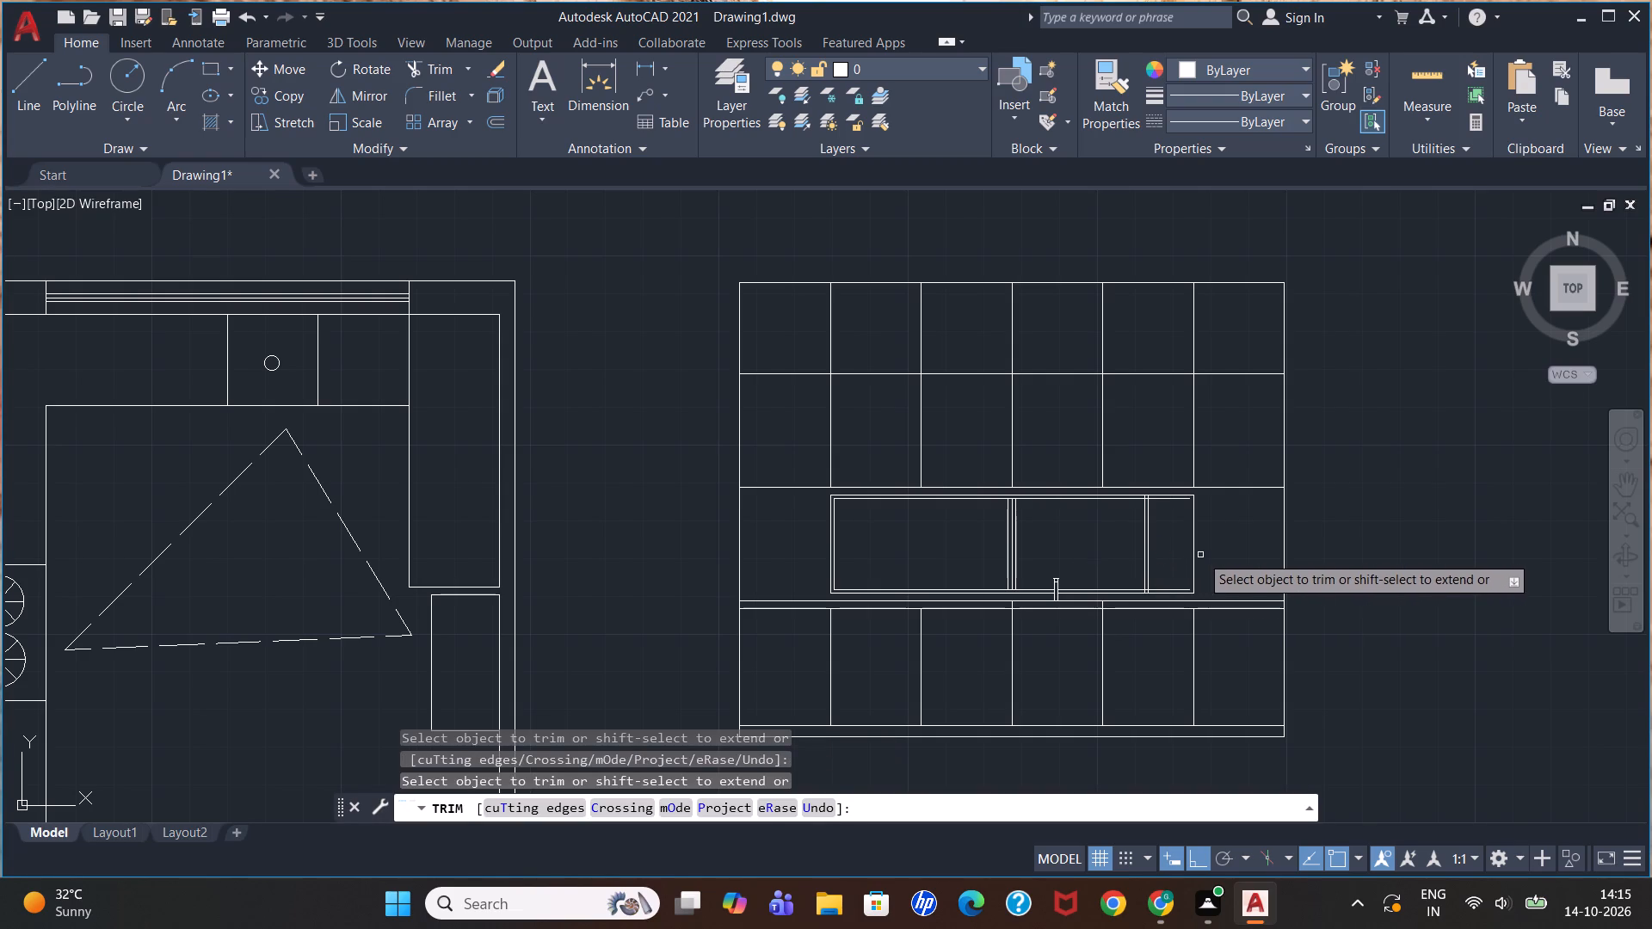
left_click(1191, 549)
left_click(1178, 498)
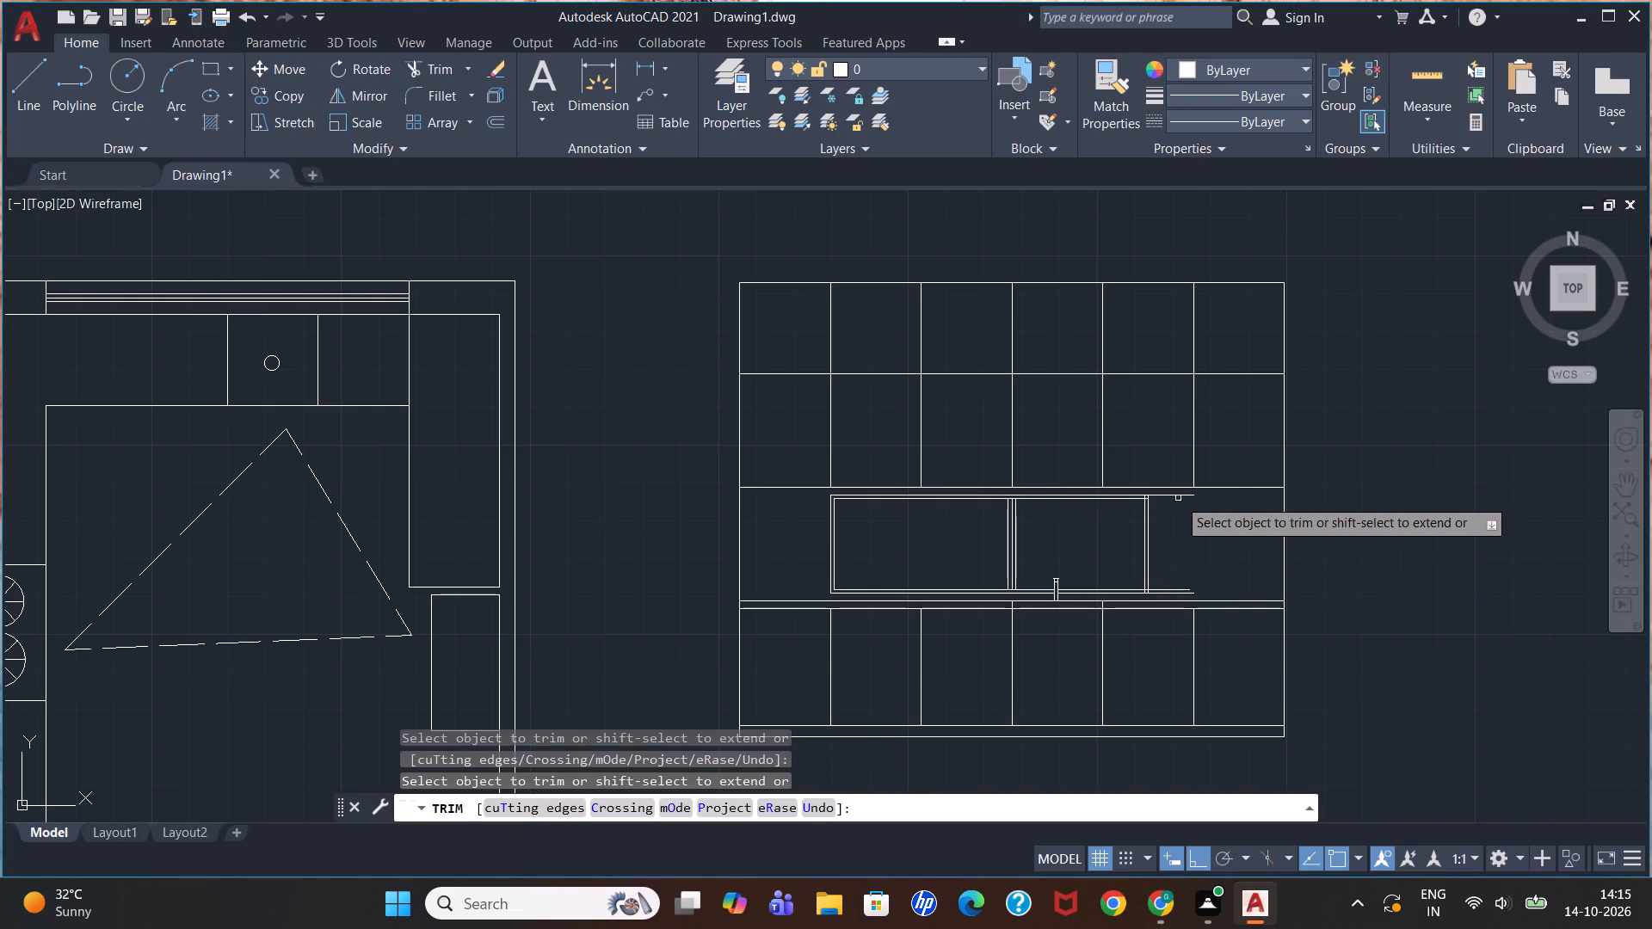
left_click(1178, 497)
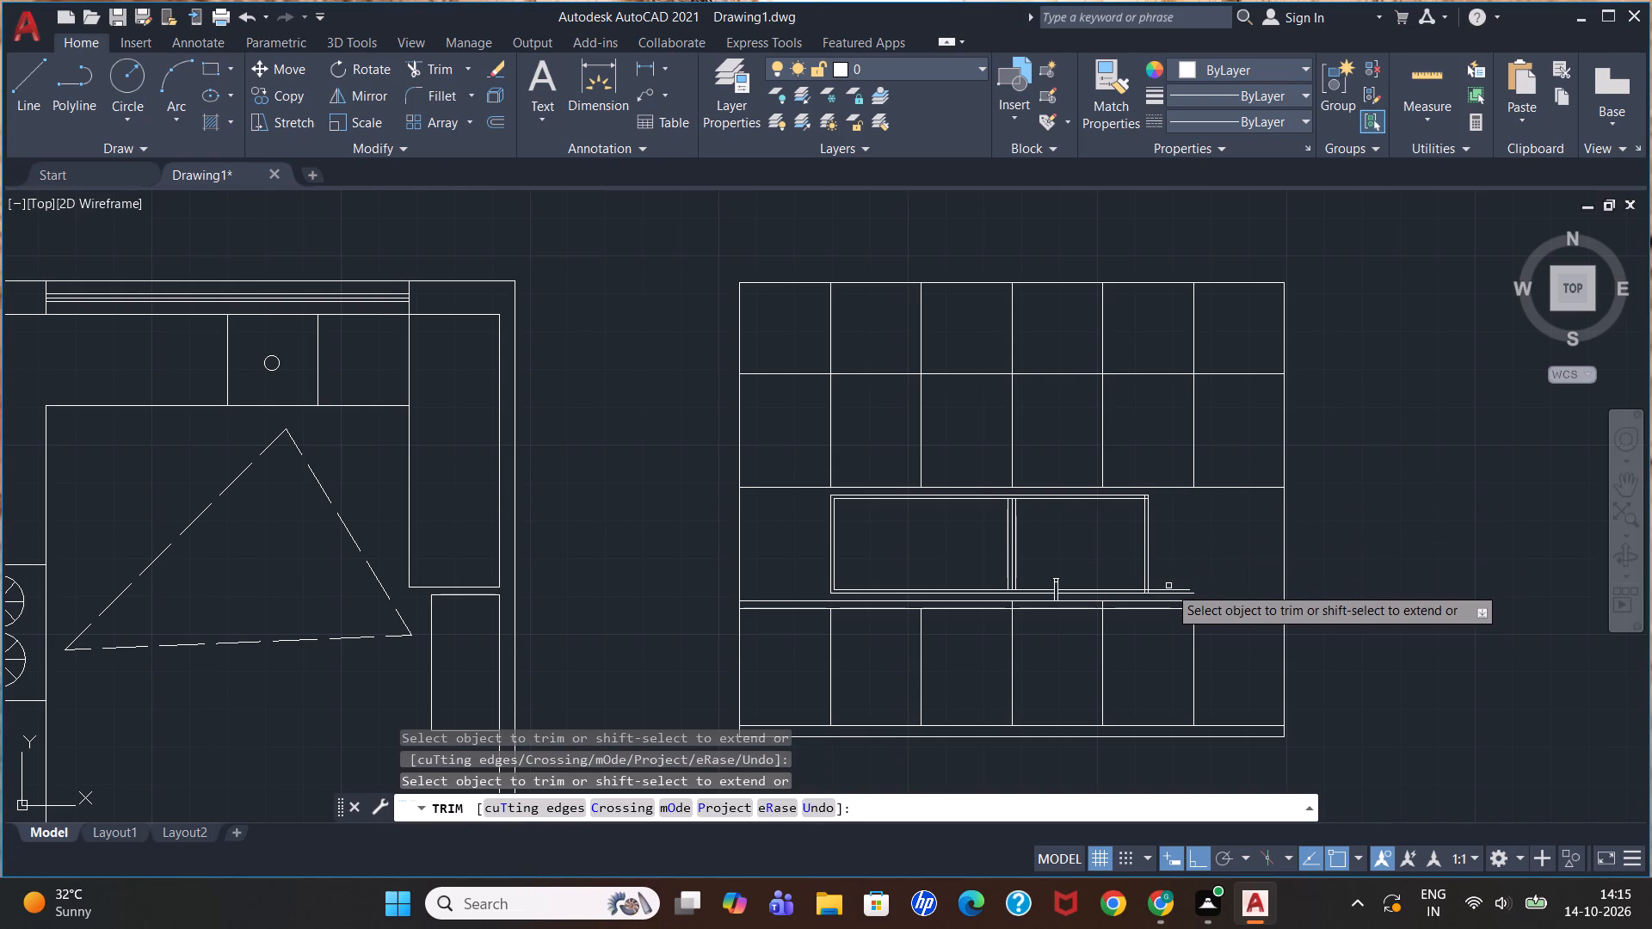
left_click(1171, 589)
left_click(1171, 595)
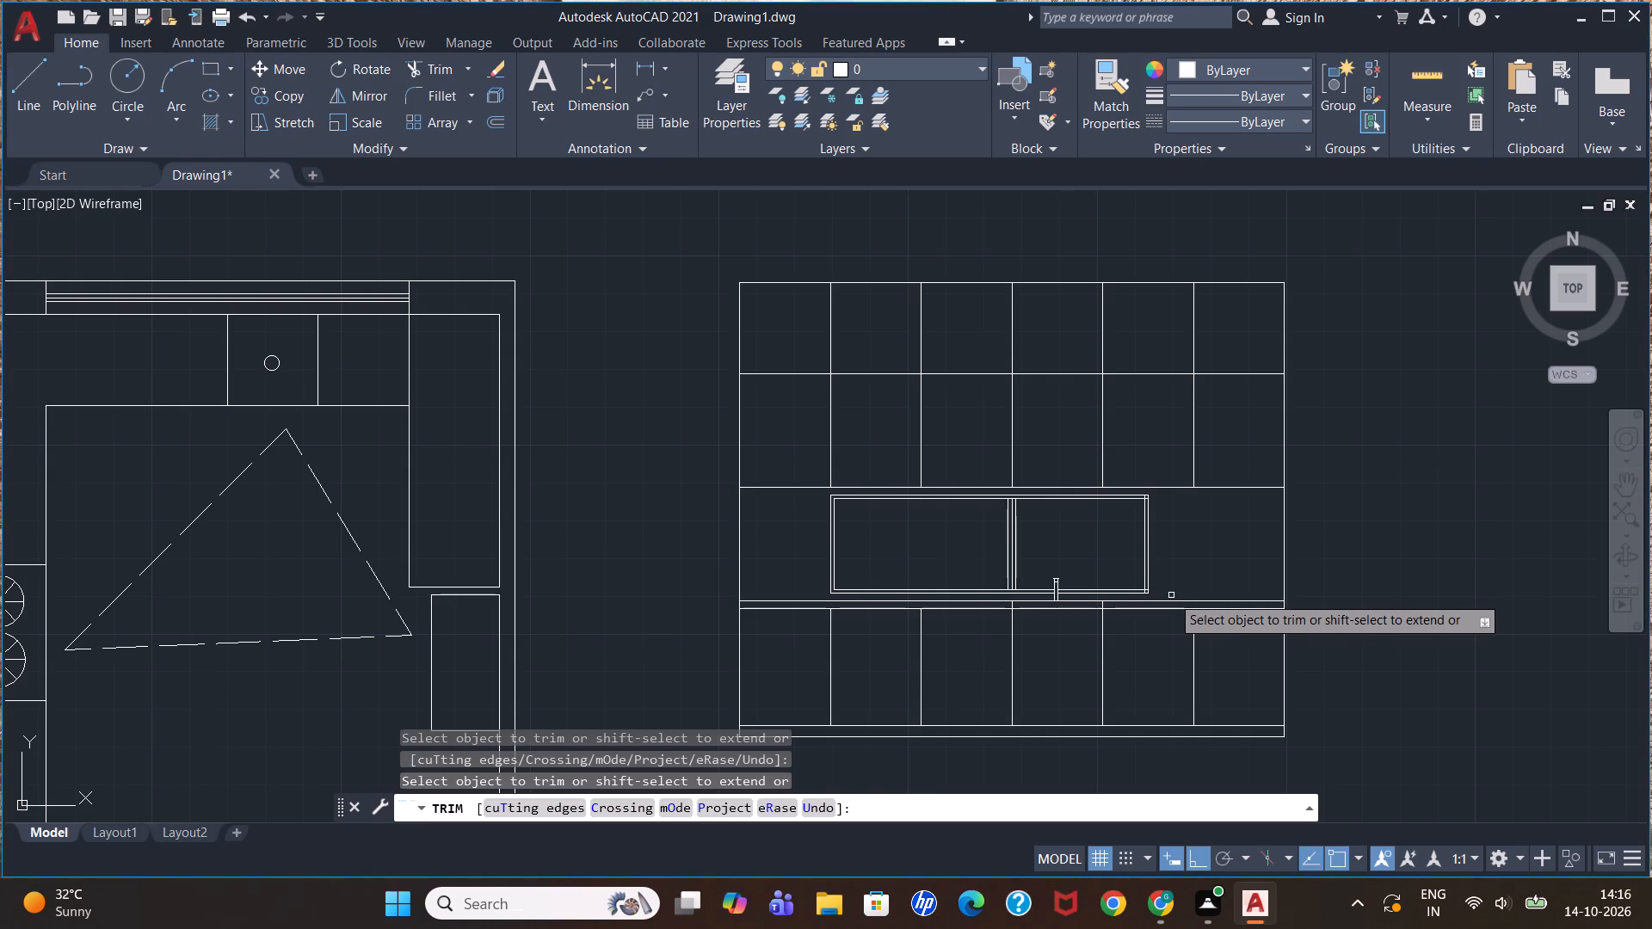
Trim the overlapping line ends at the lower and upper right corners of the elevation window frame.
scroll(1156, 565, "up", 3)
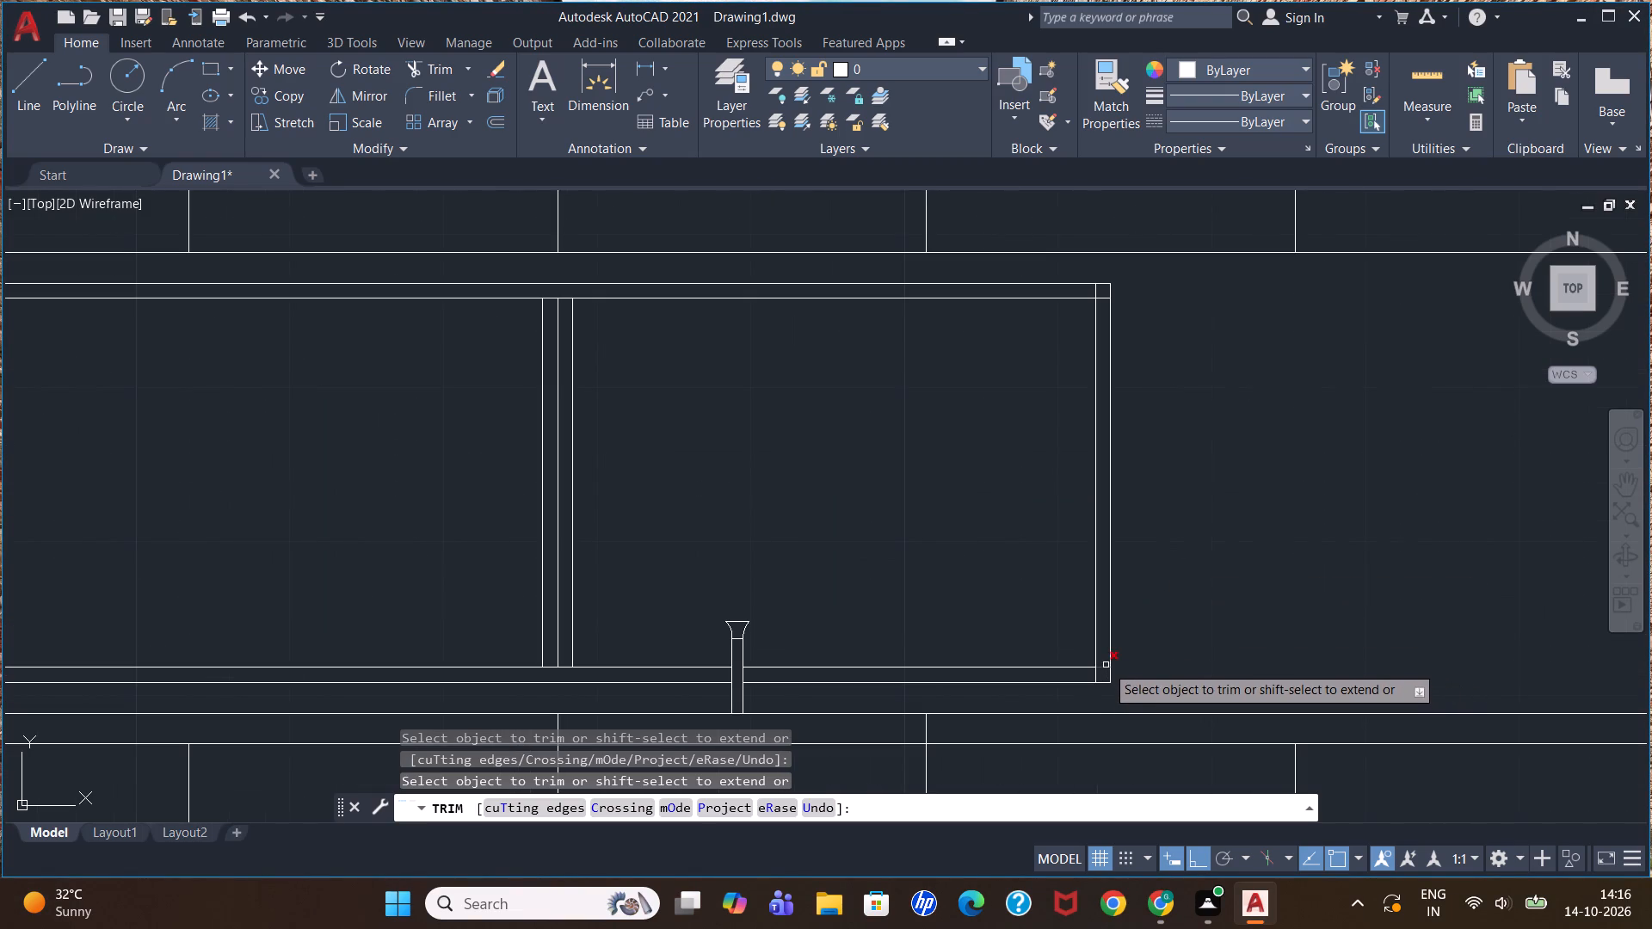
left_click(1106, 664)
left_click(1094, 674)
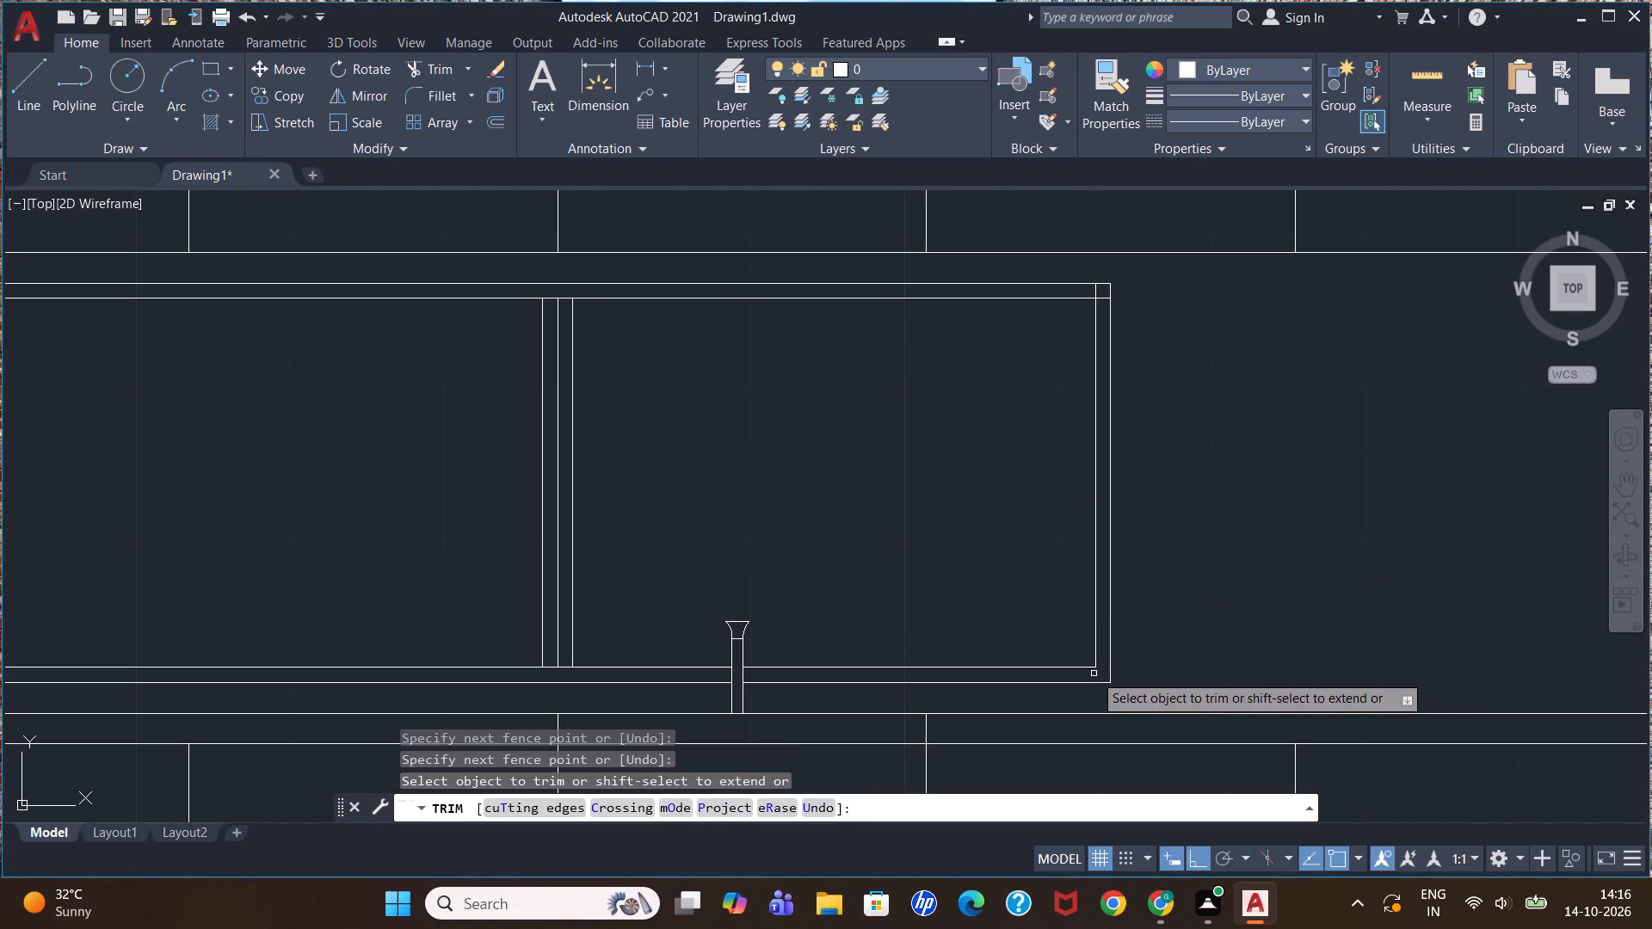
left_click(1094, 290)
left_click(1102, 297)
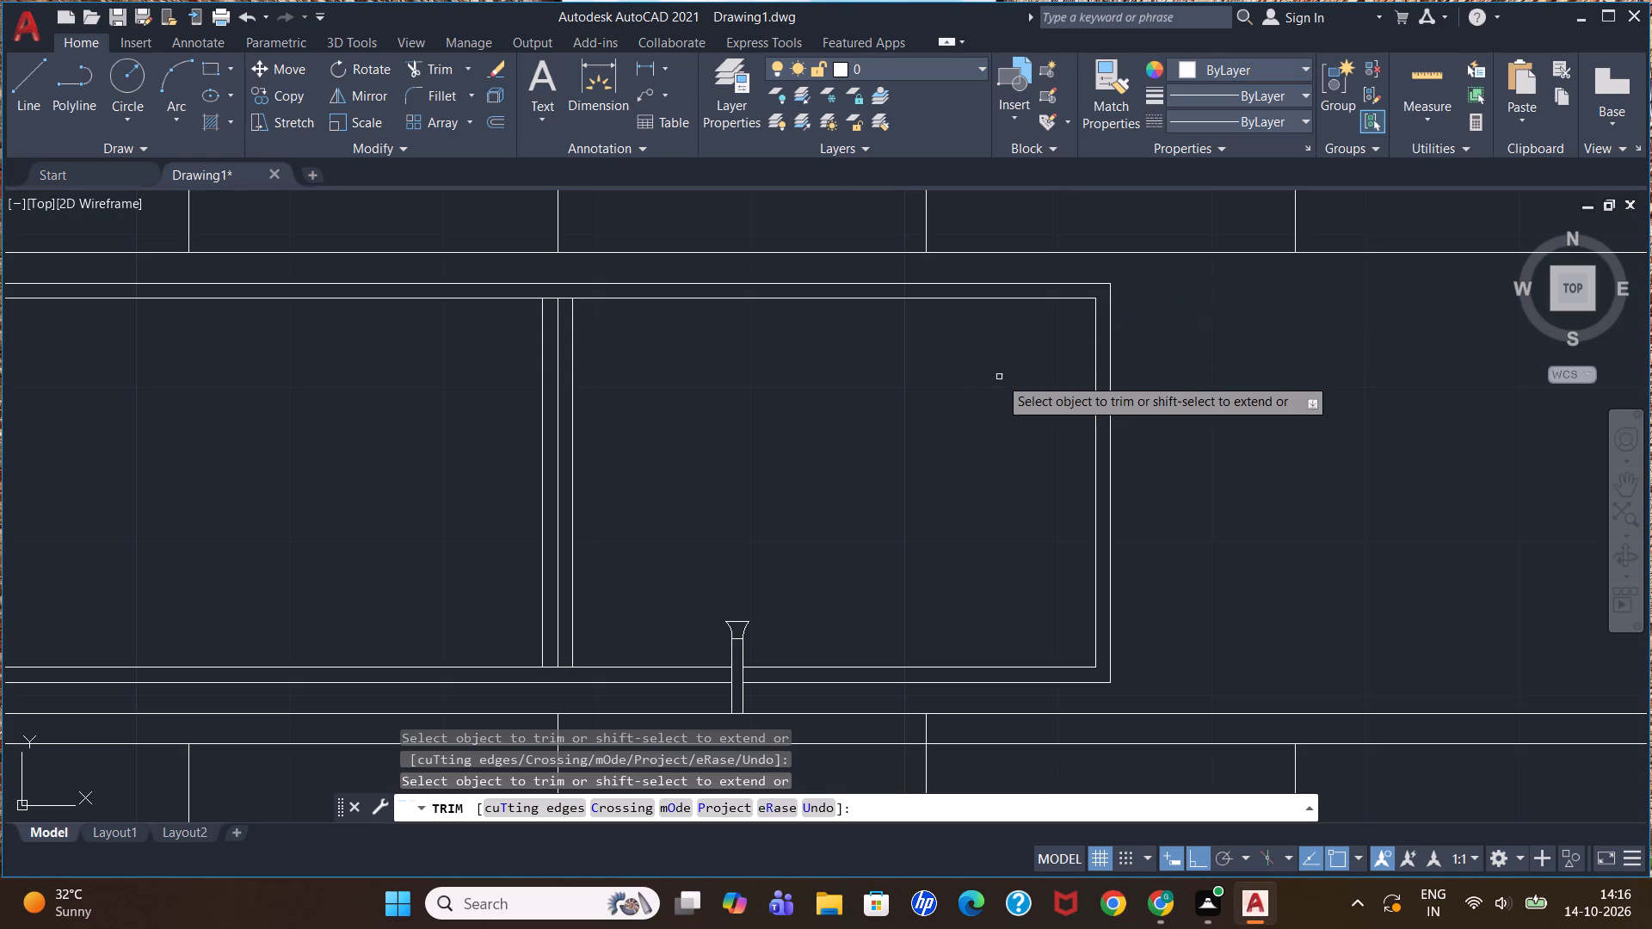
scroll(982, 388, "down", 2)
key("Escape")
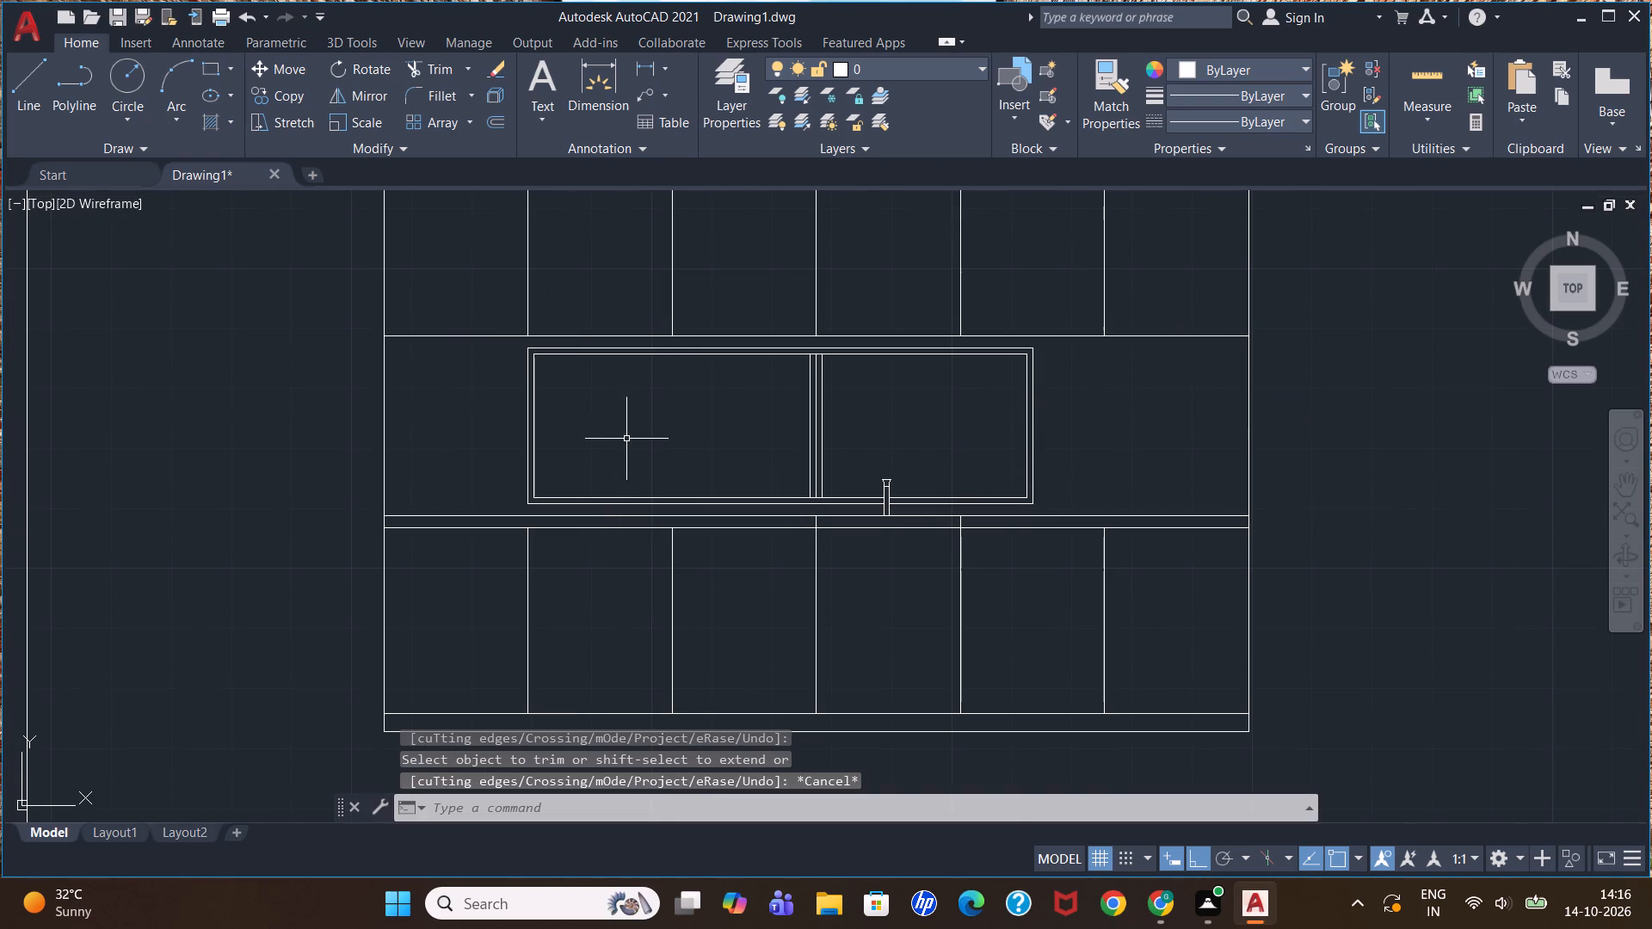
Offset the right end line of the plan's top wall window 1' to the left.
scroll(626, 439, "down", 2)
scroll(223, 455, "down", 1)
scroll(163, 419, "up", 3)
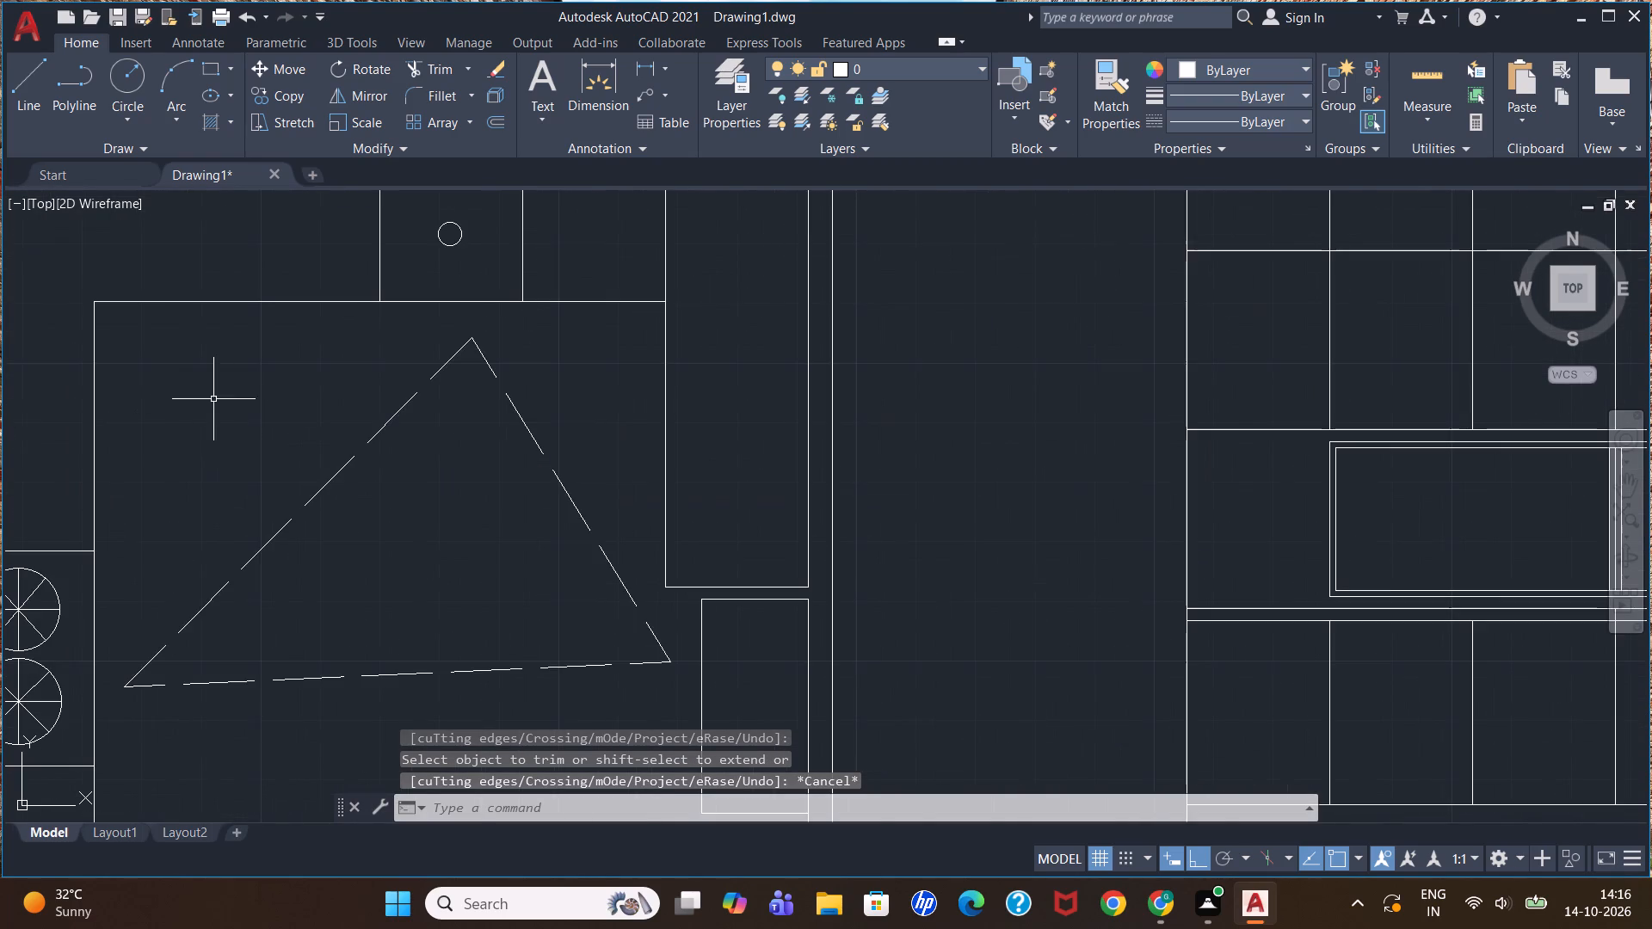
scroll(255, 374, "down", 3)
scroll(262, 308, "up", 2)
scroll(422, 387, "up", 2)
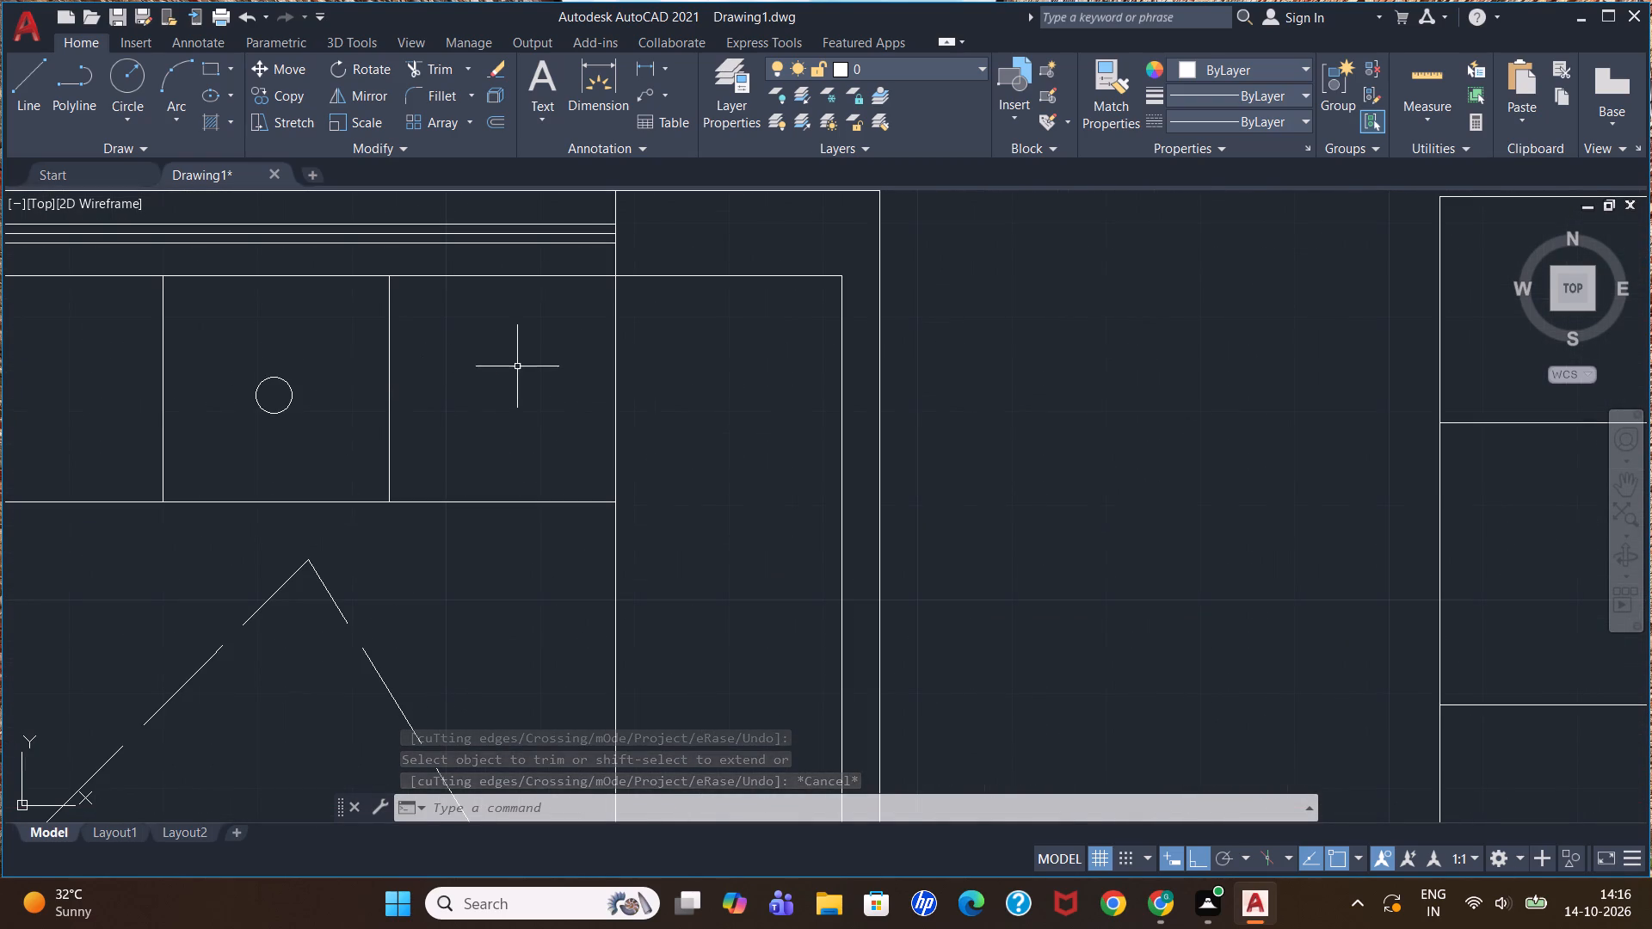
key("o")
key("Return")
type("1'")
key("Return")
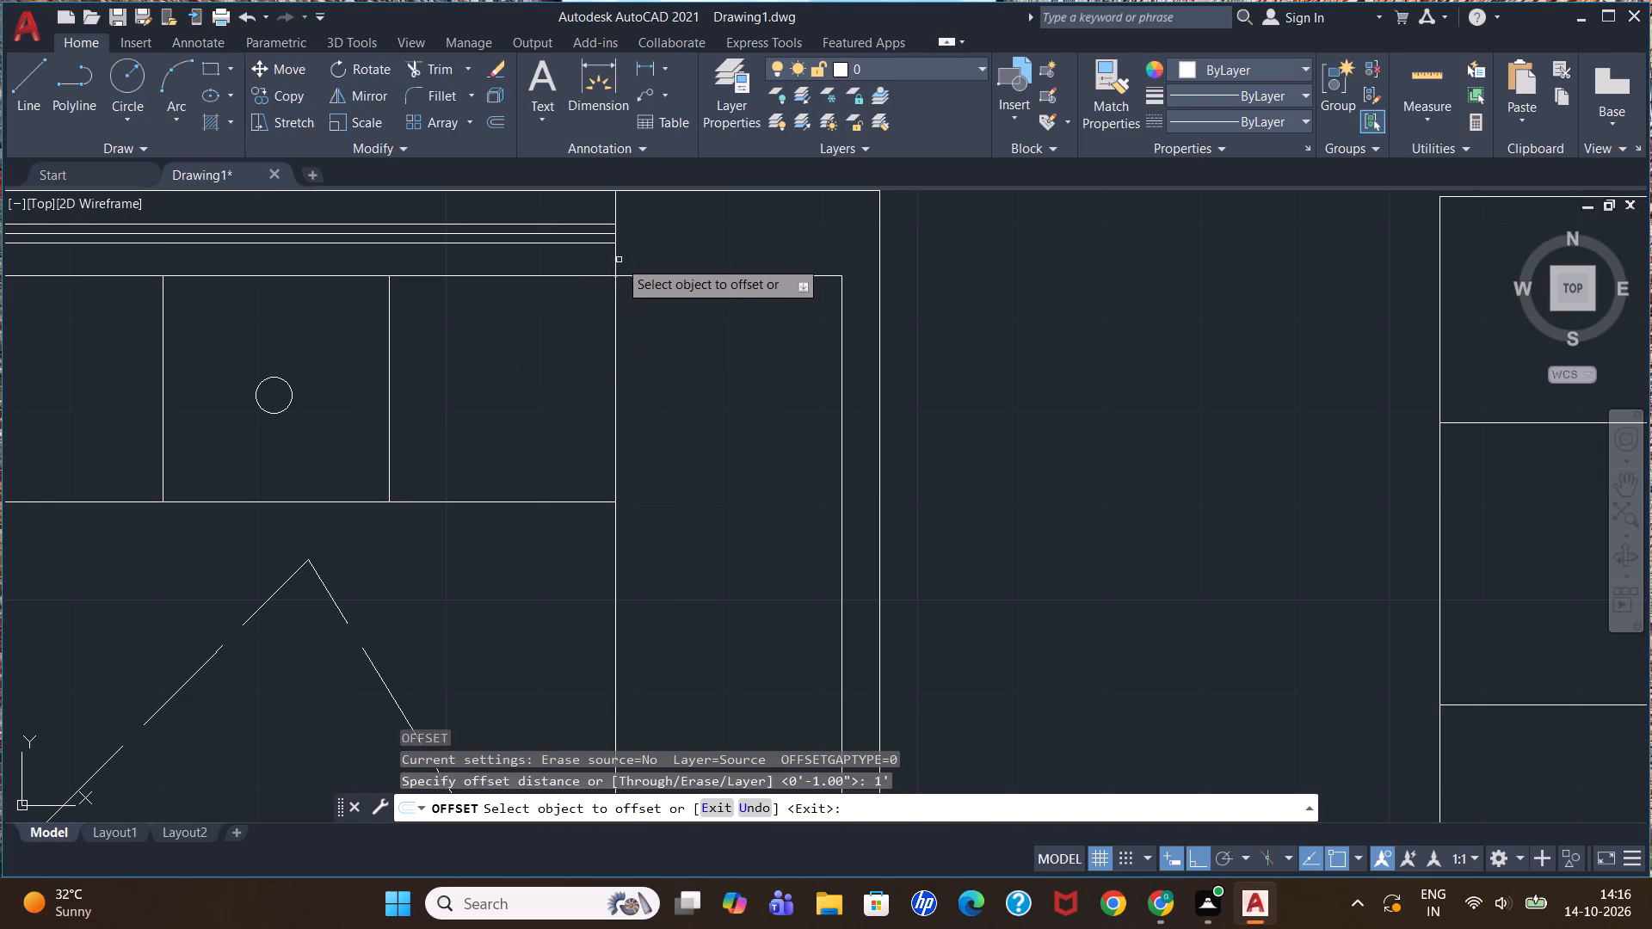
left_click(617, 256)
left_click(536, 274)
key("Escape")
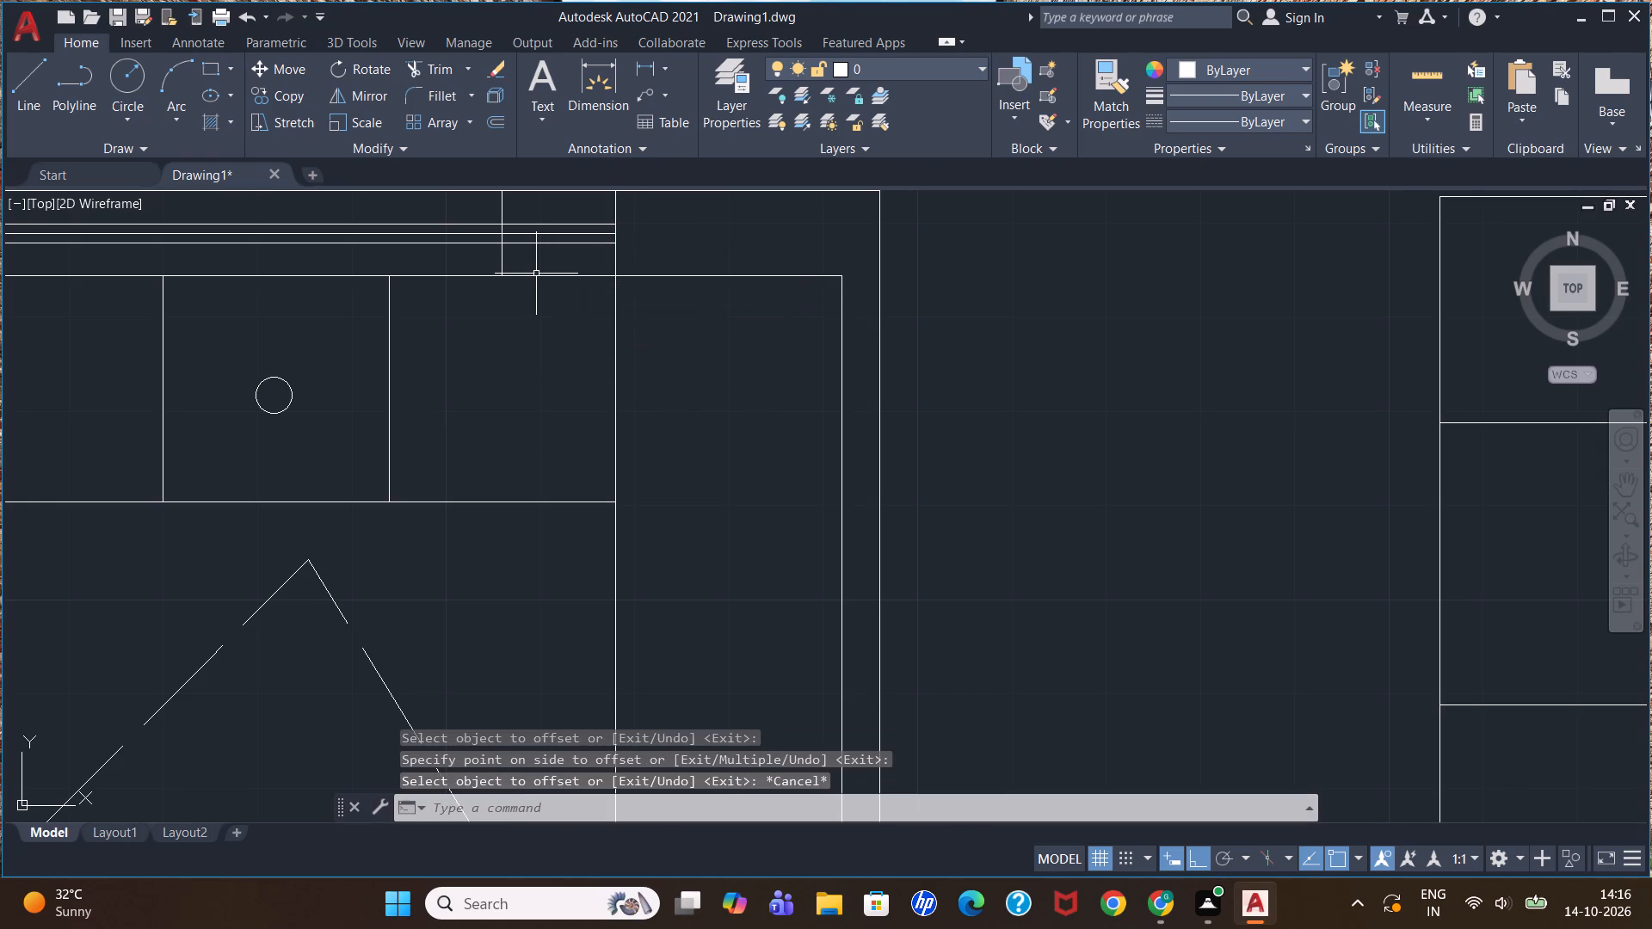
Trim the plan's top window lines beyond the new end line and remove the old end line.
key("t")
key("r")
key("Return")
key("Return")
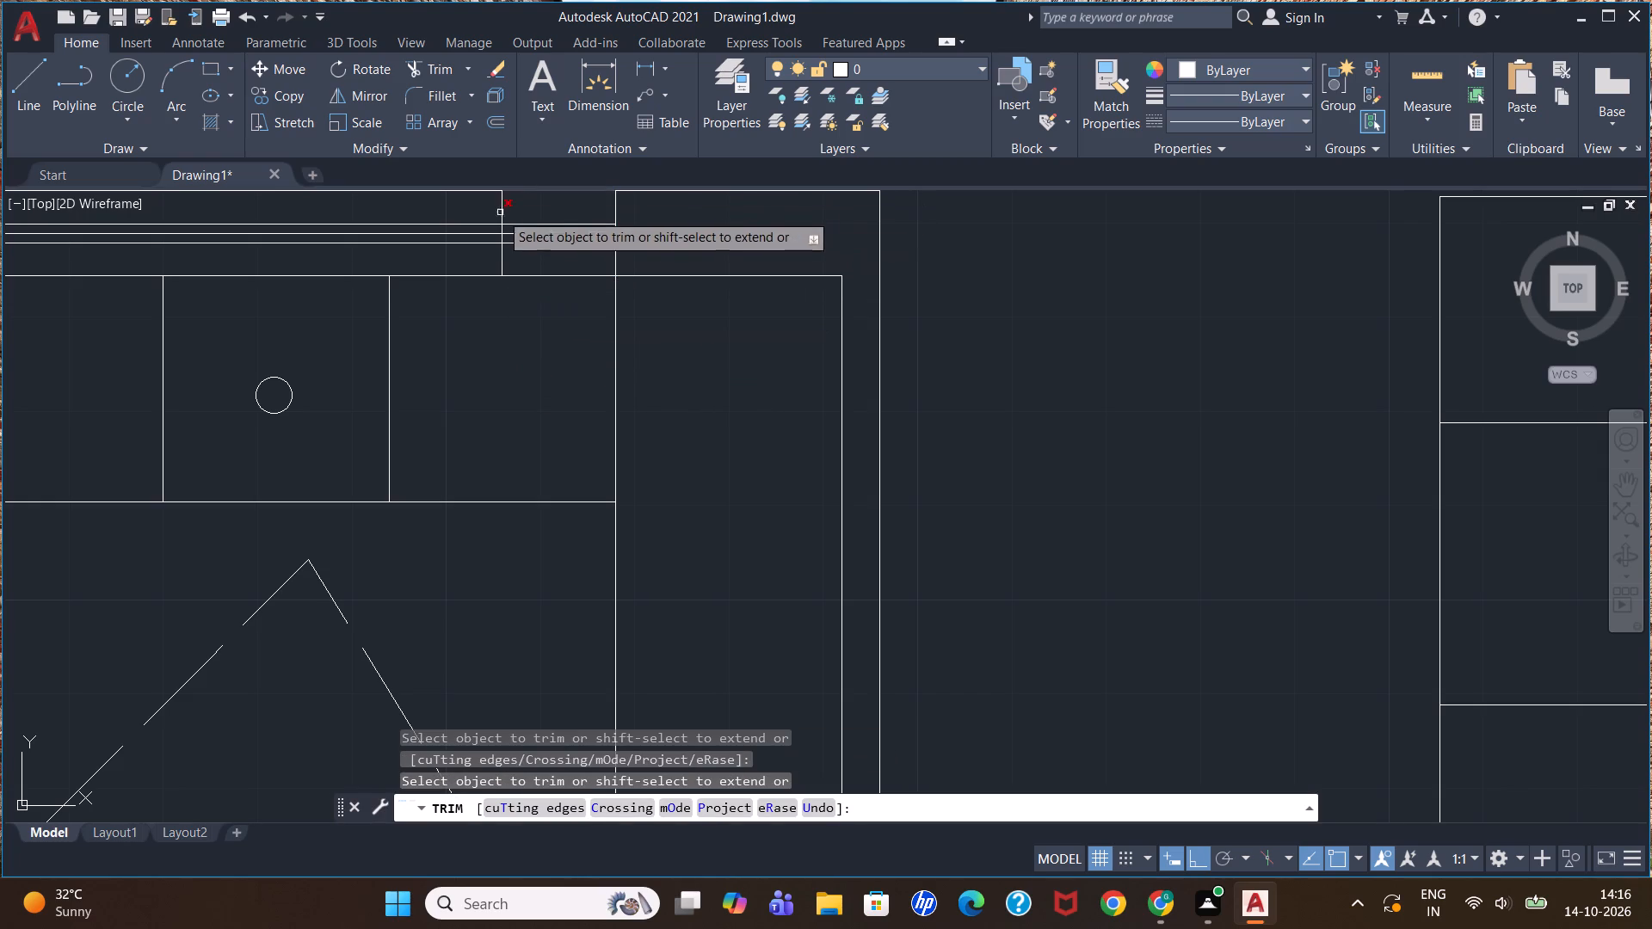
left_click(546, 218)
left_click(583, 253)
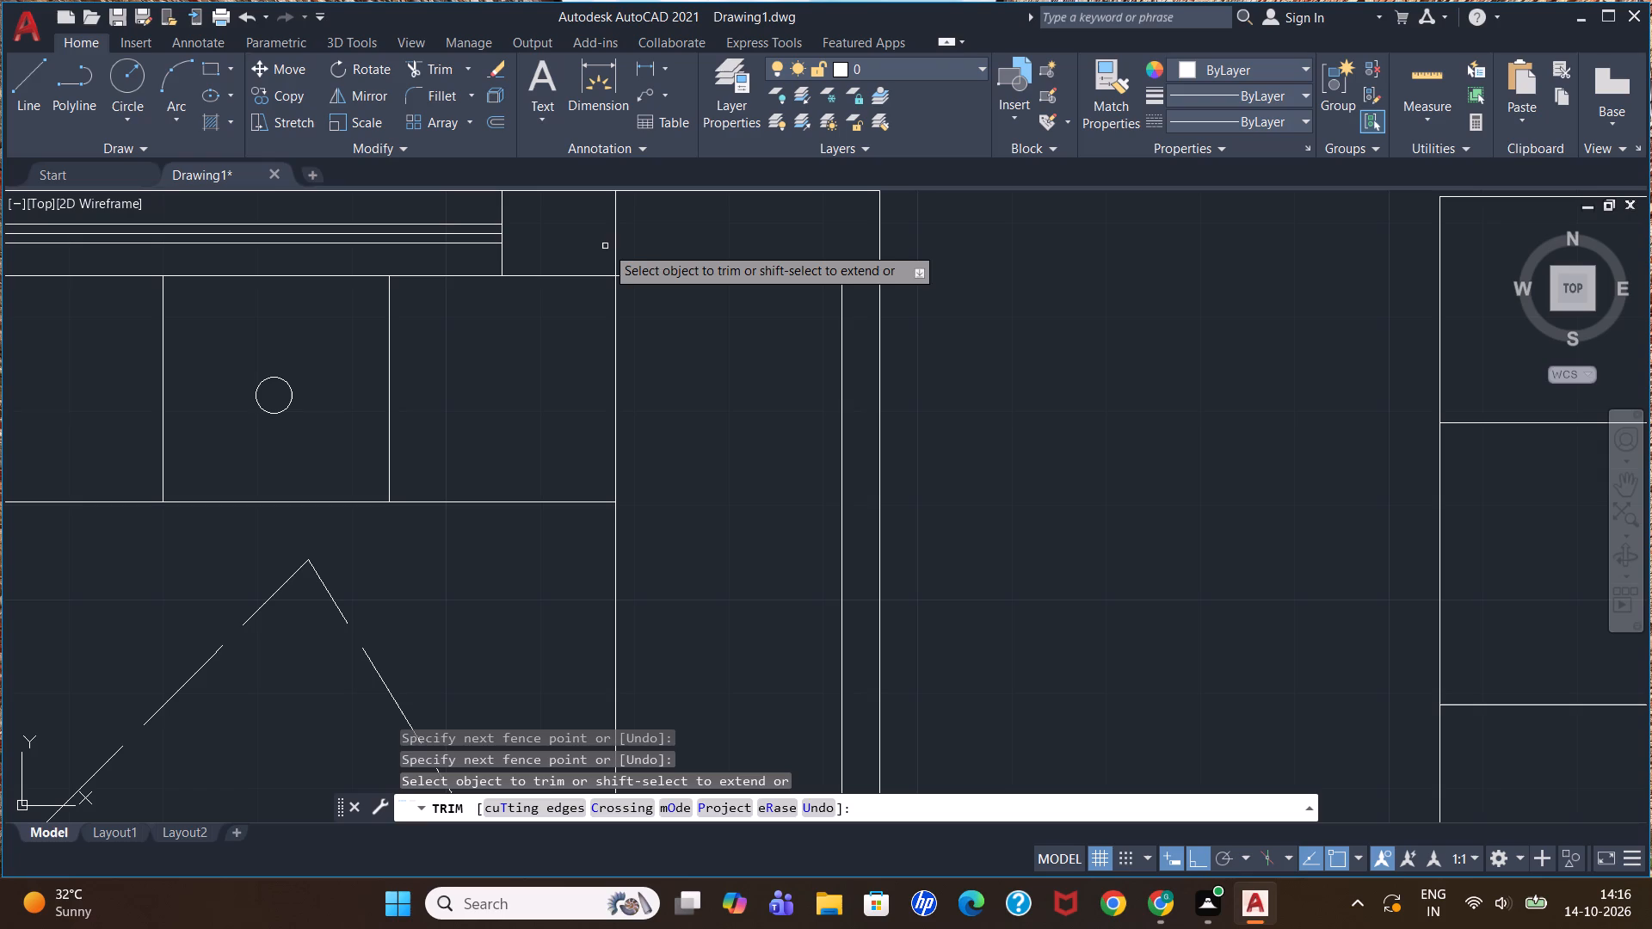
left_click(615, 248)
key("Escape")
Review the kitchen plan and the elevation after the window changes.
scroll(855, 282, "down", 3)
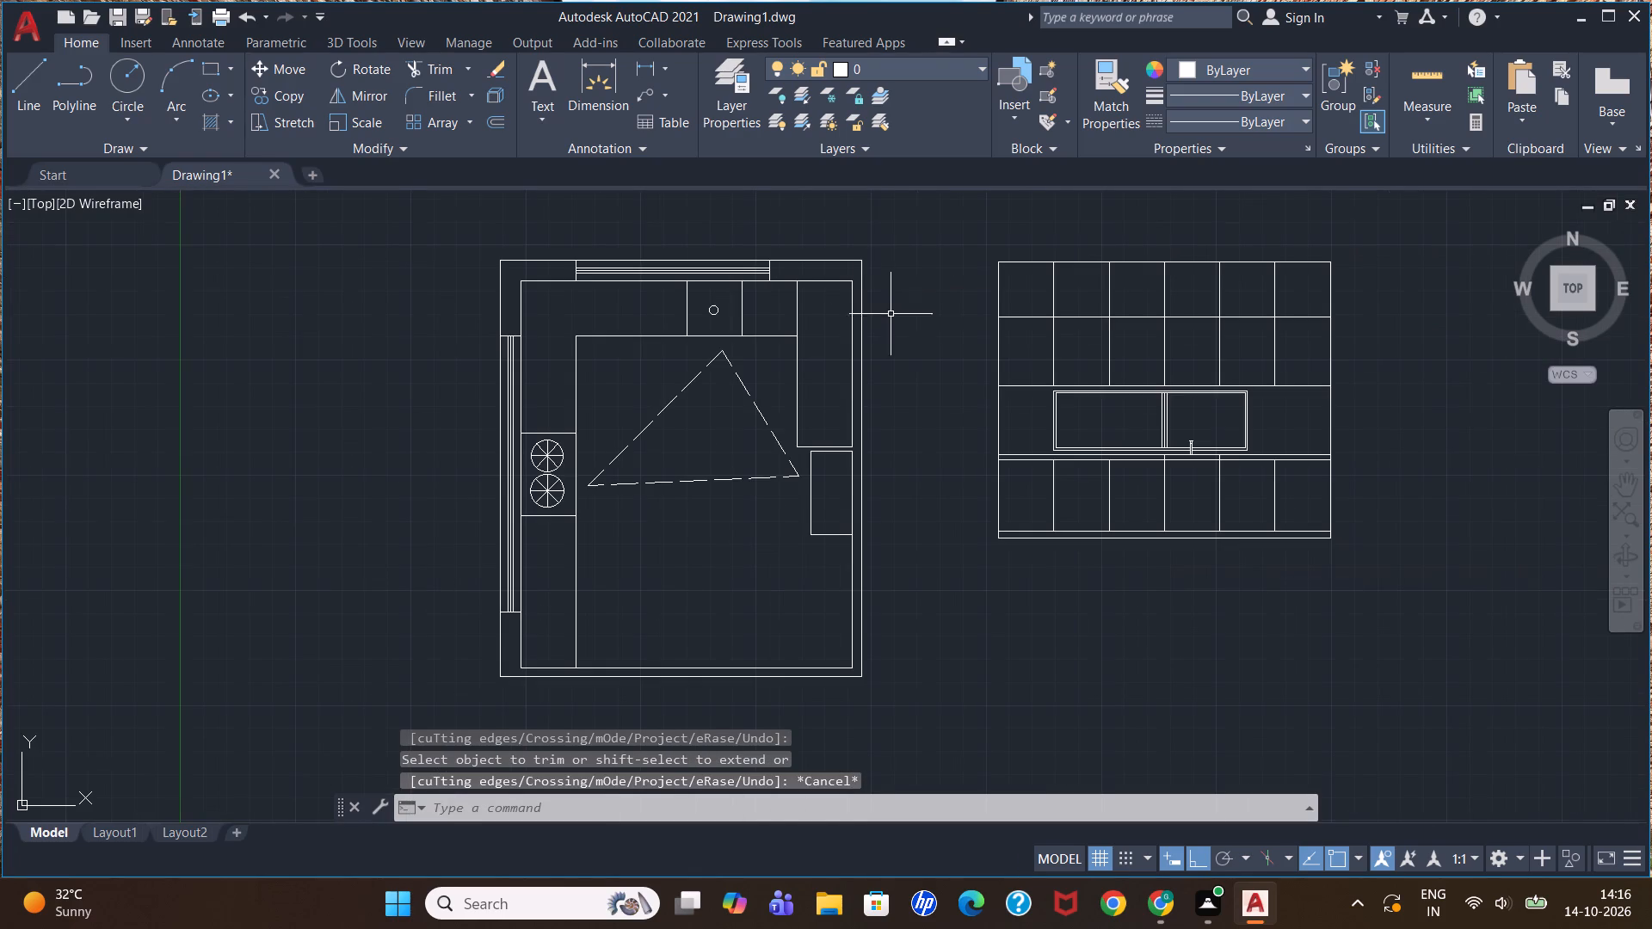
scroll(1254, 444, "down", 1)
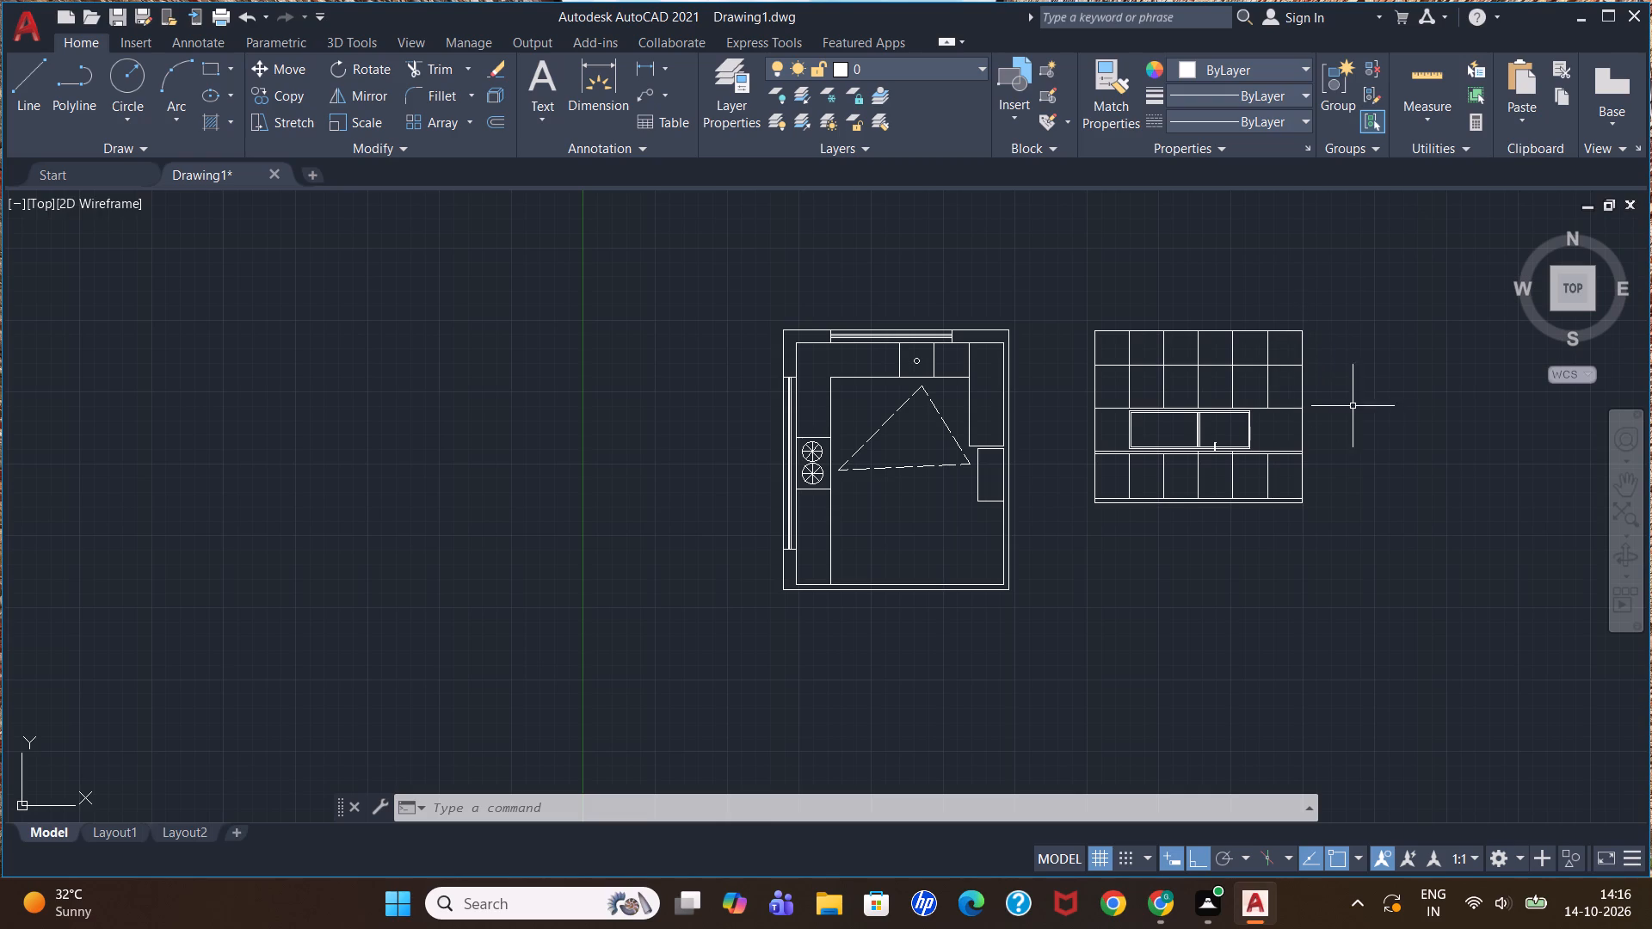
scroll(1370, 393, "up", 2)
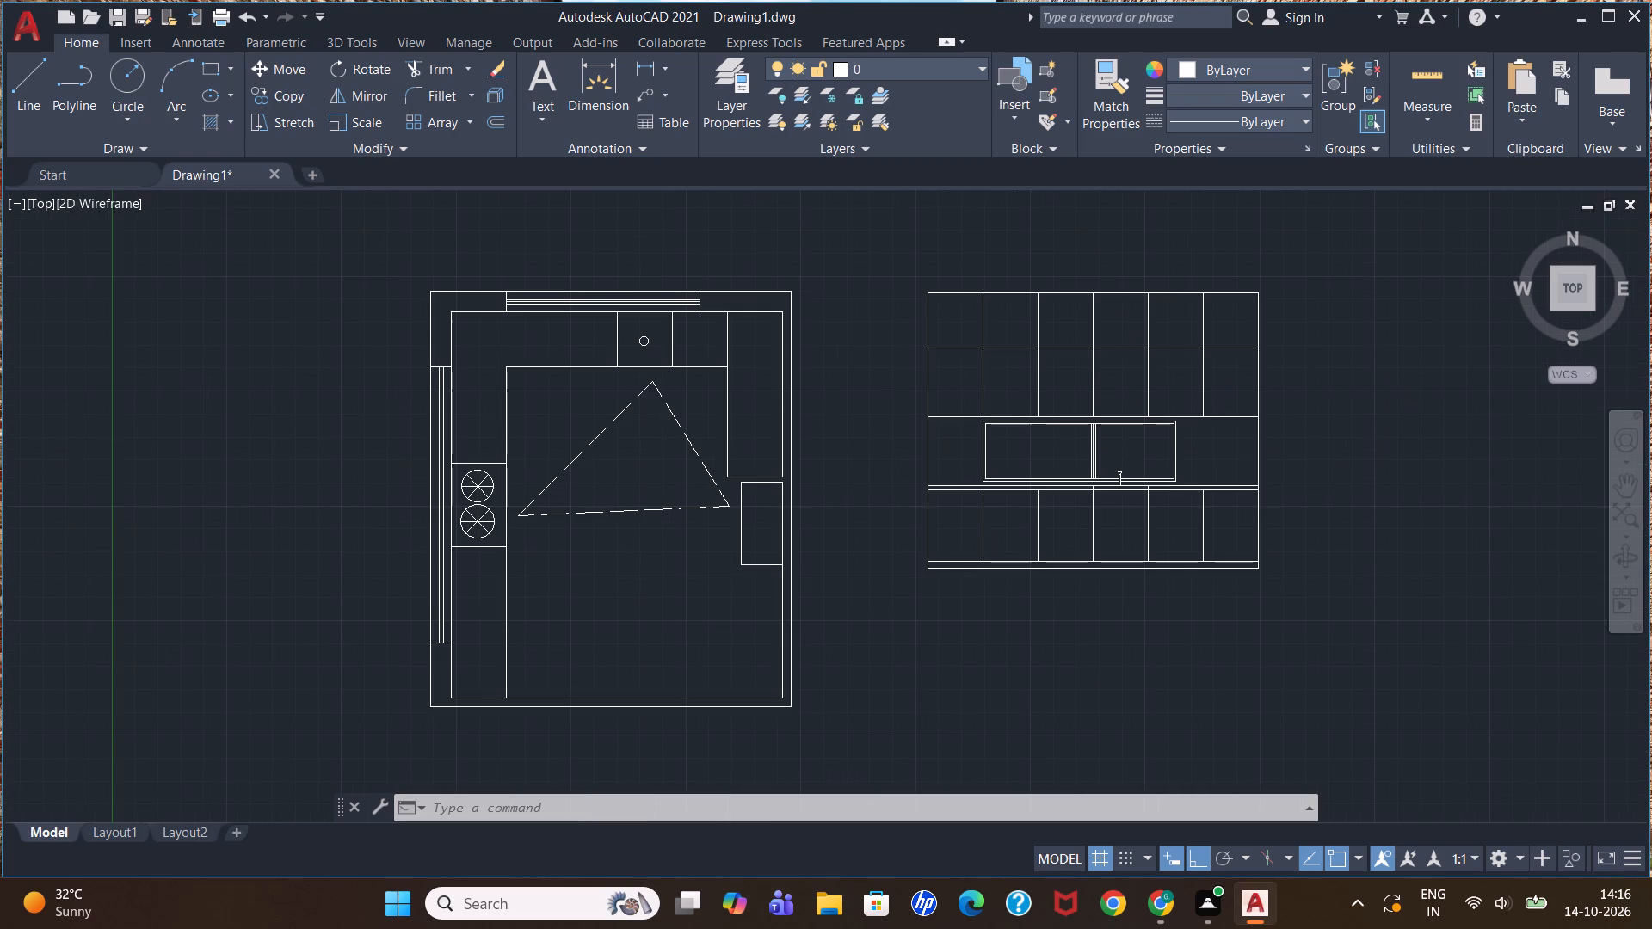
key("Escape")
key("Escape")
key("Escape")
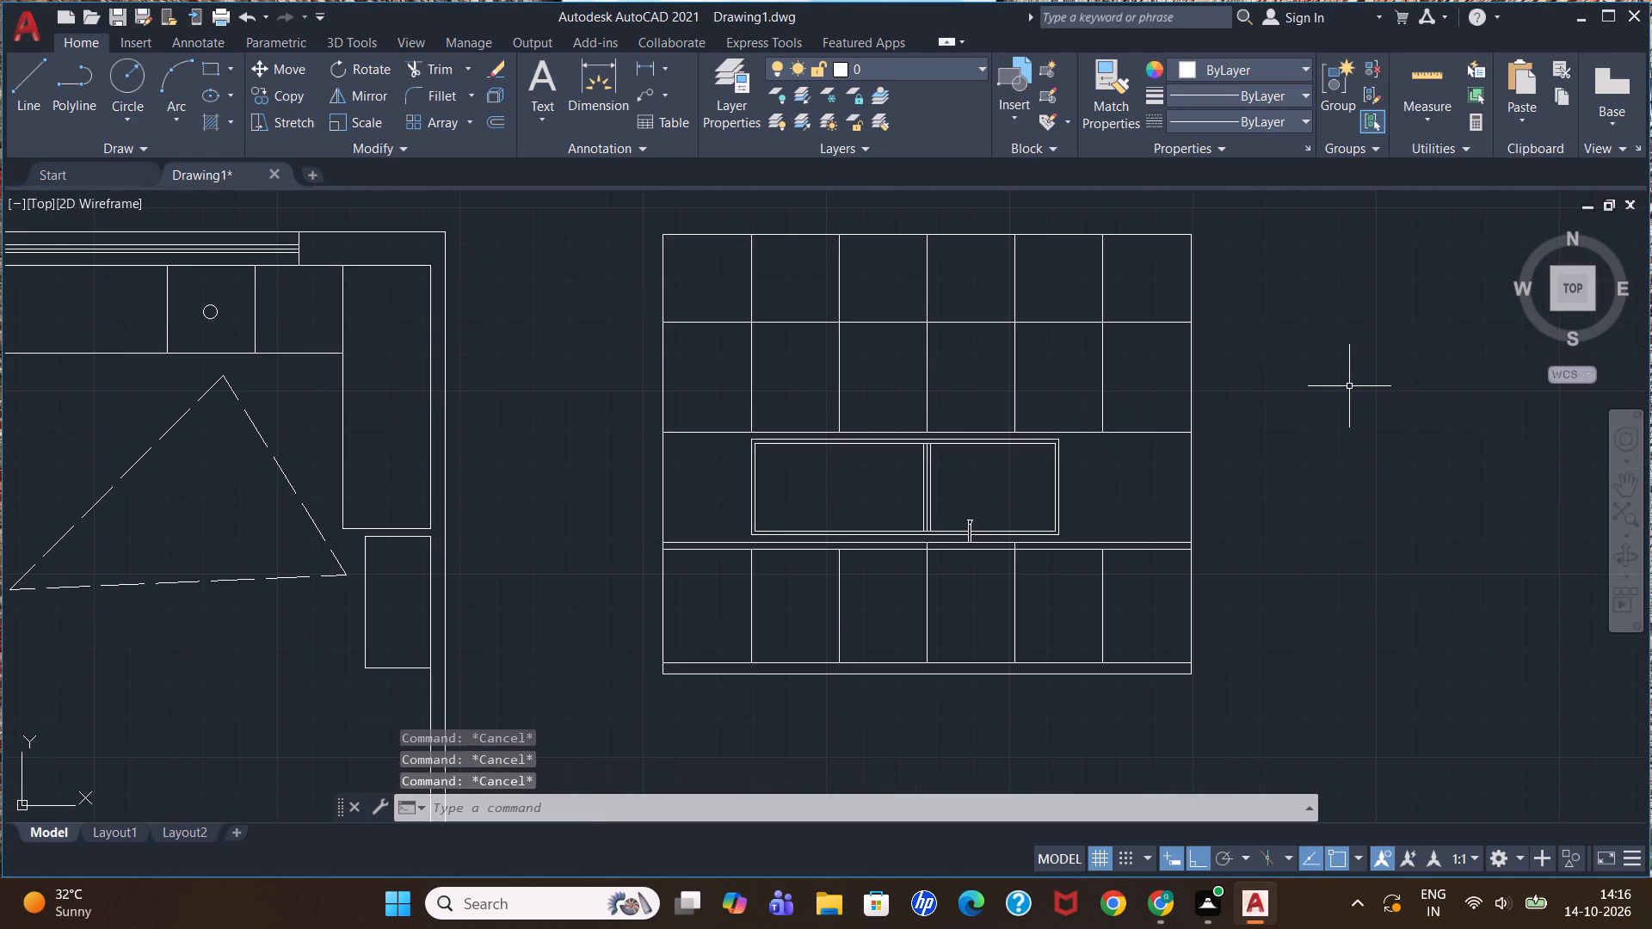
scroll(838, 390, "down", 1)
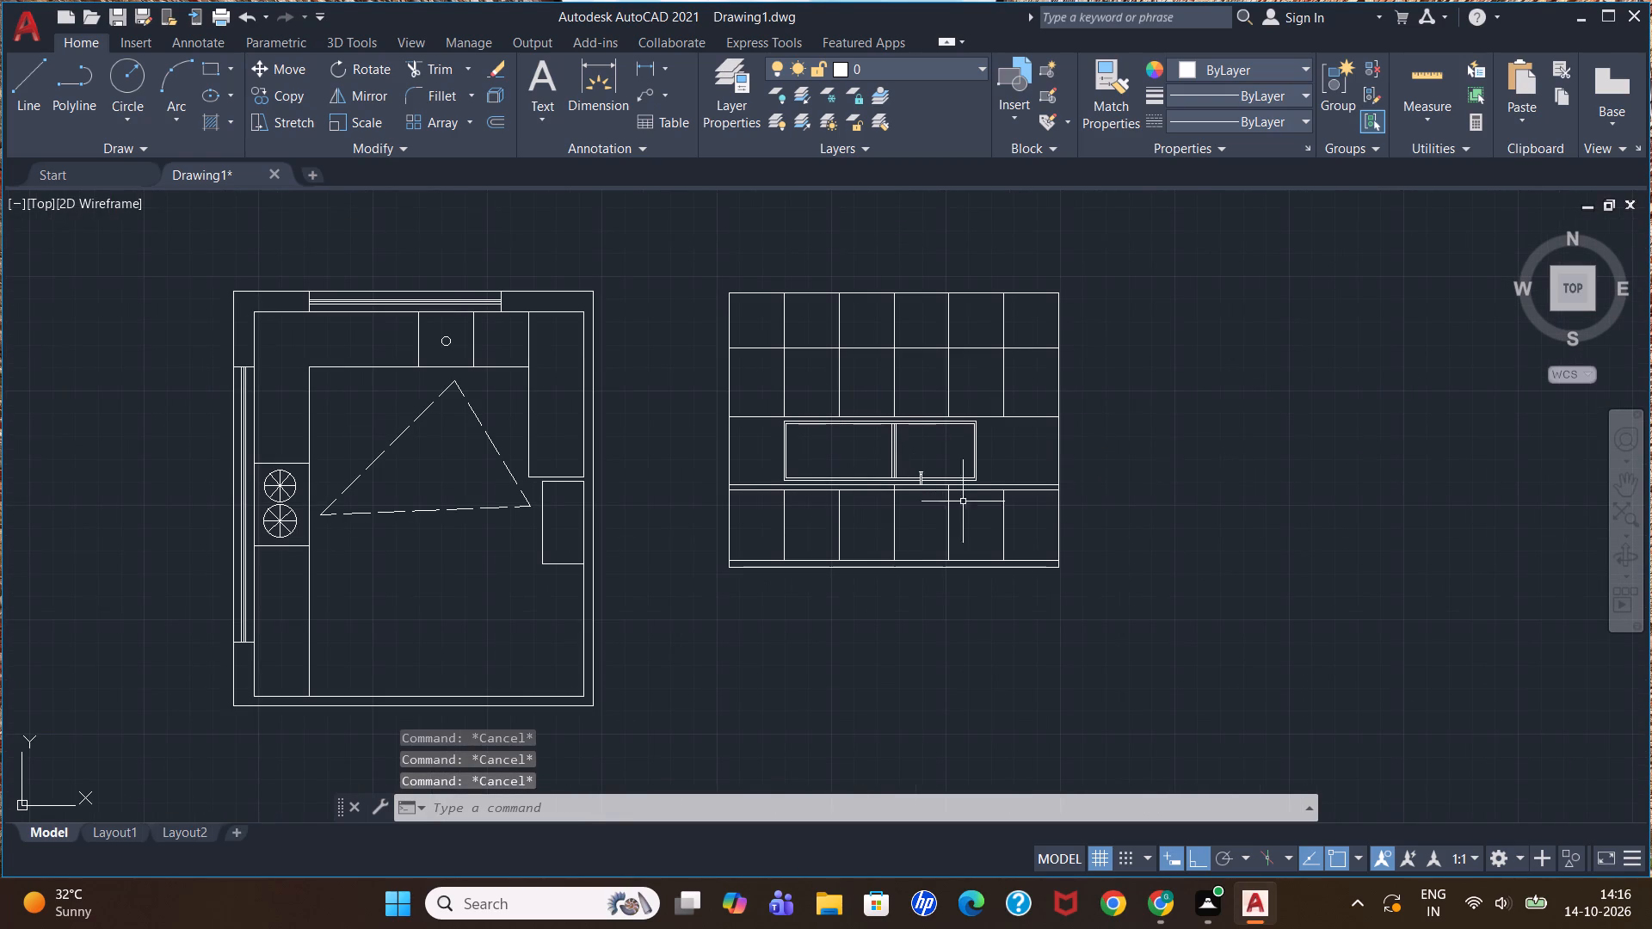
scroll(1288, 479, "down", 1)
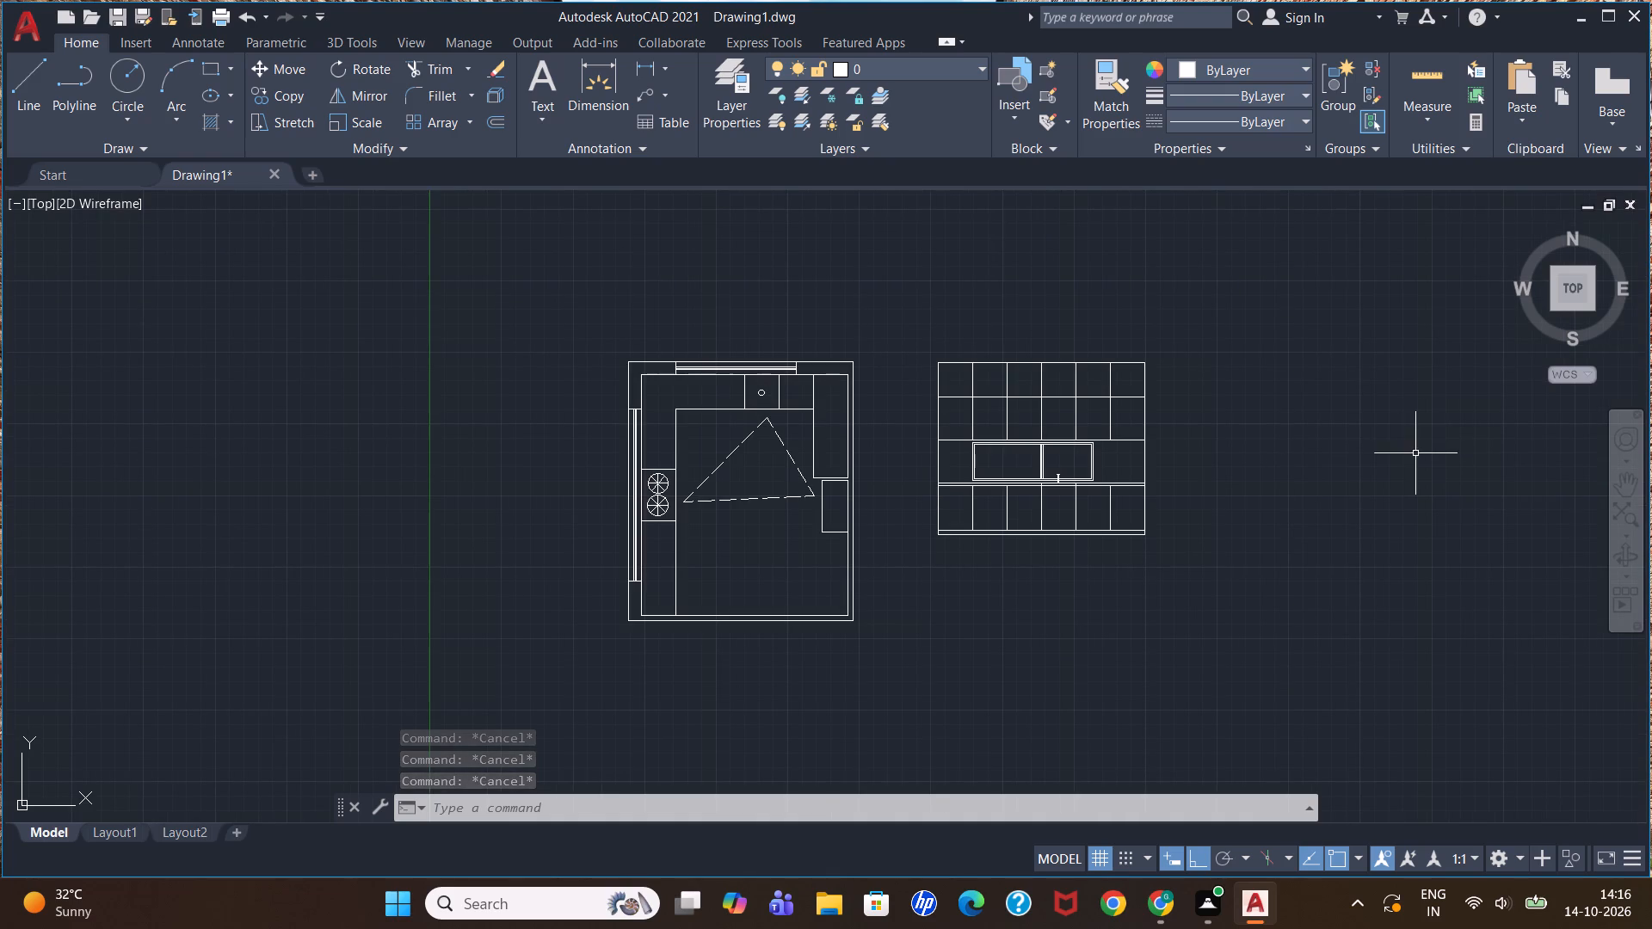
scroll(1383, 432, "down", 2)
scroll(1454, 407, "up", 2)
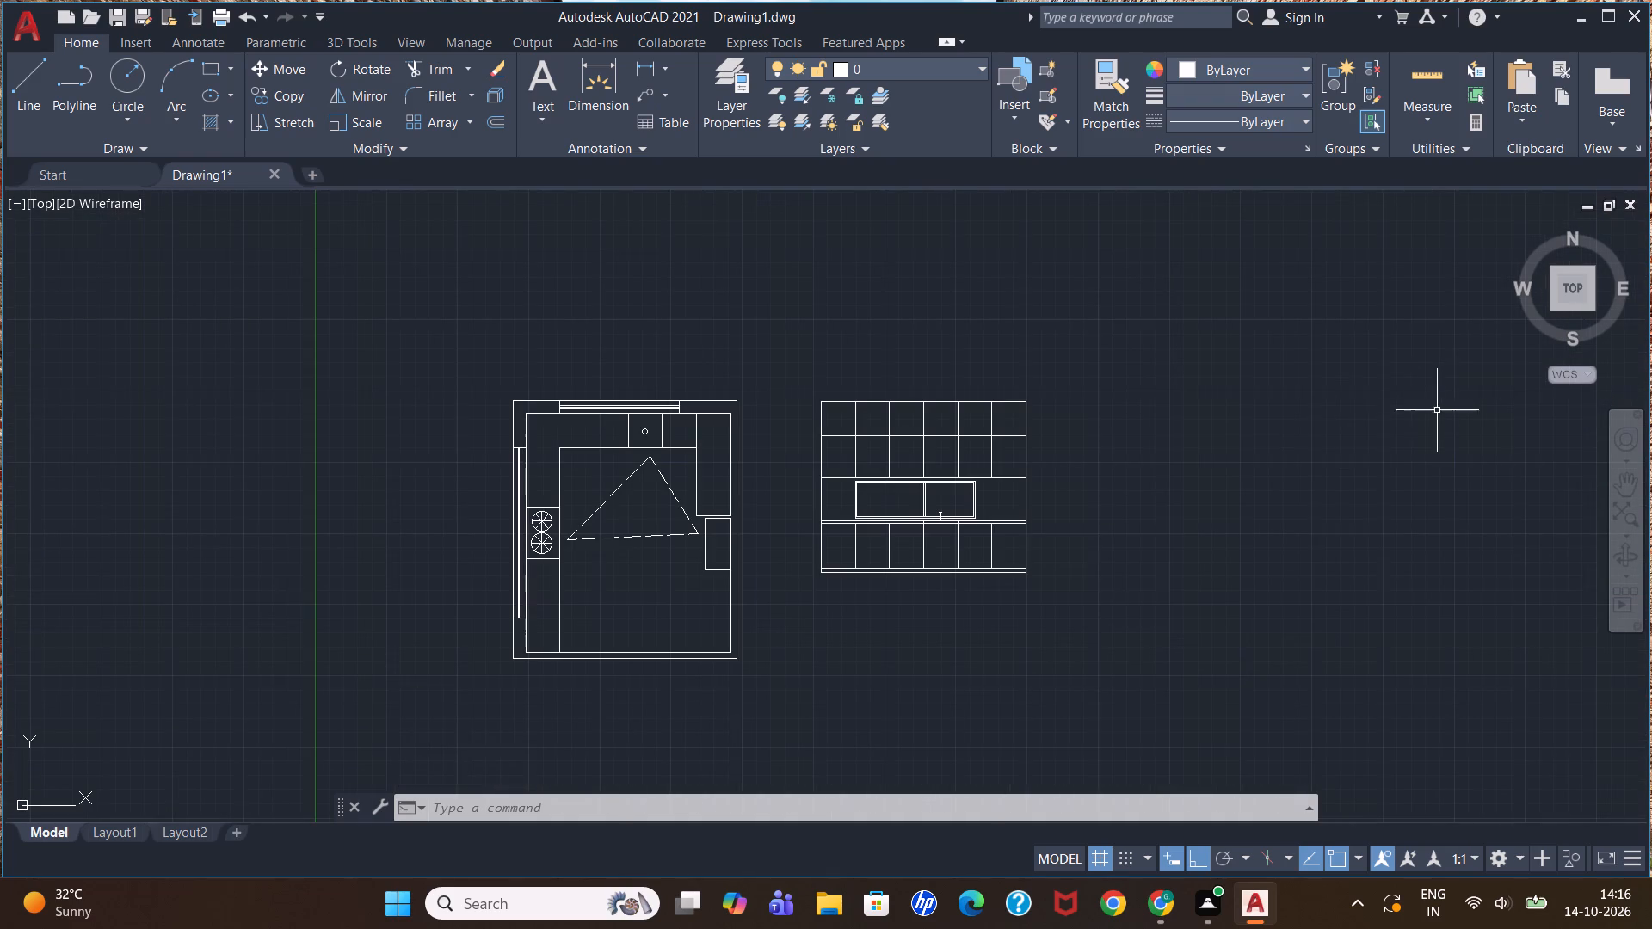
Draw a 14' by 10' outline for a second elevation, top-aligned and about 4'-4" right of the first elevation.
scroll(1137, 505, "up", 2)
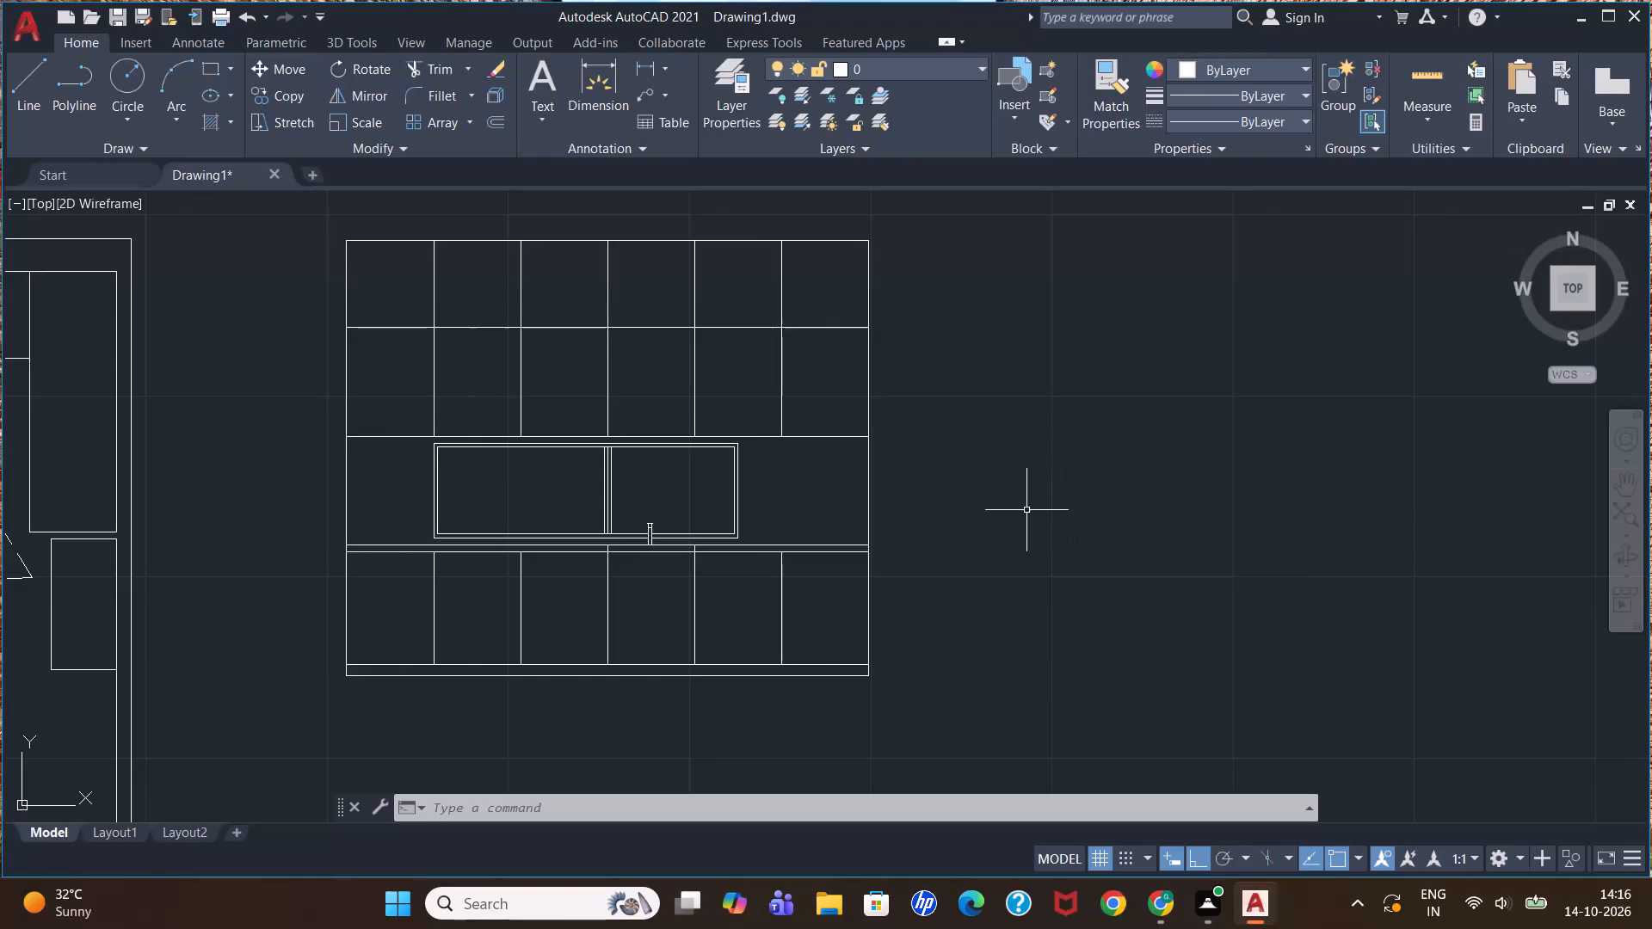
key("l")
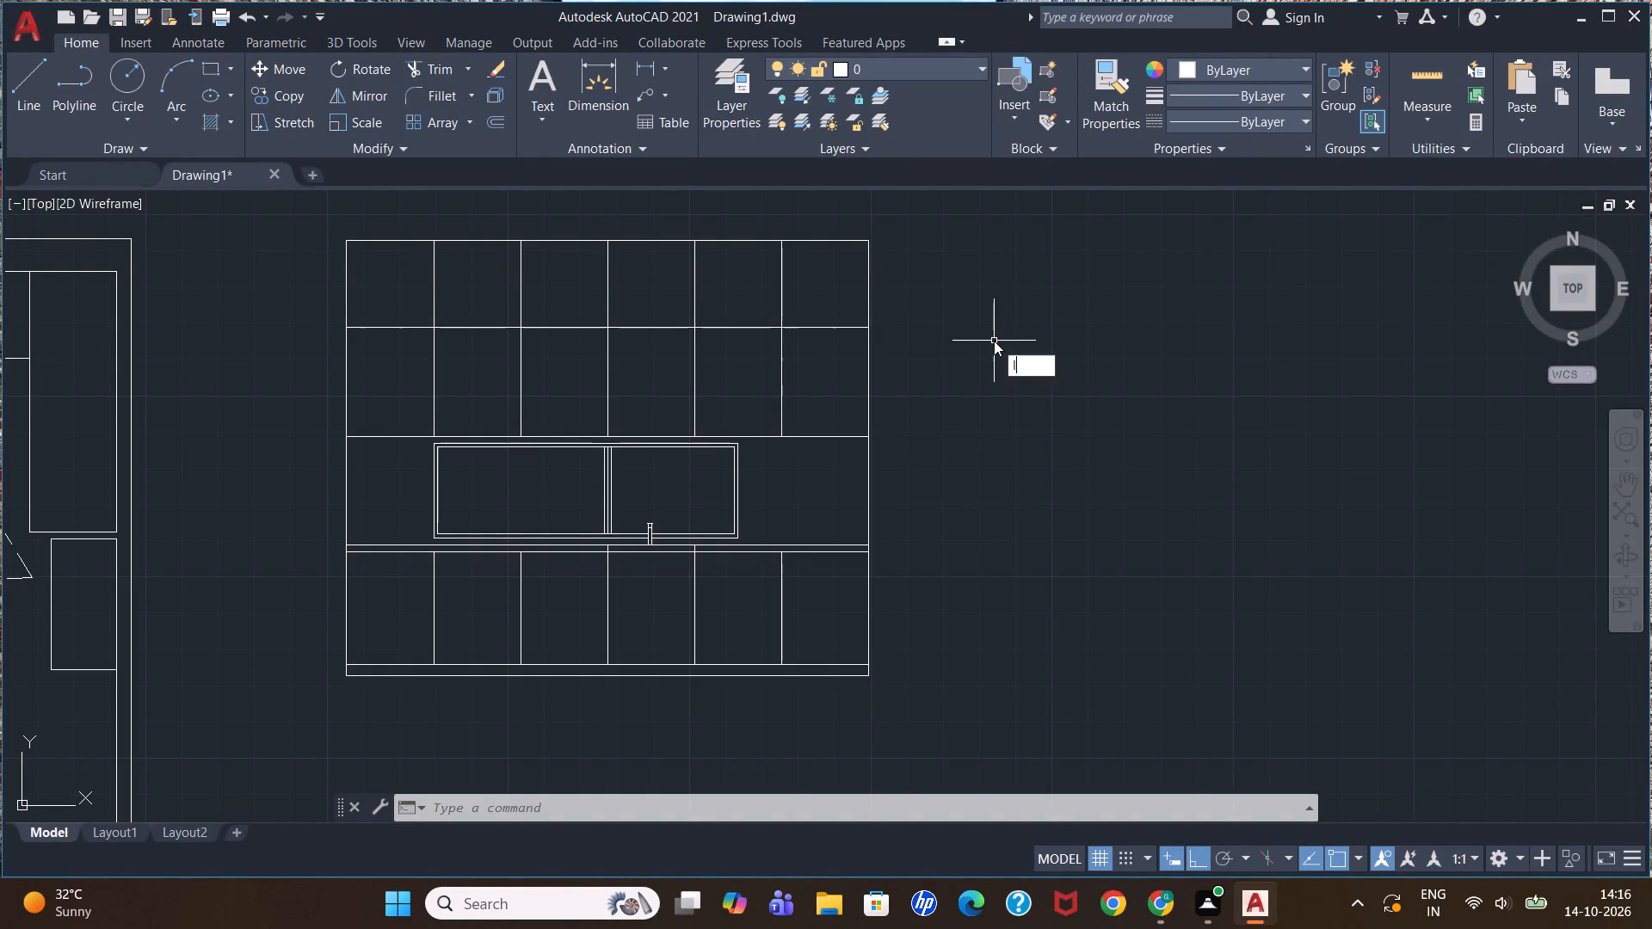
key("Return")
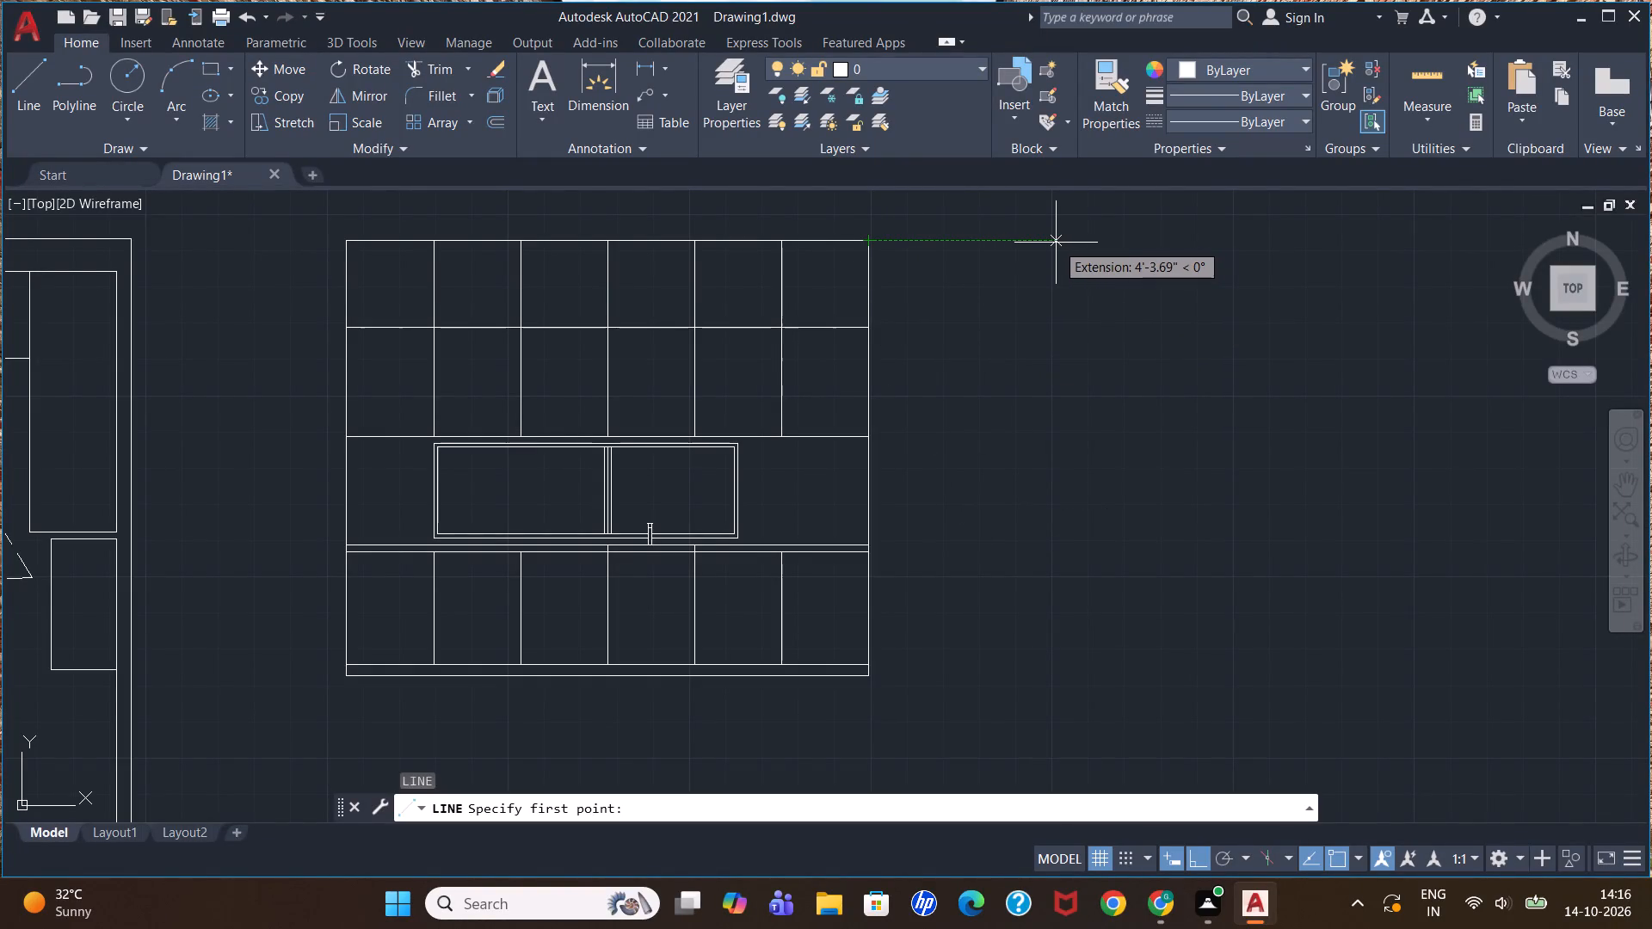
left_click(1056, 243)
type("10'")
key("Return")
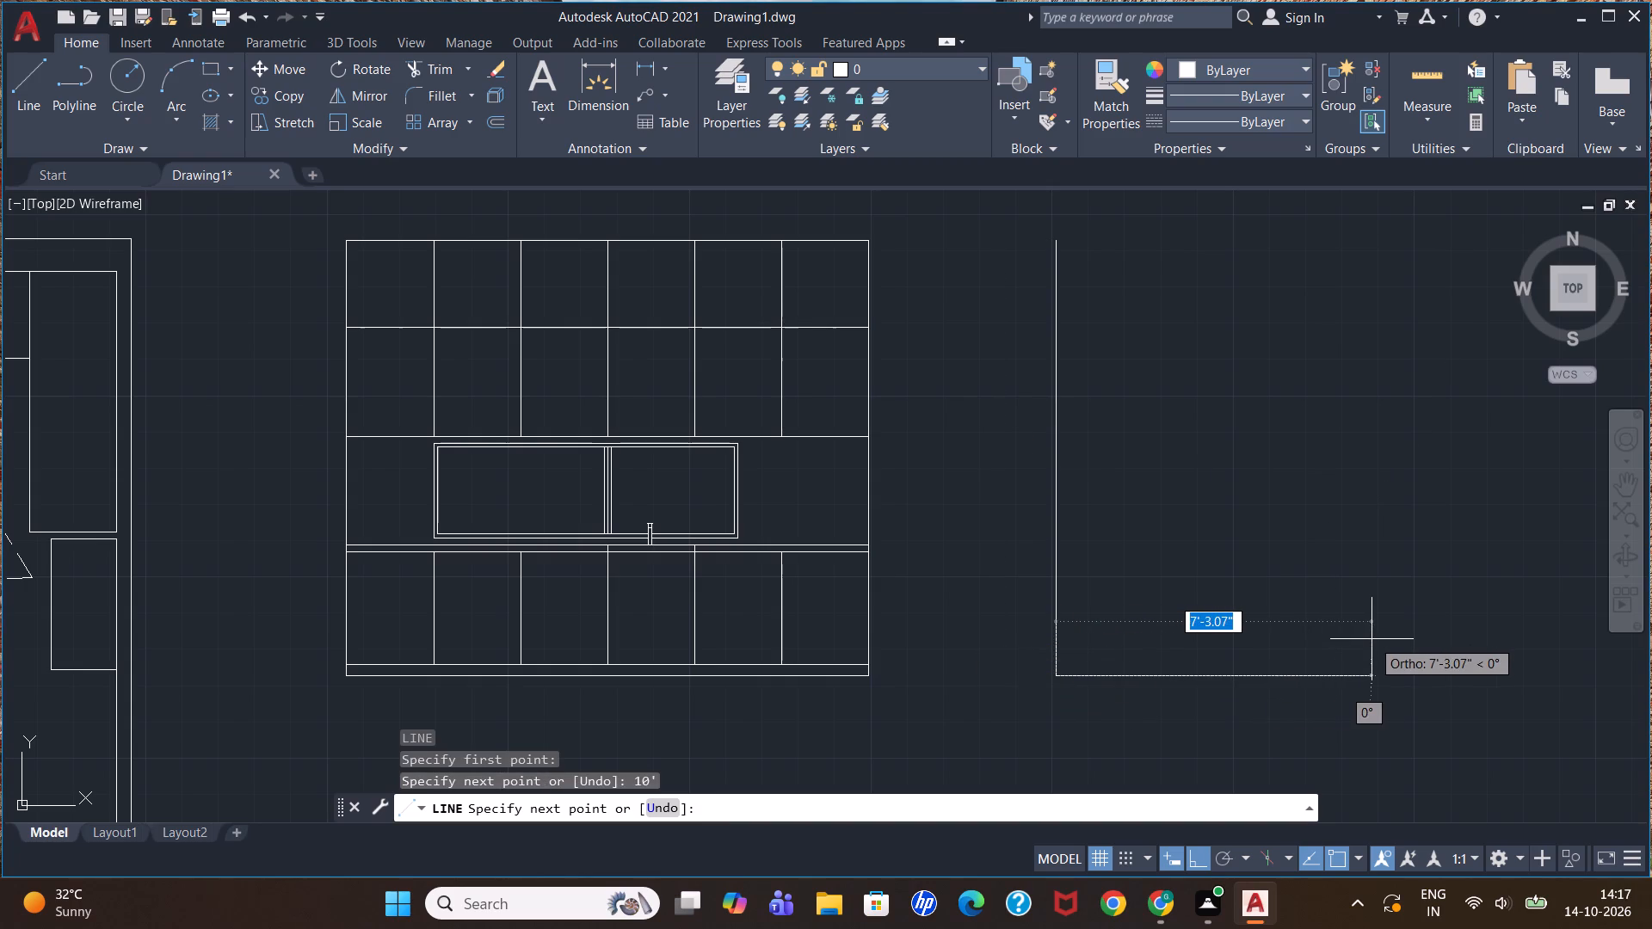
type("14'")
key("Return")
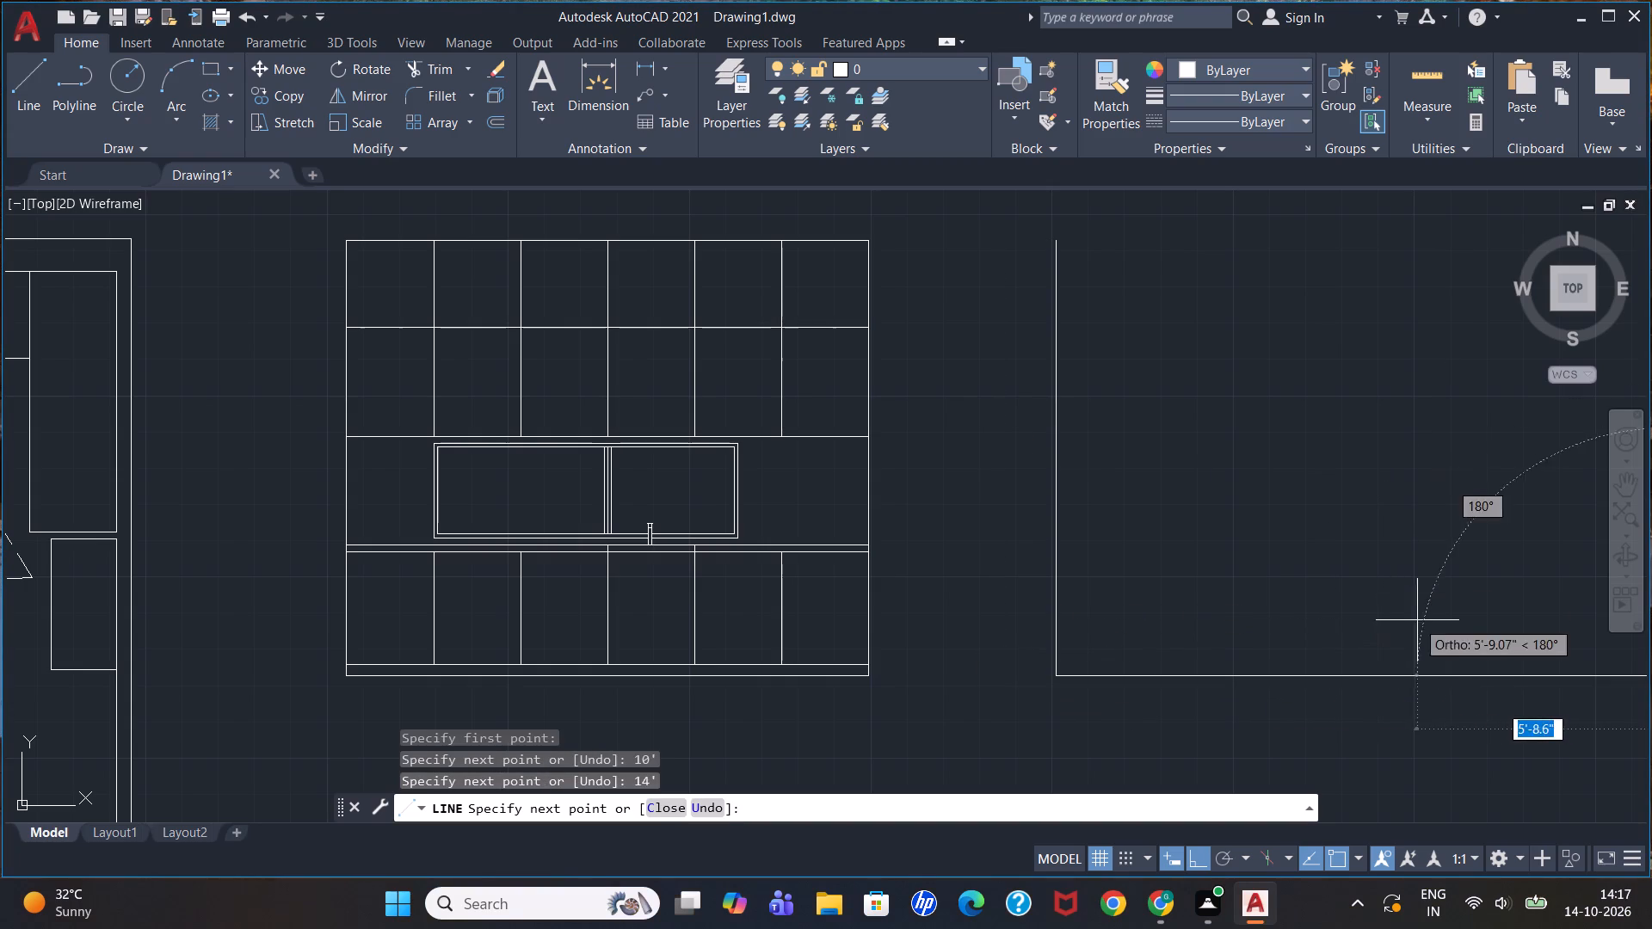
type("10'")
key("Return")
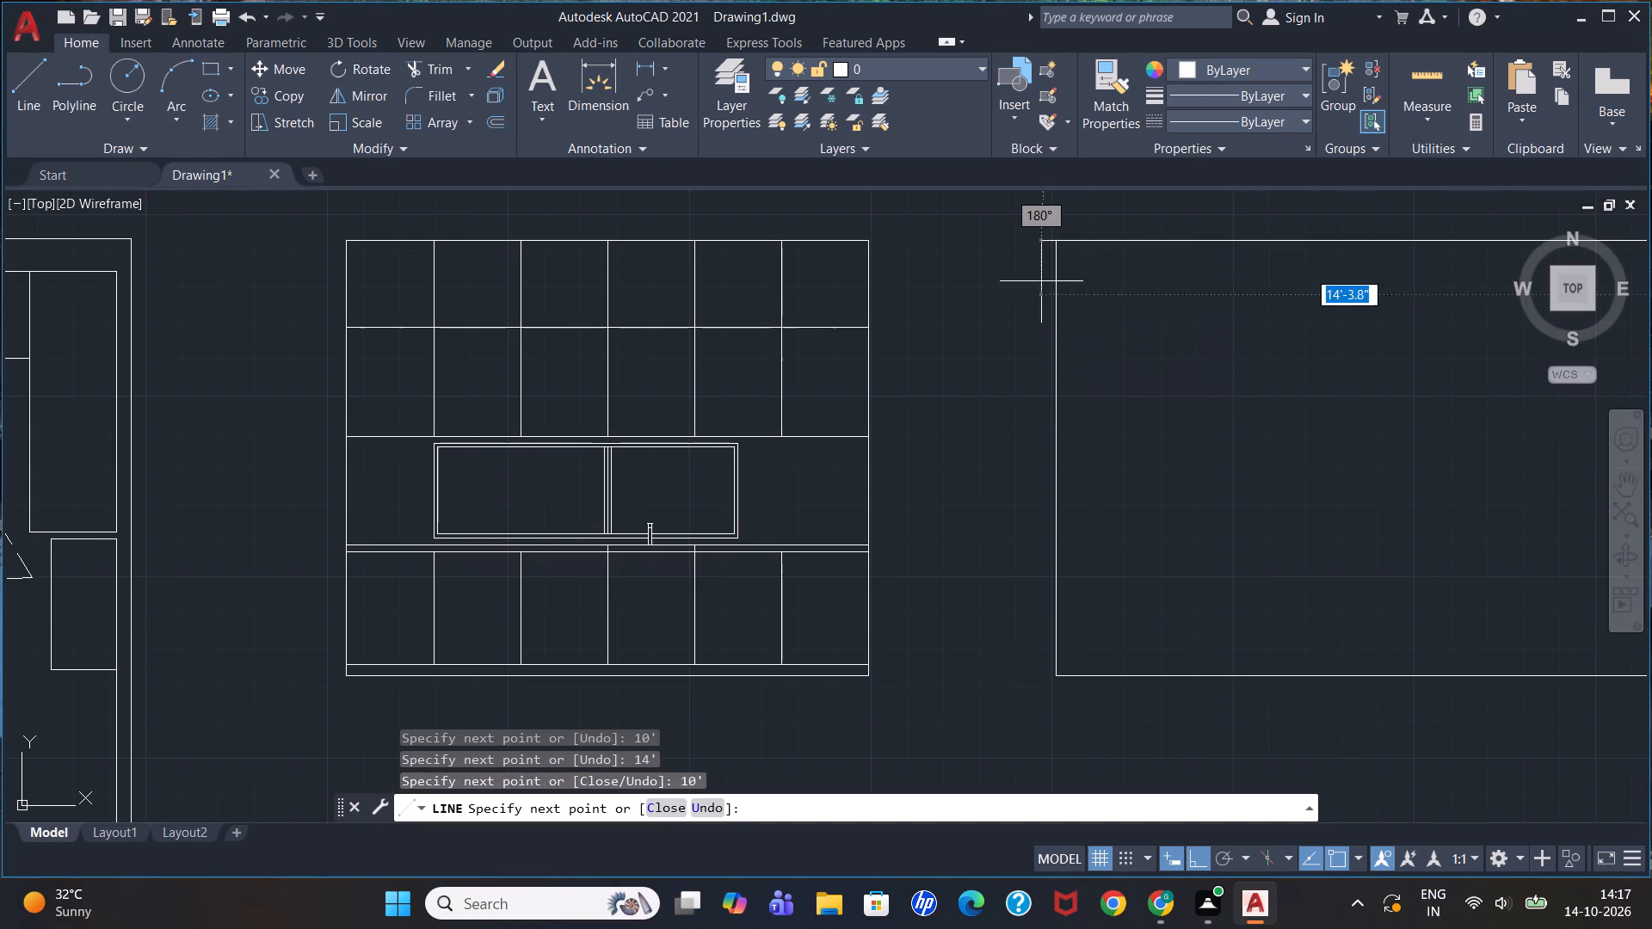
left_click(1058, 242)
key("Escape")
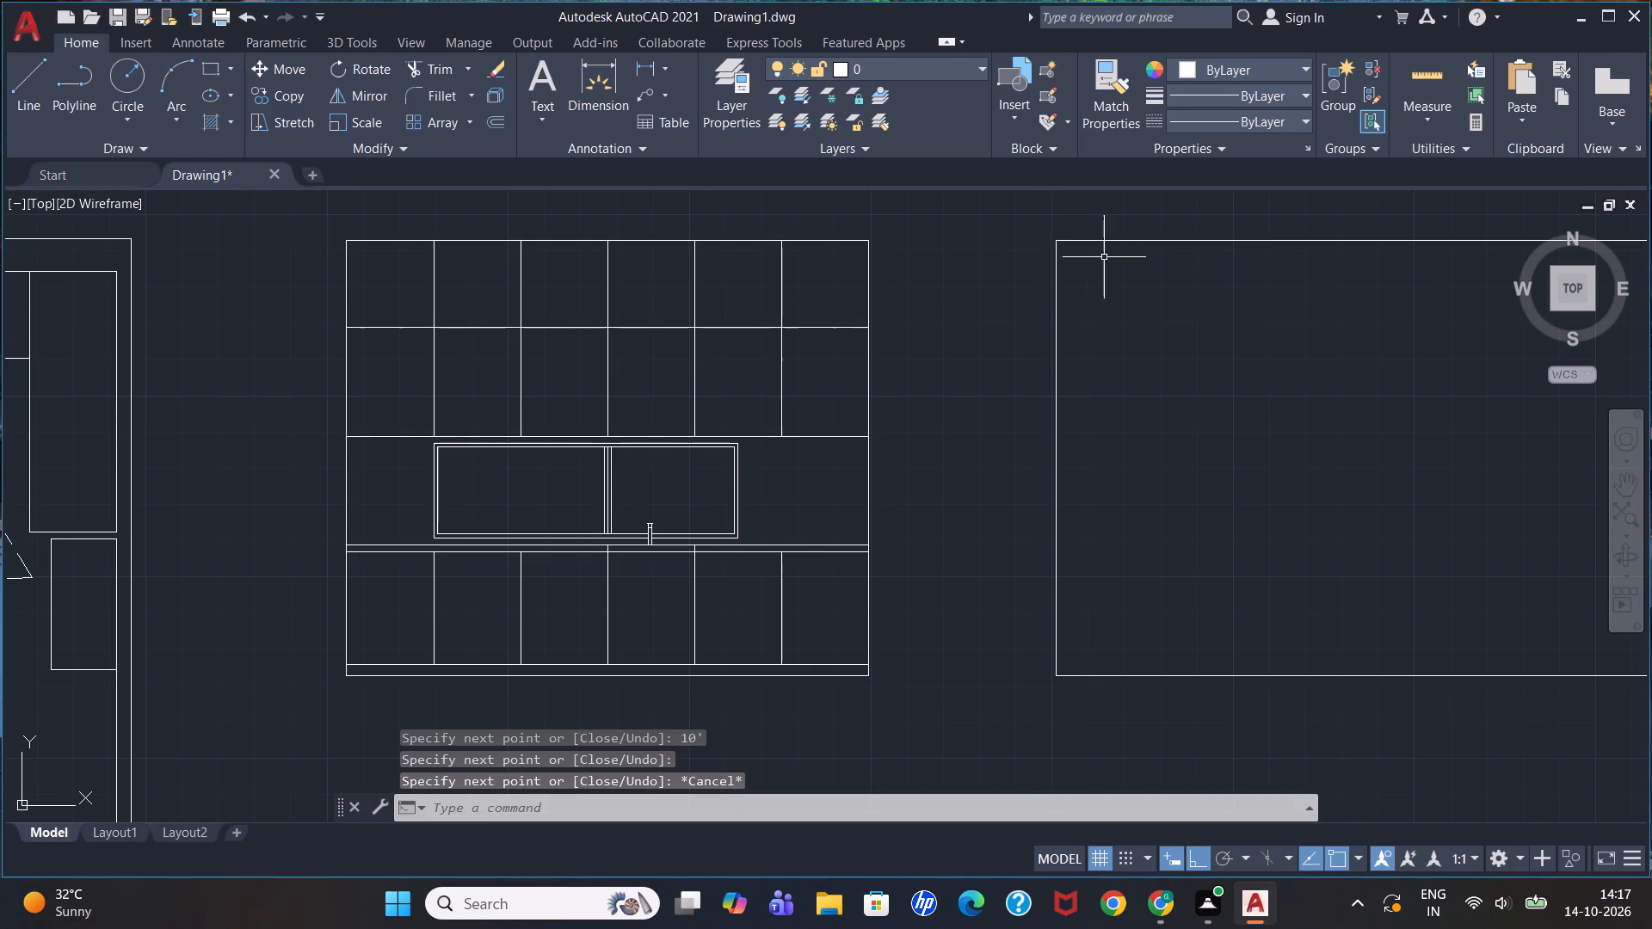
Offset the new elevation outline's bottom line 3' upward.
scroll(1111, 261, "down", 2)
scroll(1353, 336, "up", 1)
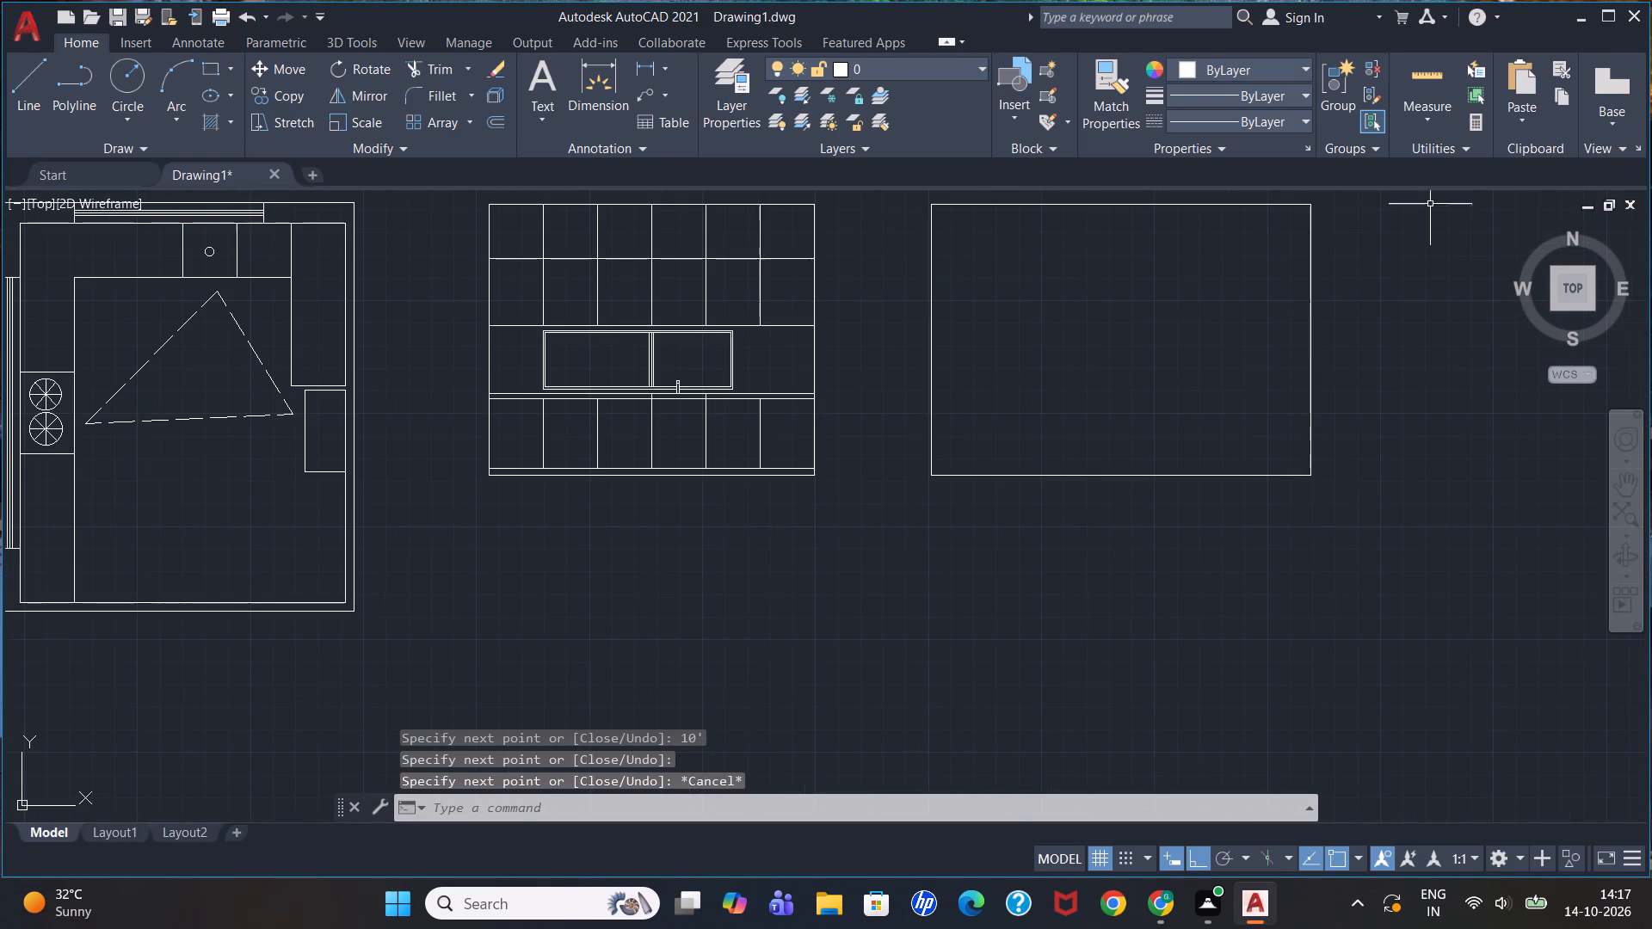
key("o")
key("Return")
key("3")
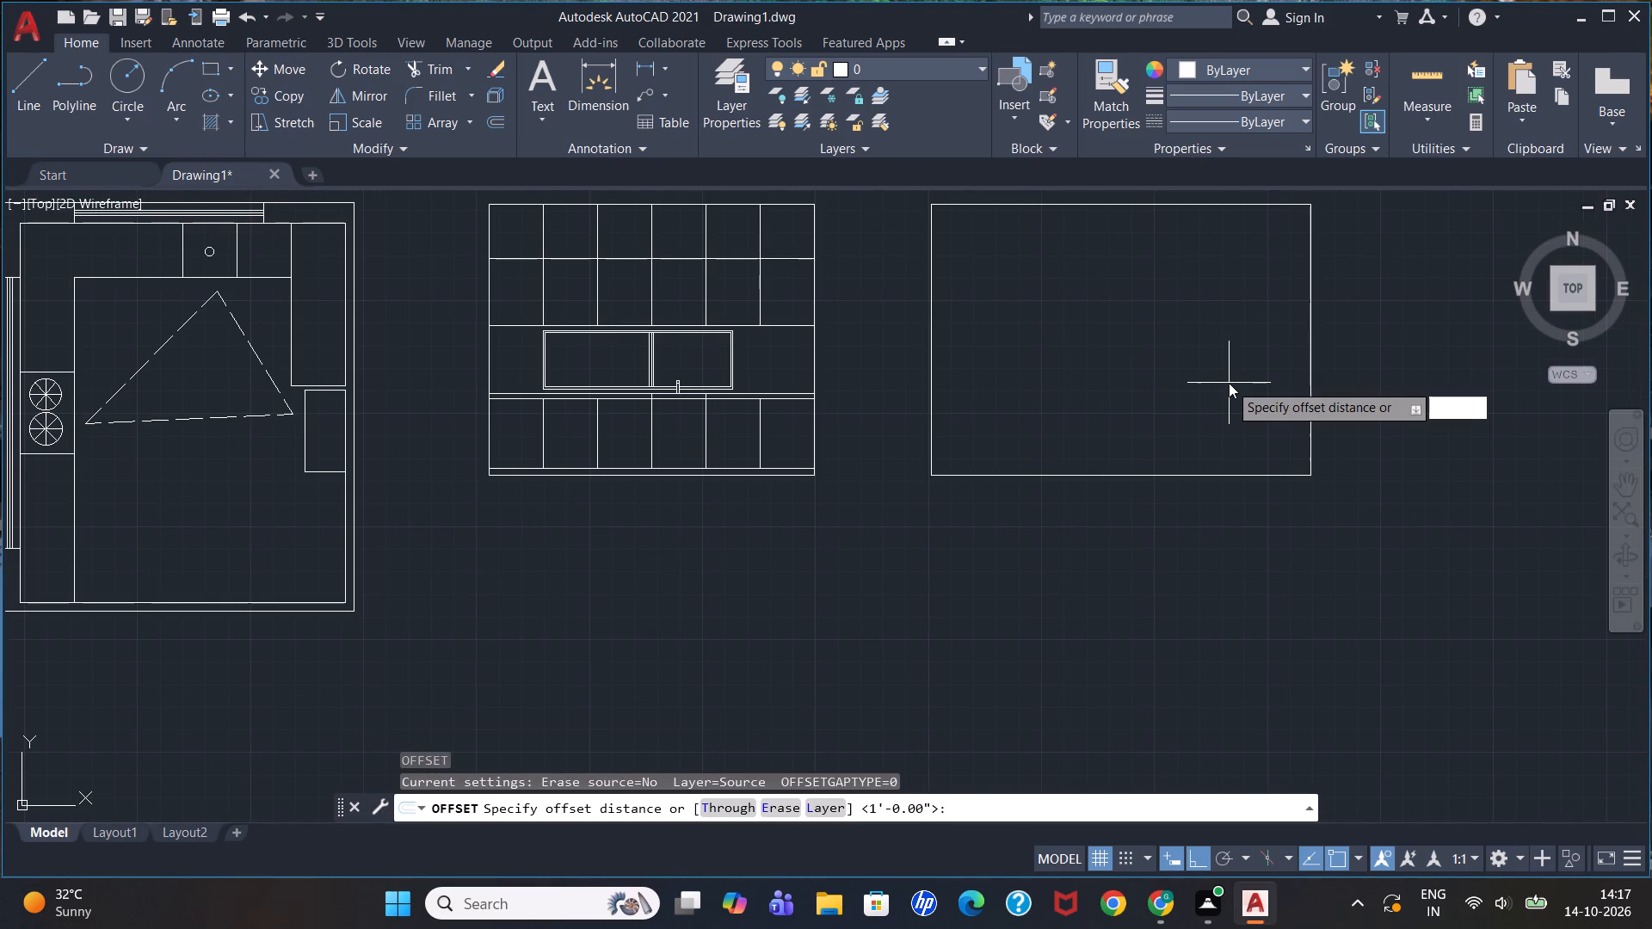
key("apostrophe")
key("Return")
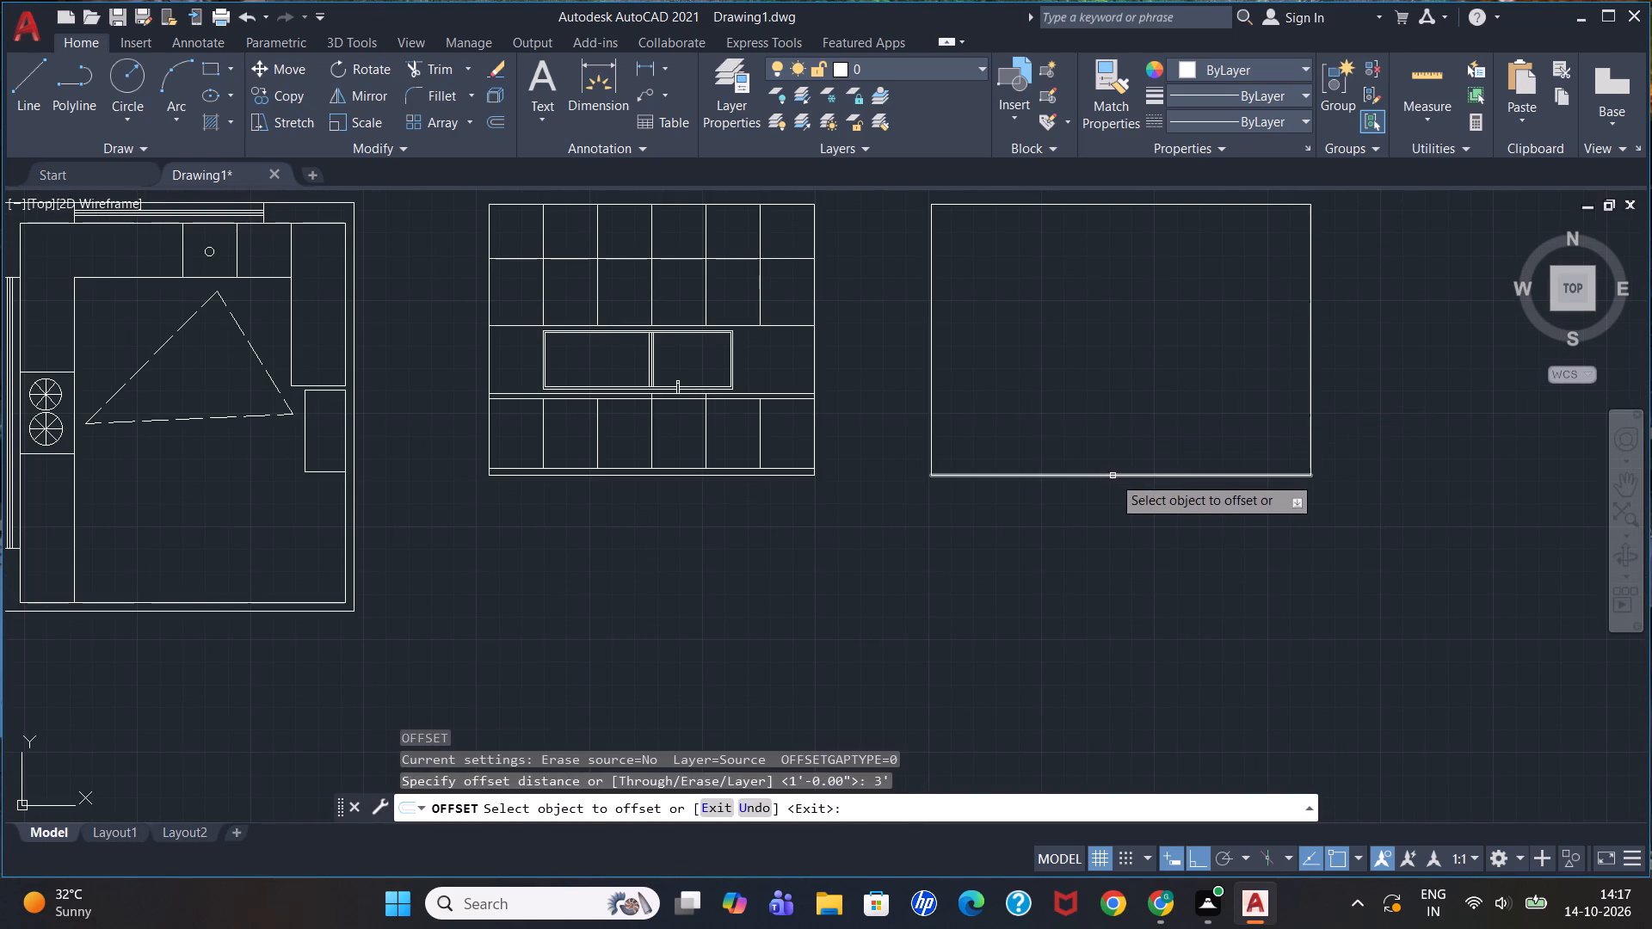
left_click(1113, 475)
left_click(1117, 323)
key("Return")
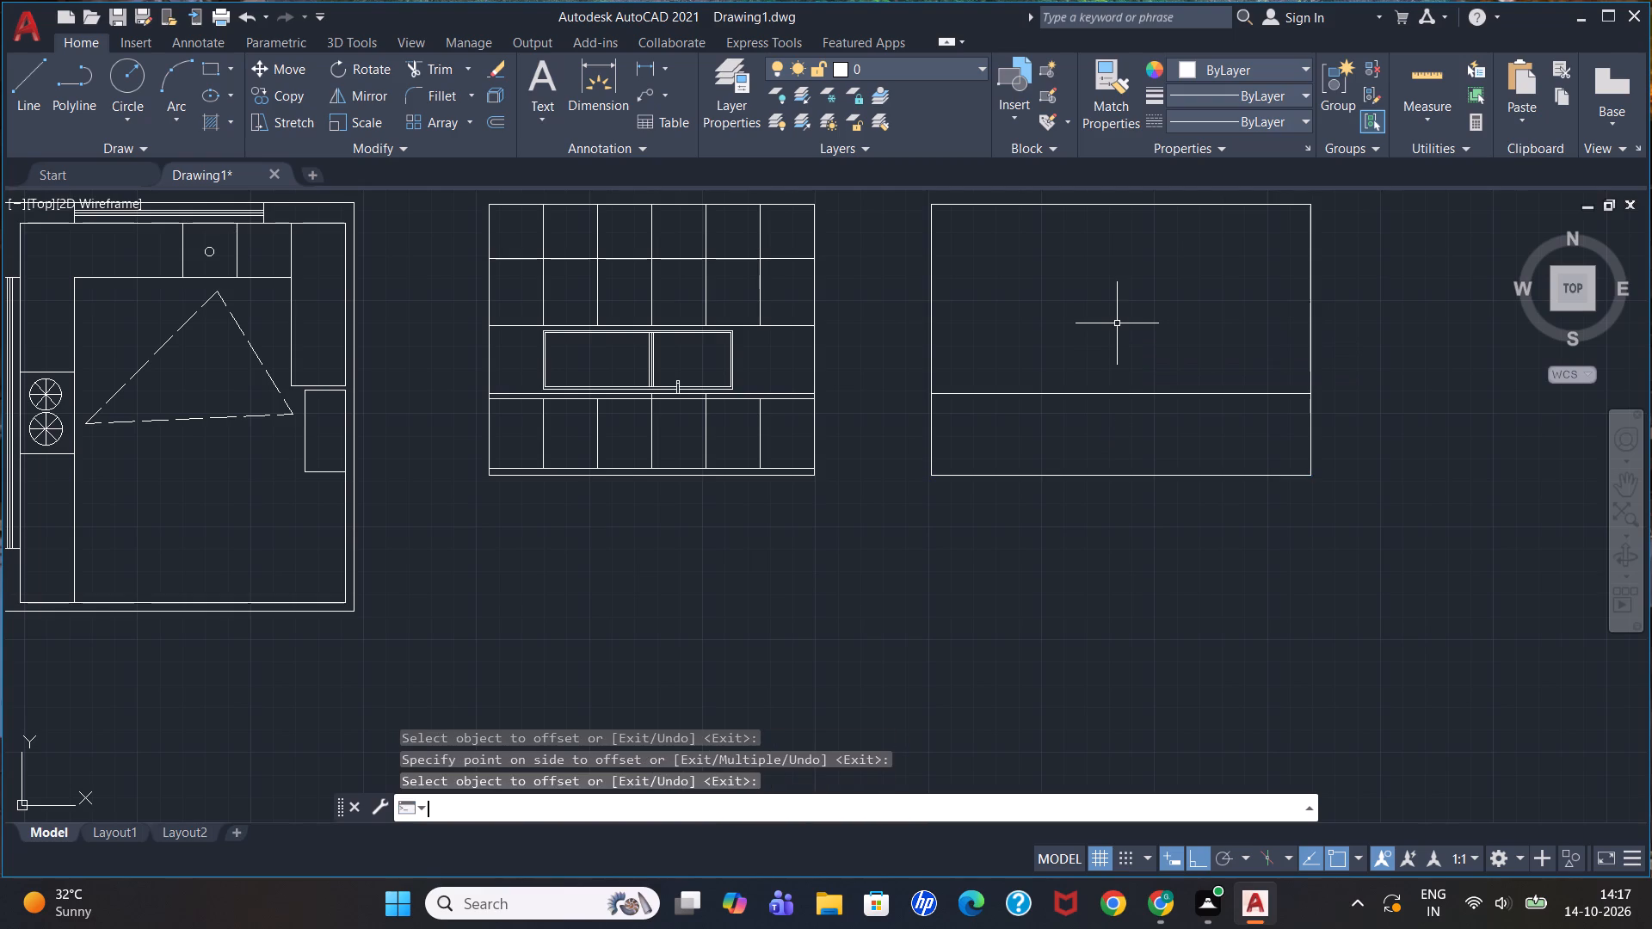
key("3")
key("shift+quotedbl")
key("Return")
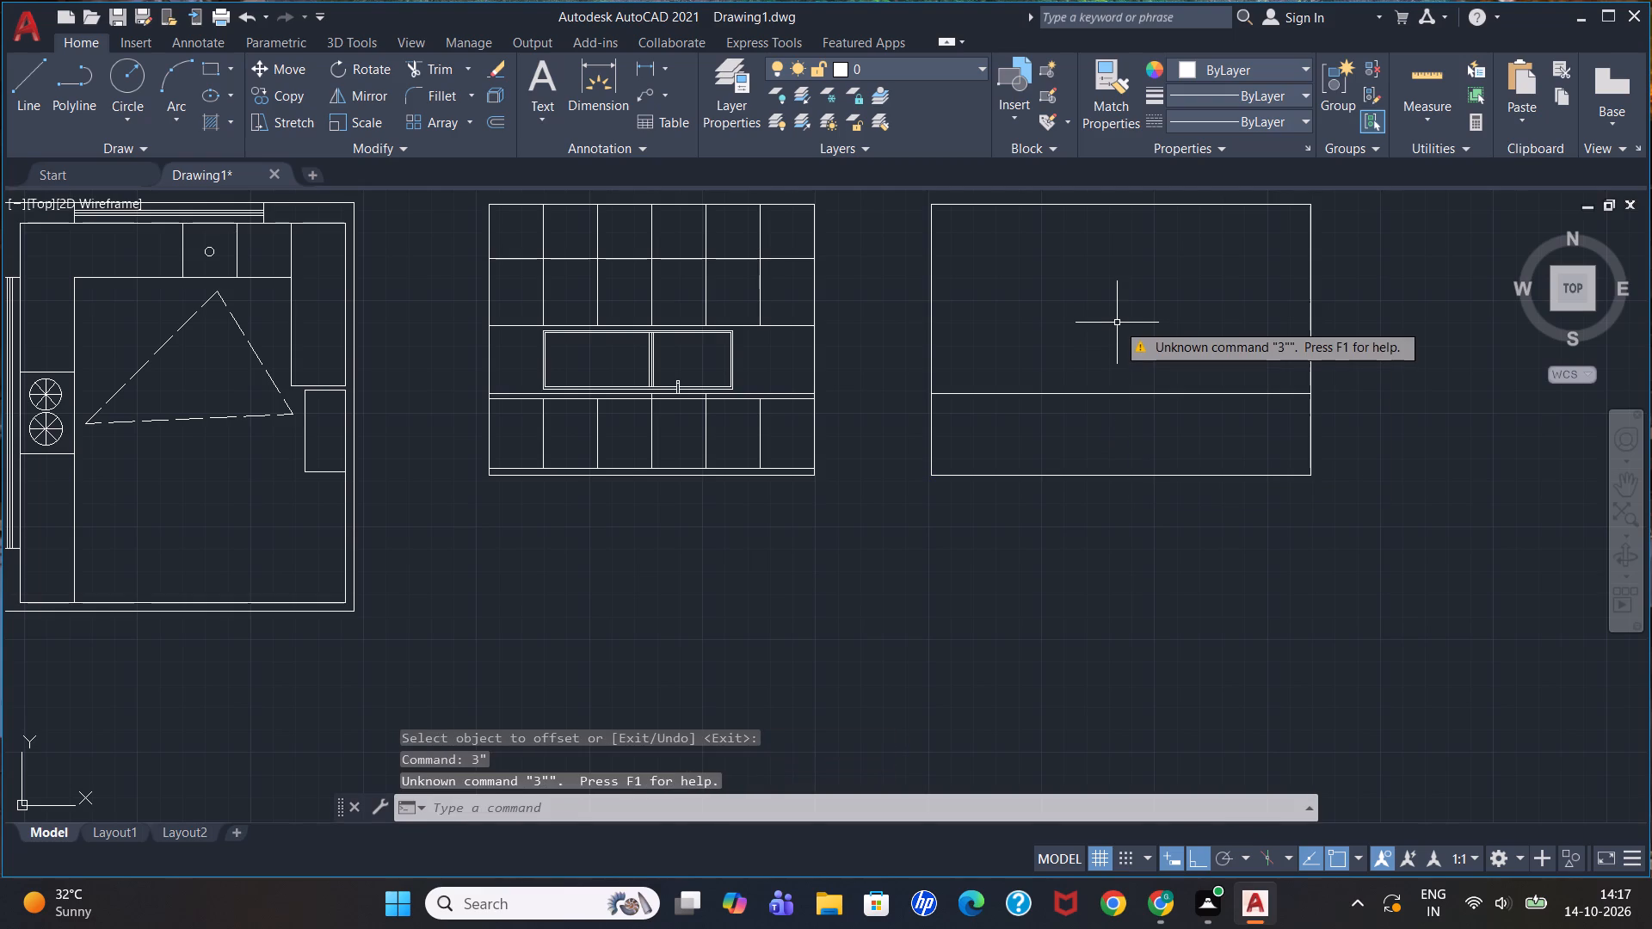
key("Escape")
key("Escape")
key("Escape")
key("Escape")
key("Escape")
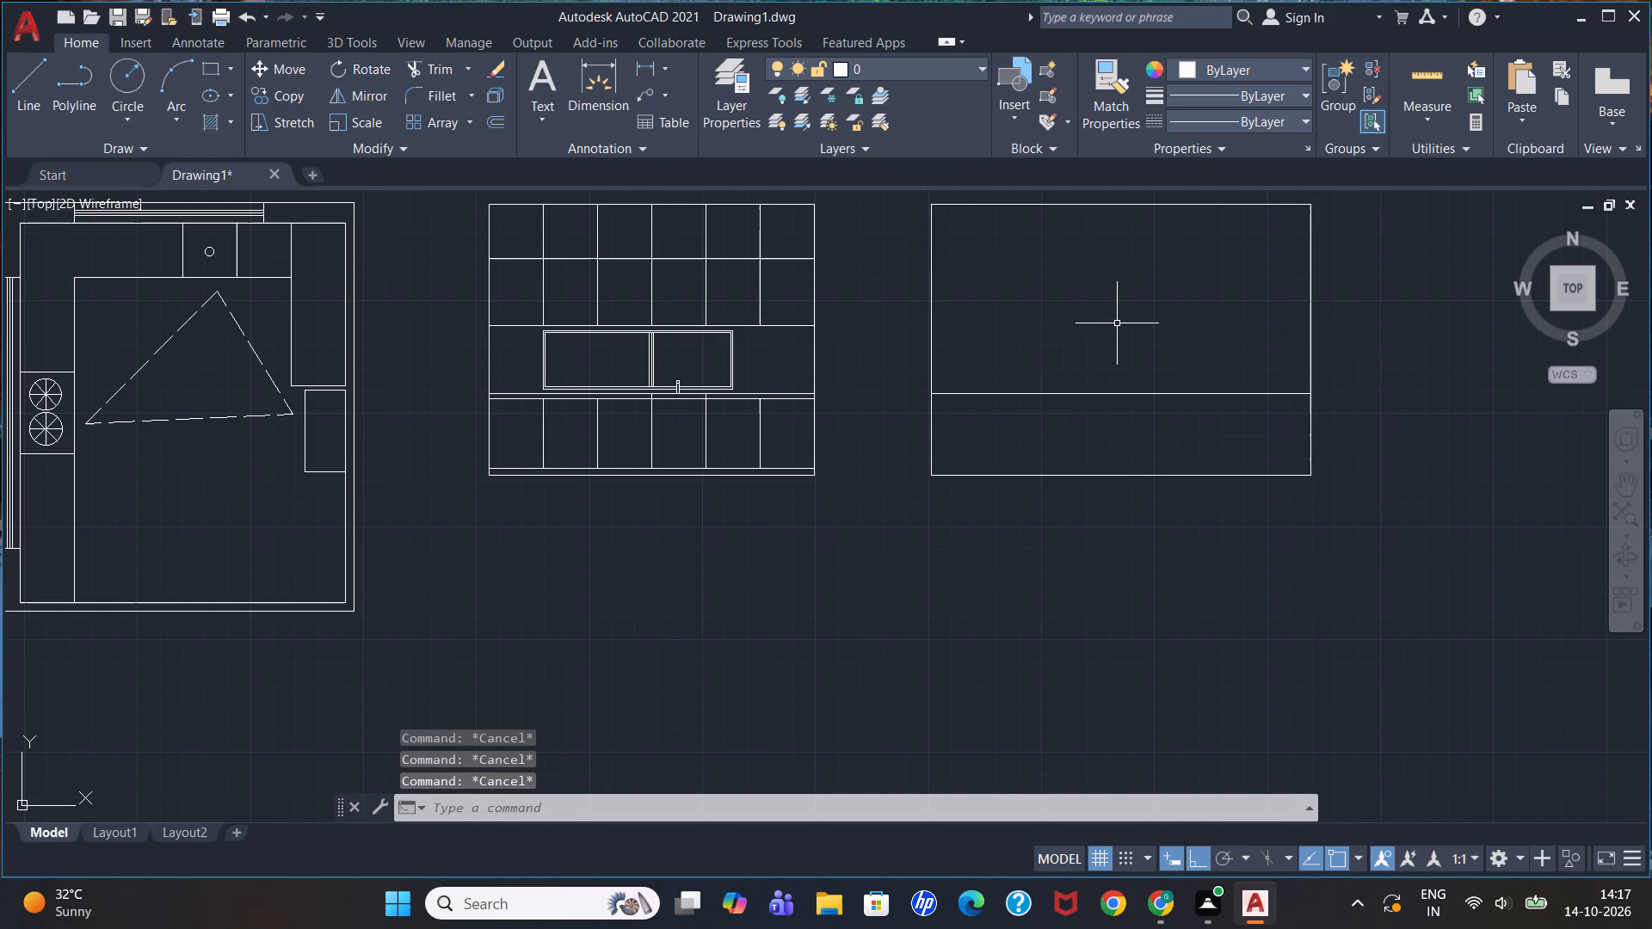
Offset the second elevation's bottom line 3" upward for the cabinet base line.
key("o")
key("Return")
key("3")
key("shift+quotedbl")
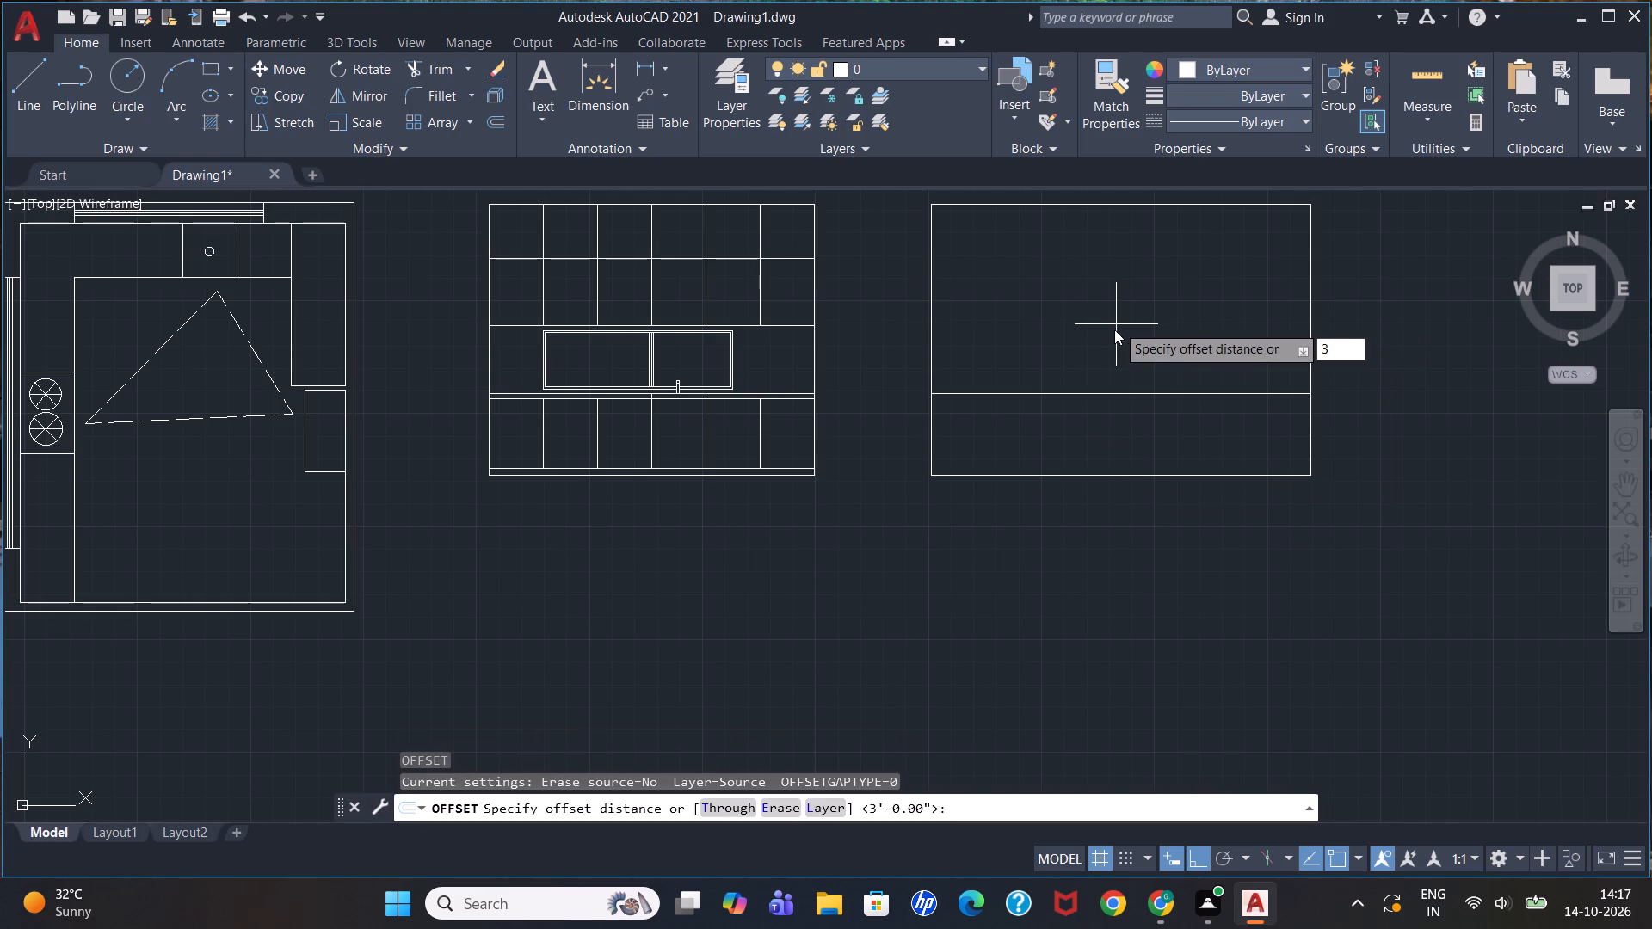
key("Return")
left_click(1081, 473)
left_click(1091, 455)
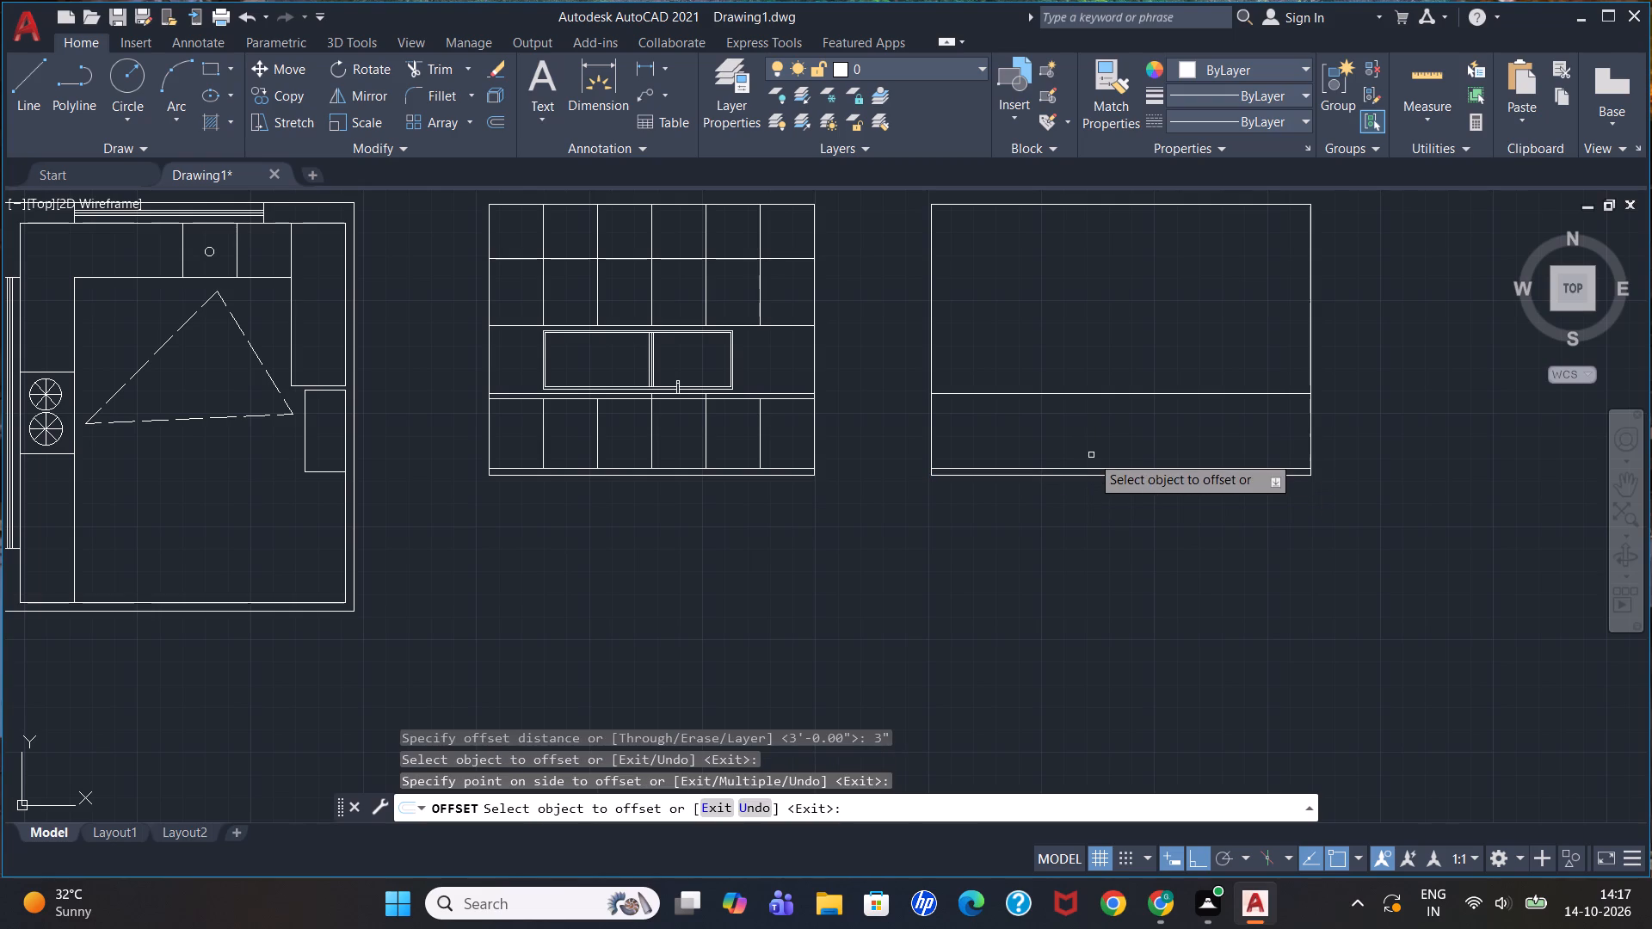
key("Escape")
Offset the second elevation's 3' high line 2" downward for the countertop thickness.
key("o")
key("Return")
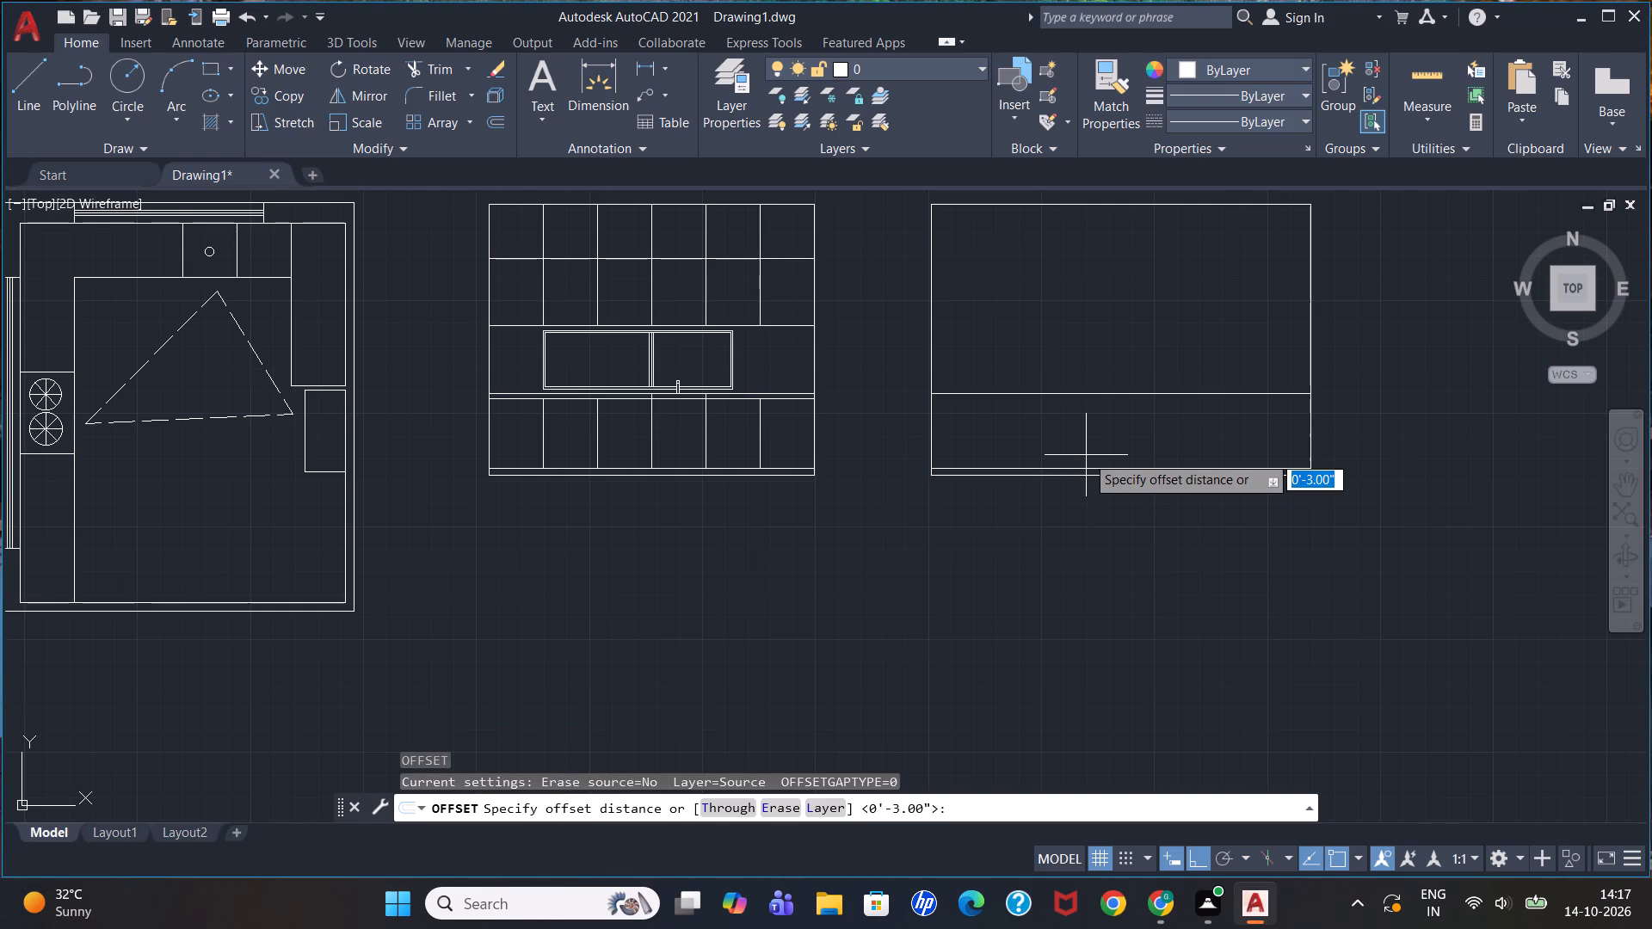
type("2\"")
key("Return")
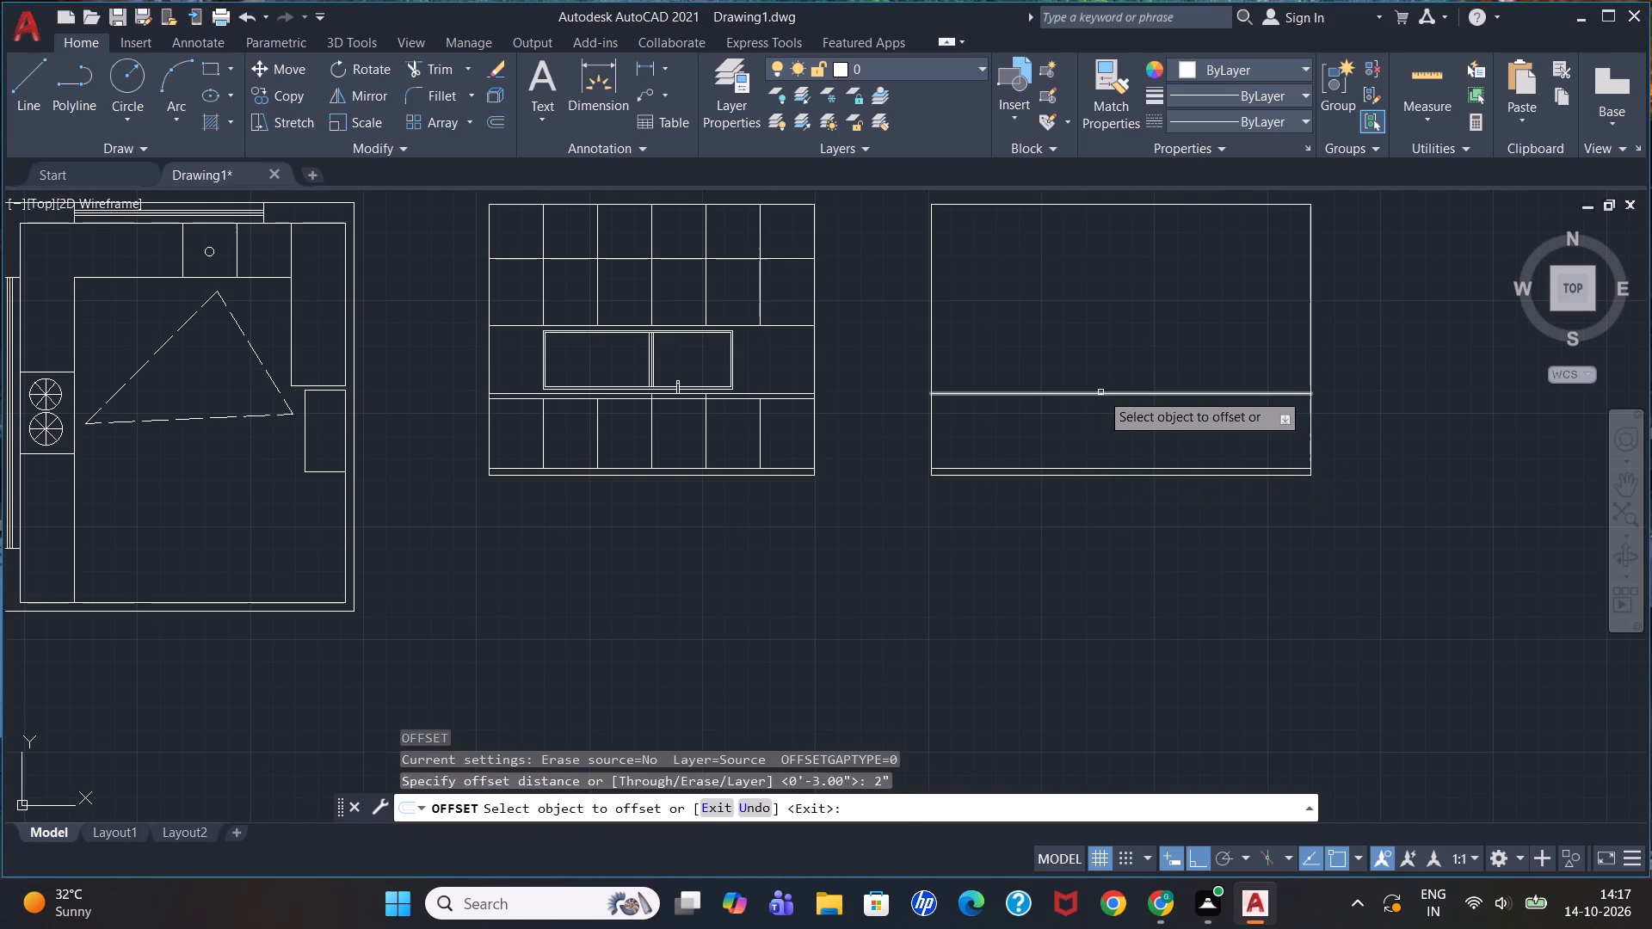
left_click(1100, 392)
left_click(1100, 409)
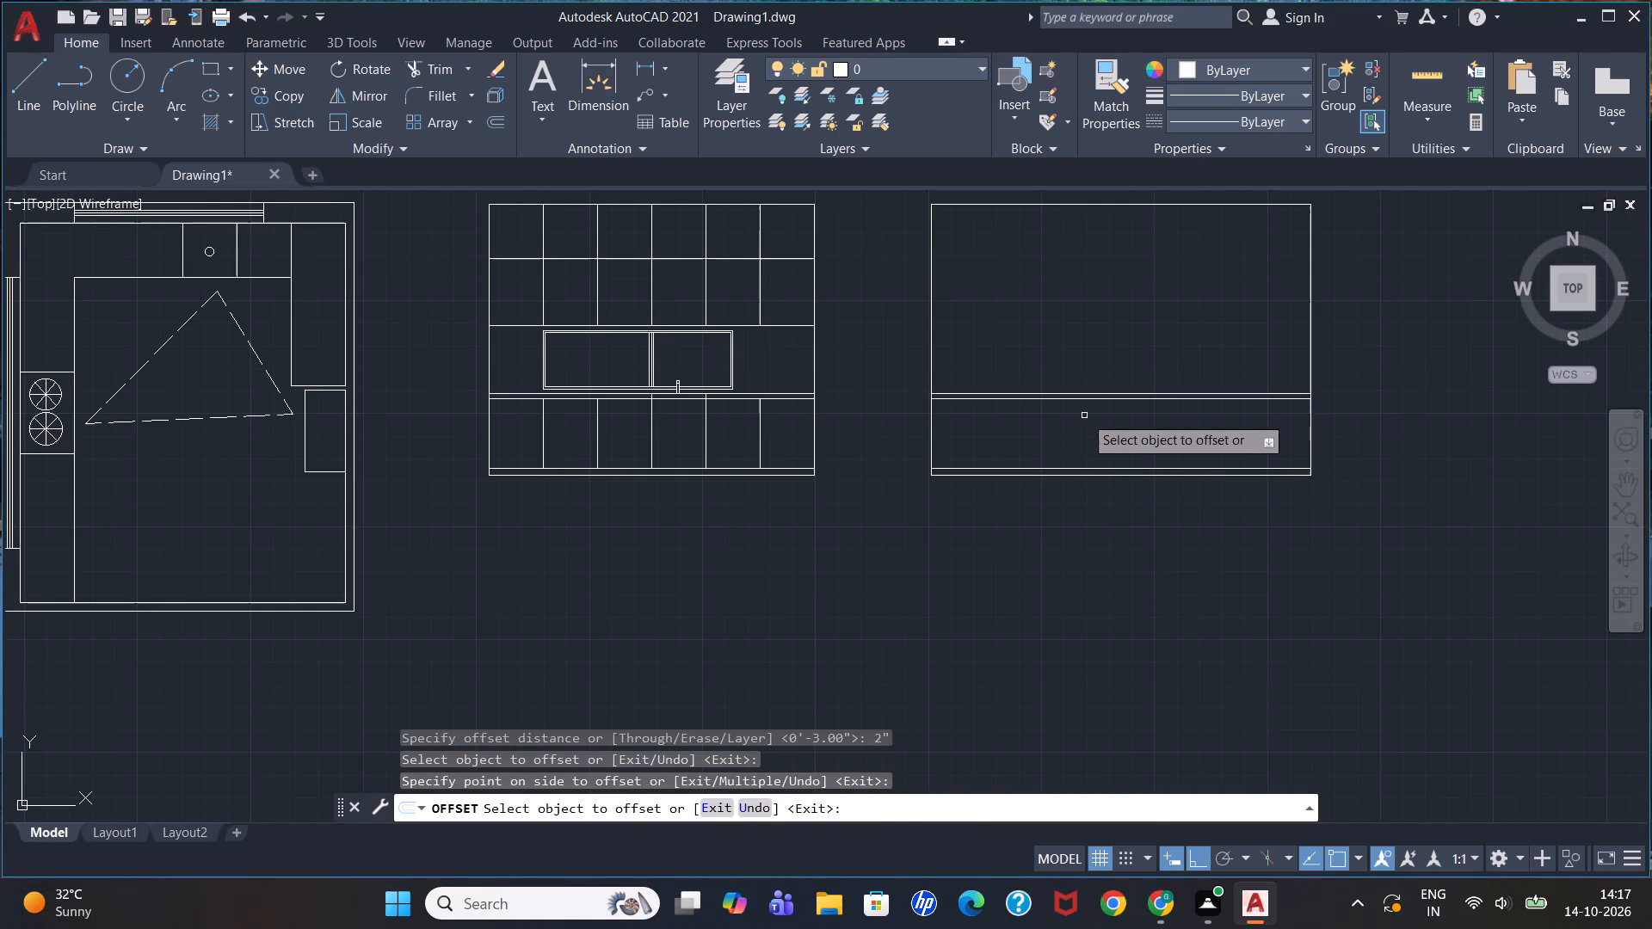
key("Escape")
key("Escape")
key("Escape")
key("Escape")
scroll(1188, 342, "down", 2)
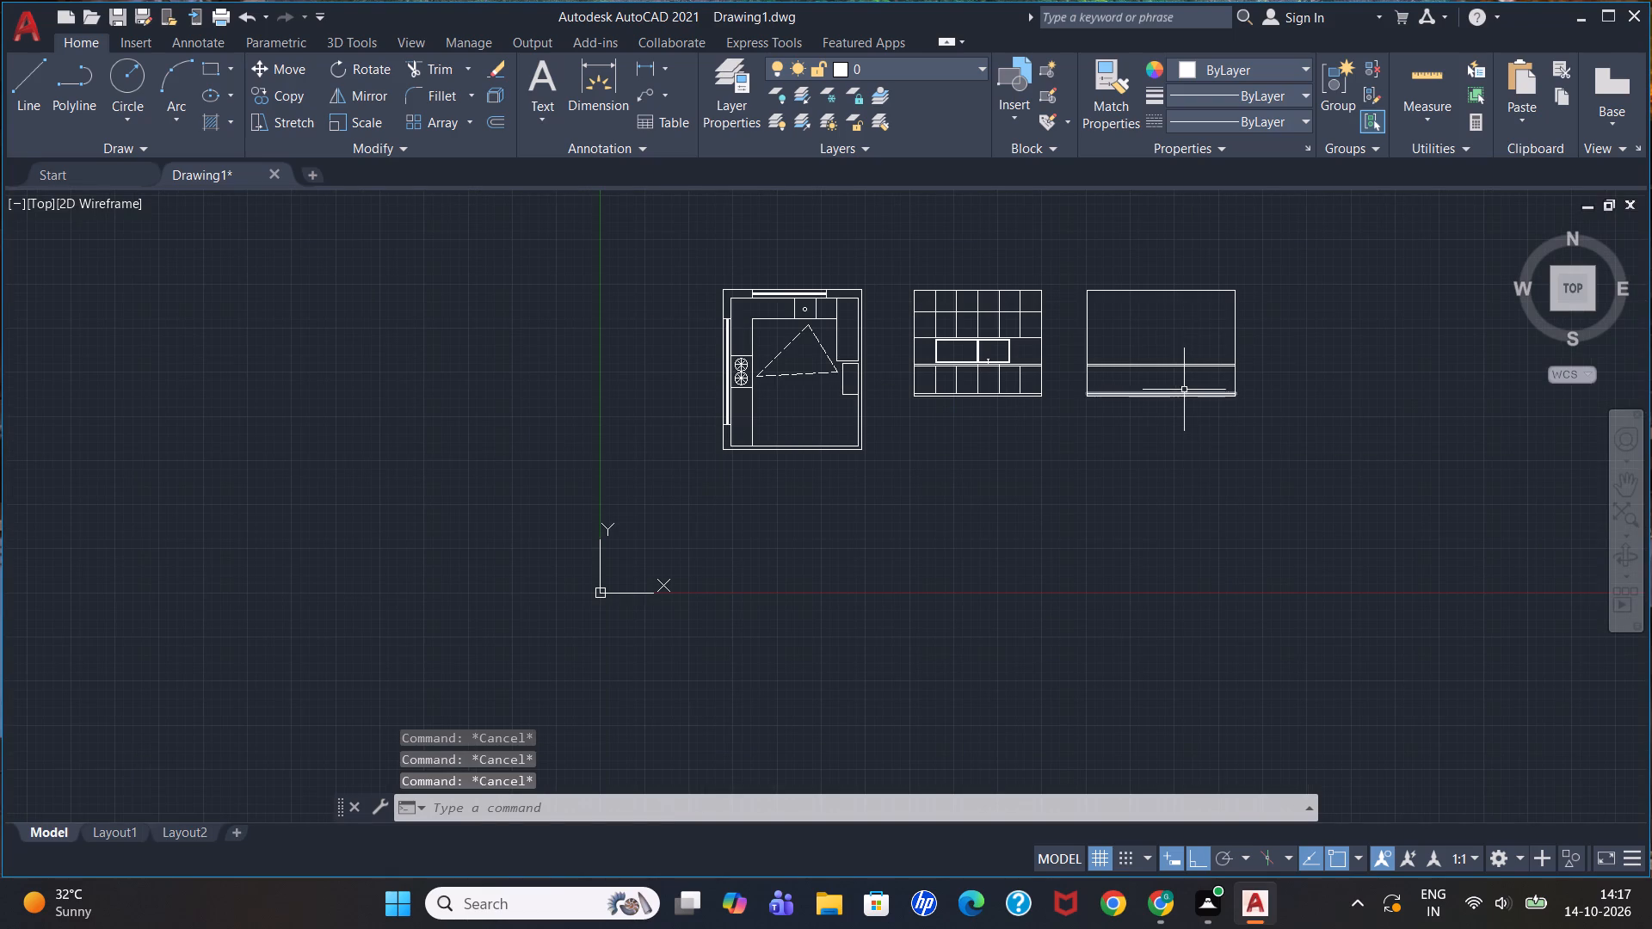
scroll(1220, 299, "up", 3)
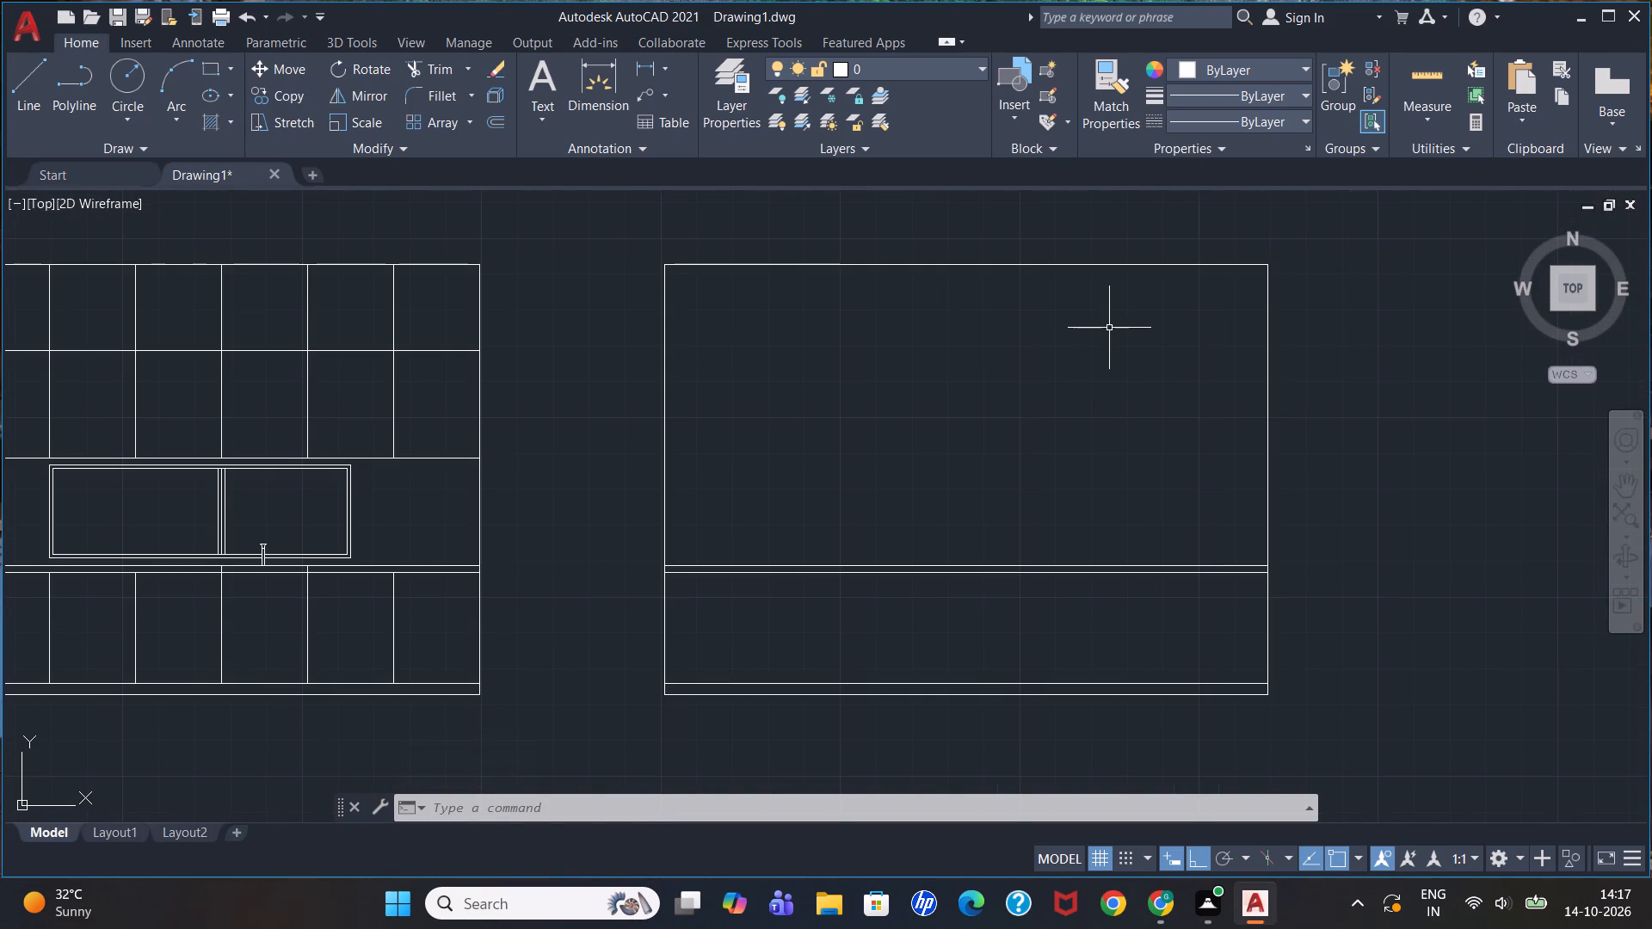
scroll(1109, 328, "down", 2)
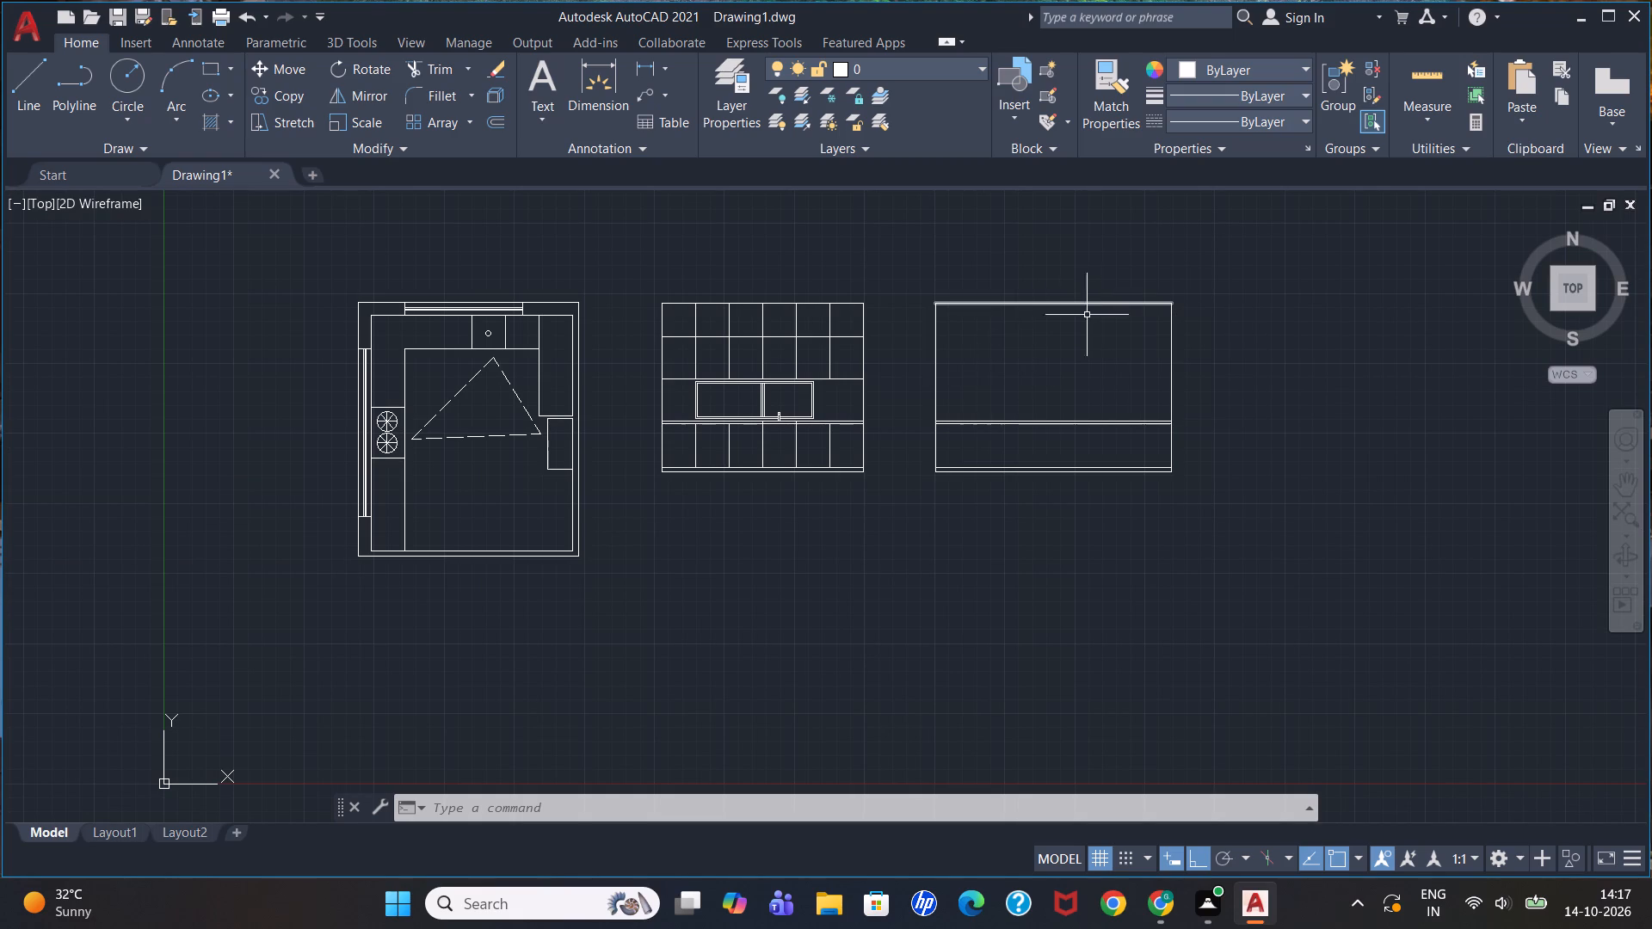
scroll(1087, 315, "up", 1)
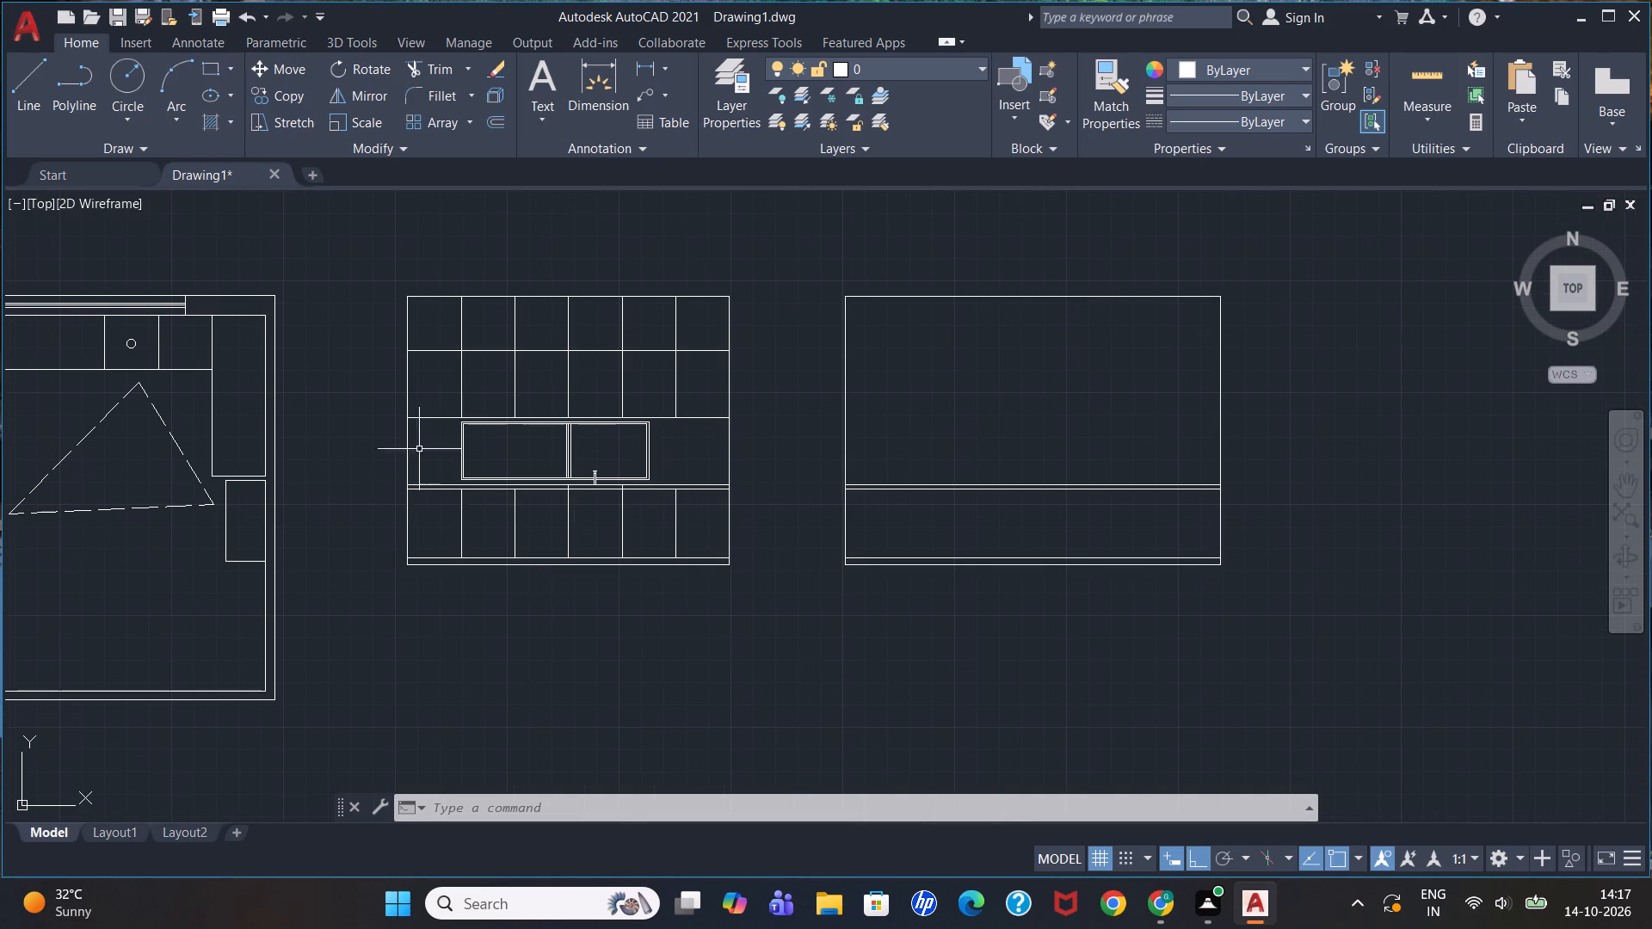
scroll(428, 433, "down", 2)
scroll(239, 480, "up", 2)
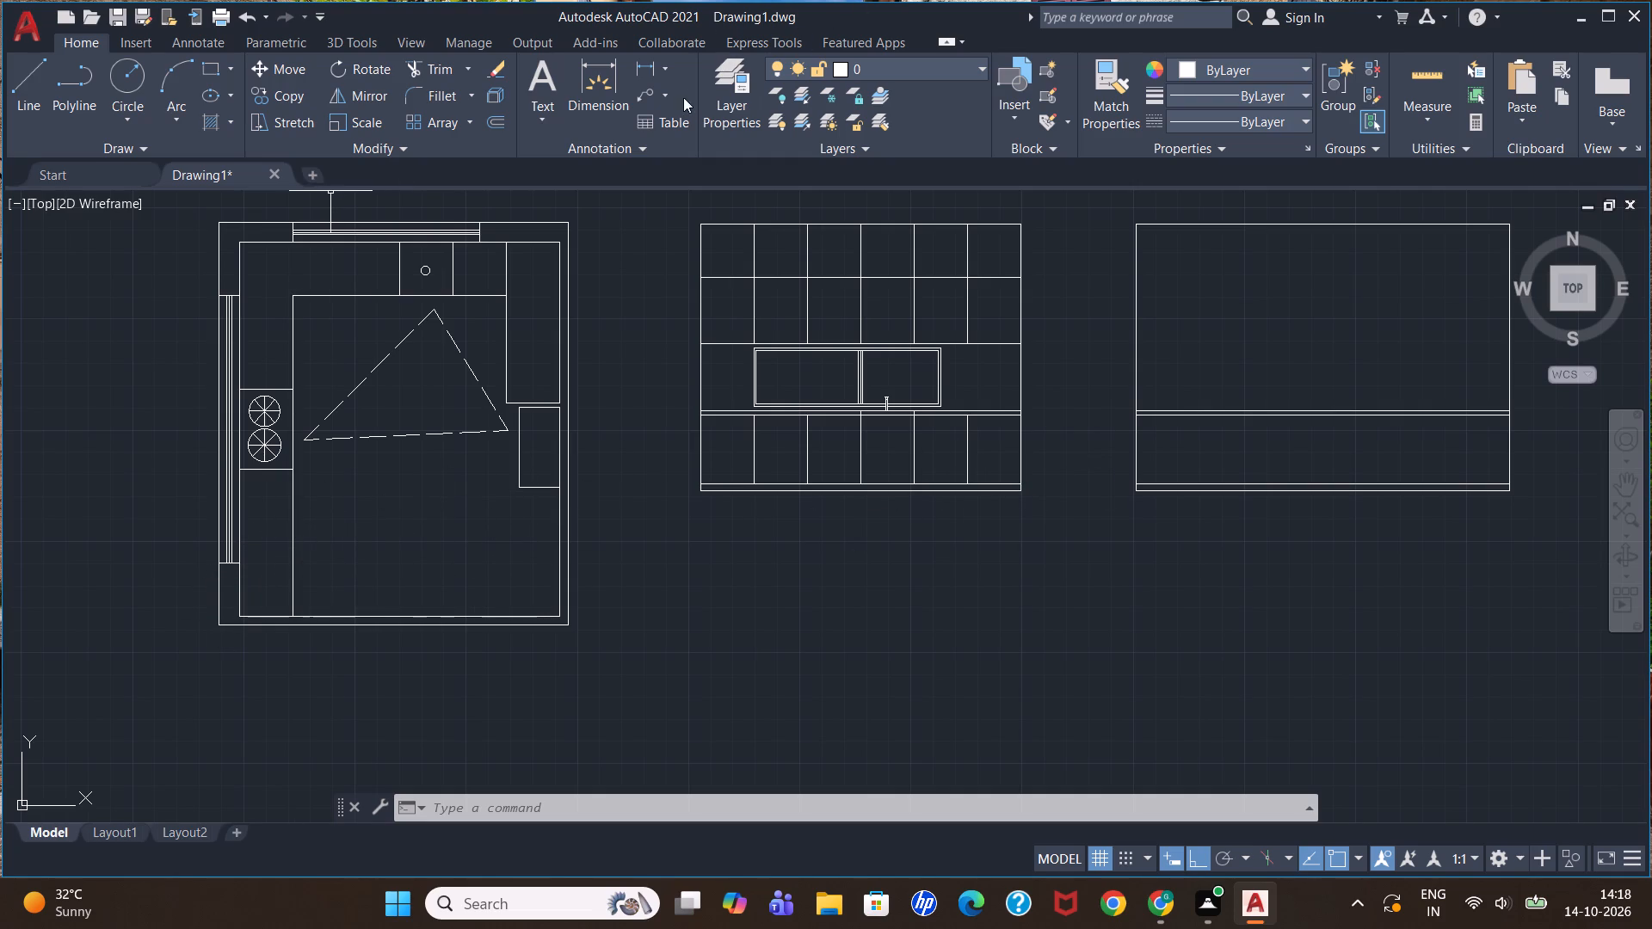
Check the counter lengths below and above the stove in the kitchen plan using the Linear dimension preview.
left_click(638, 70)
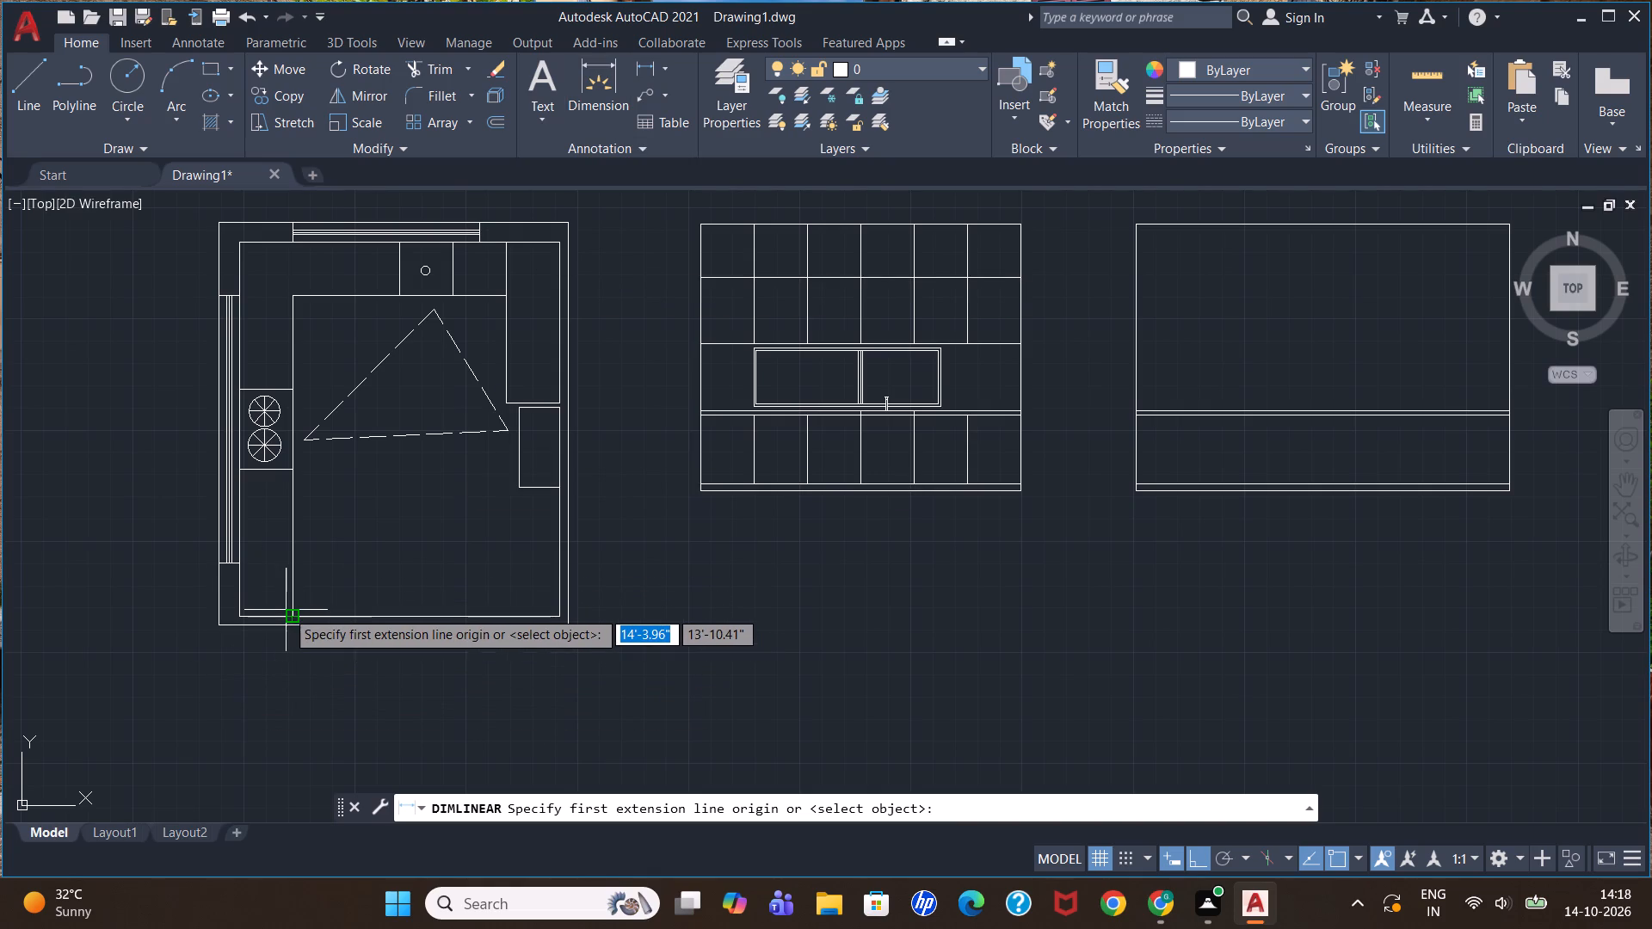
left_click(298, 613)
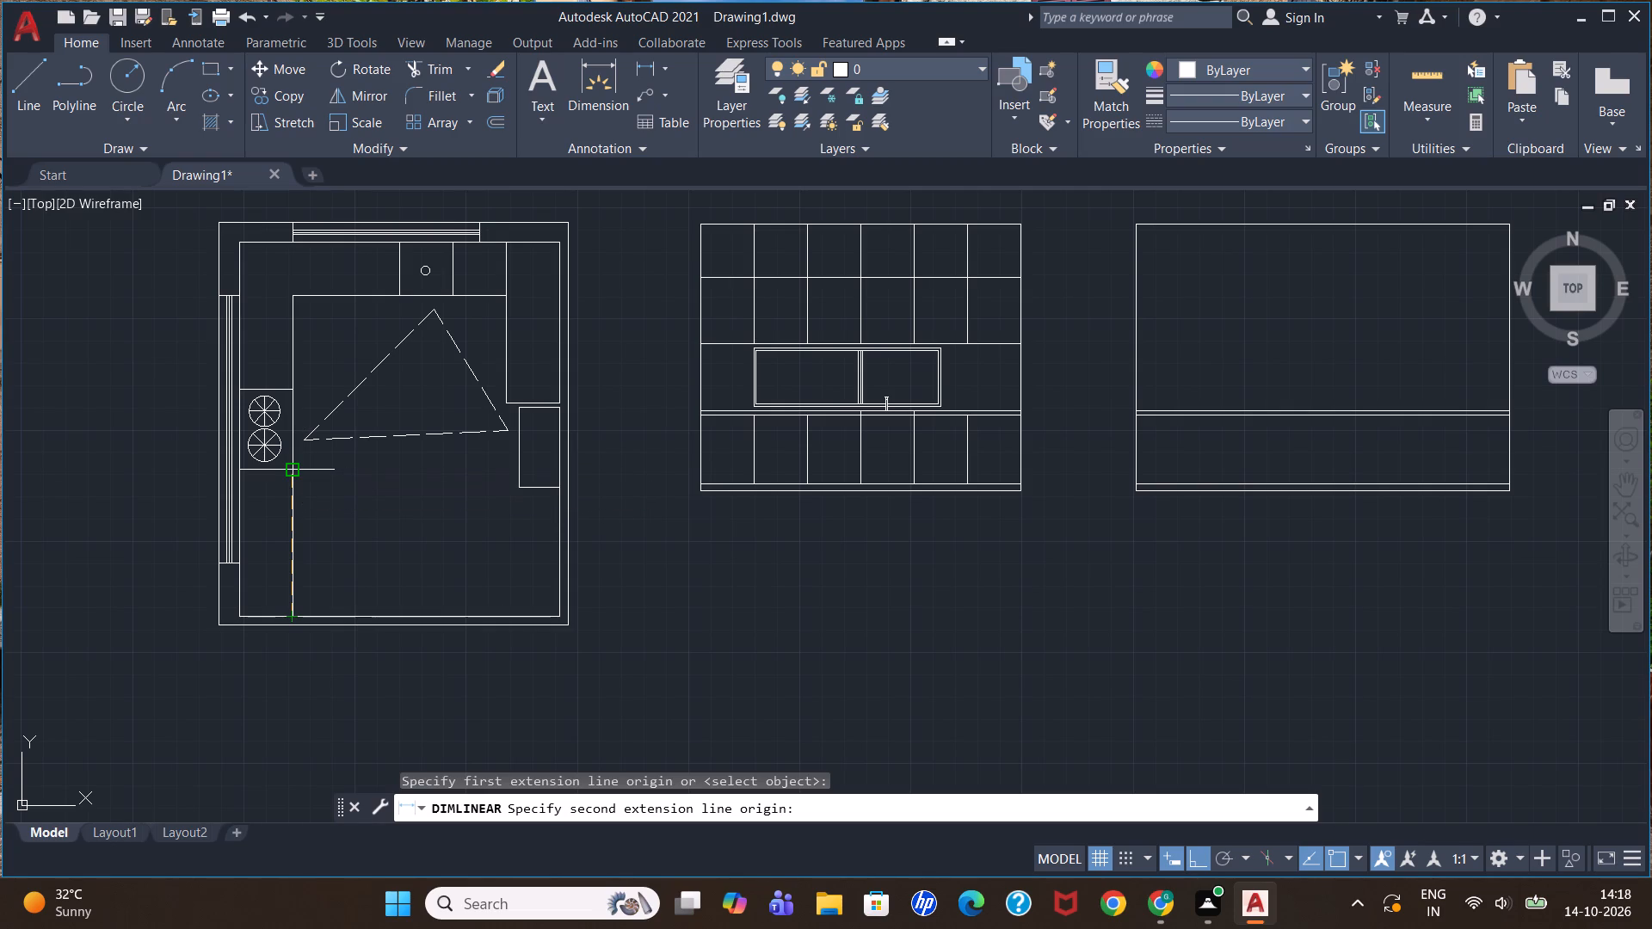
key("Escape")
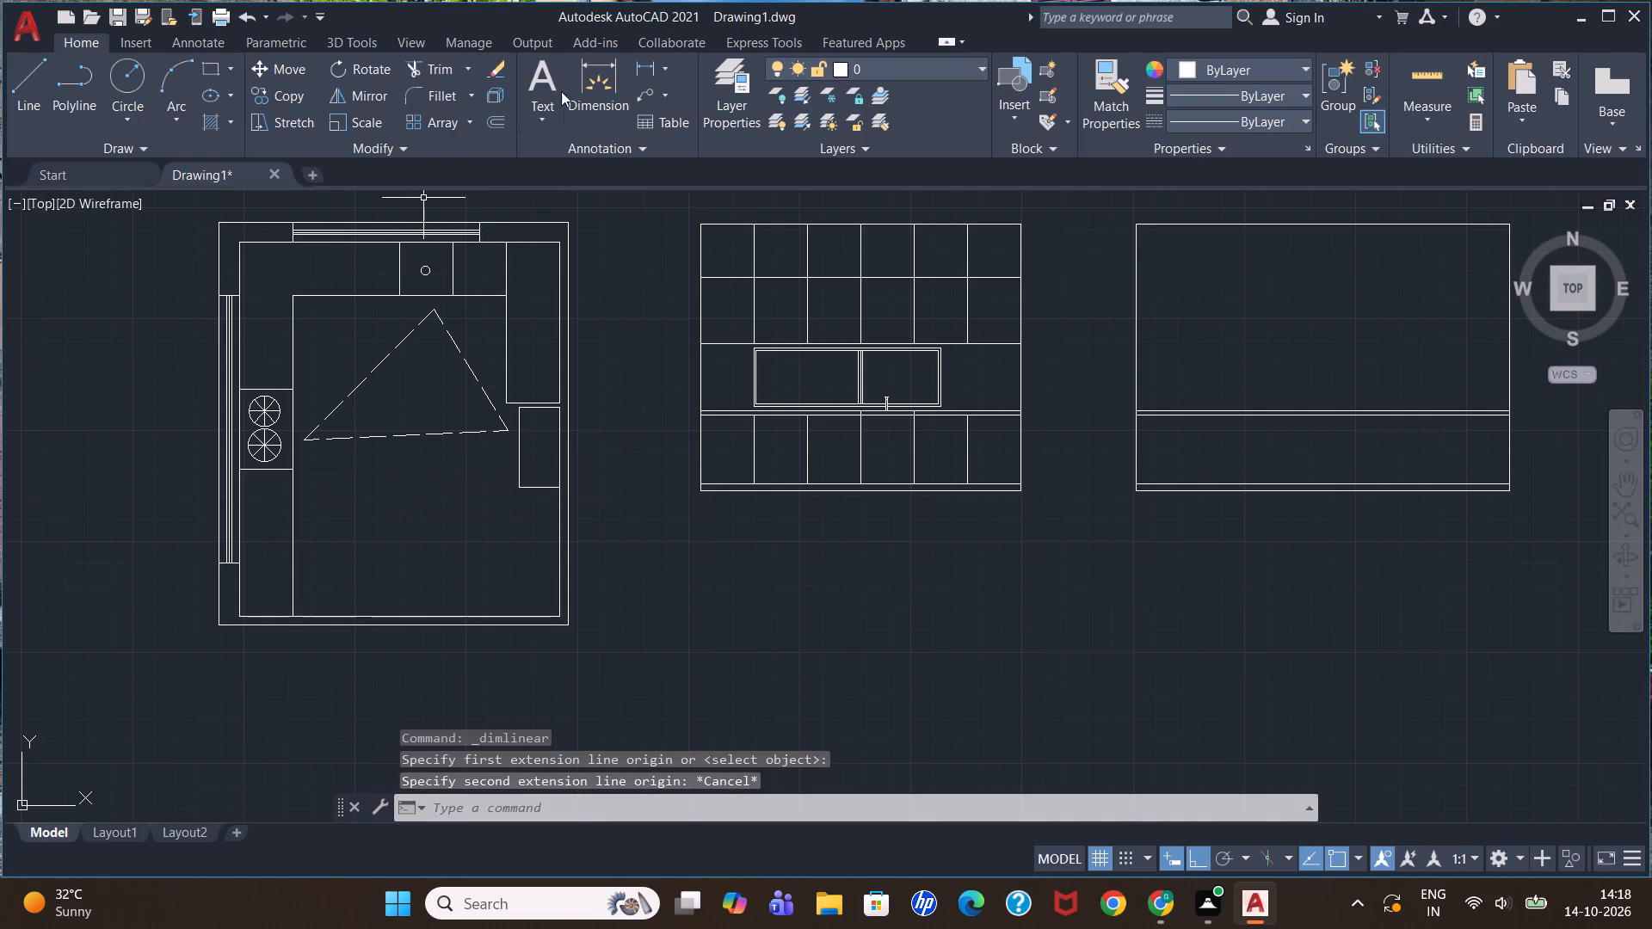
left_click(651, 64)
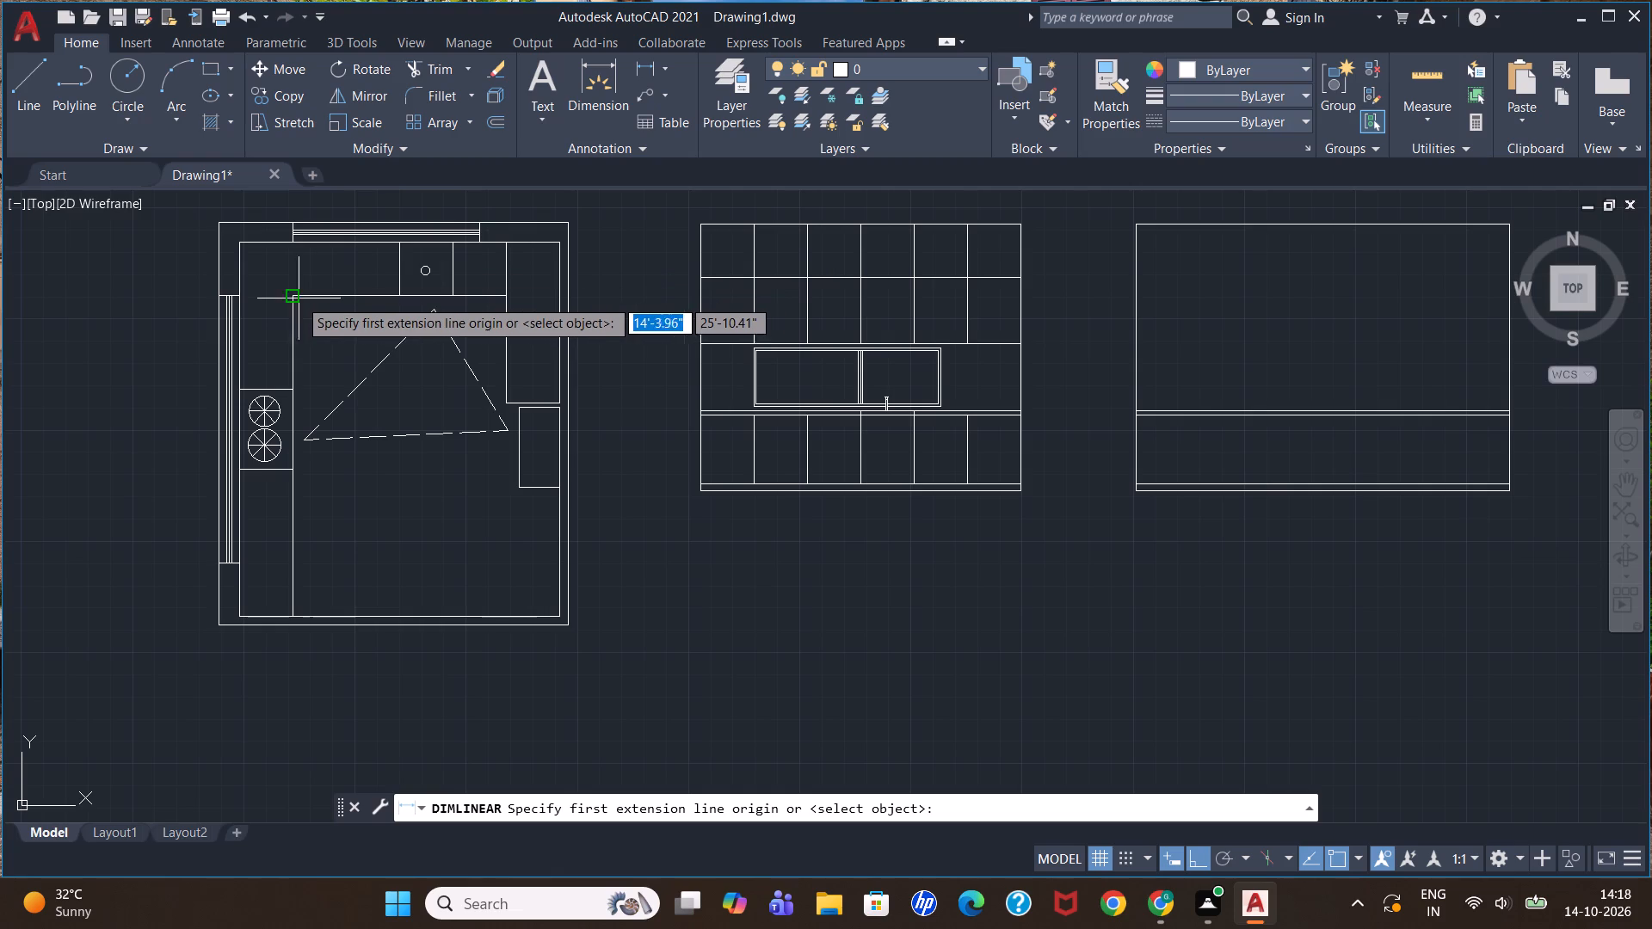
left_click(290, 301)
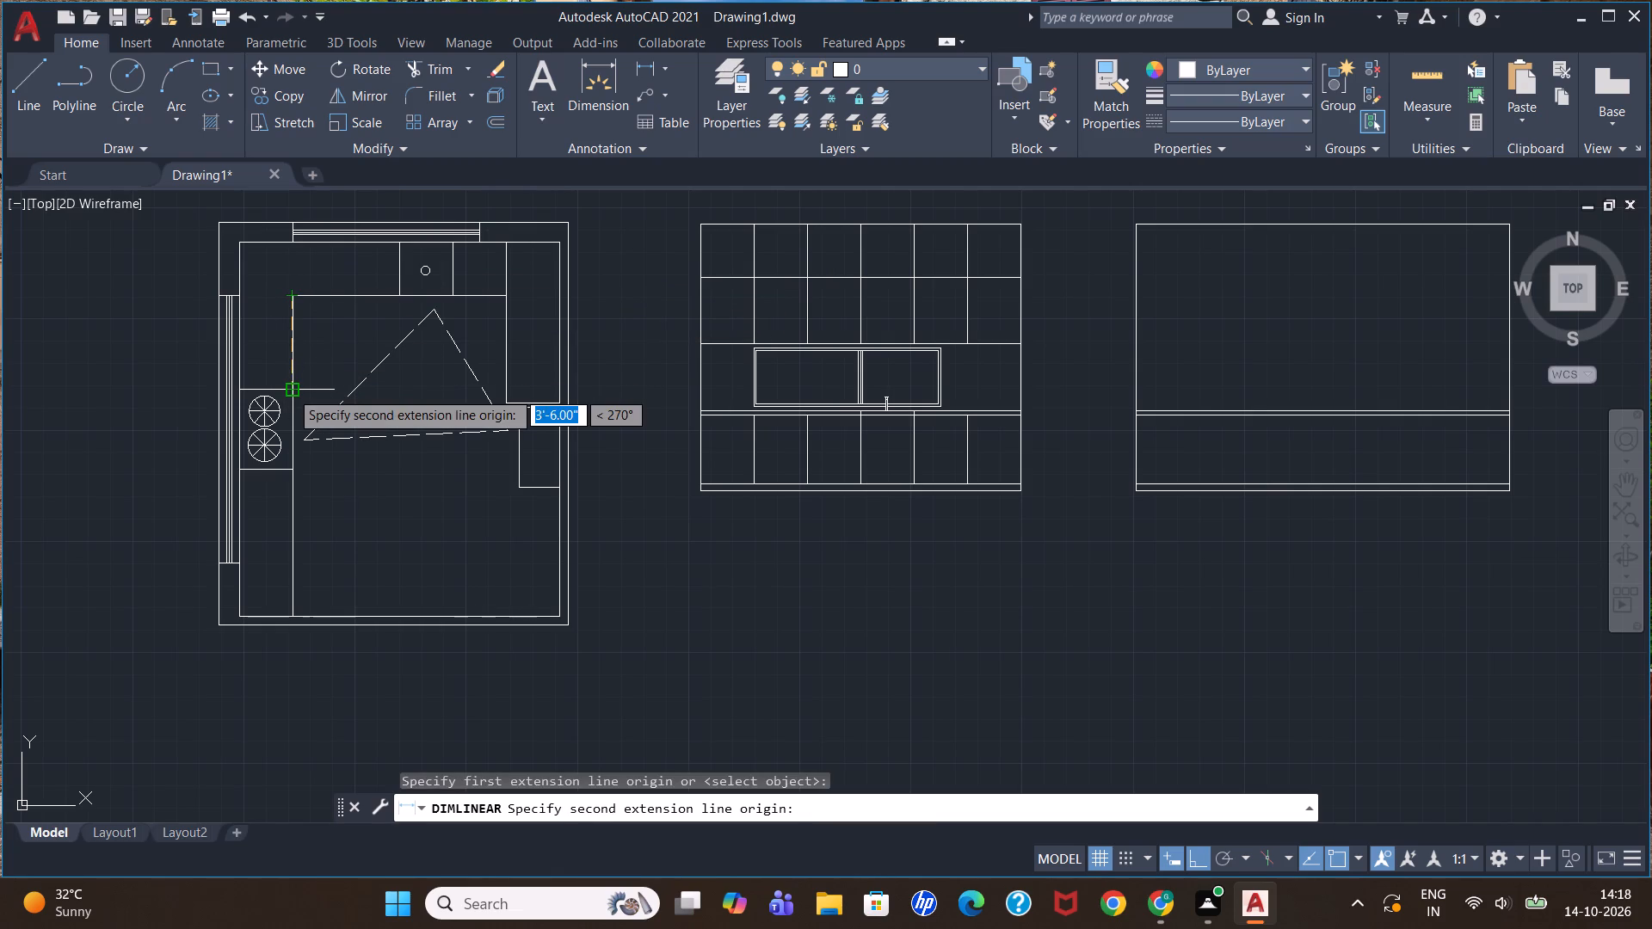
key("Escape")
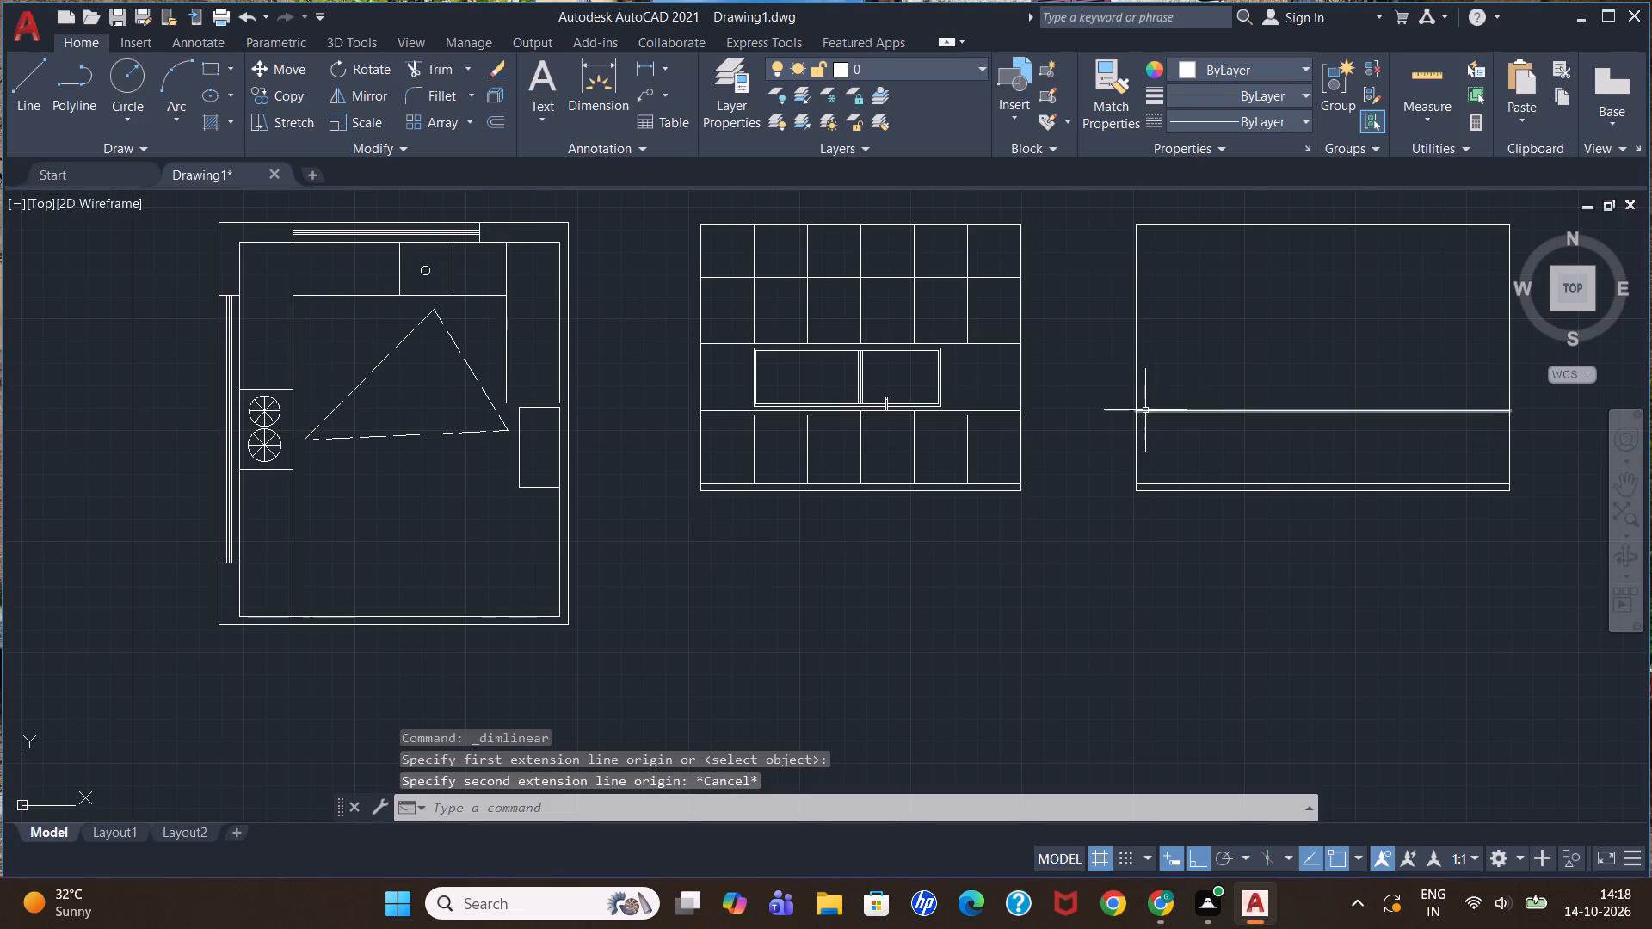
Draw a short vertical line across the countertop thickness at the left end of the second elevation.
scroll(1158, 401, "up", 1)
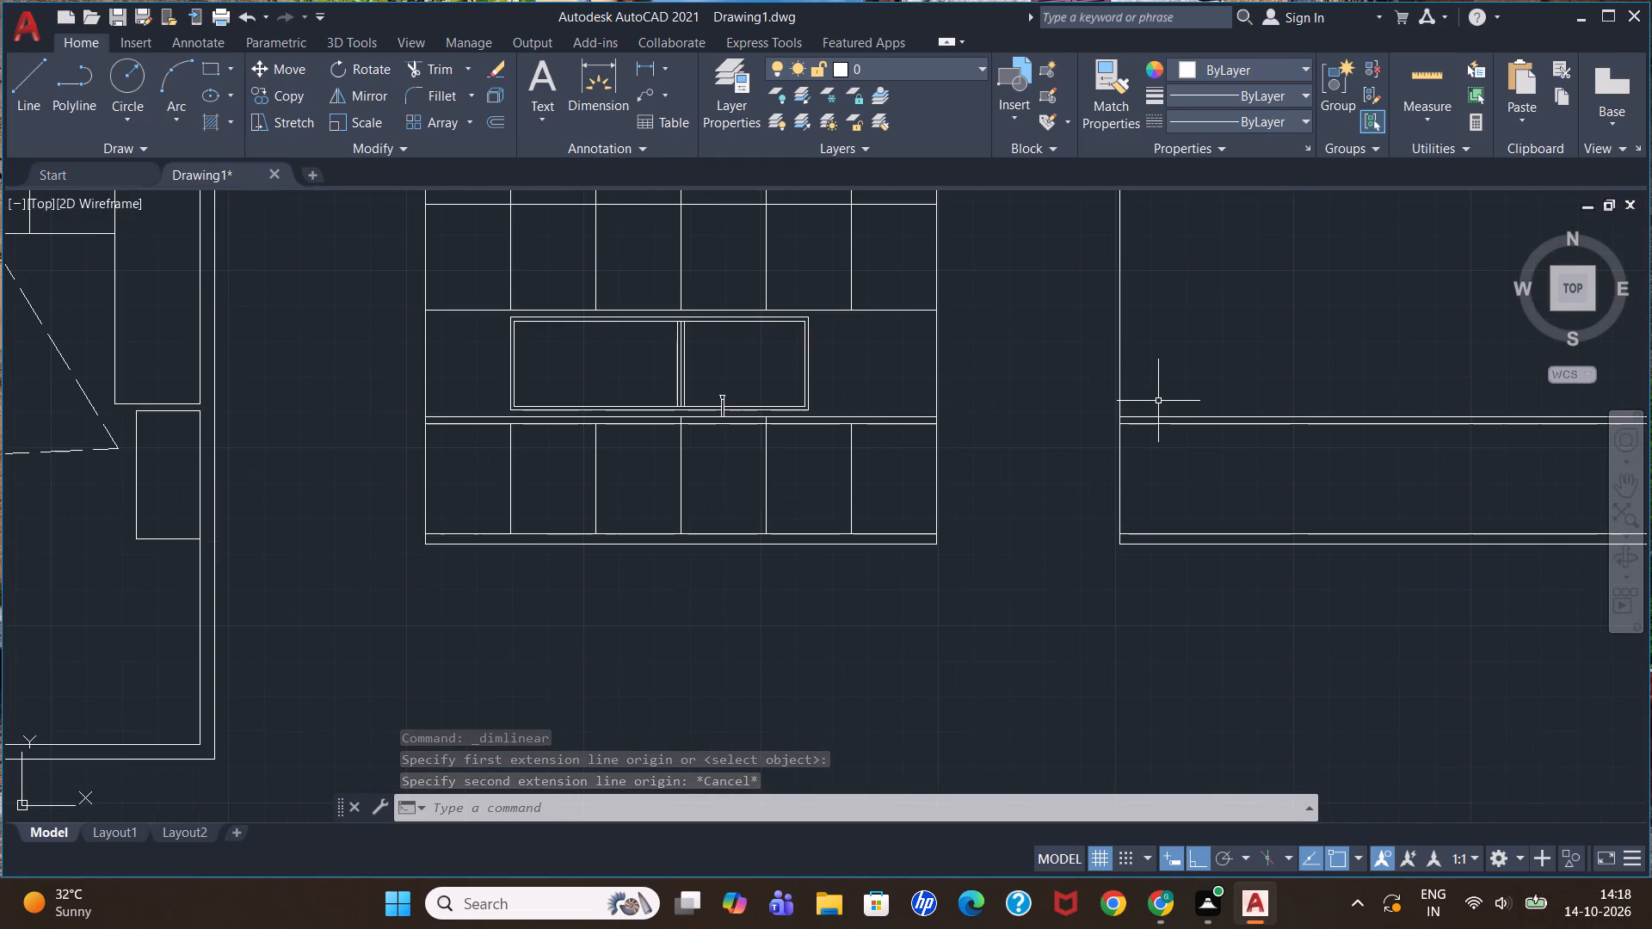
scroll(1158, 401, "down", 1)
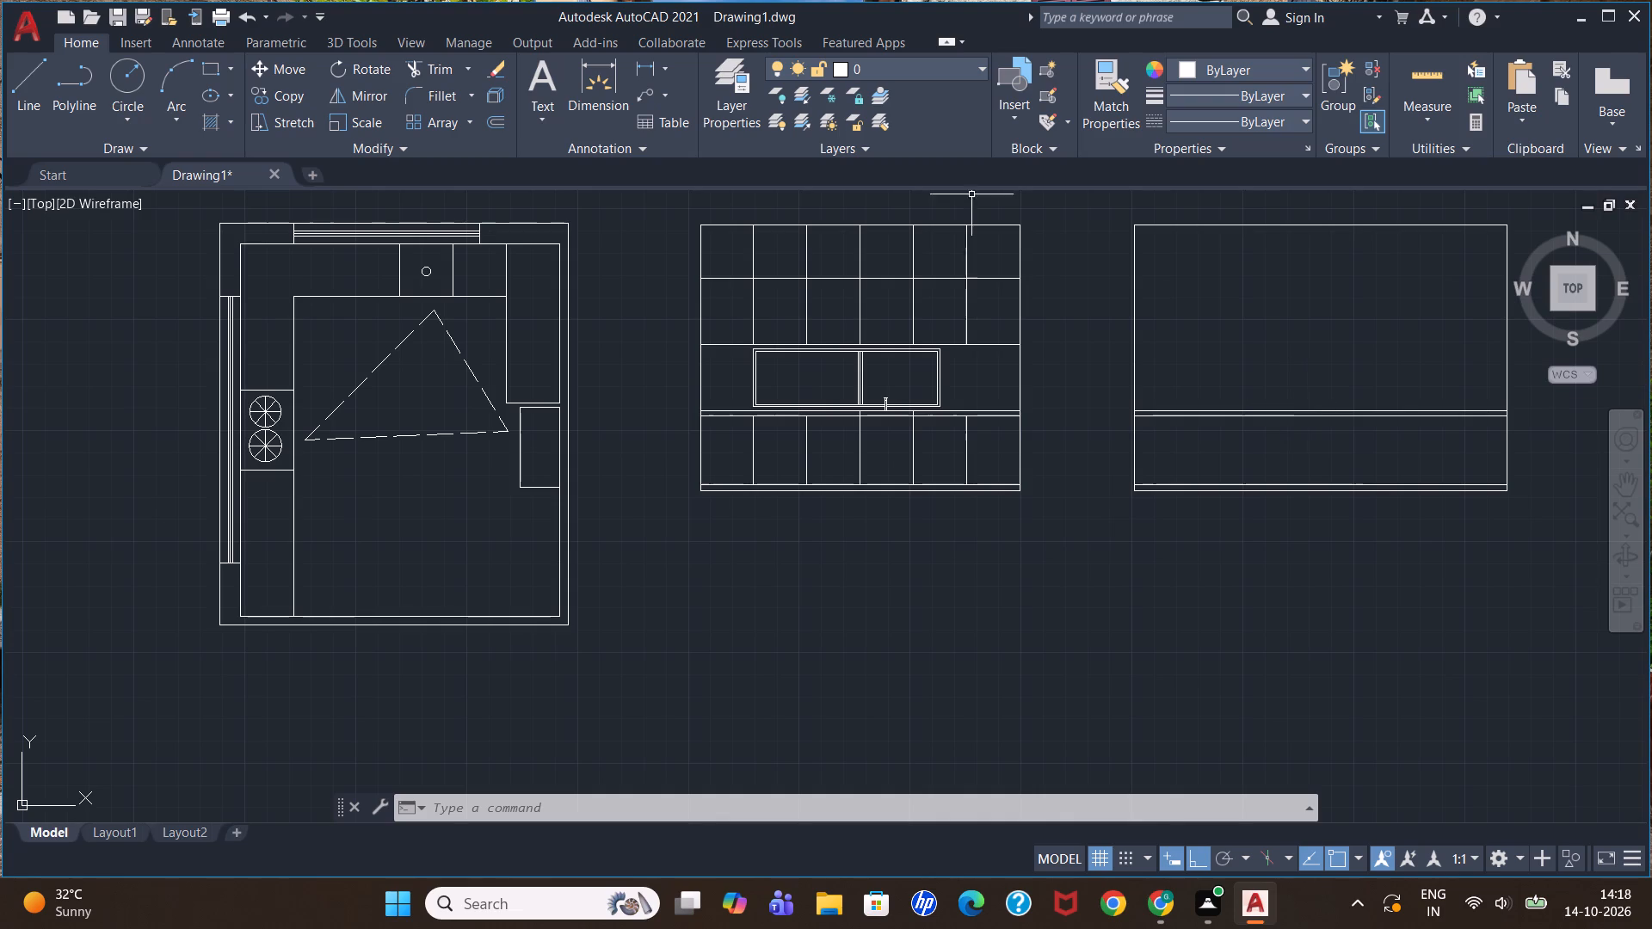
scroll(1219, 327, "up", 1)
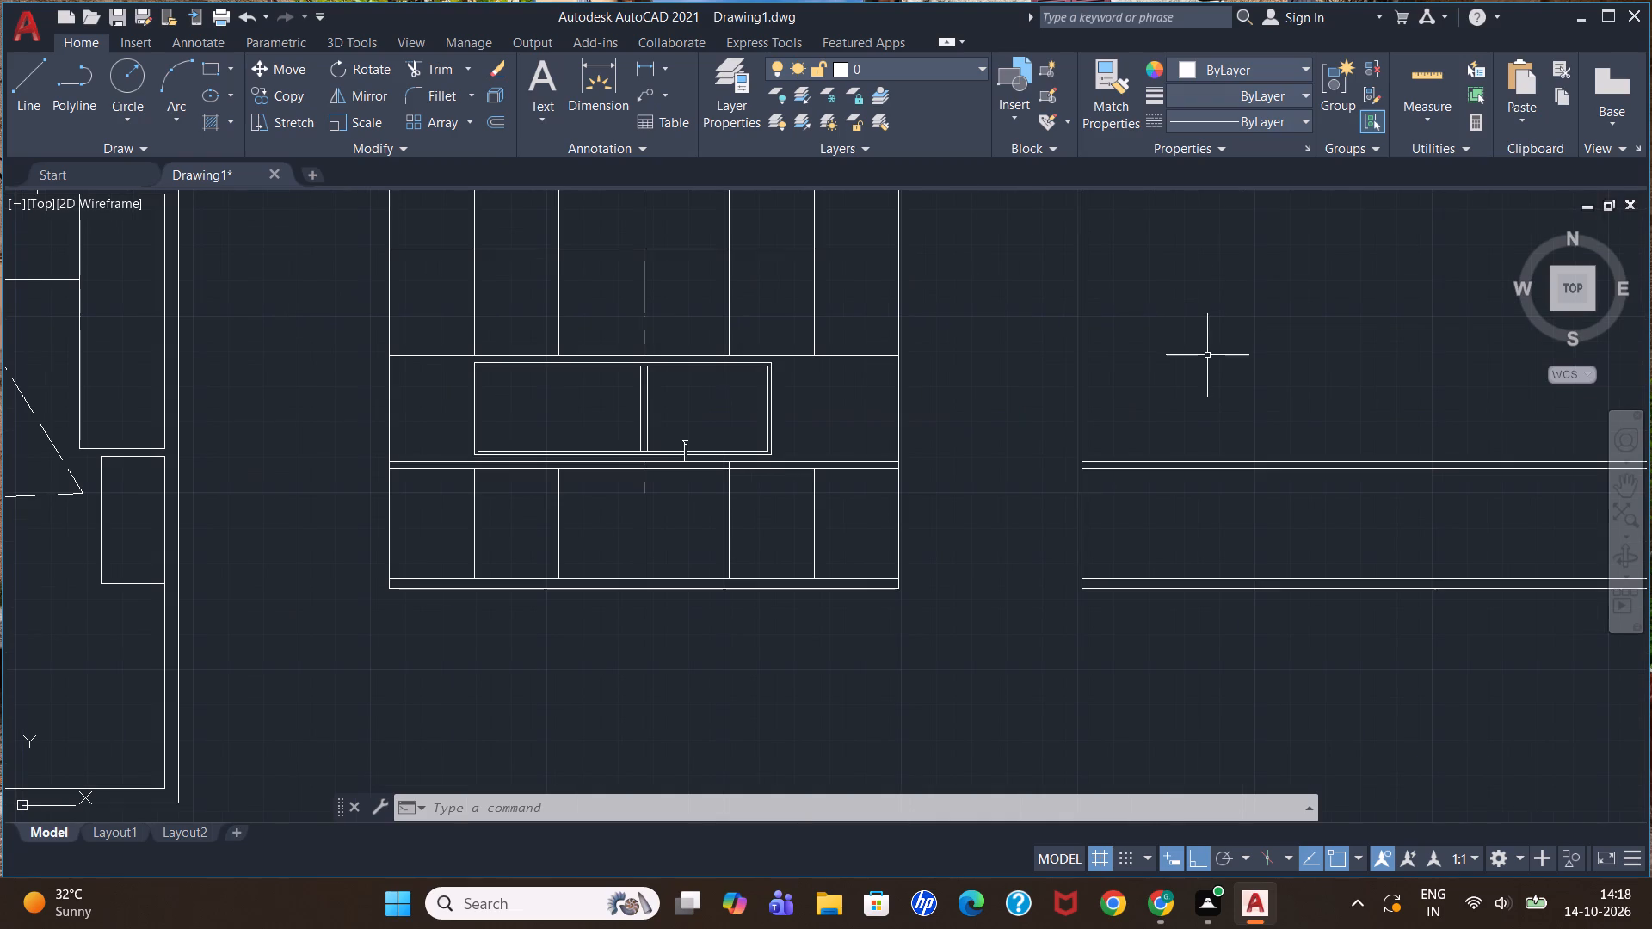
scroll(1206, 356, "up", 3)
key("l")
key("Return")
scroll(871, 515, "down", 2)
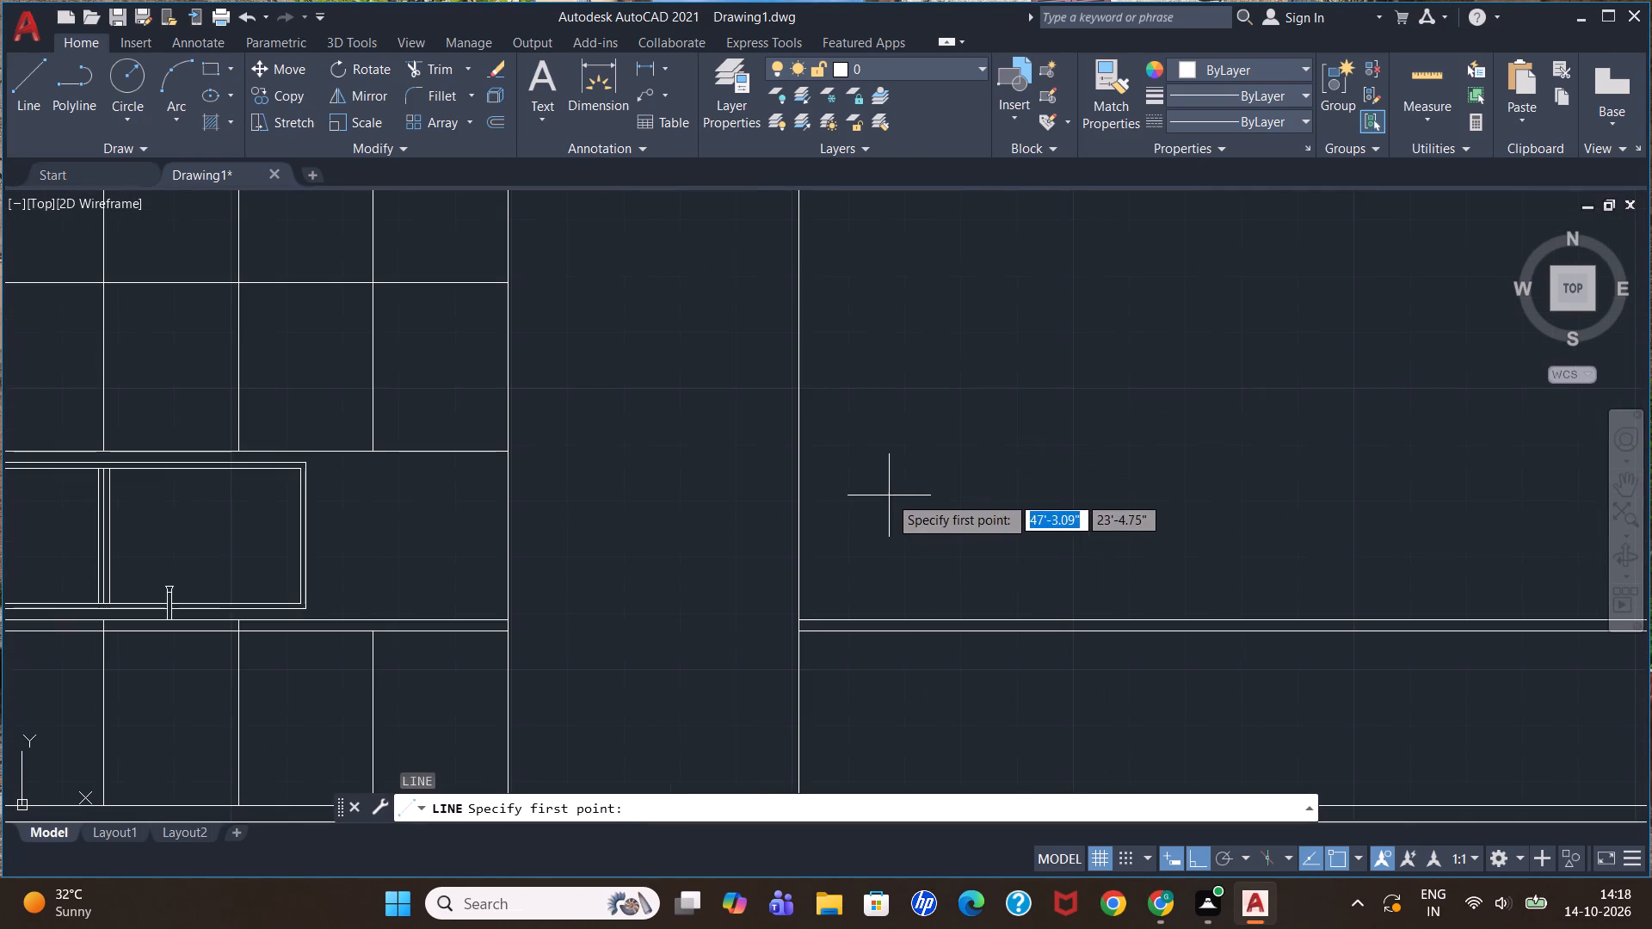
scroll(812, 638, "up", 2)
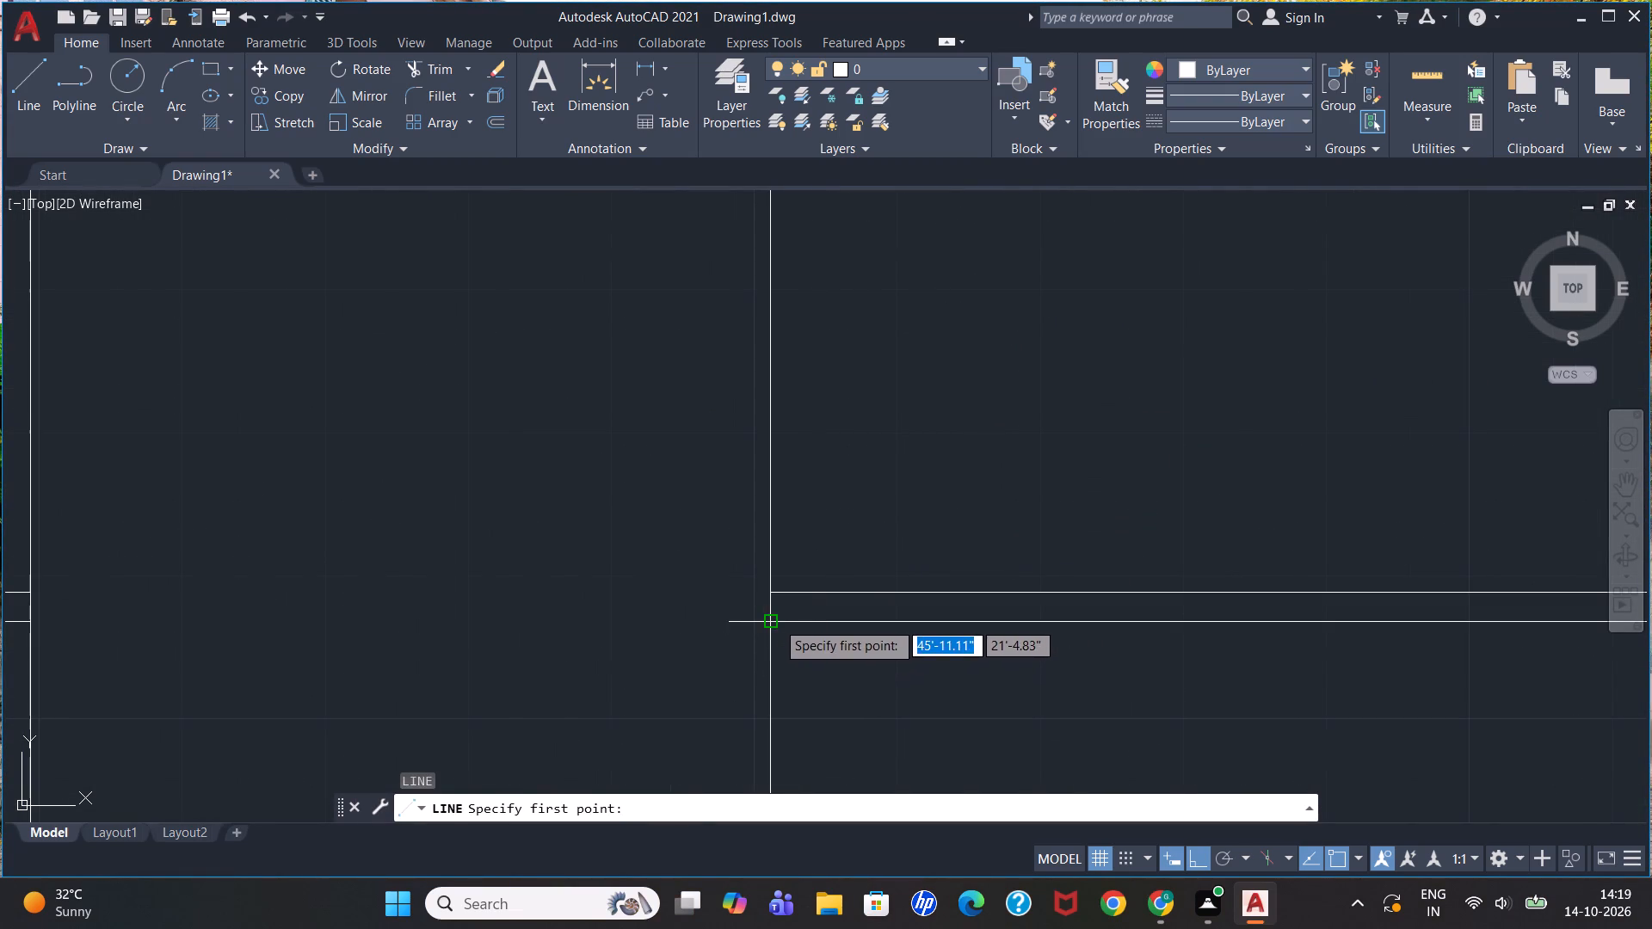
left_click(776, 621)
left_click(768, 592)
key("Escape")
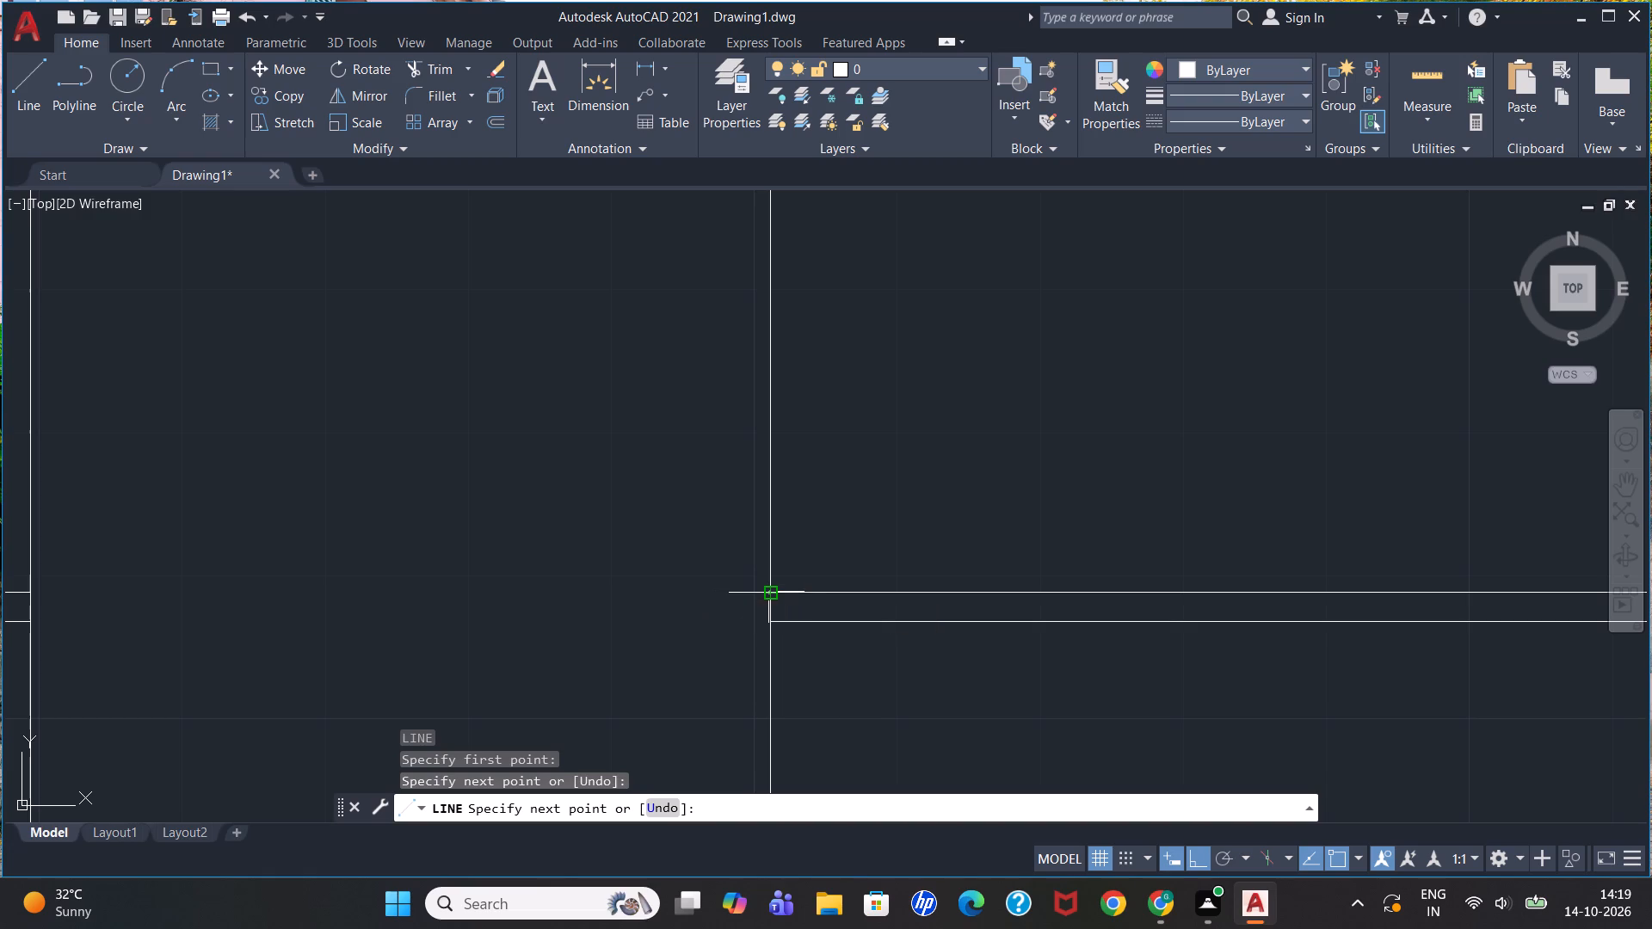
Offset the short countertop line at the second elevation's left end 5'6" to the right.
key("o")
key("Return")
type("5'6\"")
key("Return")
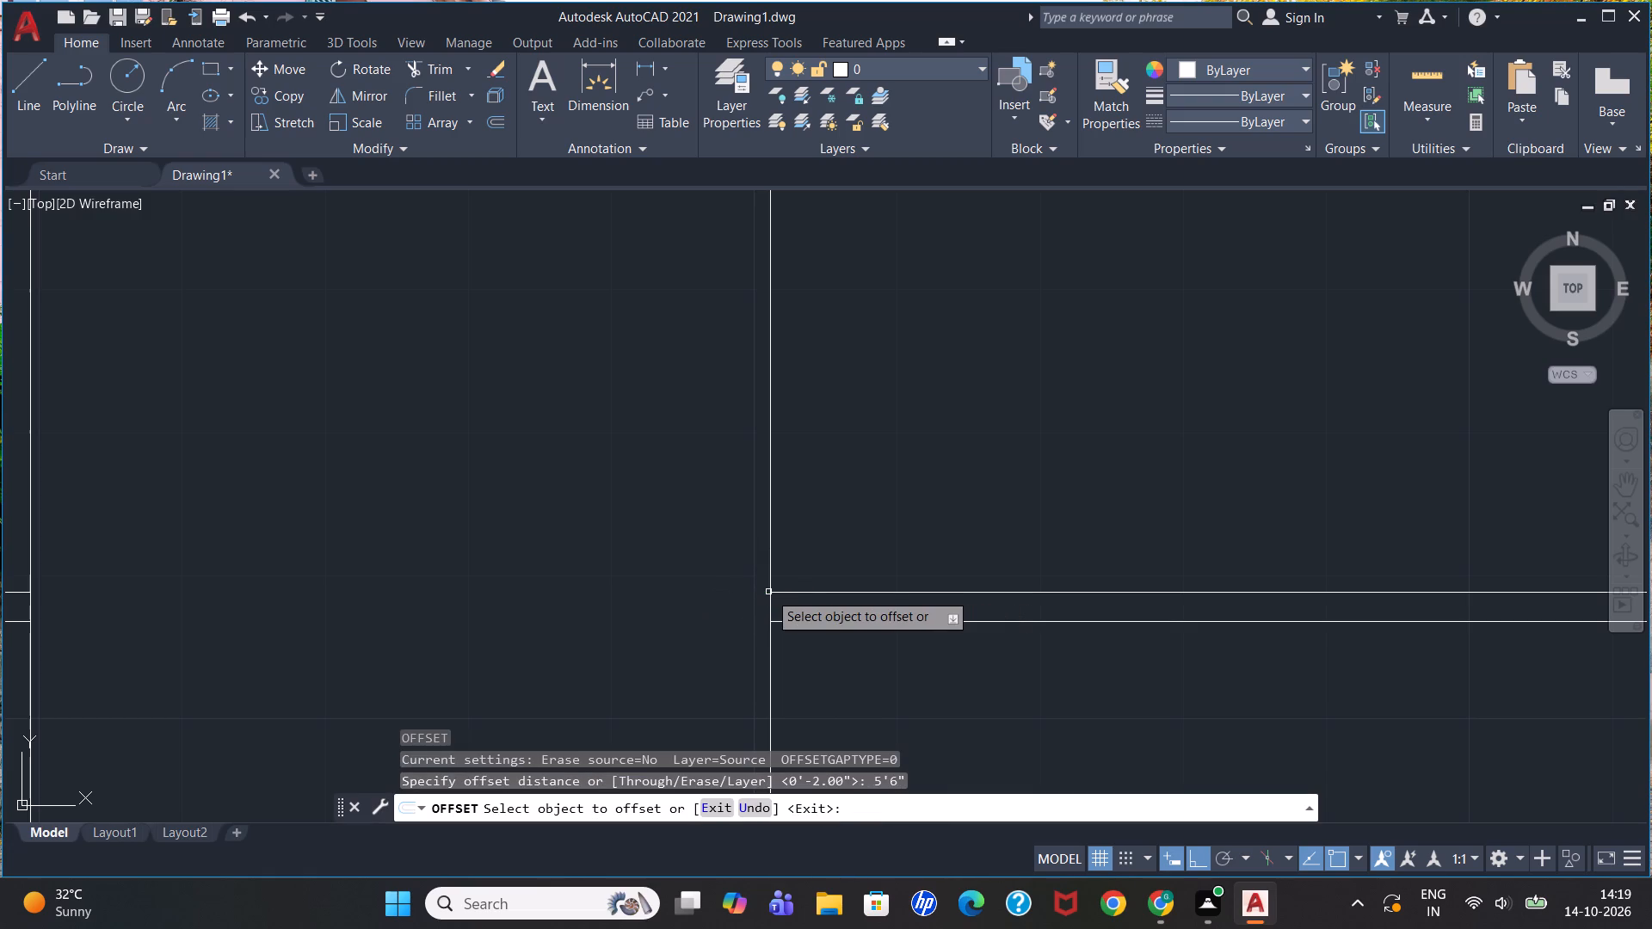
left_click(773, 608)
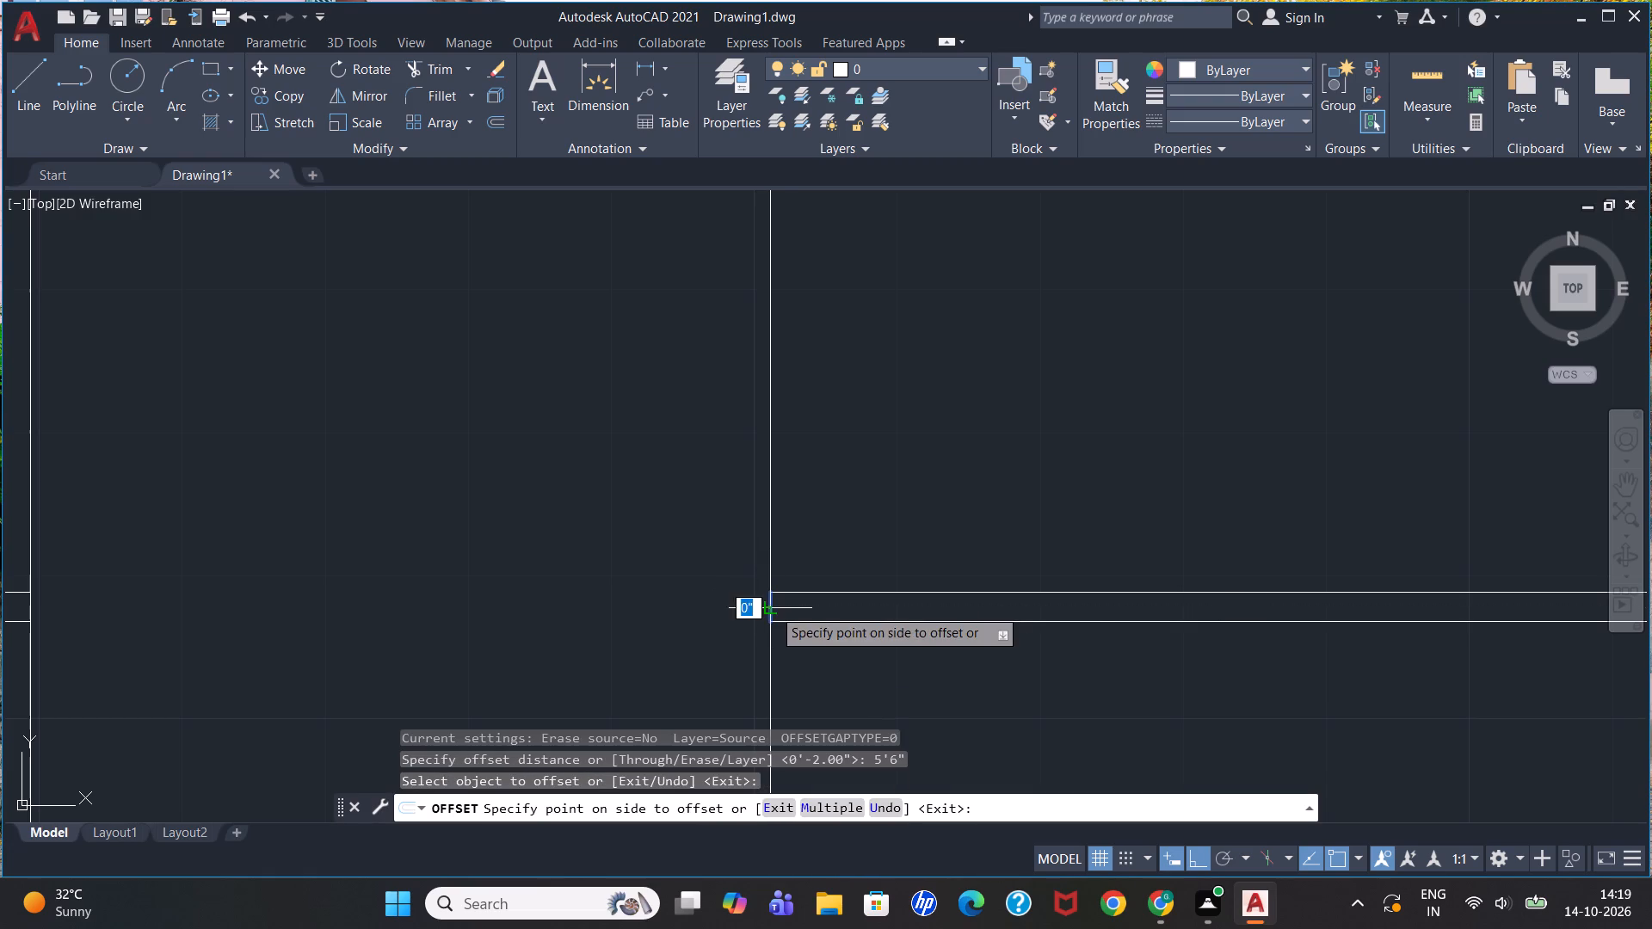
left_click(995, 612)
scroll(995, 613, "down", 3)
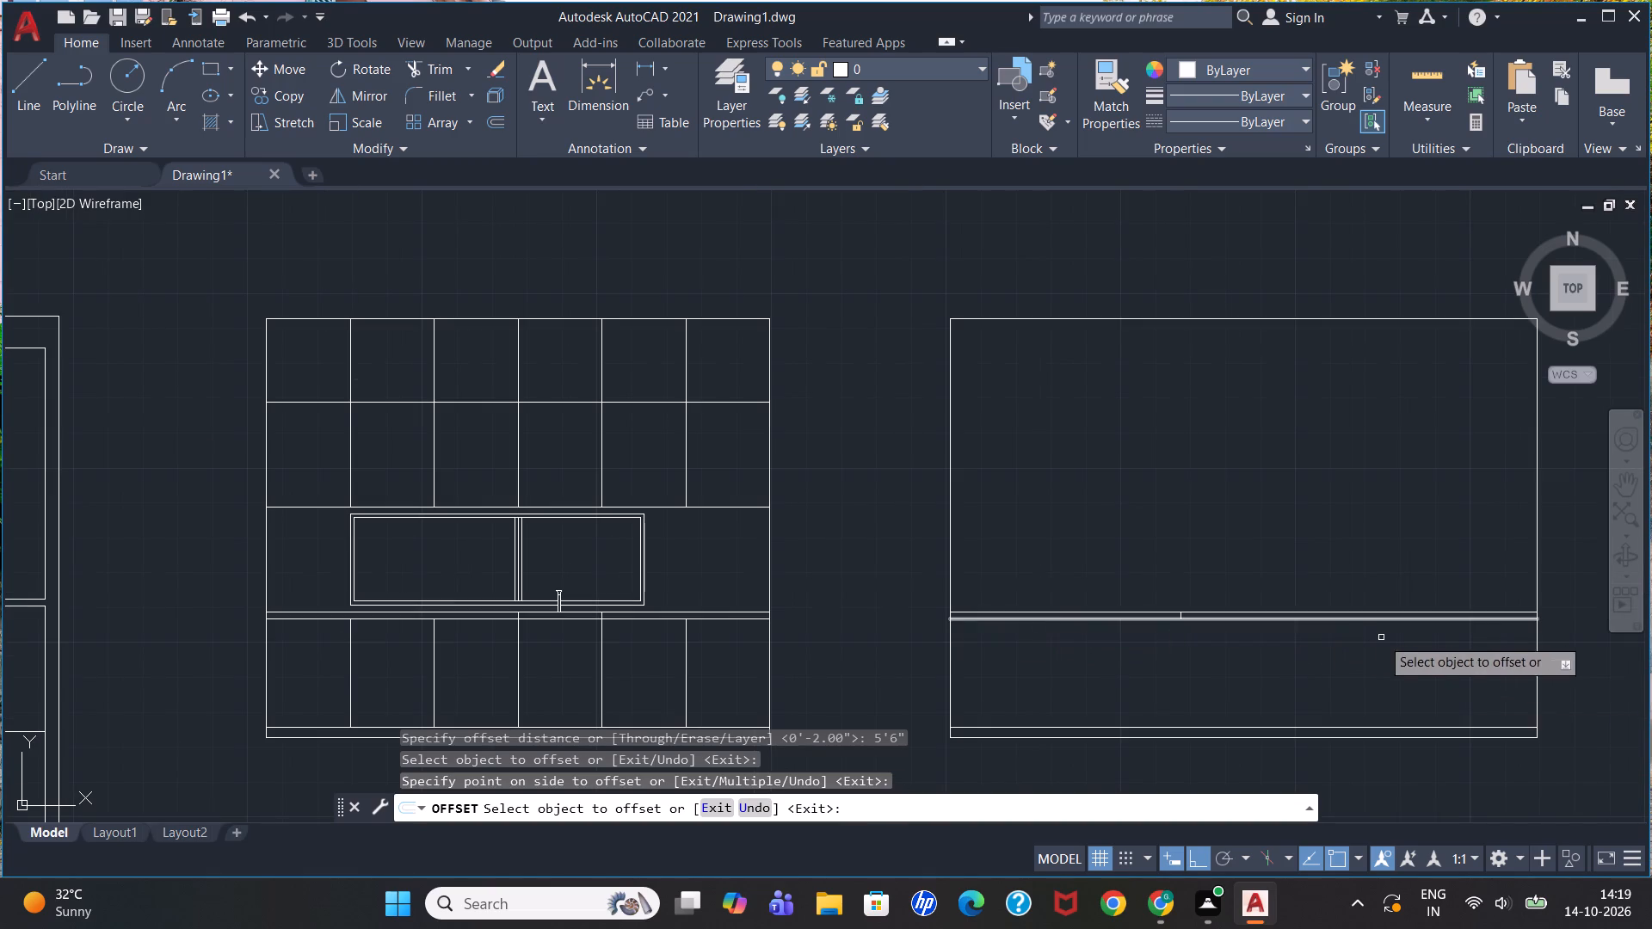
scroll(1577, 631, "up", 2)
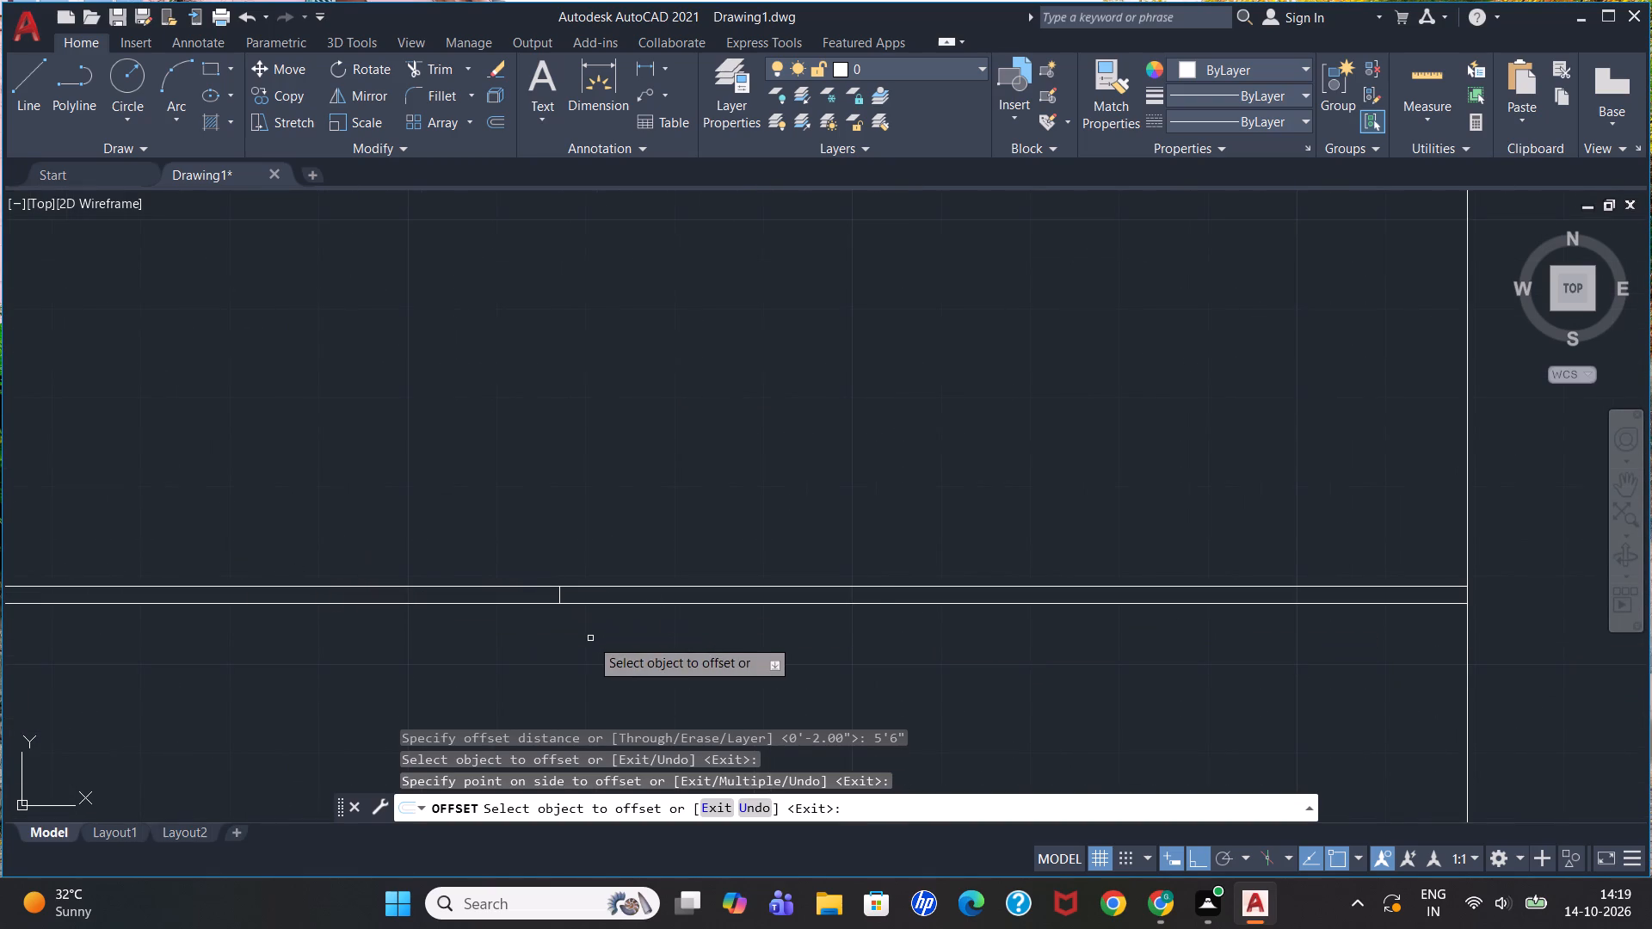
key("Escape")
Offset the new short line within the second elevation's countertop 3' to the right to mark the stove's width.
key("o")
key("Return")
key("3")
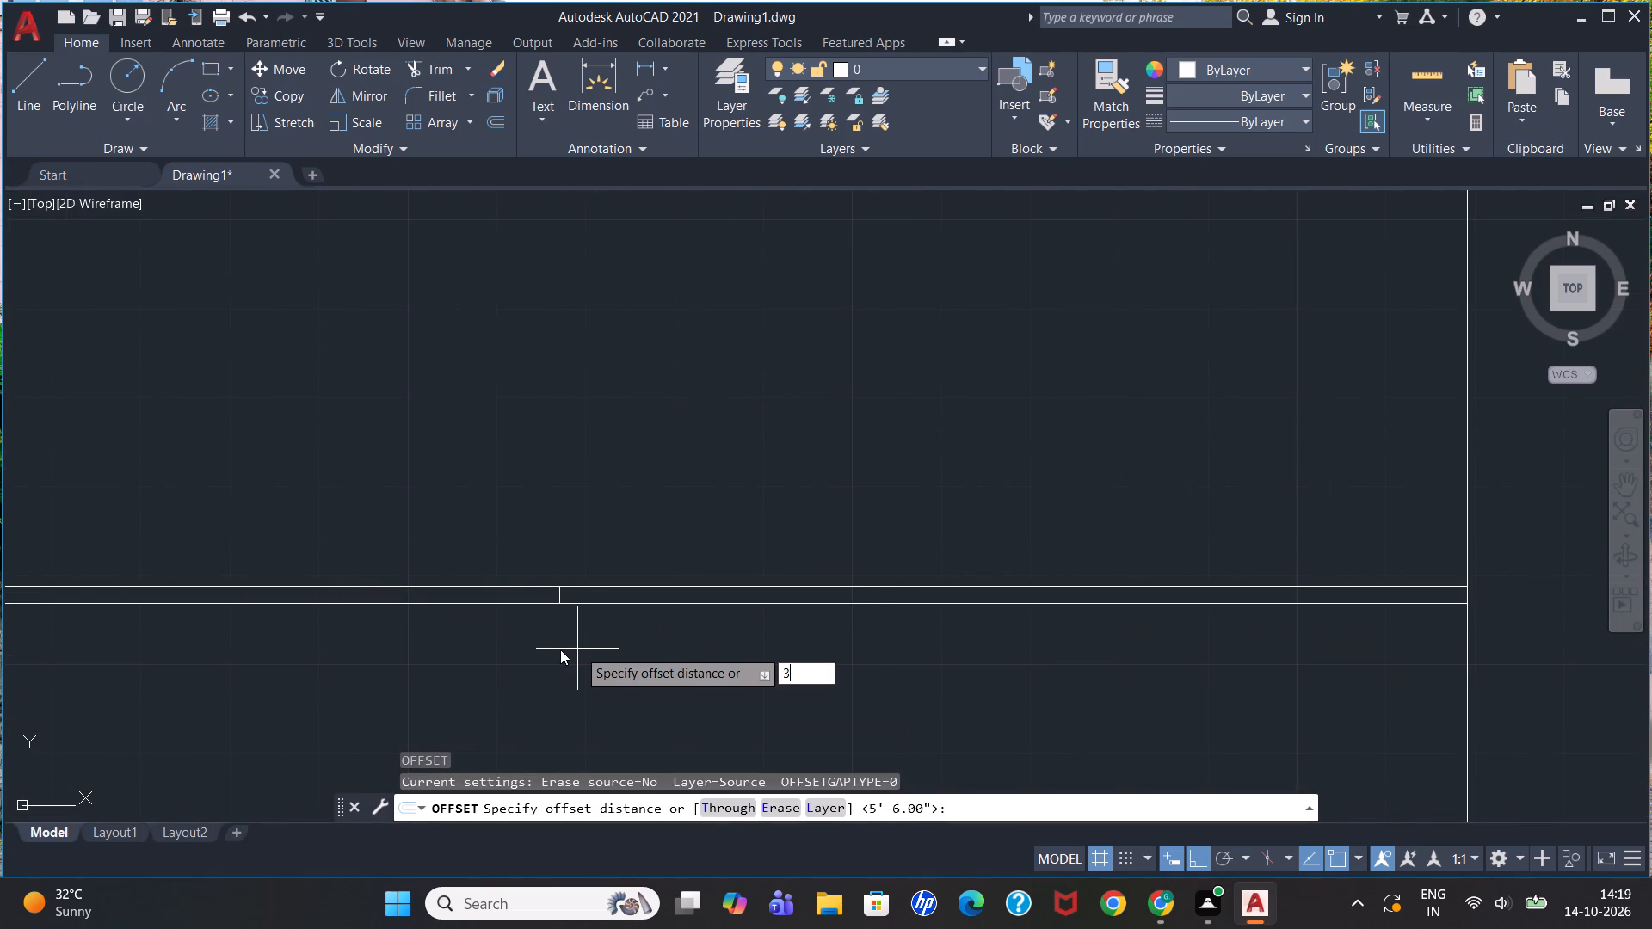
key("apostrophe")
key("Return")
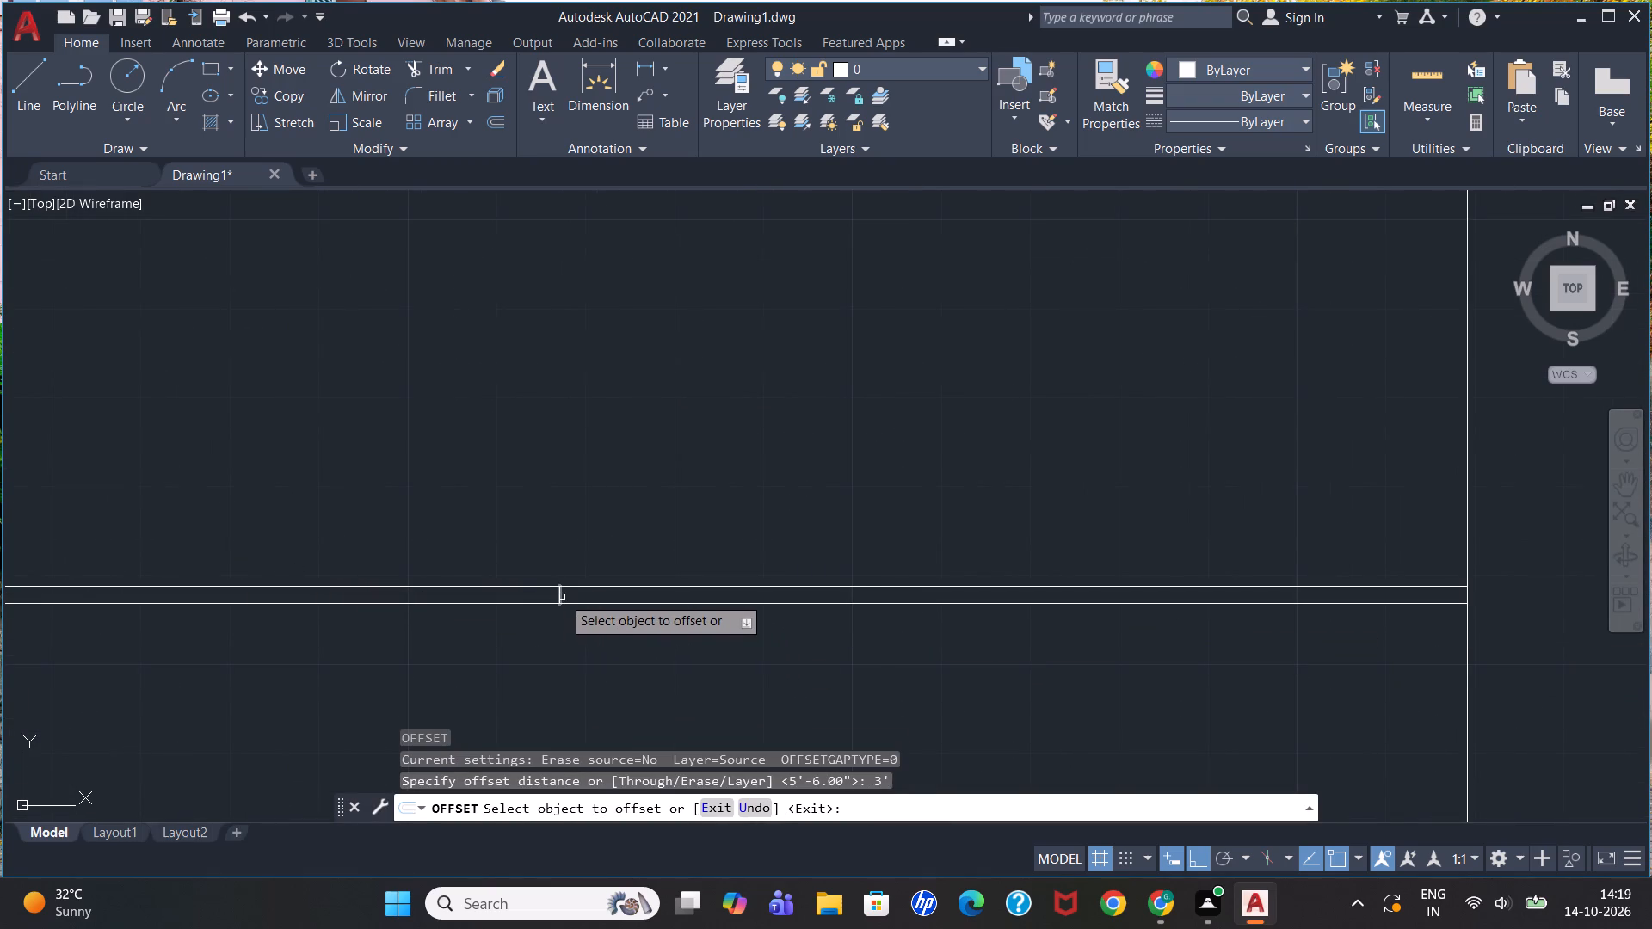
left_click(562, 596)
left_click(683, 594)
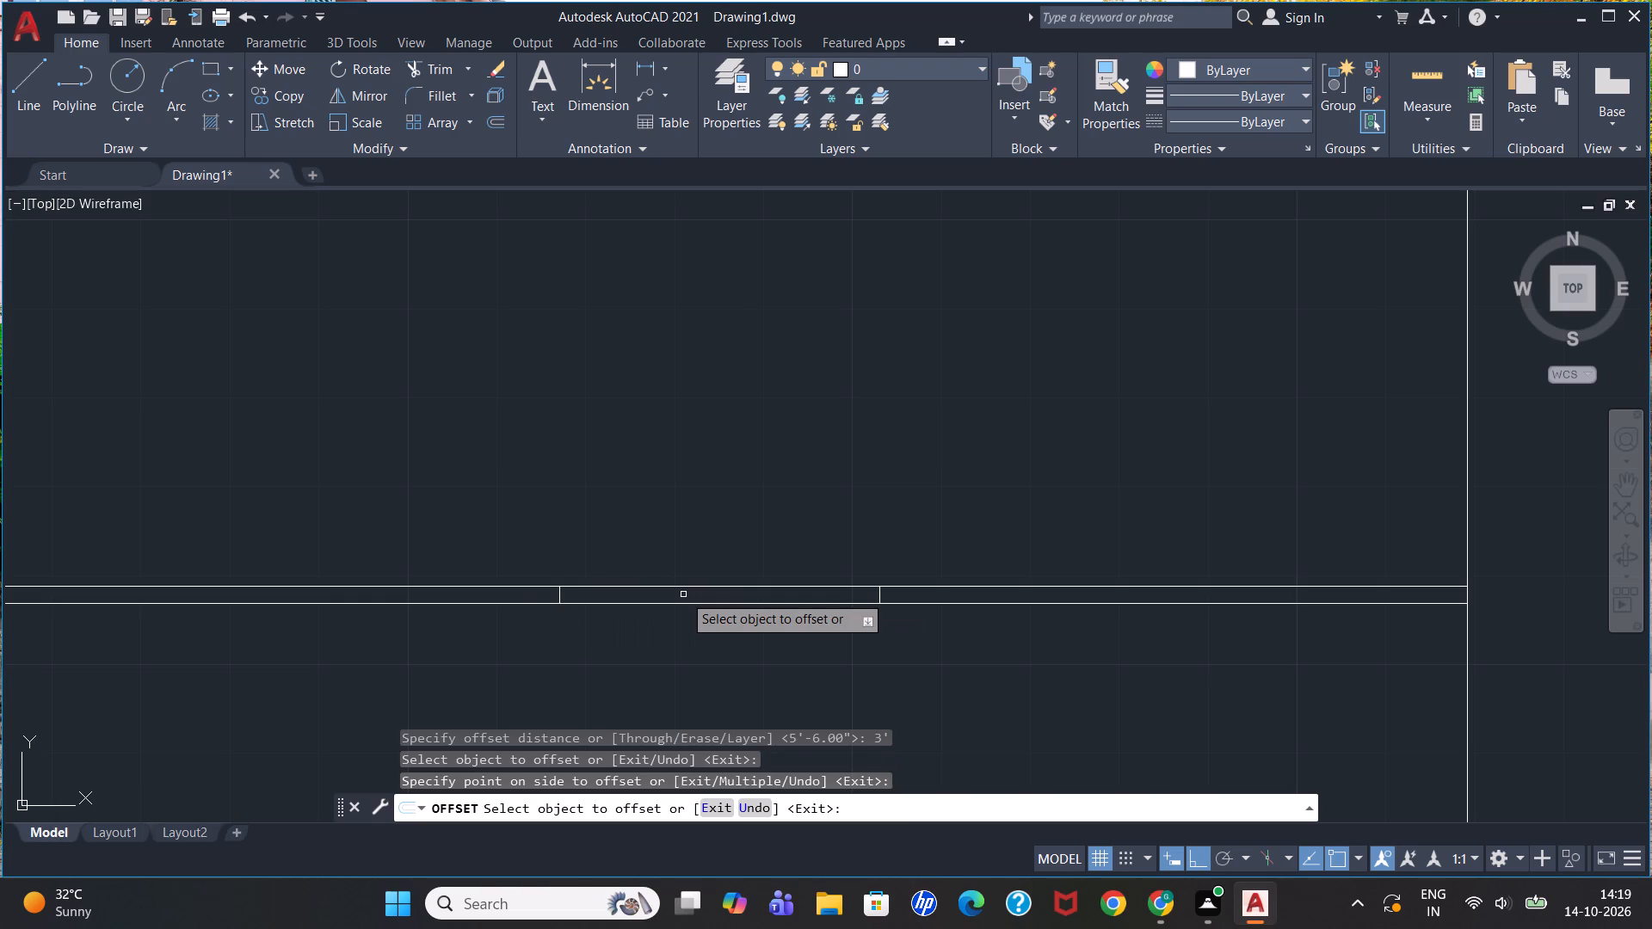
scroll(683, 594, "down", 3)
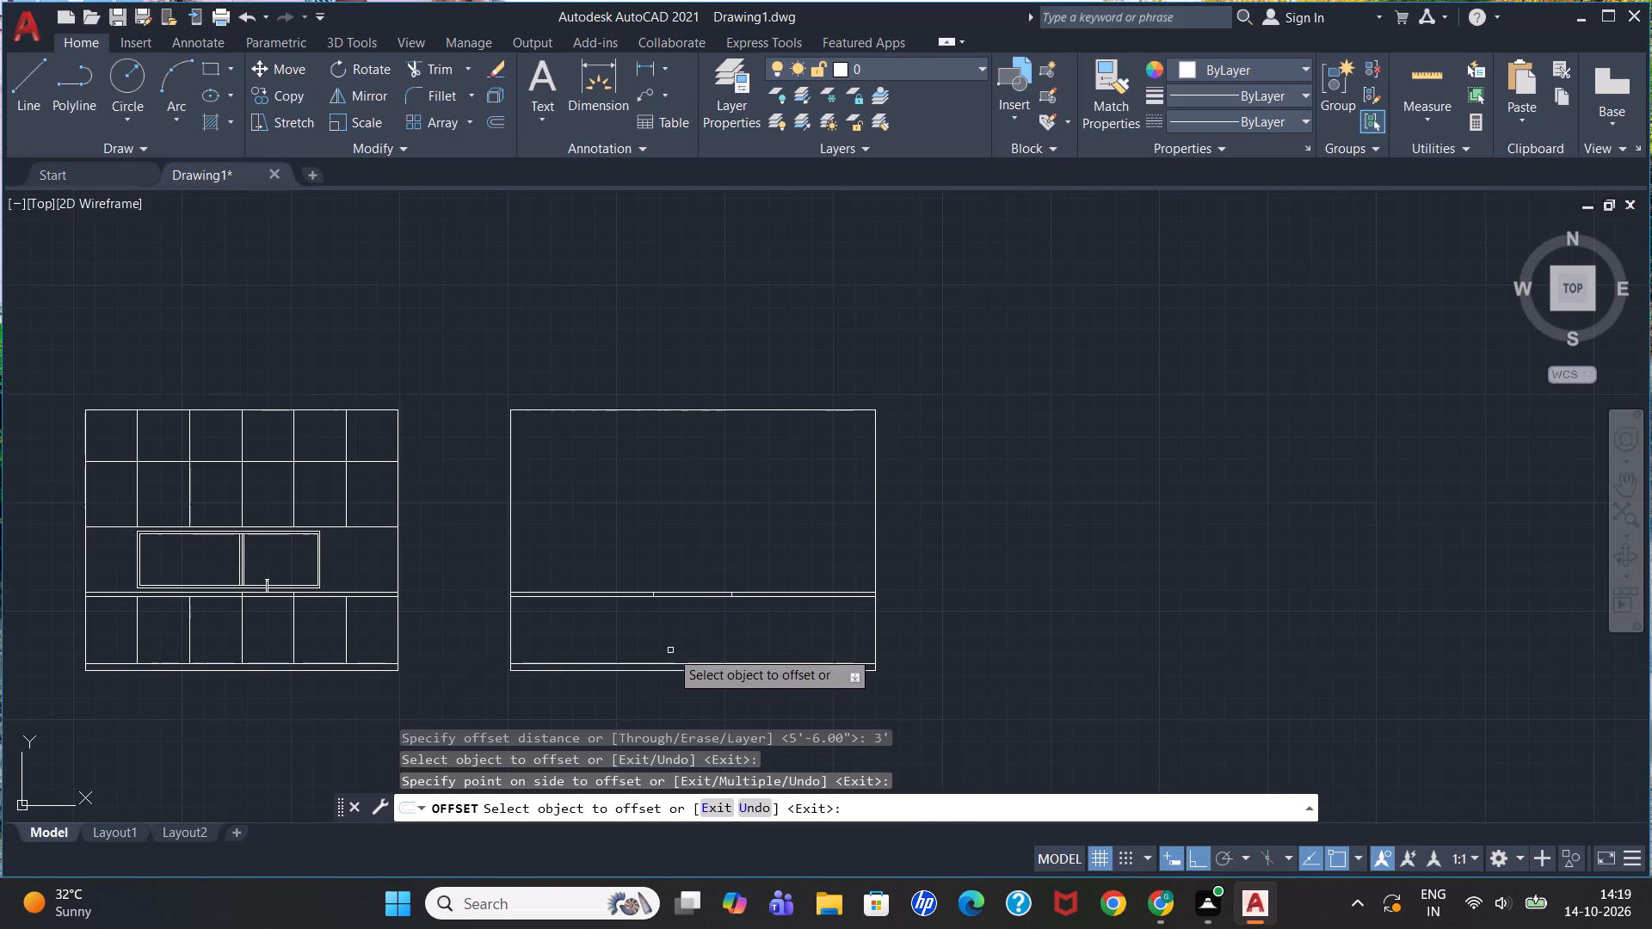
scroll(670, 649, "down", 2)
scroll(286, 681, "up", 2)
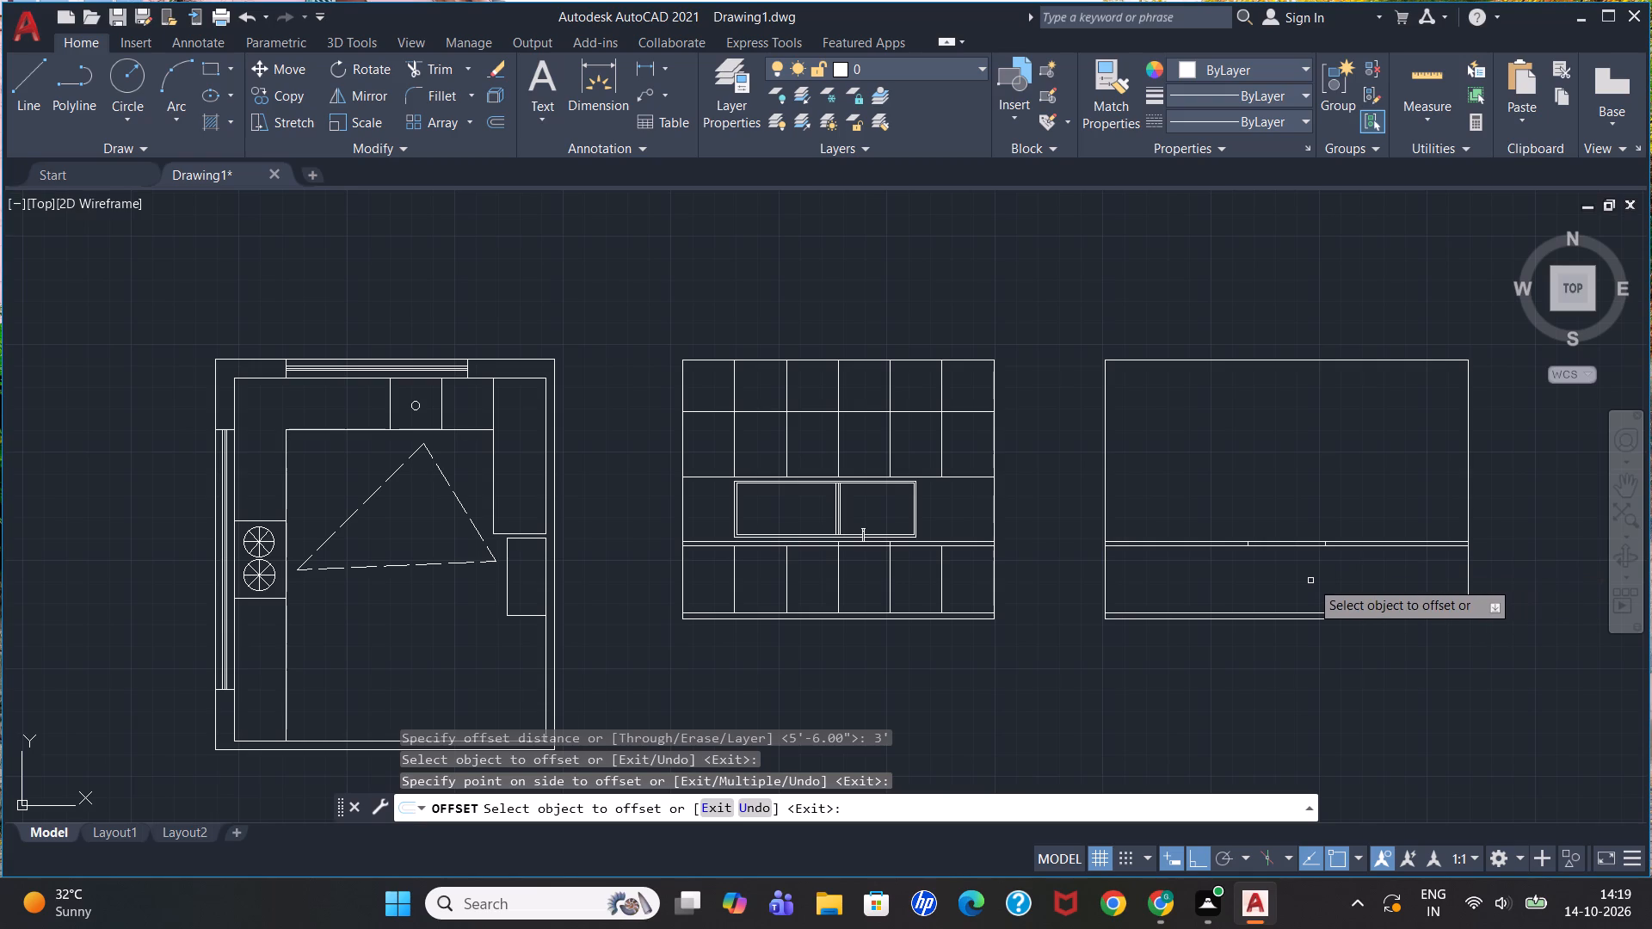
key("Escape")
key("Escape")
key("Escape")
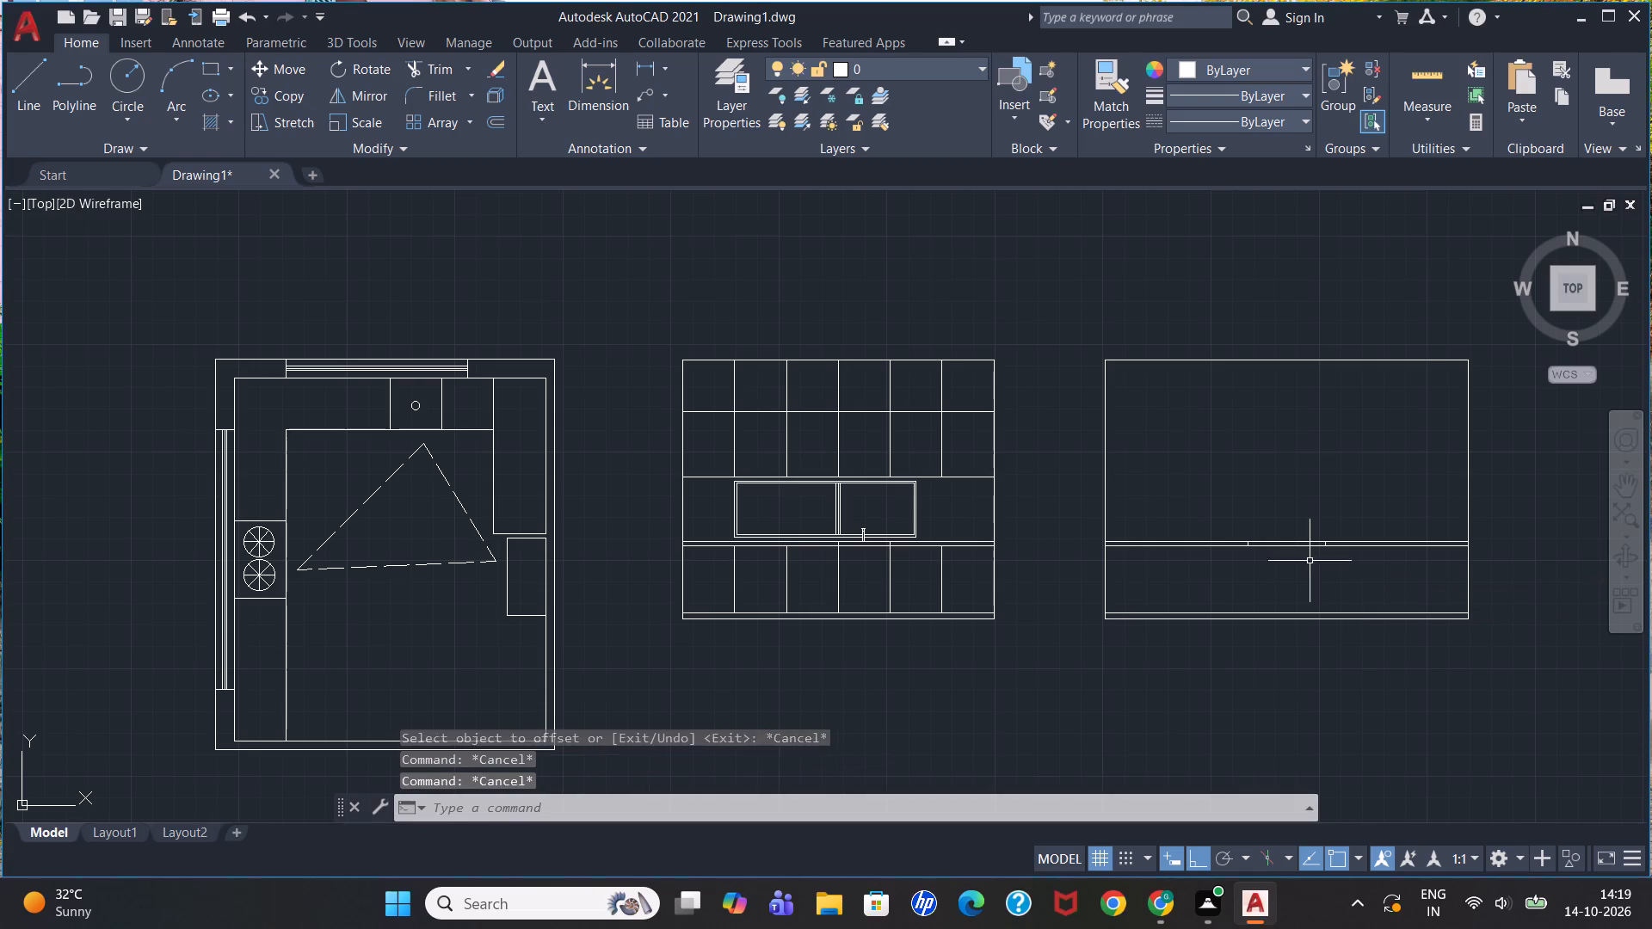
key("Escape")
Draw a vertical line along the second elevation's left edge from its top corner down to the countertop's top line.
scroll(1279, 512, "up", 1)
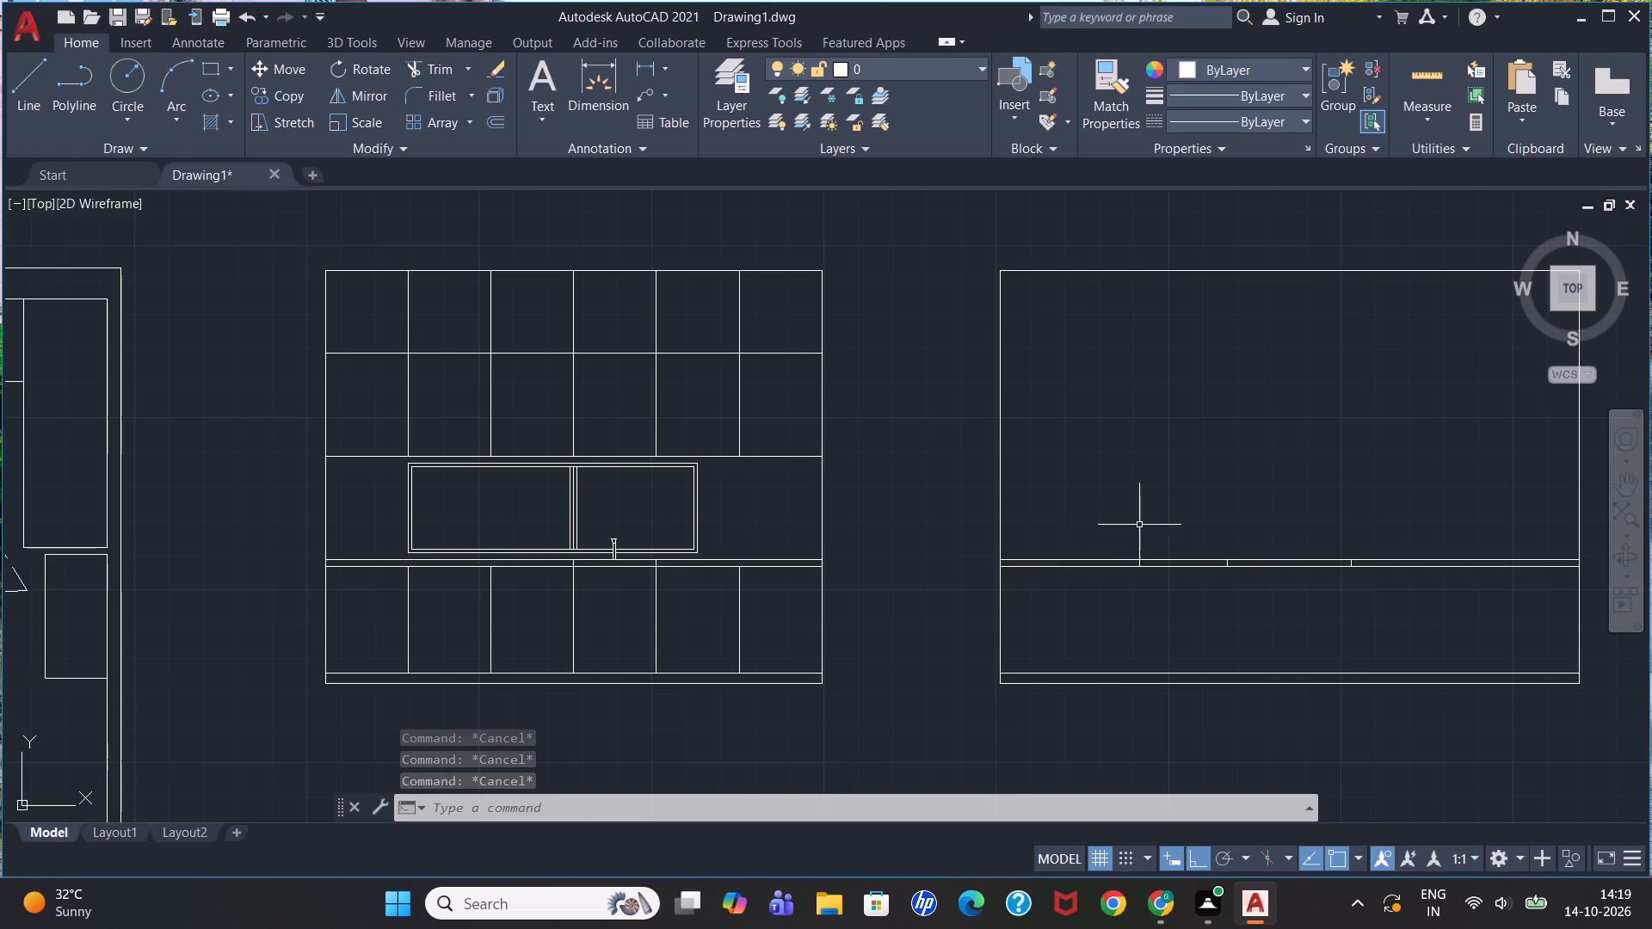
scroll(1273, 571, "up", 1)
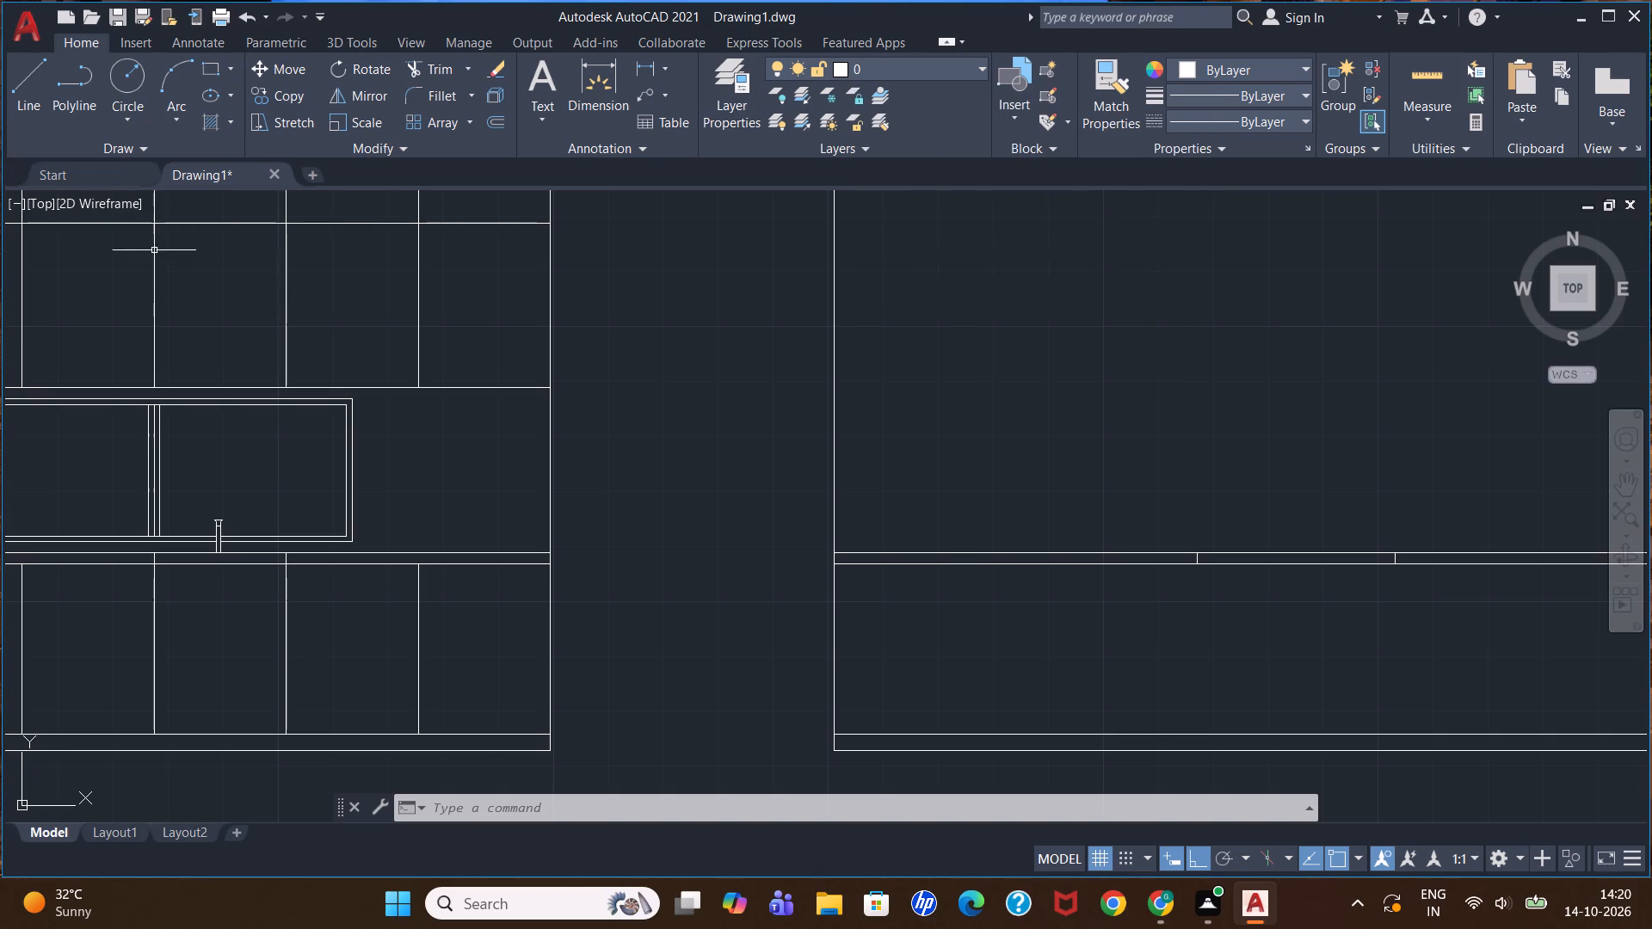
scroll(1203, 503, "down", 1)
scroll(1394, 456, "down", 1)
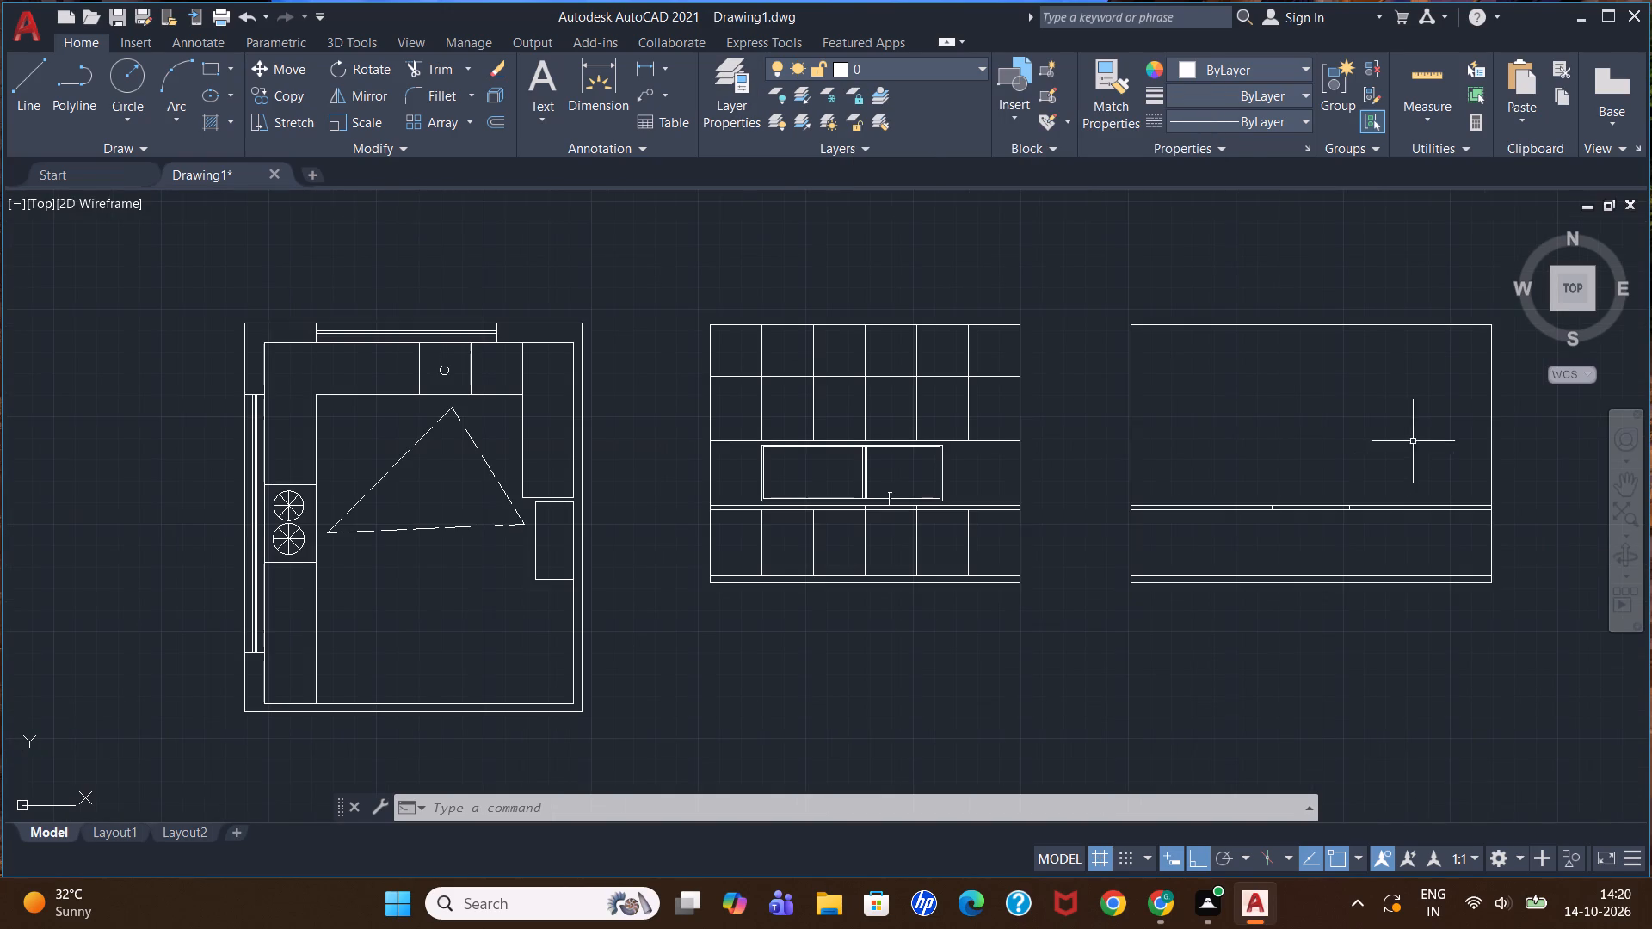
scroll(1495, 414, "up", 1)
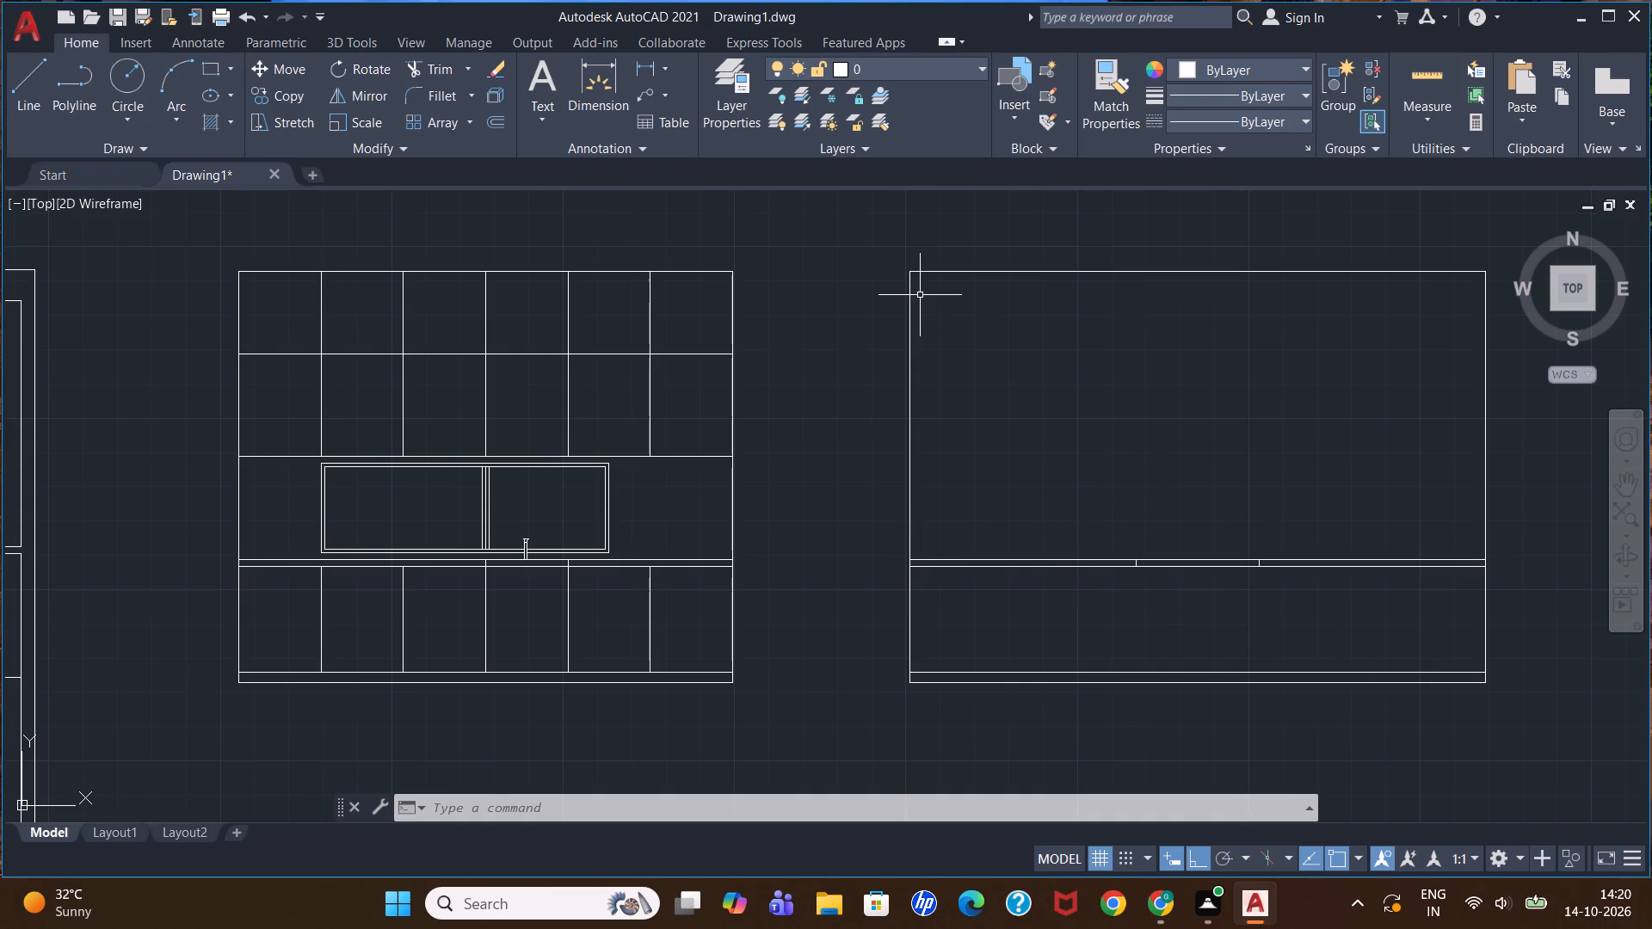
key("l")
key("Return")
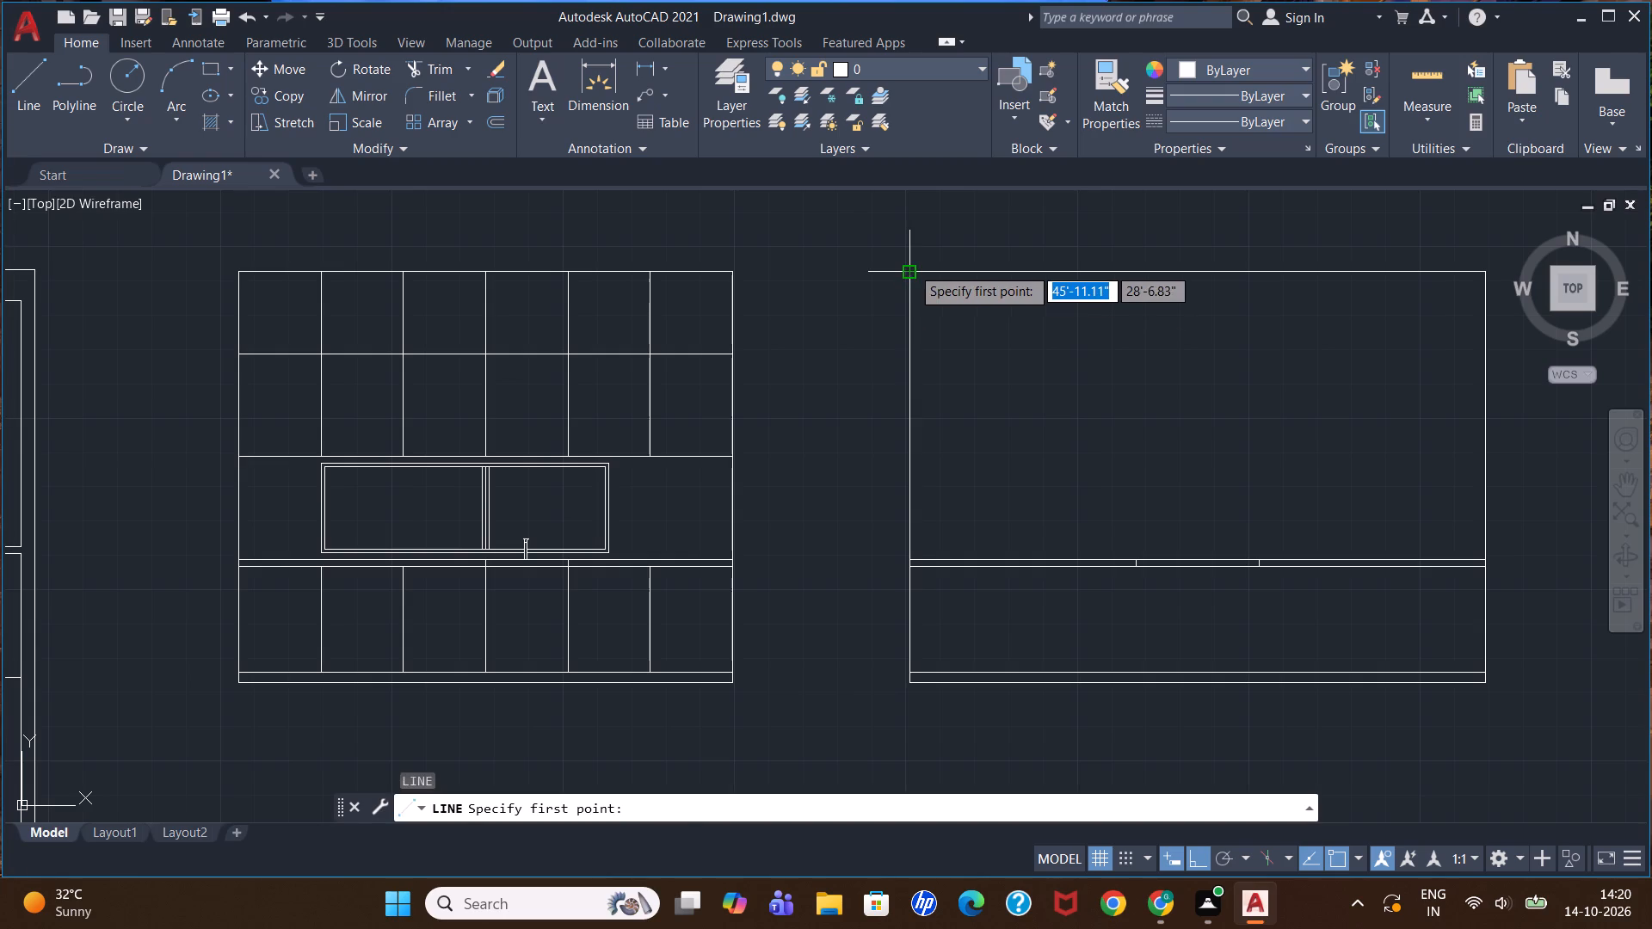
left_click(911, 267)
left_click(915, 560)
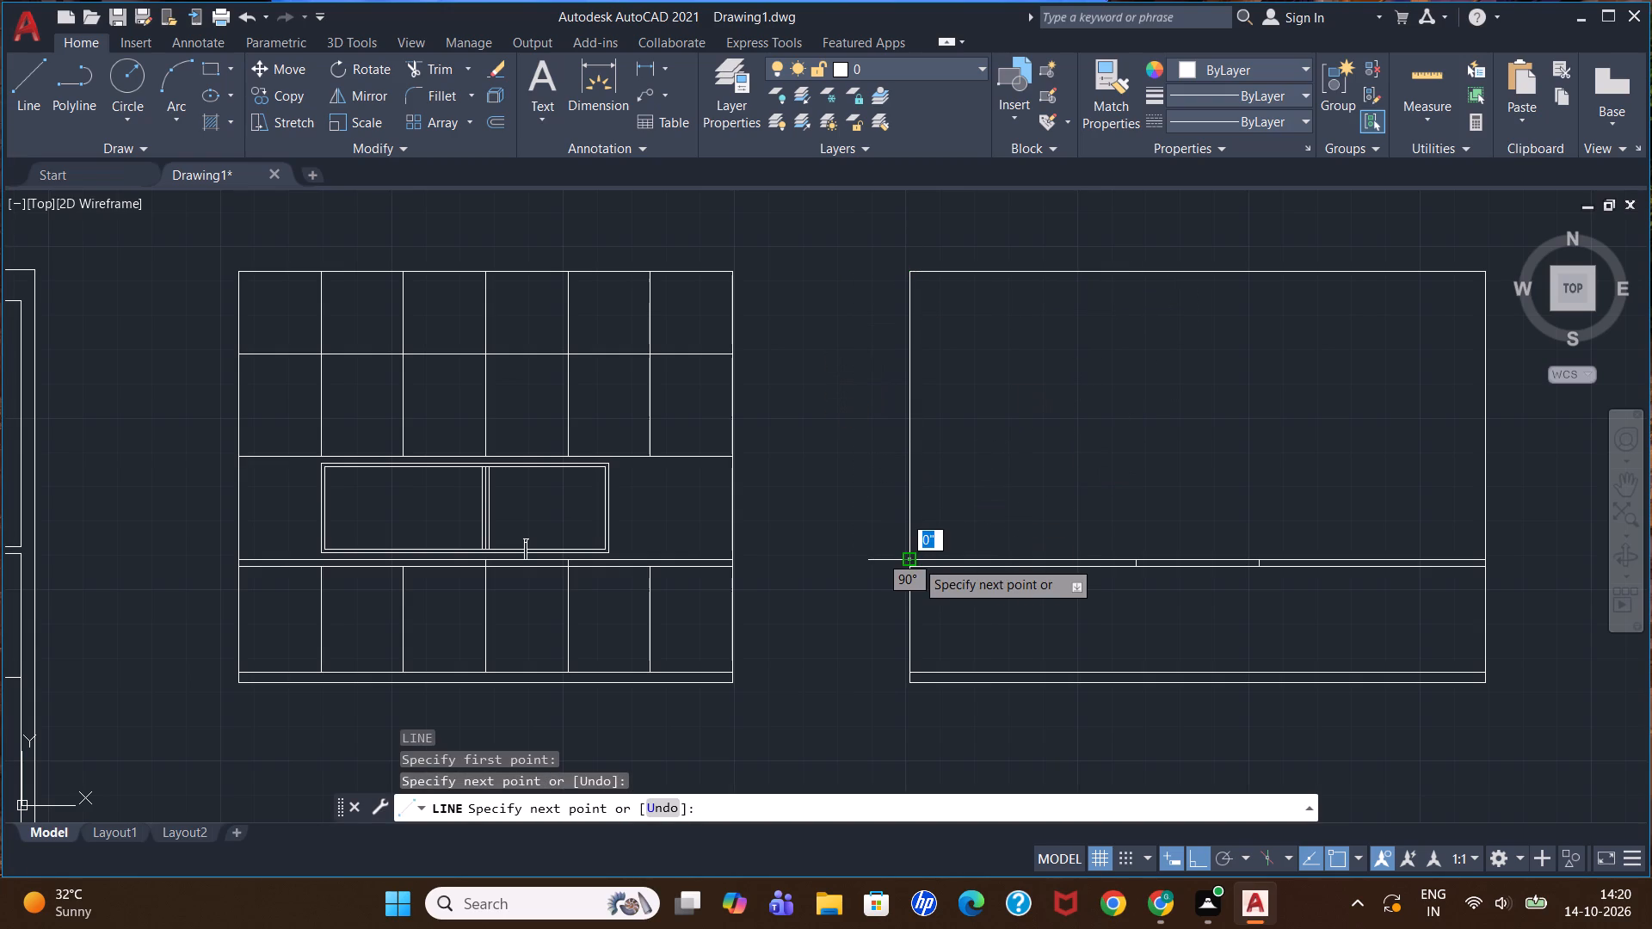
key("Escape")
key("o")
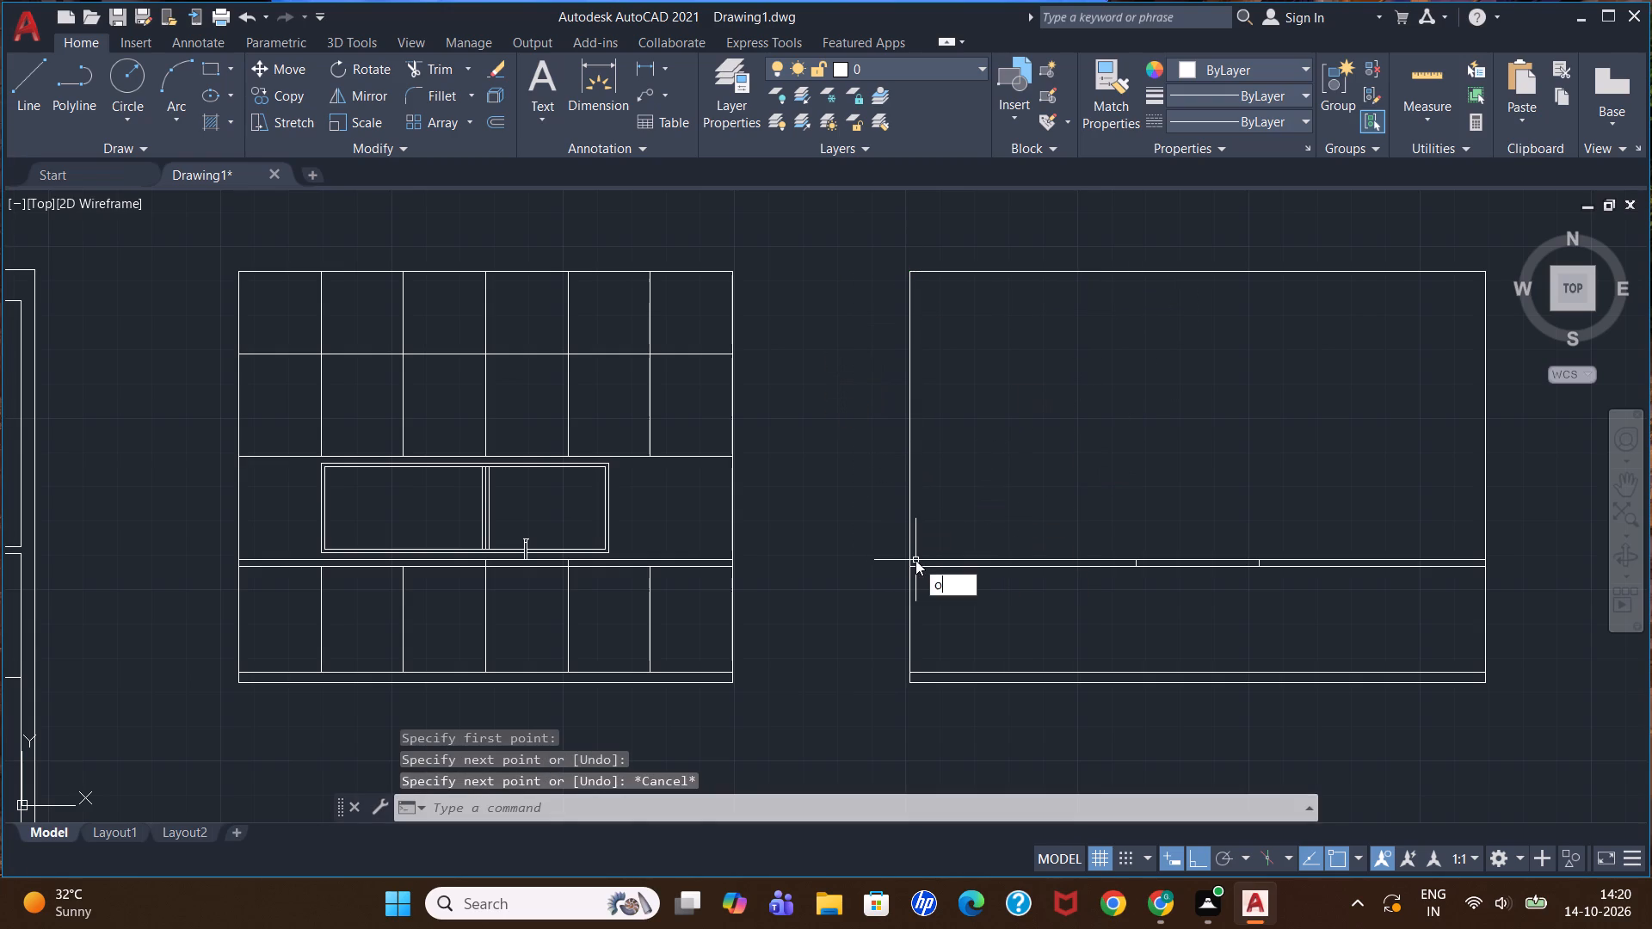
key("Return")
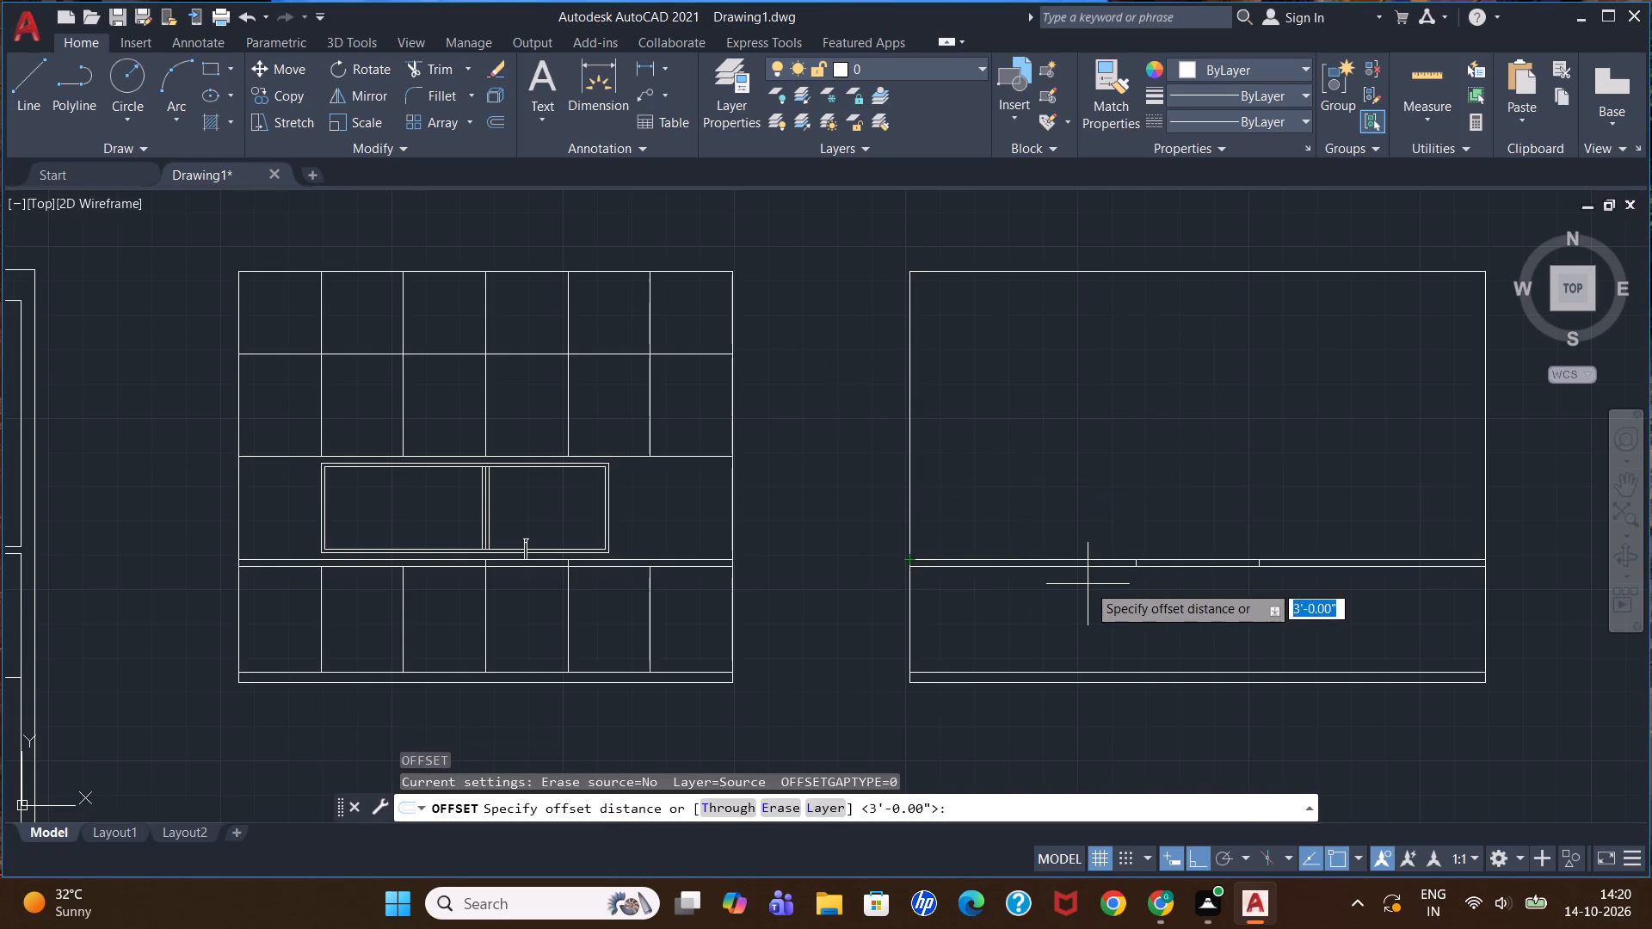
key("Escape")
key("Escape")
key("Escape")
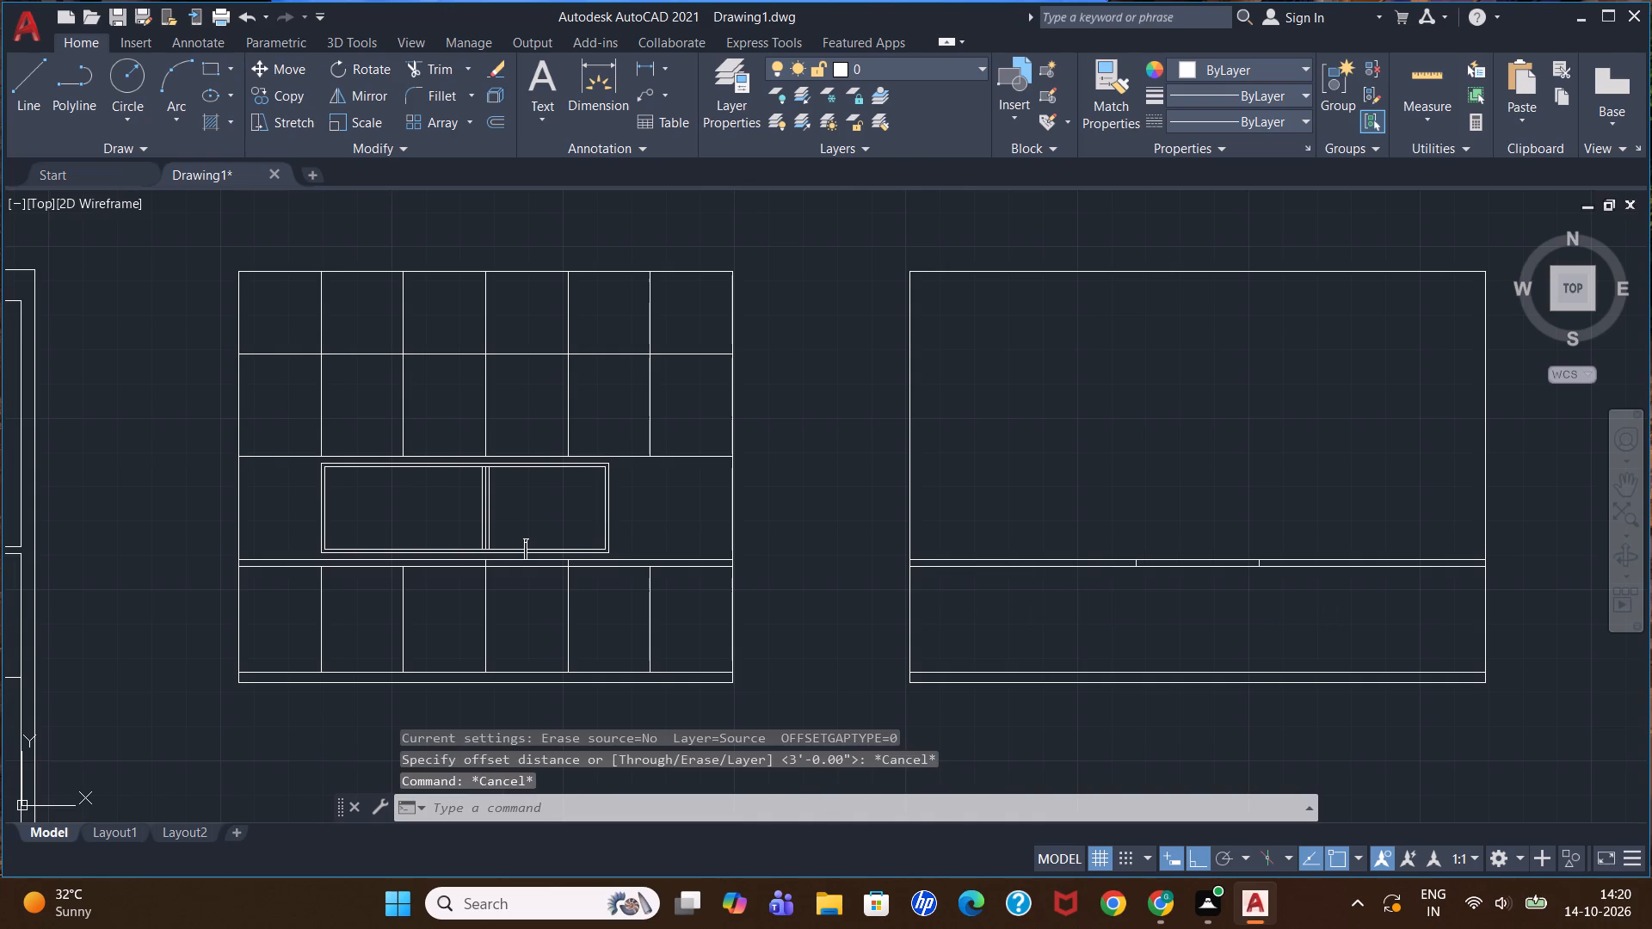
Offset the vertical line on the second elevation's left edge 2' to the right.
key("o")
key("Return")
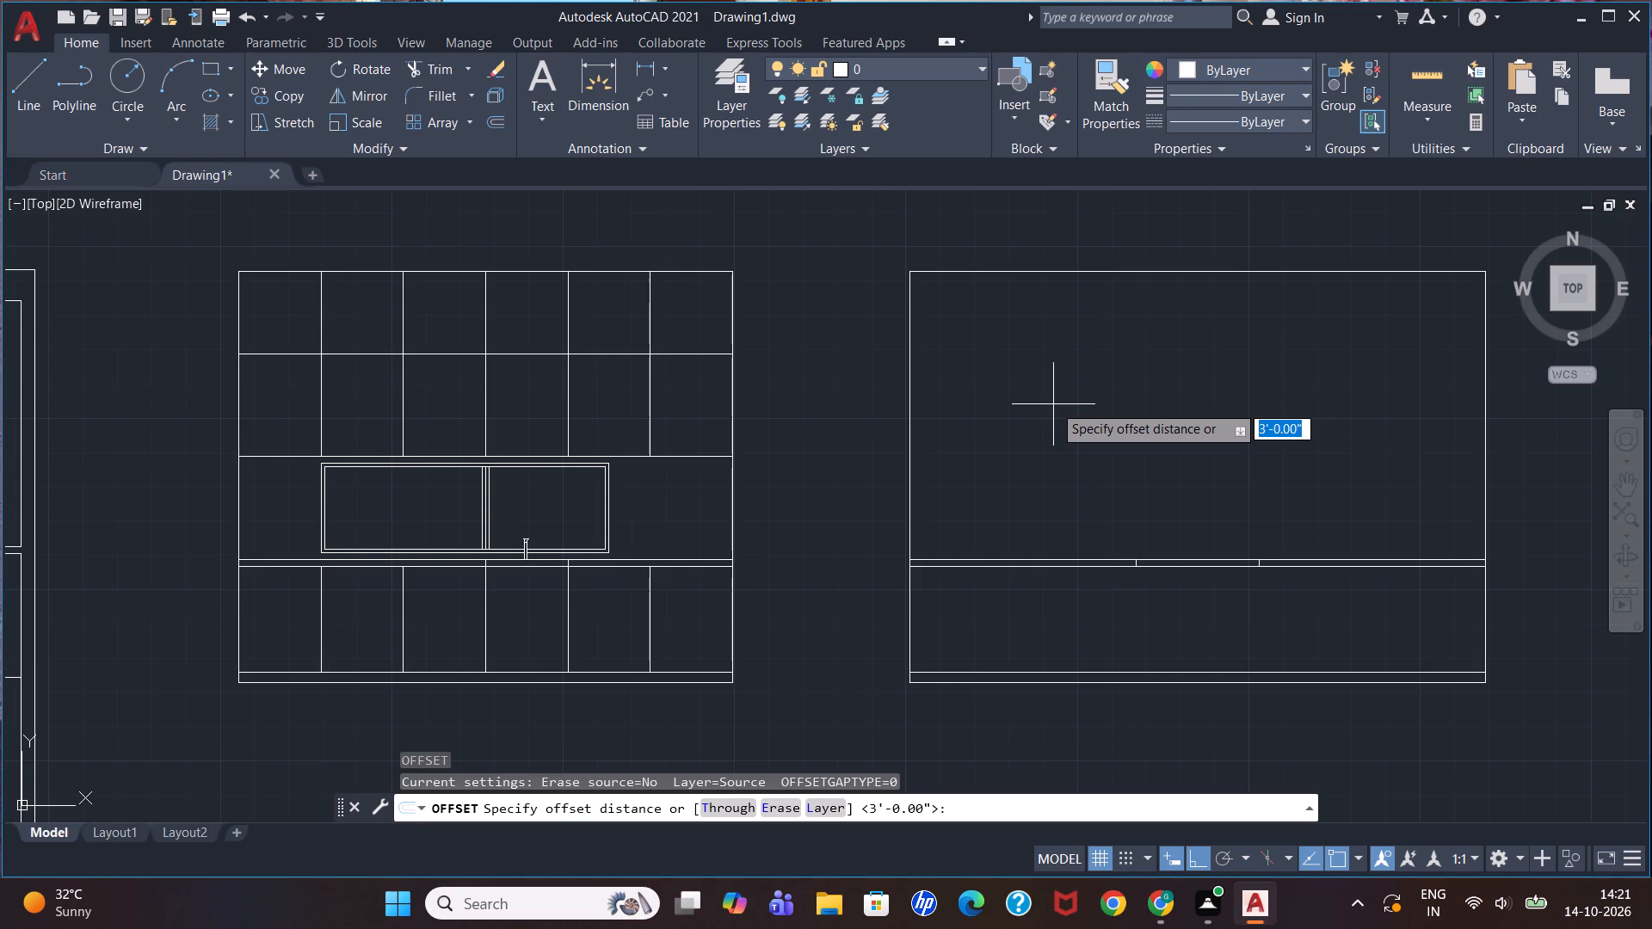
type("2'")
key("Return")
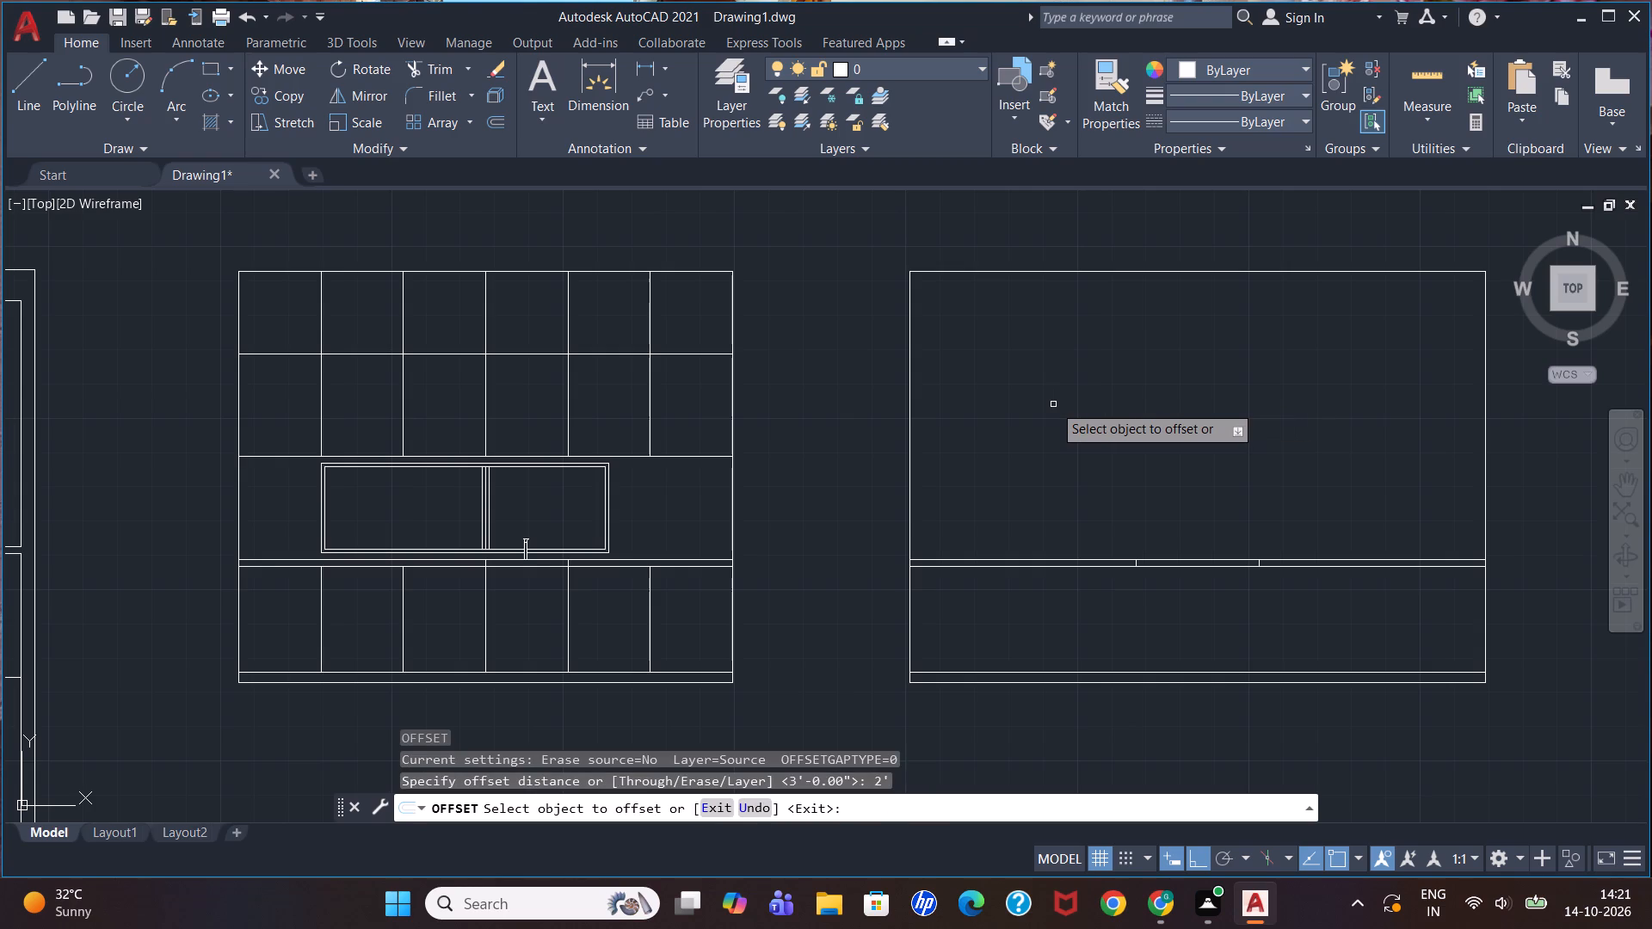
left_click(910, 459)
left_click(1095, 454)
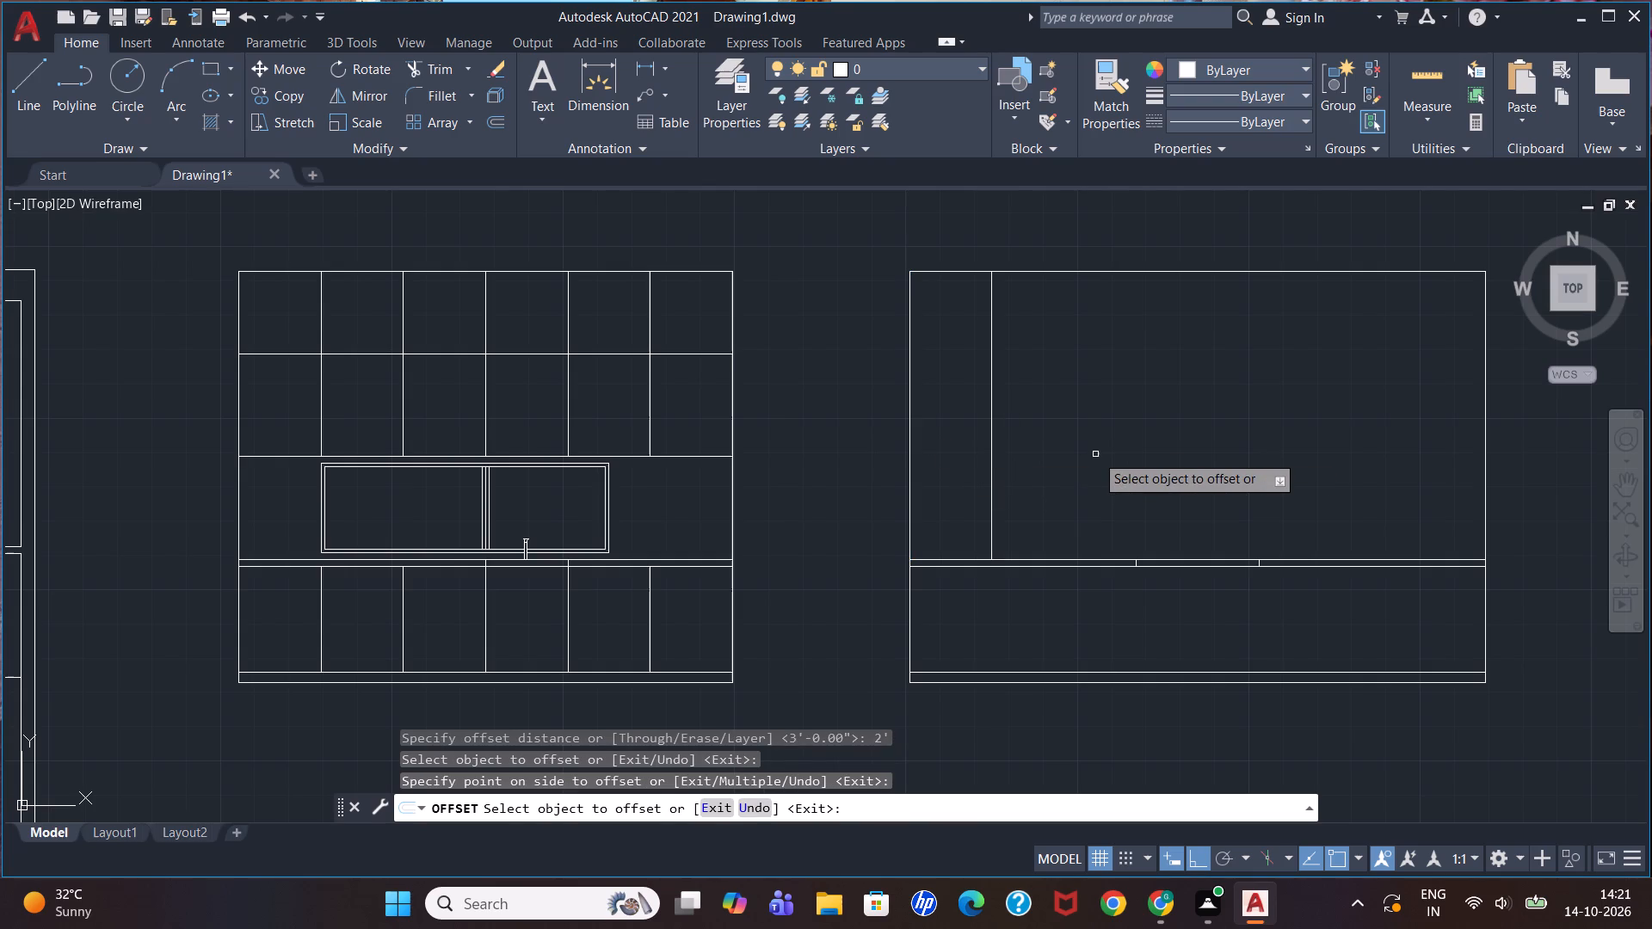
key("Escape")
key("Escape")
key("Escape")
key("Escape")
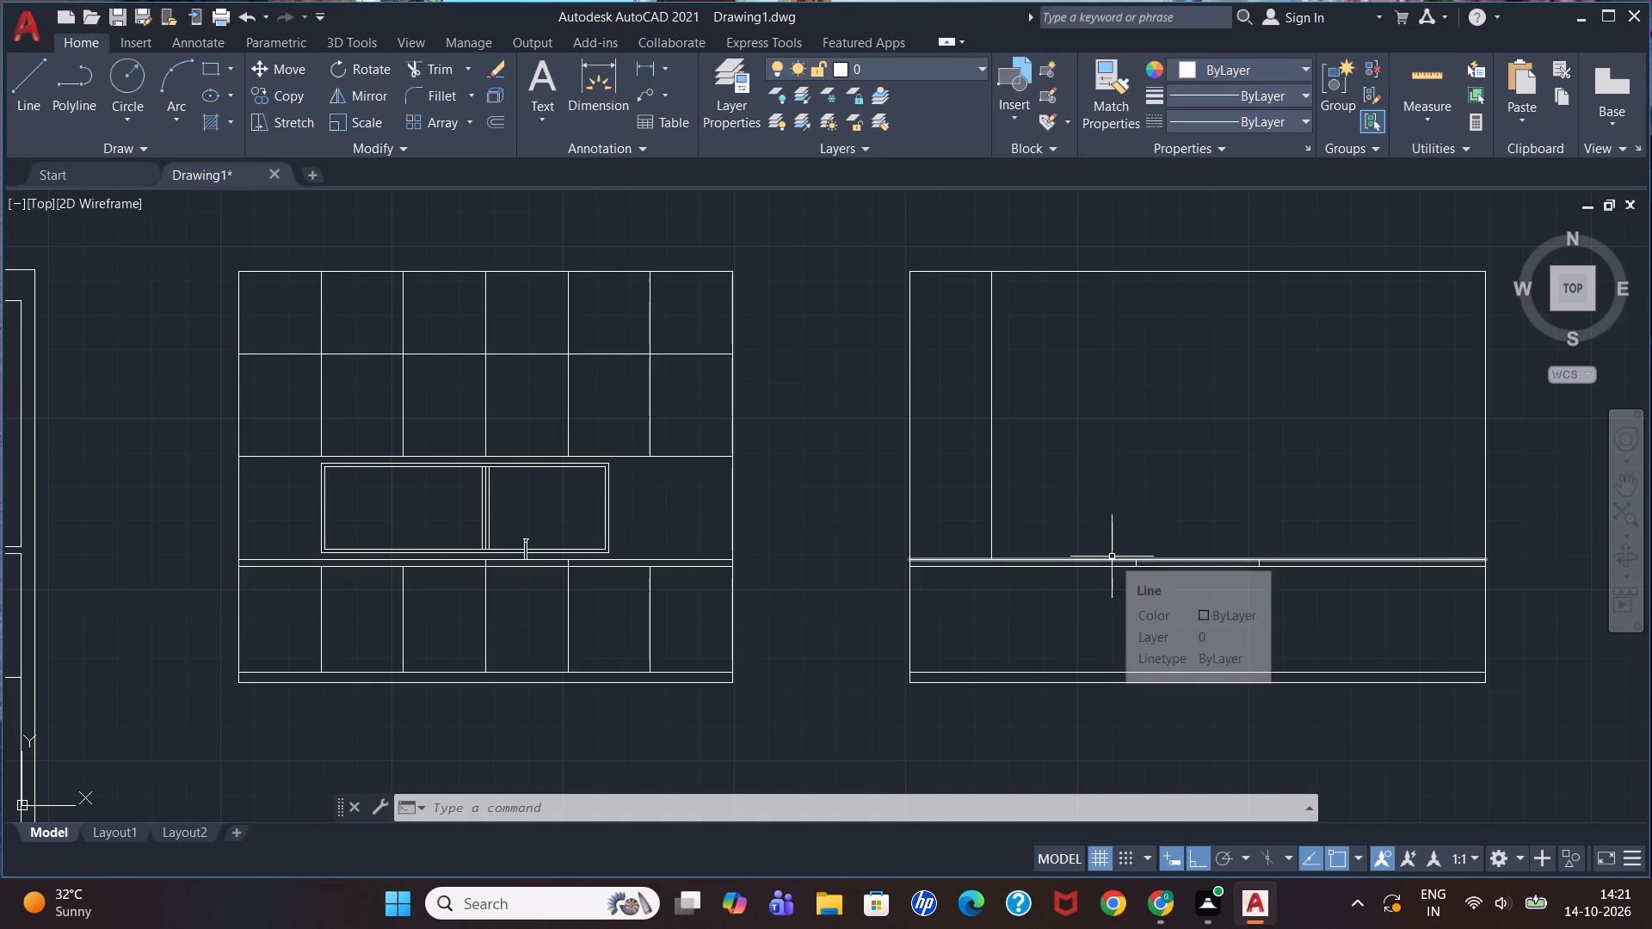
Offset the second elevation's countertop top line 2'6" upward to mark the underside of the upper cabinets.
scroll(1046, 452, "up", 1)
scroll(1046, 452, "down", 1)
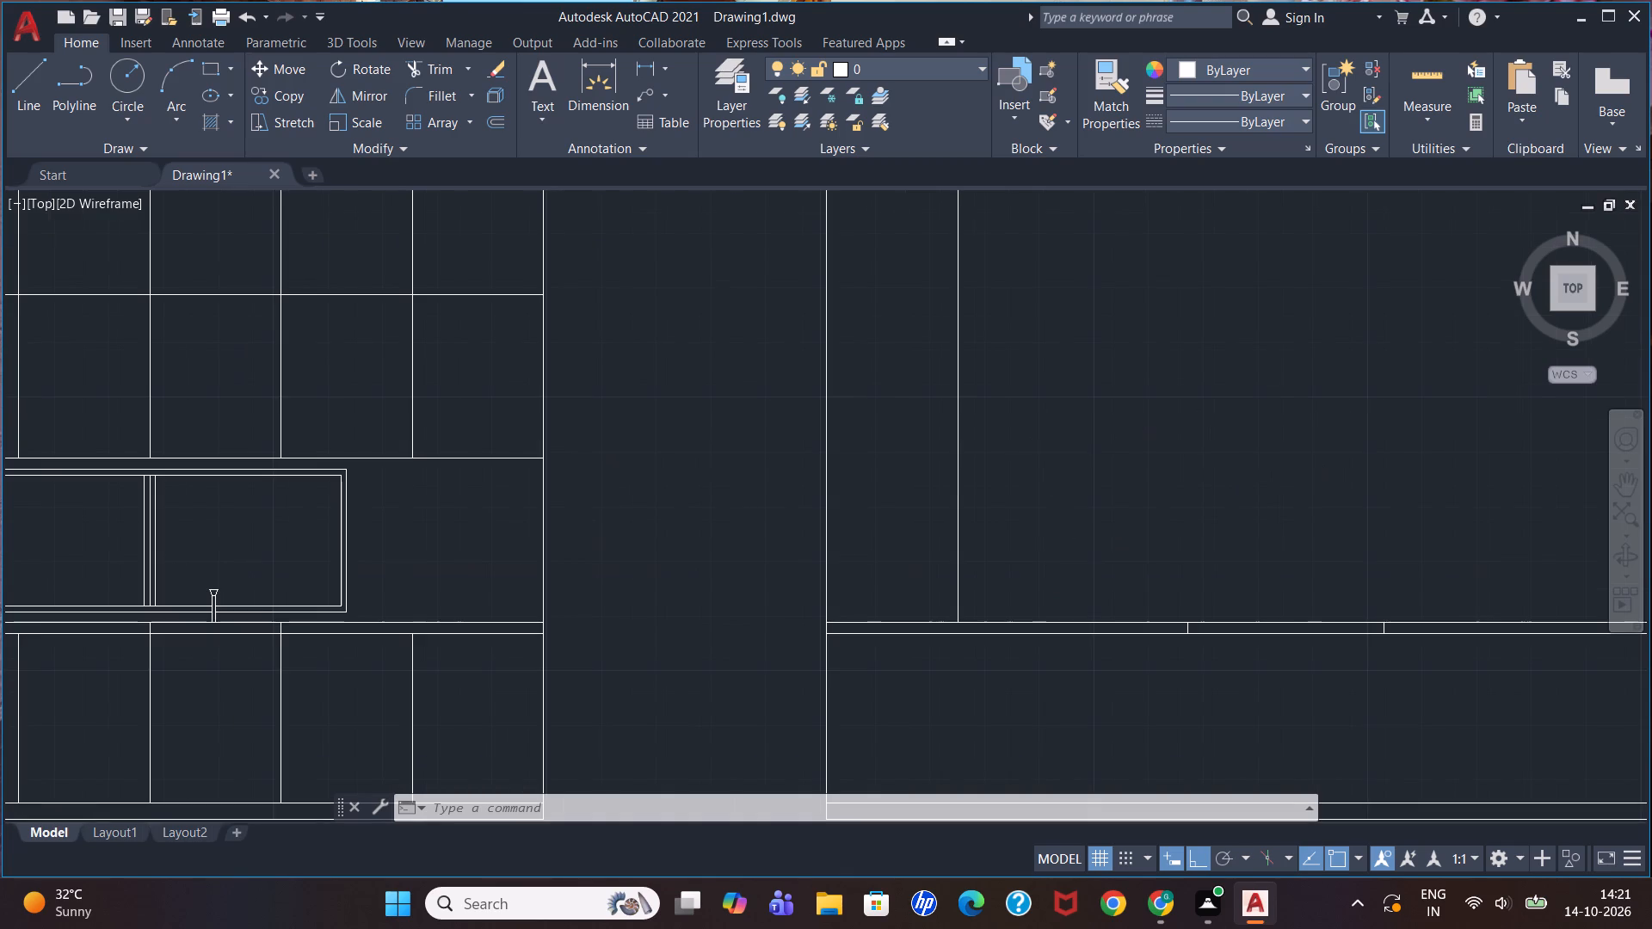
scroll(1368, 402, "down", 1)
scroll(1415, 379, "up", 1)
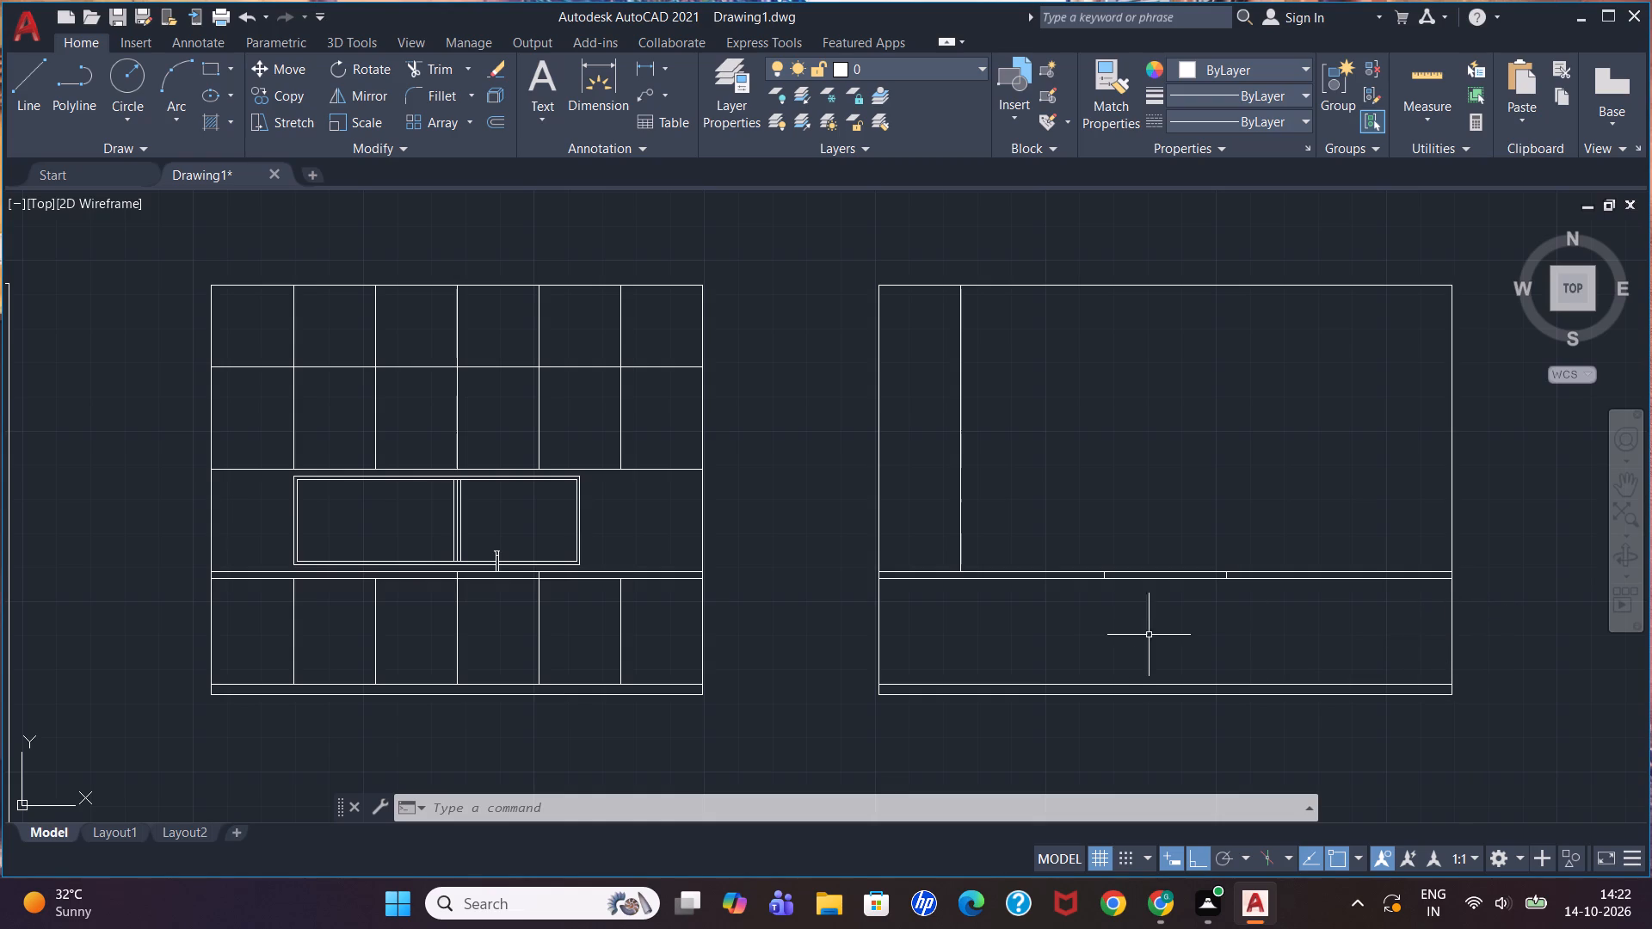
scroll(998, 552, "down", 1)
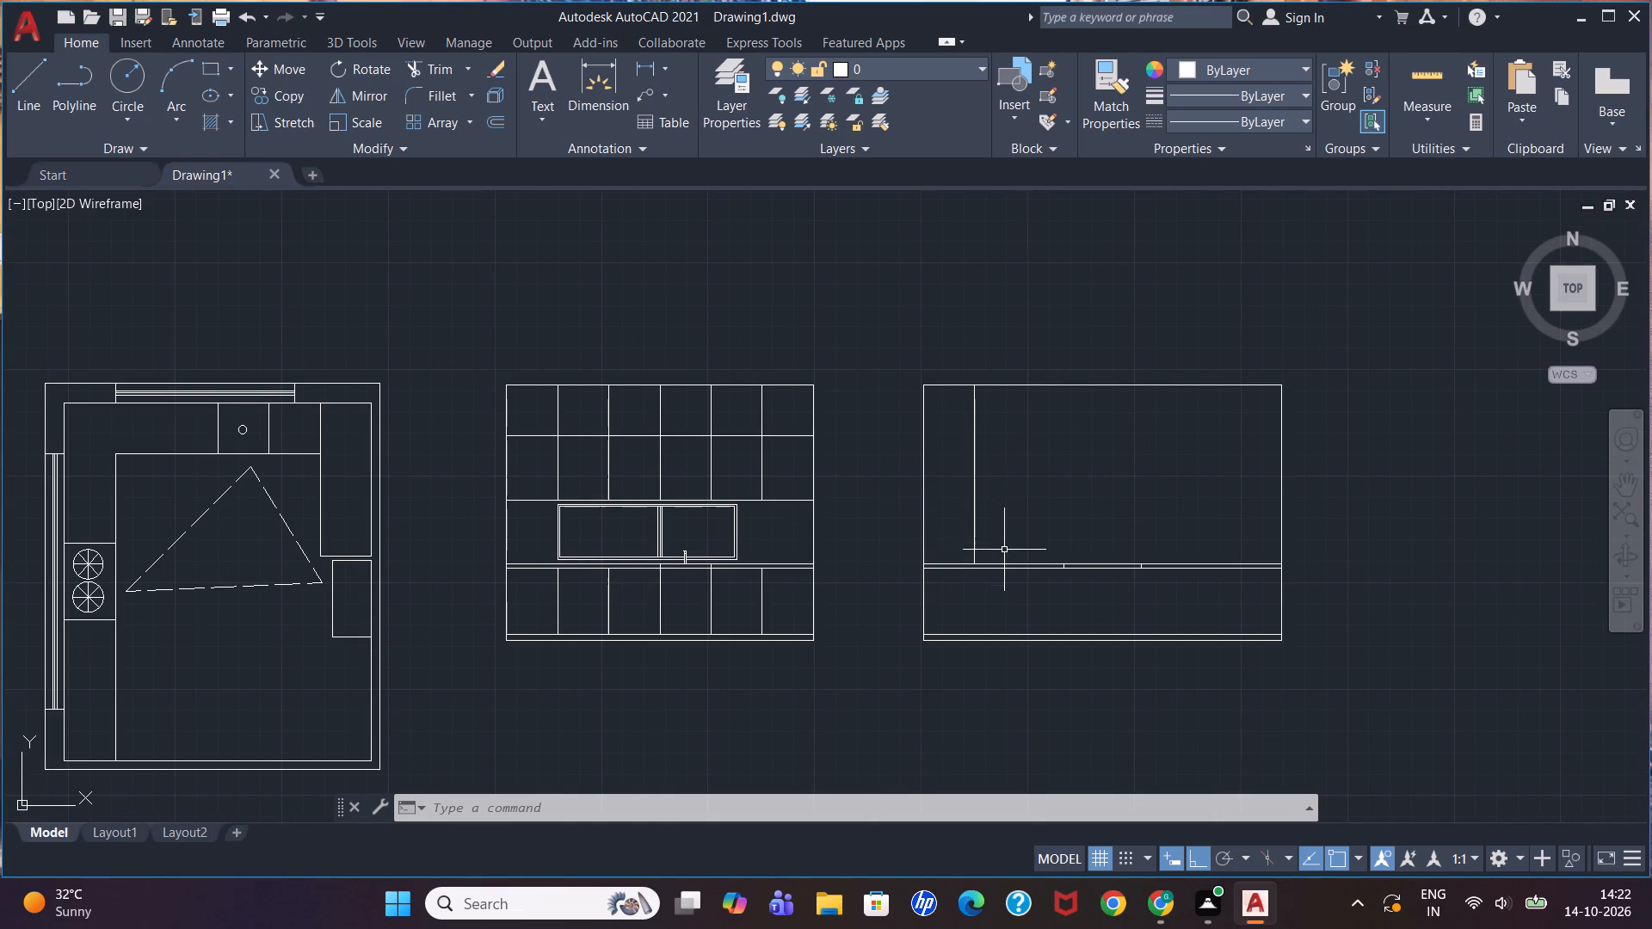
key("o")
key("Return")
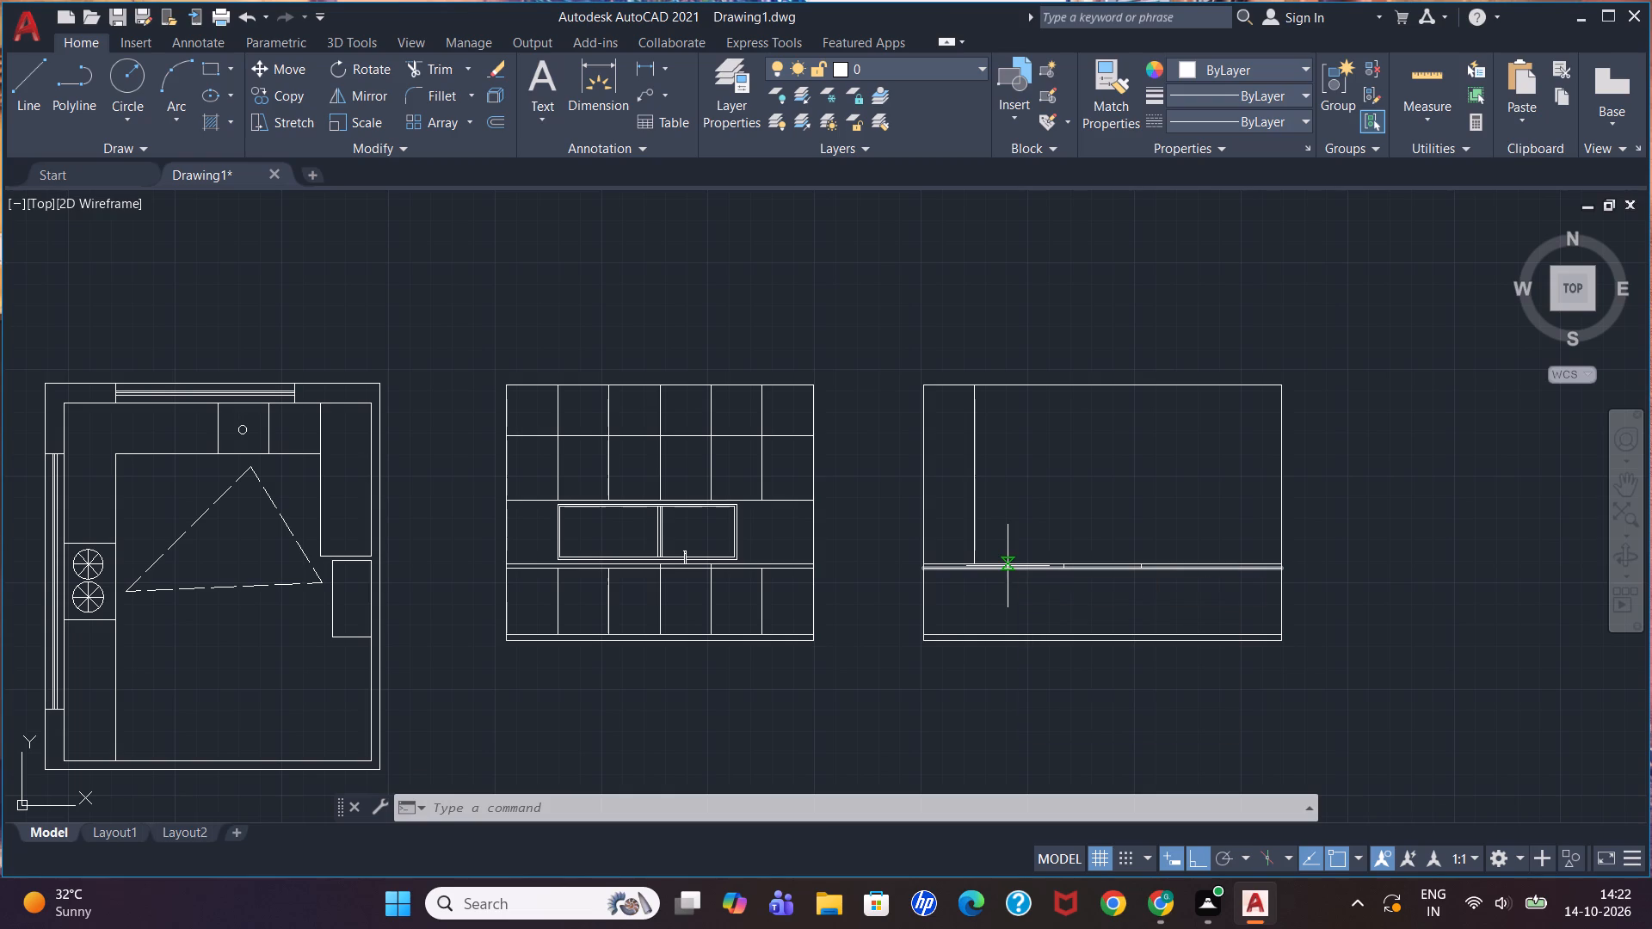
key("2")
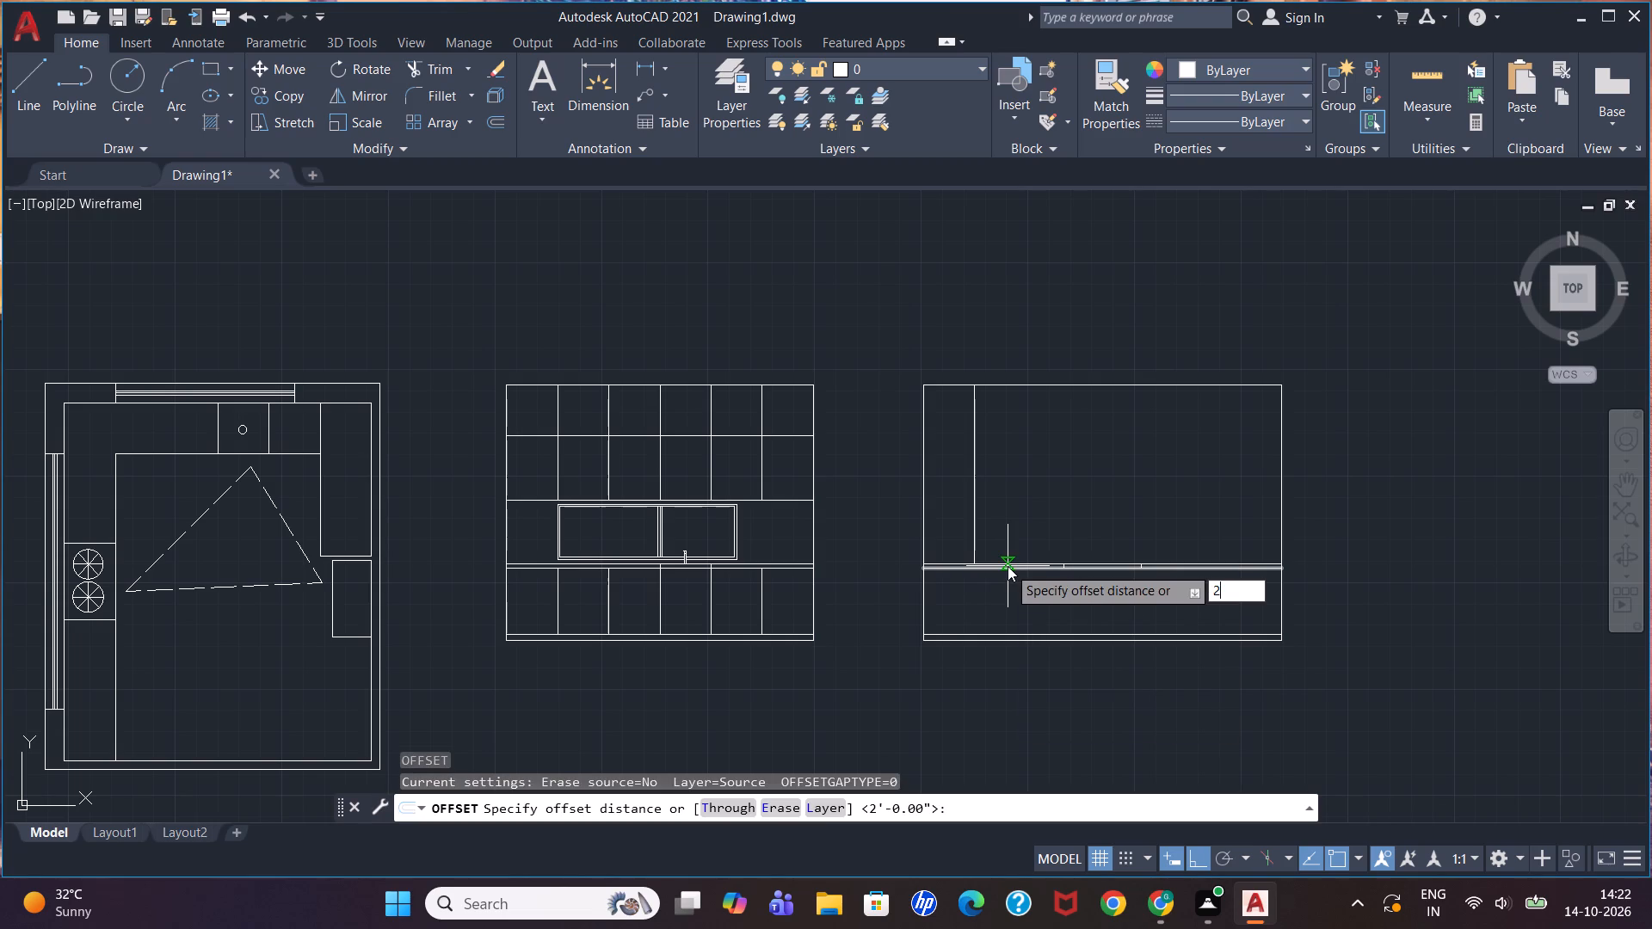
key("apostrophe")
key("6")
key("shift+quotedbl")
key("Return")
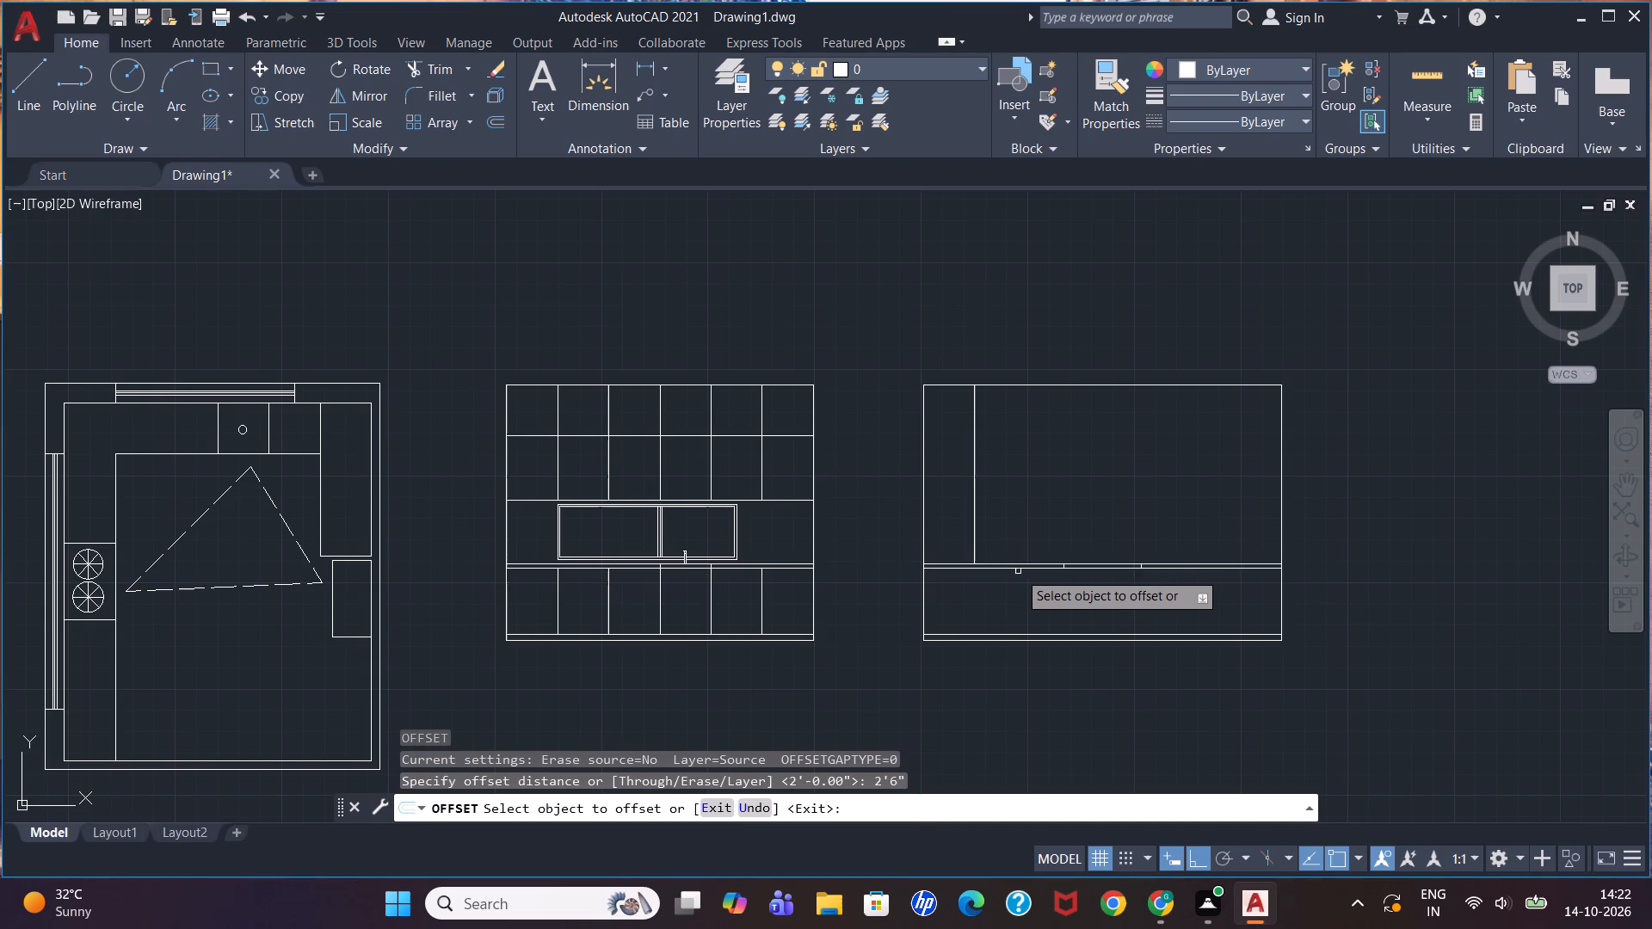
scroll(1028, 558, "up", 2)
left_click(1044, 572)
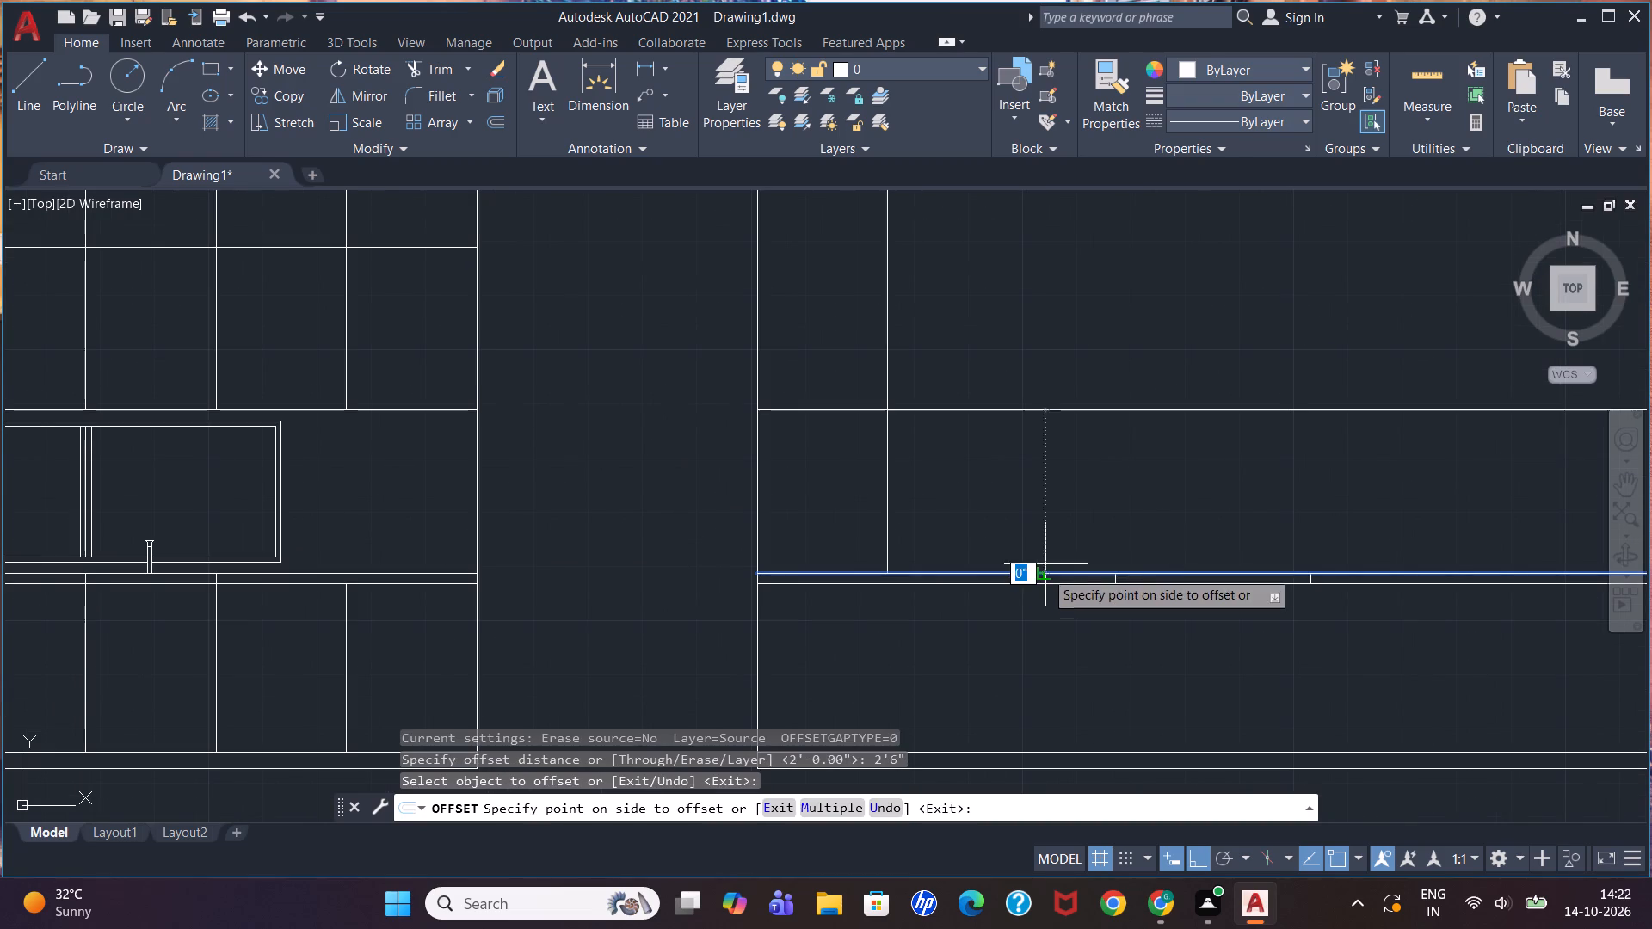
left_click(1053, 468)
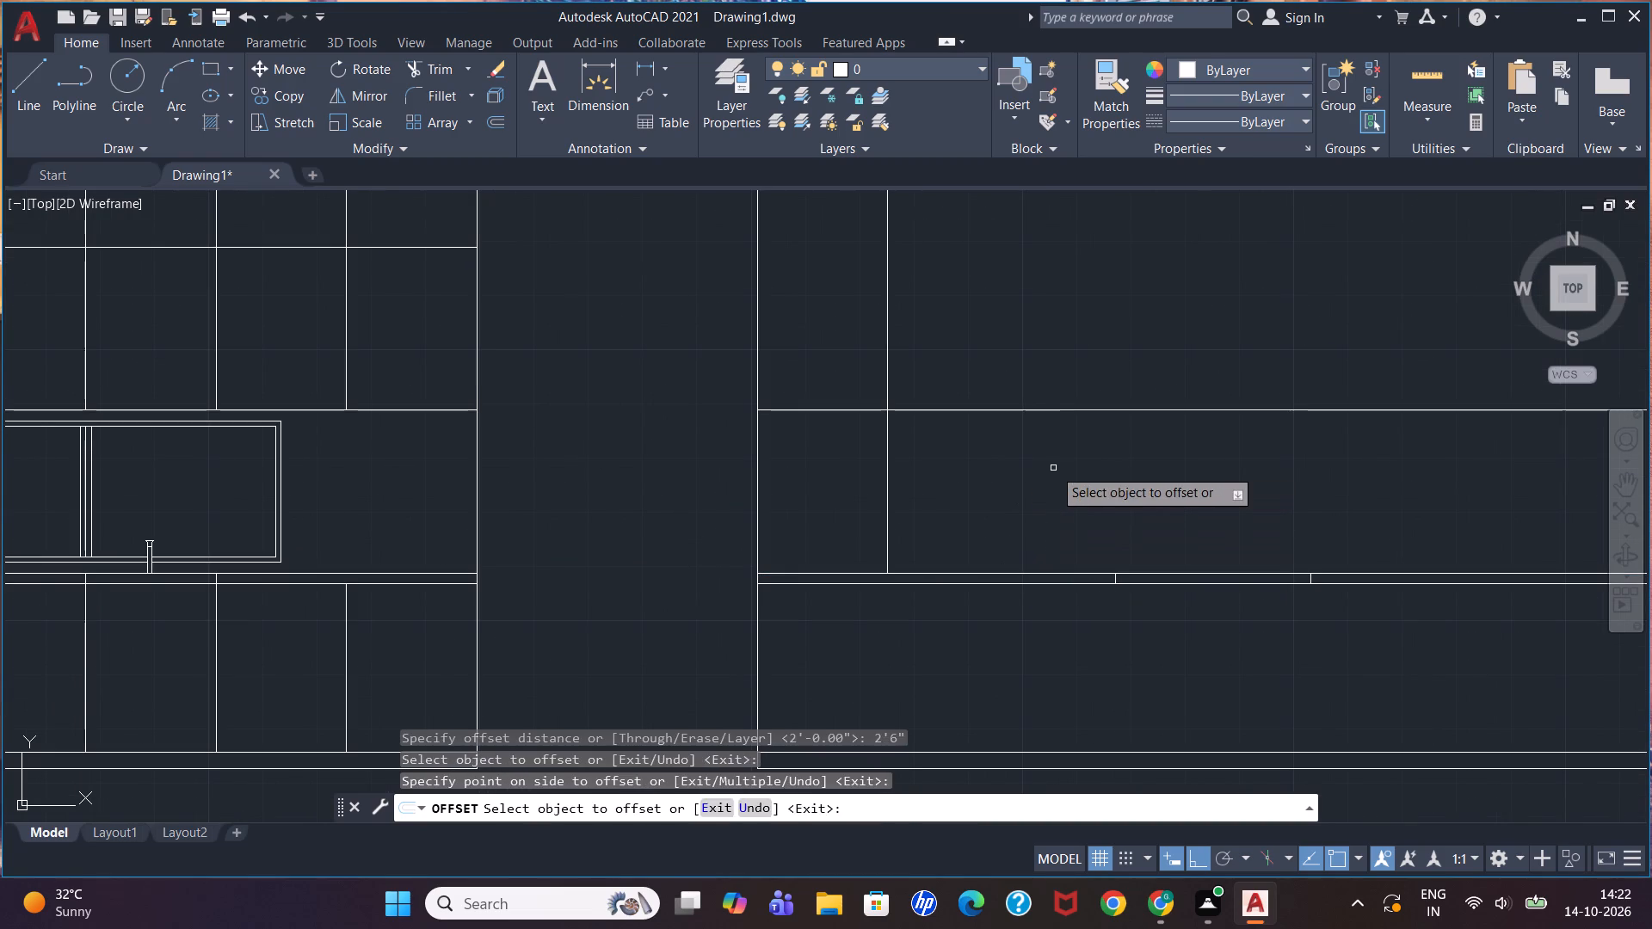
key("Escape")
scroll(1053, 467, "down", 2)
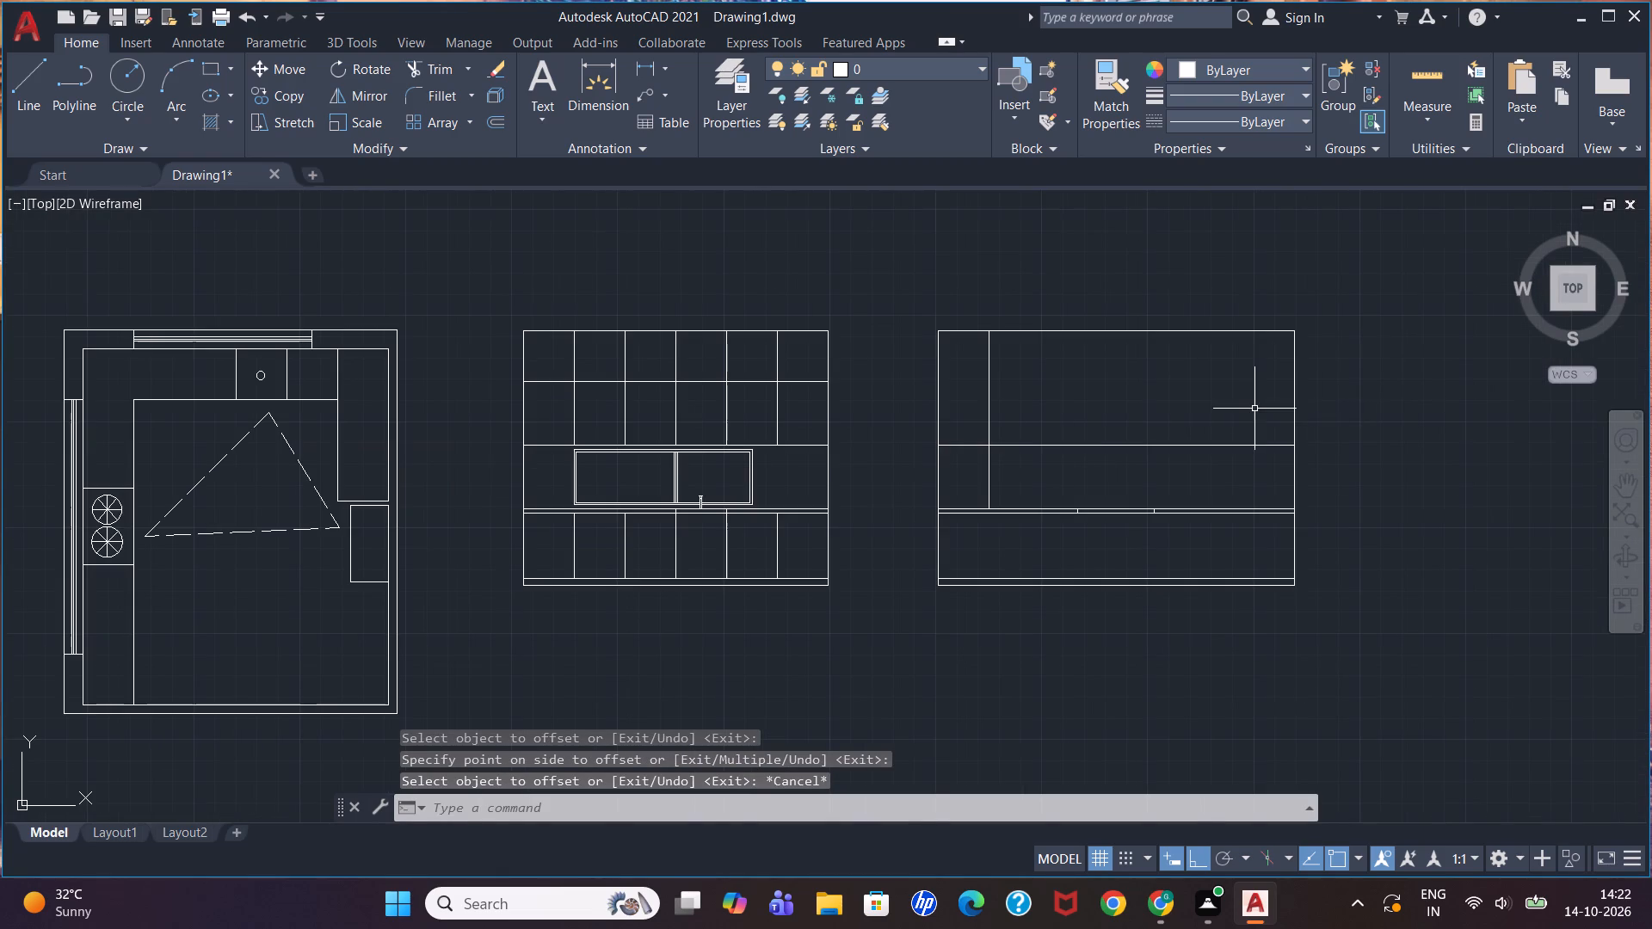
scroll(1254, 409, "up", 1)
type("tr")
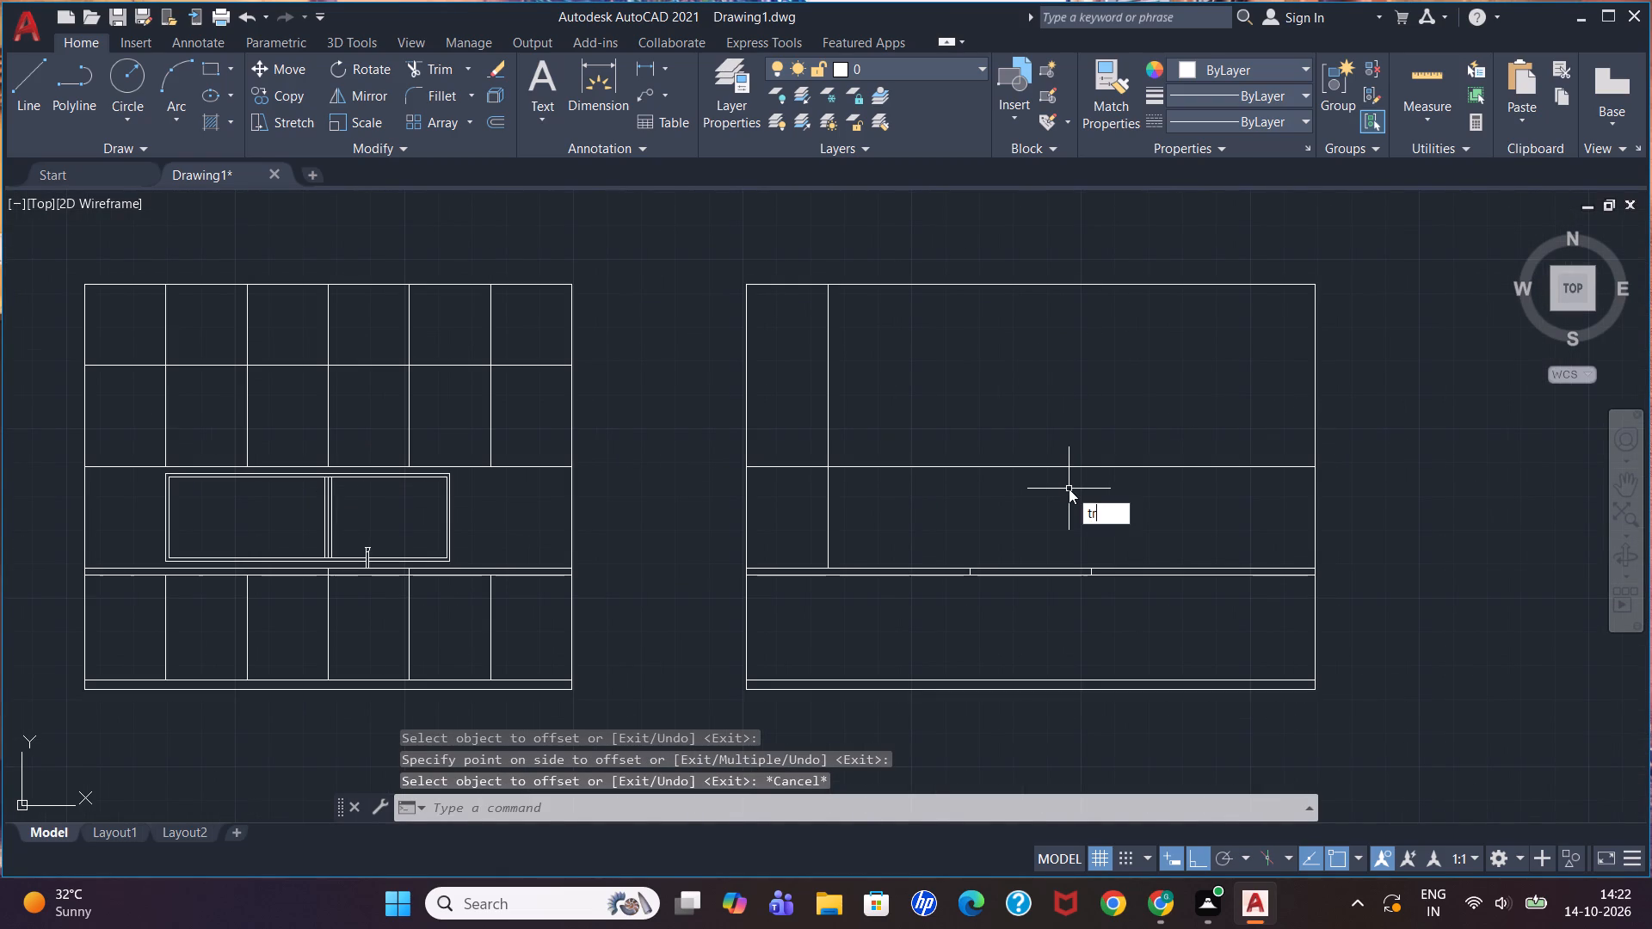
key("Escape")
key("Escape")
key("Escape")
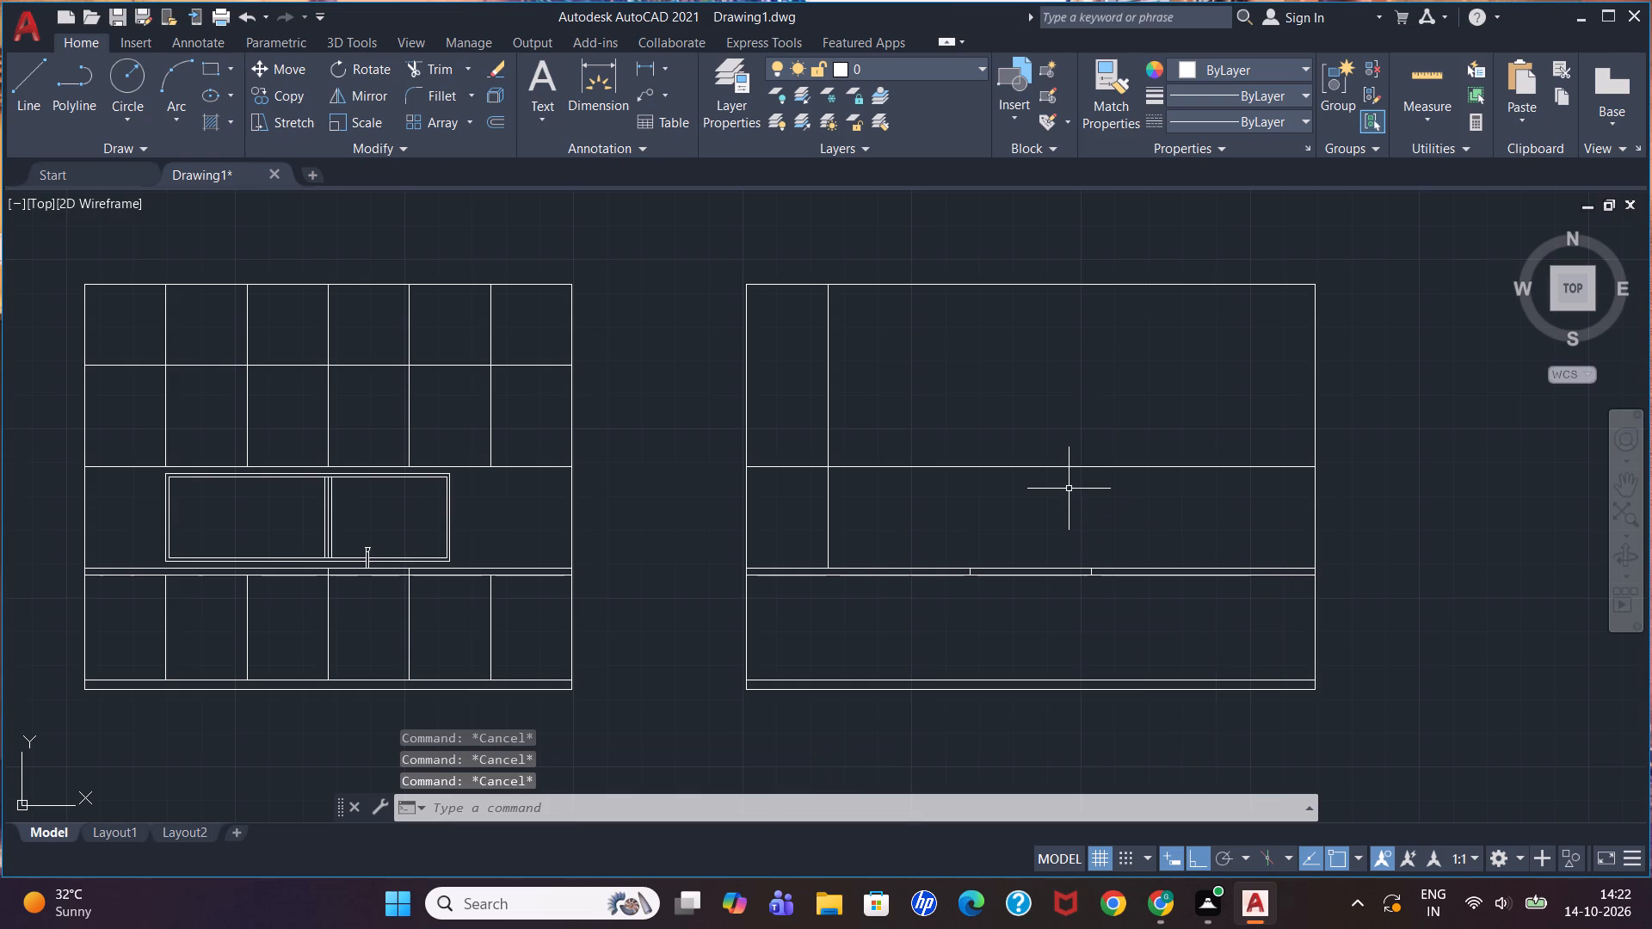
Offset the second elevation's new horizontal line above the countertop another 2'6" upward.
key("o")
key("Return")
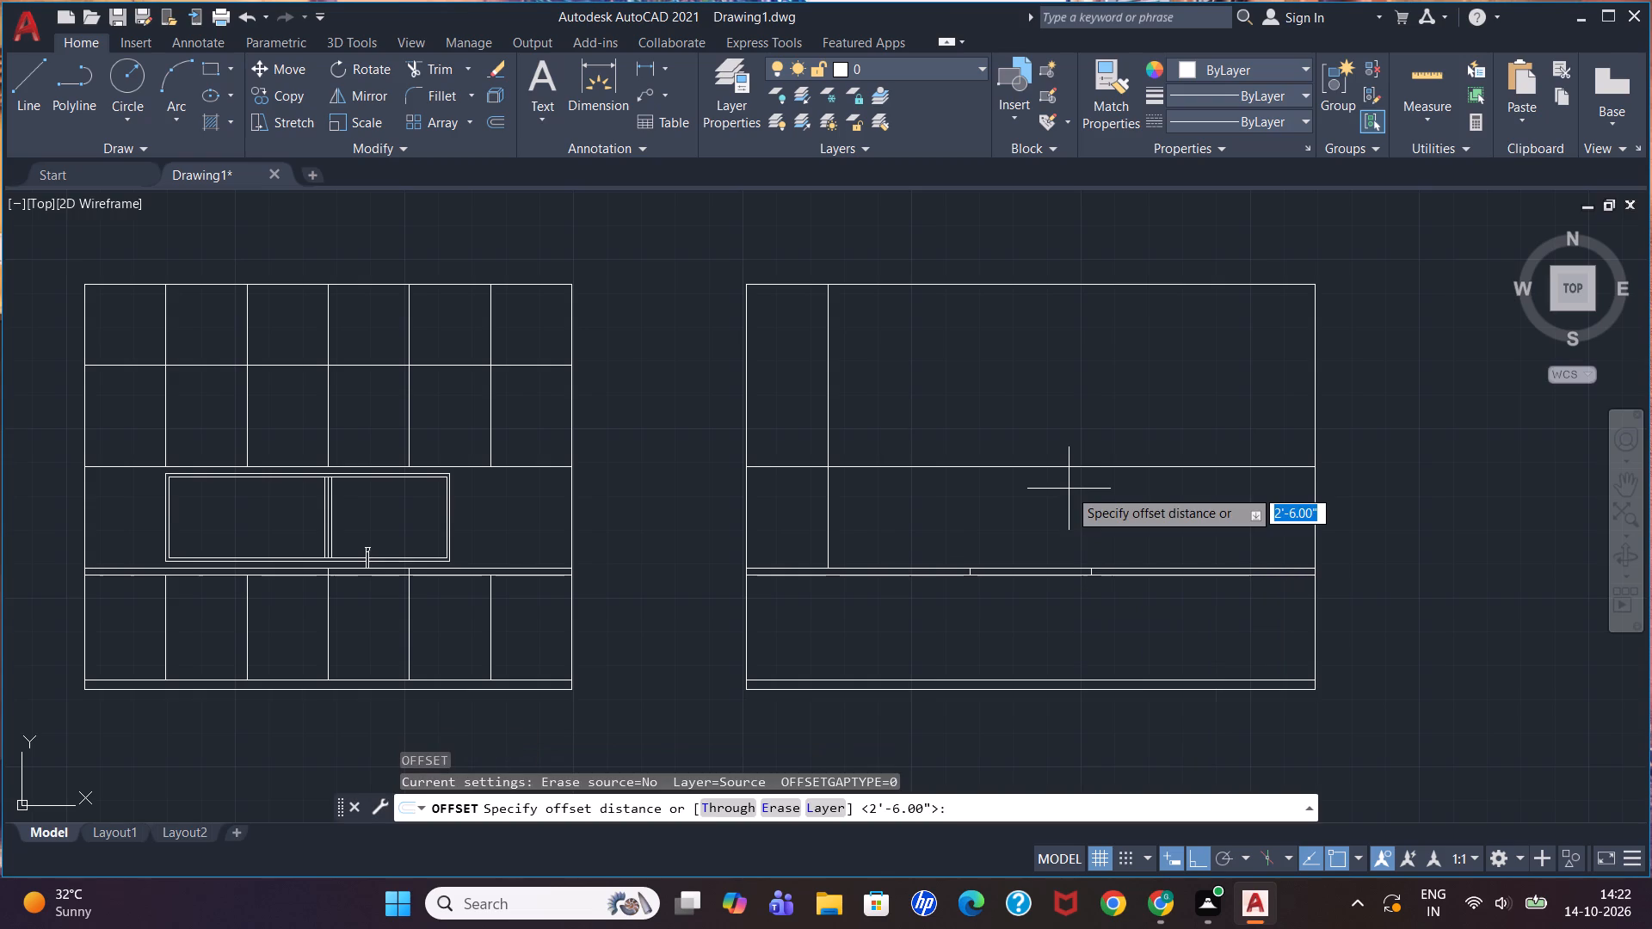
key("2")
key("apostrophe")
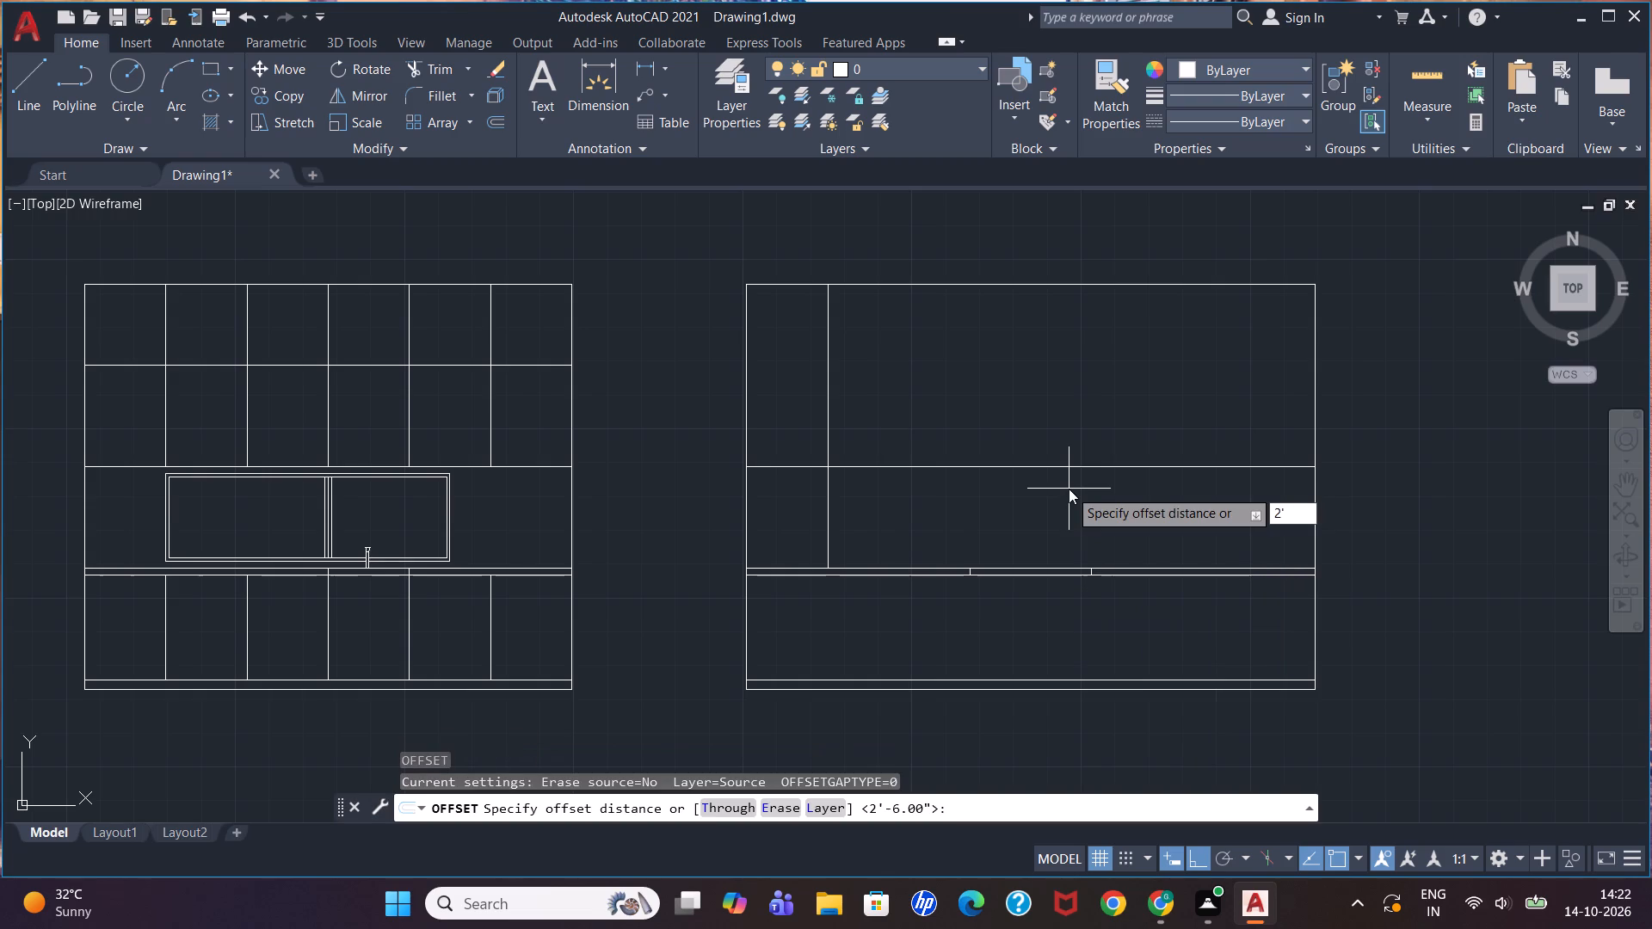
key("6")
key("shift+quotedbl")
key("Return")
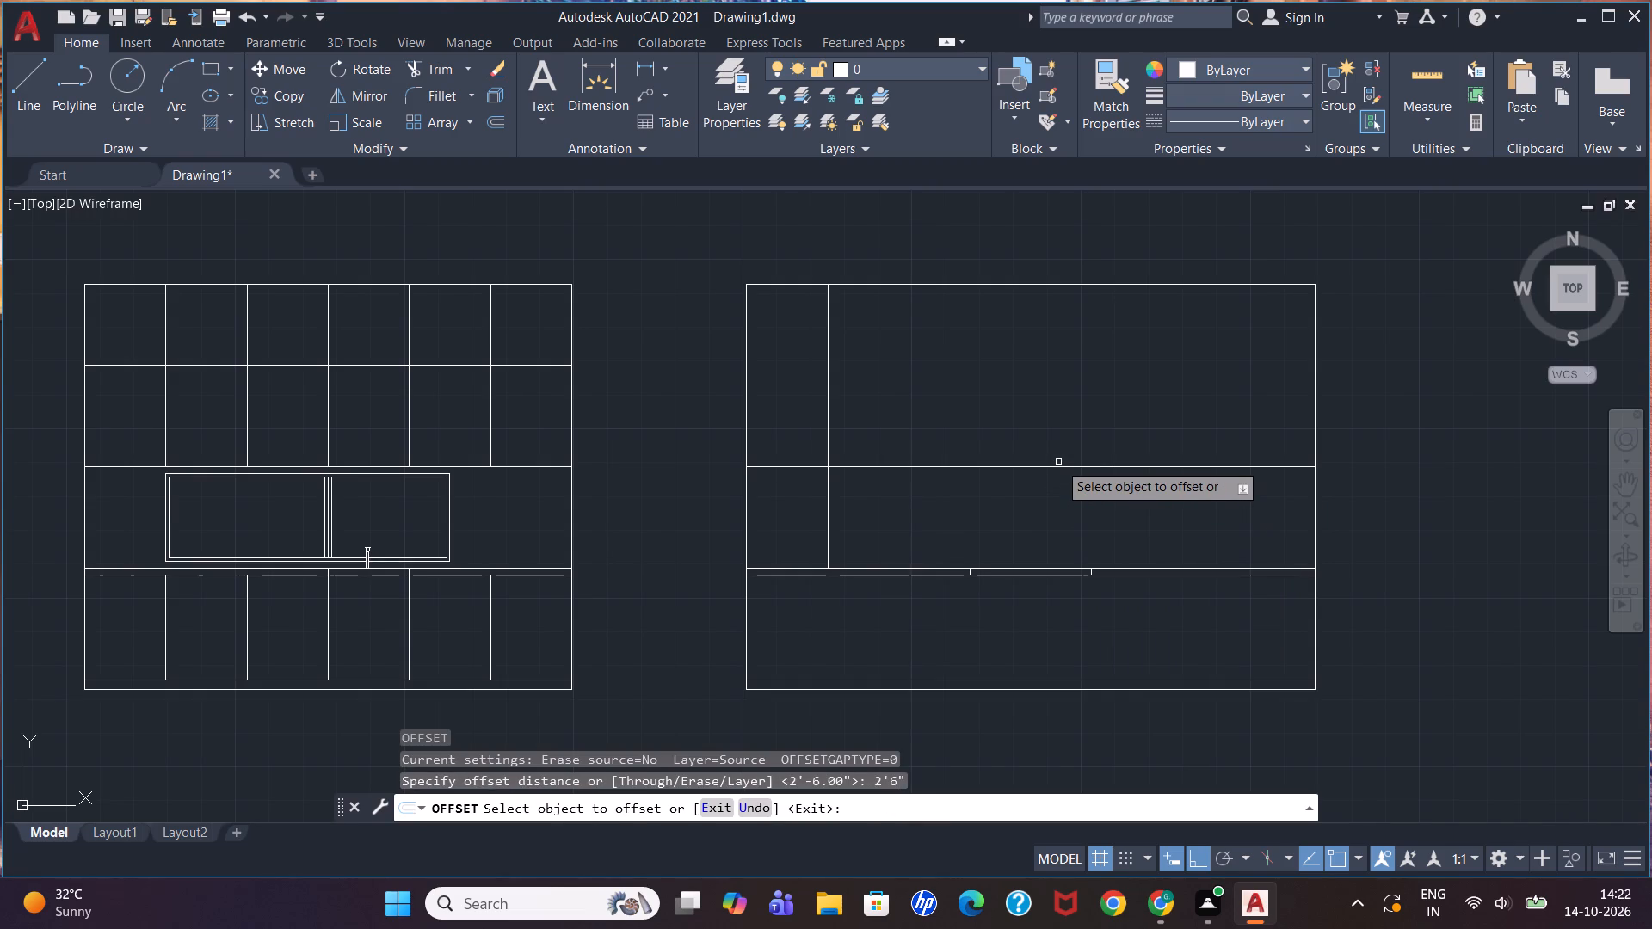
left_click(1058, 465)
left_click(1069, 376)
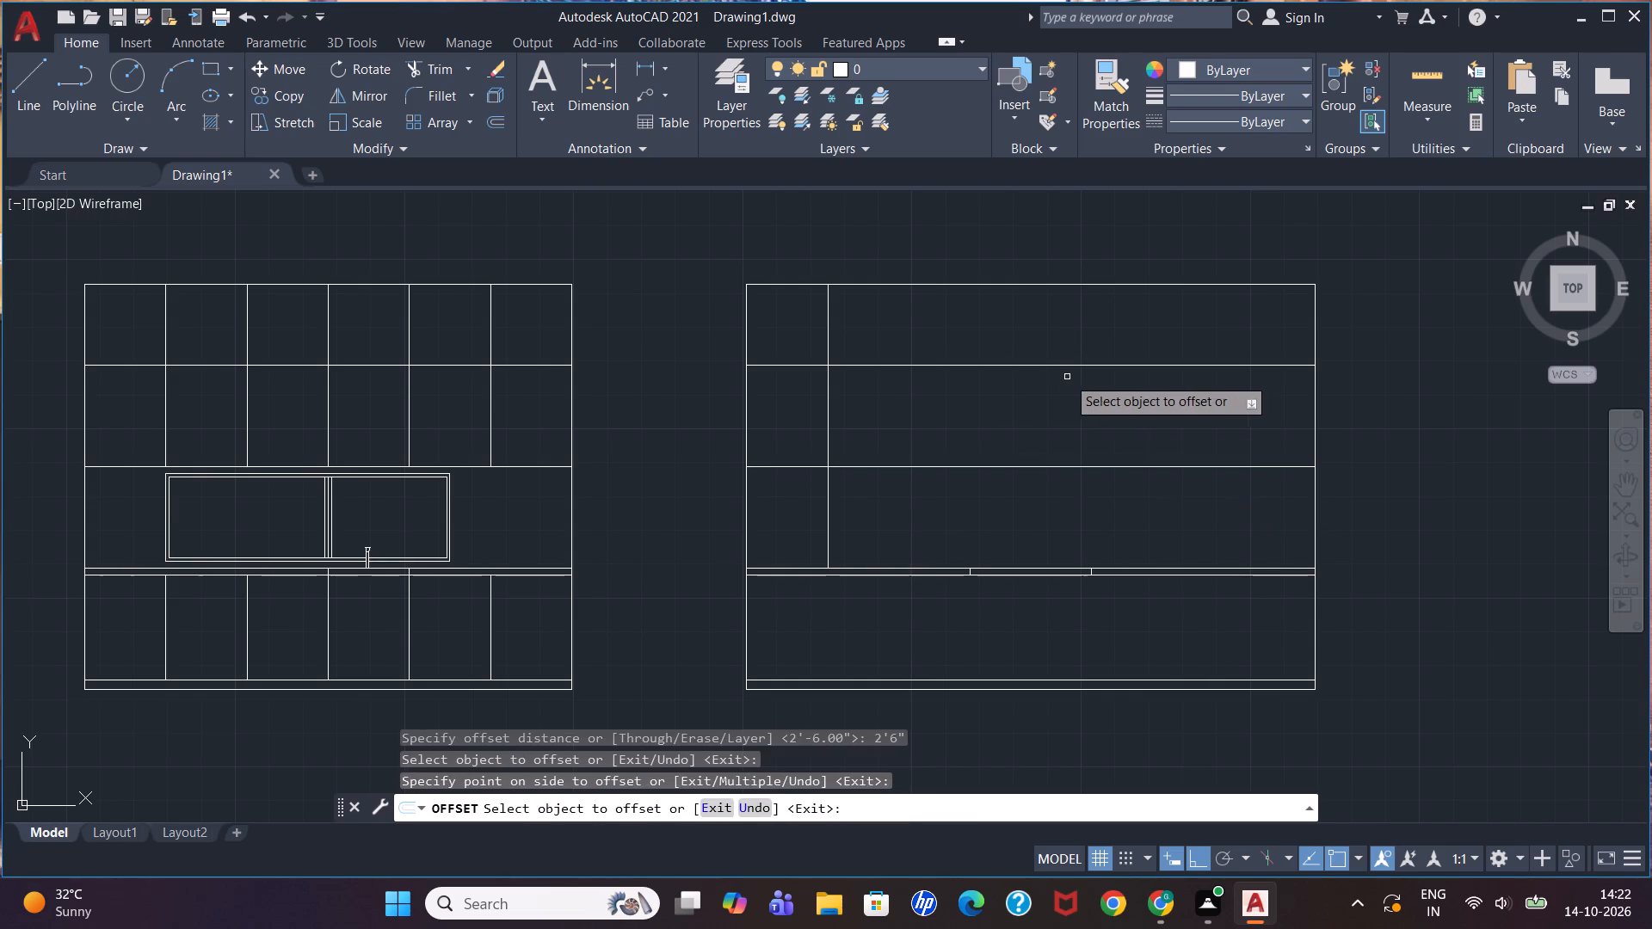
key("Escape")
key("Escape")
key("Escape")
key("Escape")
key("Escape")
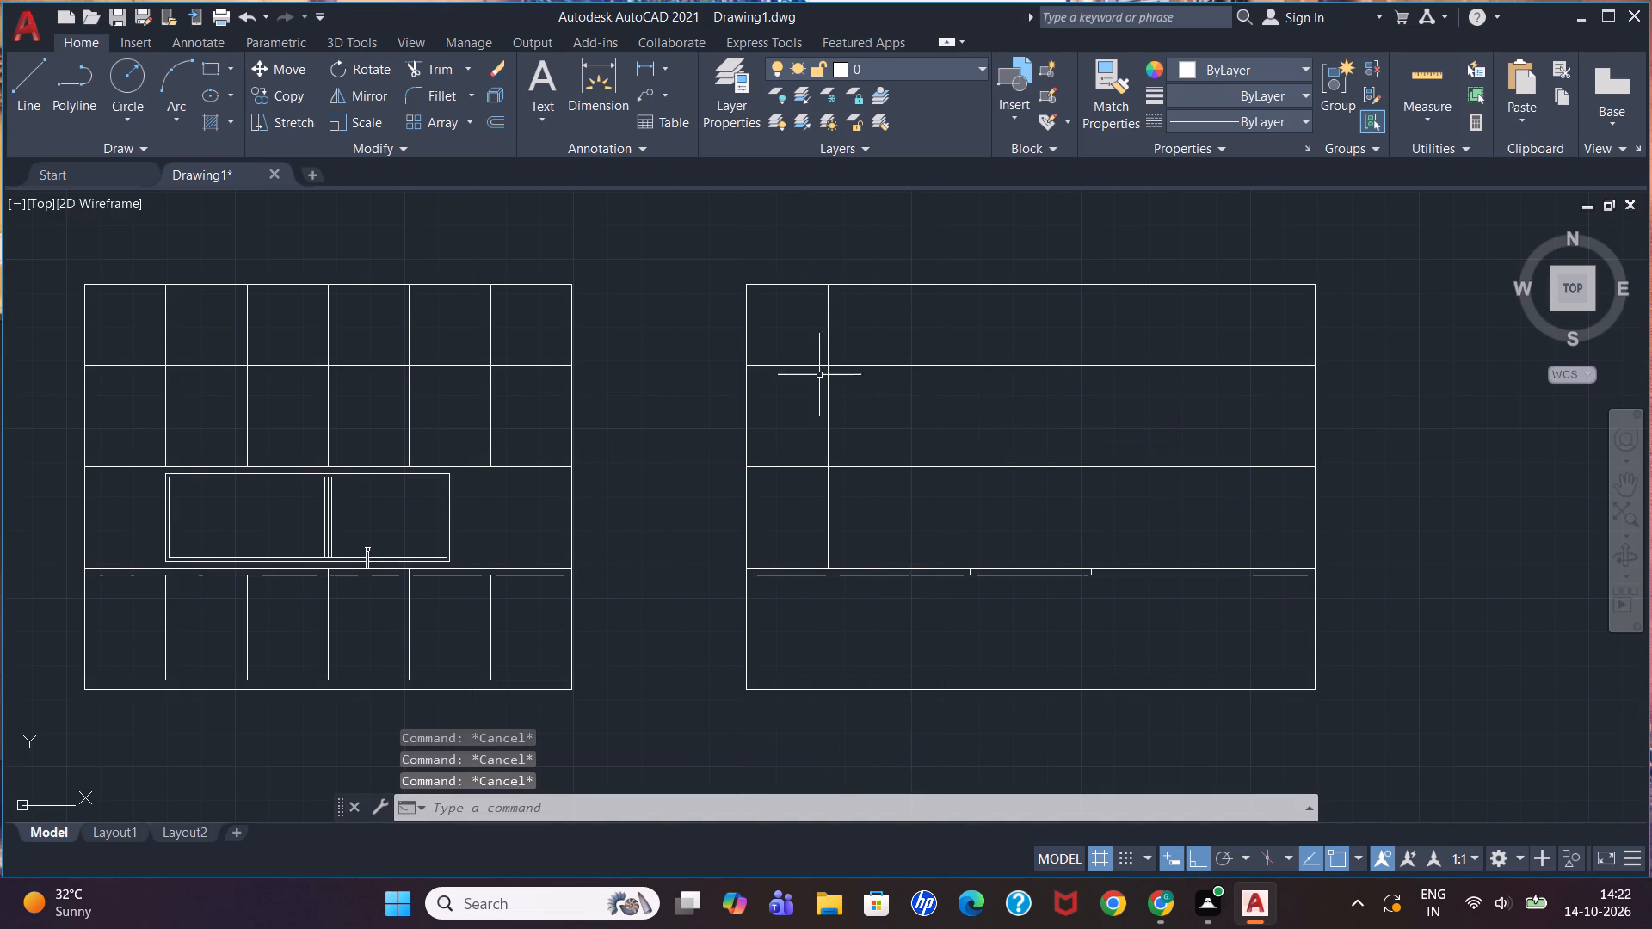
Trim the second elevation's lower cabinet line between the left wall edge and the 2' vertical line.
key("t")
key("r")
key("Return")
key("Return")
left_click(774, 468)
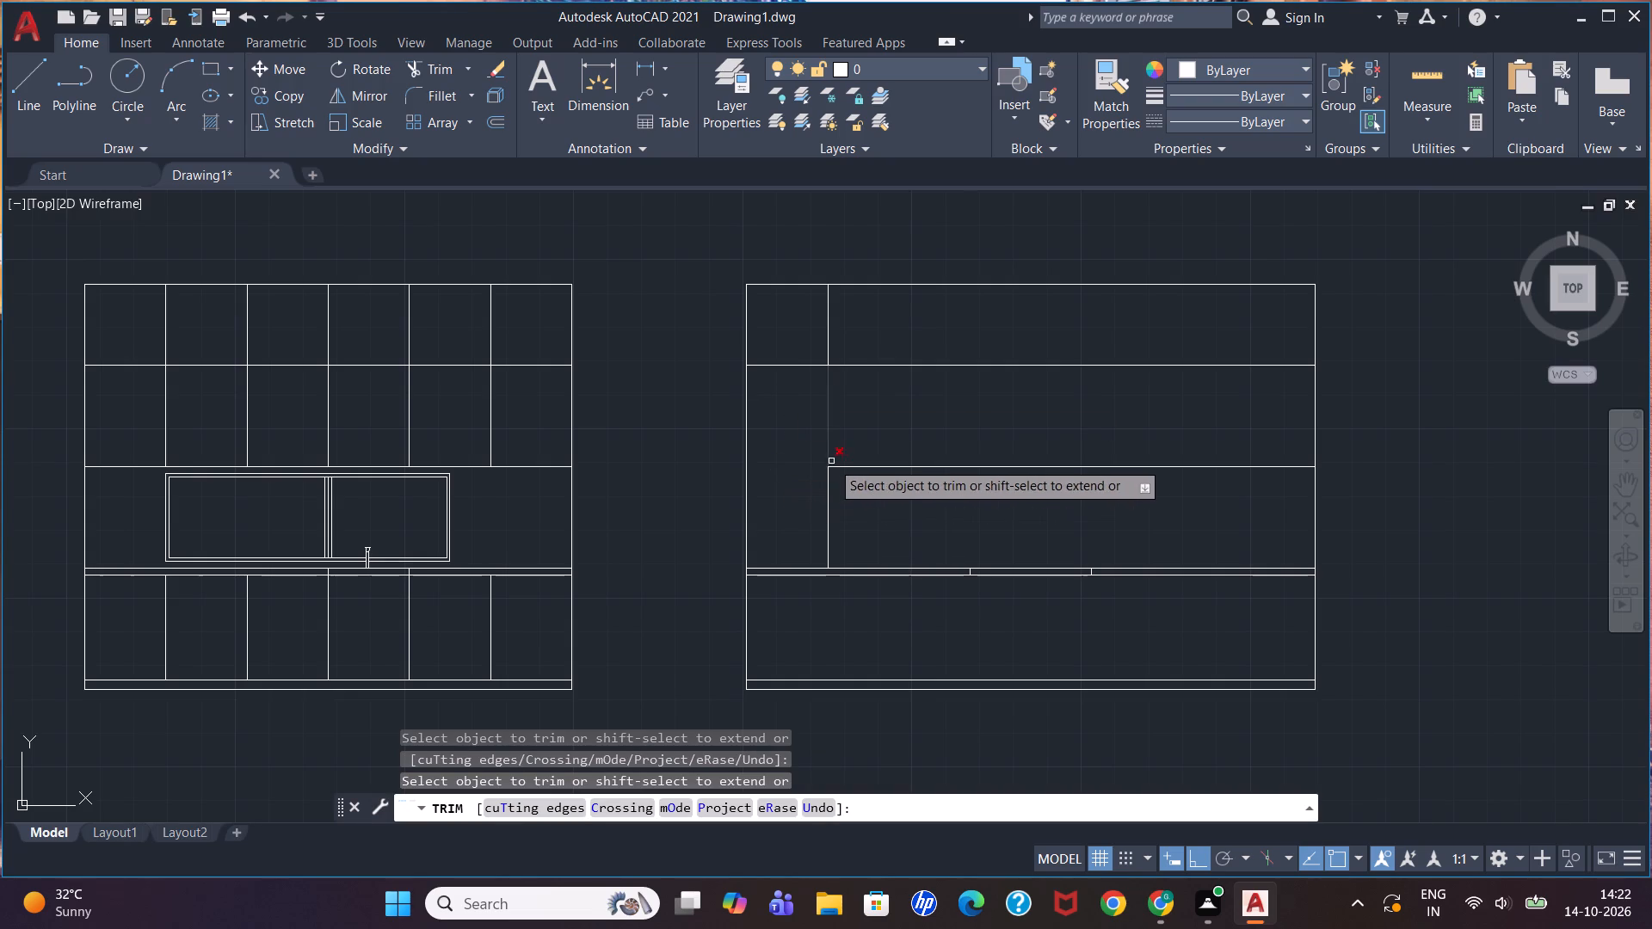
key("Escape")
key("Escape")
key("Escape")
key("Escape")
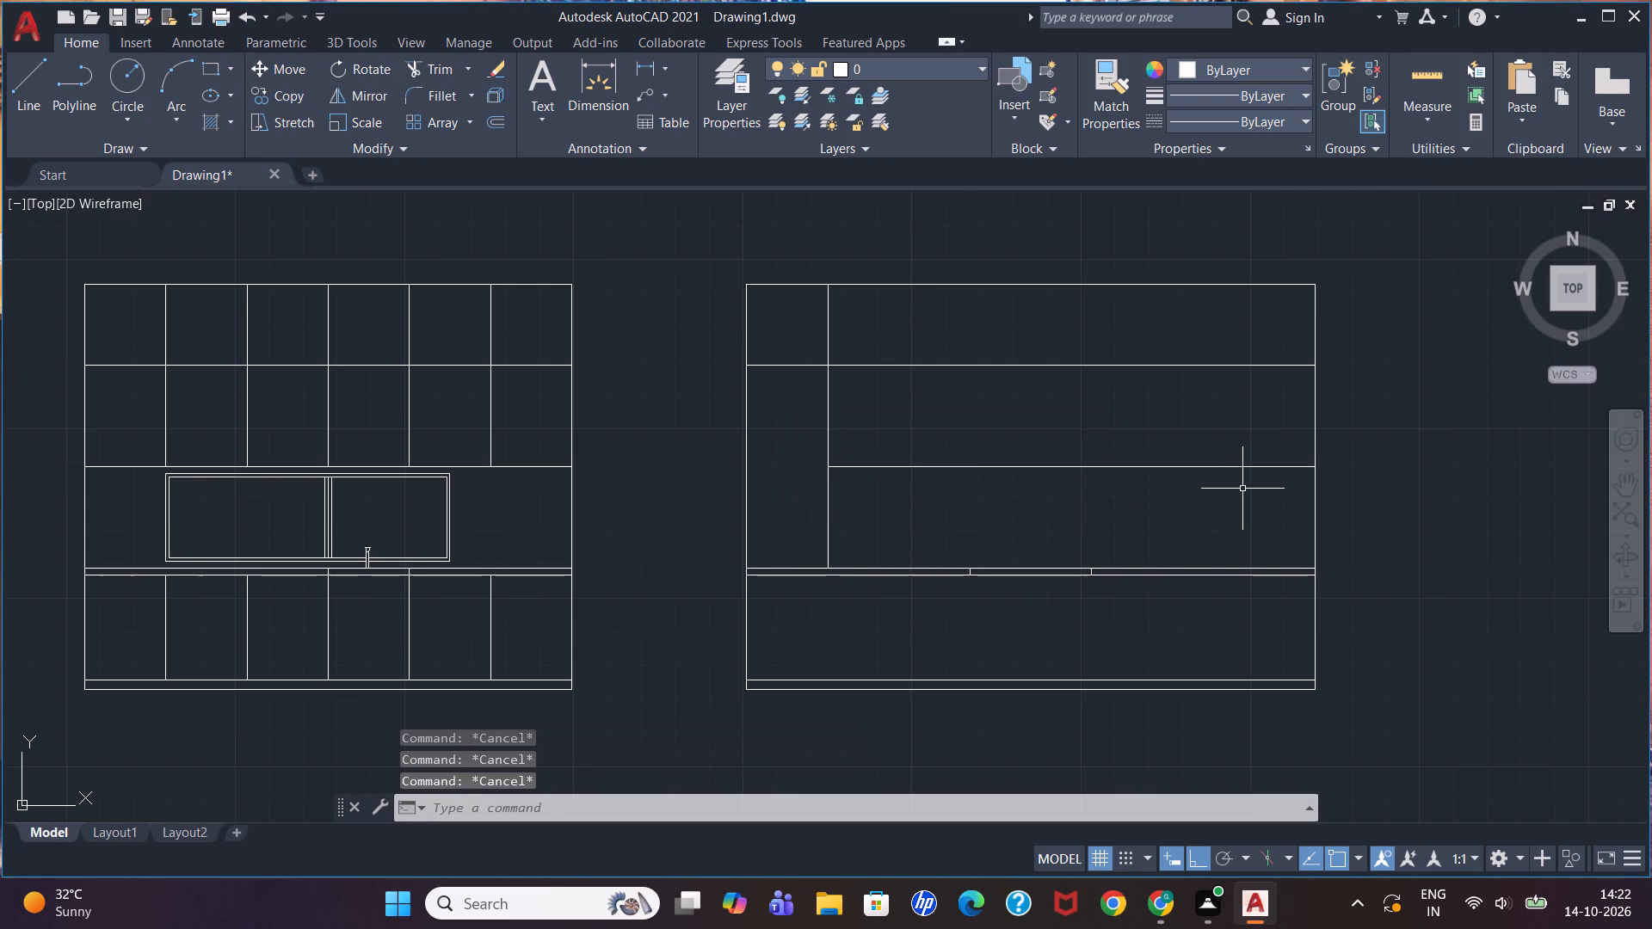
key("Escape")
Draw a vertical line between the second elevation's two upper-cabinet lines, aligned above the stove's left mark.
scroll(1000, 557, "up", 1)
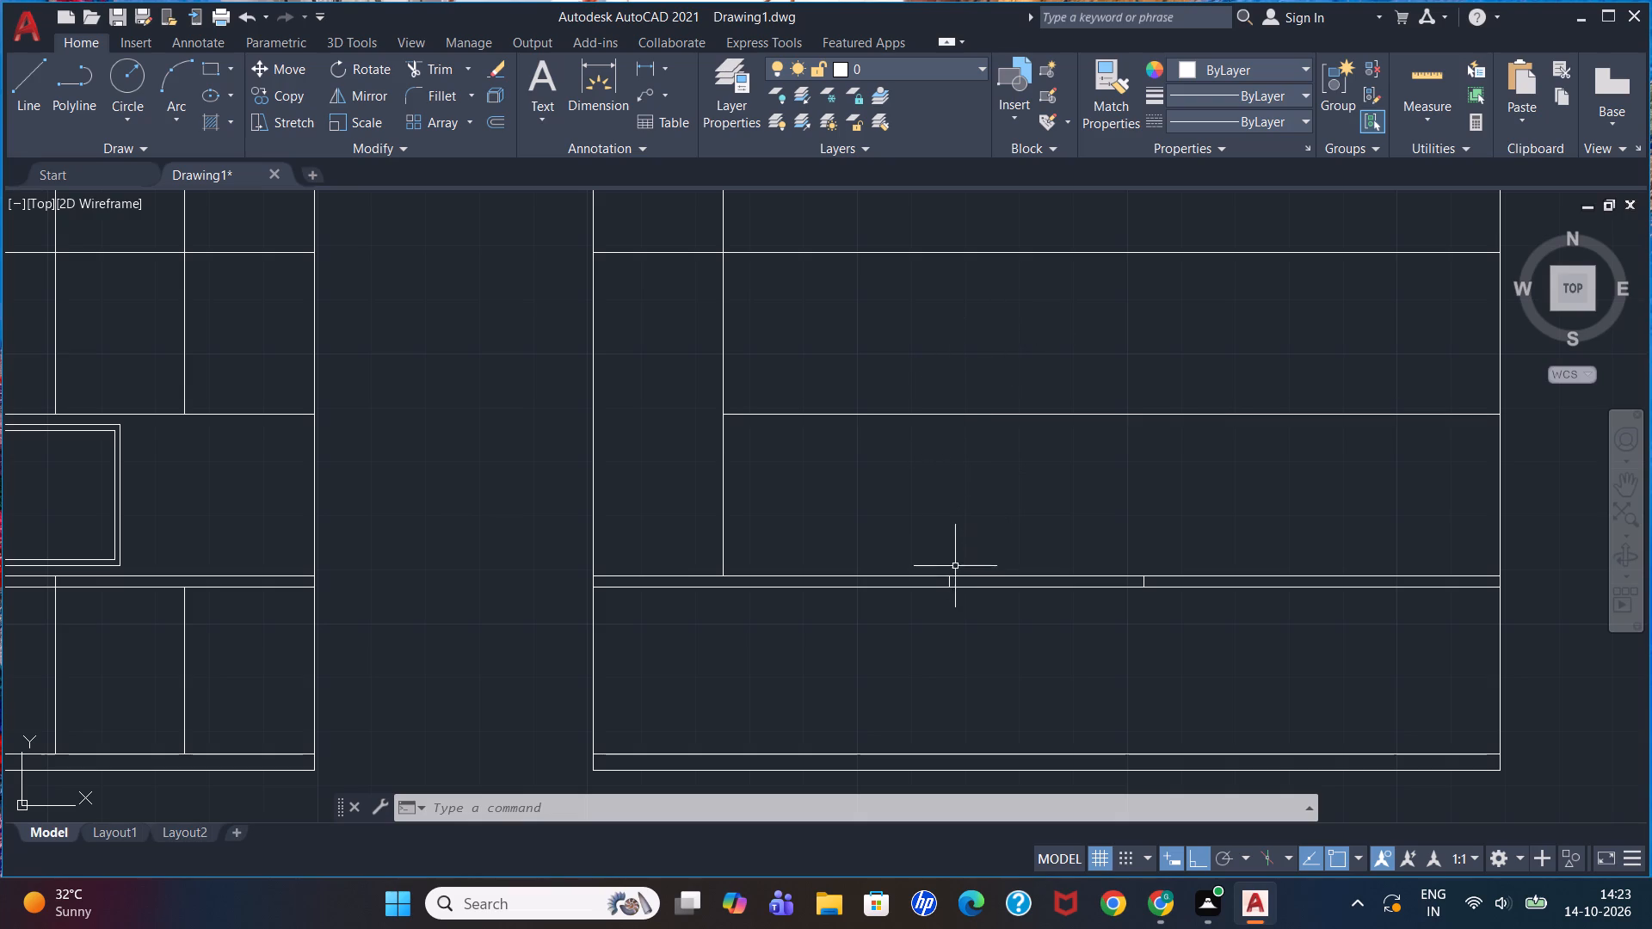
key("l")
key("Return")
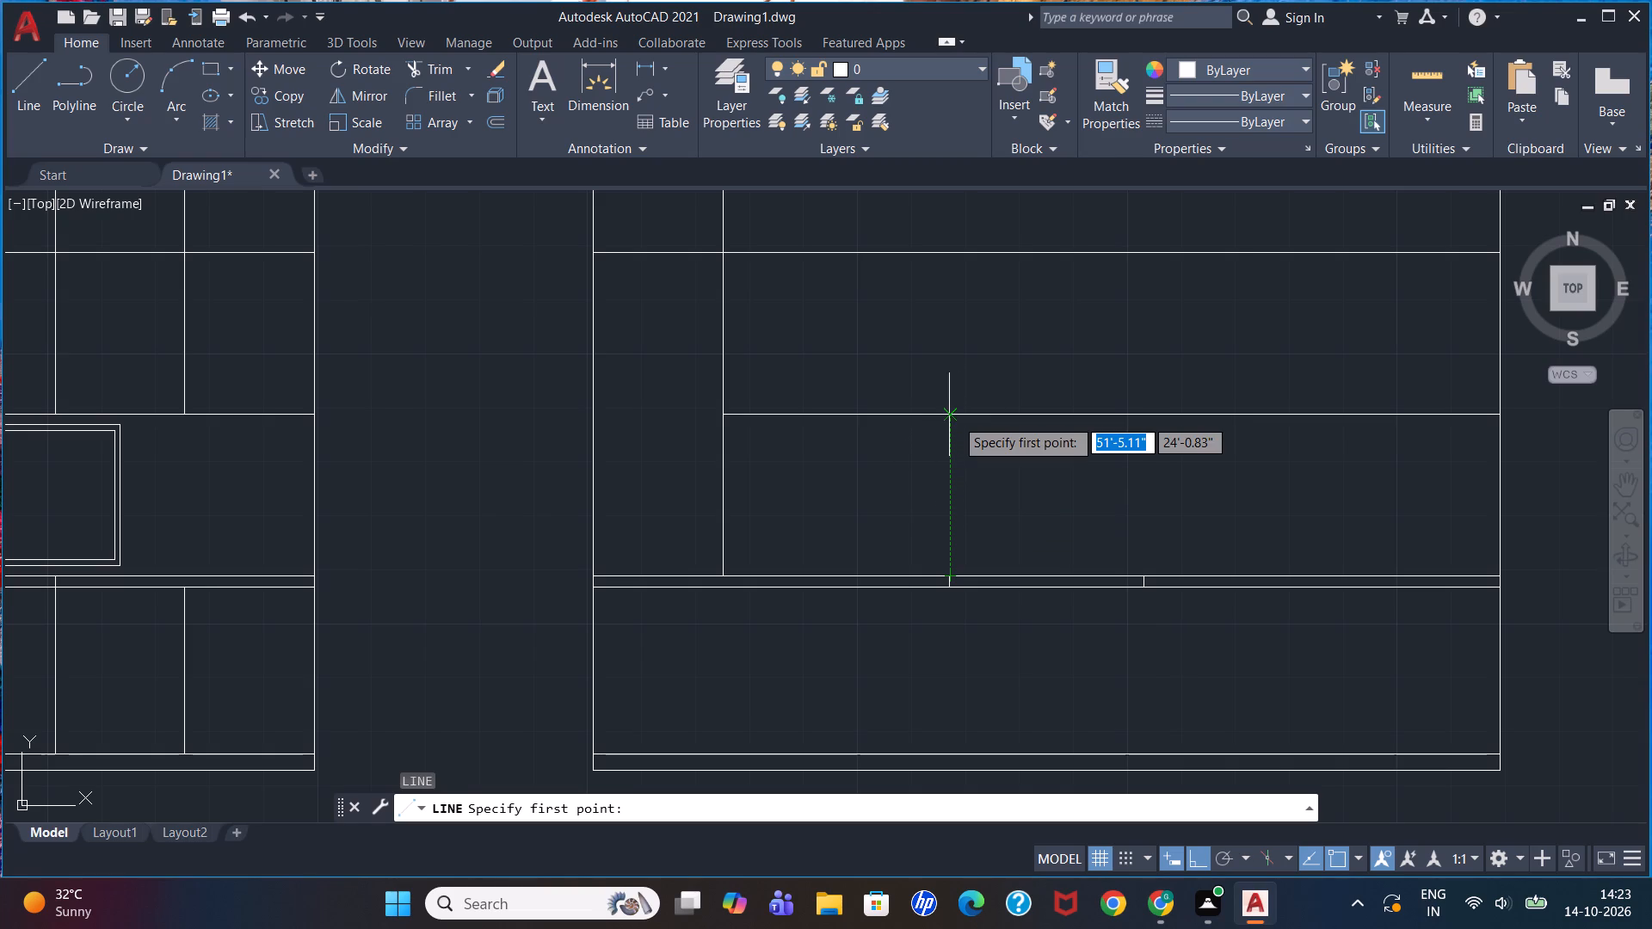
left_click(955, 418)
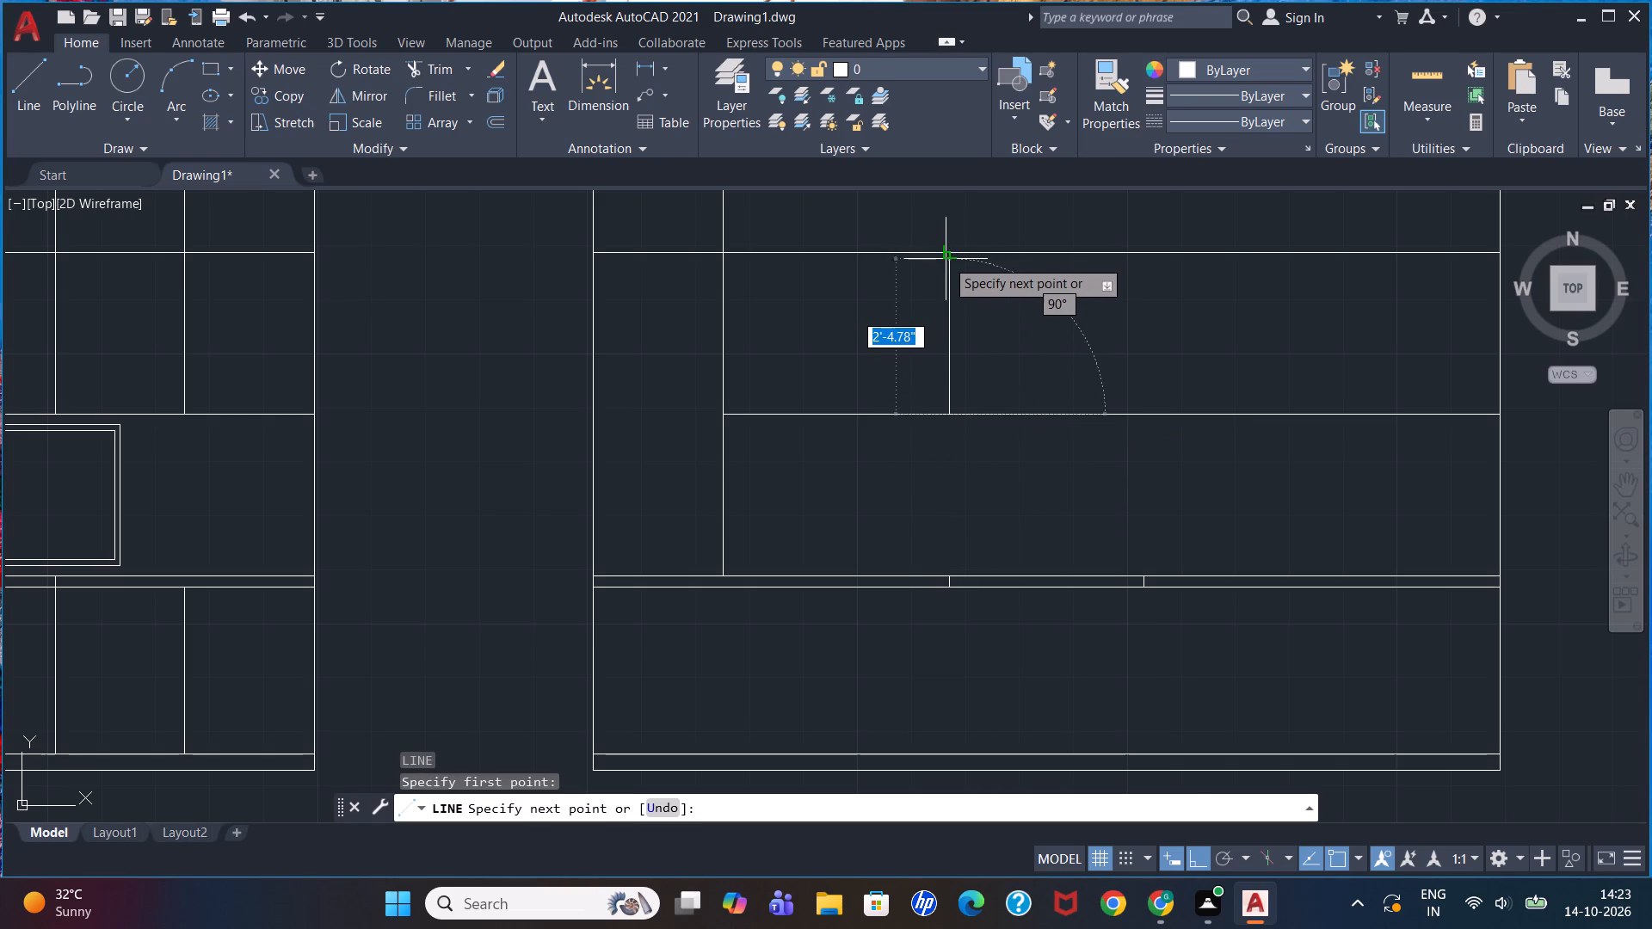
left_click(951, 250)
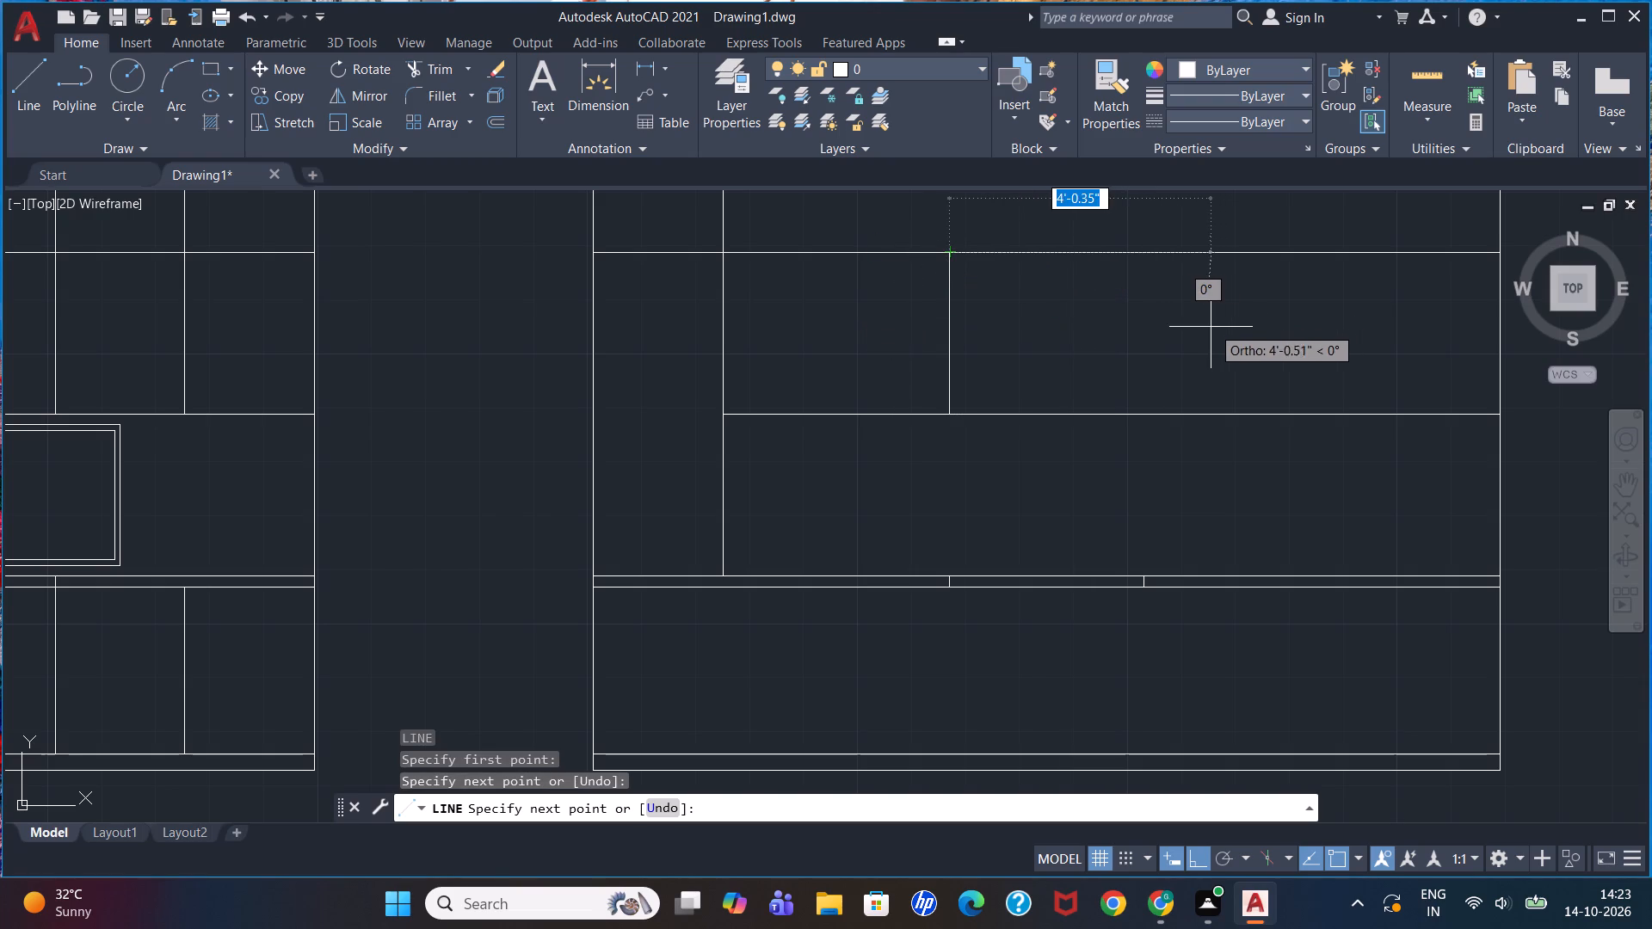
key("Escape")
Offset the vertical line above the stove's left mark 3' to the right to match the stove's width.
key("o")
key("Return")
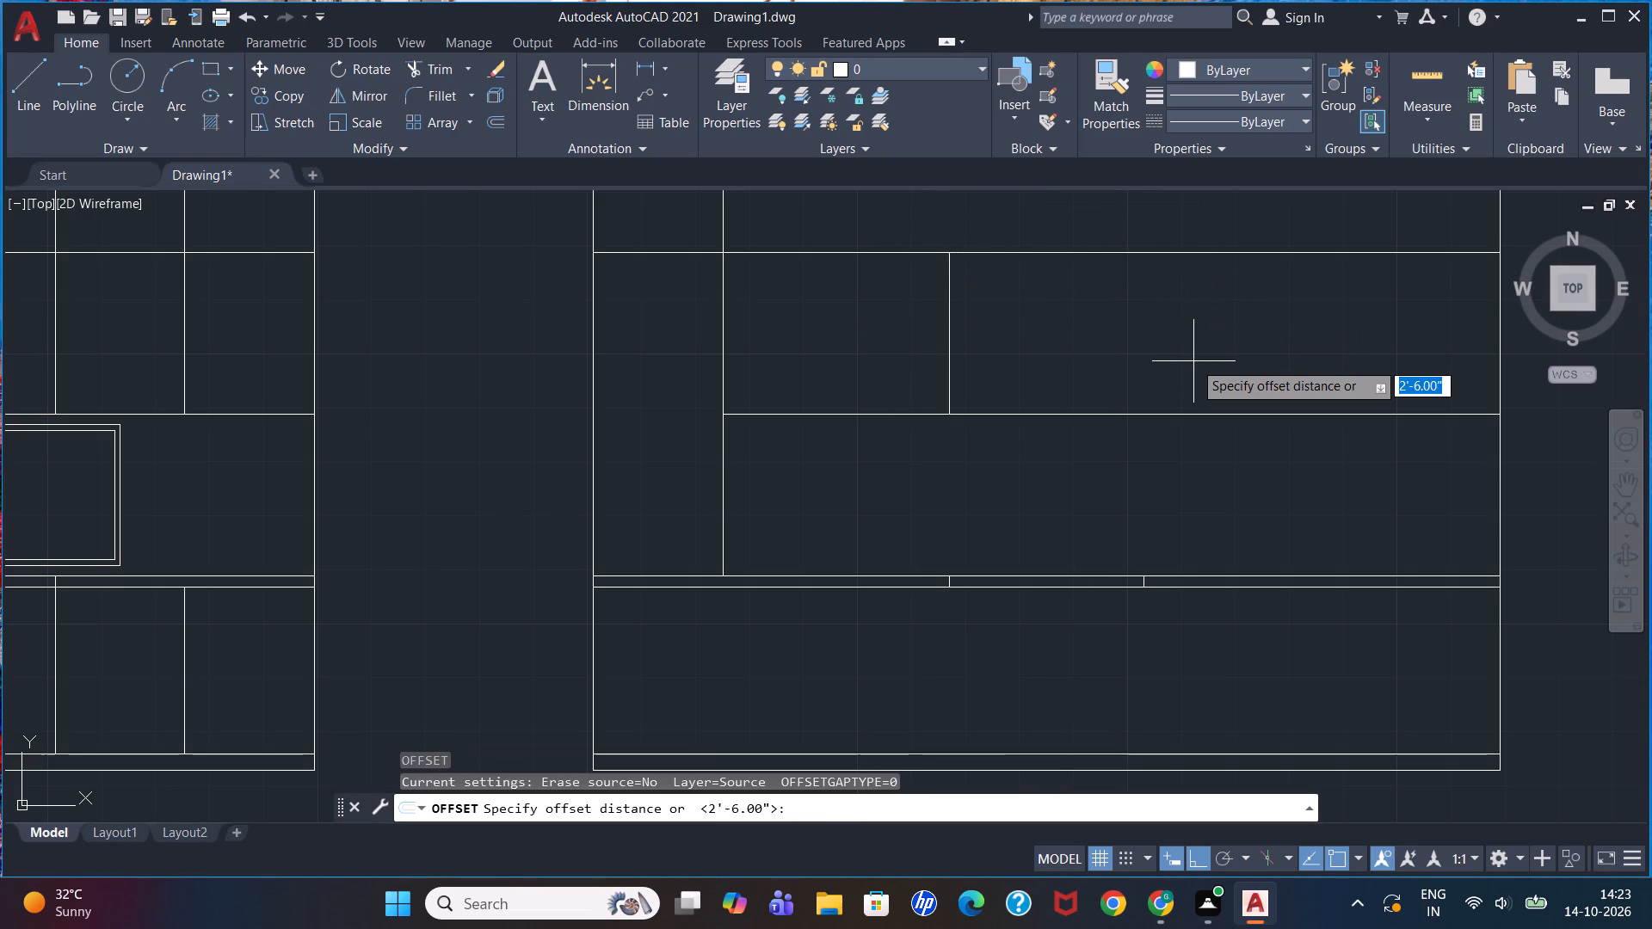
key("3")
key("apostrophe")
key("Return")
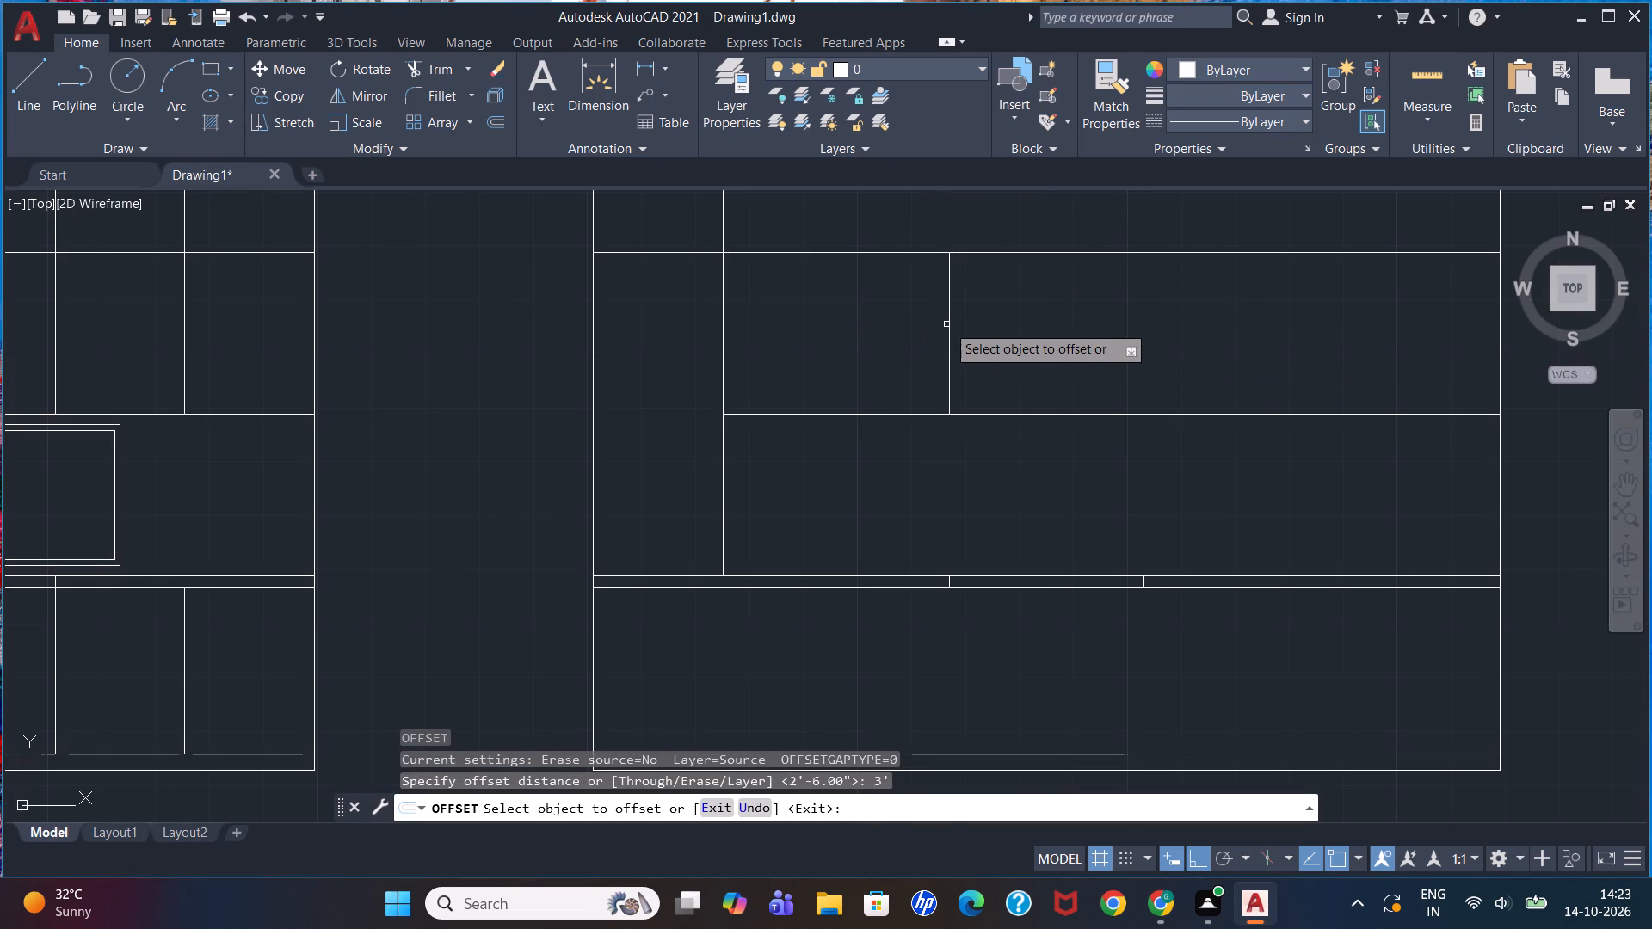
left_click(950, 322)
left_click(1181, 341)
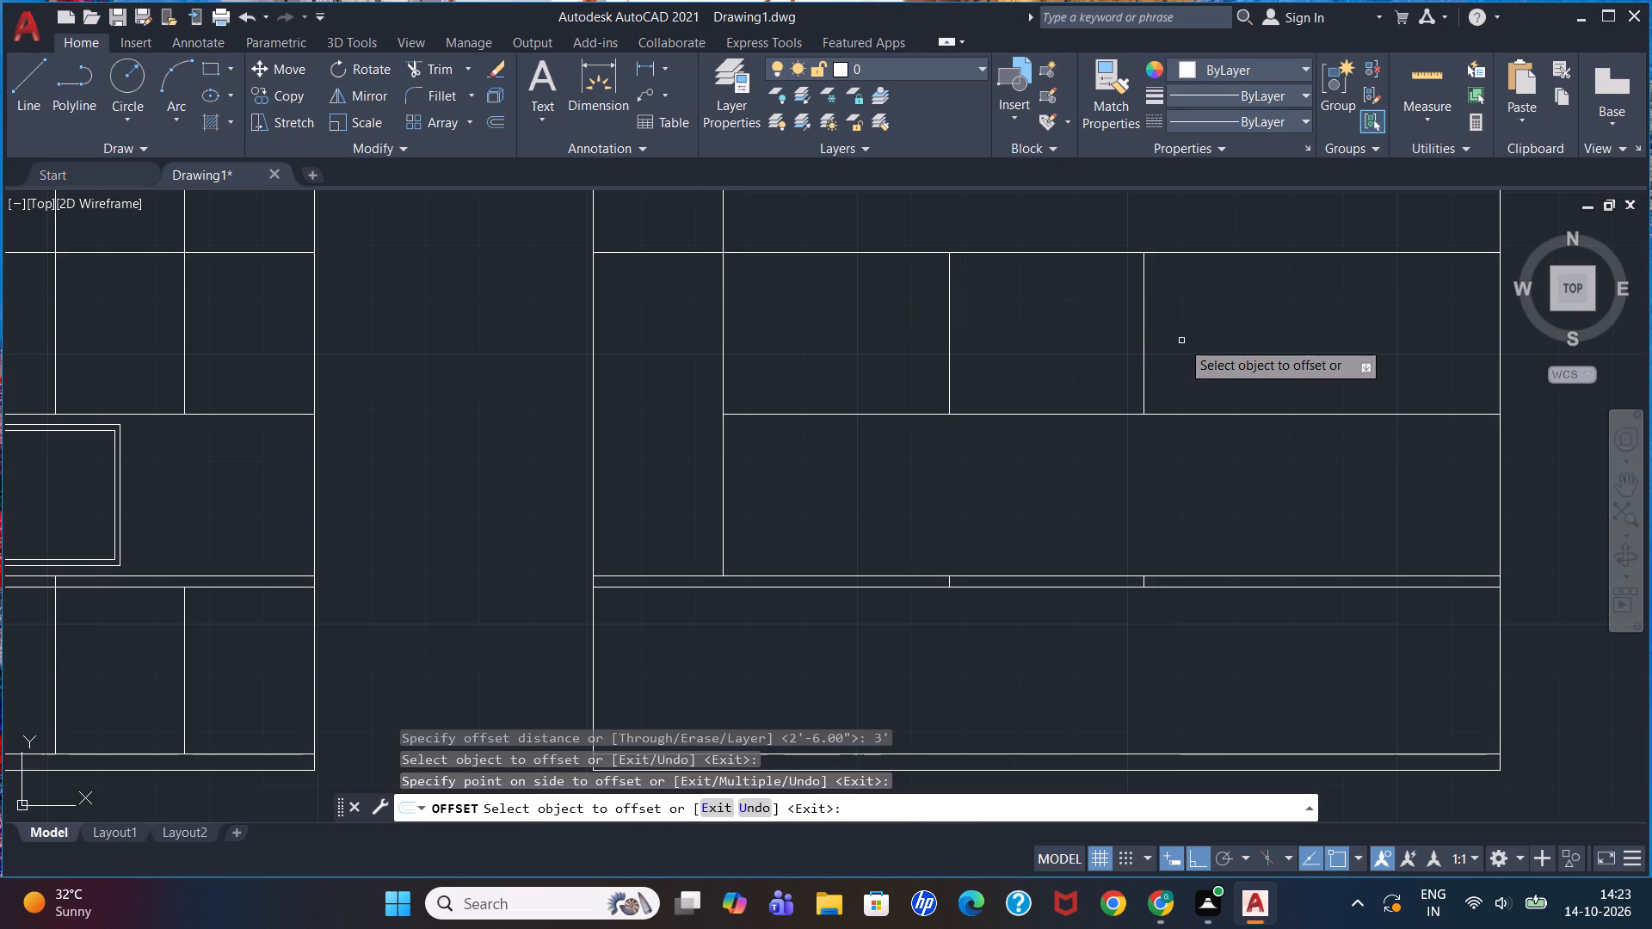
key("Escape")
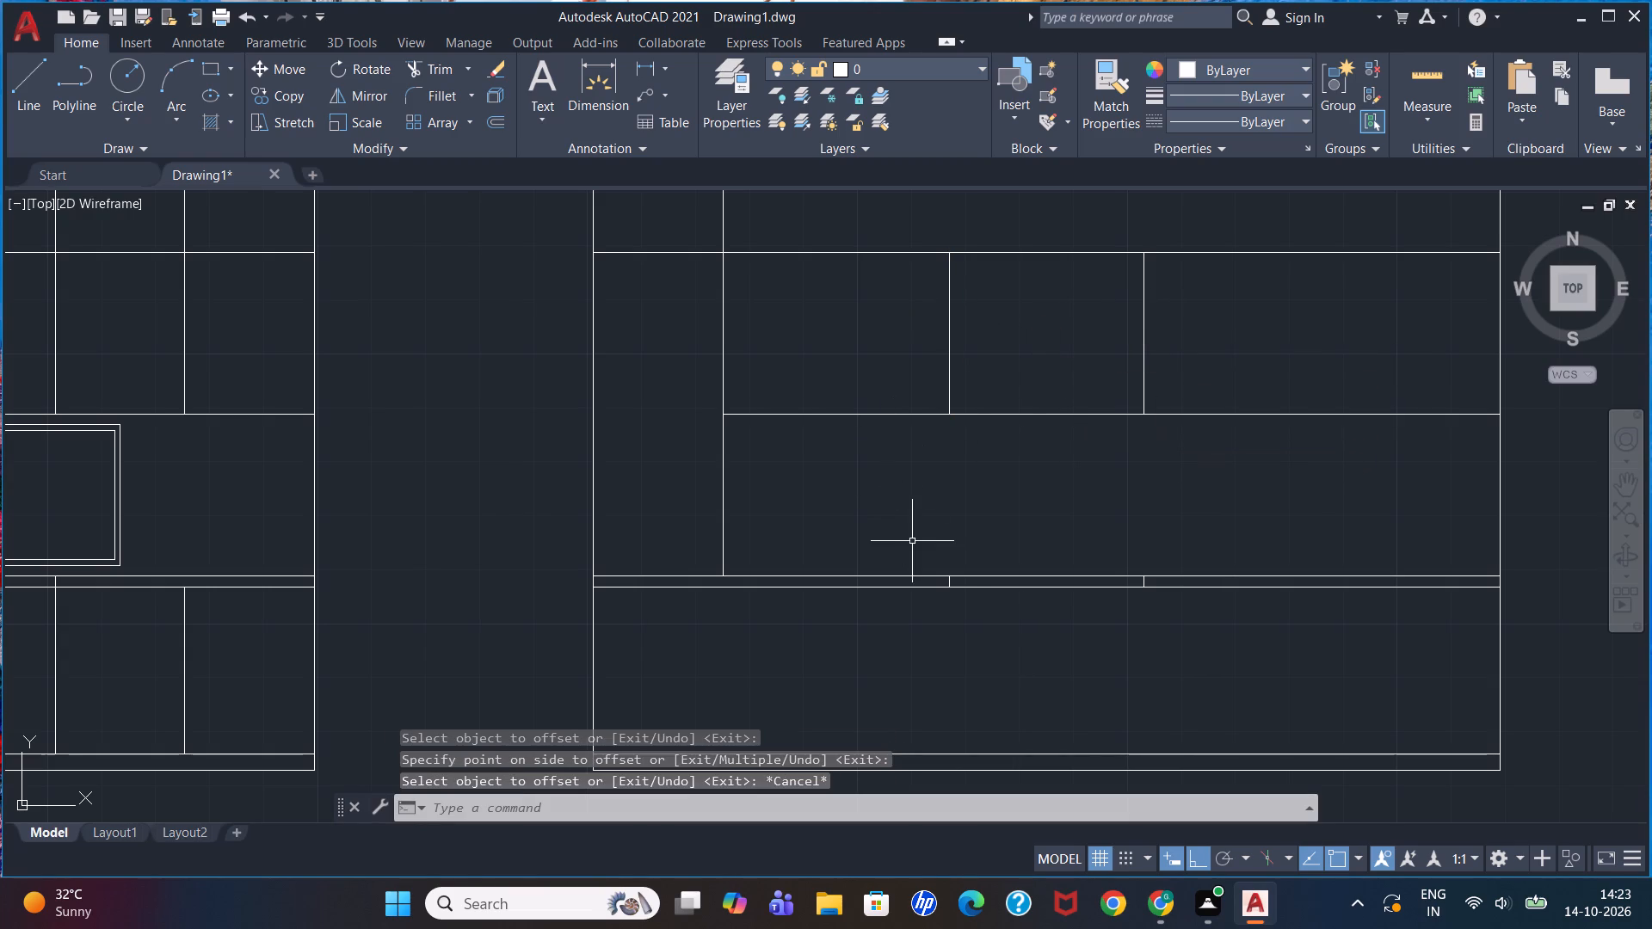
Check the horizontal distance from the 2' vertical line to the upper-cabinet line above the stove's left mark.
left_click(636, 68)
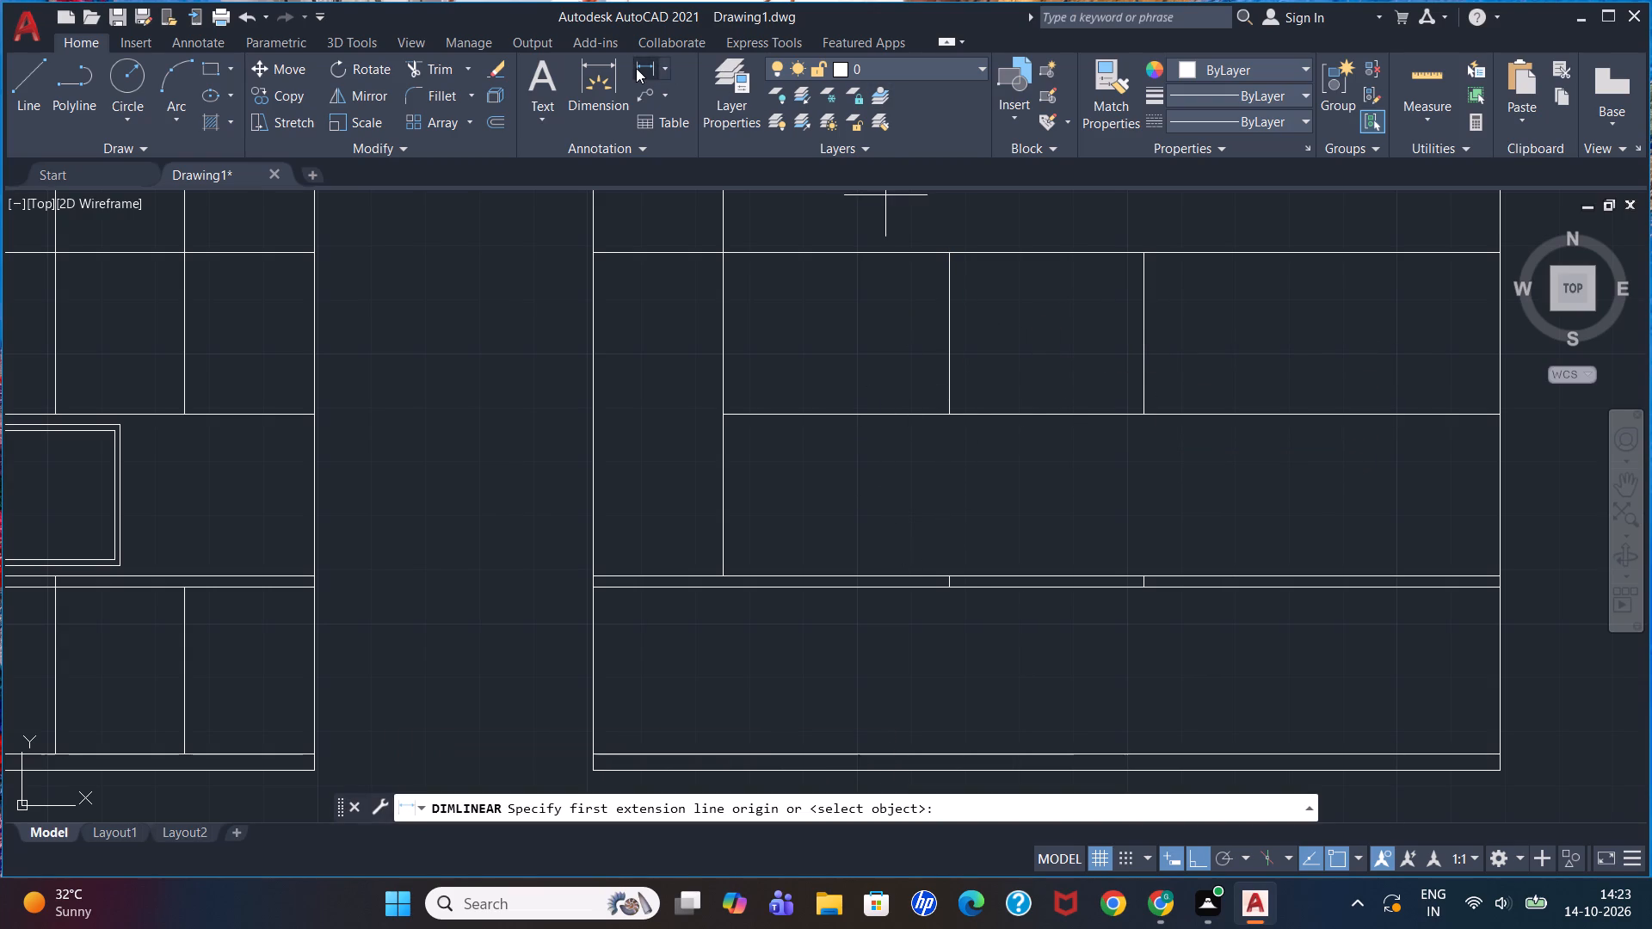
left_click(720, 349)
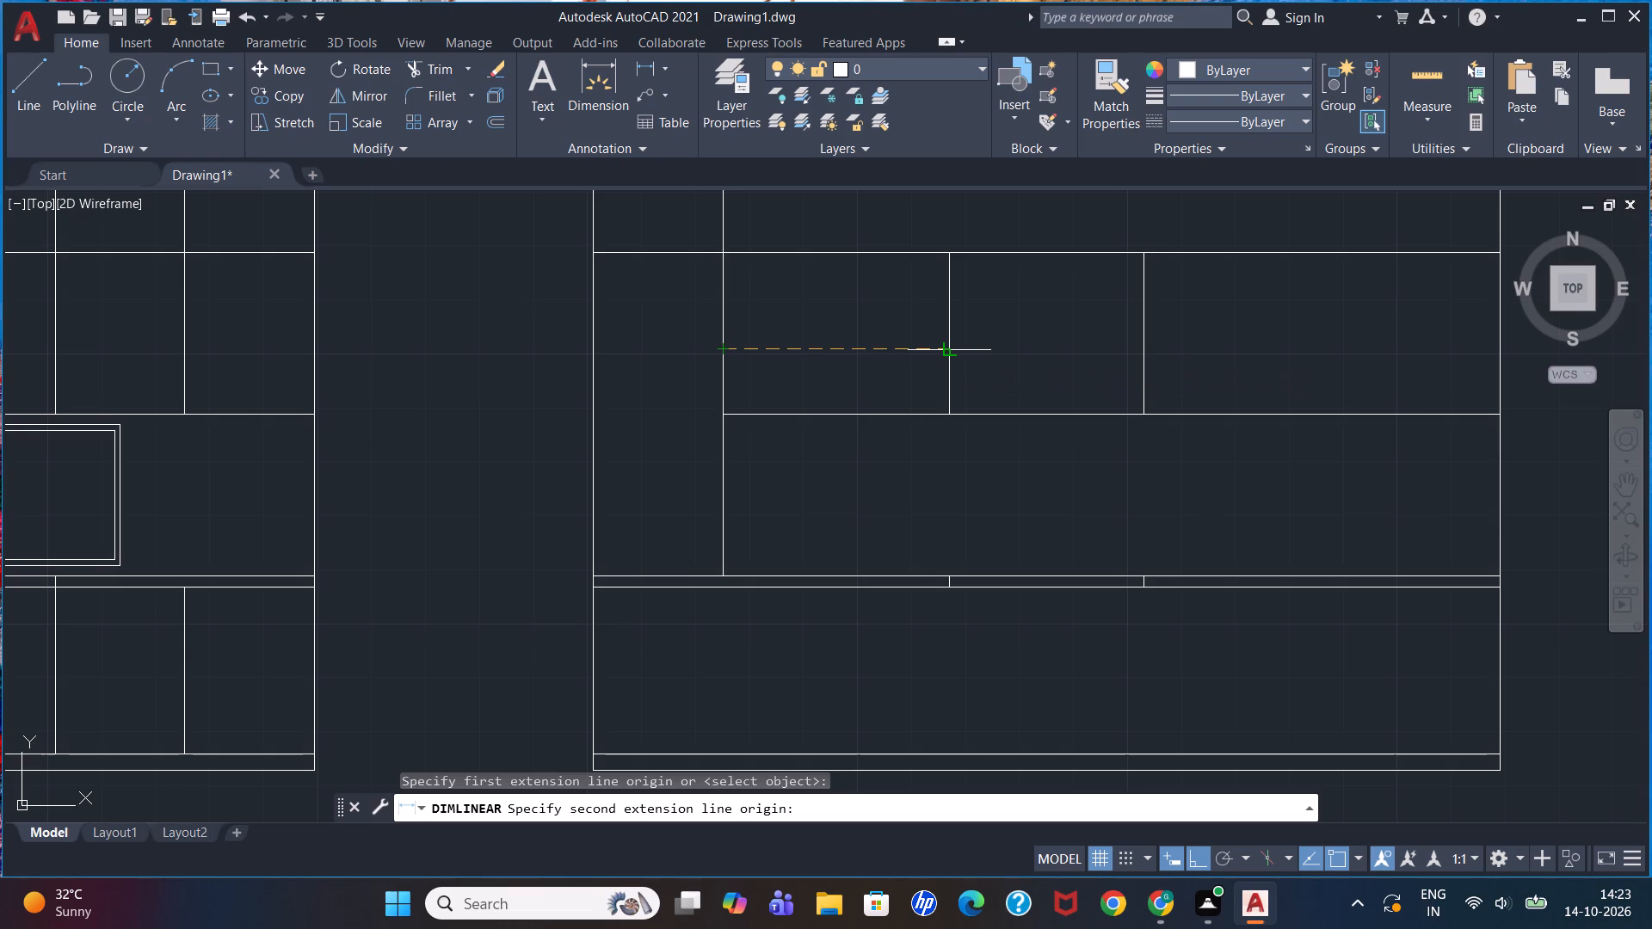
key("Escape")
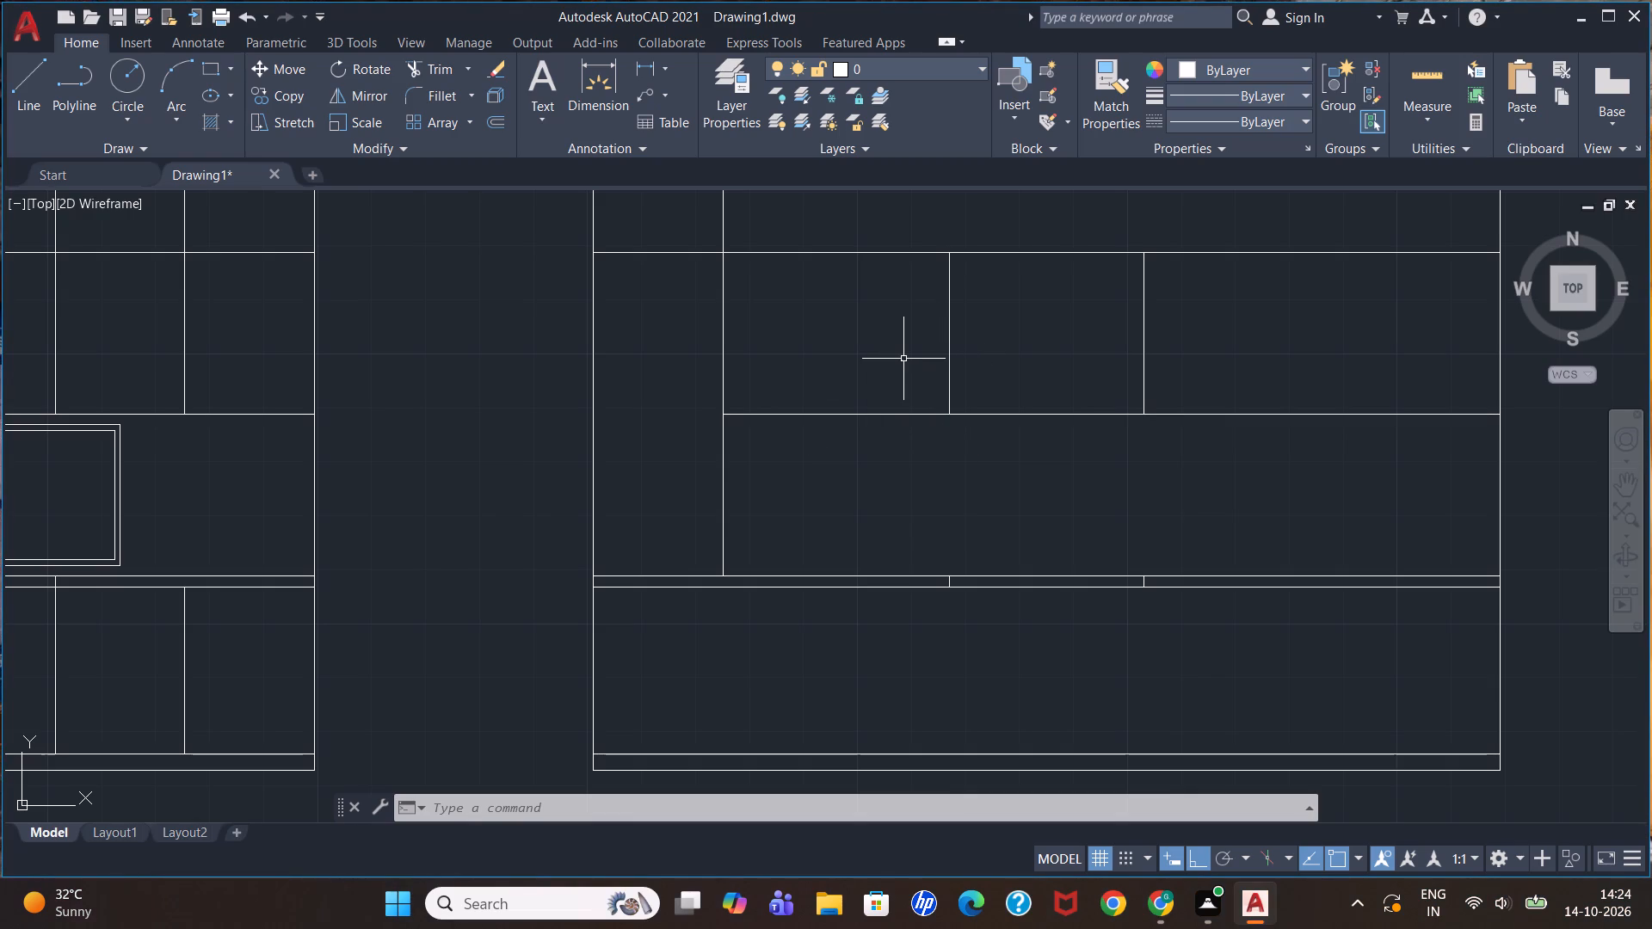
Offset the upper-cabinet line above the stove's left mark 6" to the left.
key("o")
key("Return")
type("6\"")
key("Return")
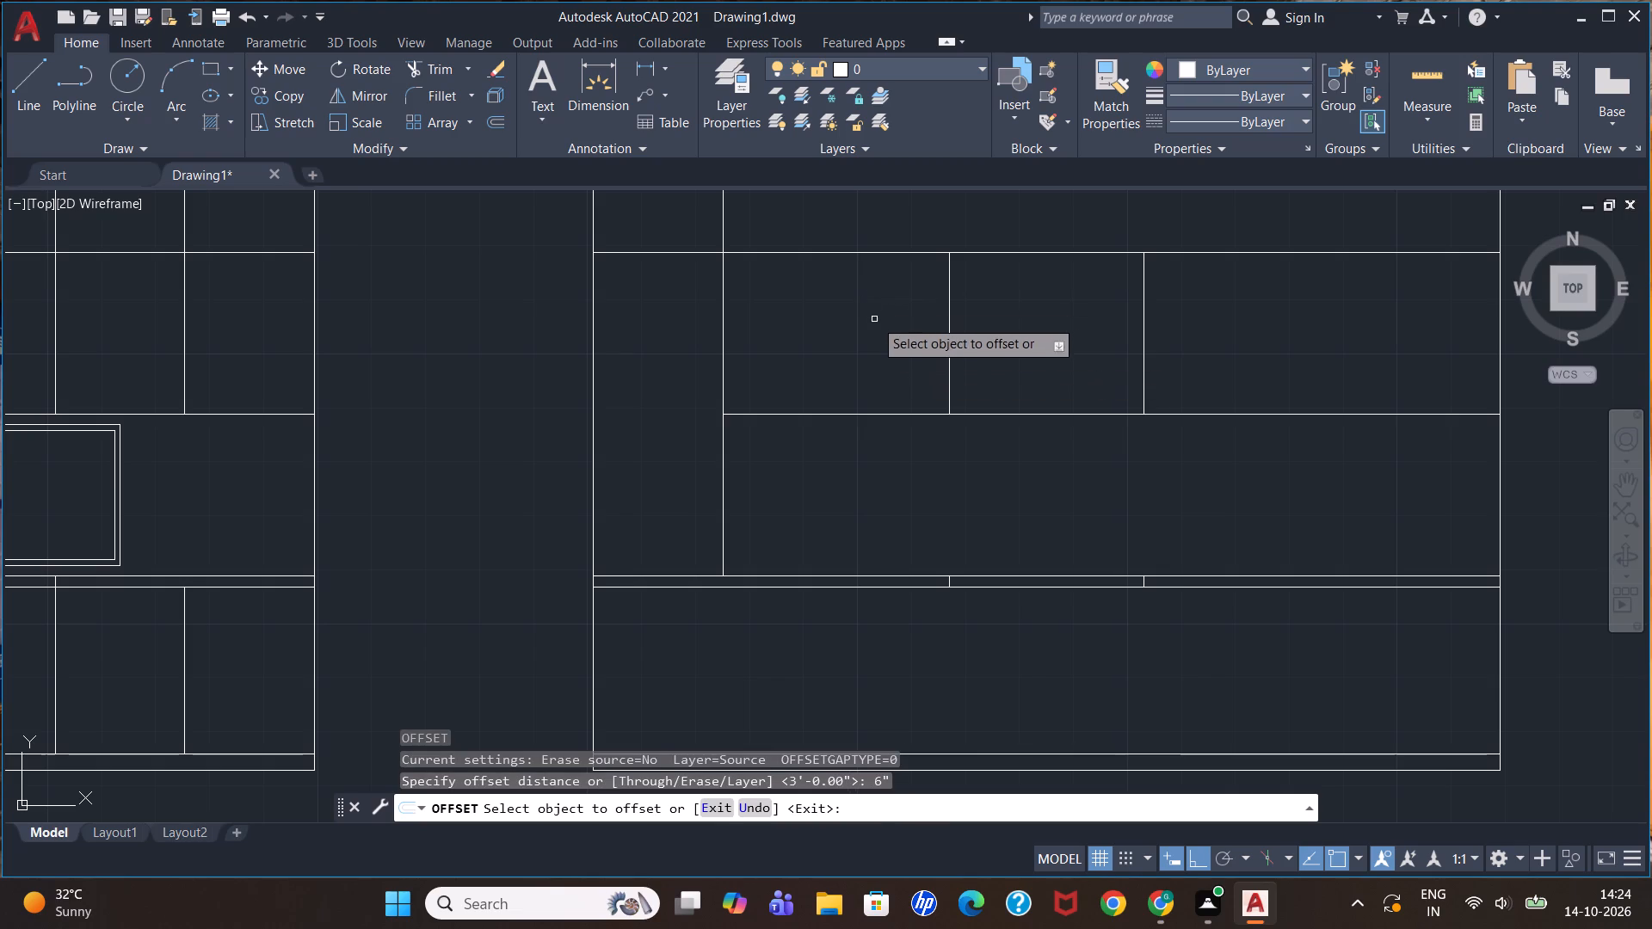
left_click(951, 350)
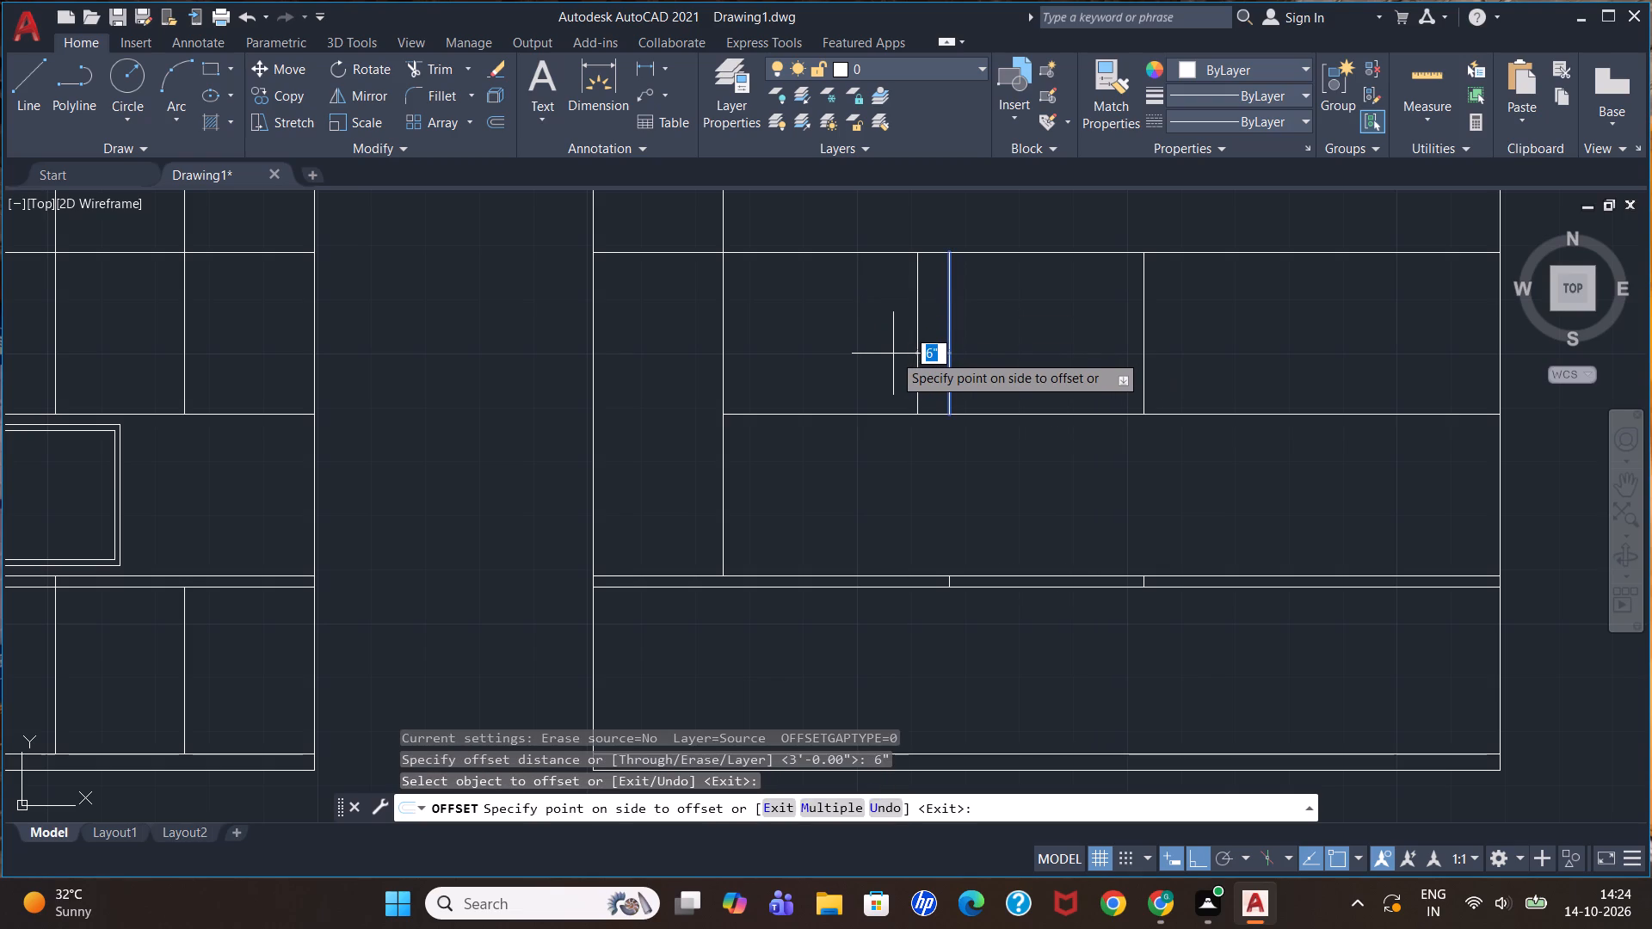
left_click(892, 354)
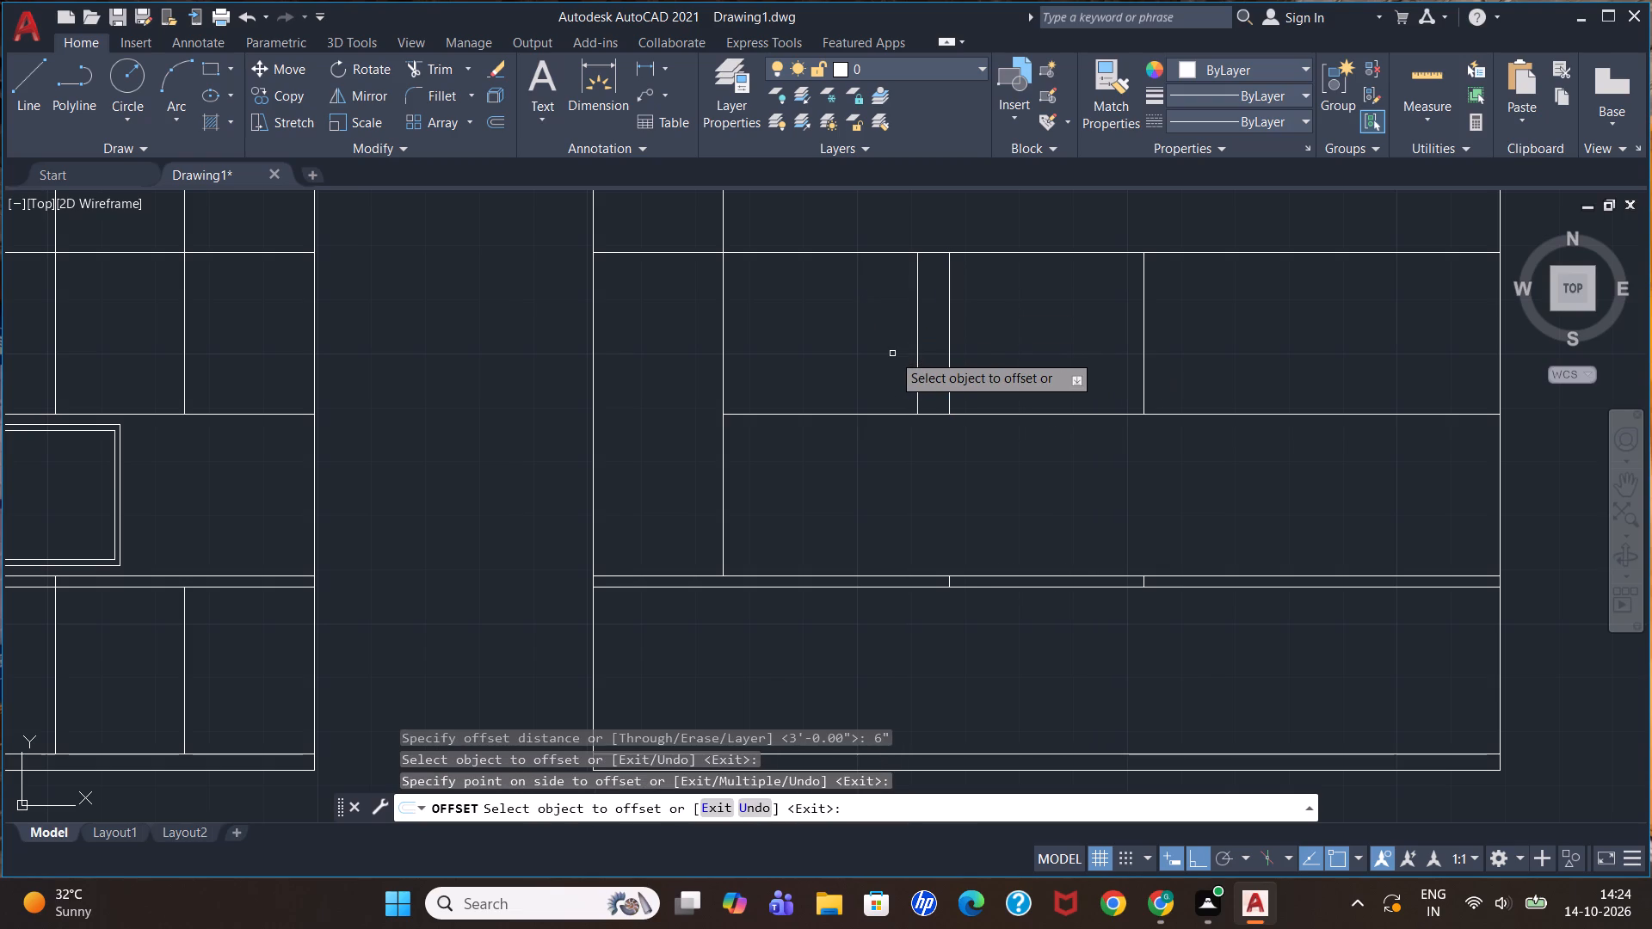
key("Return")
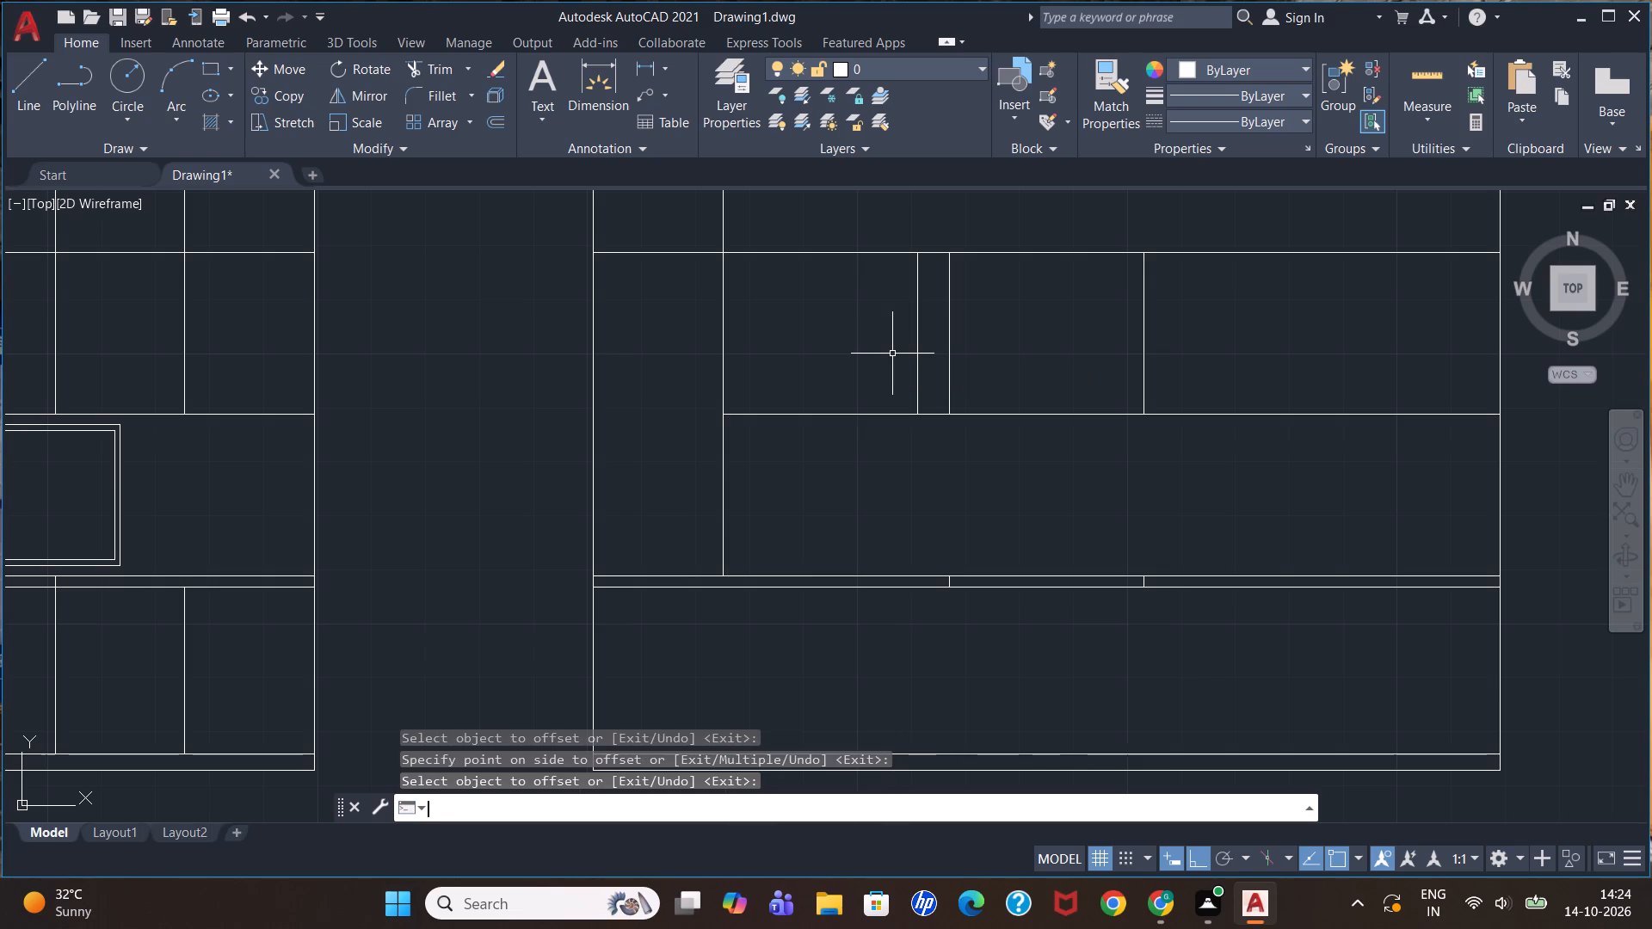
Offset the new 6" spacer line 1'6" to the left, dividing the upper cabinets left of the stove.
key("1")
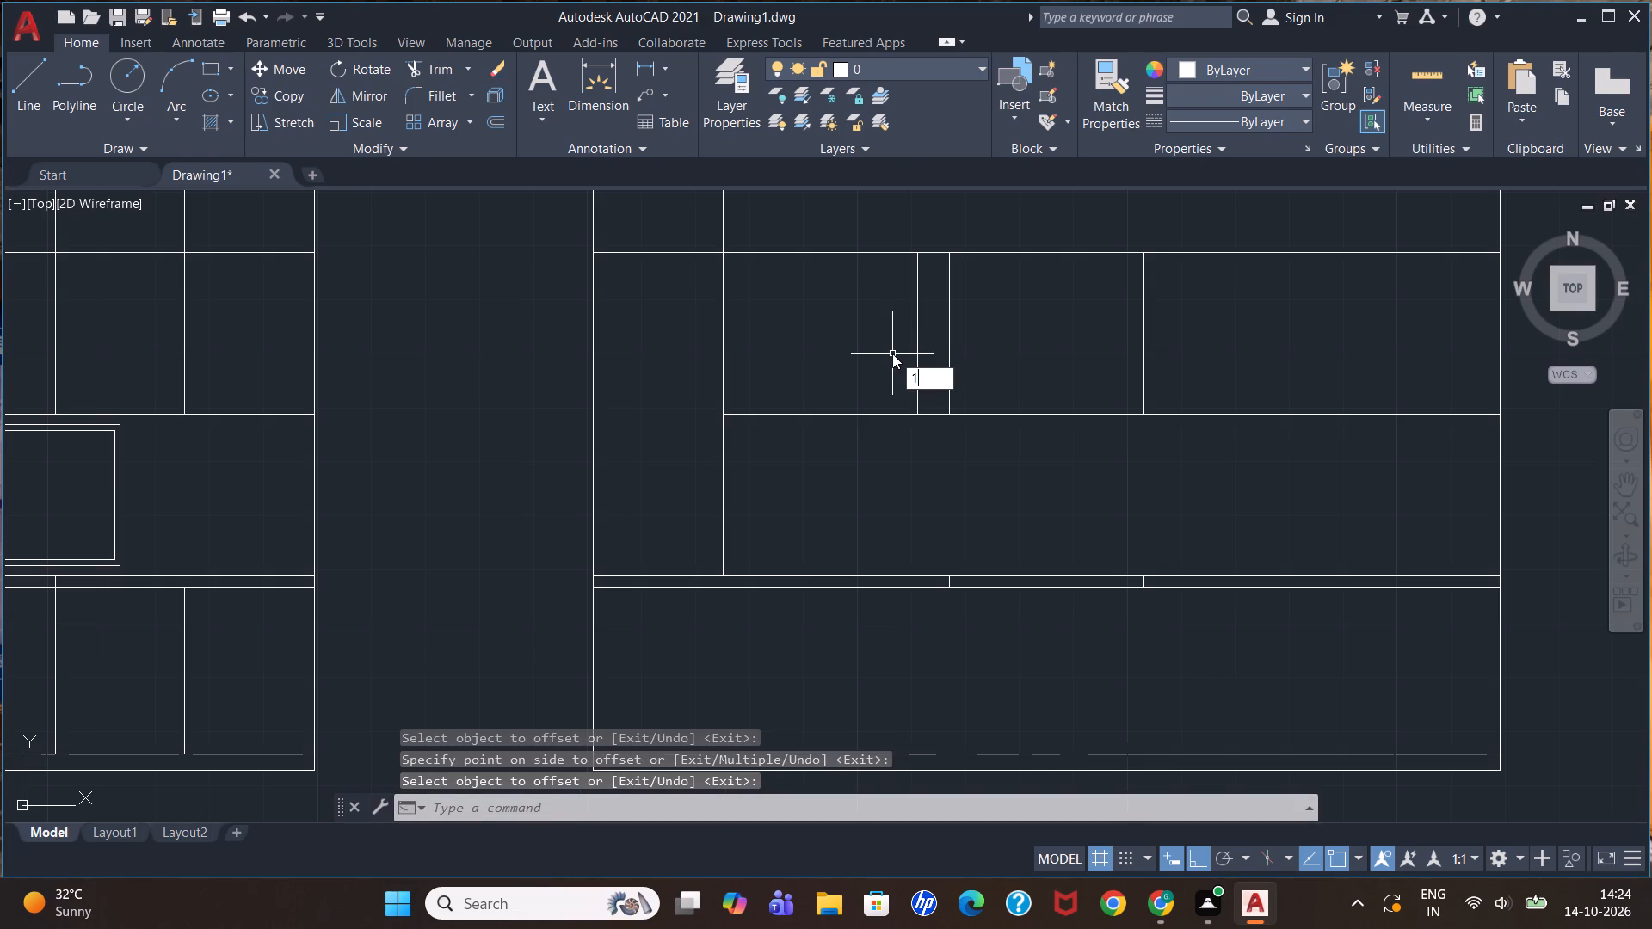
key("Escape")
key("Escape")
key("Escape")
key("Escape")
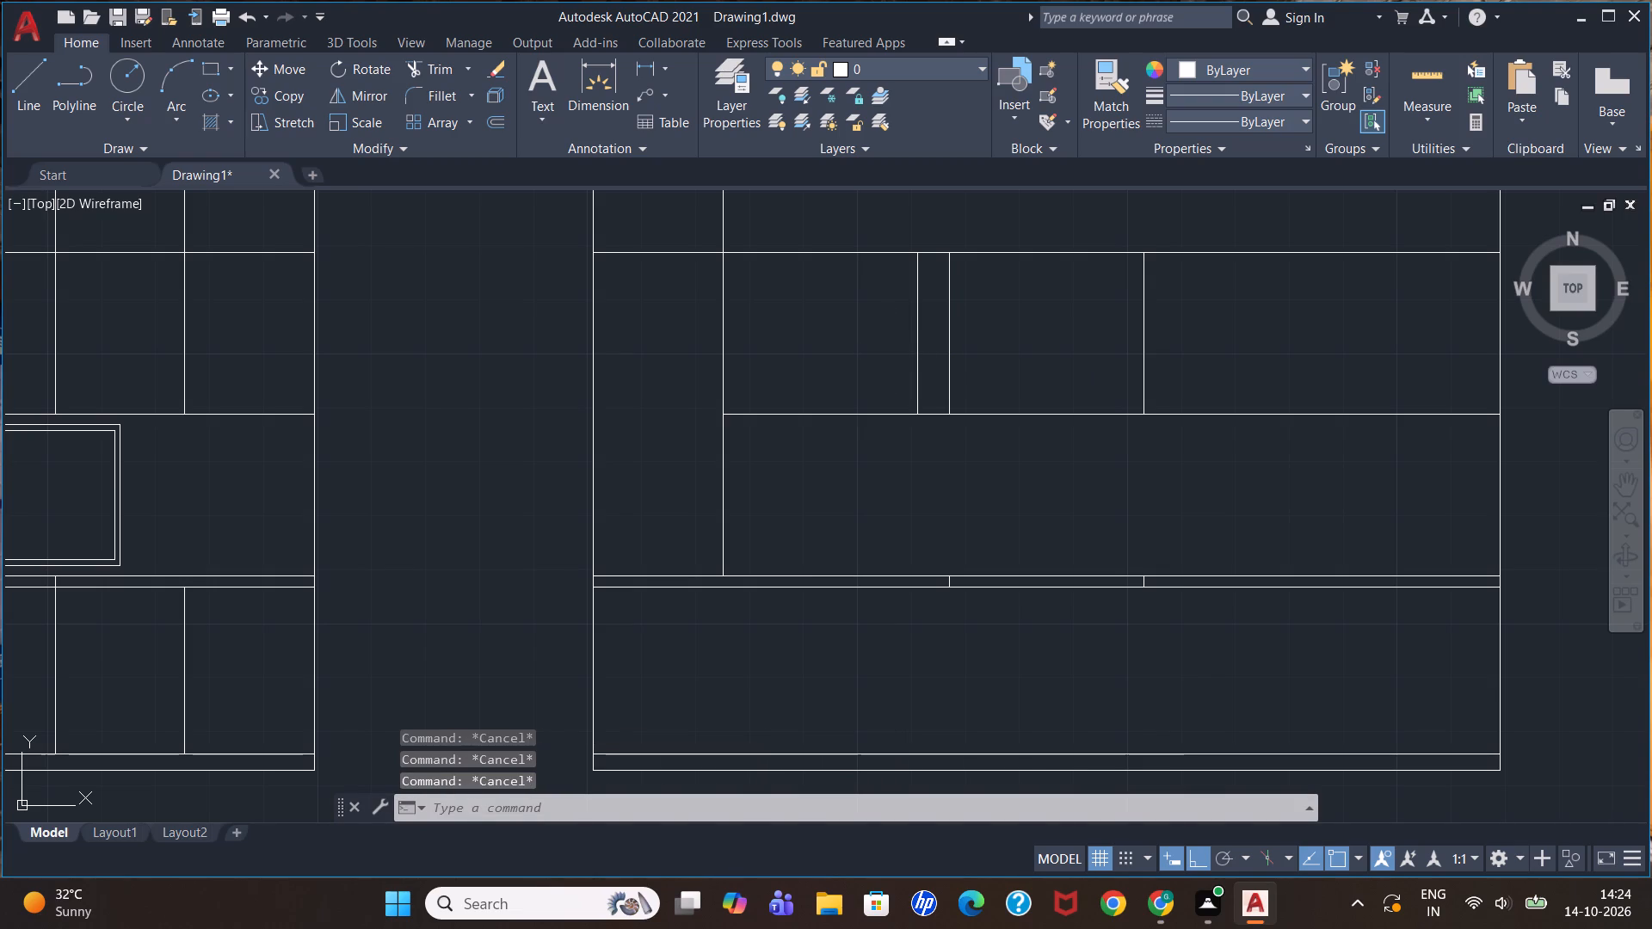
key("o")
key("Return")
key("1")
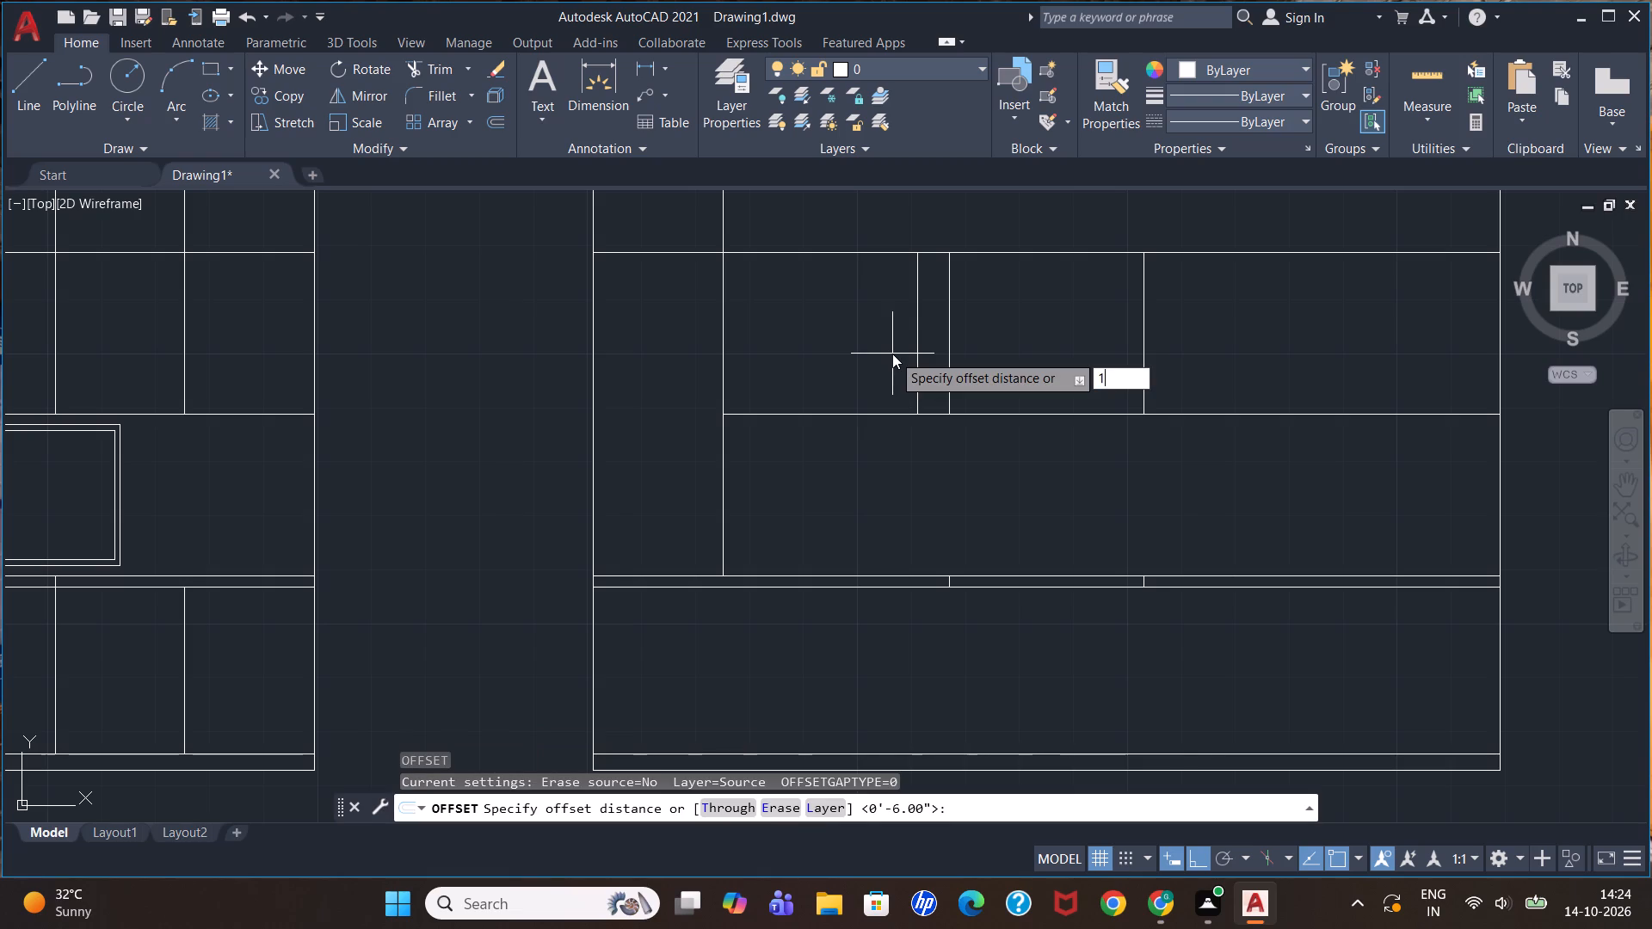
type("'6\"")
key("Return")
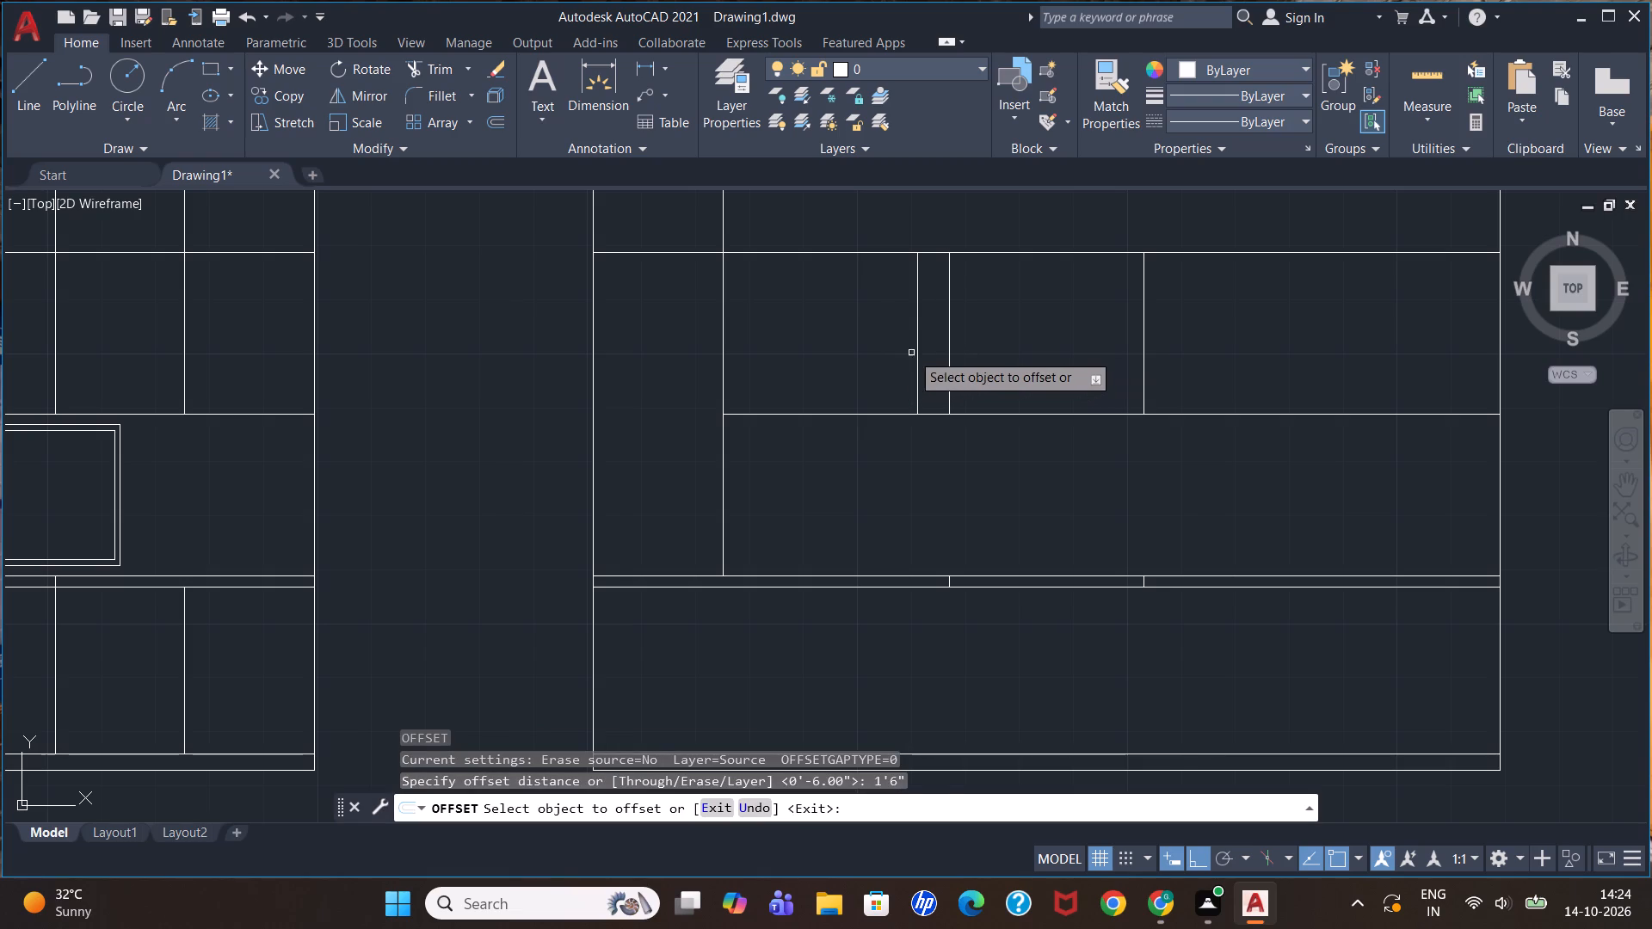
left_click(917, 351)
left_click(767, 365)
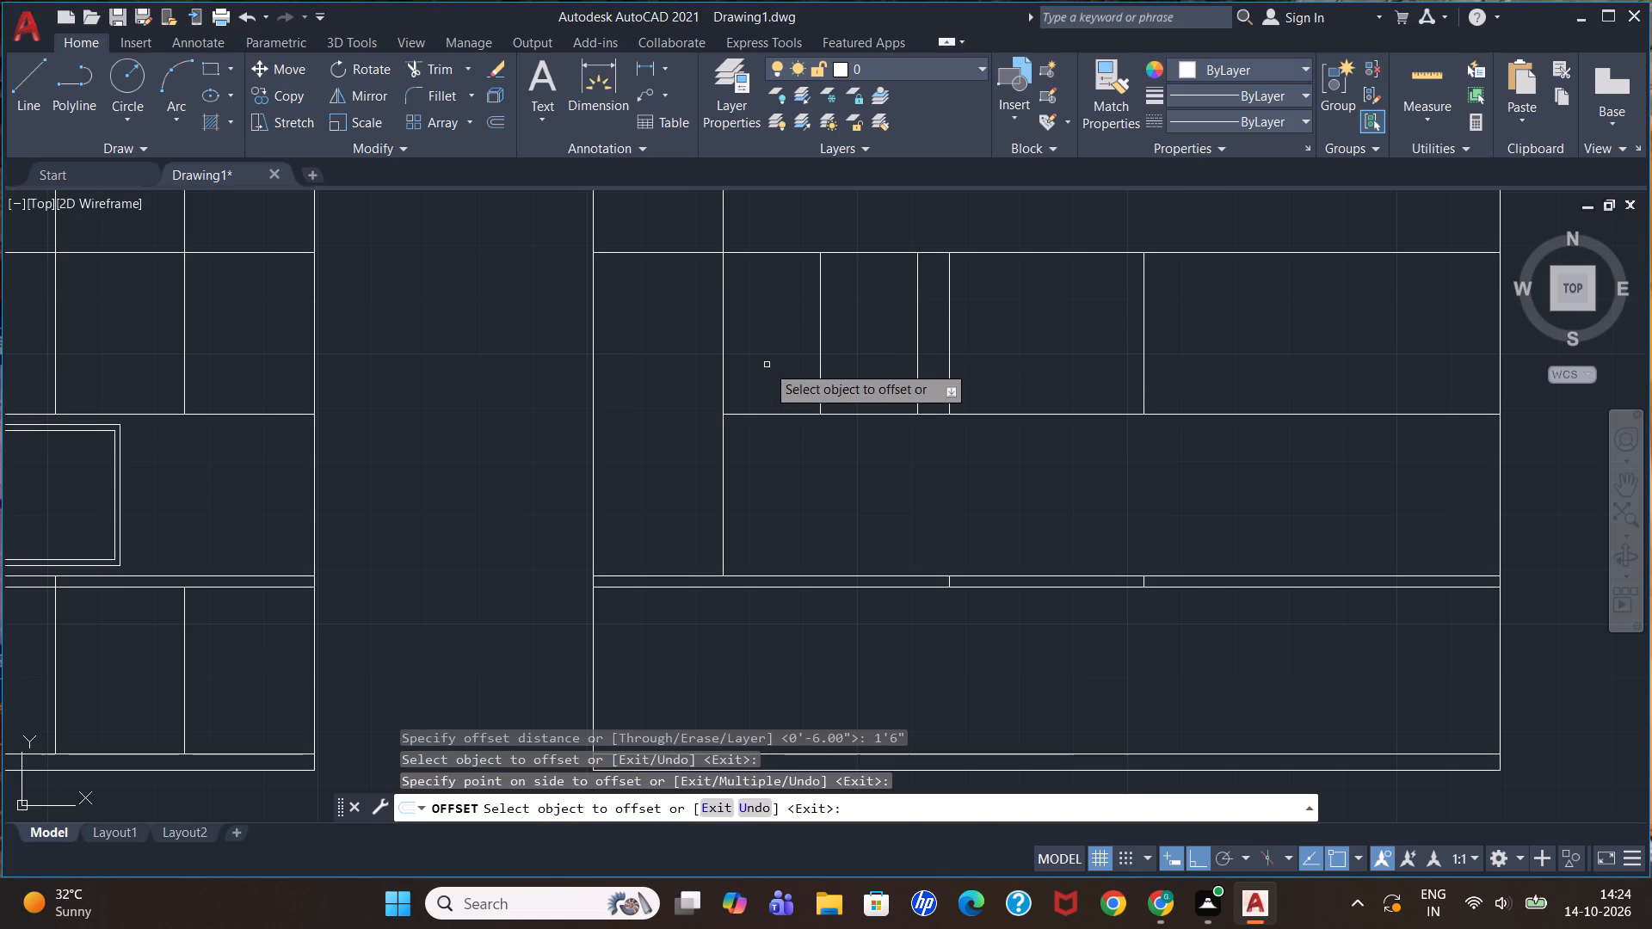
key("Escape")
key("Escape")
key("Escape")
key("Escape")
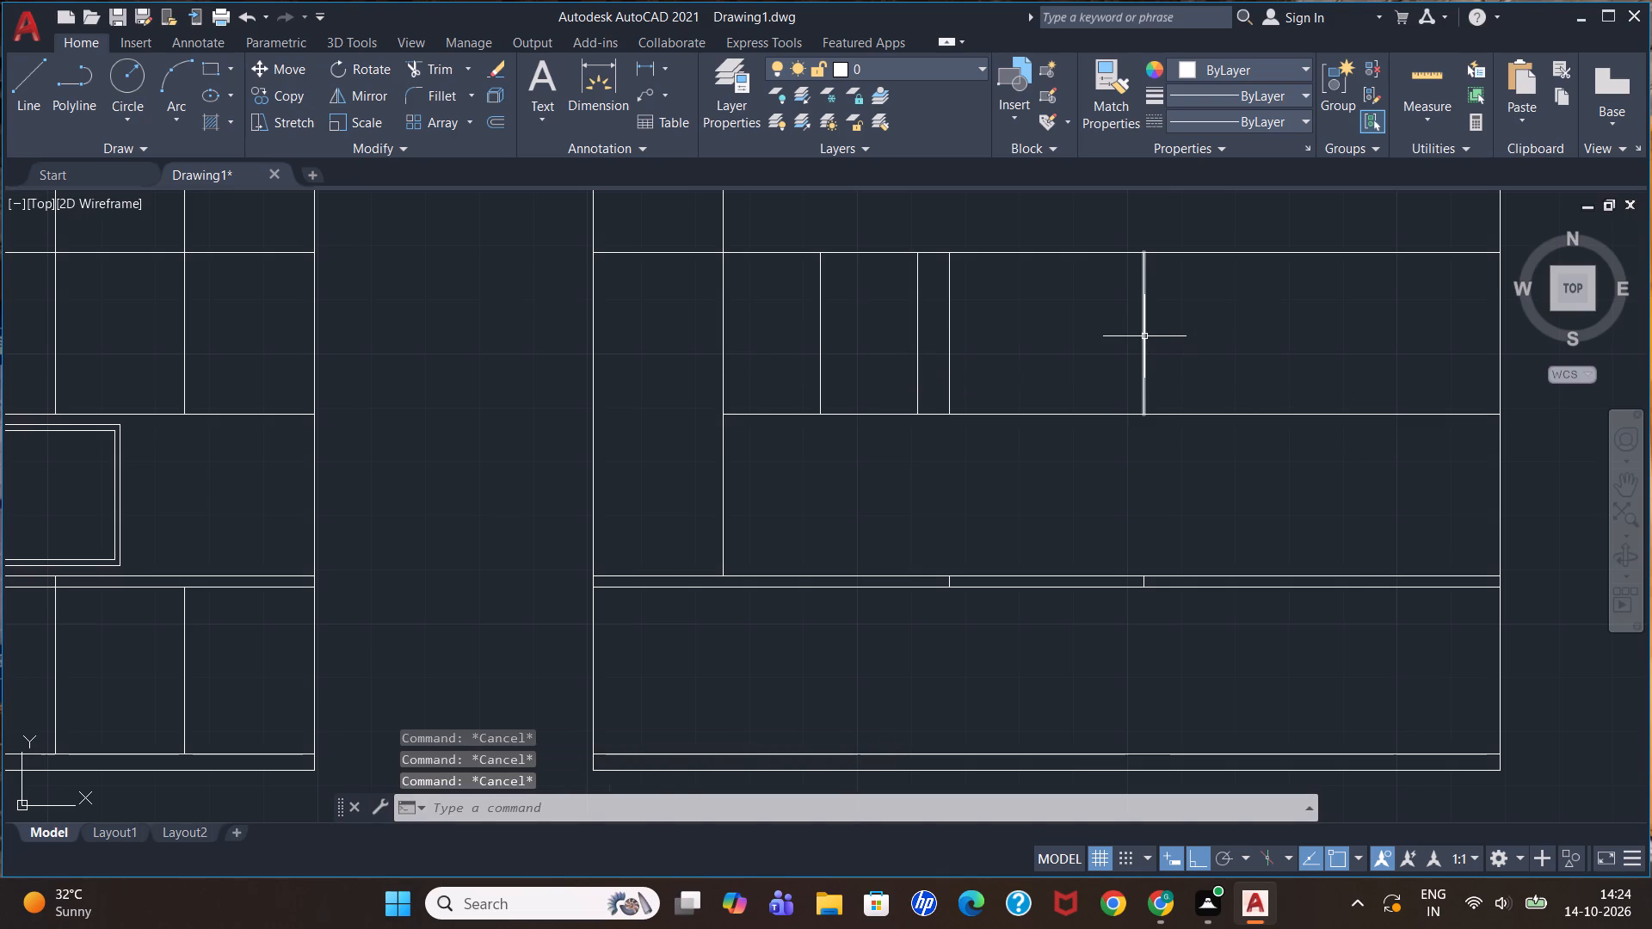
Offset the upper-cabinet line above the stove's right mark 6" to the right.
key("o")
key("Return")
type("6\"")
key("Return")
left_click(1145, 333)
left_click(1230, 330)
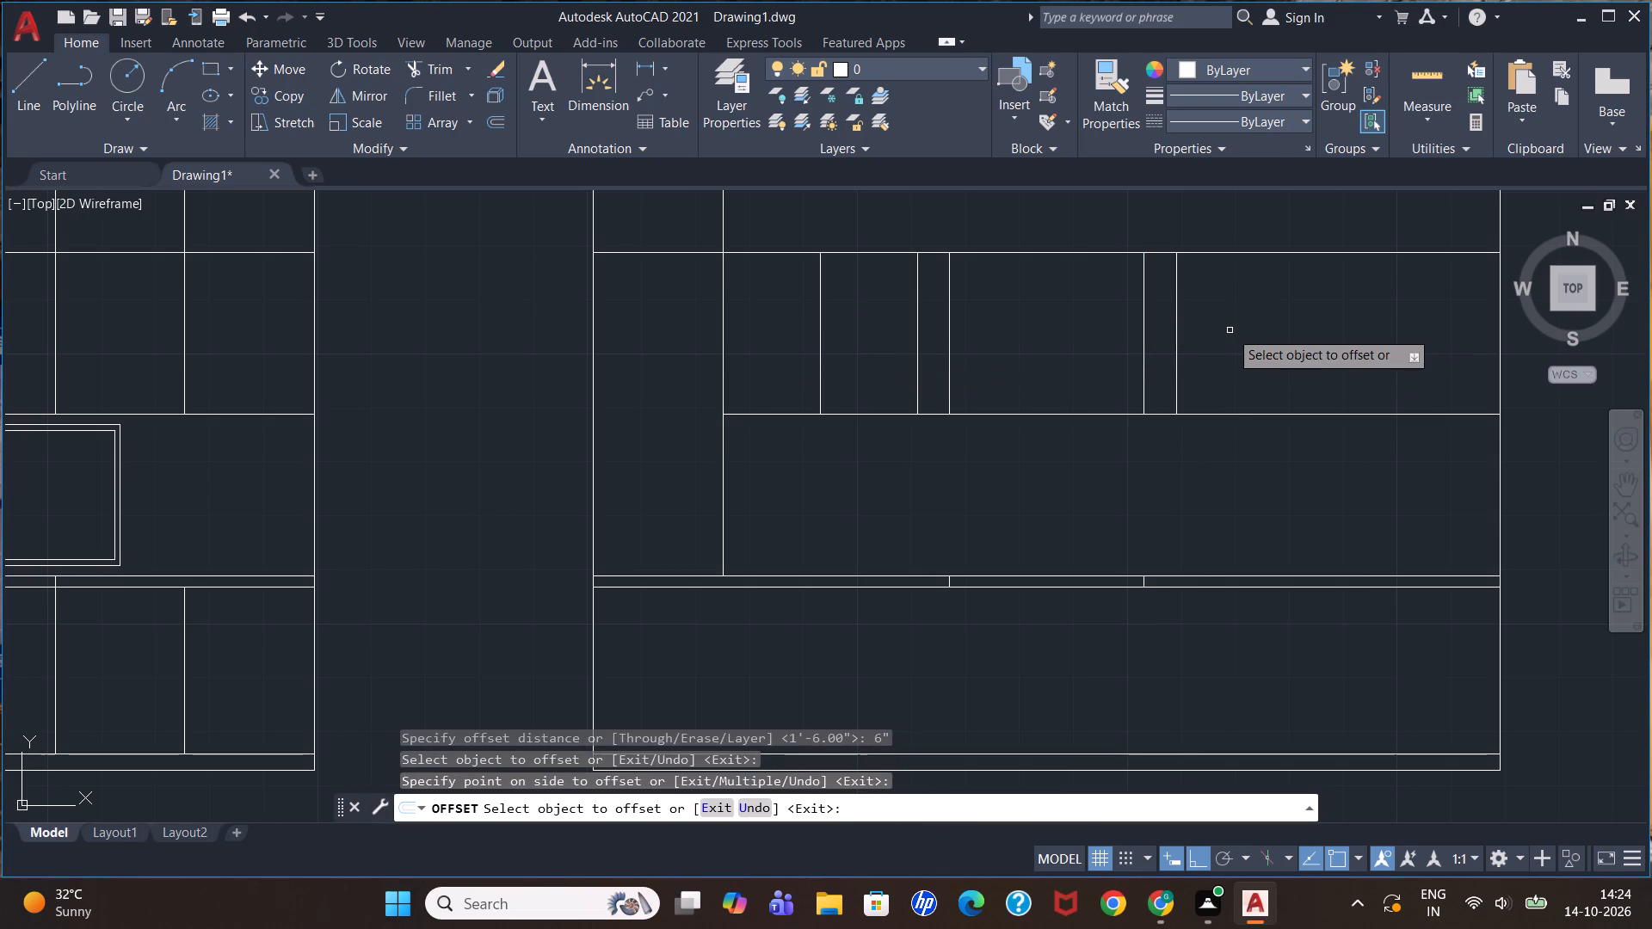
key("Escape")
Check the horizontal distance from the right-hand 6" spacer line to the second elevation's right wall edge.
scroll(1170, 288, "down", 1)
scroll(1026, 361, "down", 2)
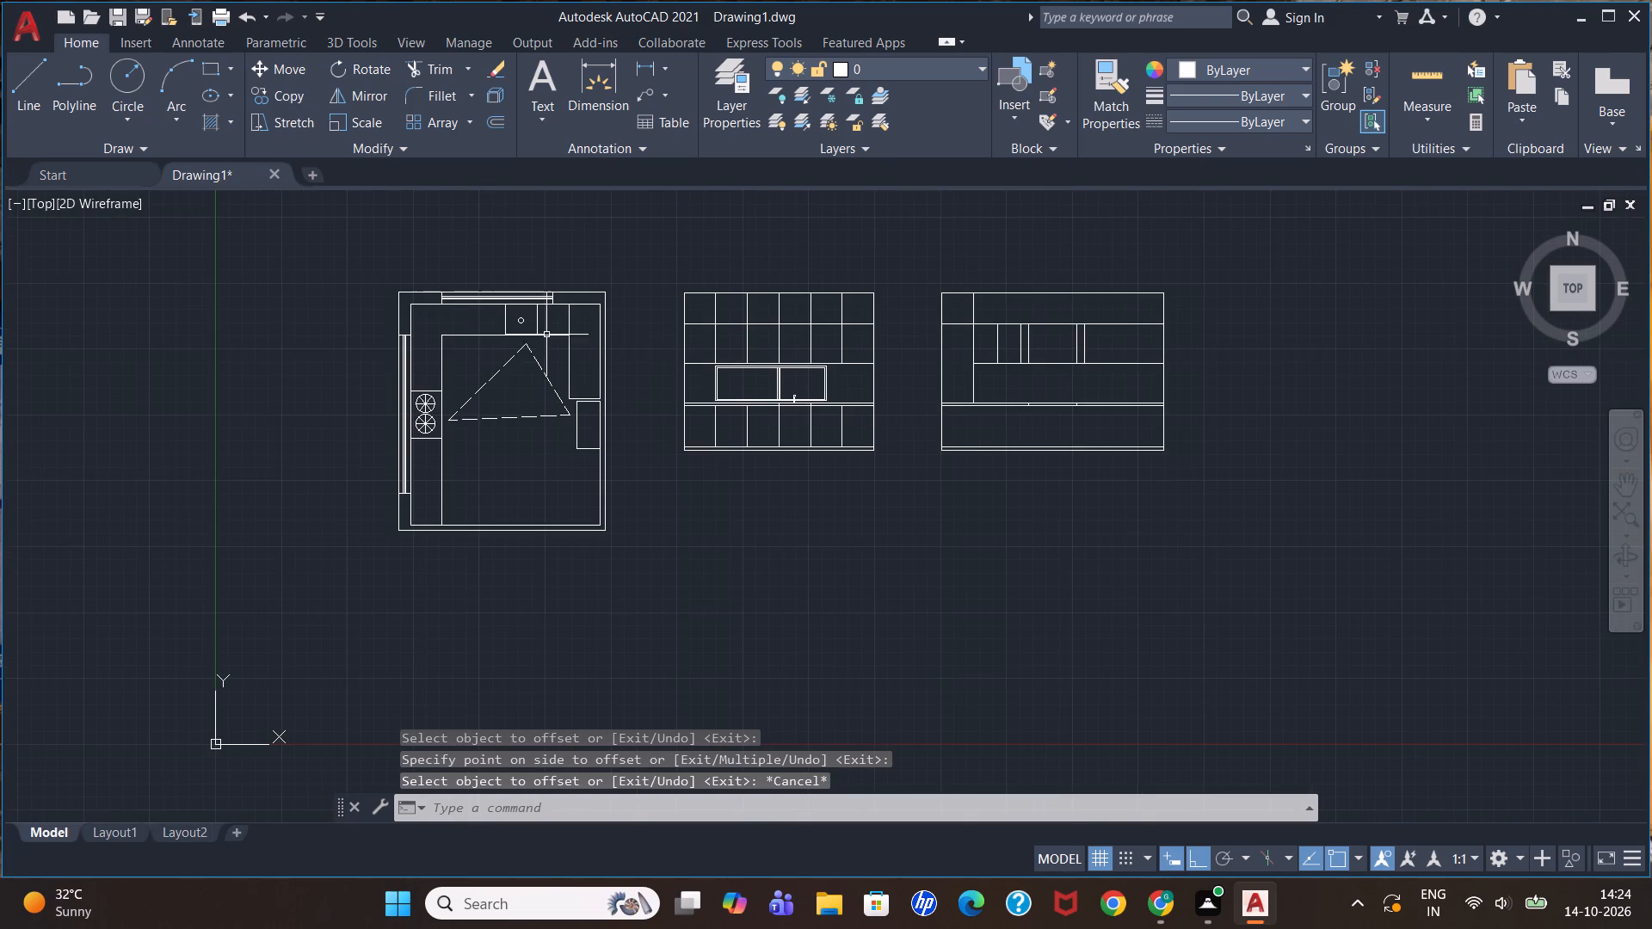
scroll(445, 313, "up", 1)
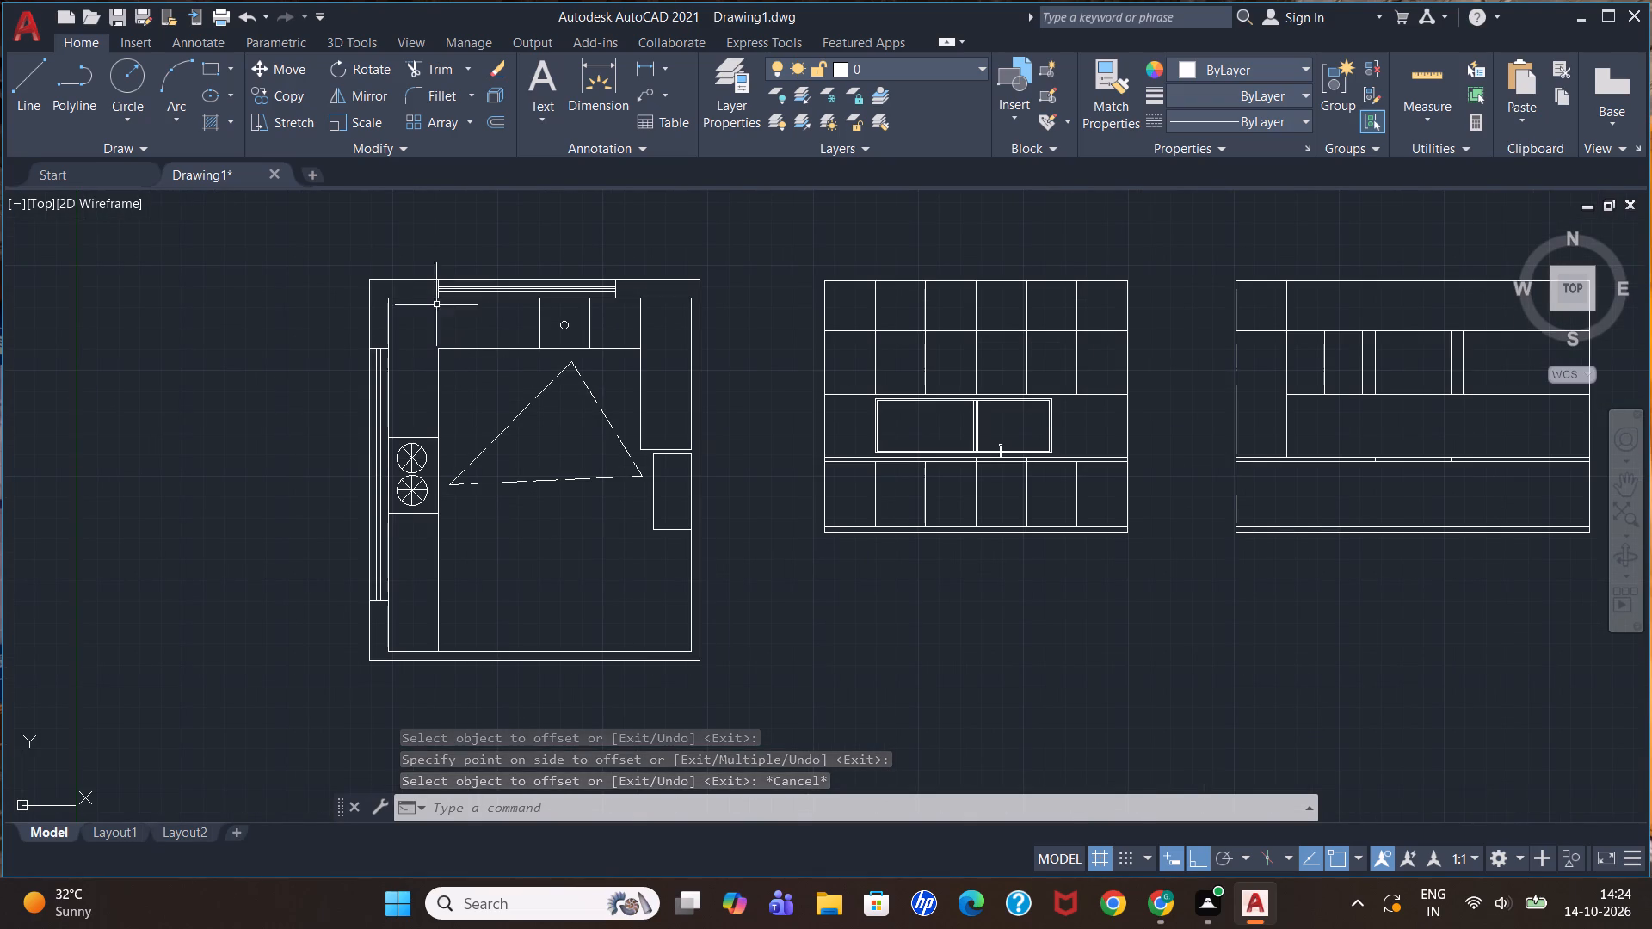
scroll(897, 566, "down", 1)
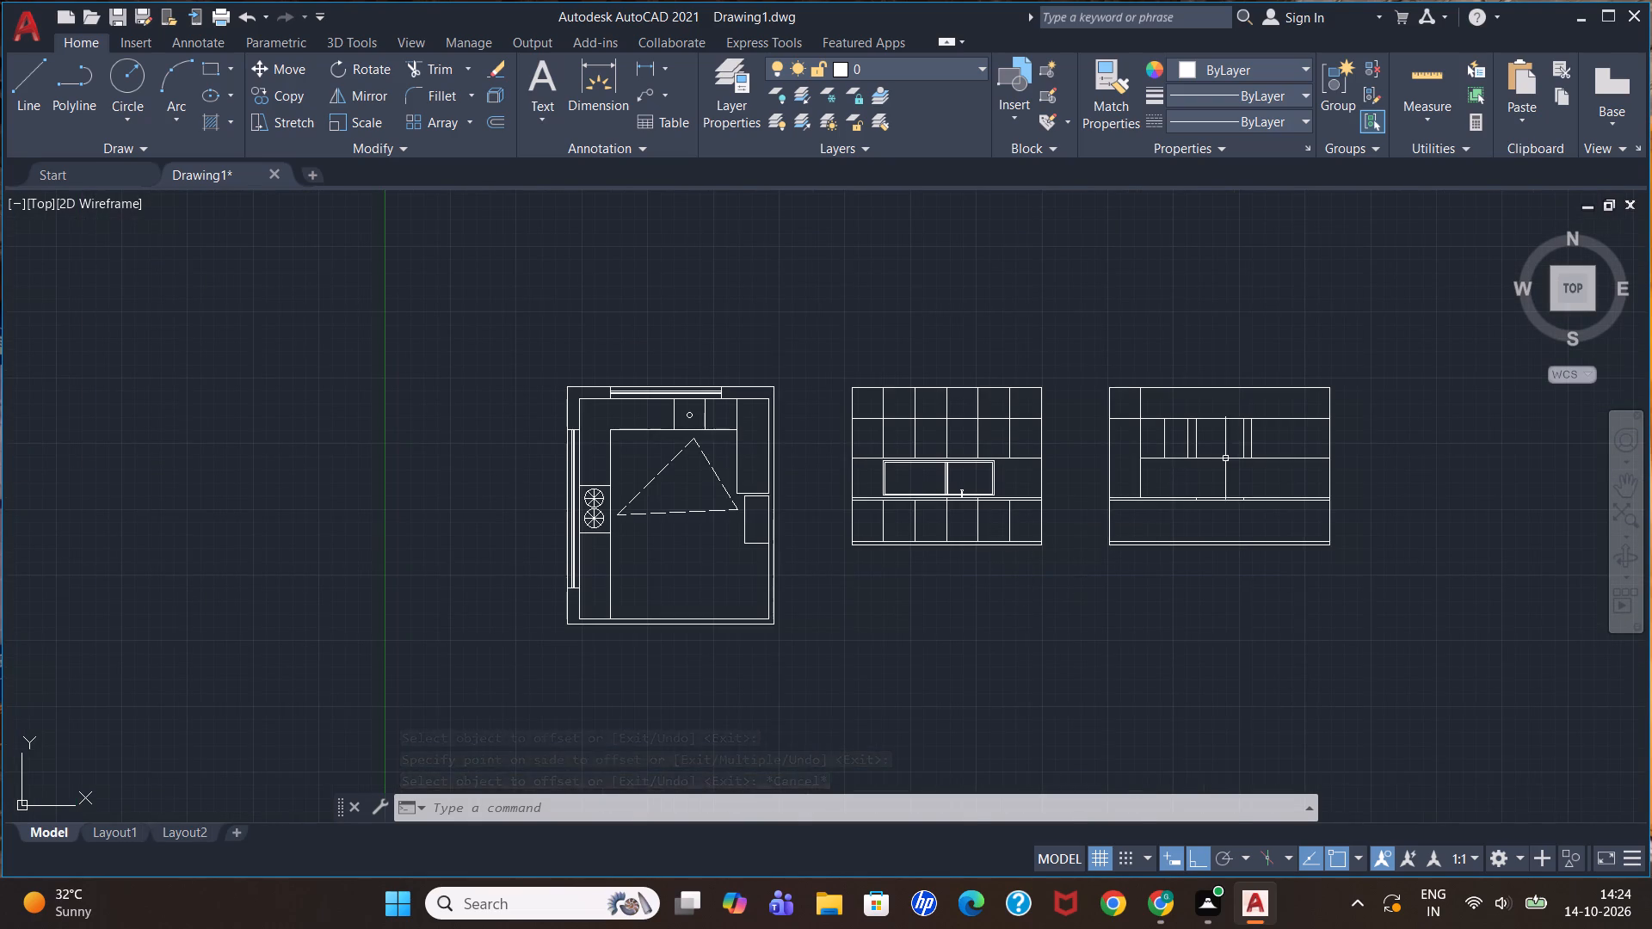
scroll(1341, 433, "up", 2)
scroll(1262, 495, "up", 1)
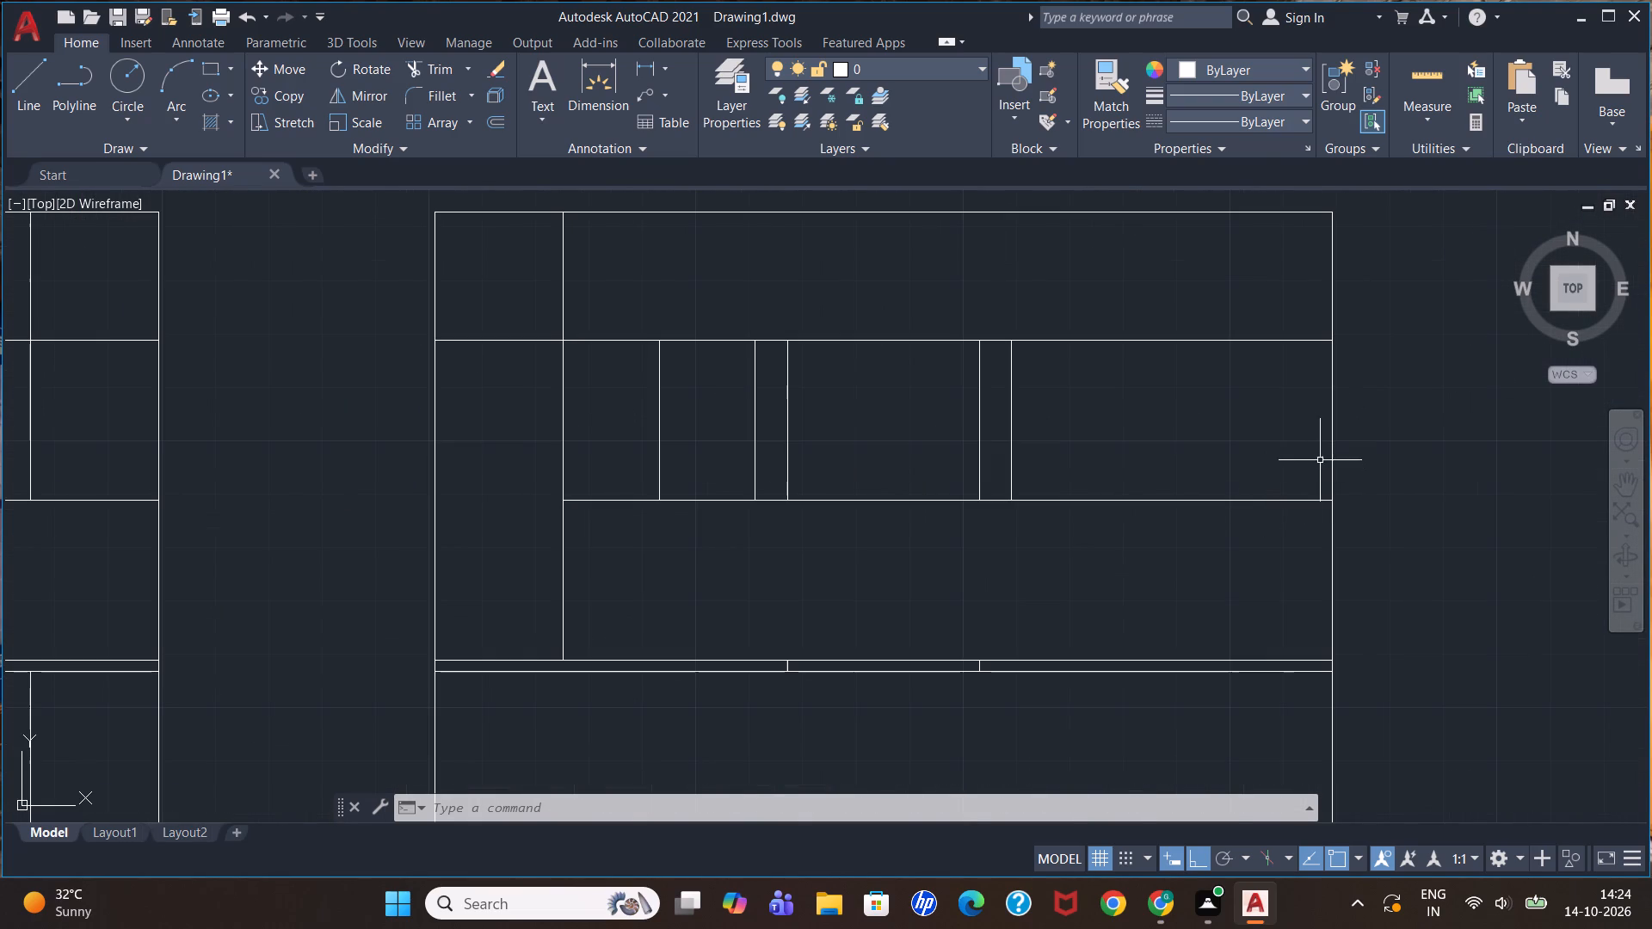
left_click(638, 66)
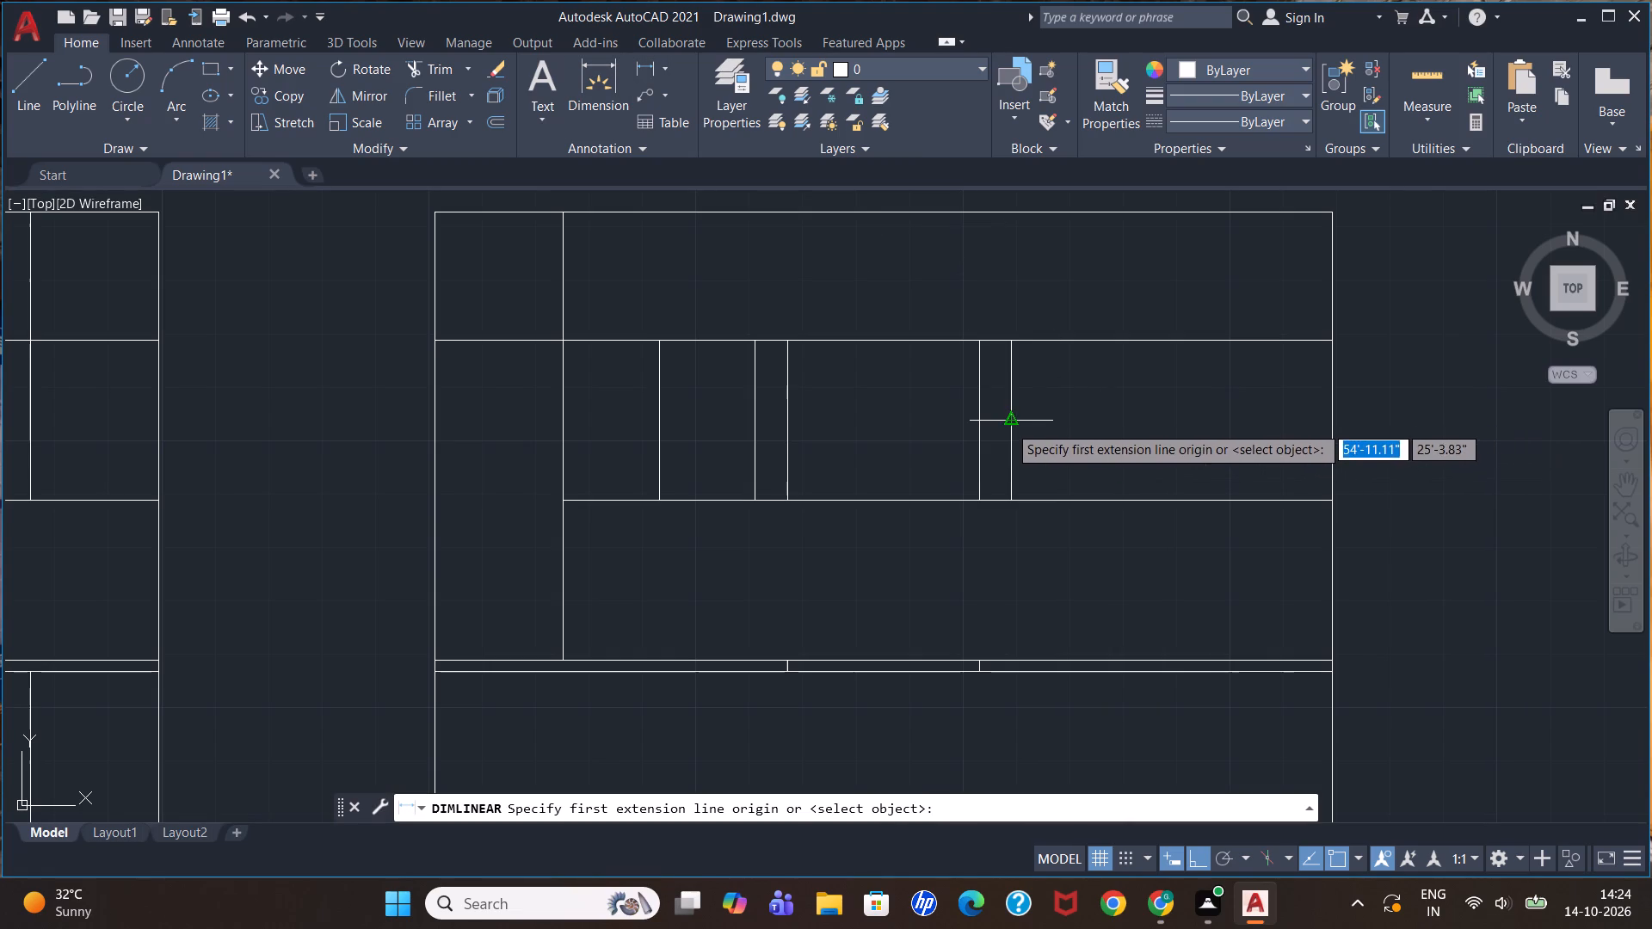
left_click(1008, 423)
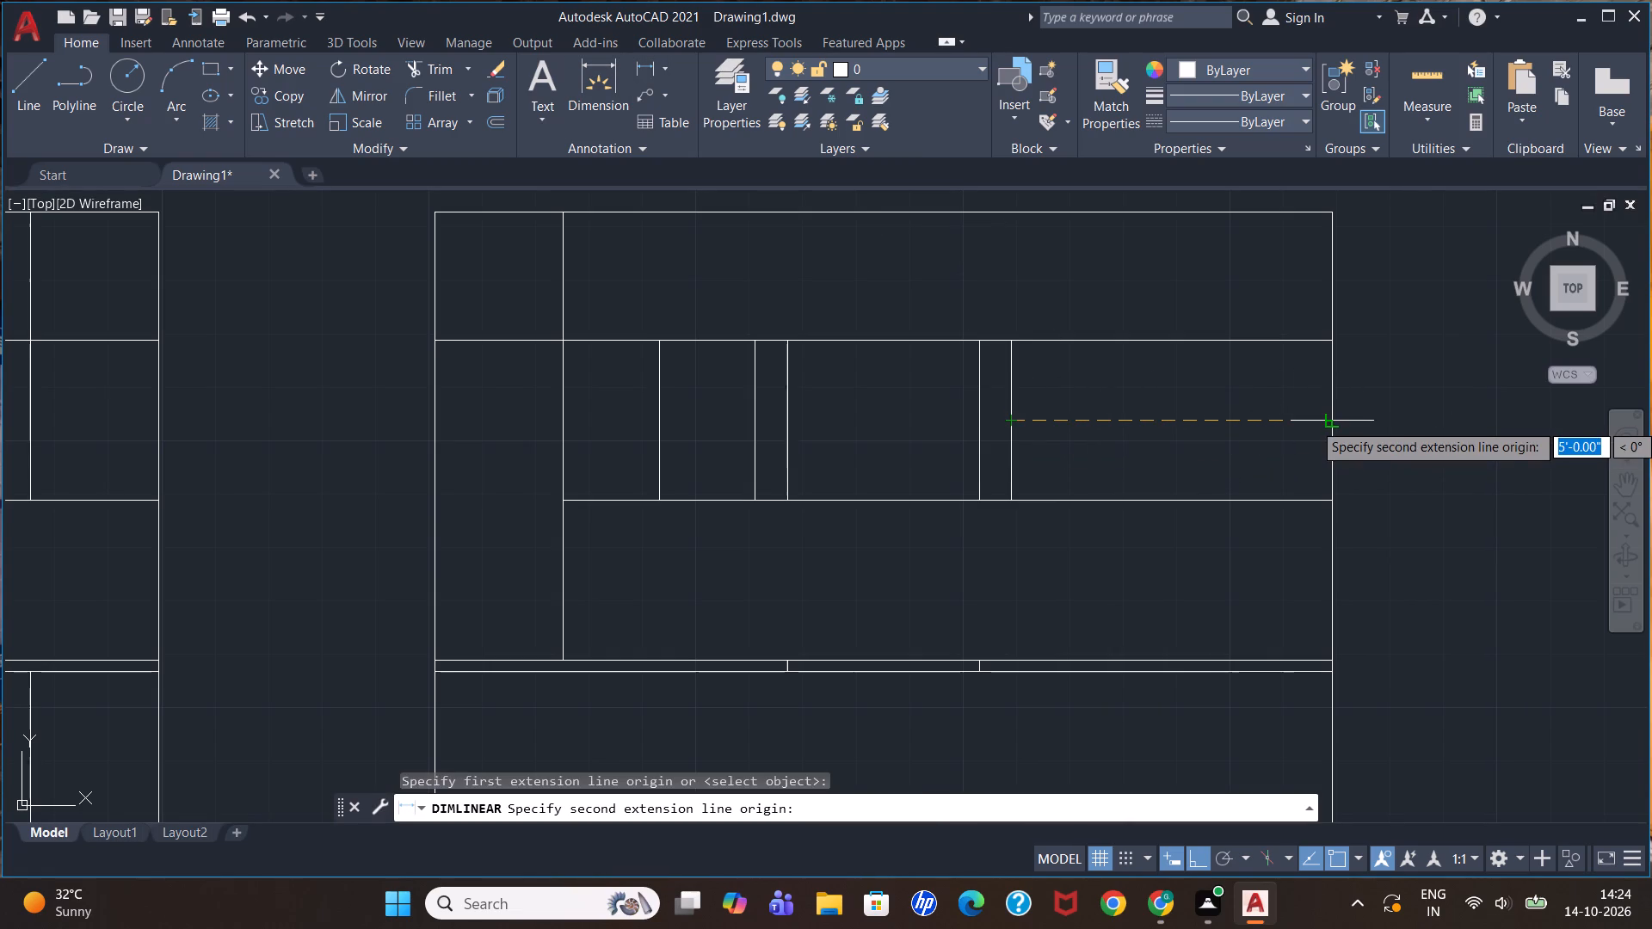
key("Escape")
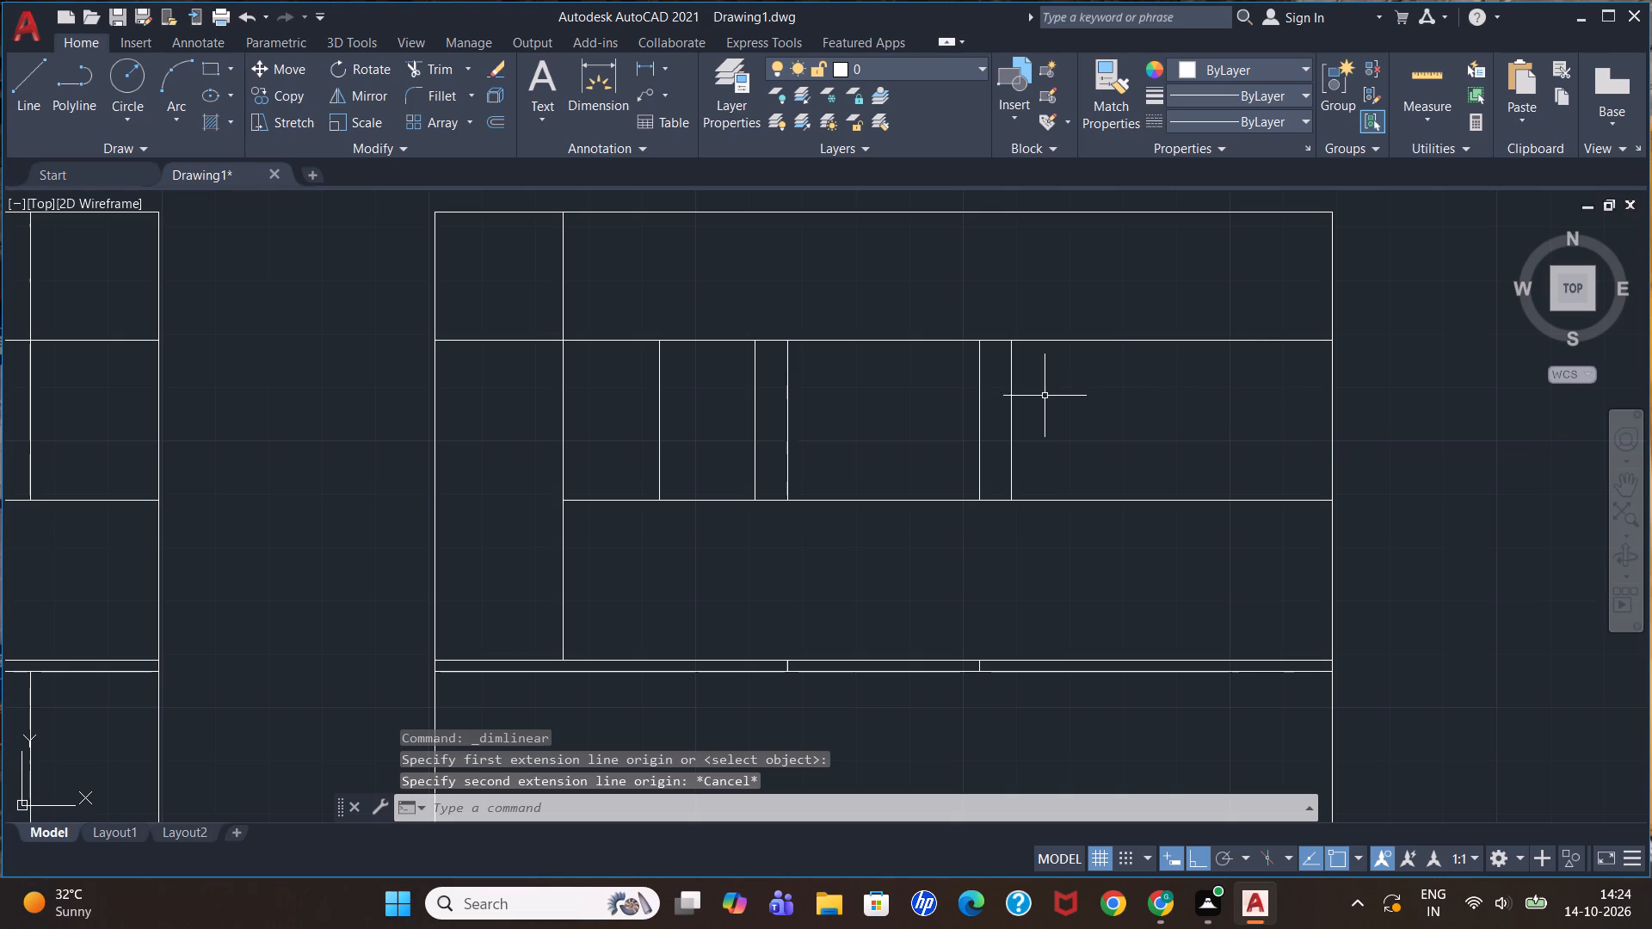
Offset the right-hand 6" spacer line 1'6" to the right, and offset the resulting line another 1'6" right.
key("o")
key("Return")
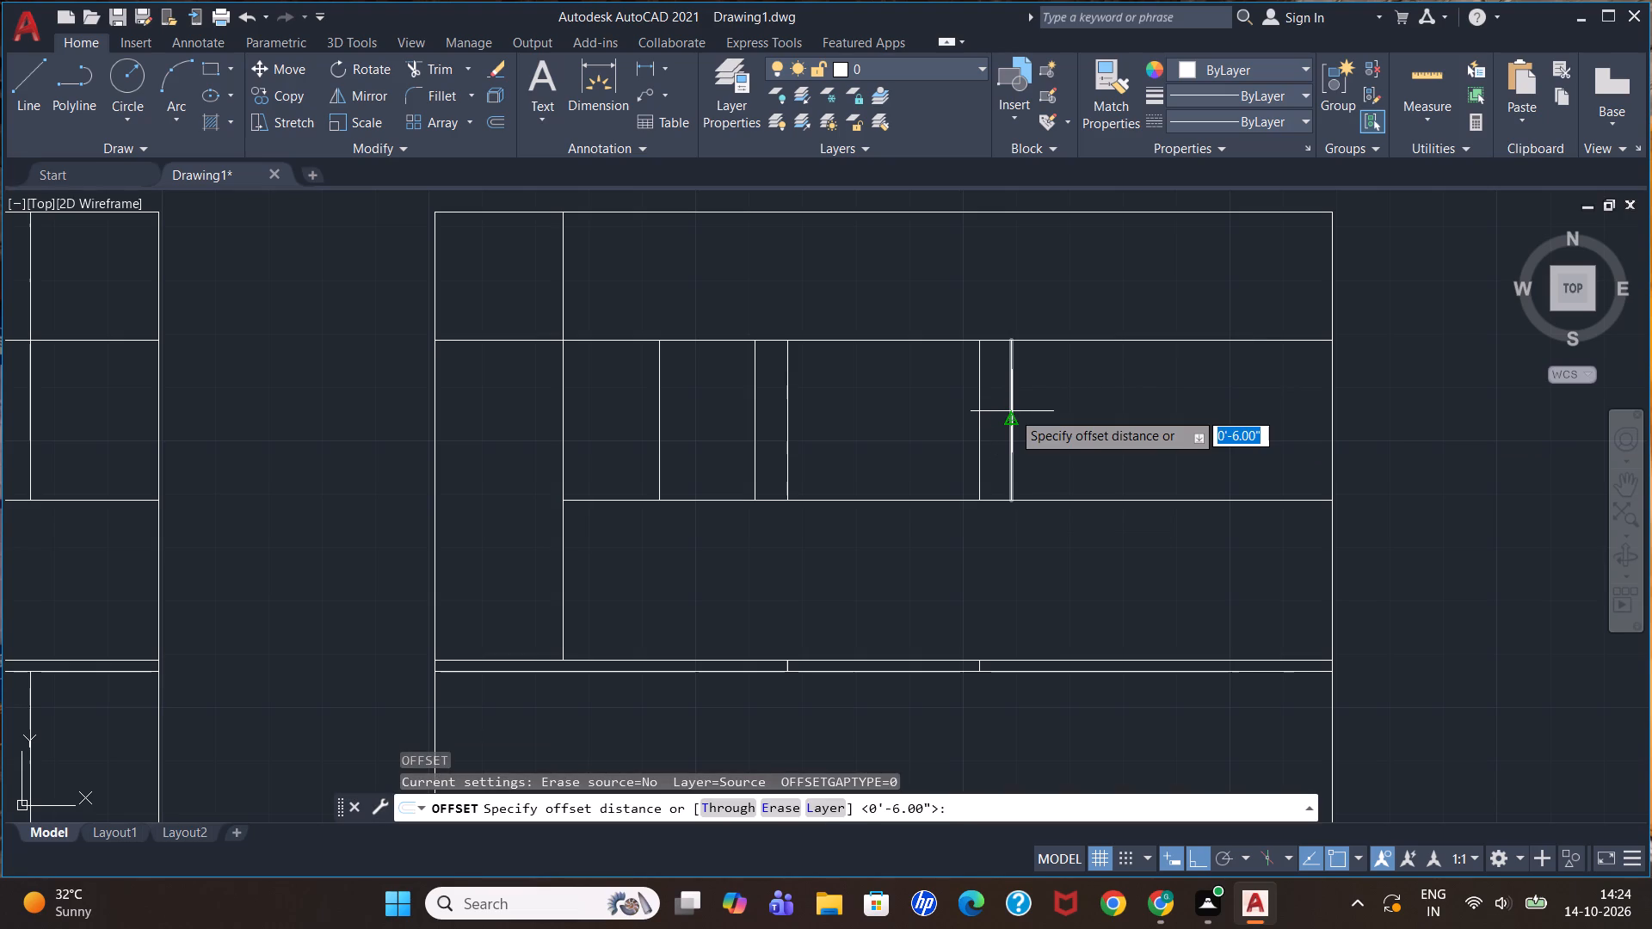
key("1")
type("'6\"")
key("Return")
left_click(1012, 411)
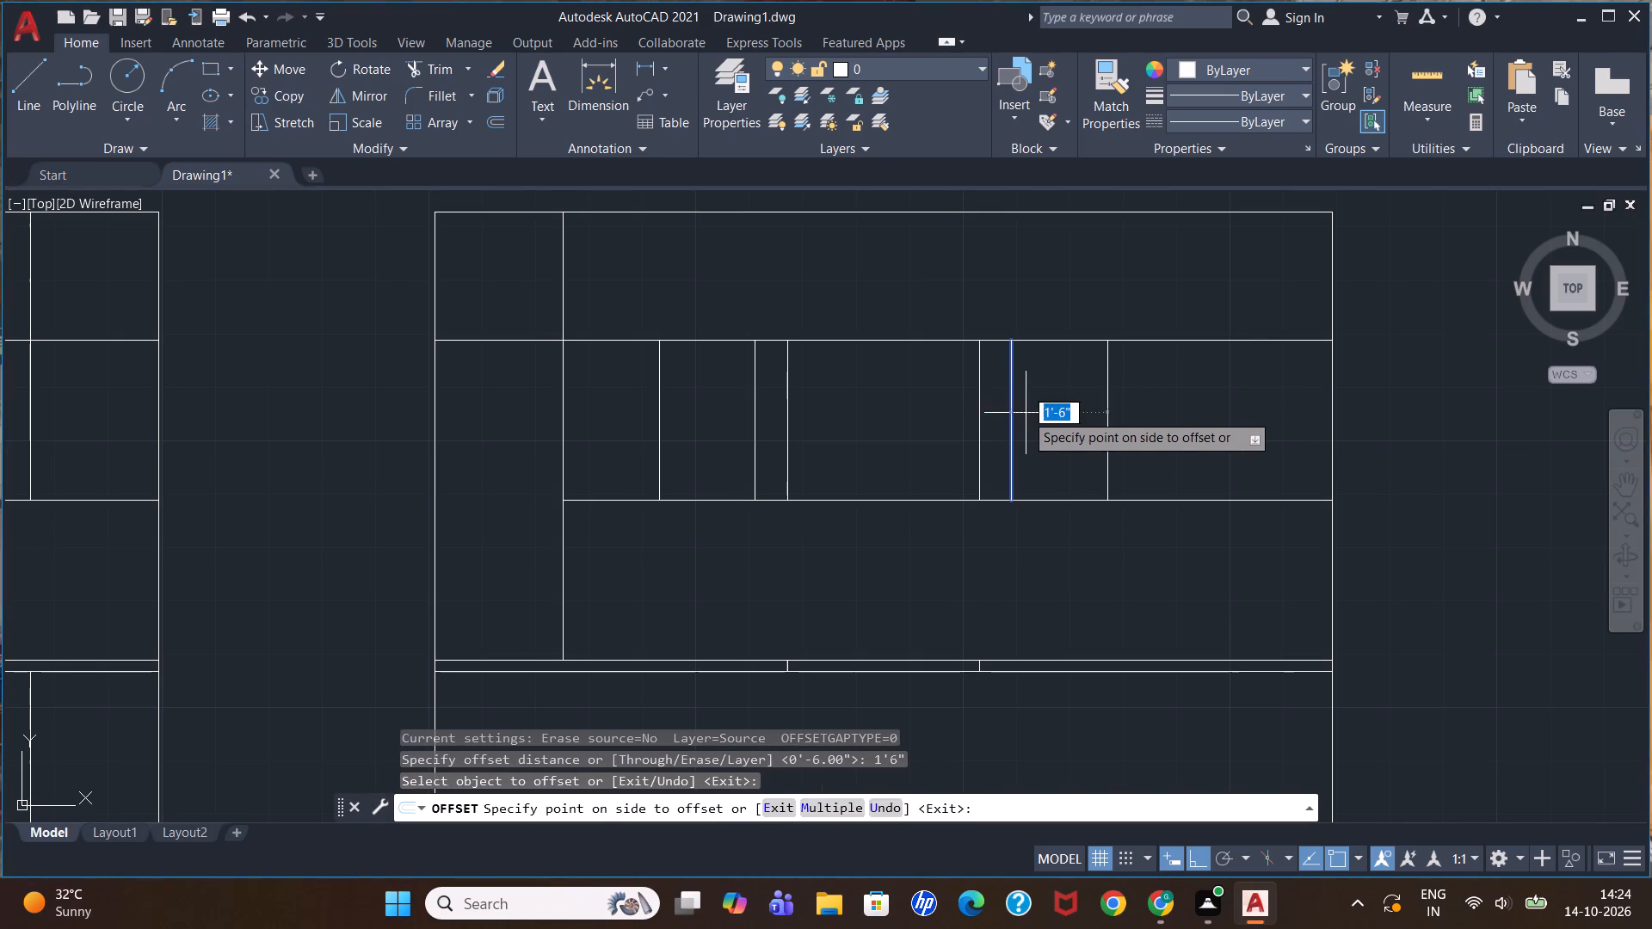
left_click(1054, 409)
left_click(1106, 420)
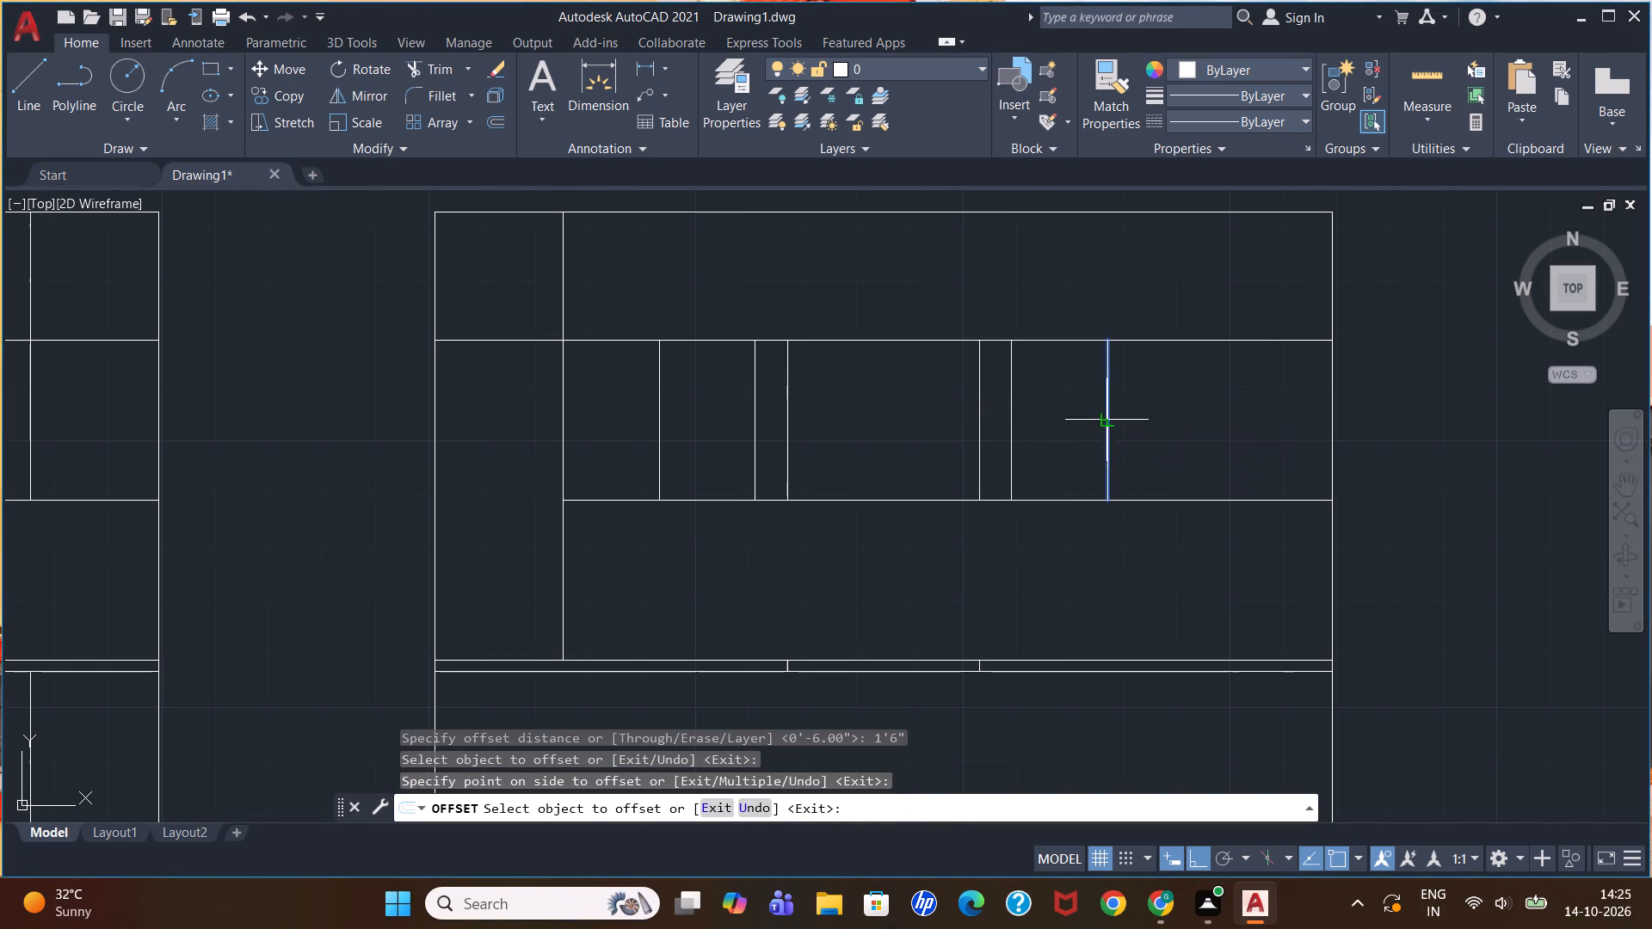
left_click(1191, 433)
key("Escape")
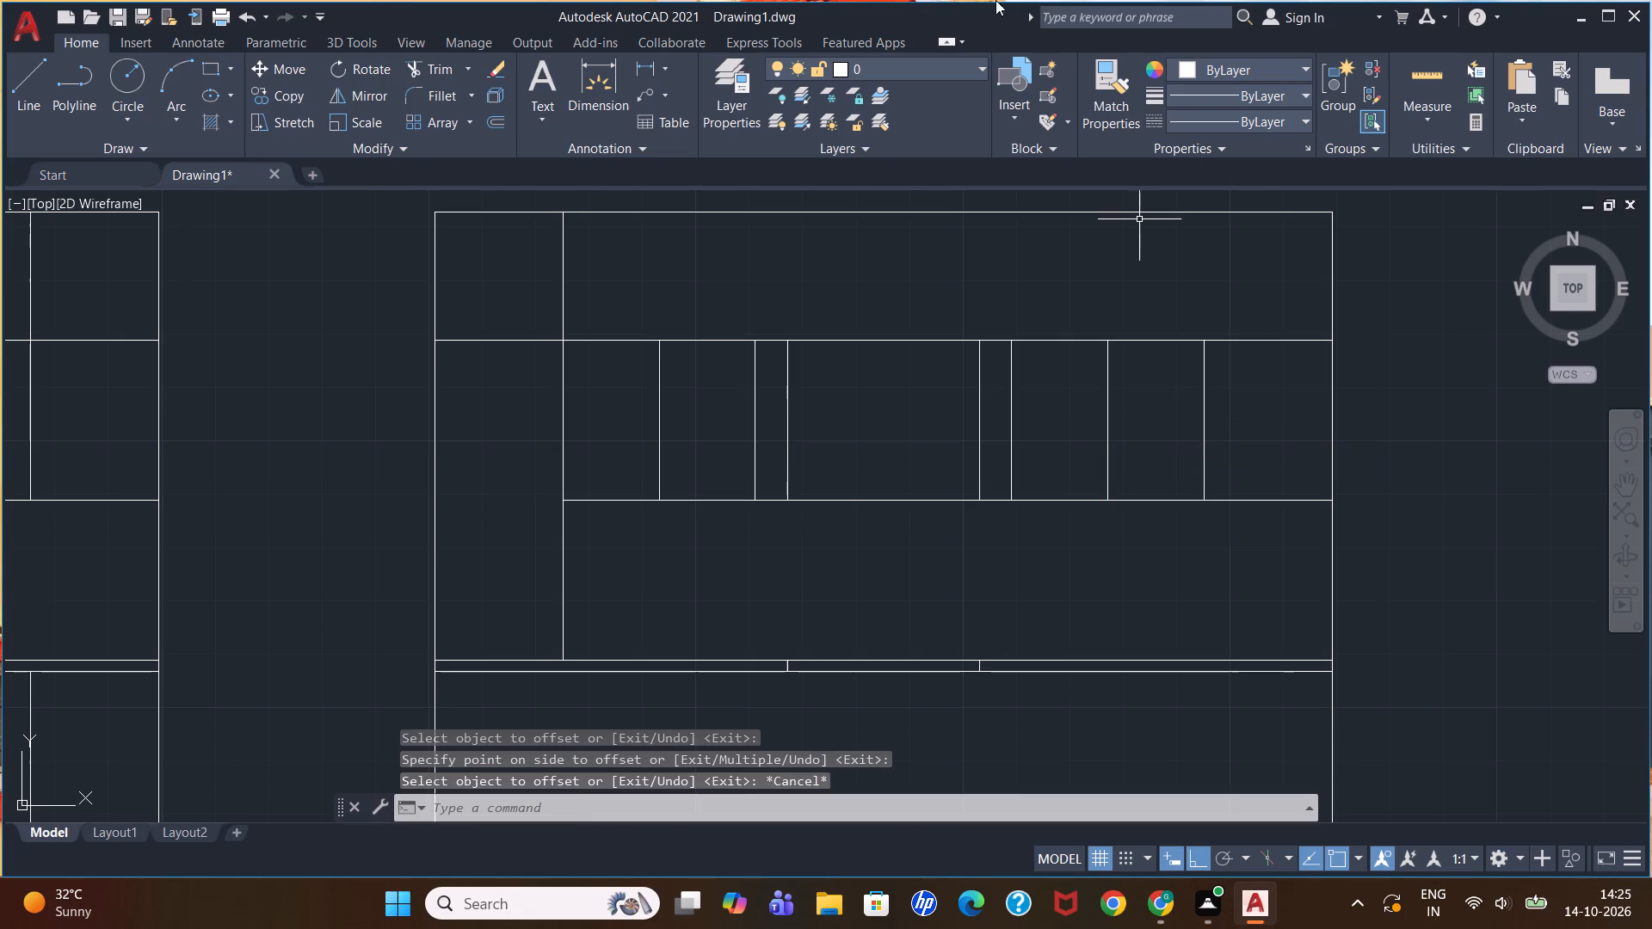
Check the remaining width between the last upper-cabinet divider and the second elevation's right wall edge.
left_click(633, 75)
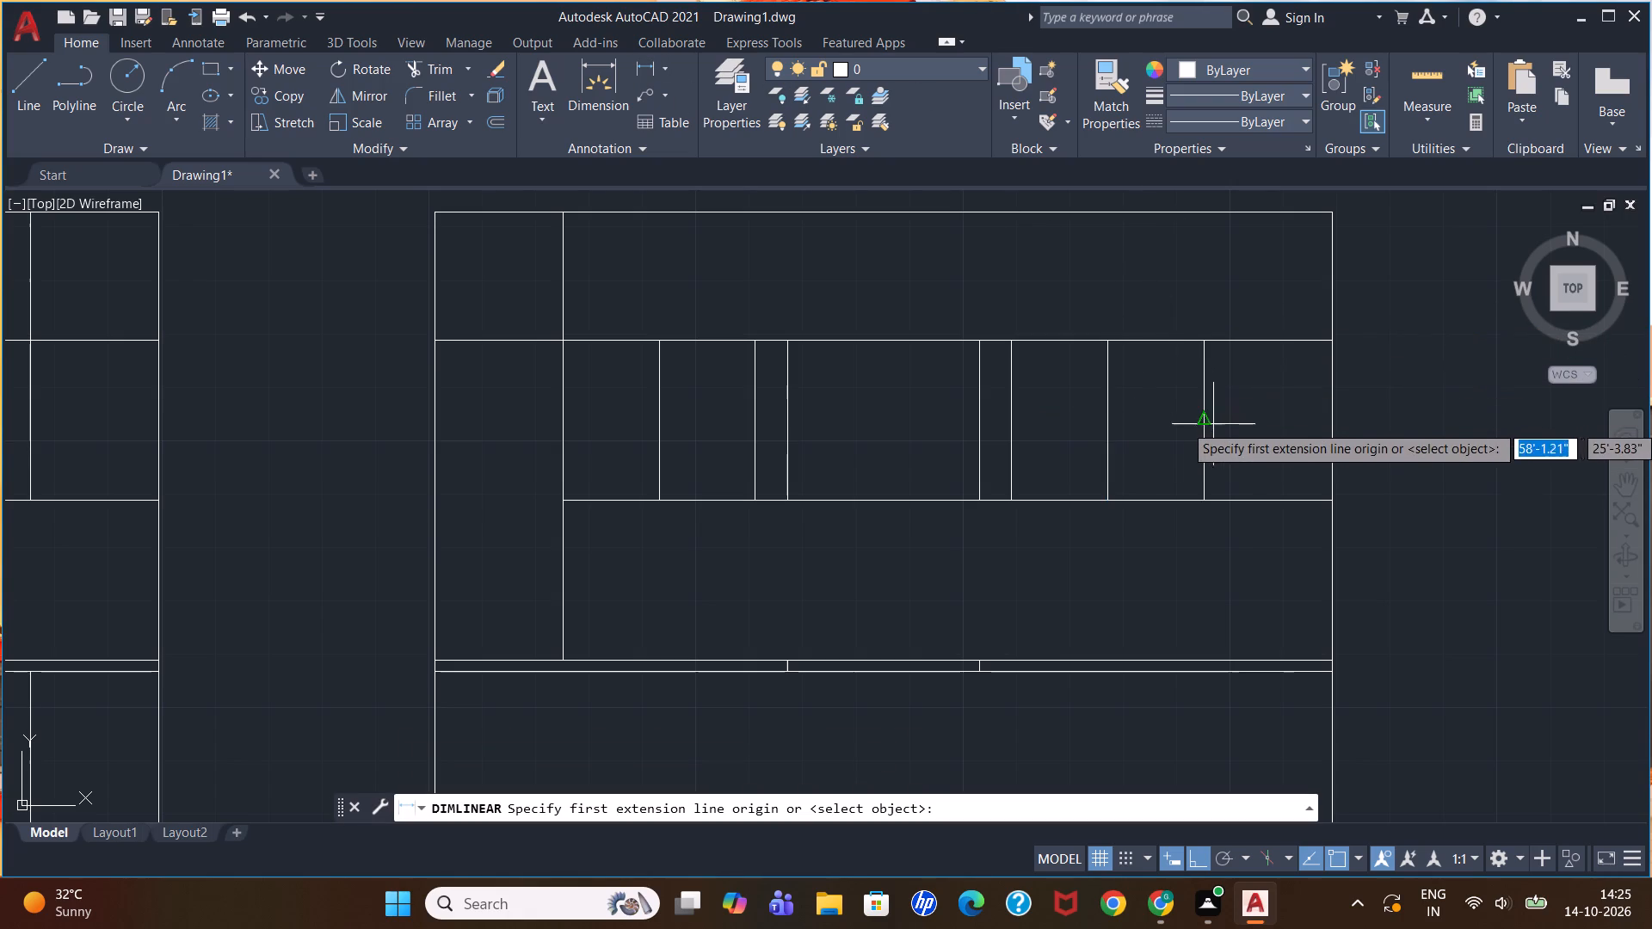
left_click(1205, 424)
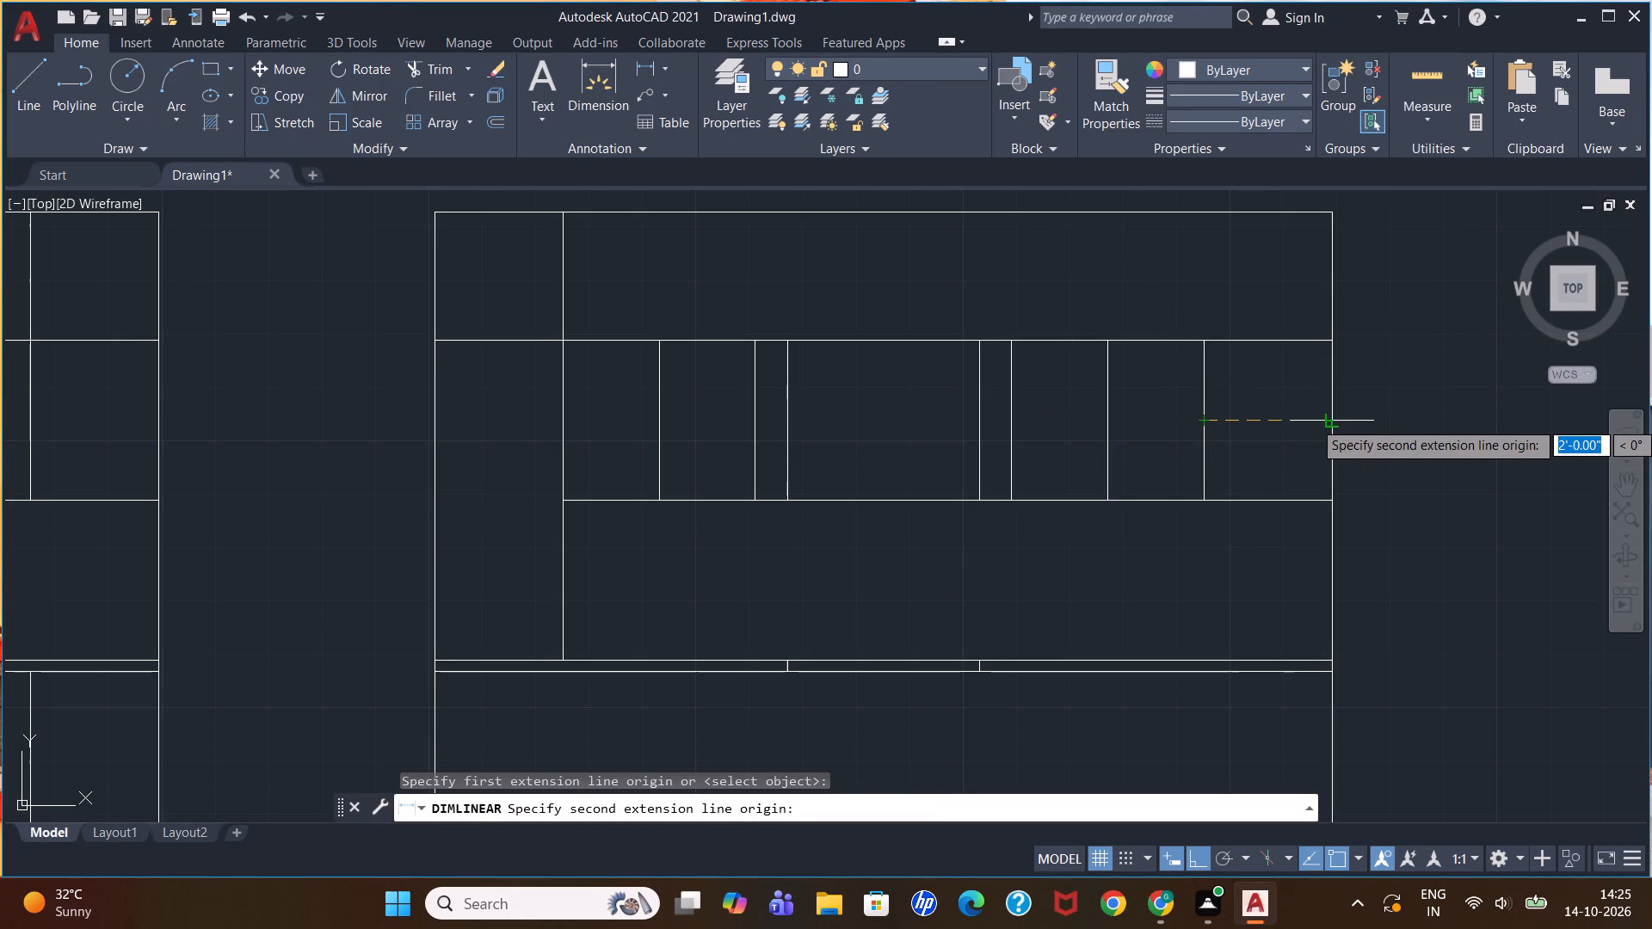
key("Escape")
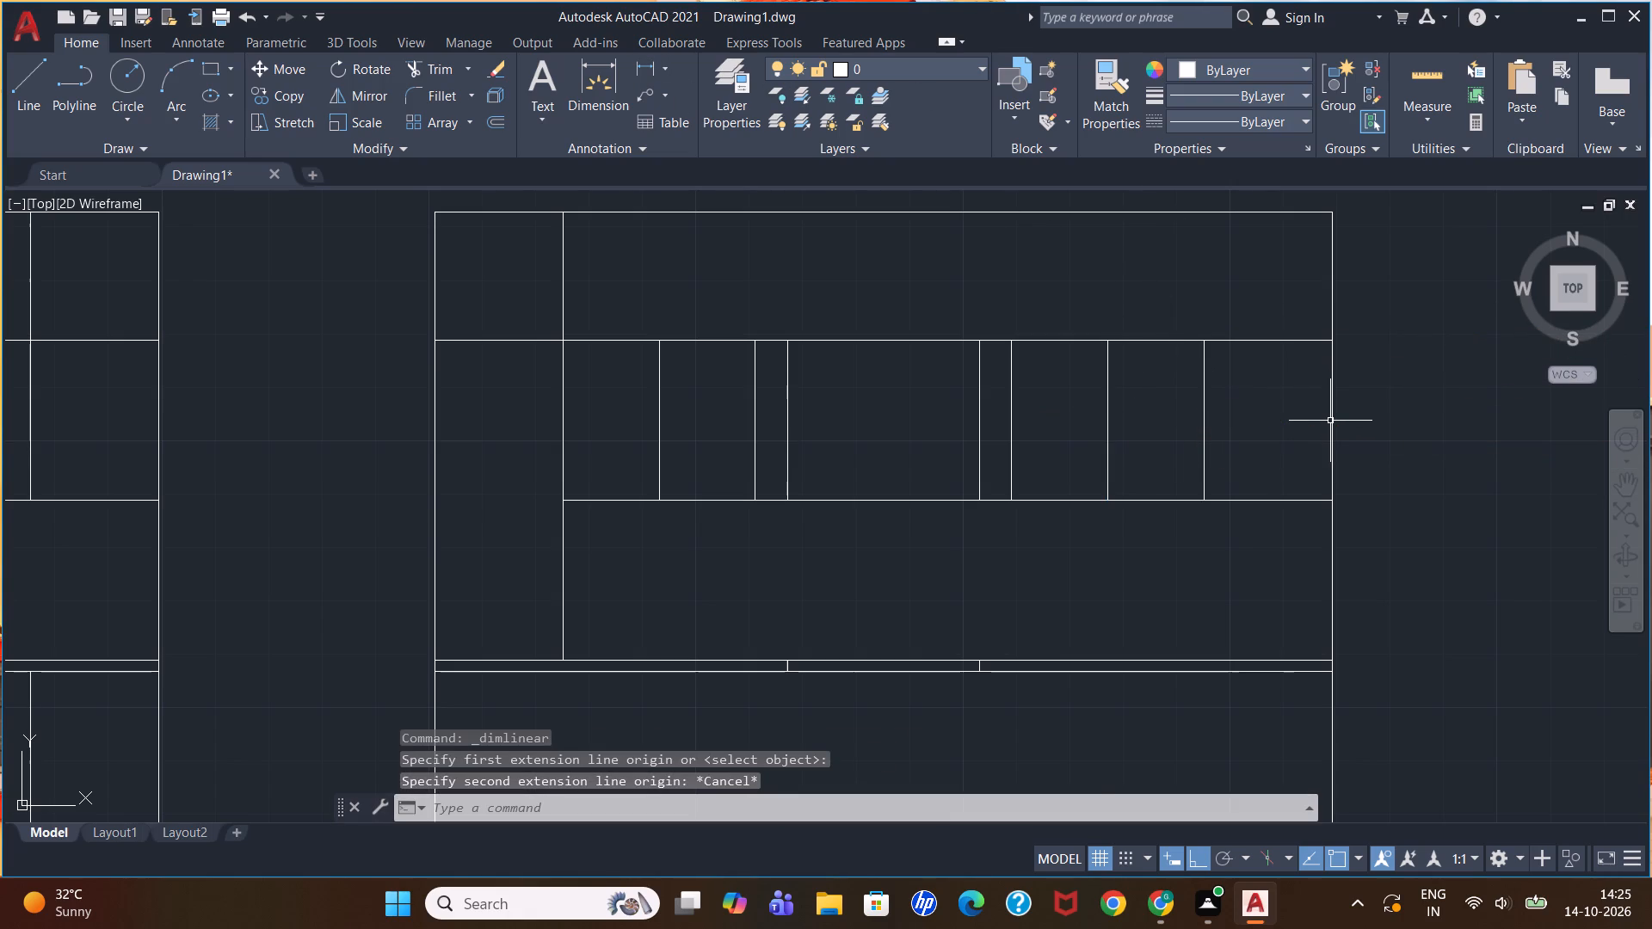
Offset the upper-cabinet line above the stove's left mark 1'6" to the right, splitting the cabinet above the stove in half.
scroll(1330, 421, "down", 1)
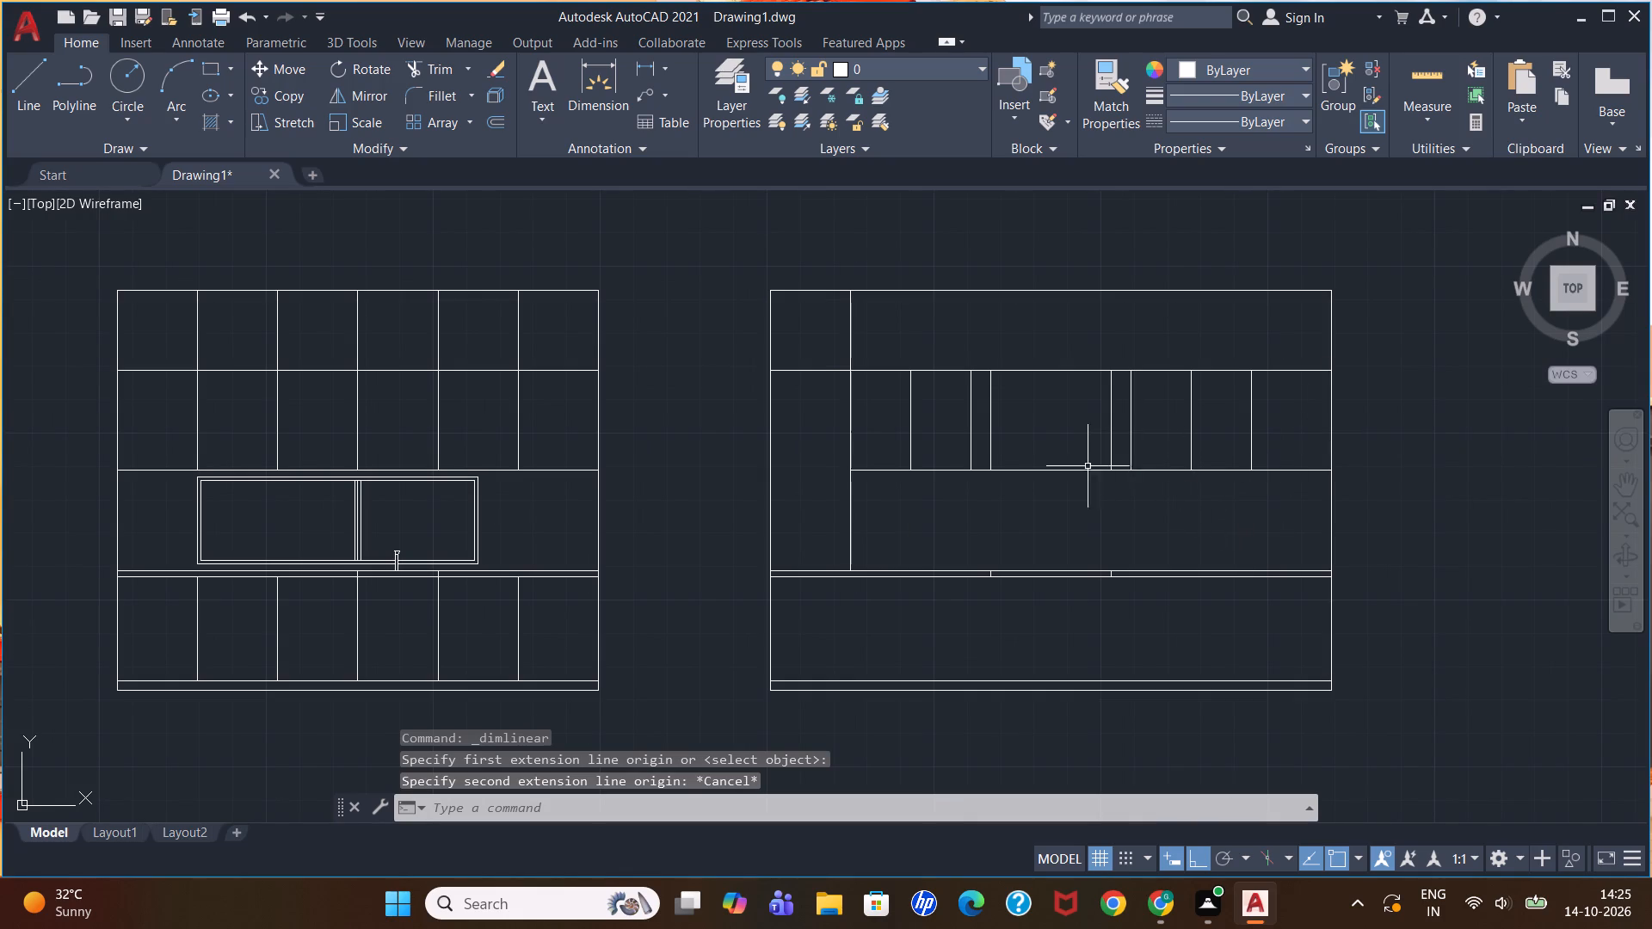
scroll(1027, 425, "up", 1)
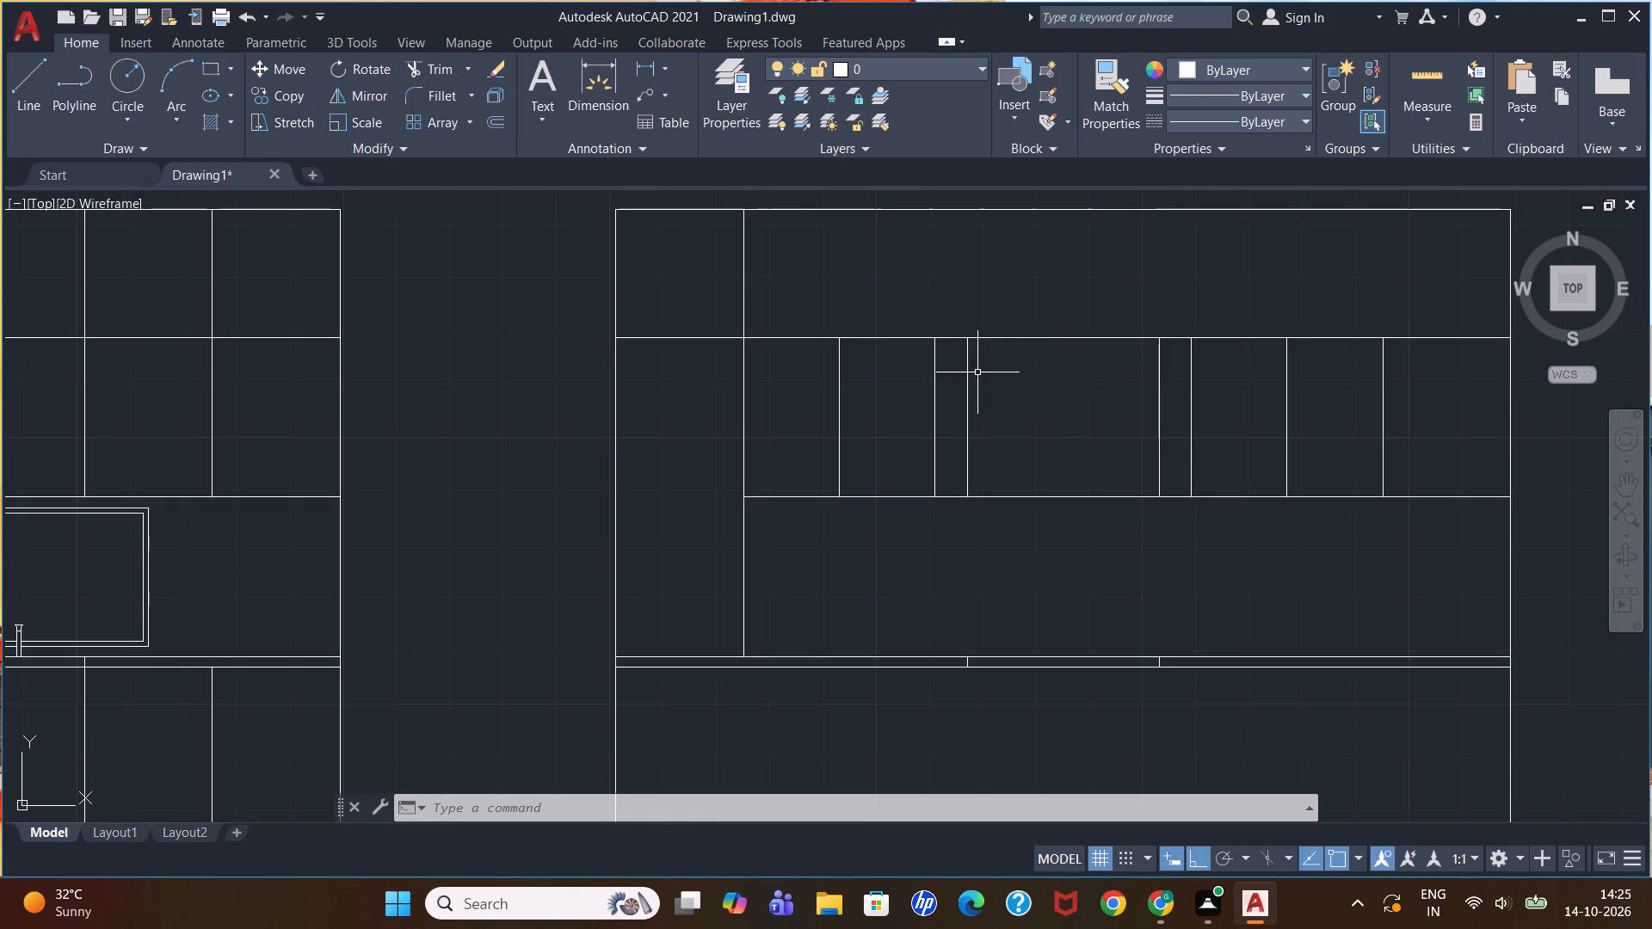
key("o")
key("Return")
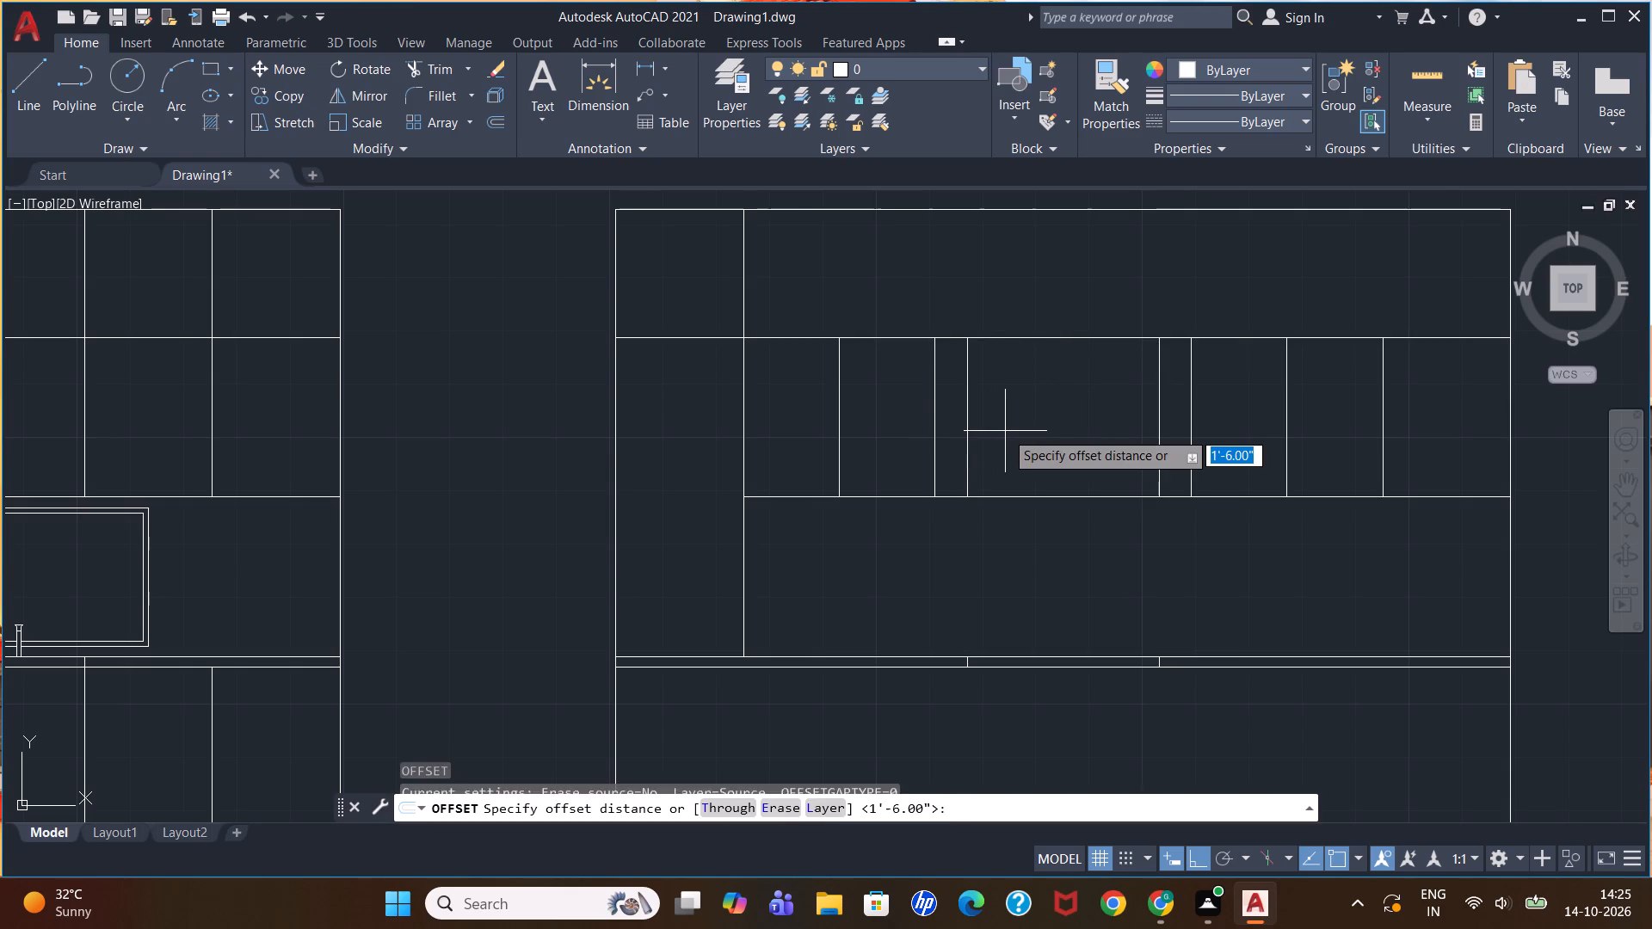
type("1'")
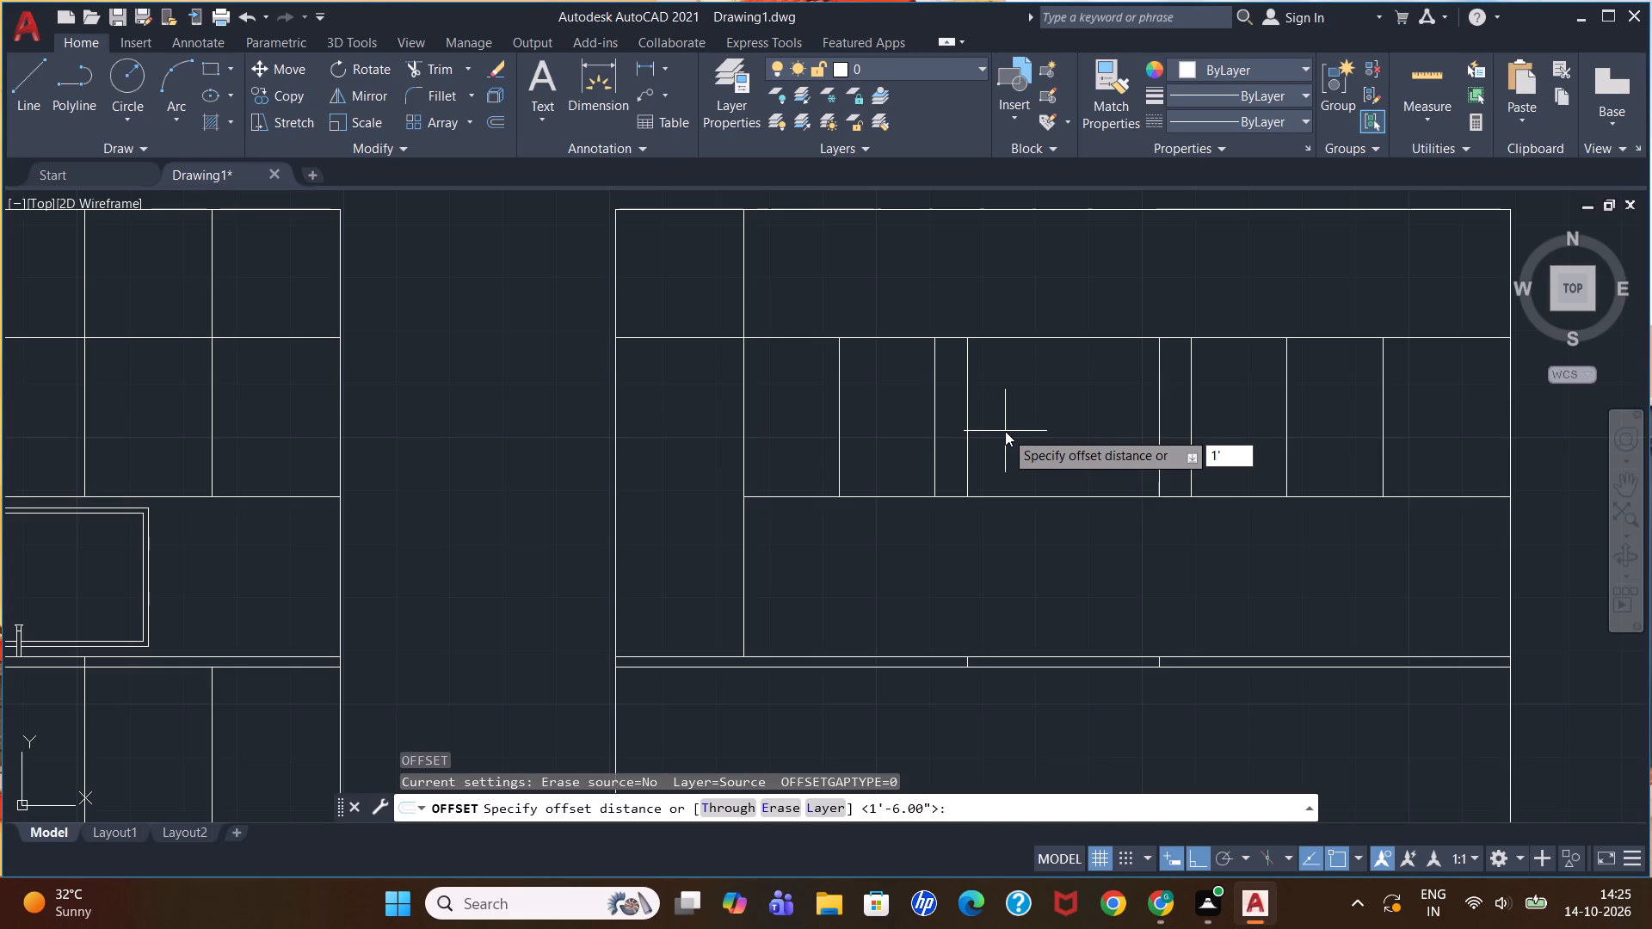
type("6\"")
key("Return")
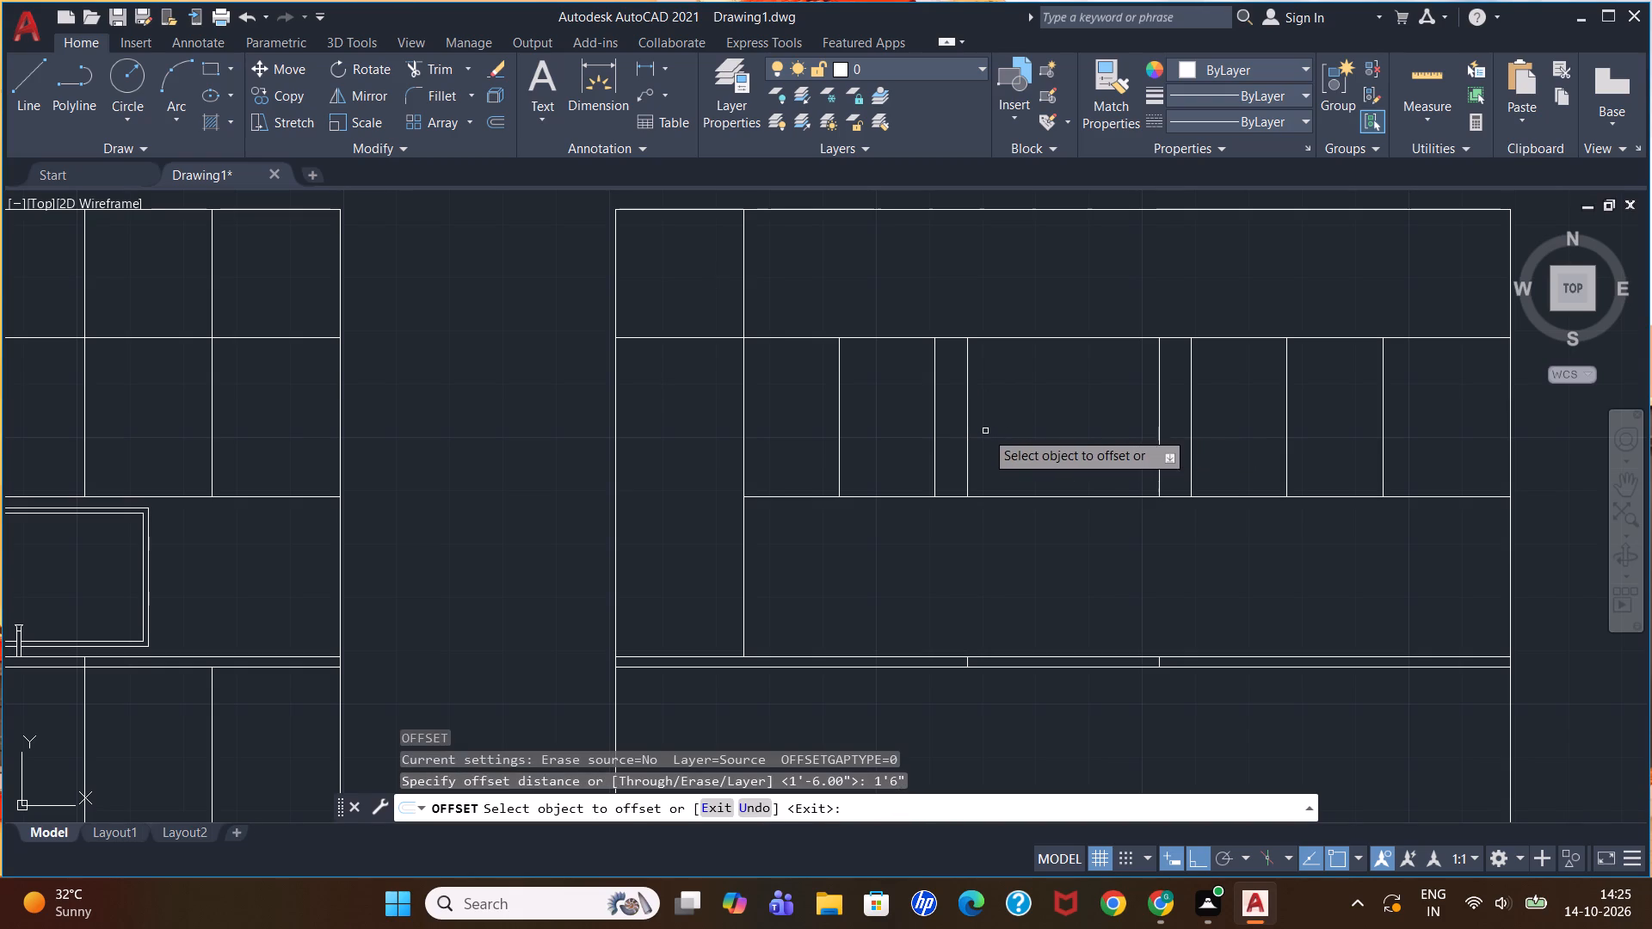
left_click(967, 432)
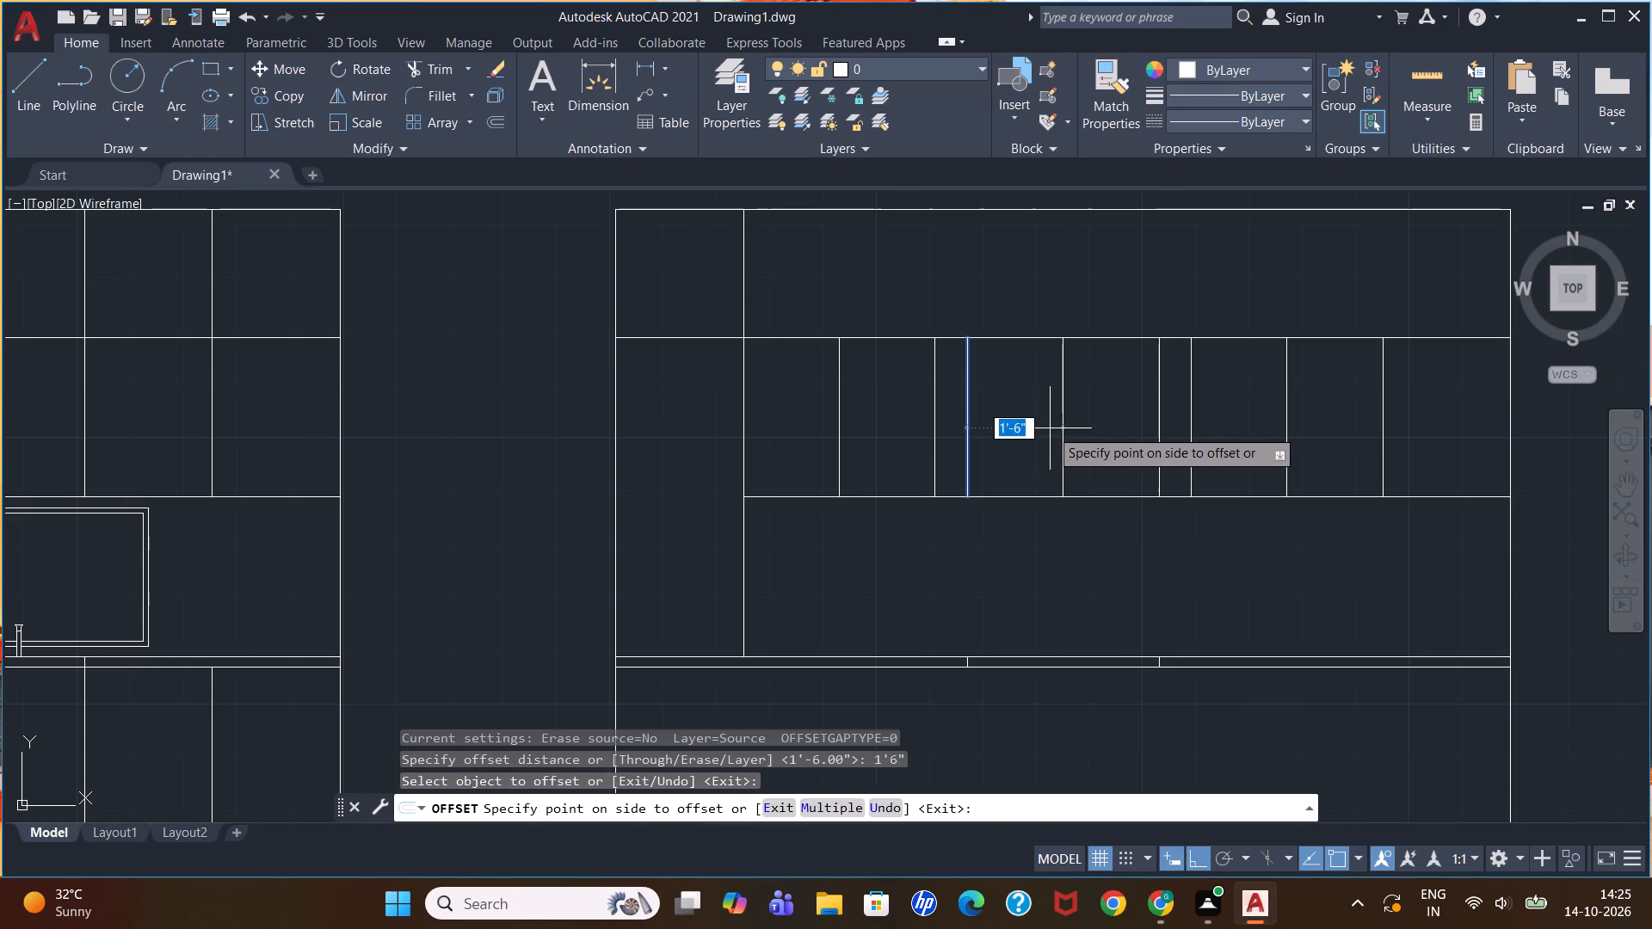
left_click(1050, 428)
key("Escape")
key("Escape")
key("Escape")
key("Escape")
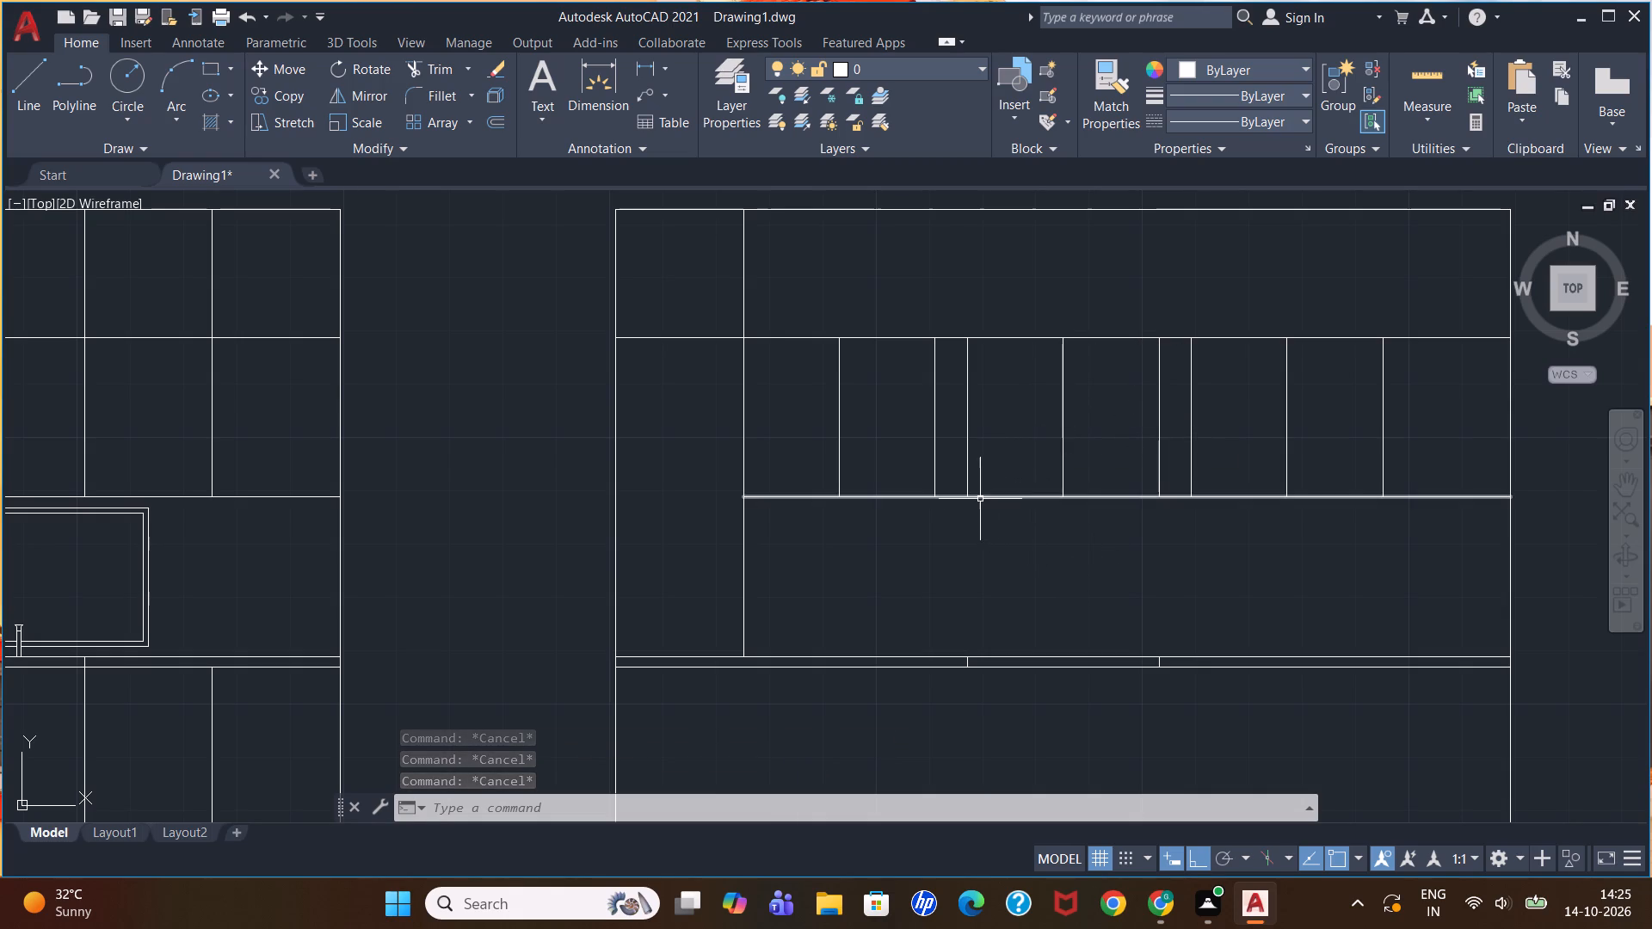
scroll(949, 383, "up", 1)
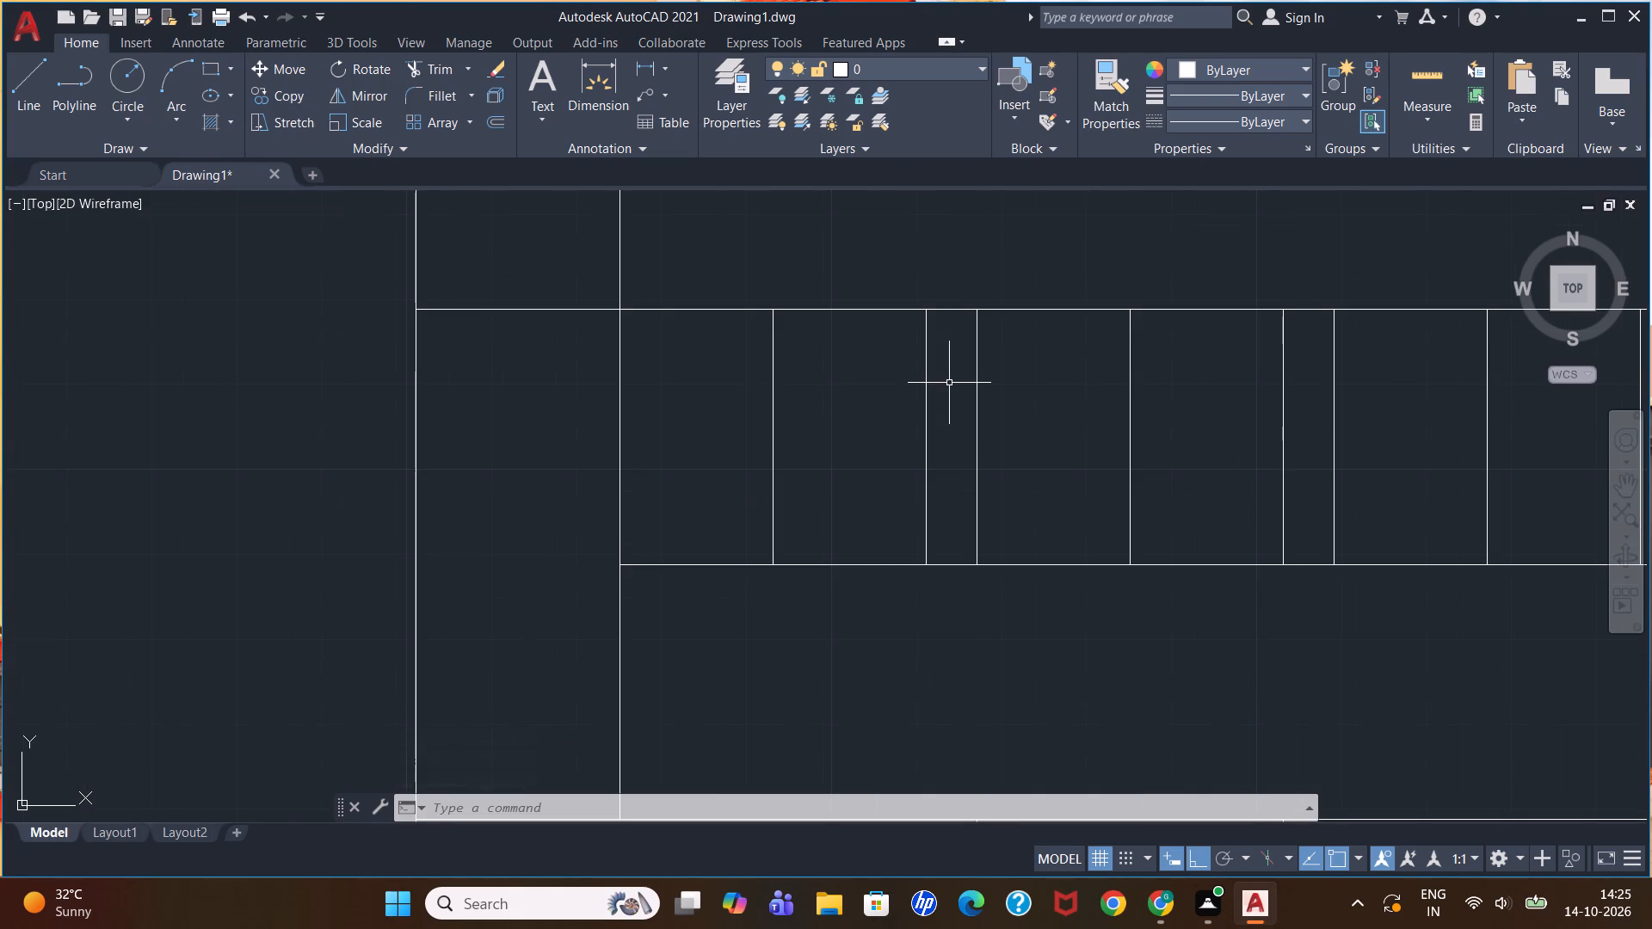
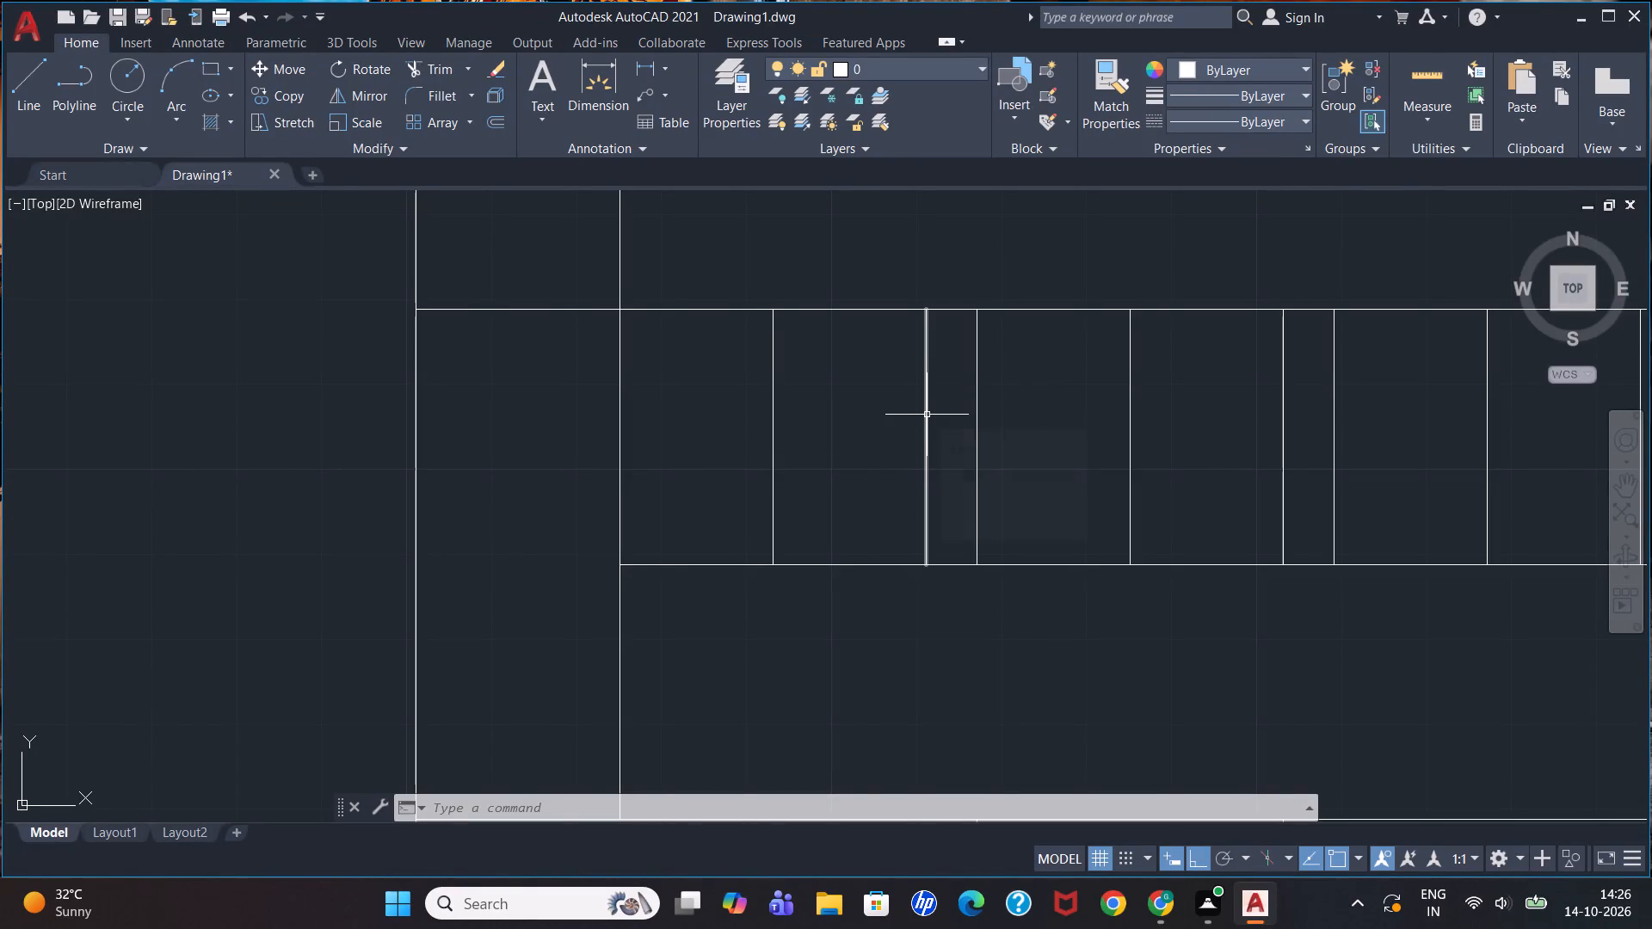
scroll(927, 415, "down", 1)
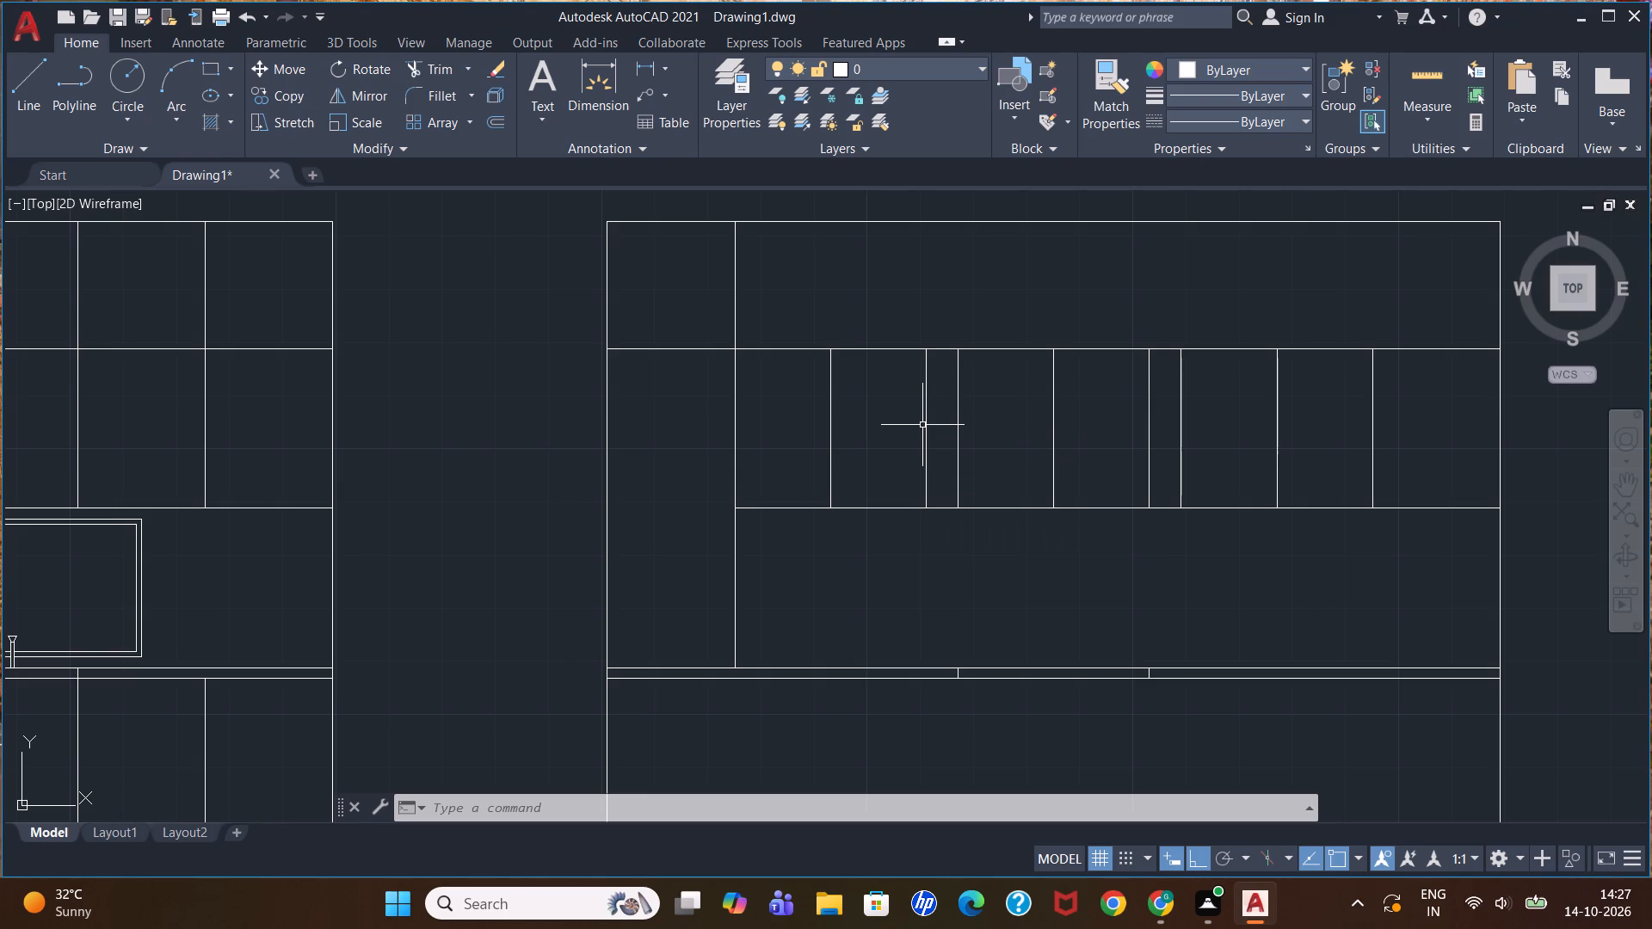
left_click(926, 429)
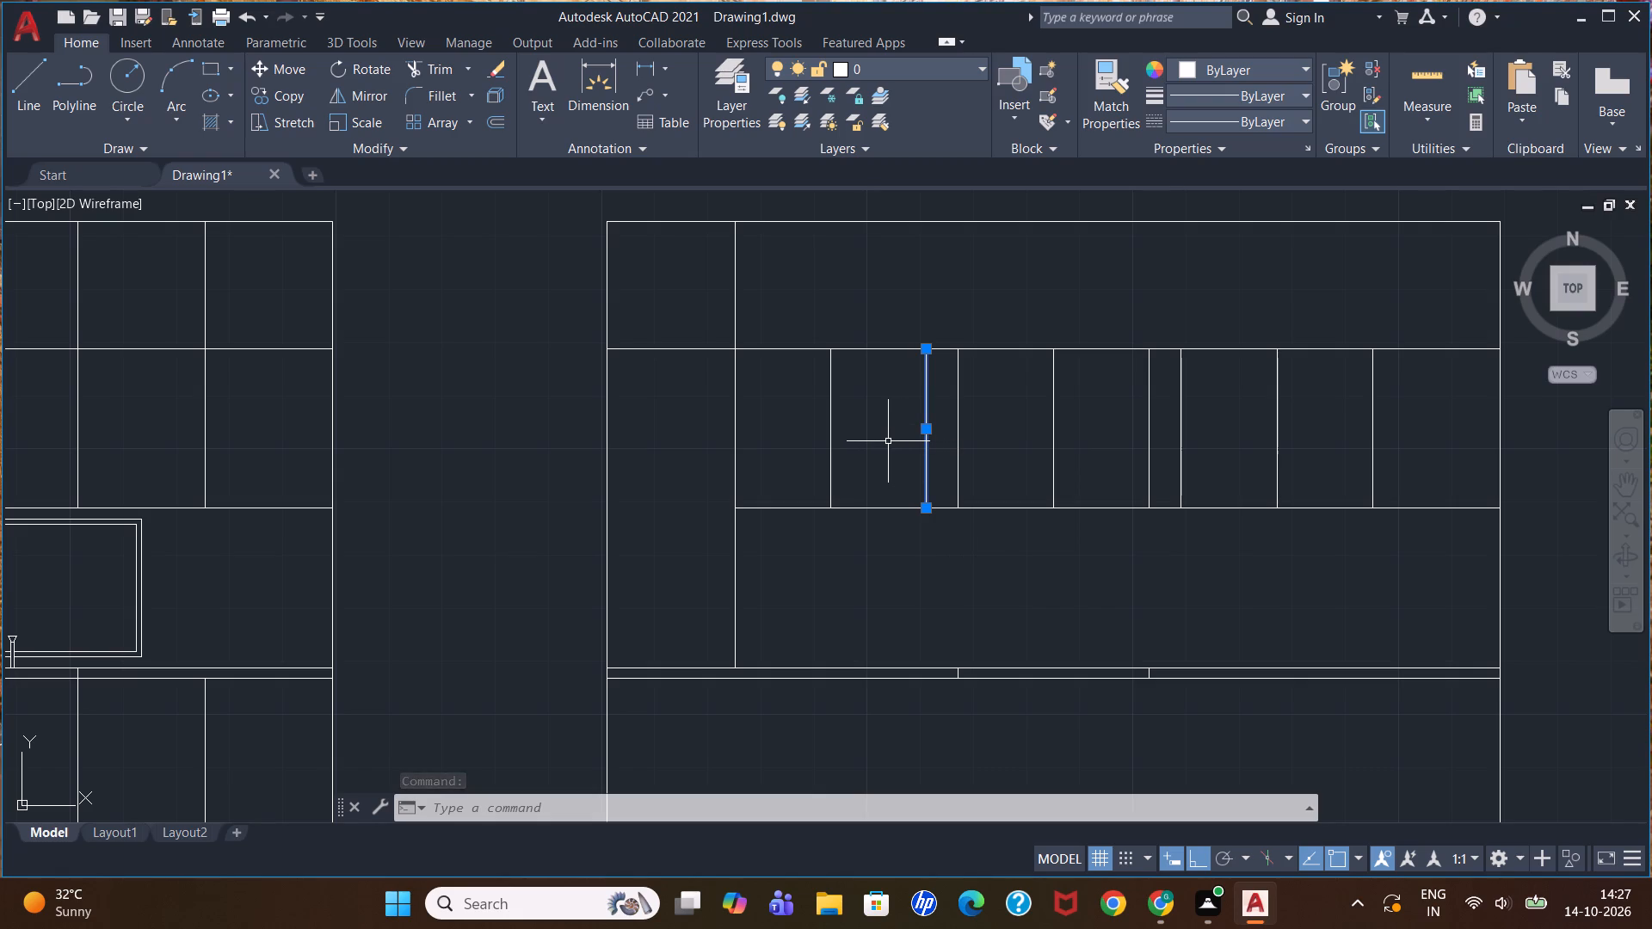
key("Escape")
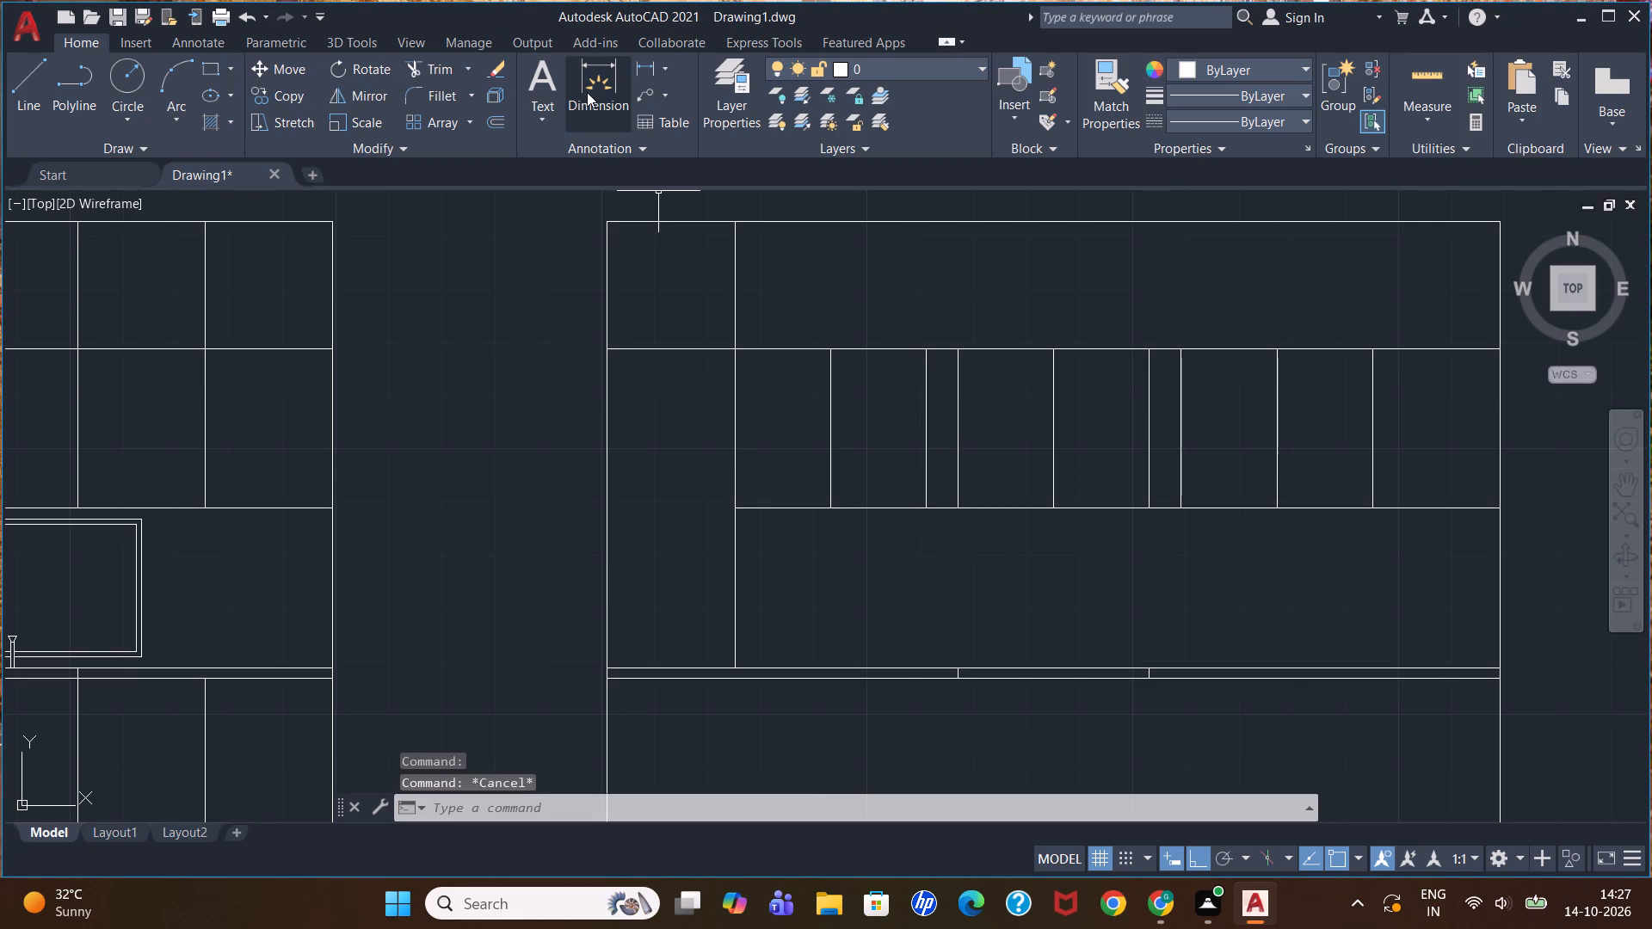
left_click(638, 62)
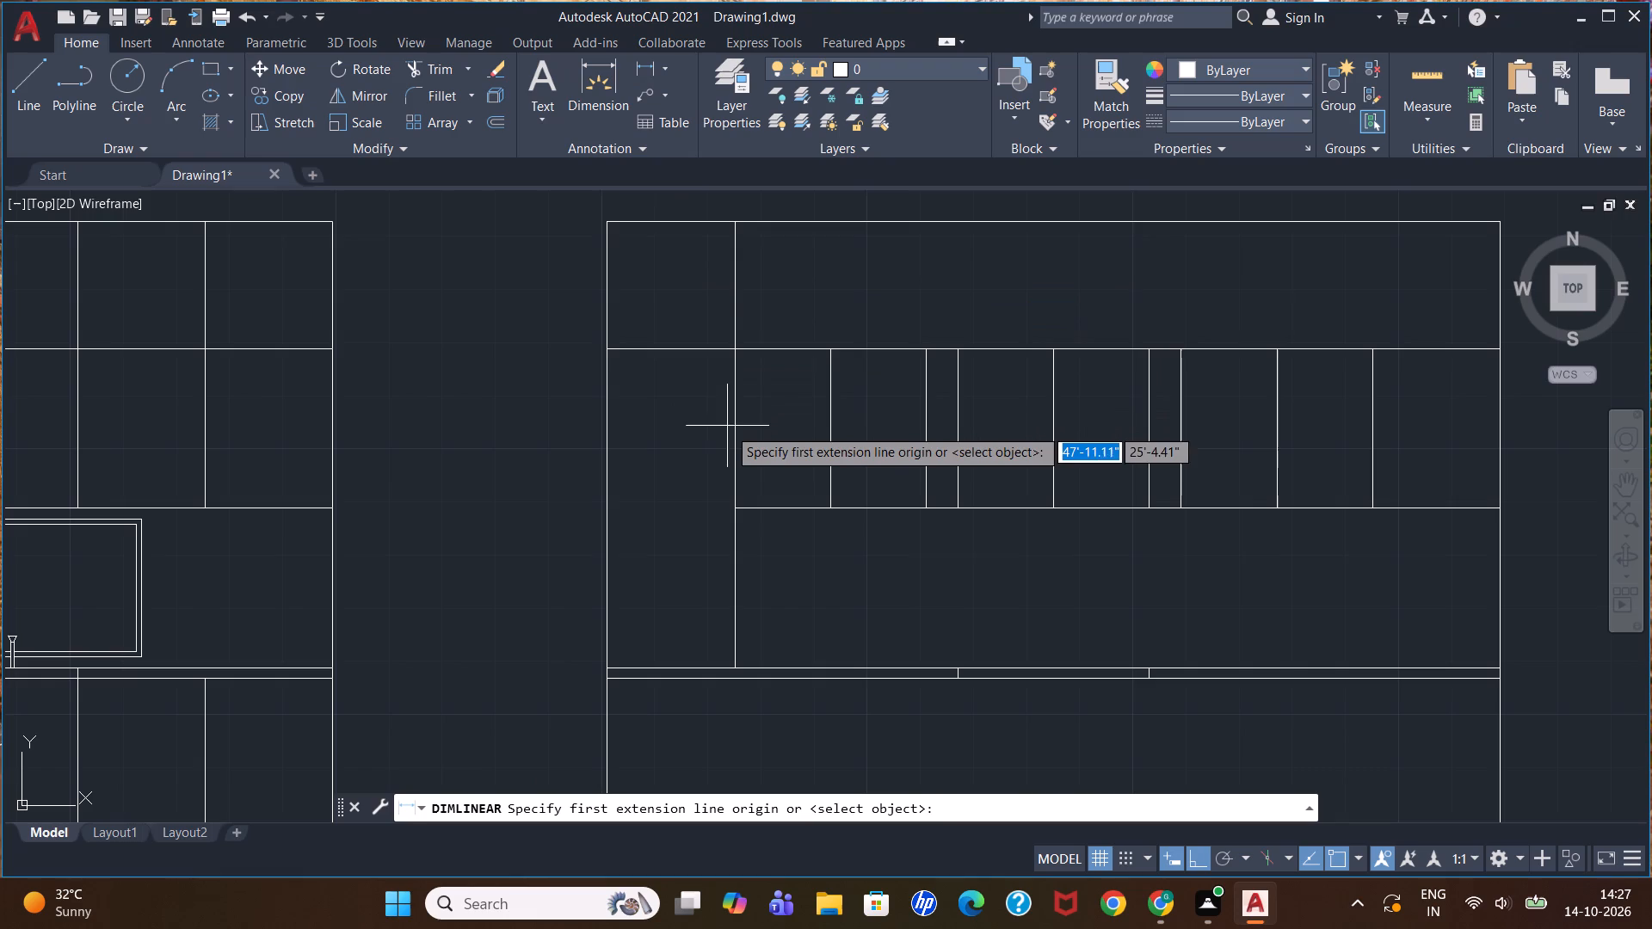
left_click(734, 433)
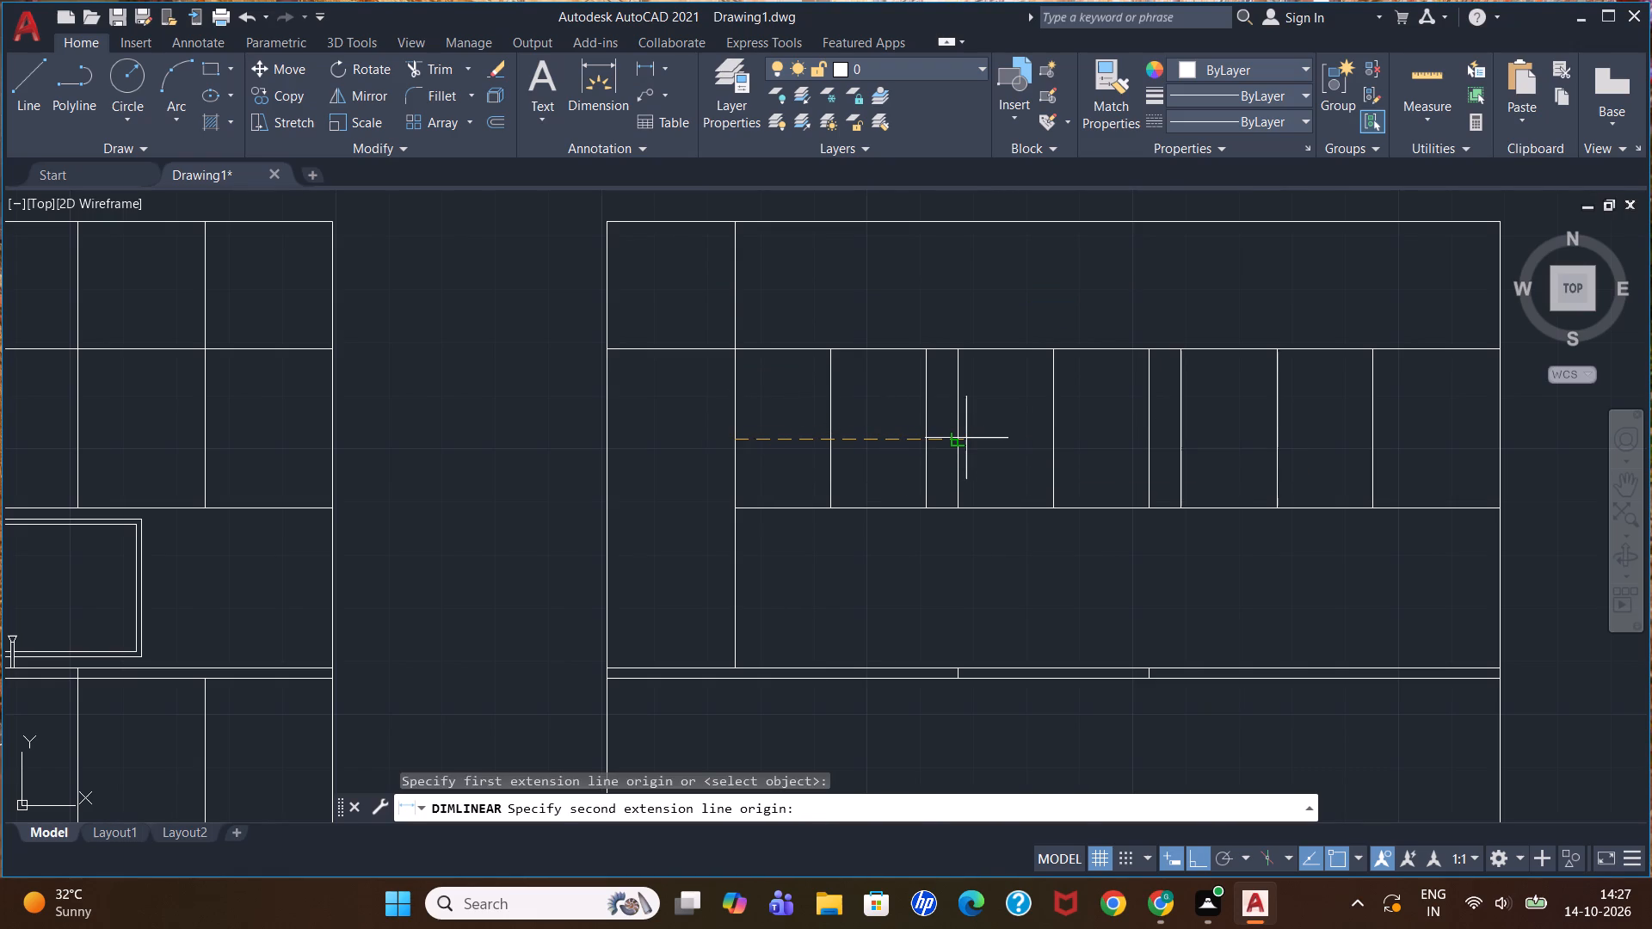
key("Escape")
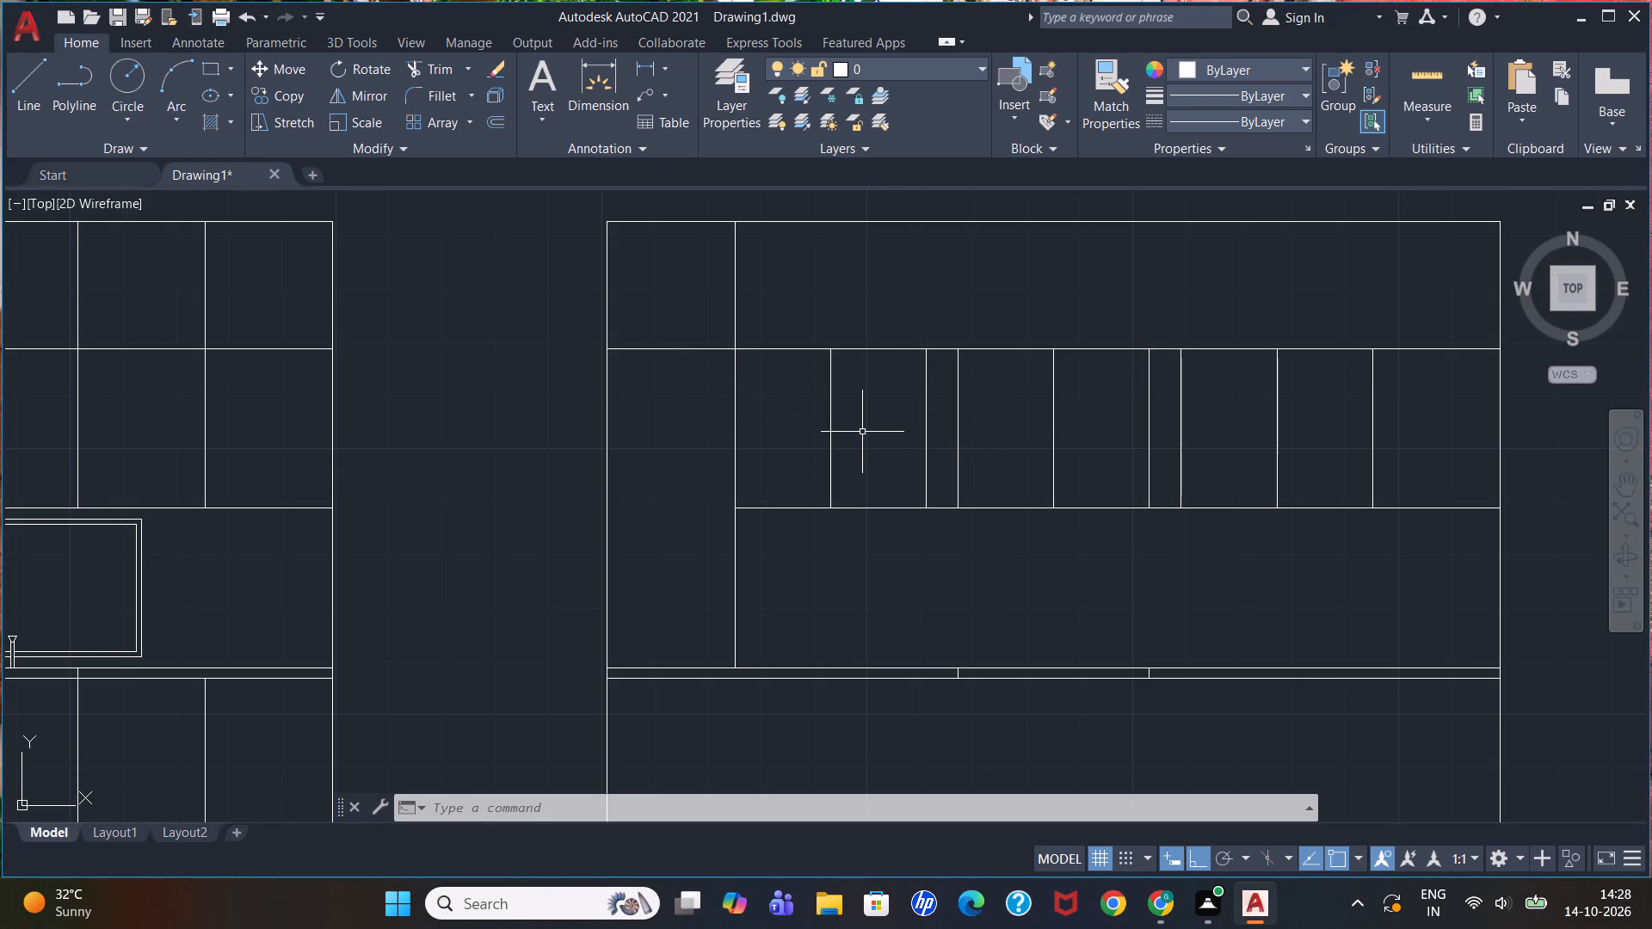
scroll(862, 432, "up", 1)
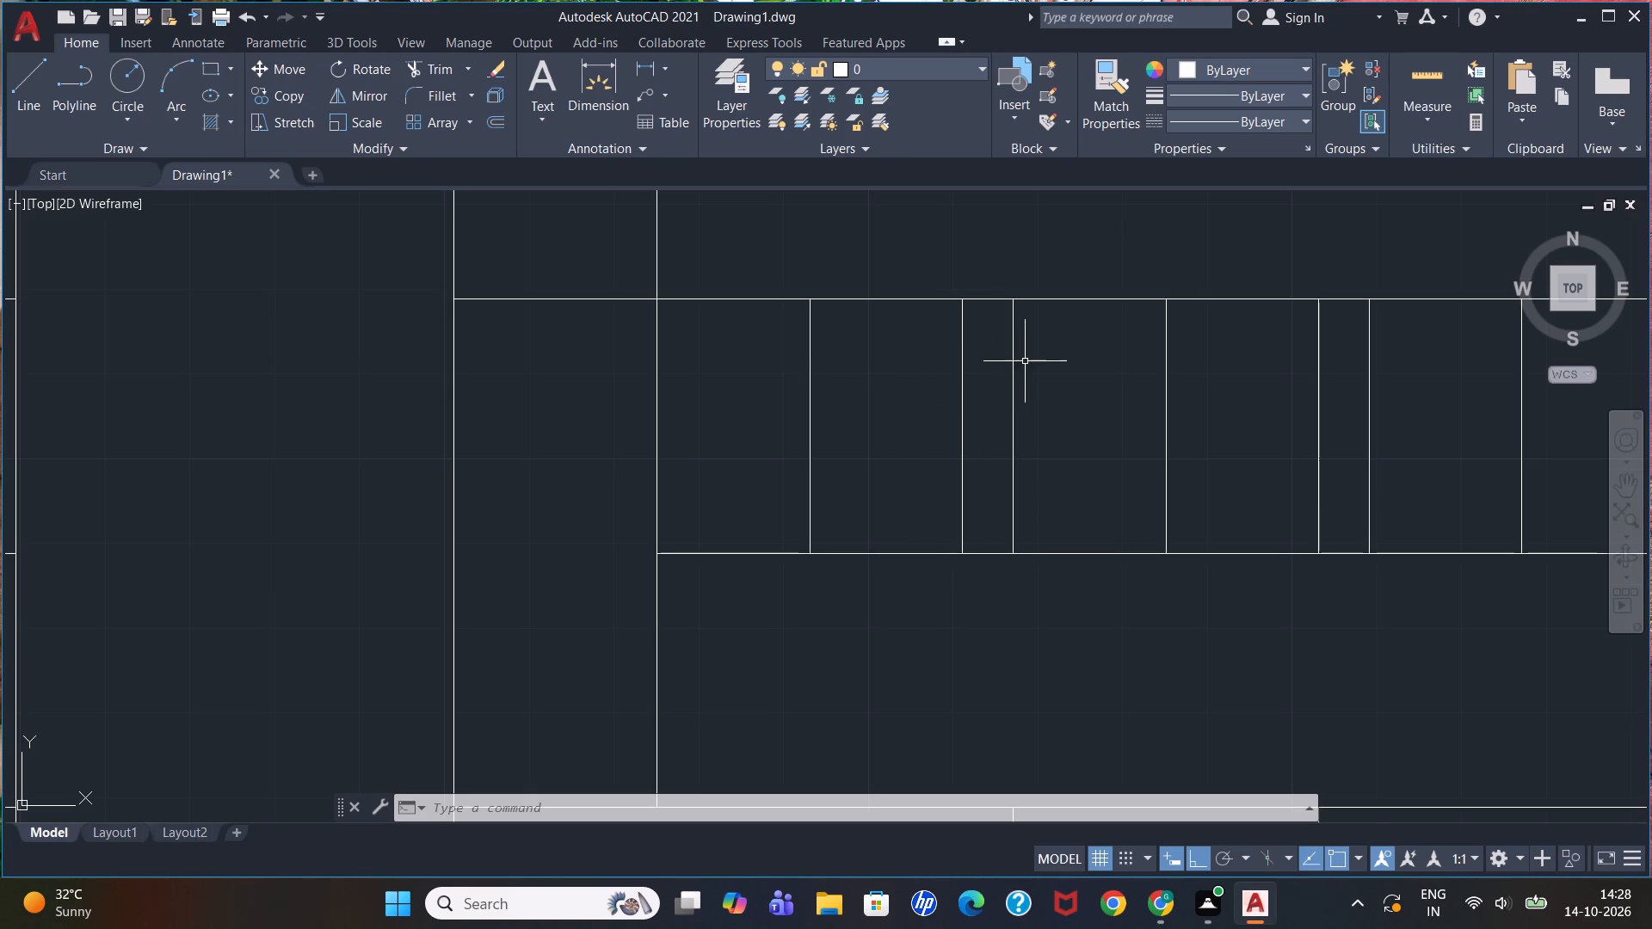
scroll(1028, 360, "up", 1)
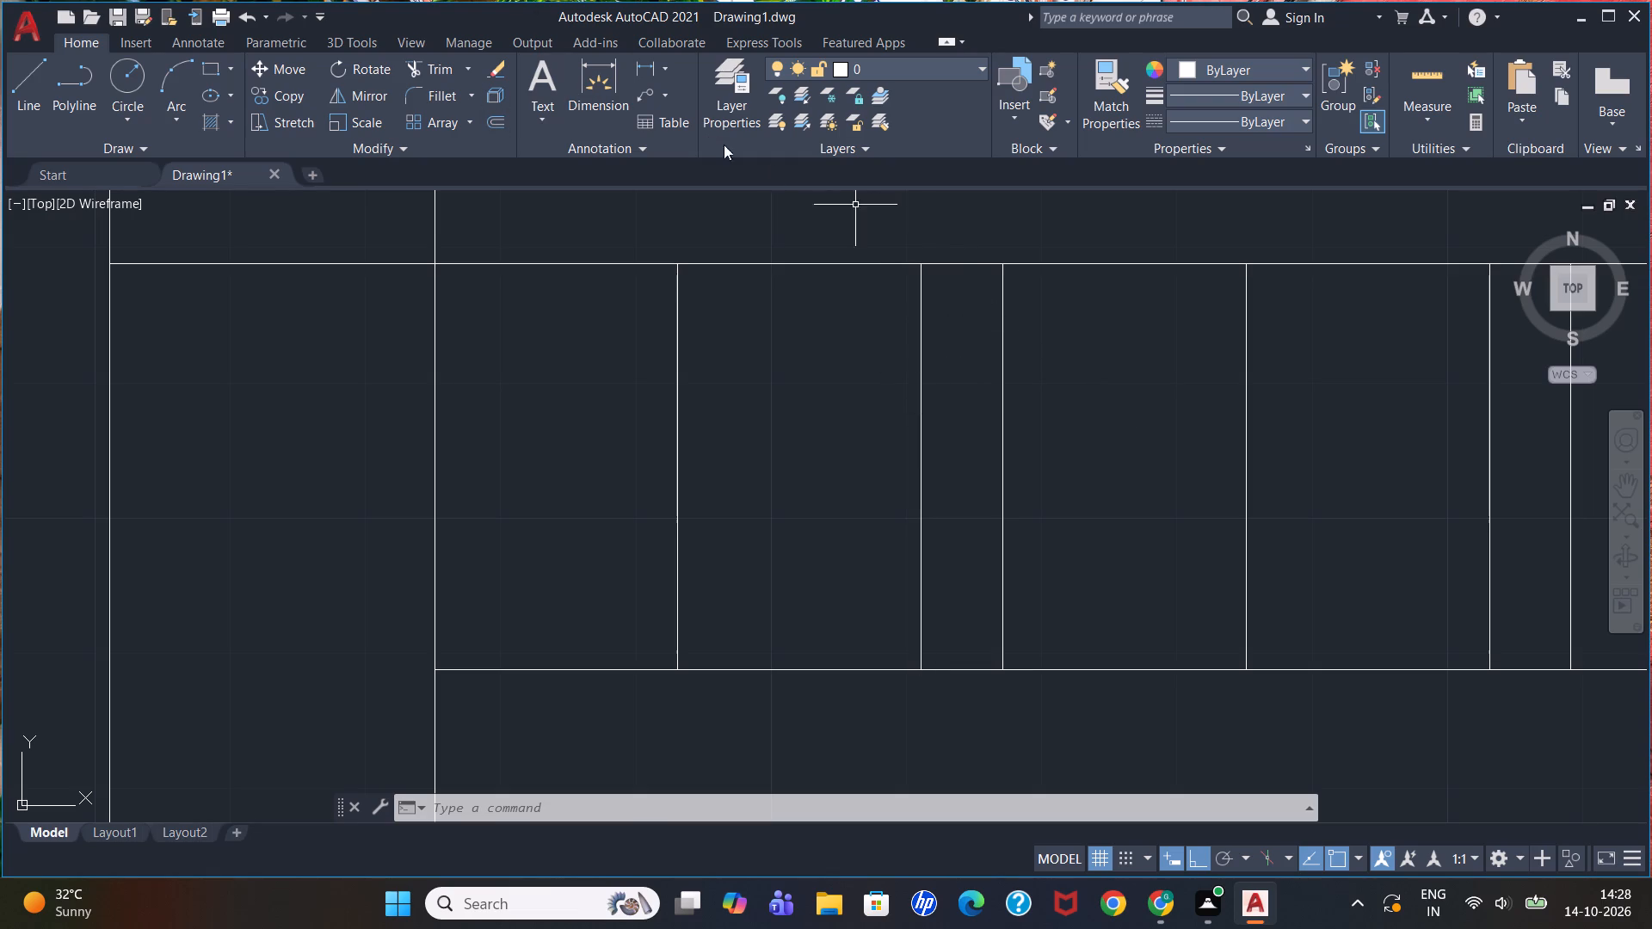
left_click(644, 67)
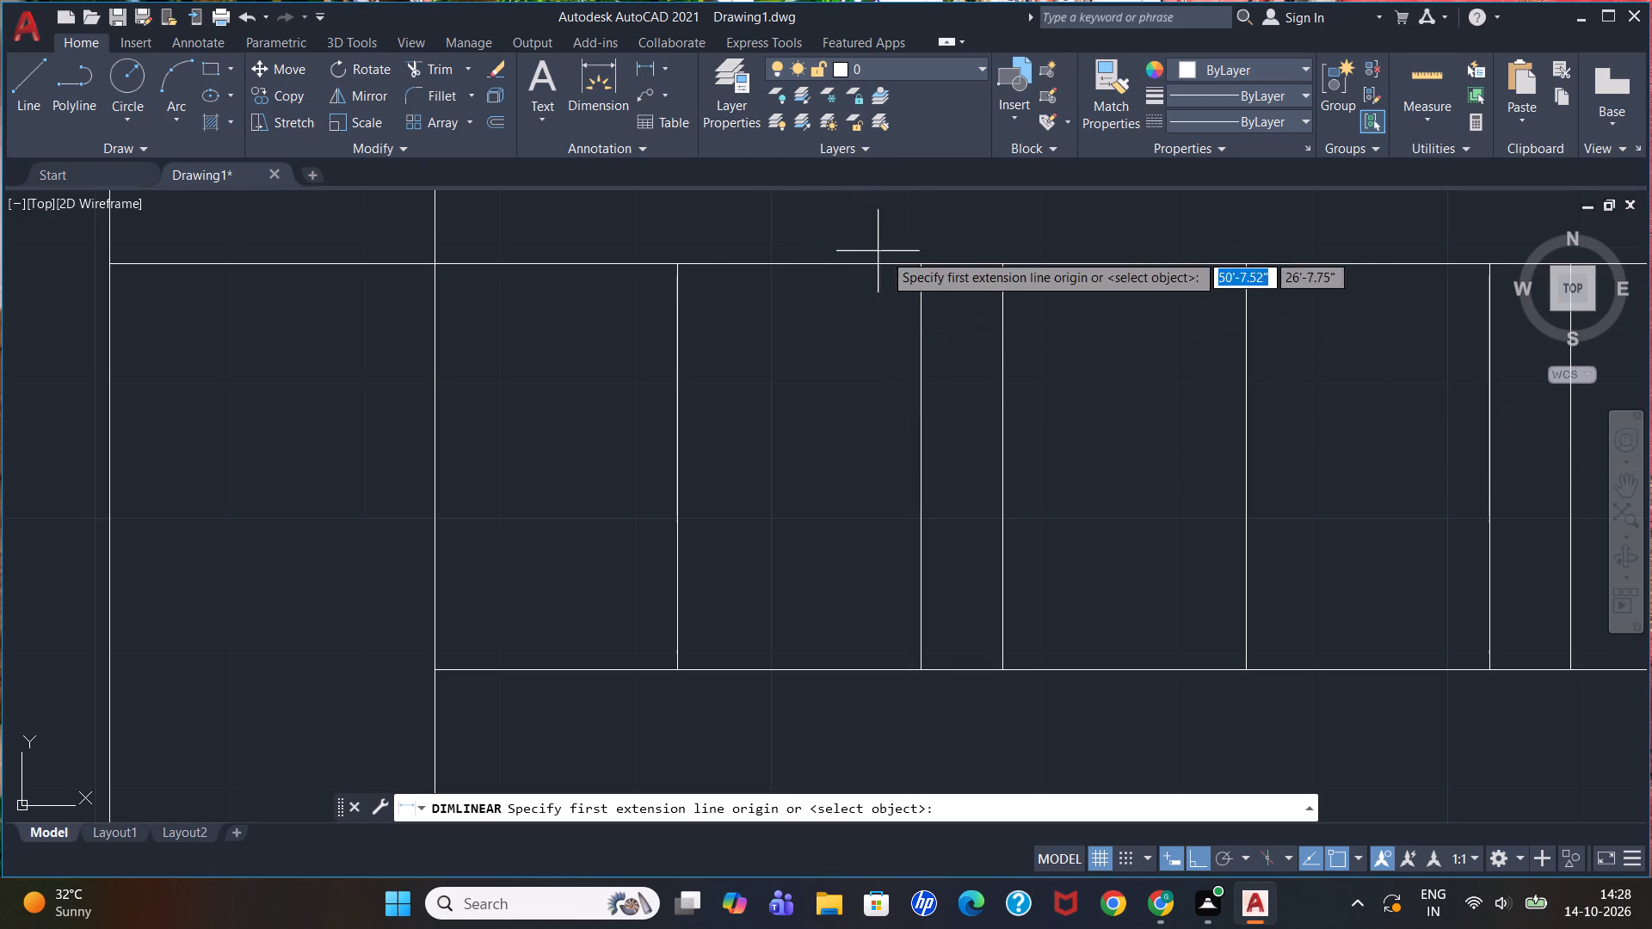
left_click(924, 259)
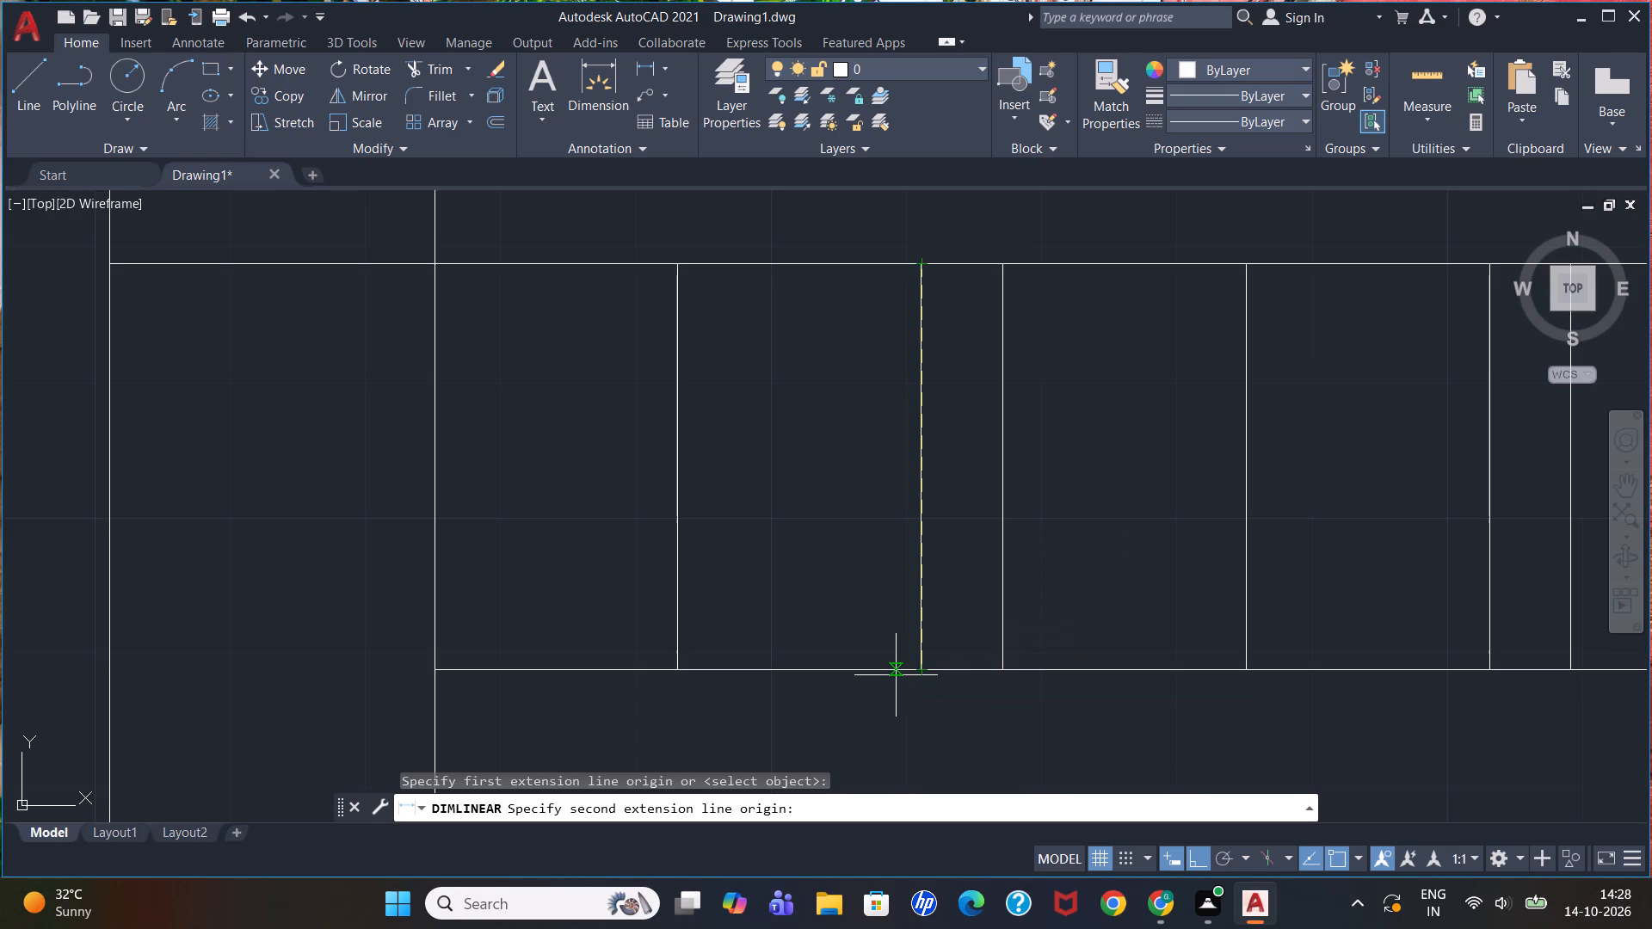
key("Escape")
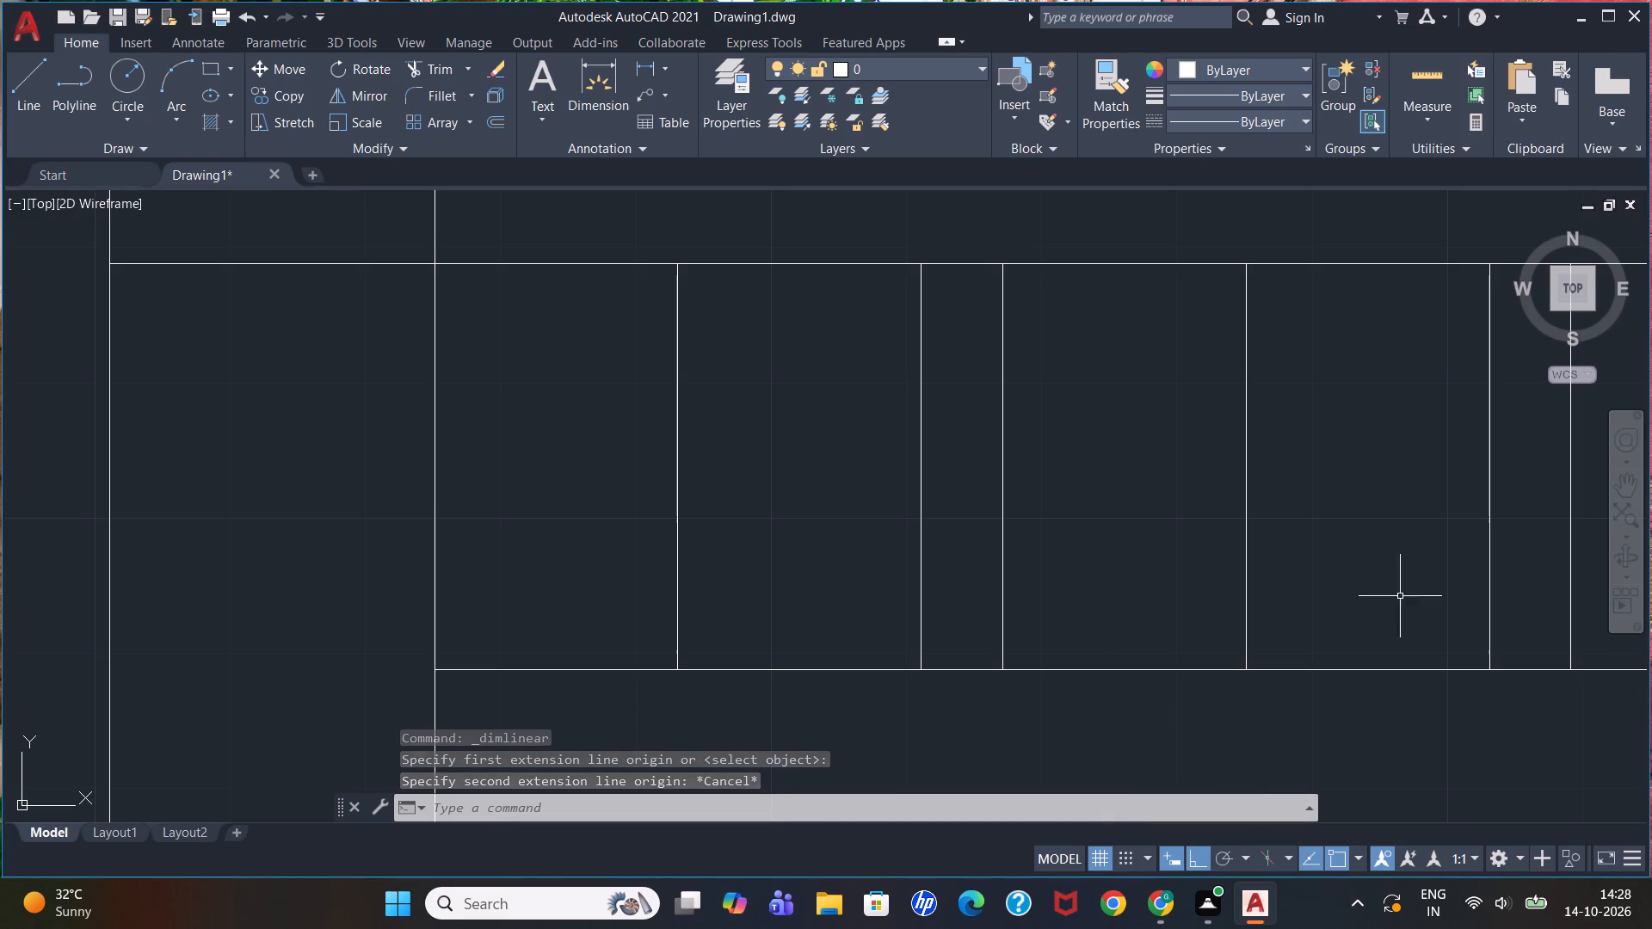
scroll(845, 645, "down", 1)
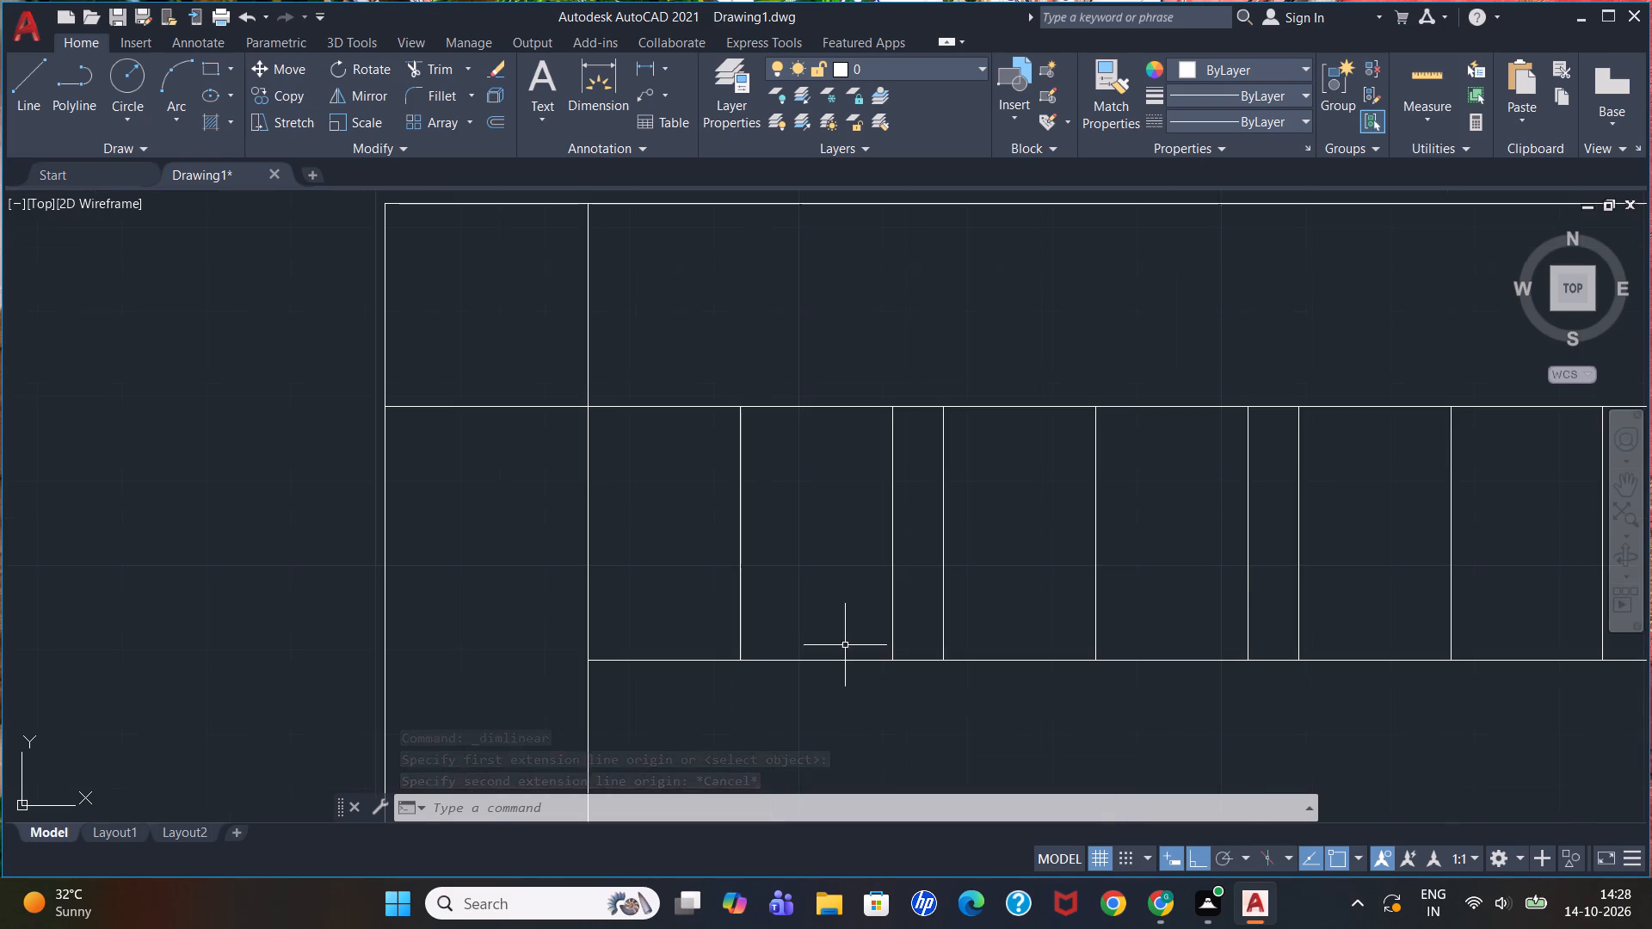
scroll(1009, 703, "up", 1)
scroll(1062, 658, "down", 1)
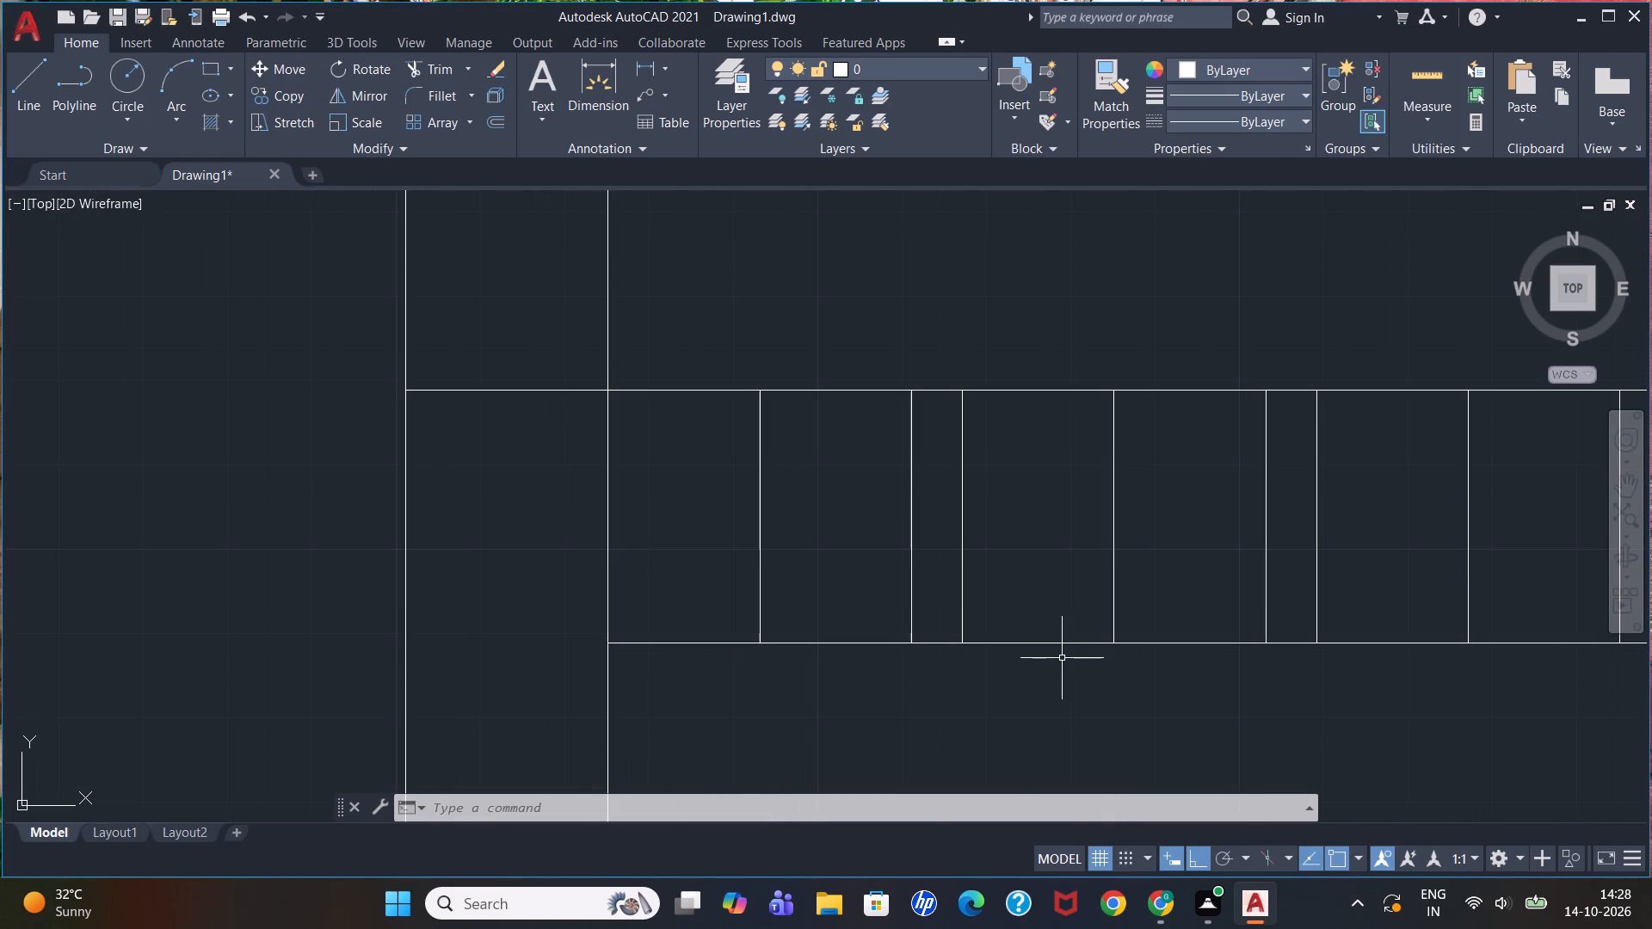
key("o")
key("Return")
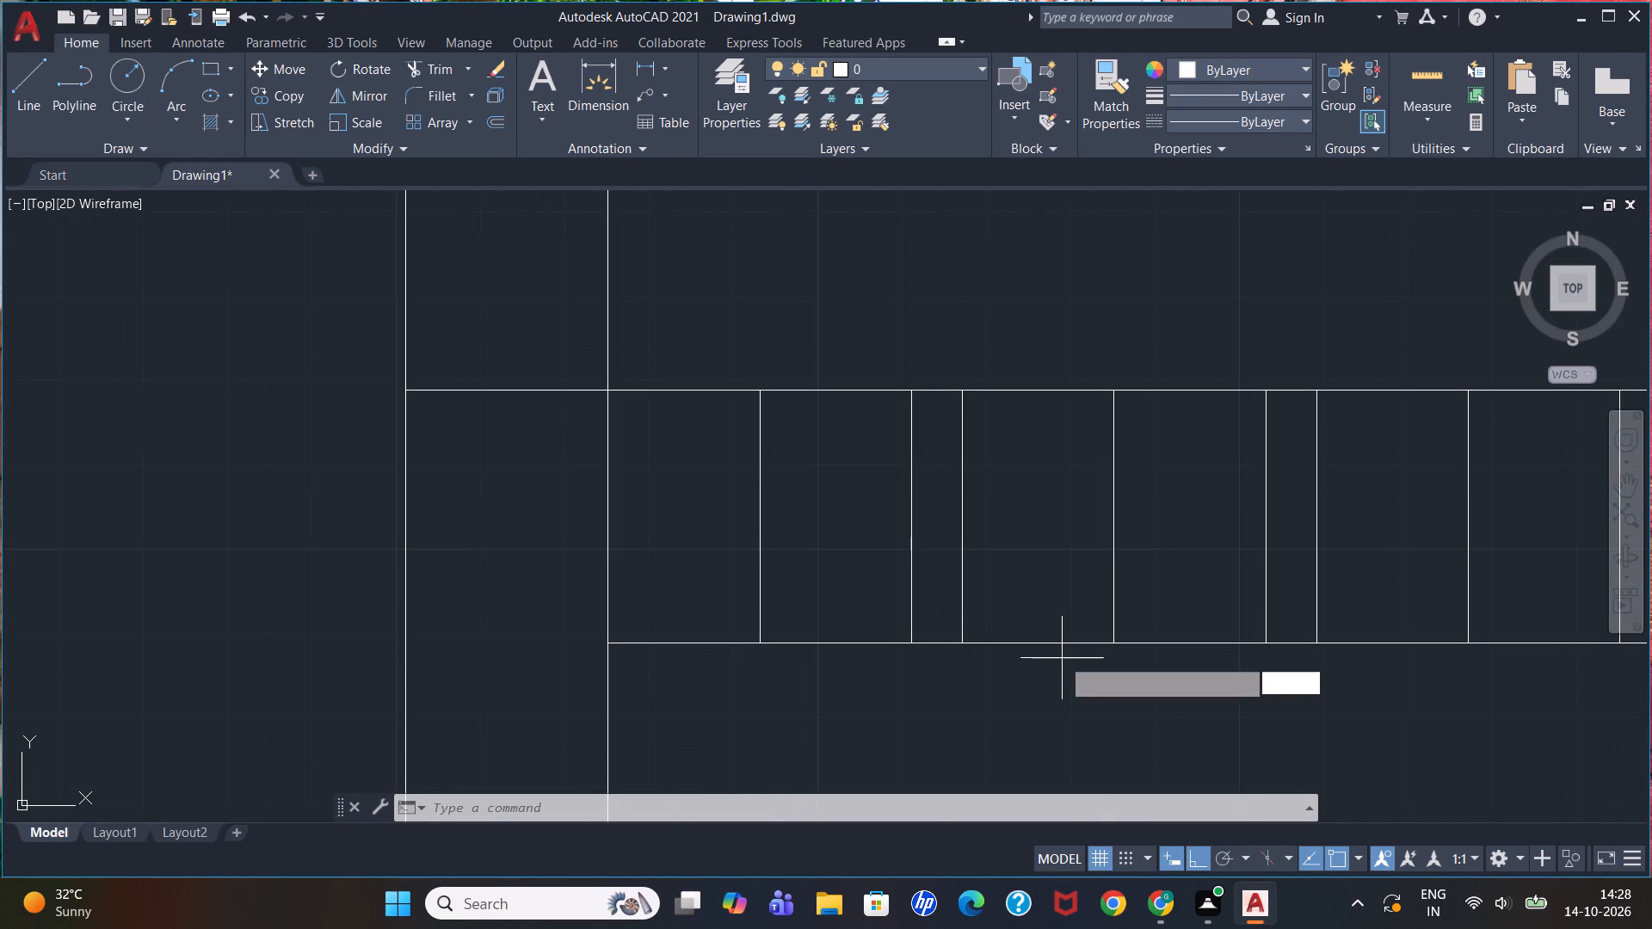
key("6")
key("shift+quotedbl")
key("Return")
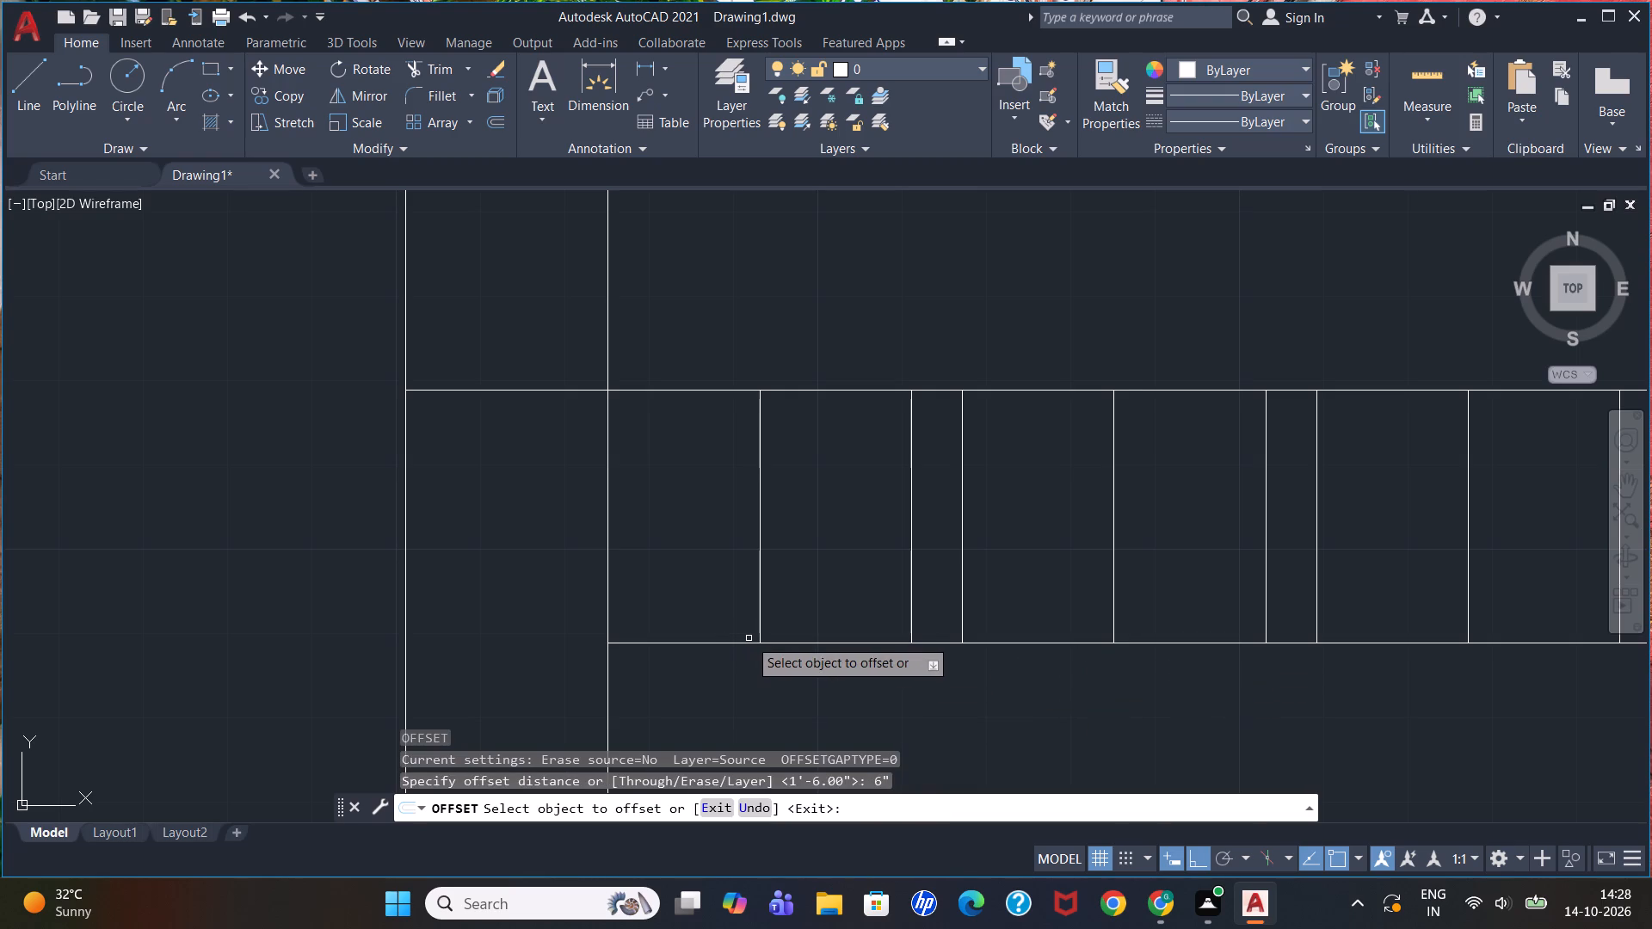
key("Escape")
Draw a line along the base of the upper cabinet row in the right-hand elevation, from the first inner divider to the third.
key("l")
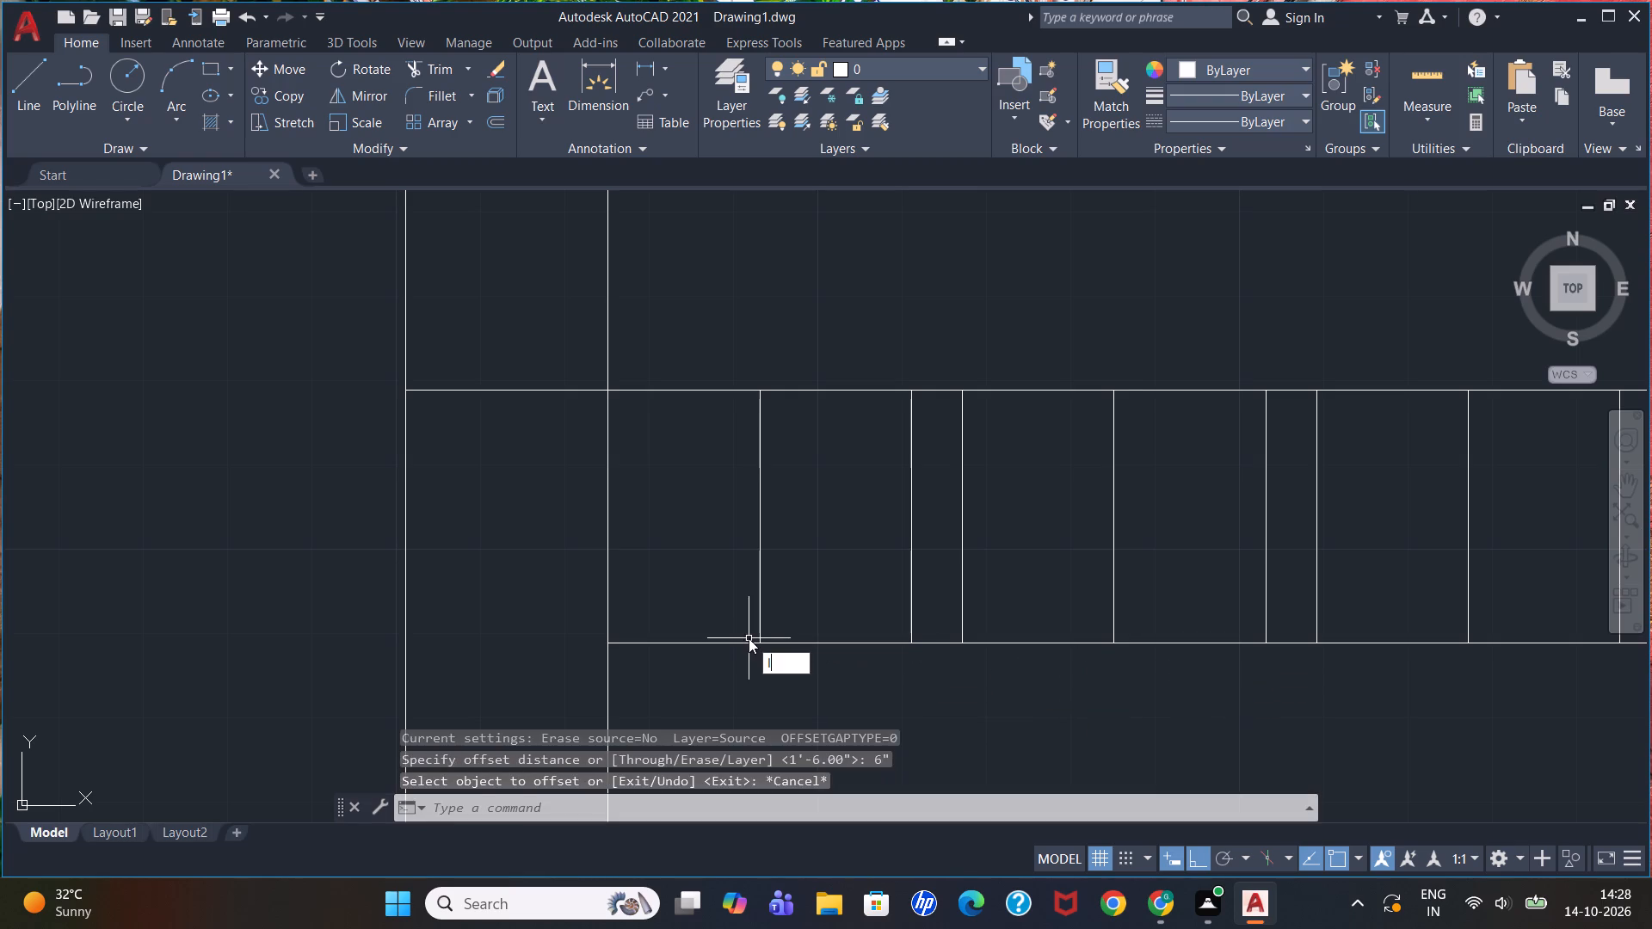
key("Return")
left_click(756, 644)
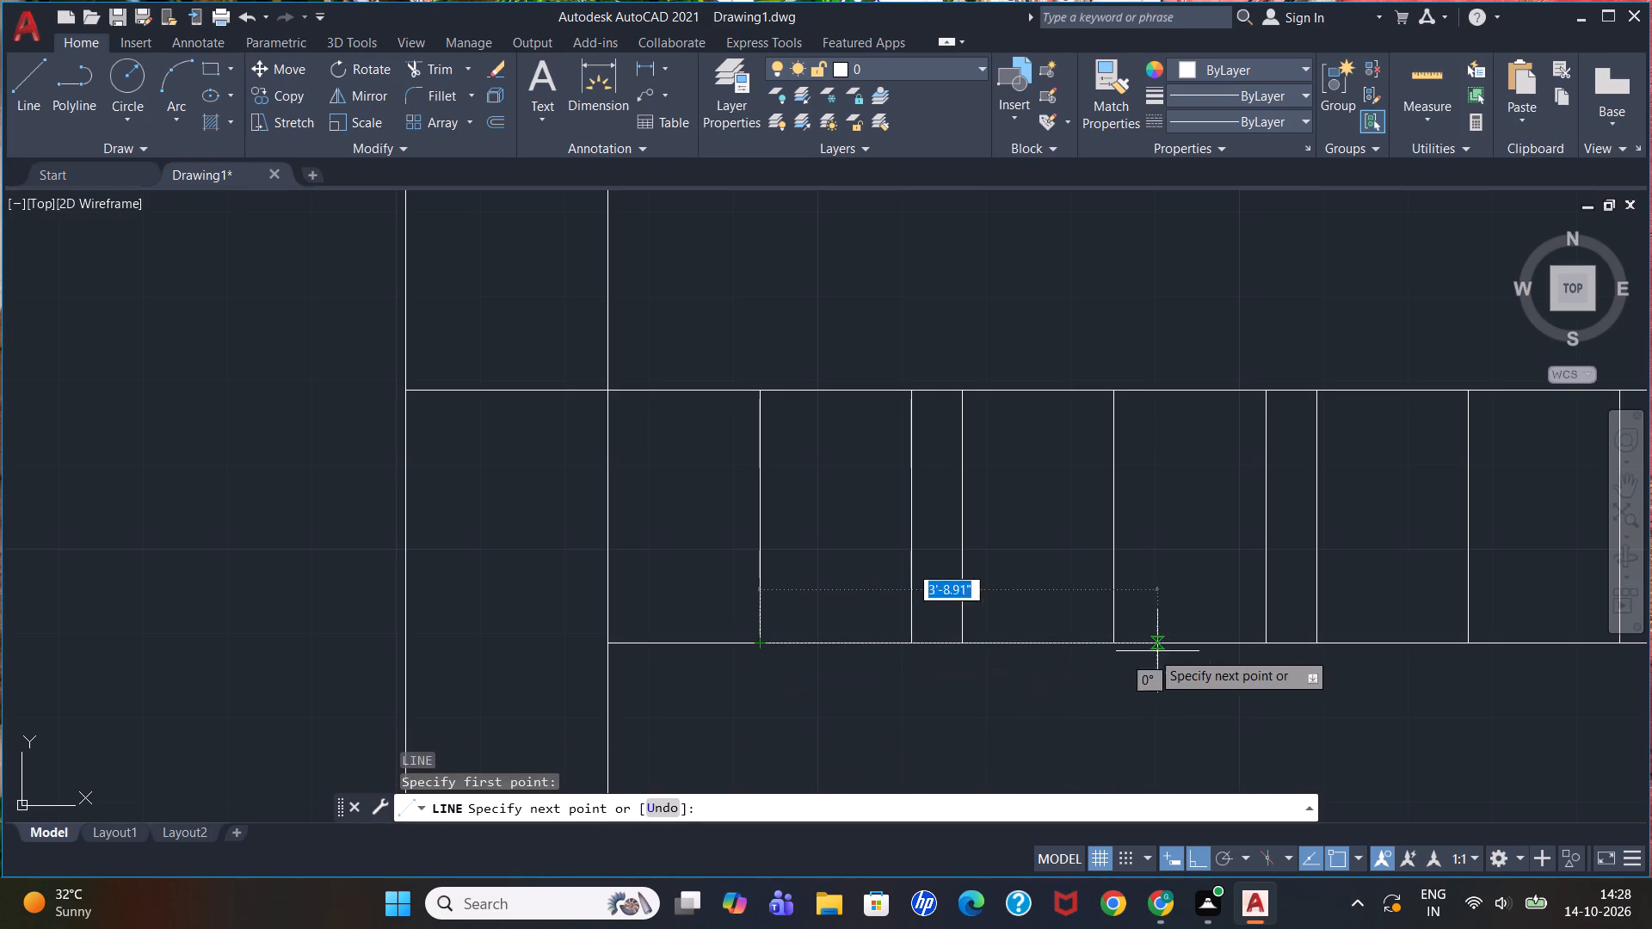
scroll(1372, 655, "down", 1)
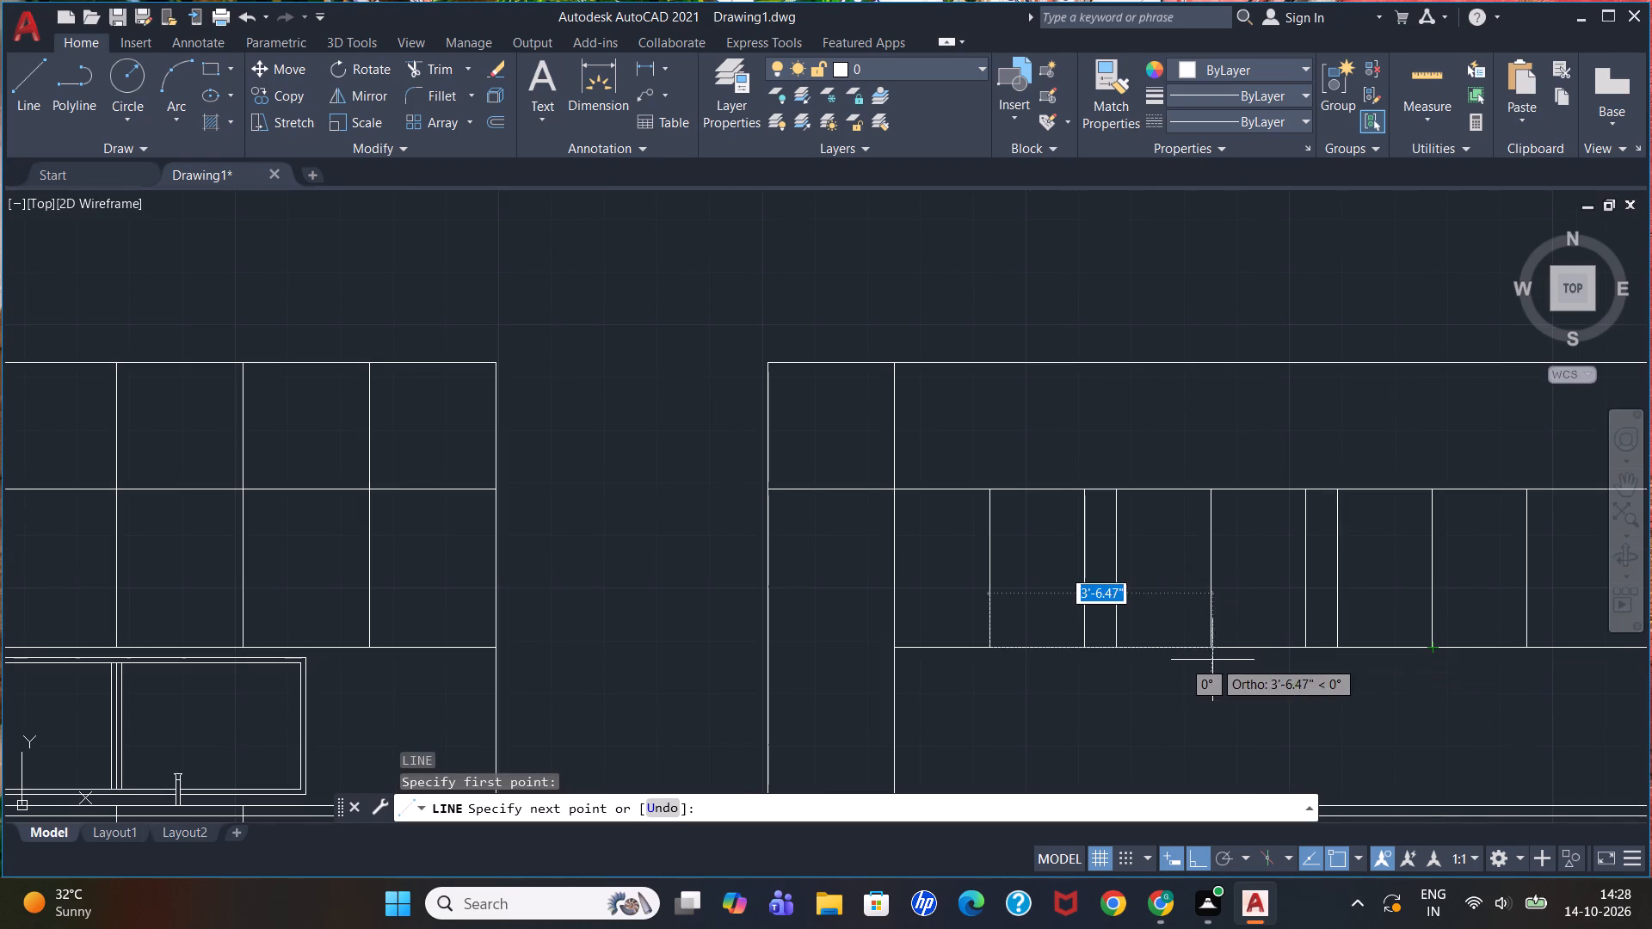
left_click(1114, 650)
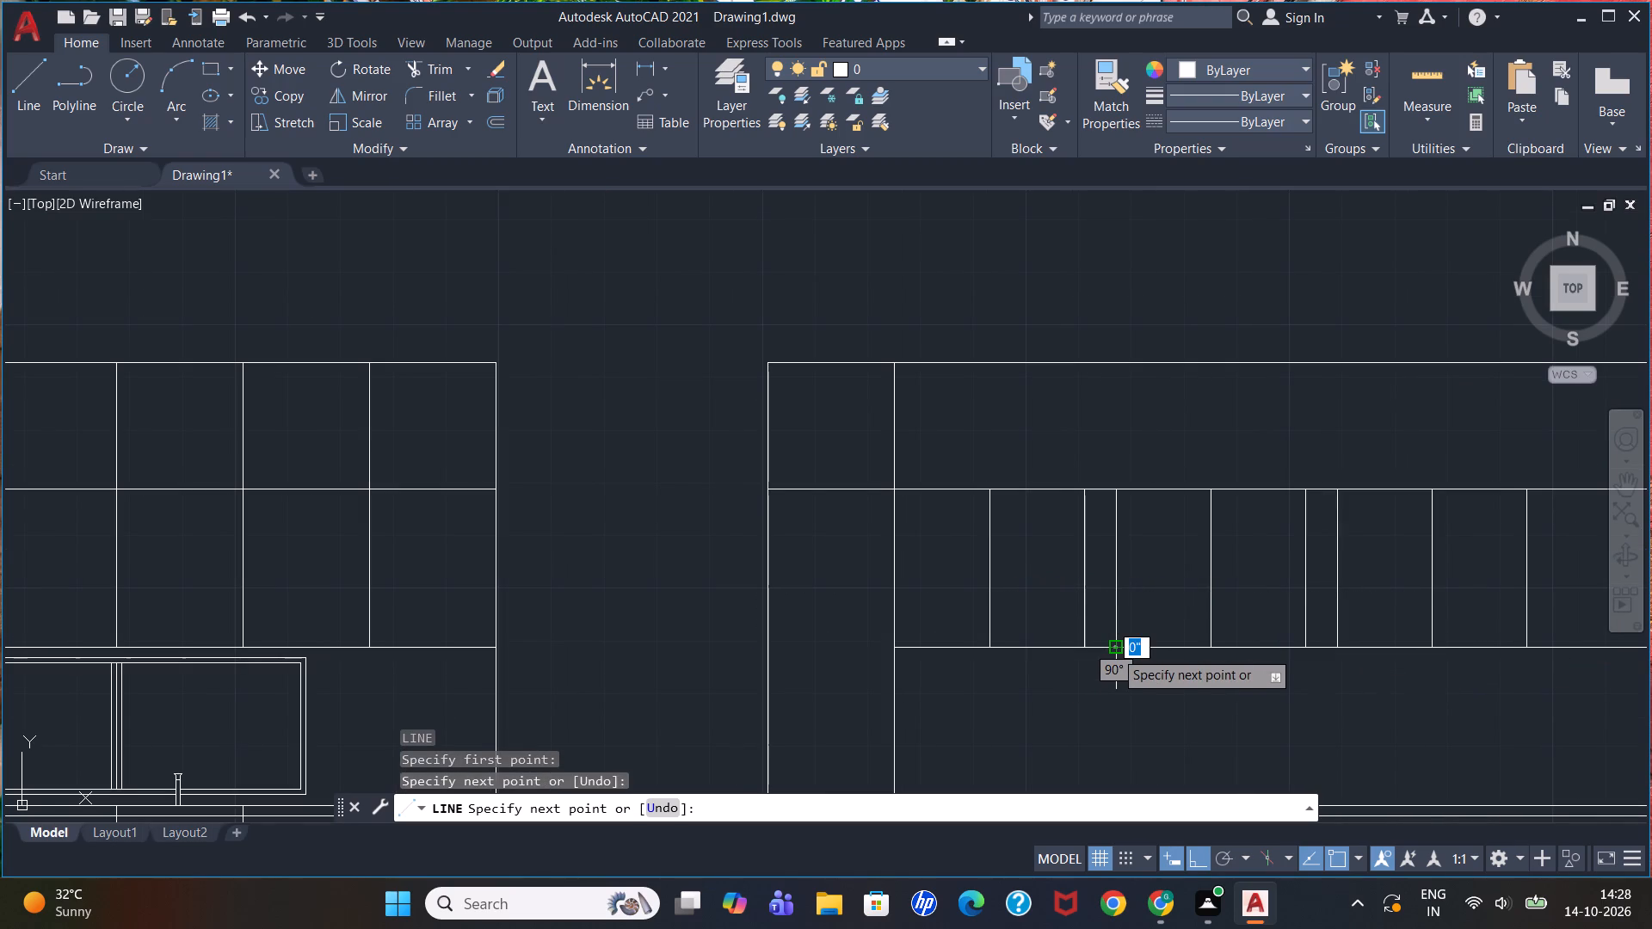
key("Escape")
Offset the new base line 6" upward between the first and third dividers.
key("o")
key("Return")
key("6")
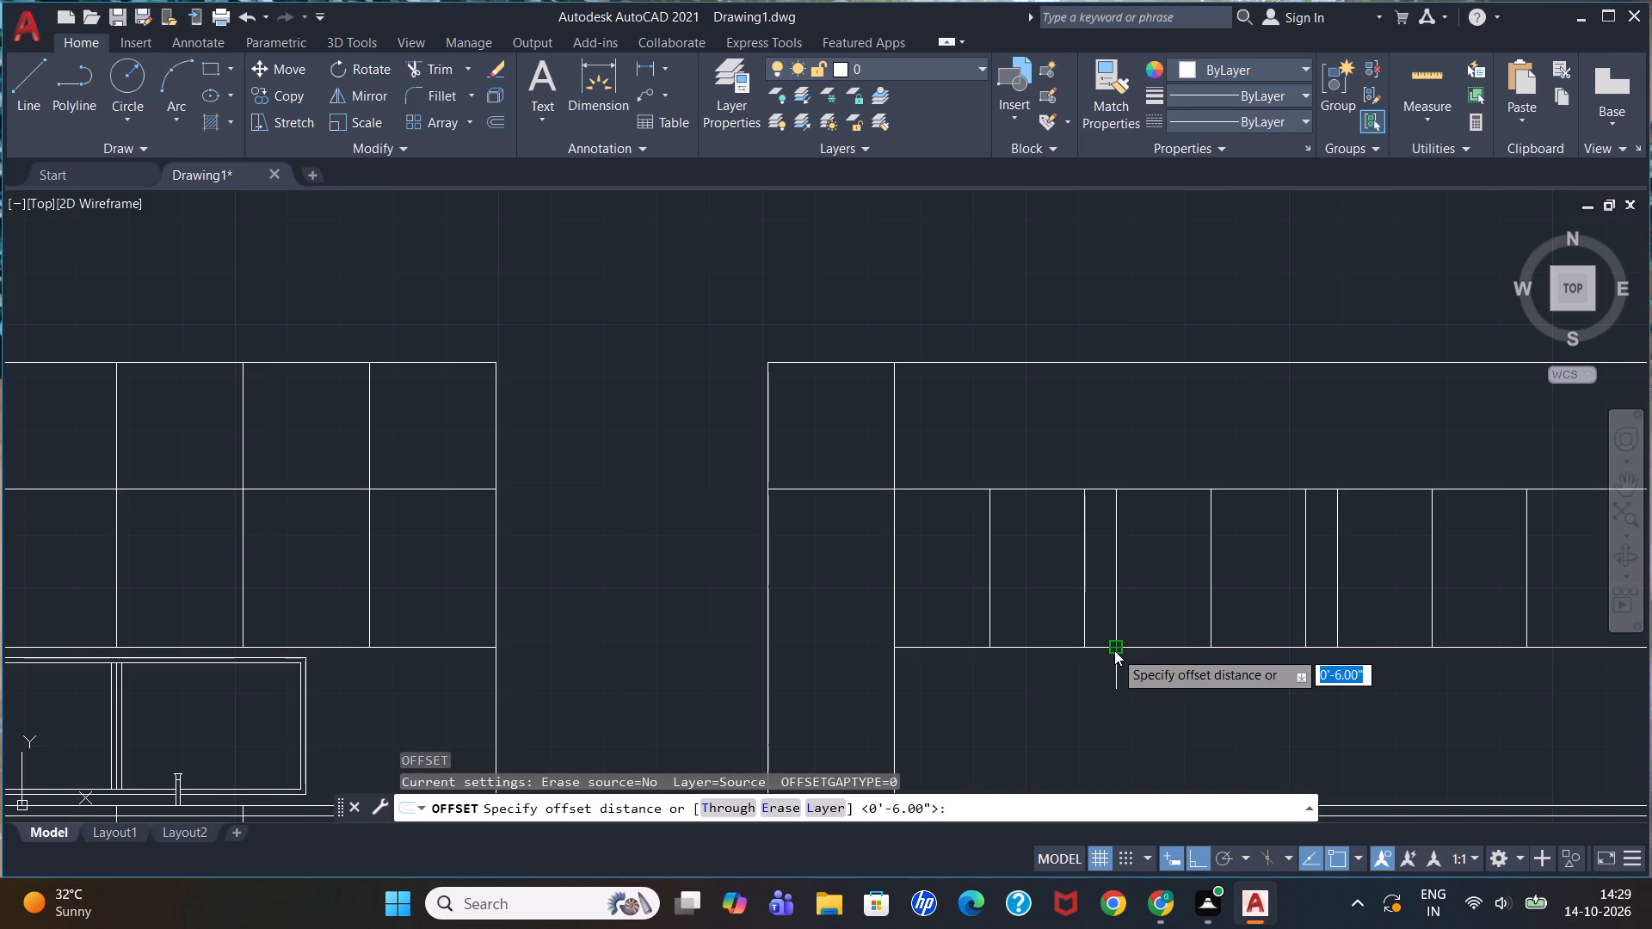
key("shift+quotedbl")
key("Return")
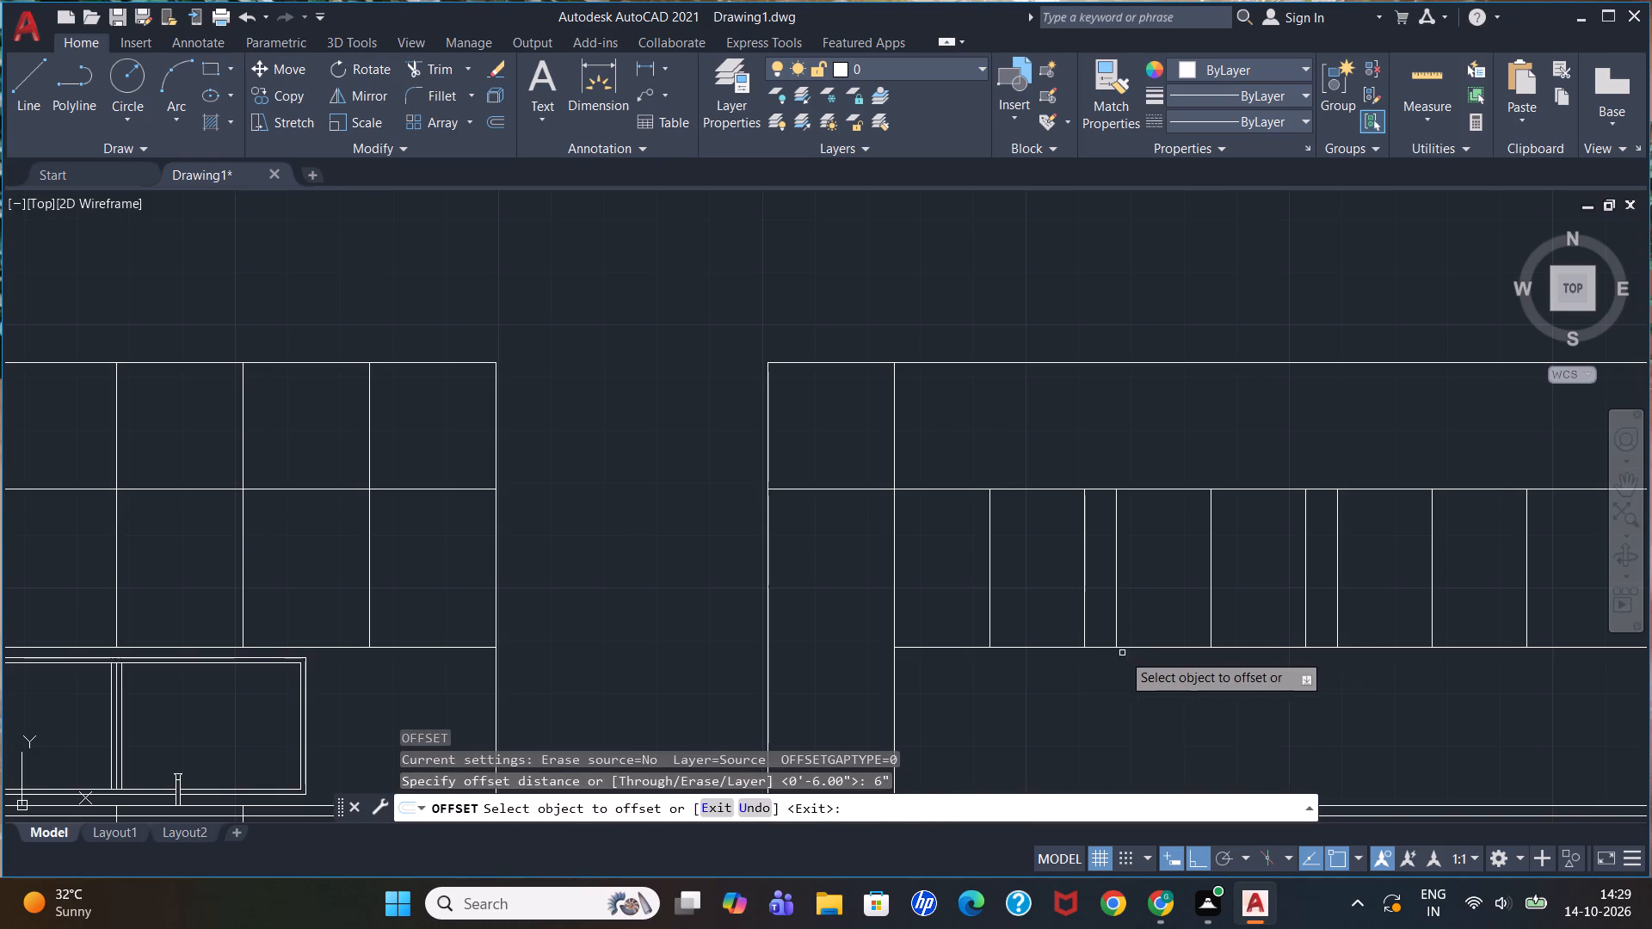
left_click(1053, 647)
left_click(1060, 604)
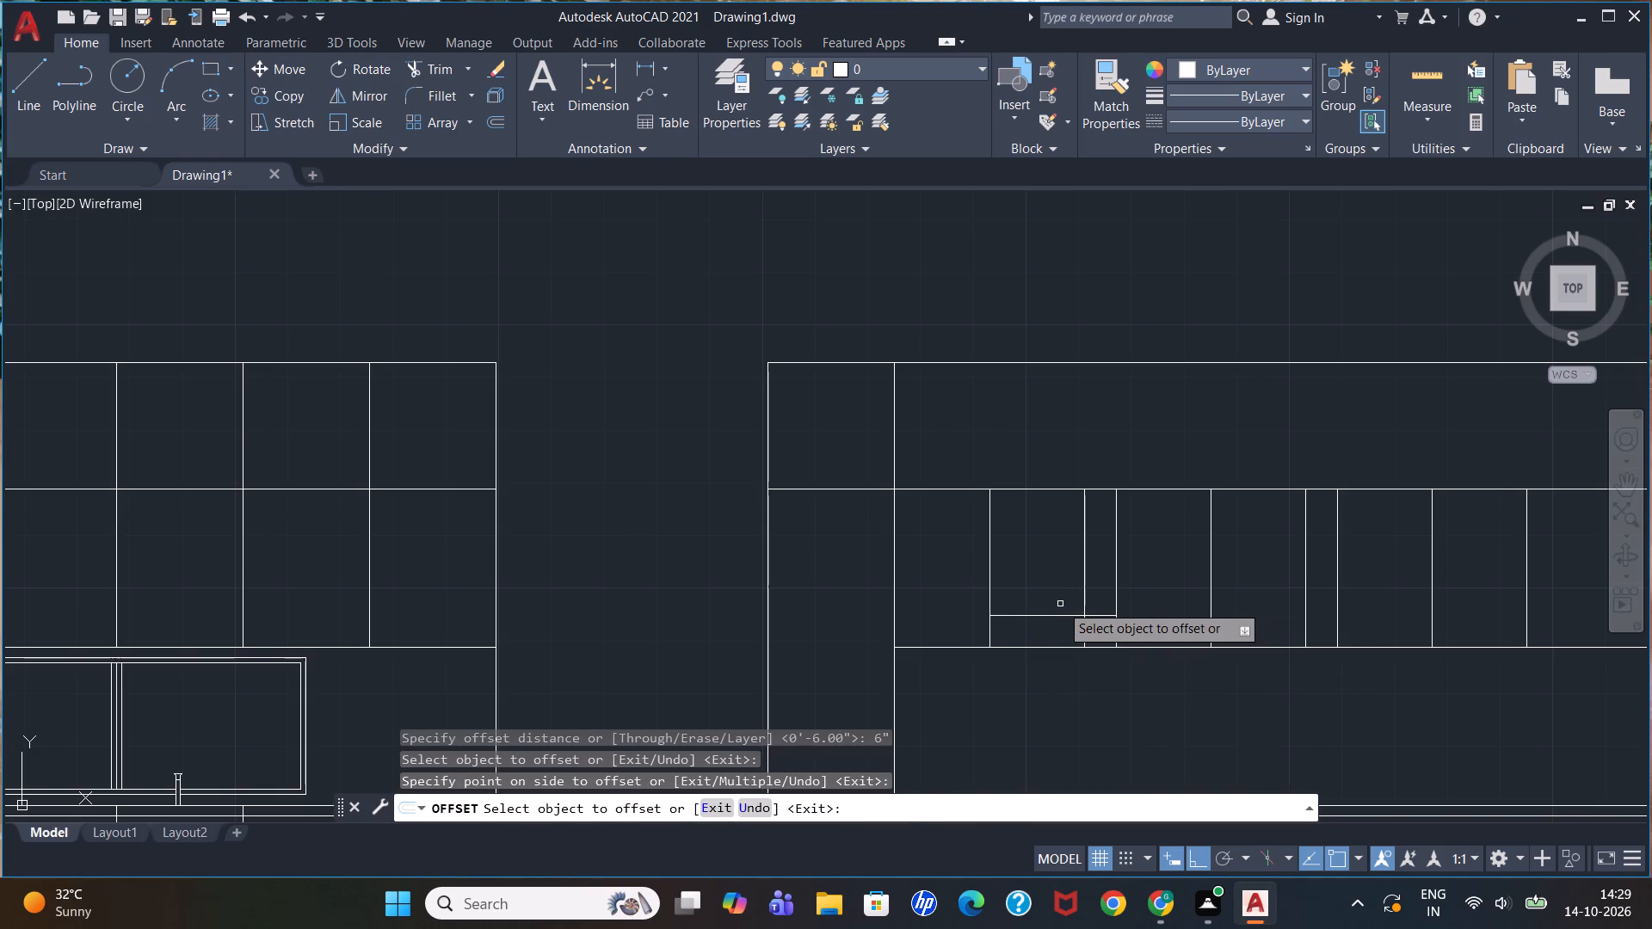
key("Escape")
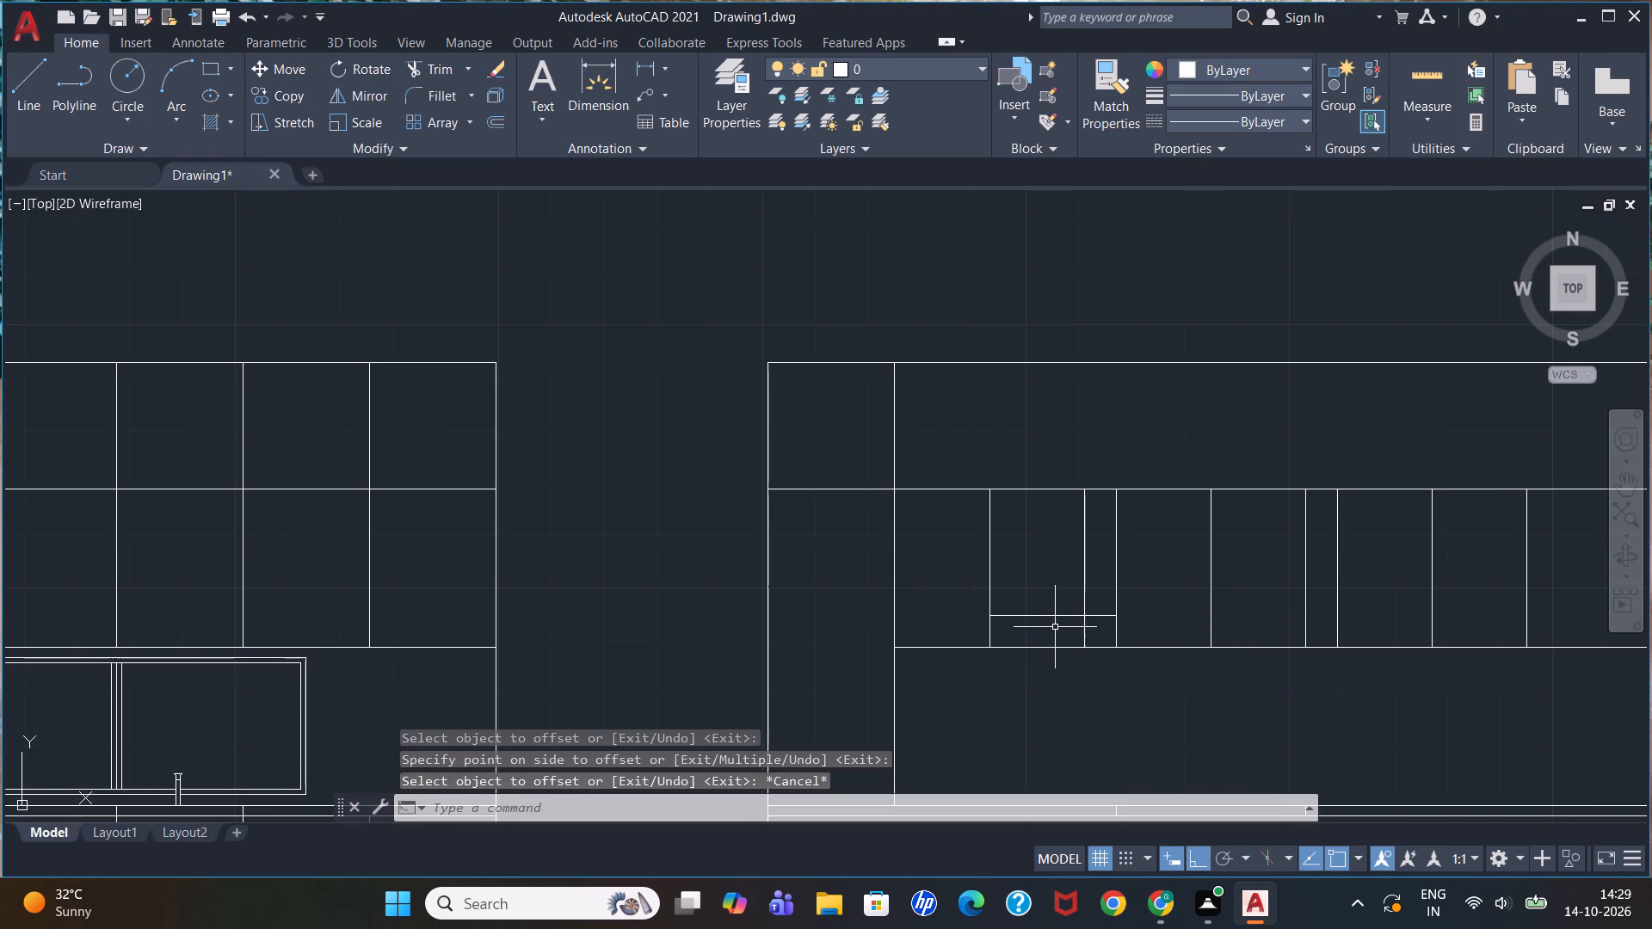
Draw a horizontal line about 2' long at the same height from the fifth divider to the seventh.
scroll(1128, 636, "up", 1)
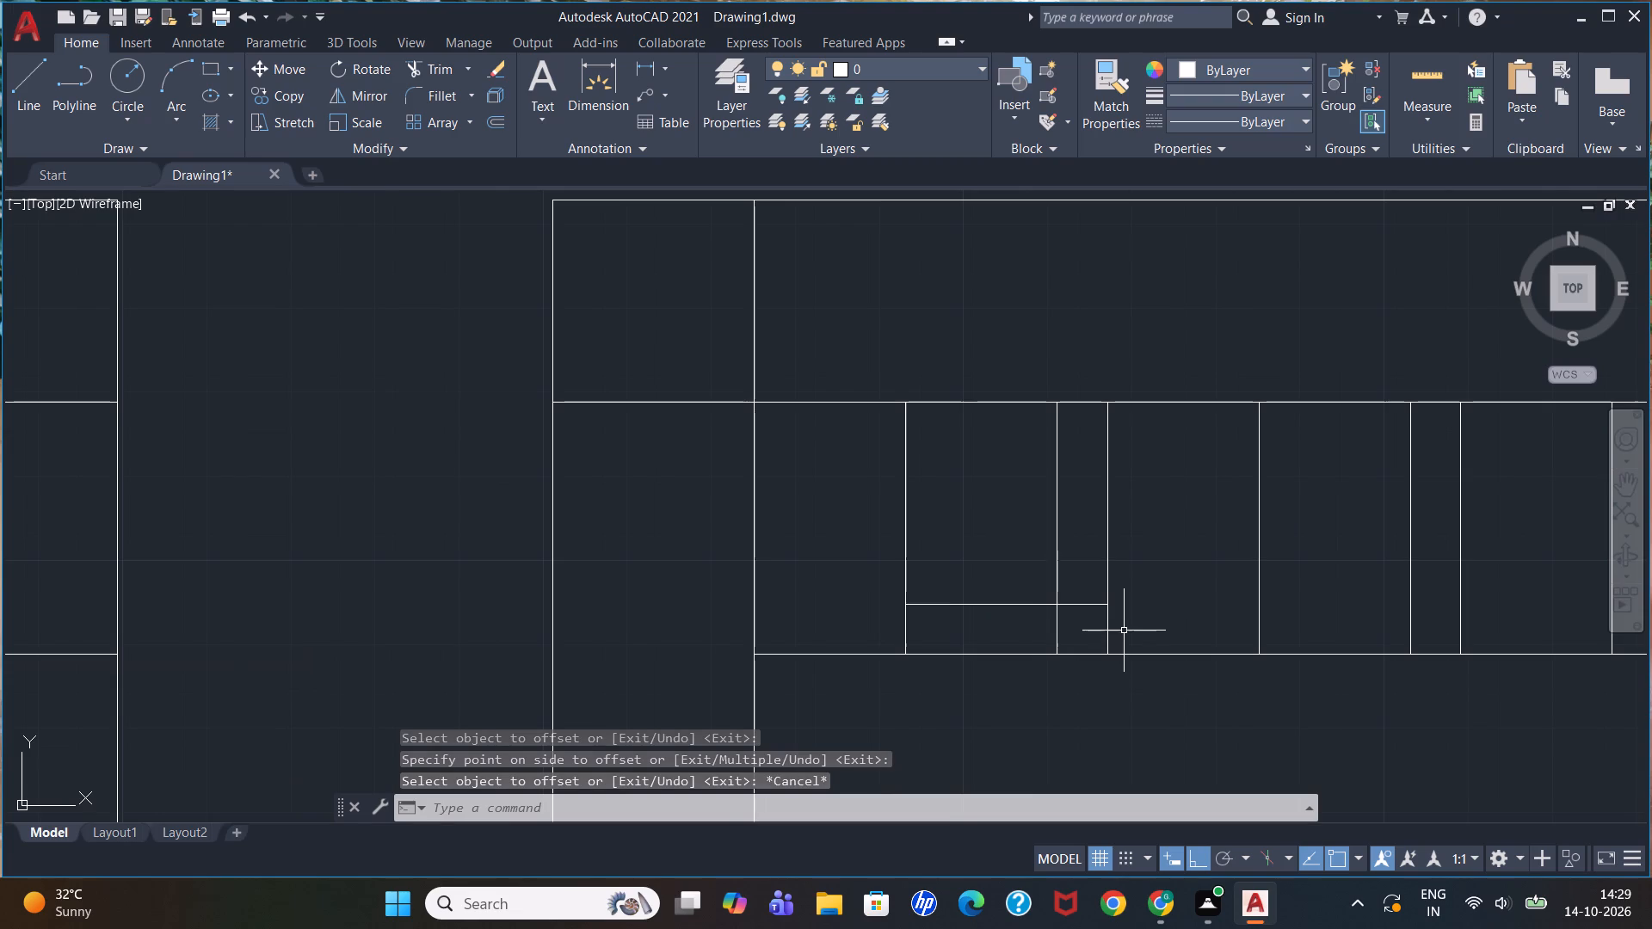
key("l")
key("Return")
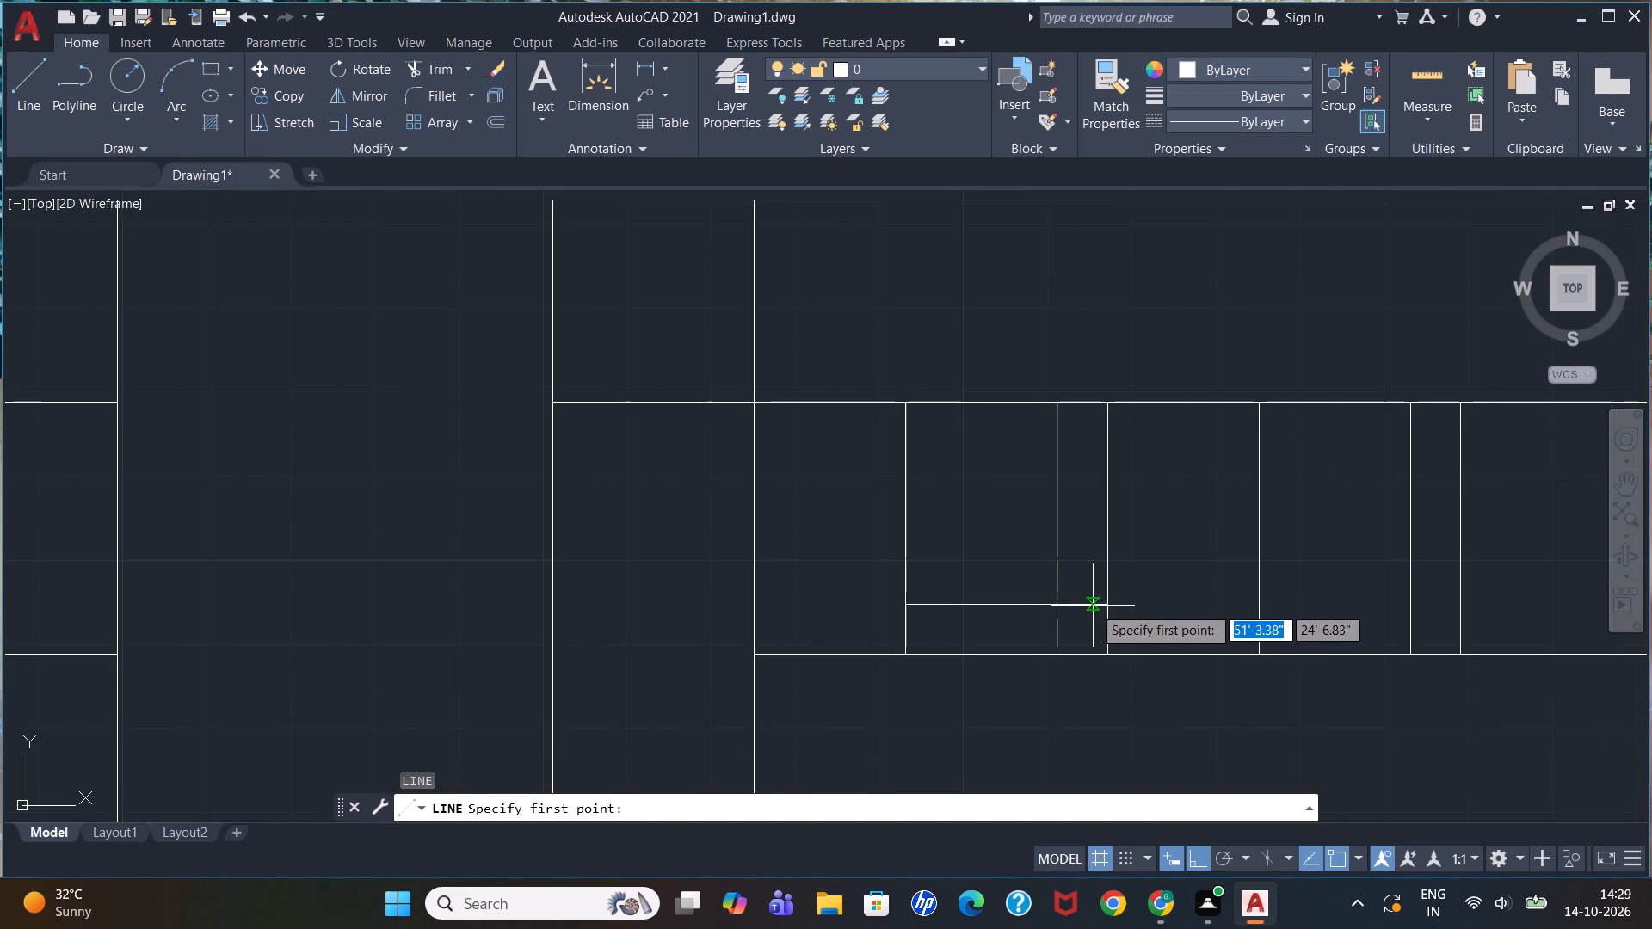
left_click(1416, 603)
scroll(1503, 586, "down", 2)
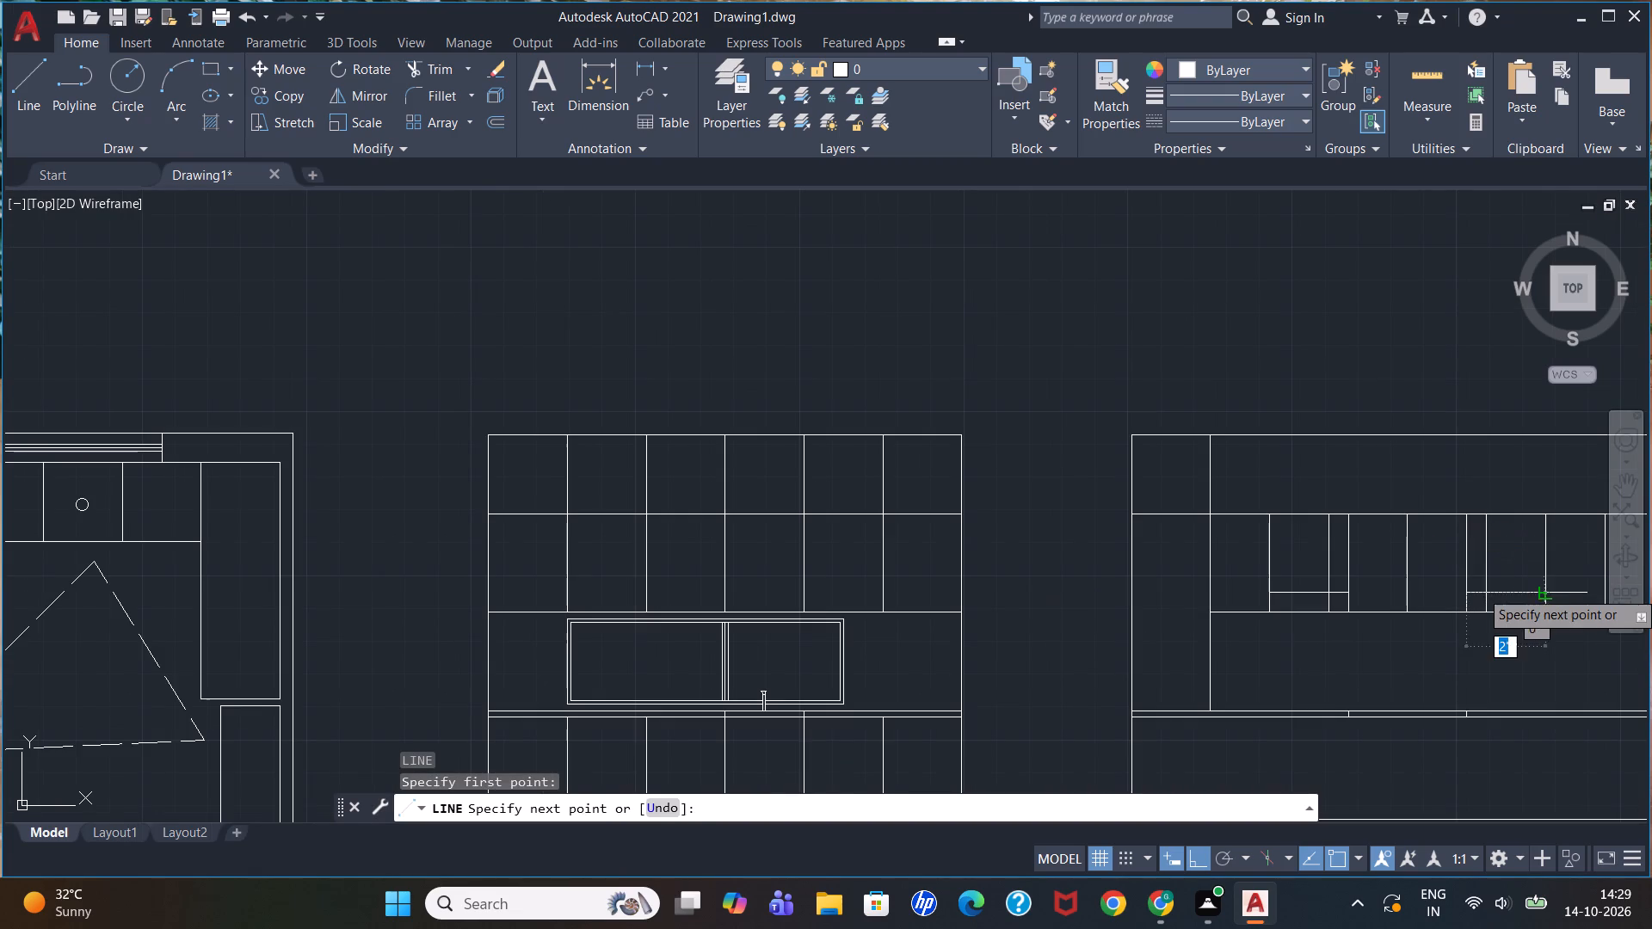
scroll(1544, 588, "up", 1)
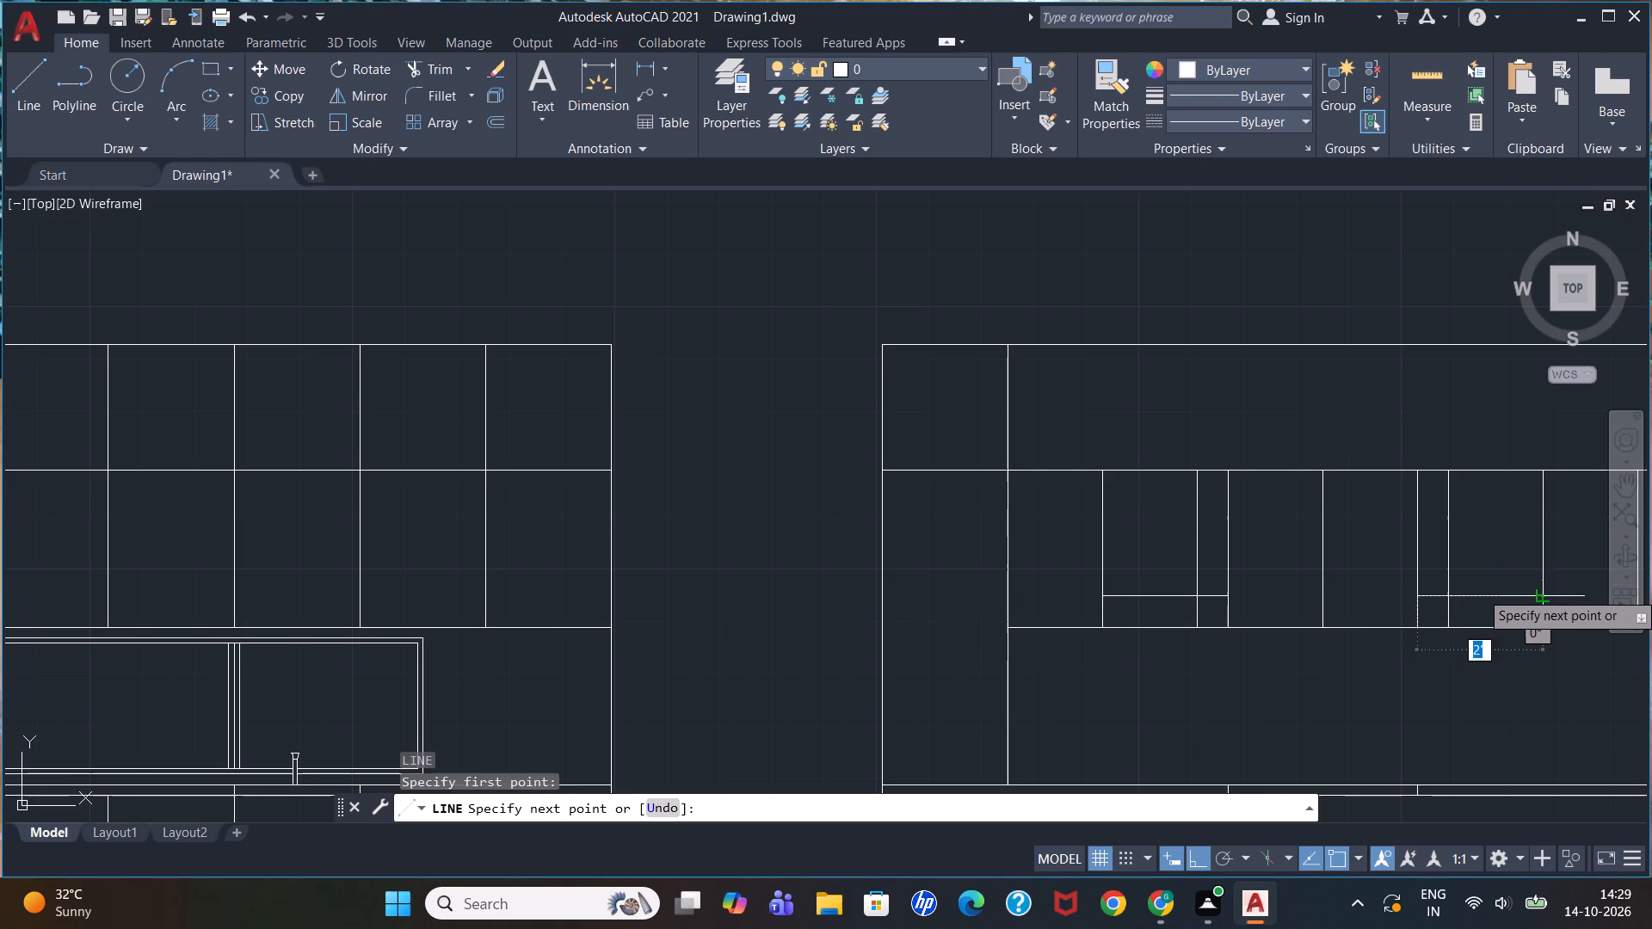
left_click(1542, 591)
key("Escape")
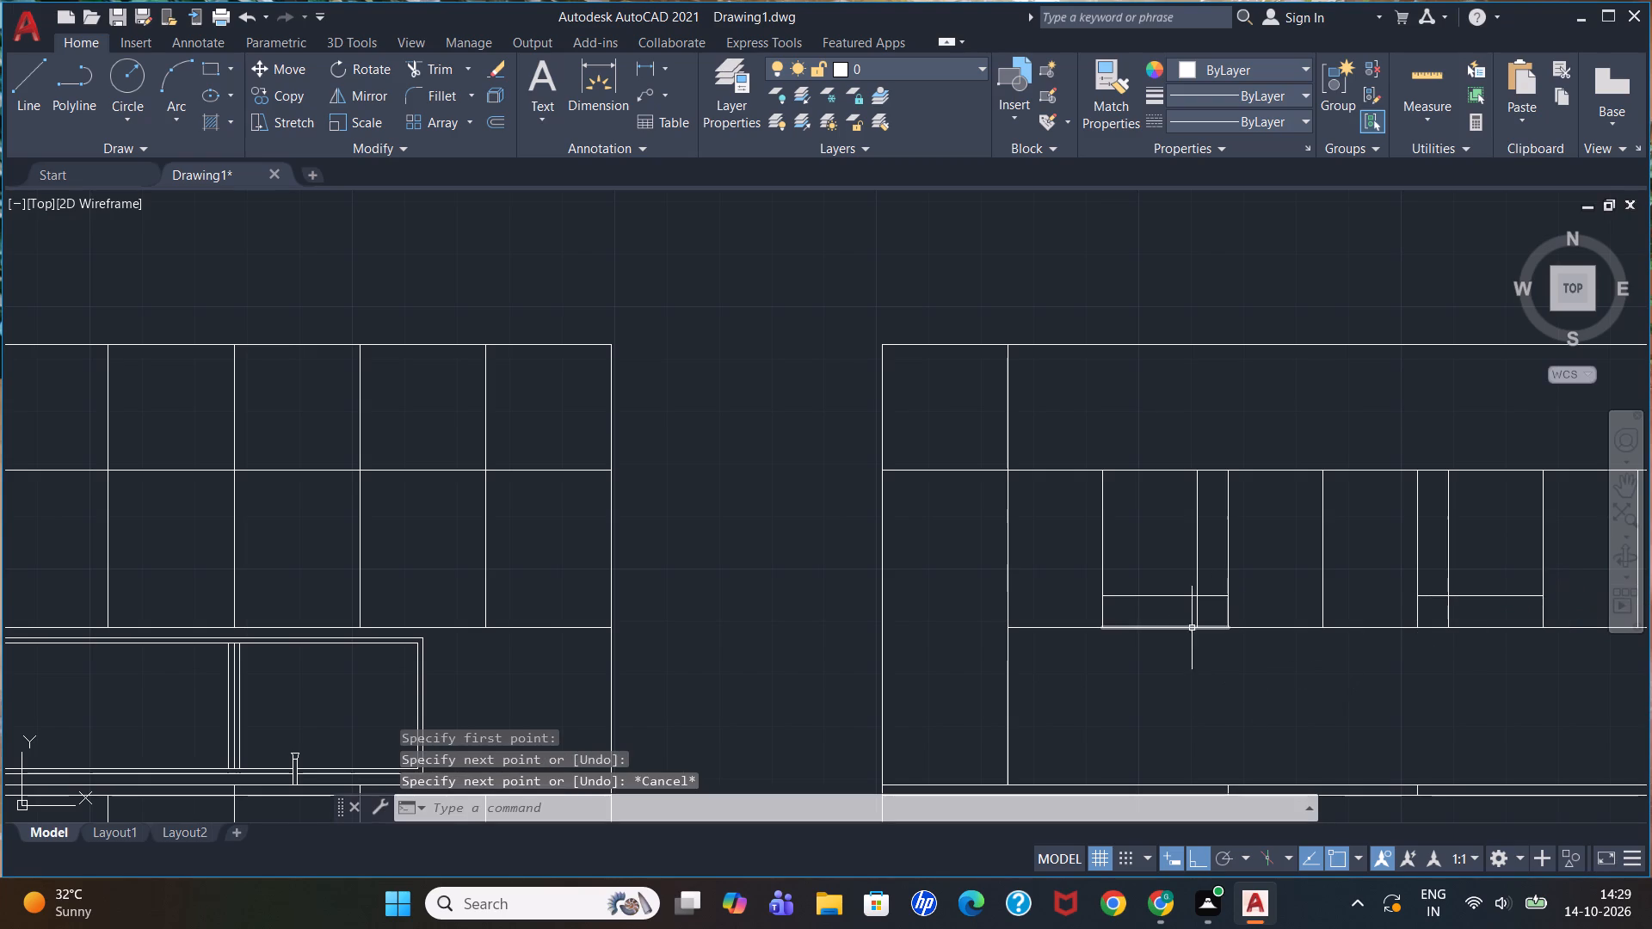
Delete the duplicate base line between the first and third dividers.
left_click(1184, 627)
key("Delete")
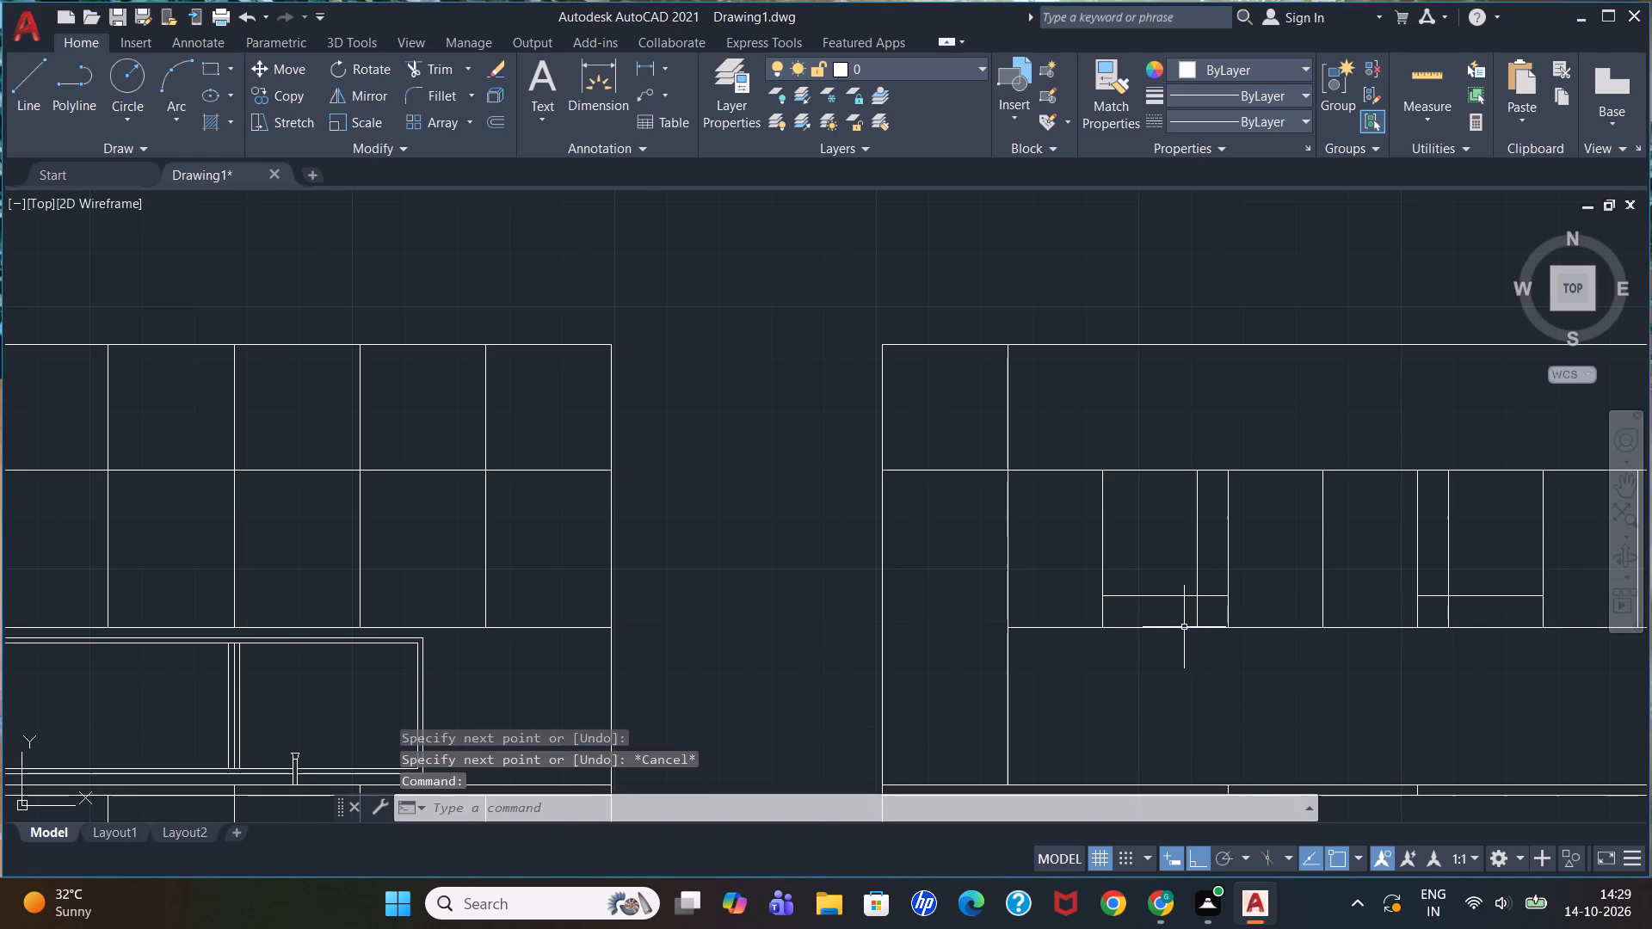
Trim the second and sixth dividers where they extend below the new horizontal lines.
scroll(1185, 624, "down", 1)
scroll(1310, 632, "up", 2)
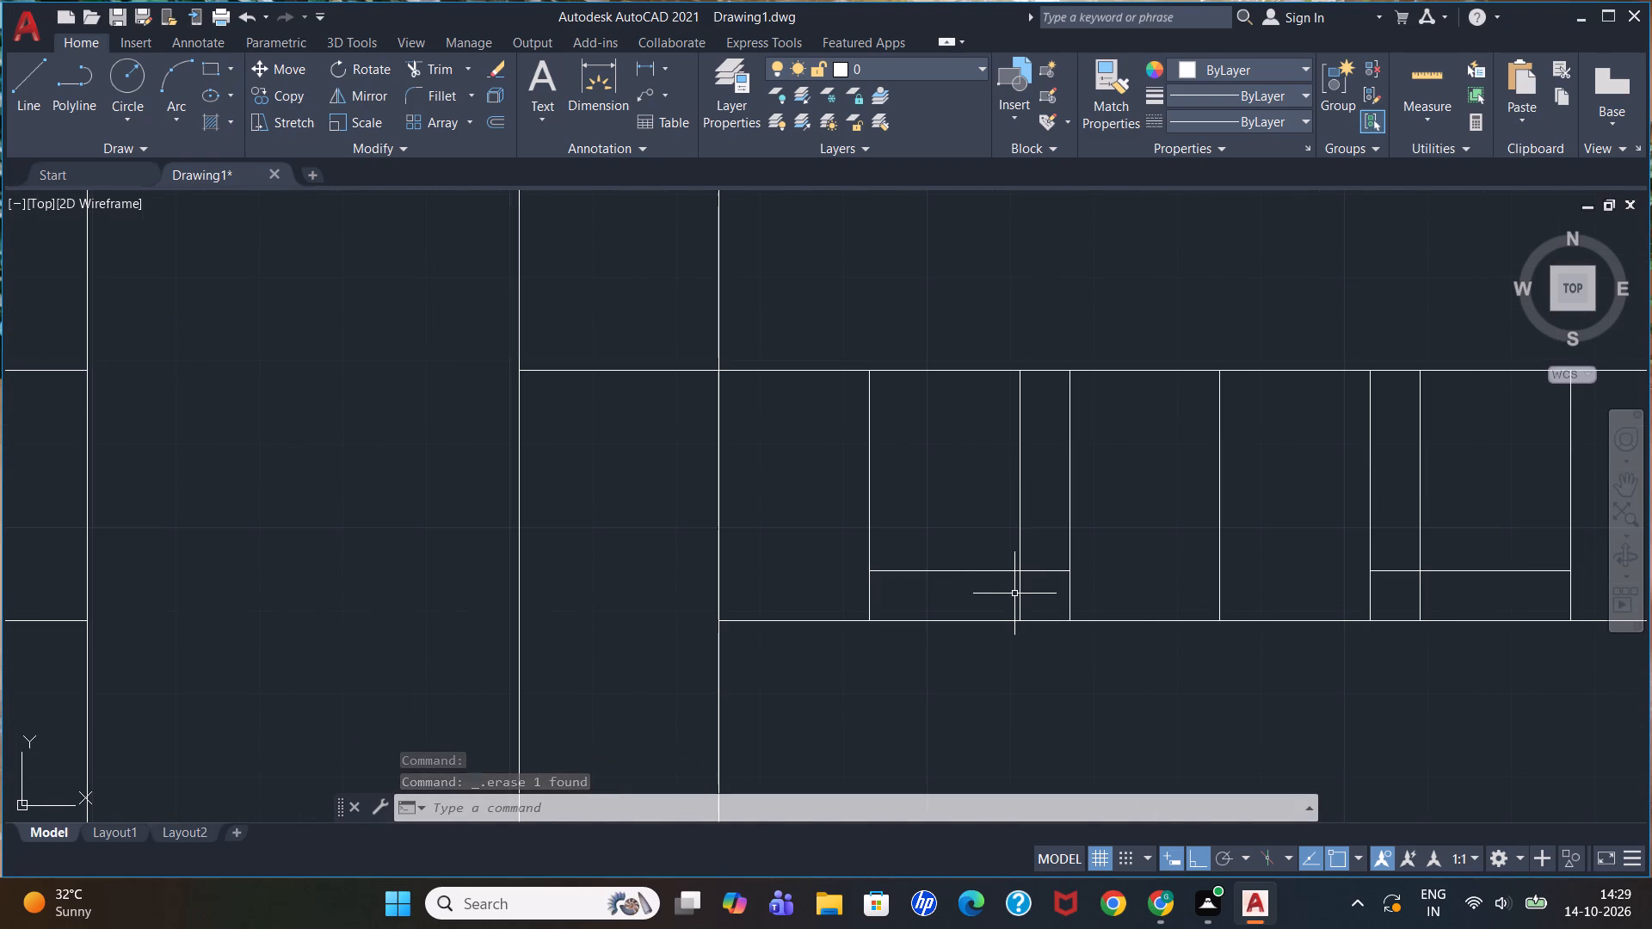
key("t")
key("r")
key("Return")
key("Return")
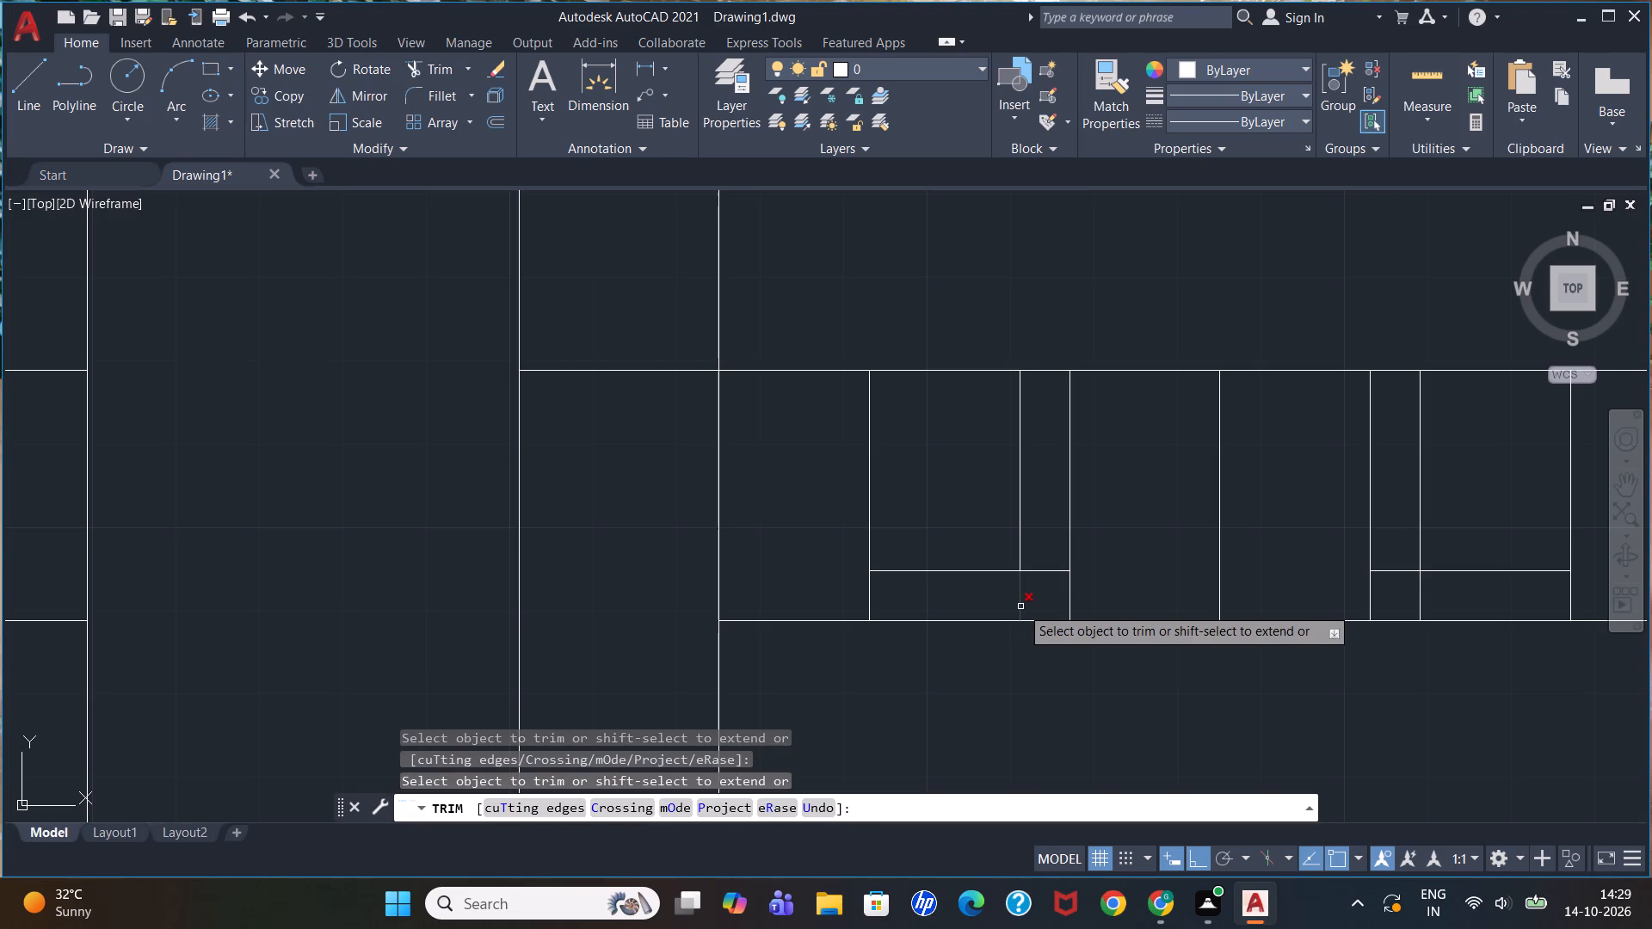
left_click(1020, 606)
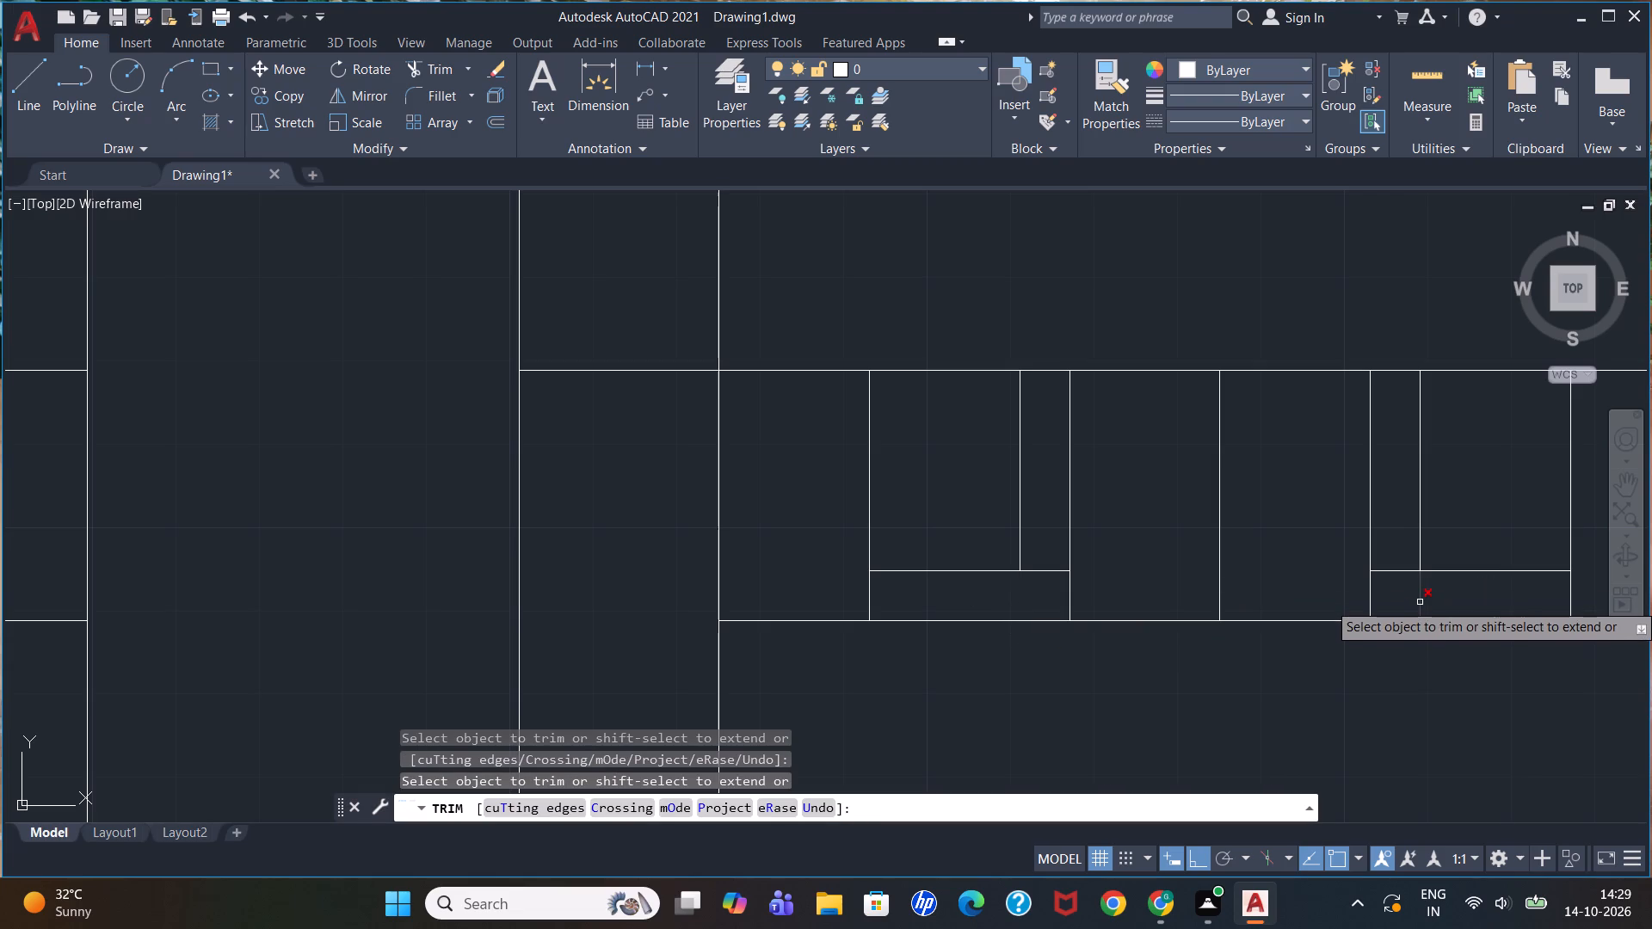
left_click(1420, 602)
key("Escape")
Draw a short horizontal line along the top edge of the cabinet row between the second and third dividers.
scroll(1120, 581, "down", 1)
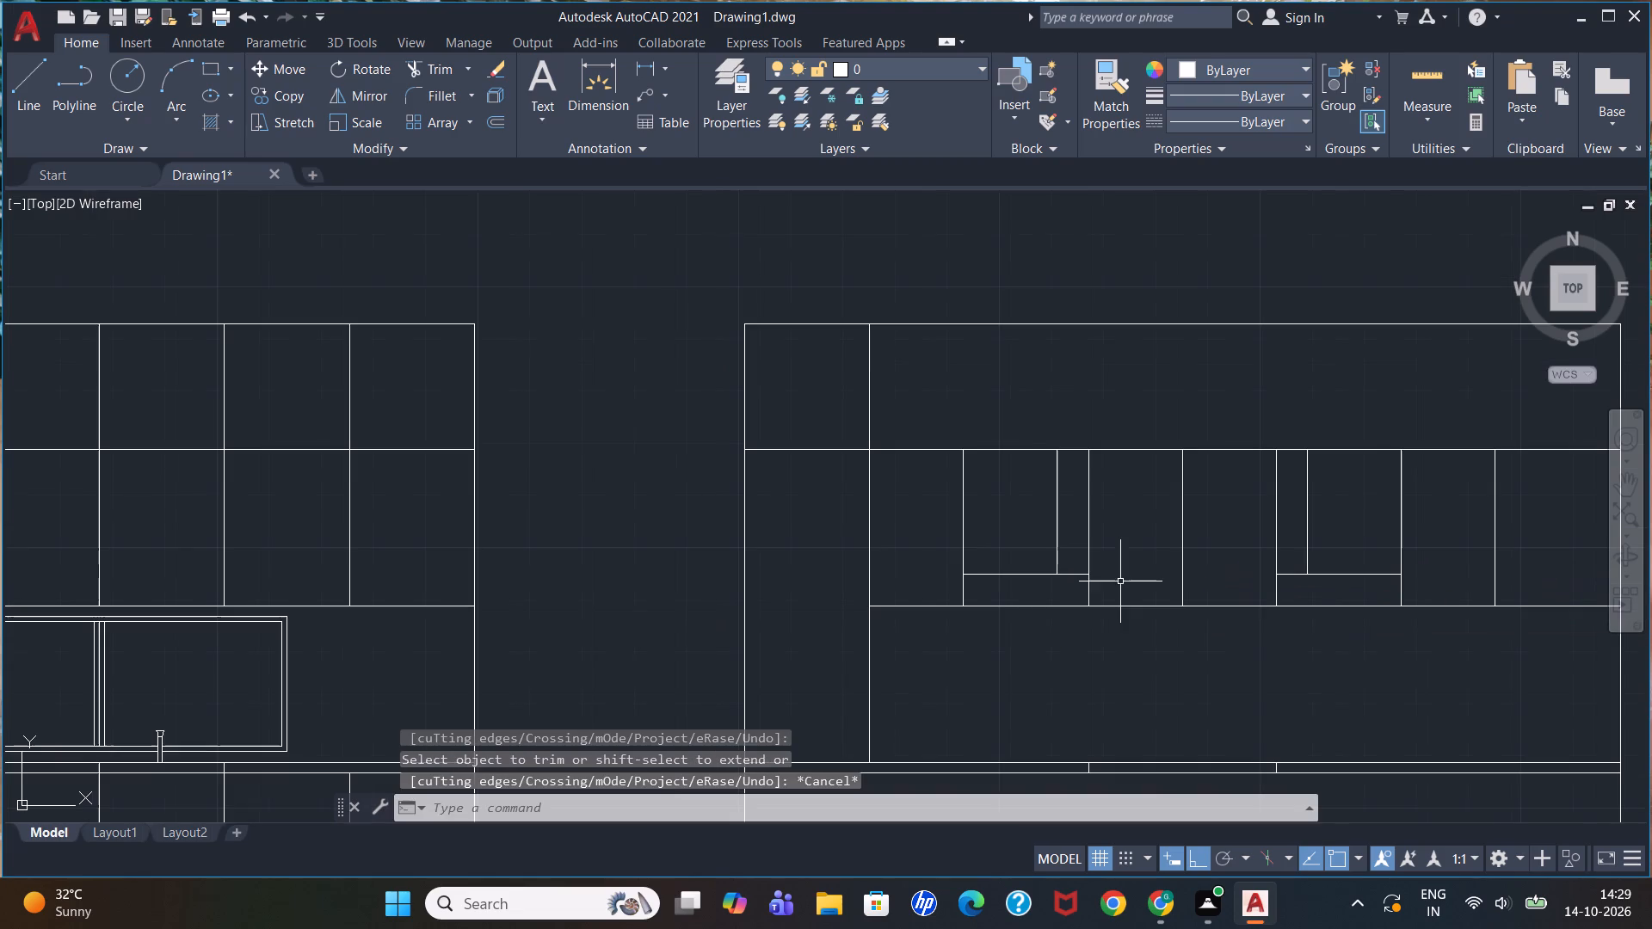
scroll(1062, 511, "up", 1)
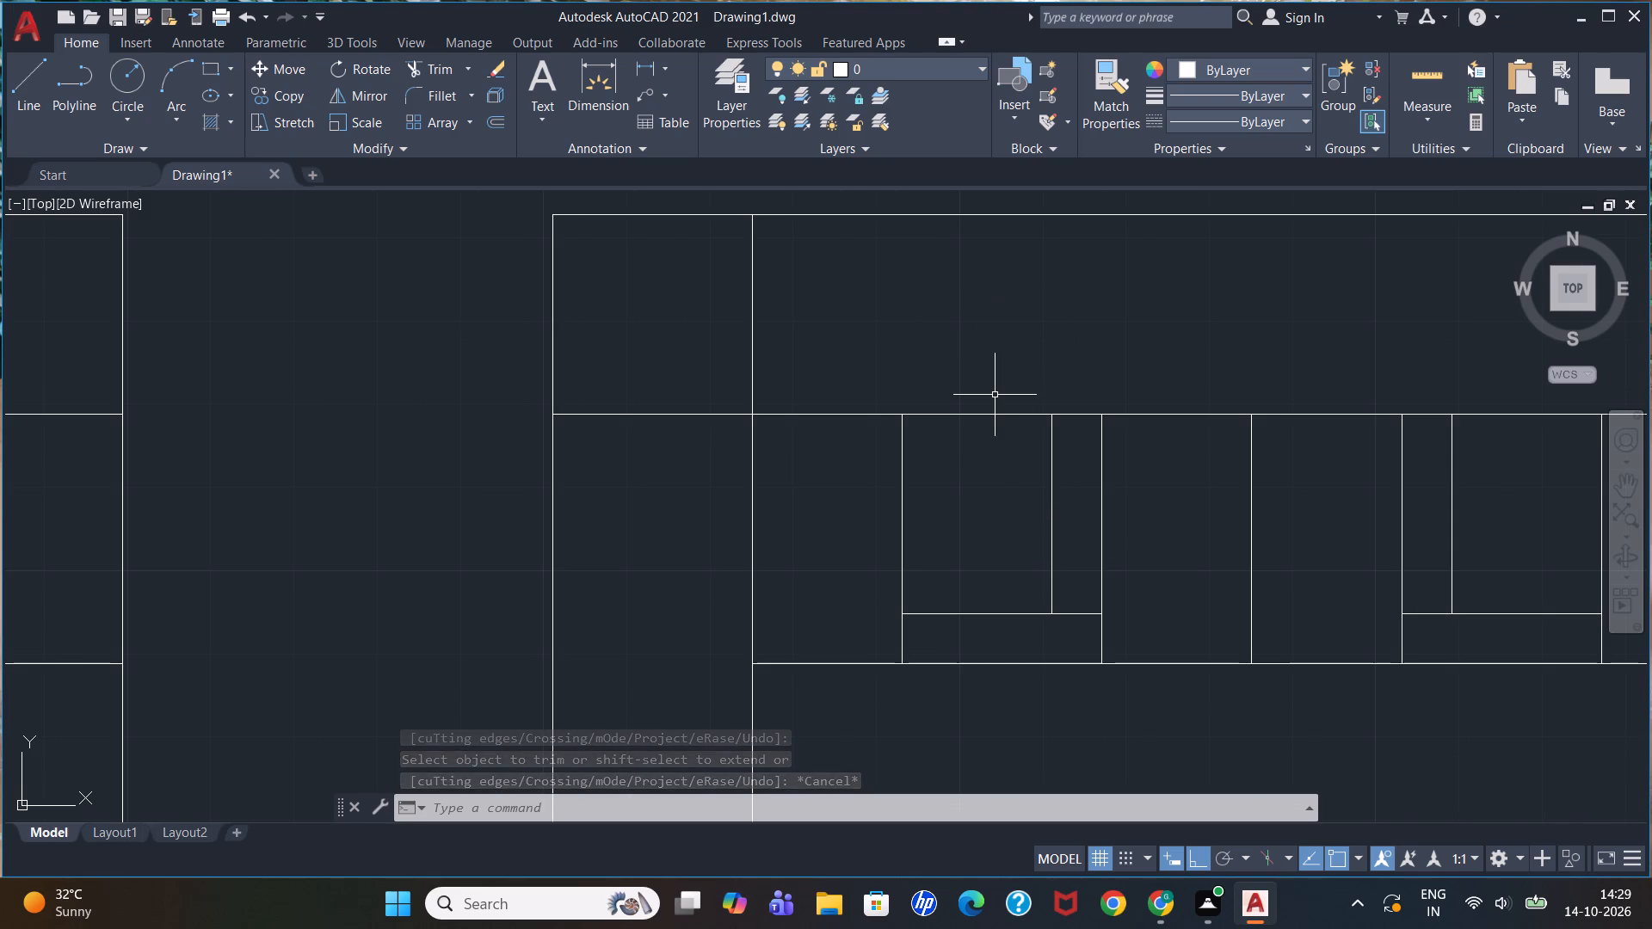
key("l")
key("Return")
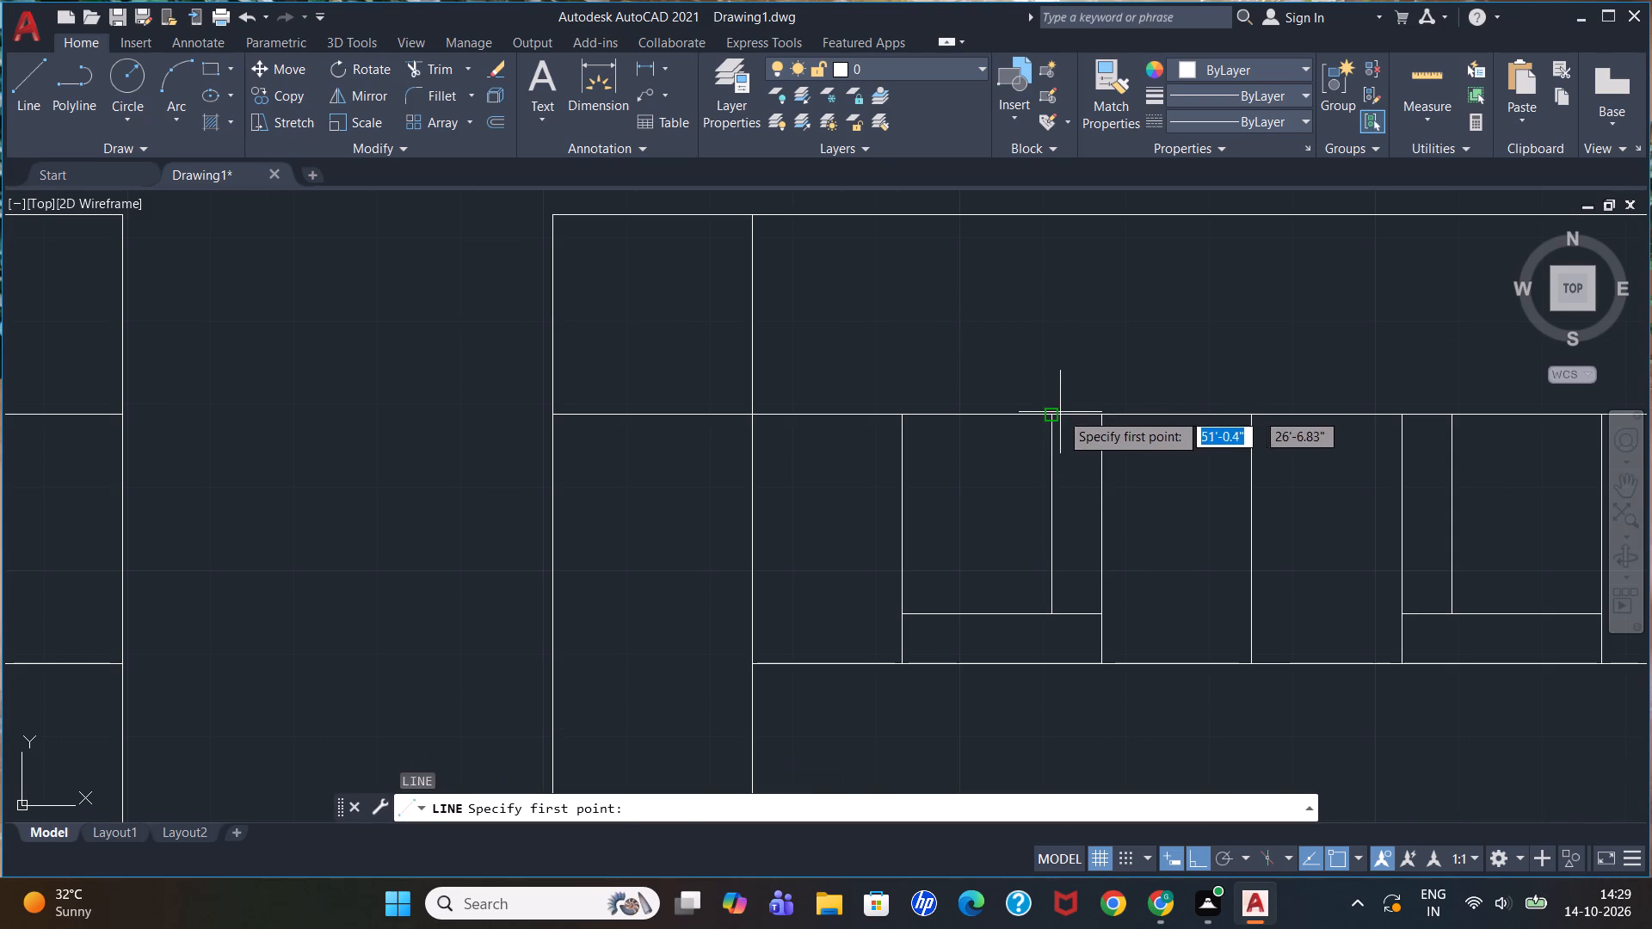
left_click(1052, 412)
left_click(1099, 414)
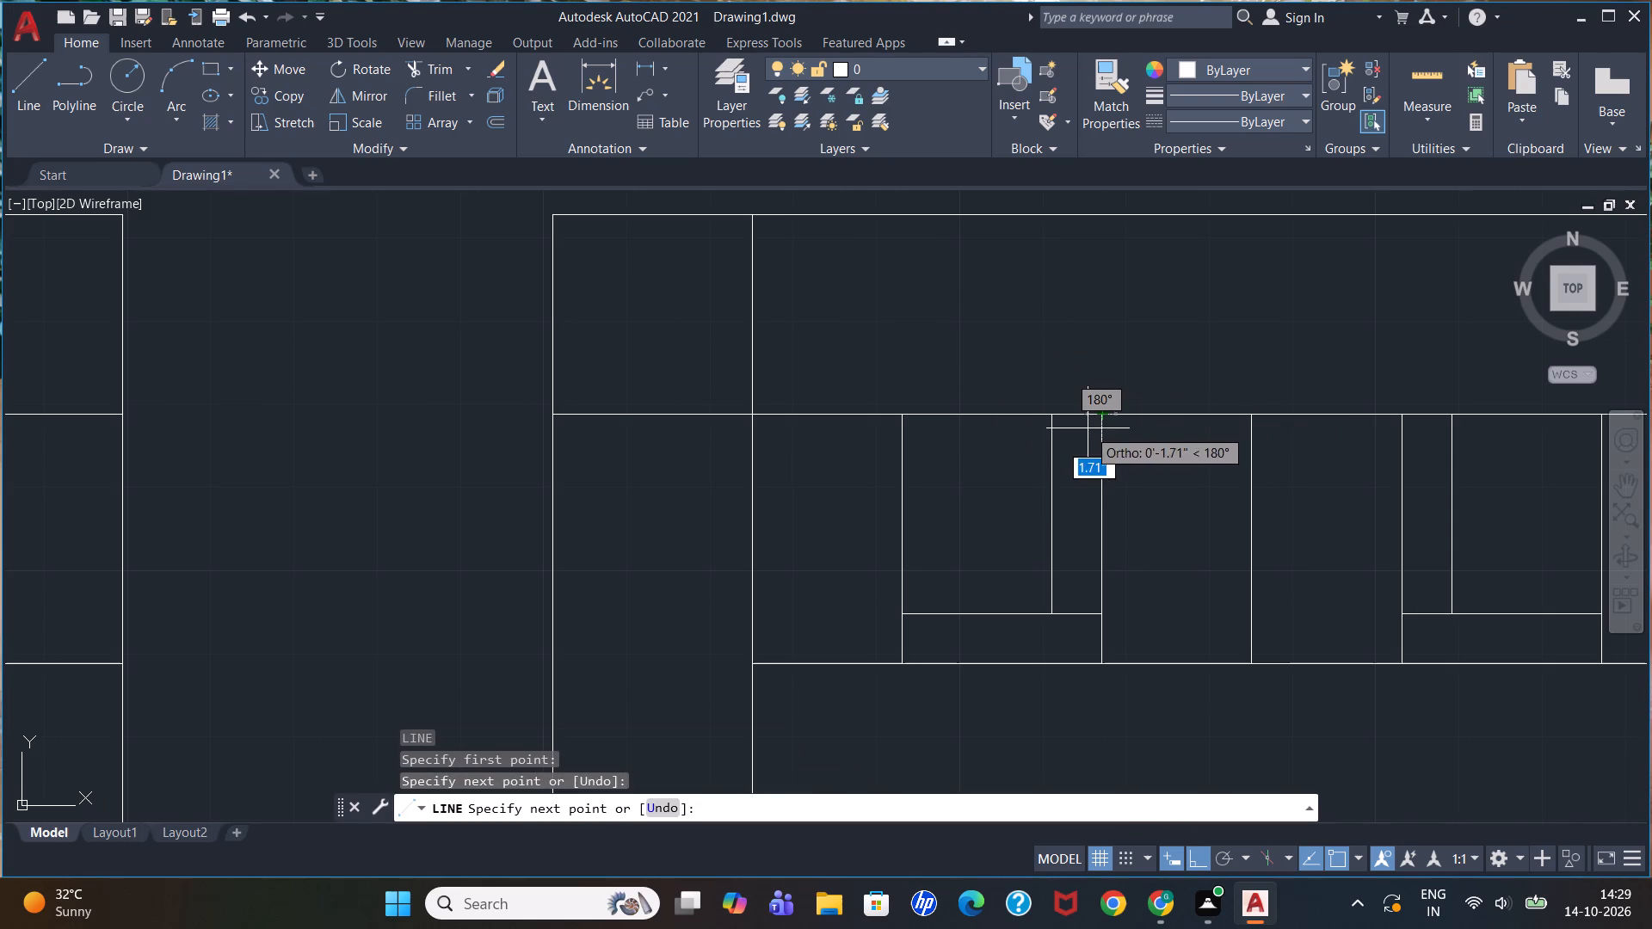
key("Escape")
Offset the short top line between the second and third dividers 1' downward.
key("o")
key("Return")
key("1")
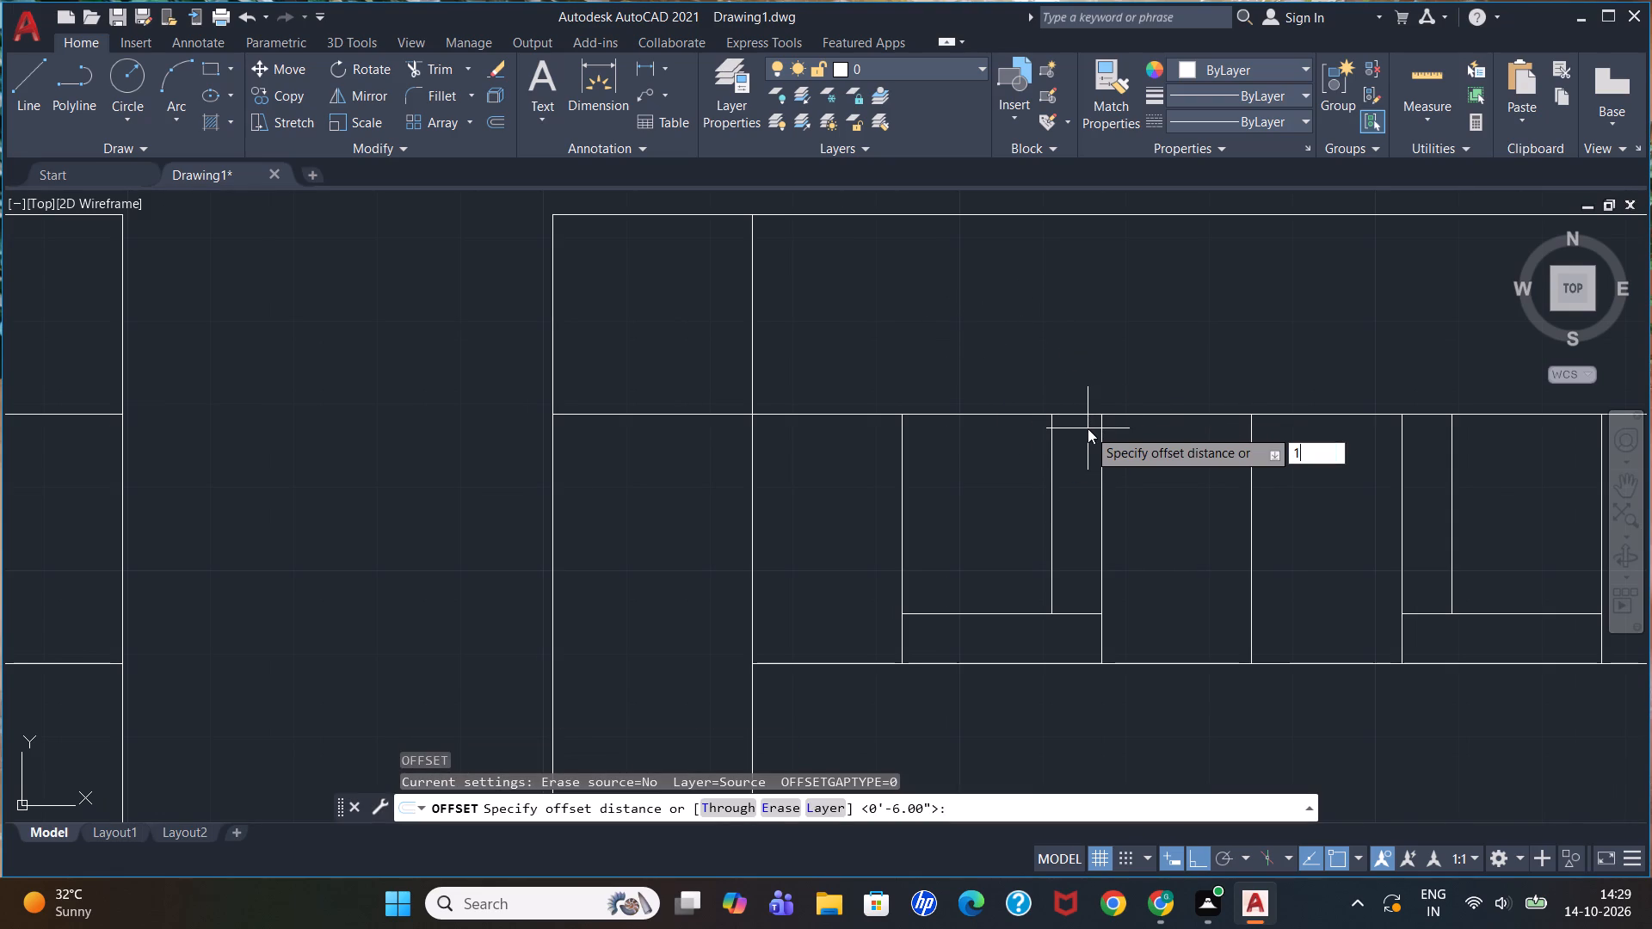
key("apostrophe")
key("Return")
left_click(1076, 415)
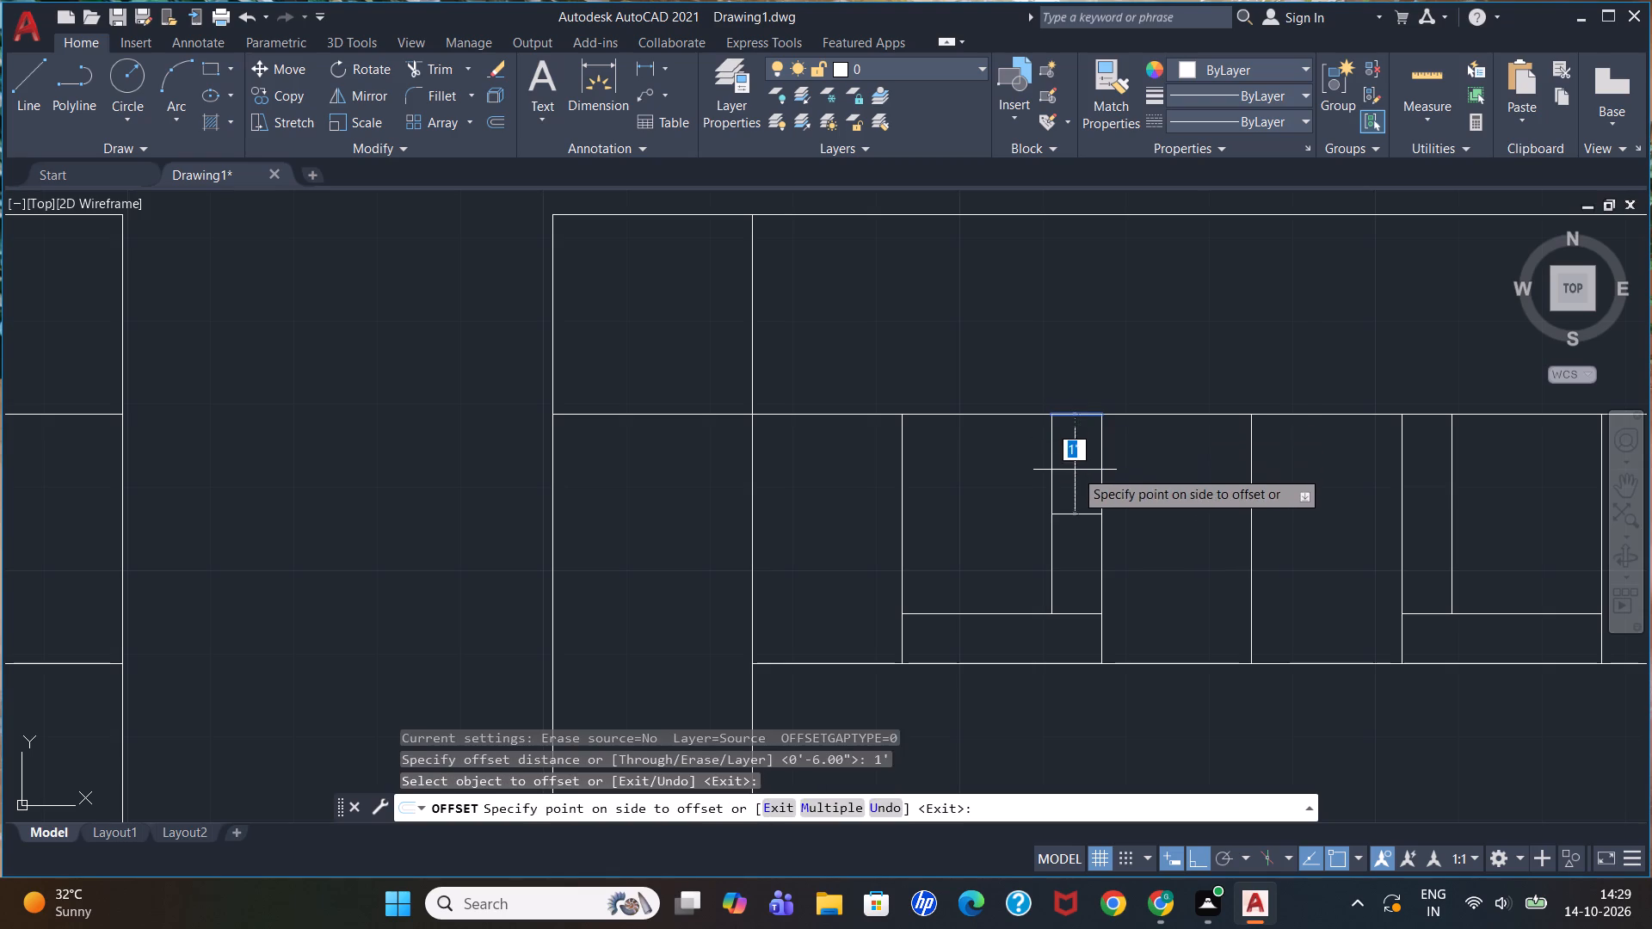
left_click(1075, 470)
key("Escape")
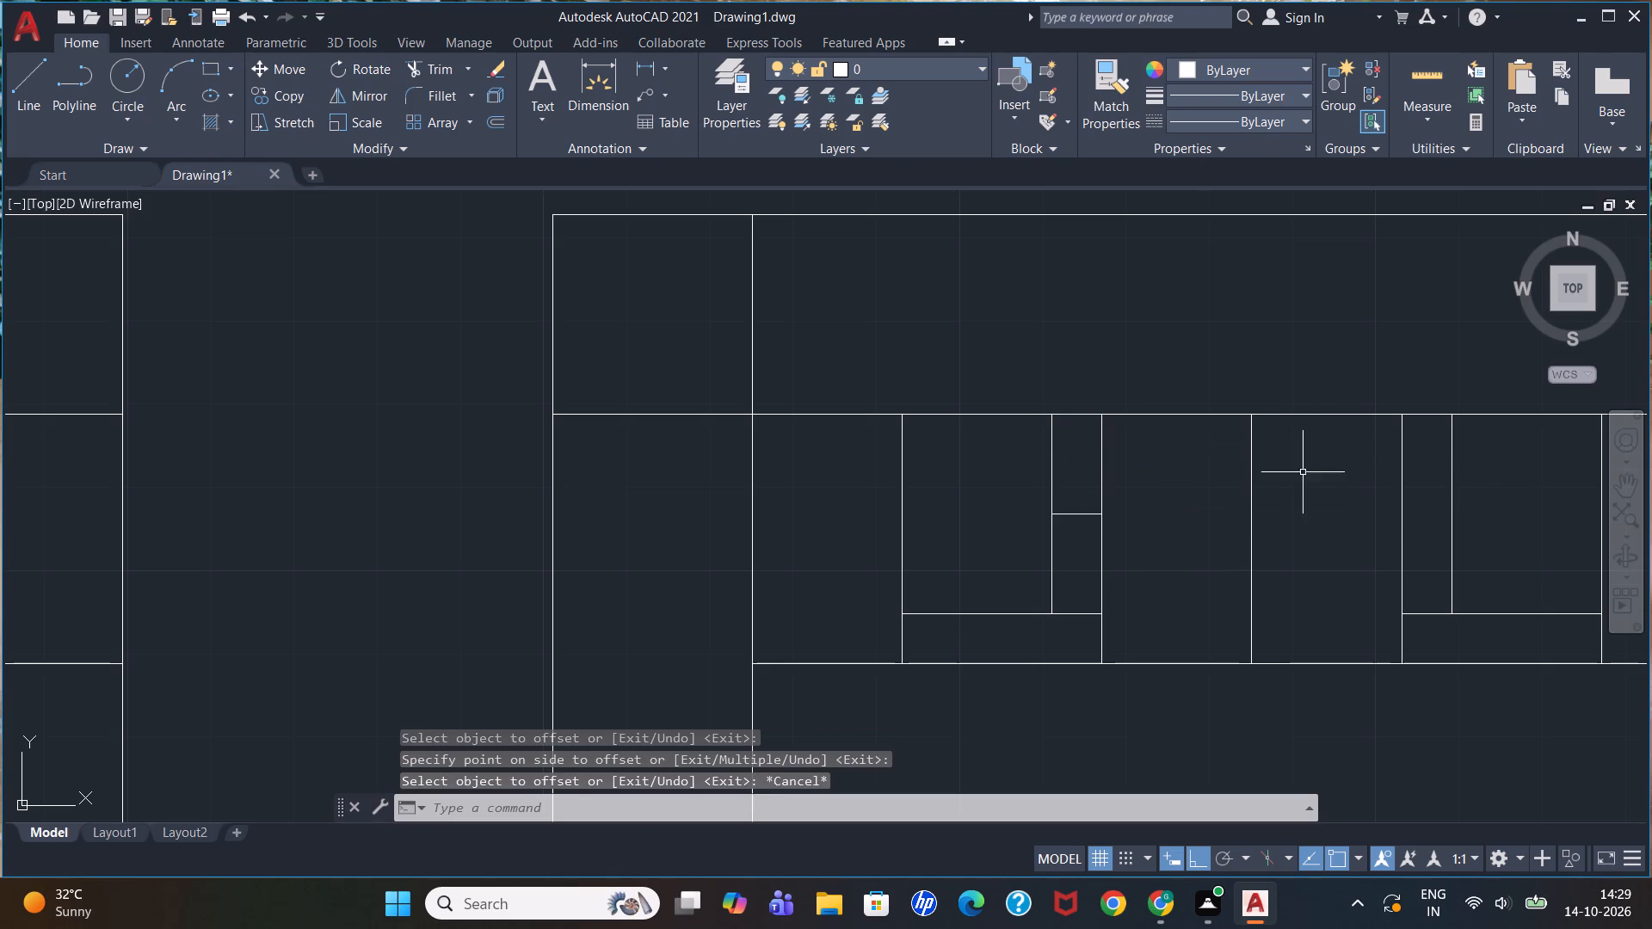
Draw a horizontal line between the fifth and sixth dividers, level with the short line between the second and third.
key("l")
key("Return")
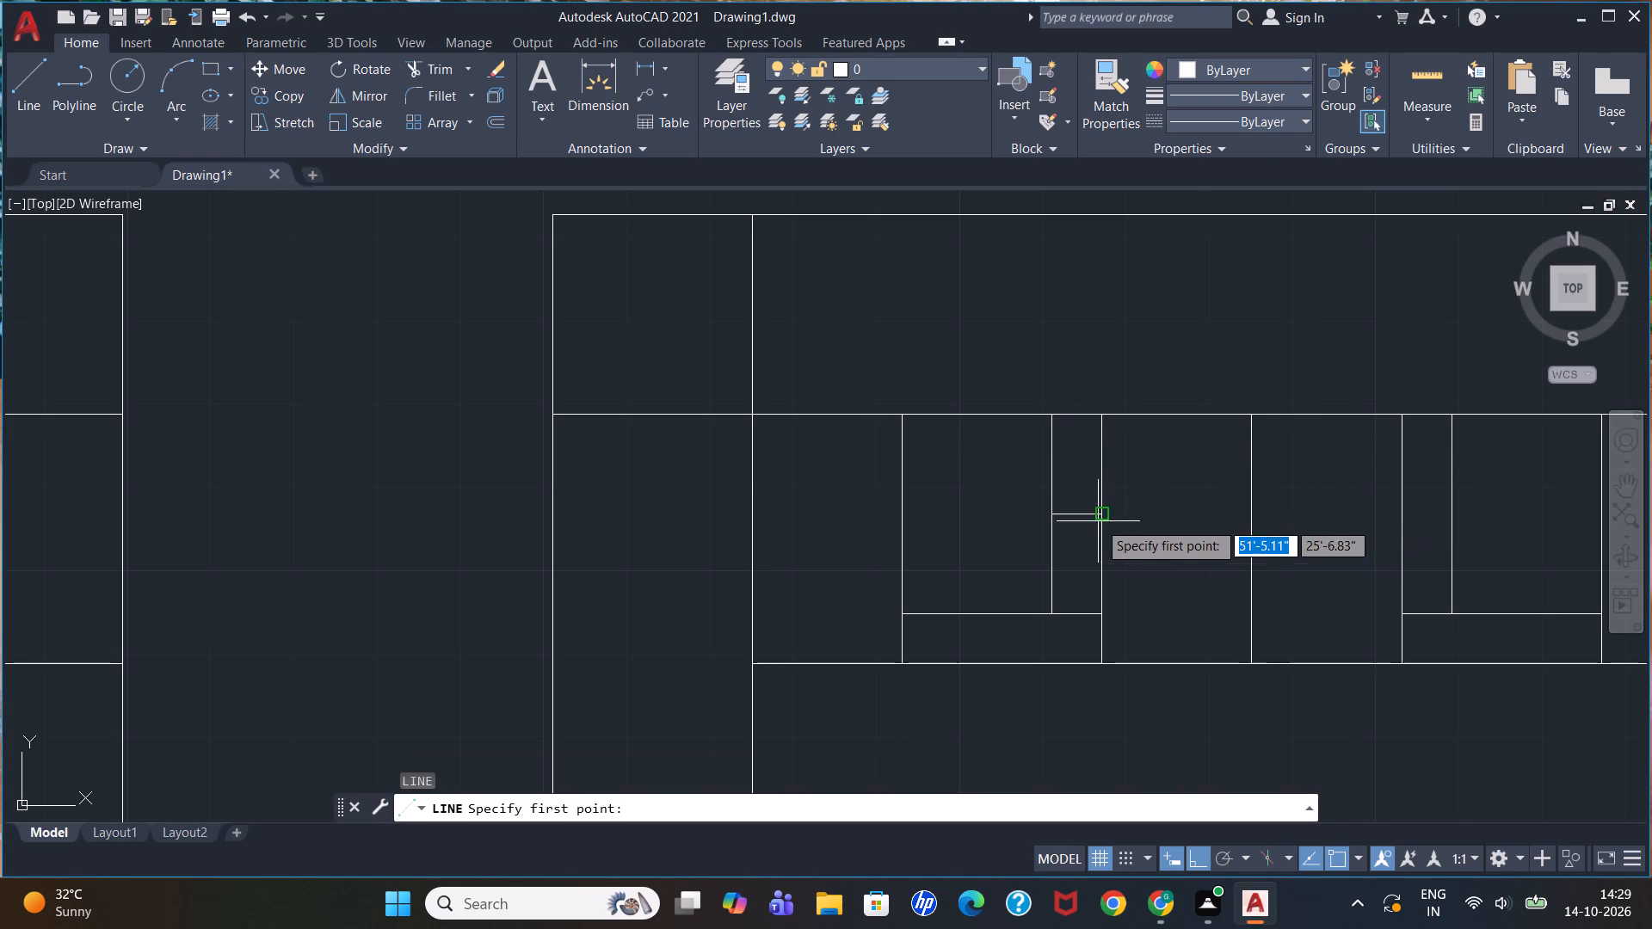
left_click(1400, 514)
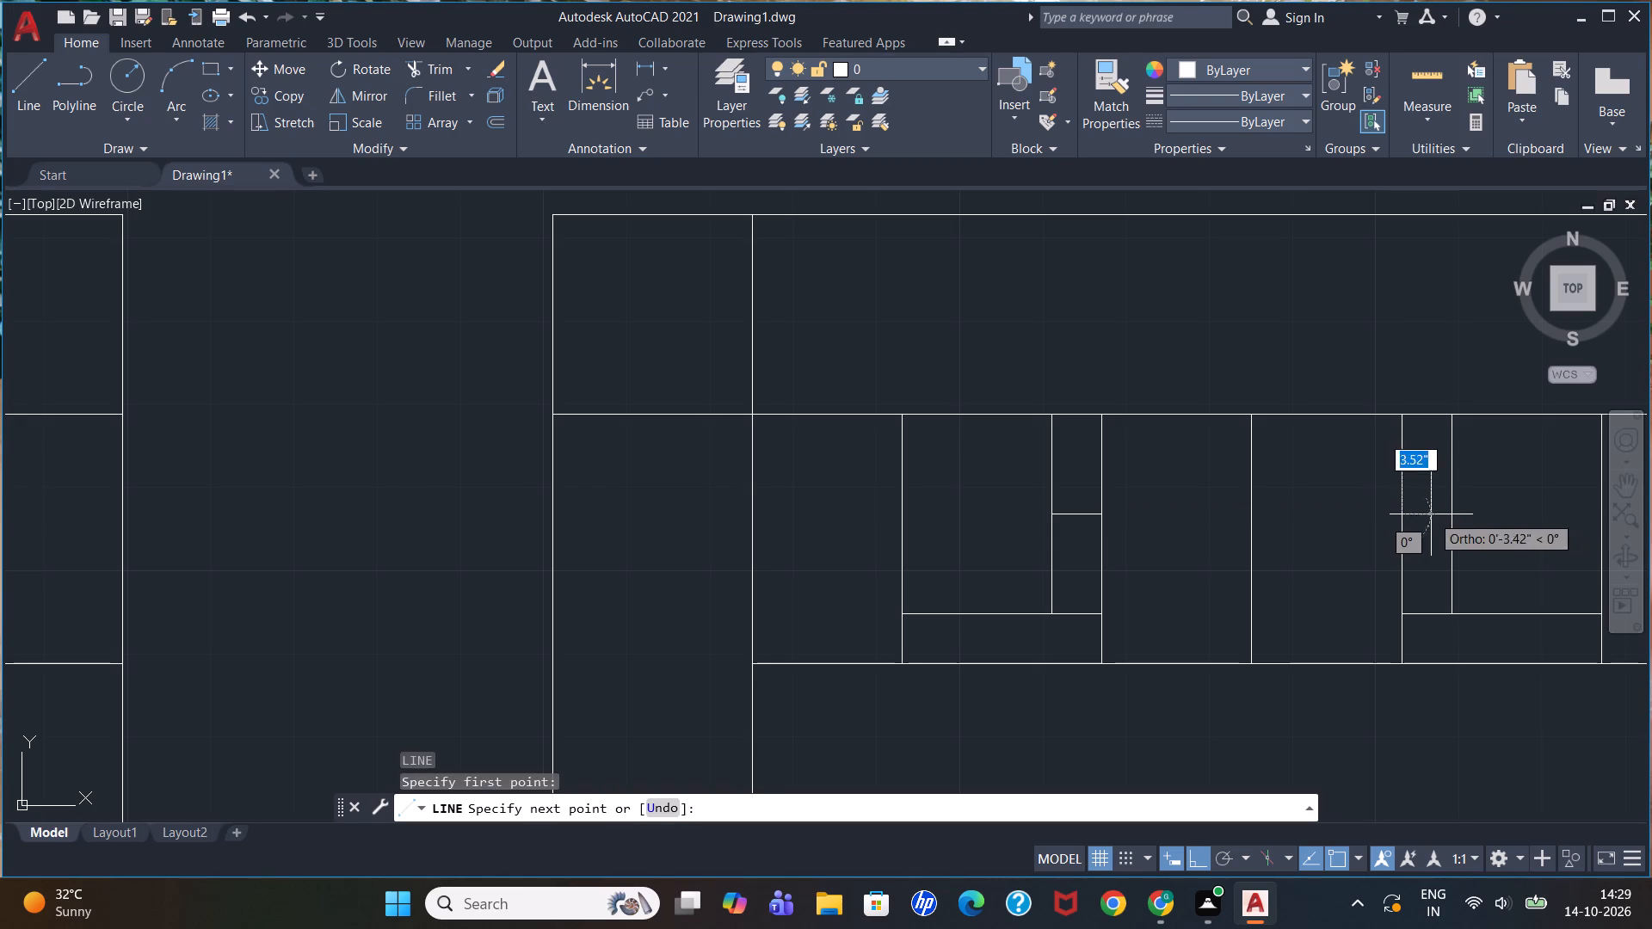
left_click(1448, 514)
key("Escape")
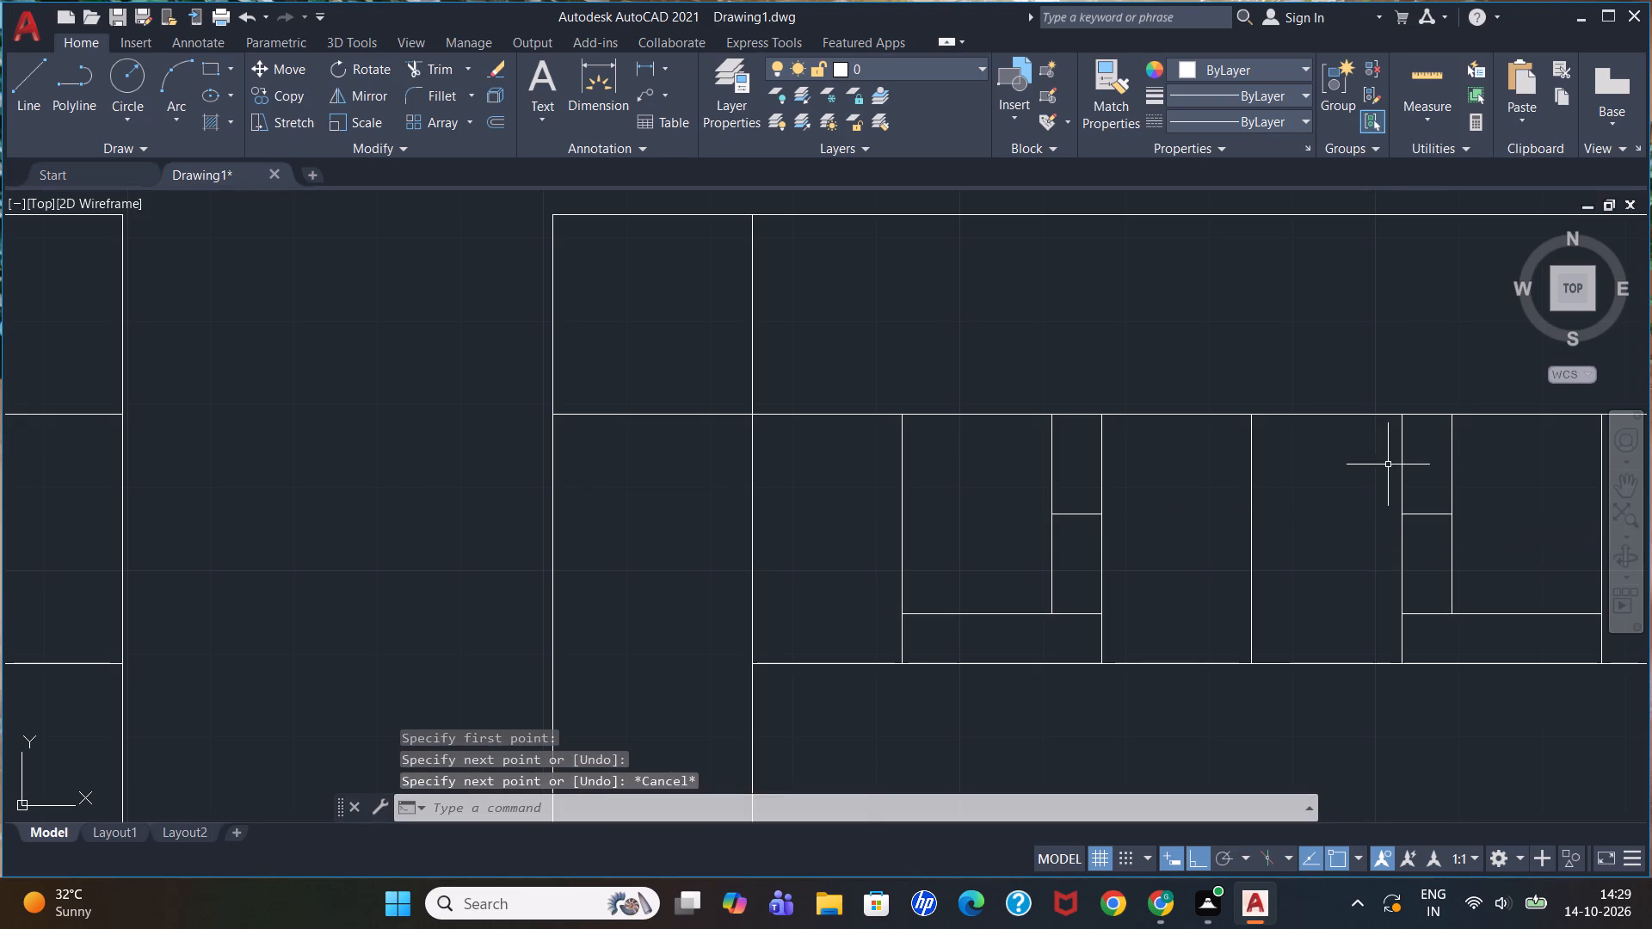
scroll(1388, 464, "down", 2)
scroll(1426, 507, "up", 1)
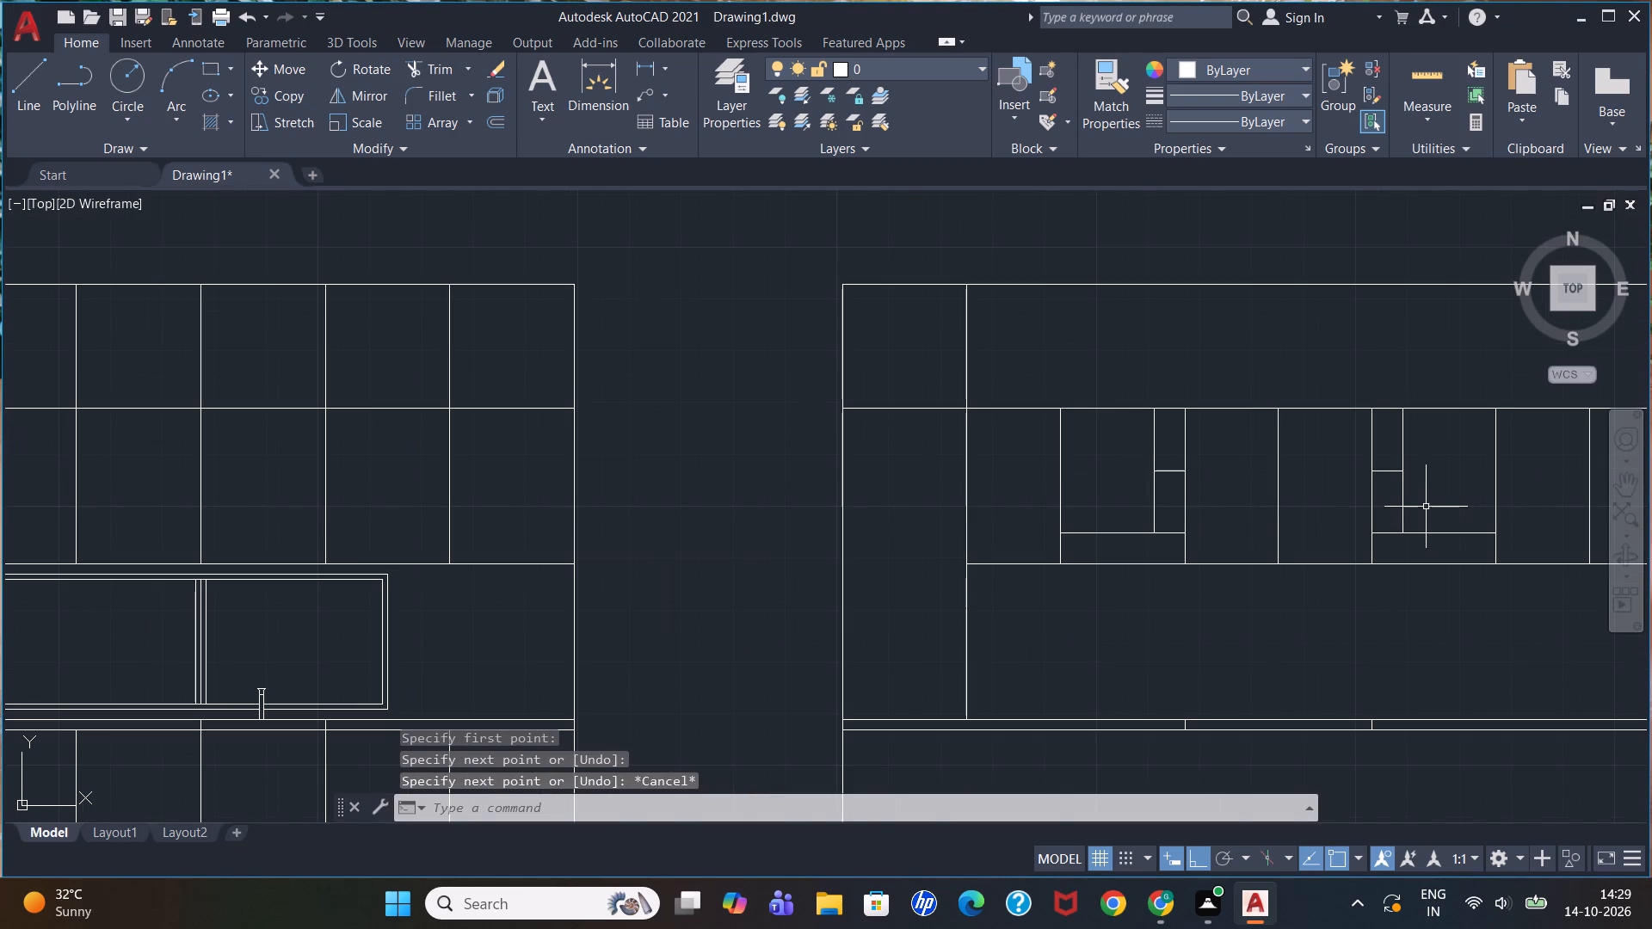
key("Escape")
key("Escape")
key("Escape")
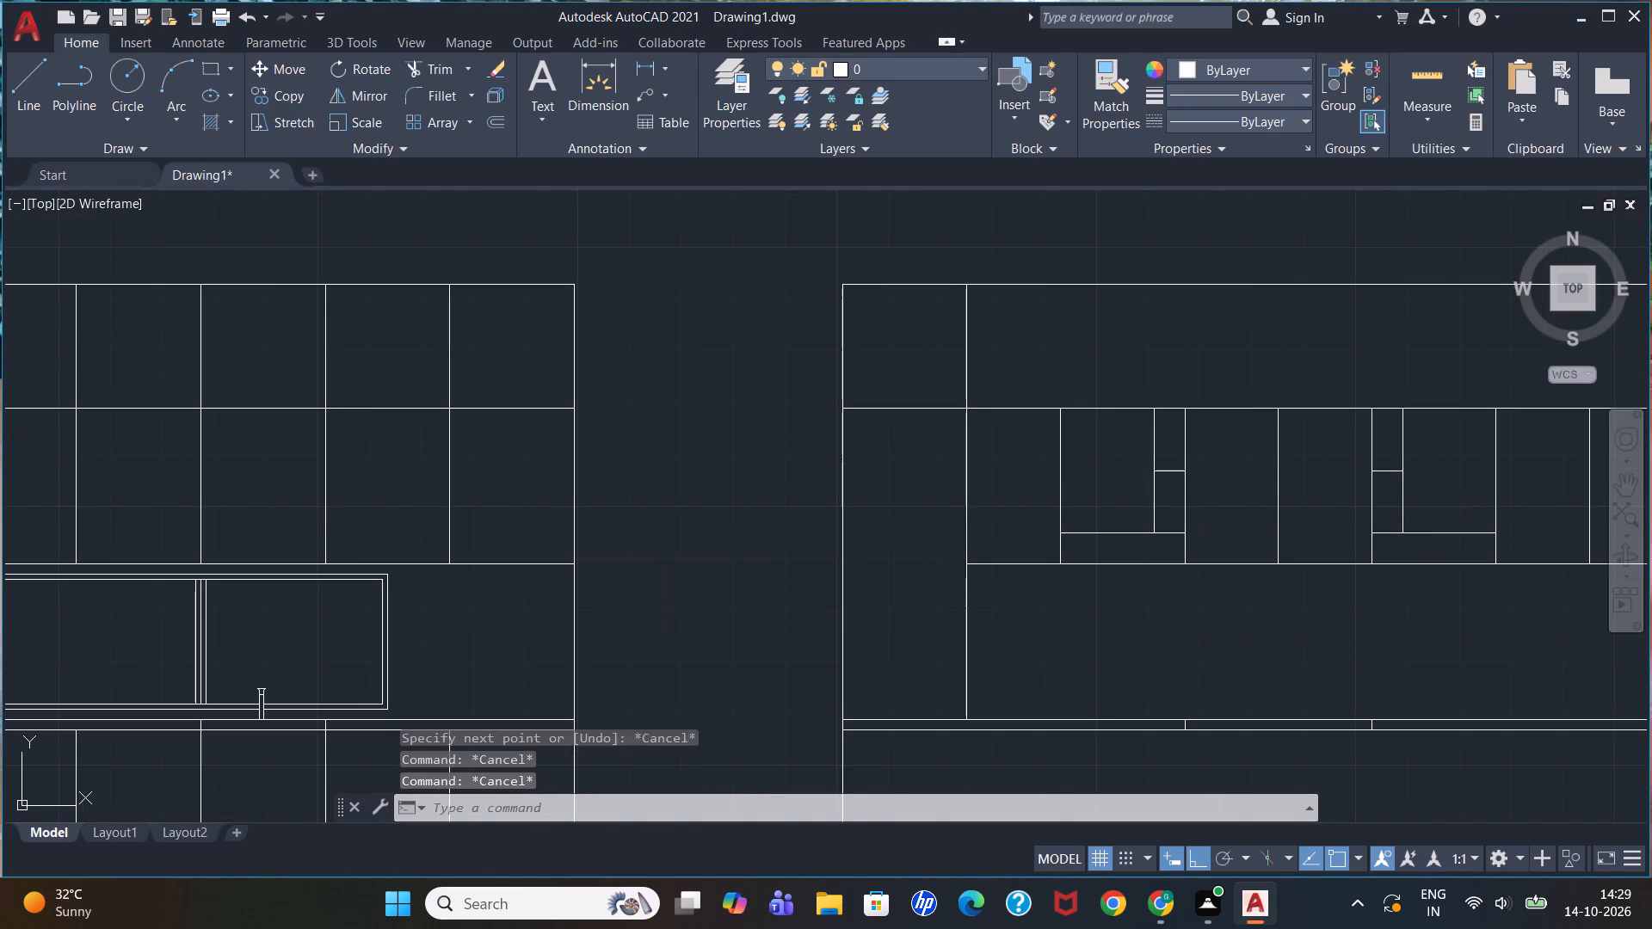
key("Escape")
Offset the horizontal line between the first and third dividers 0.5" downward.
scroll(1094, 527, "up", 1)
key("o")
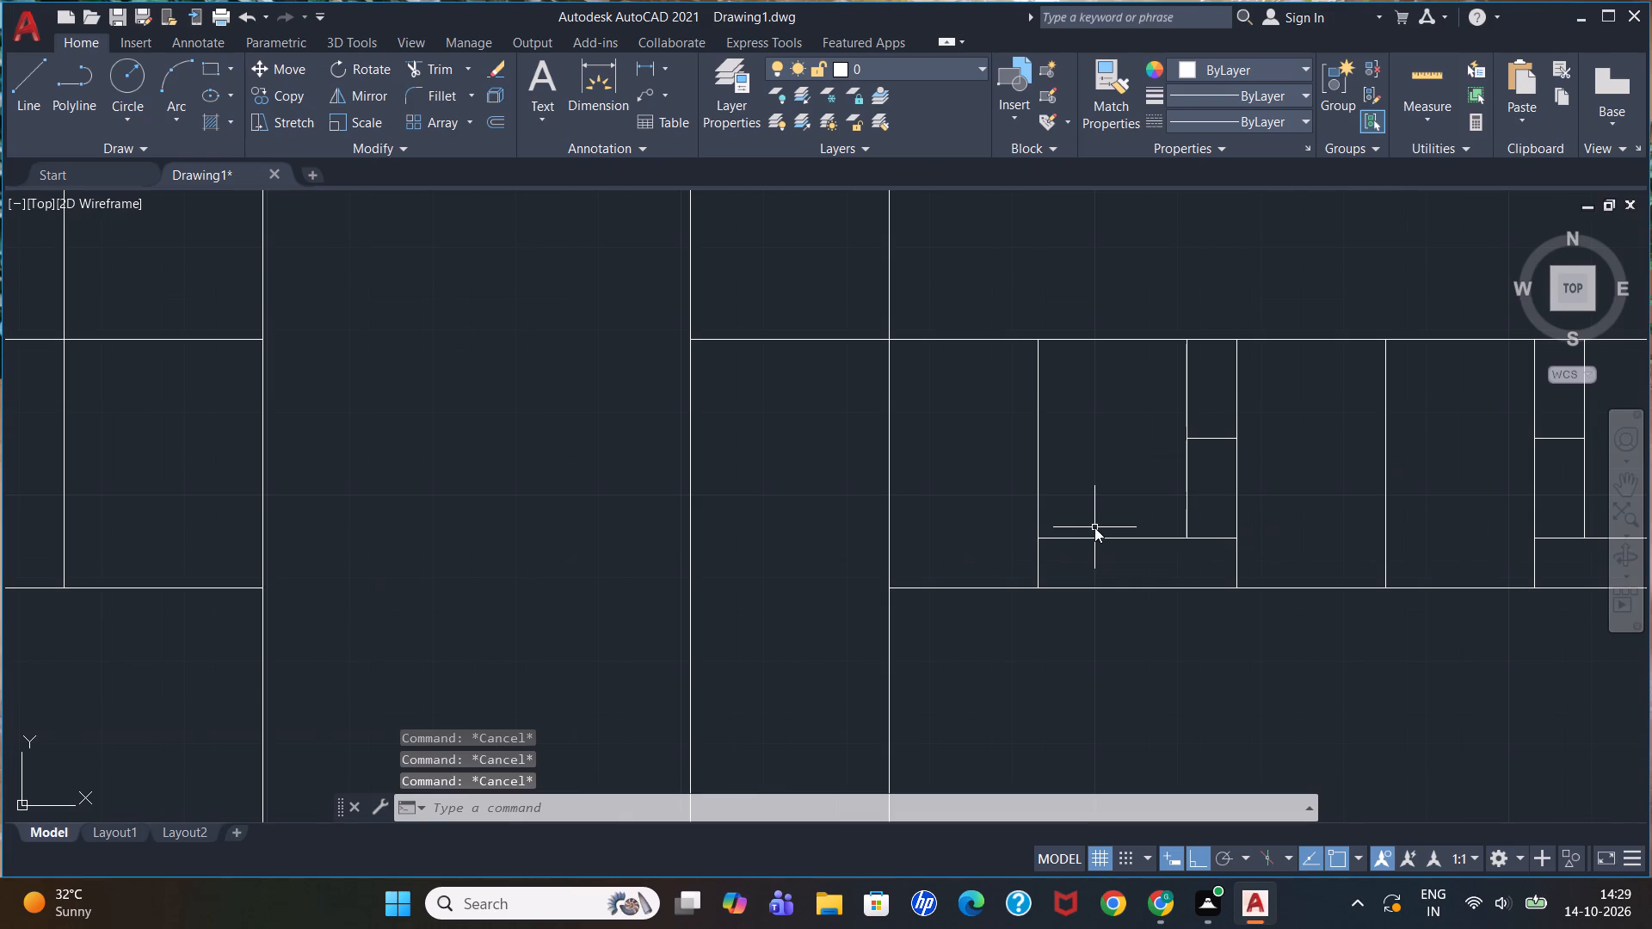
key("Return")
type(".5")
key("shift+quotedbl")
key("Return")
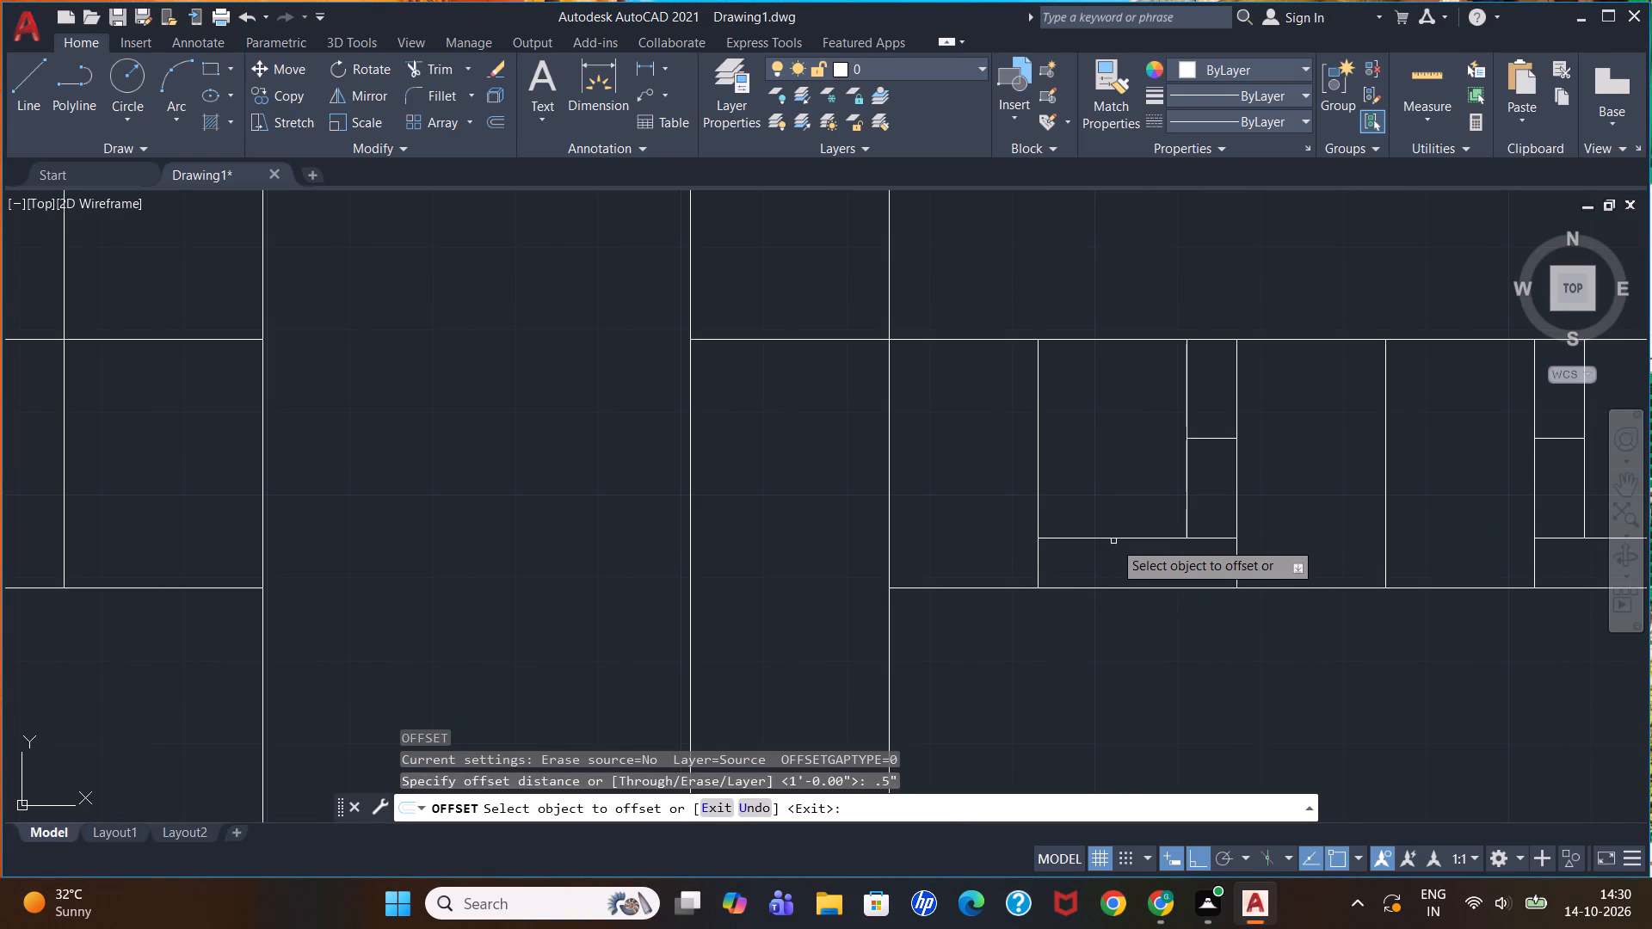
left_click(1126, 539)
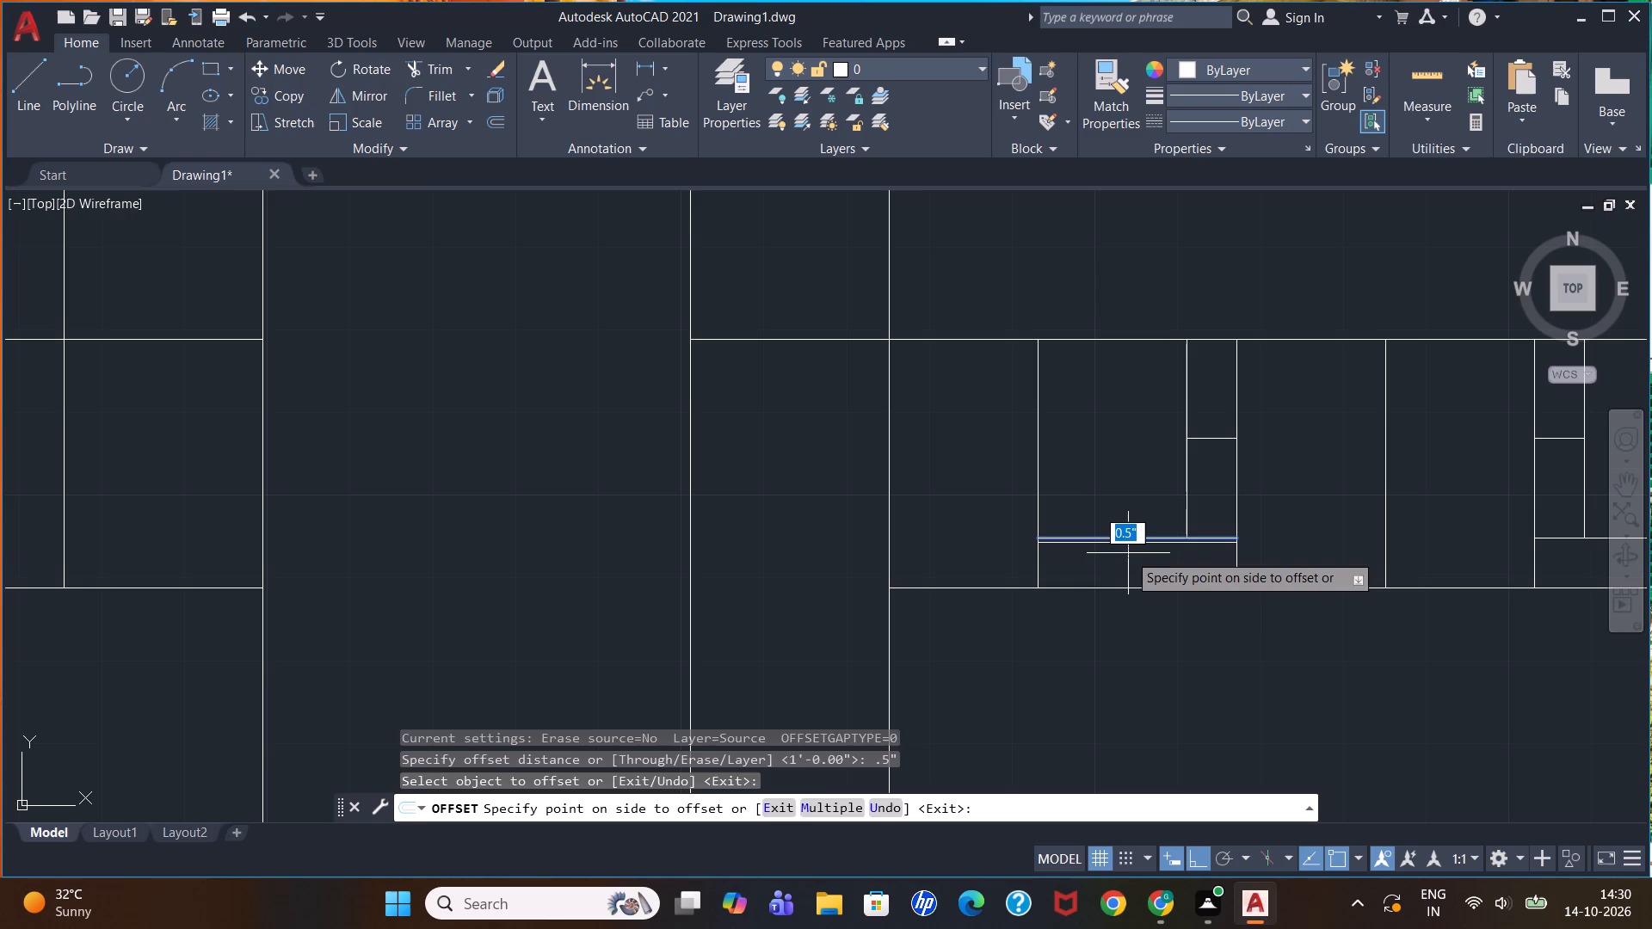
left_click(1128, 553)
left_click(1120, 586)
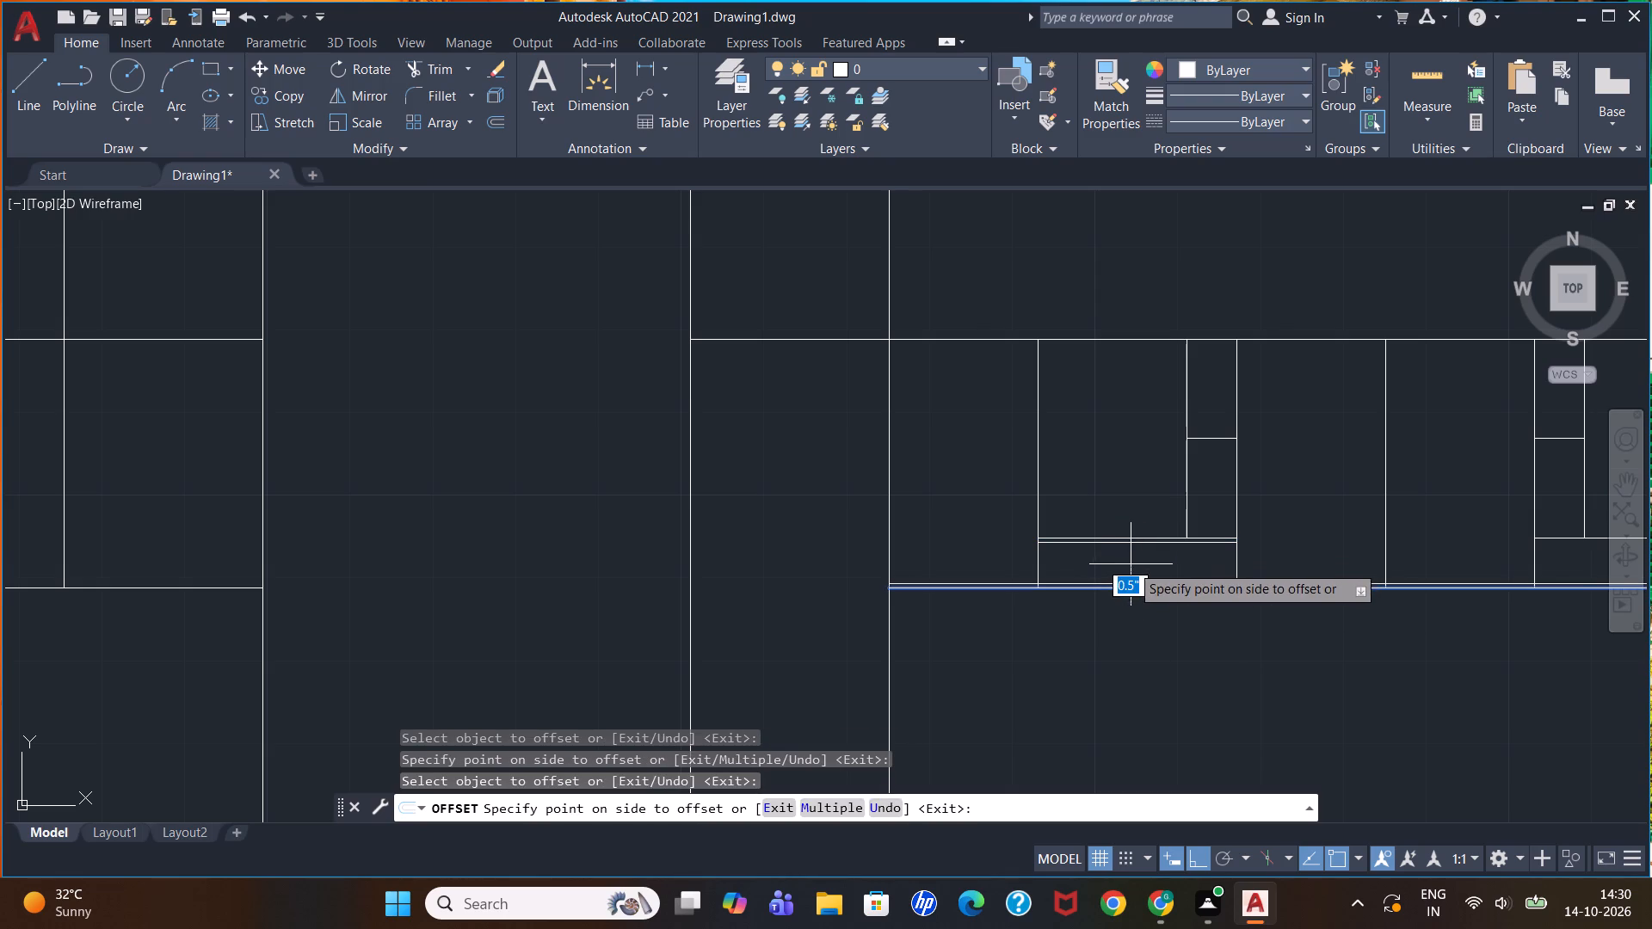
key("Escape")
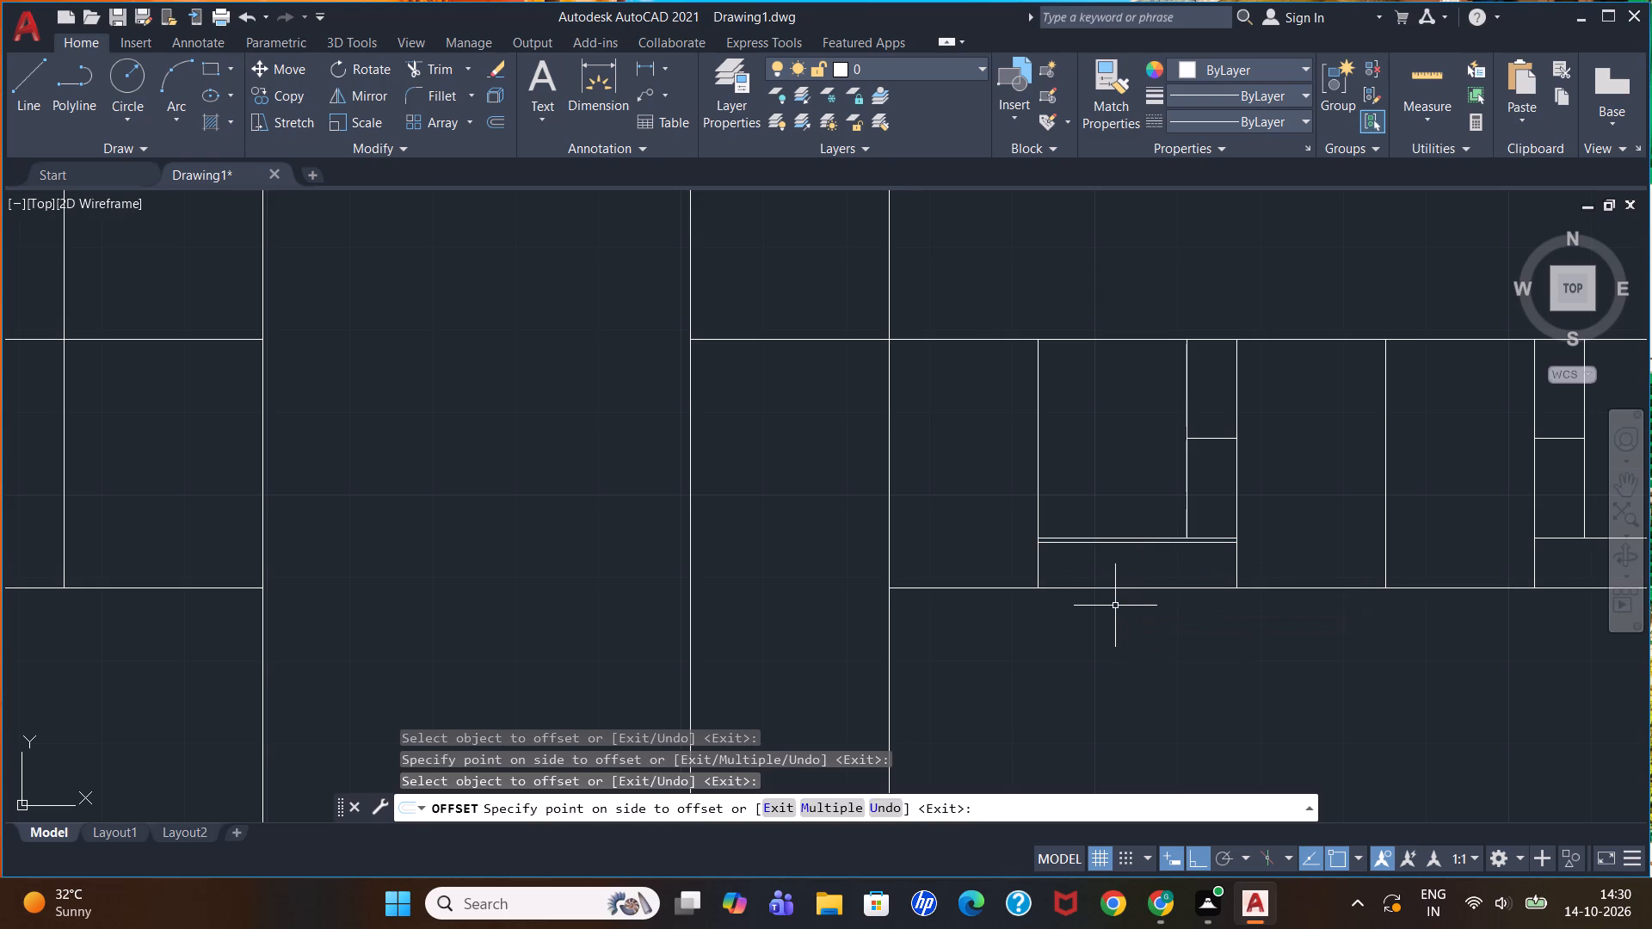
Draw connected lines along the base from the first to the third divider and 5.5" up to the new offset line.
key("l")
key("Return")
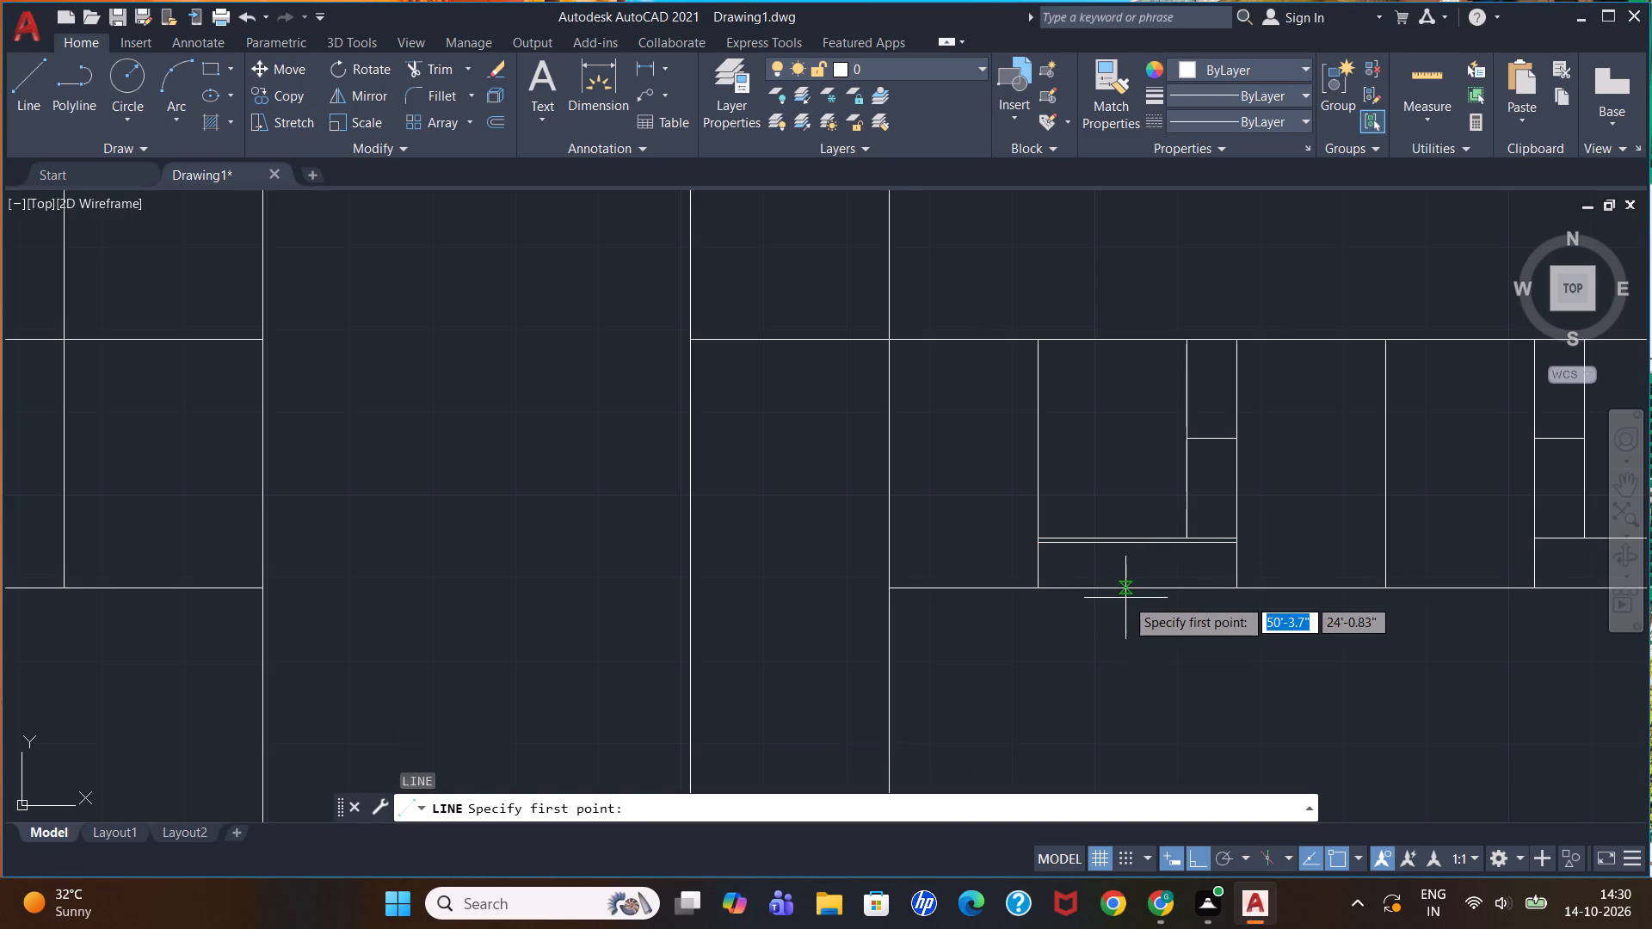
left_click(1039, 588)
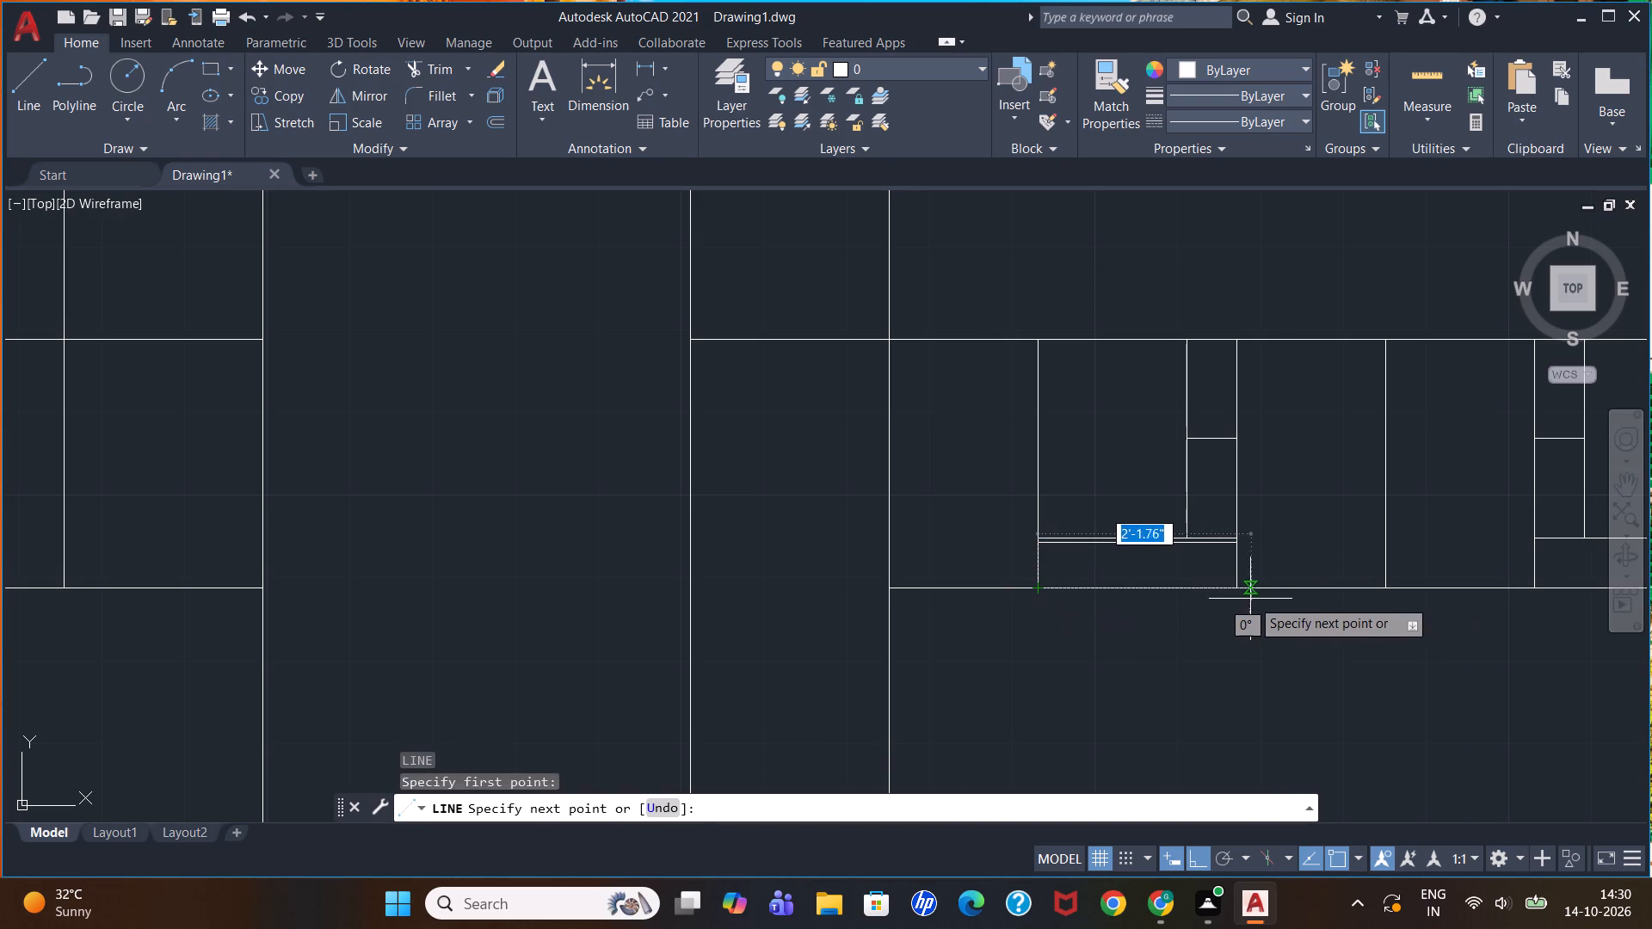
left_click(1240, 591)
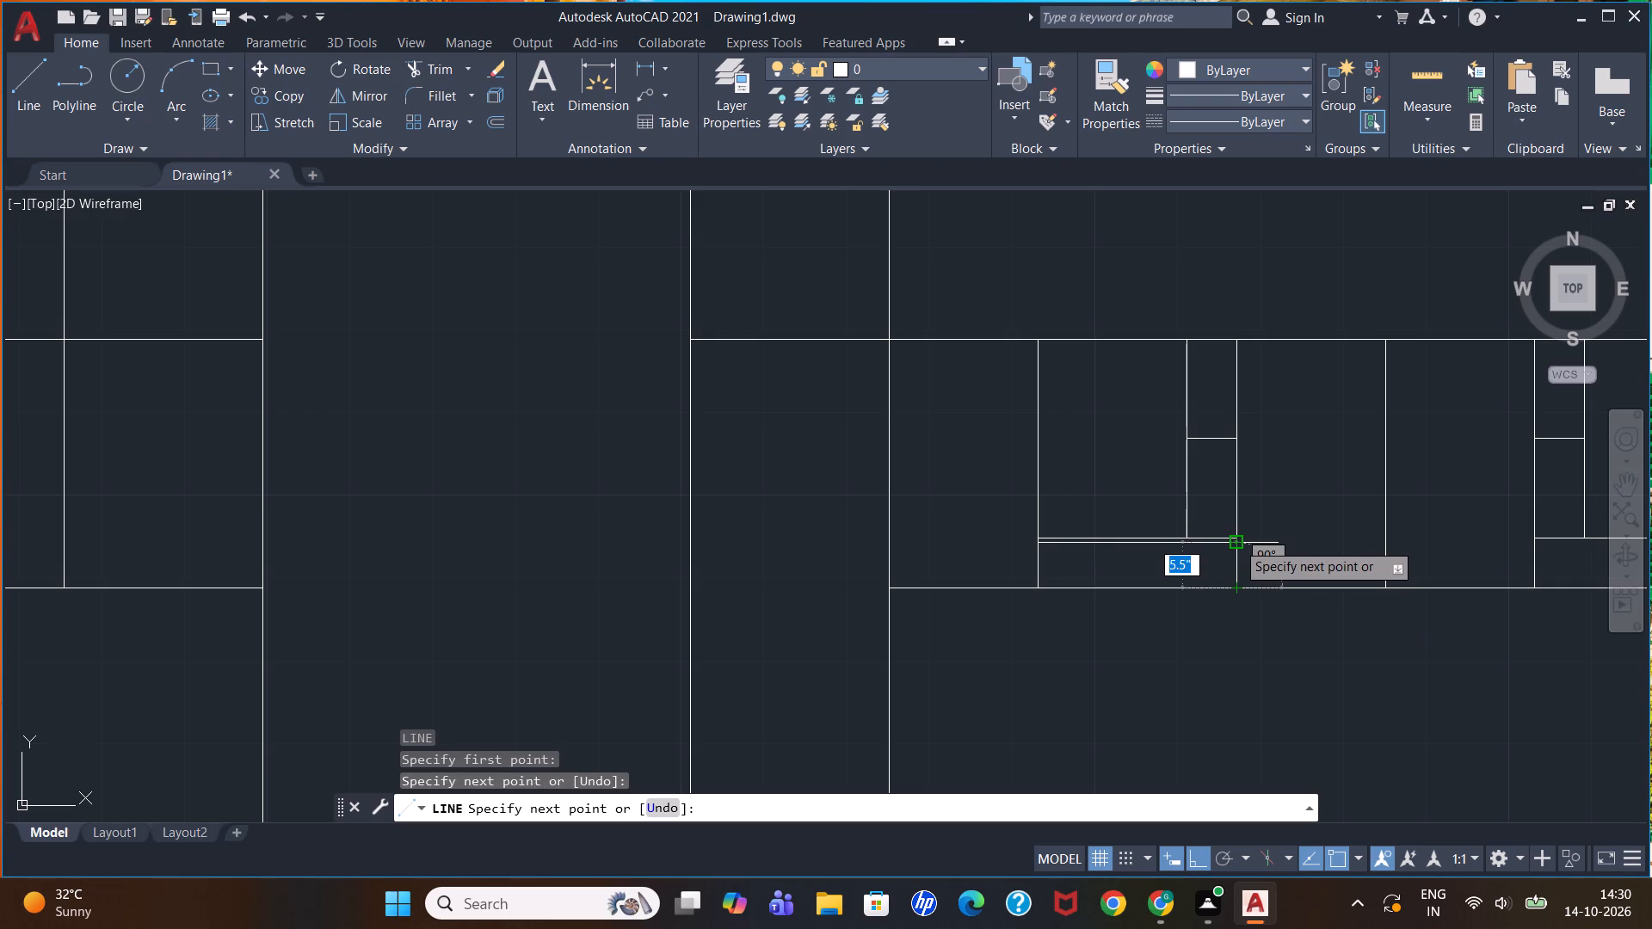
scroll(1229, 543, "up", 2)
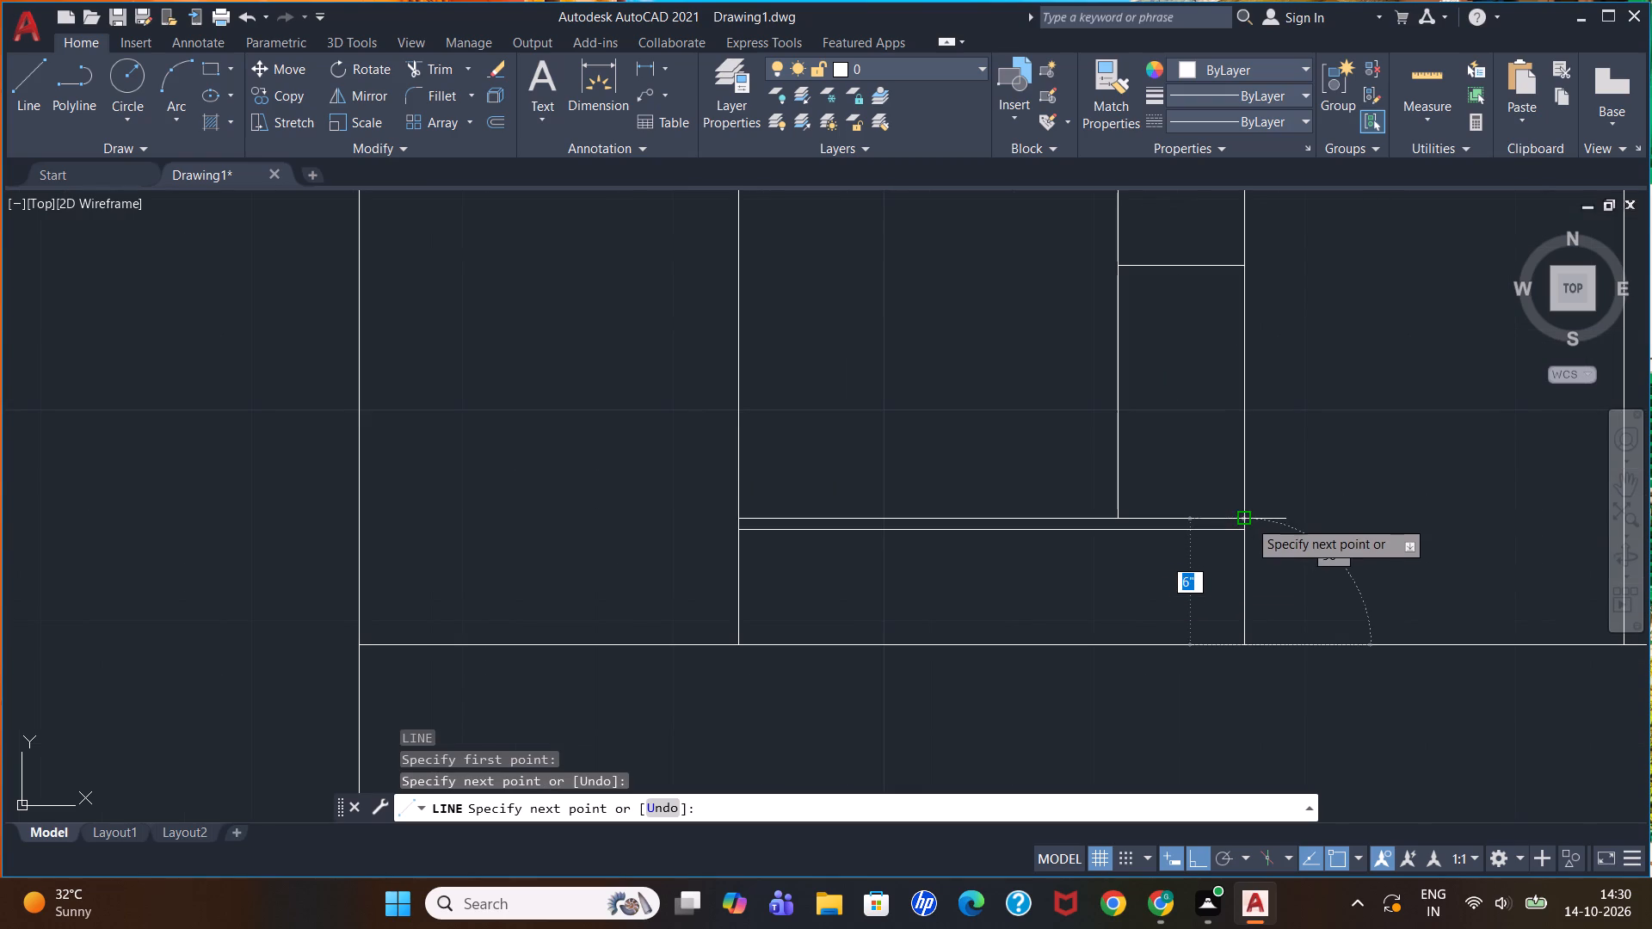
left_click(1243, 533)
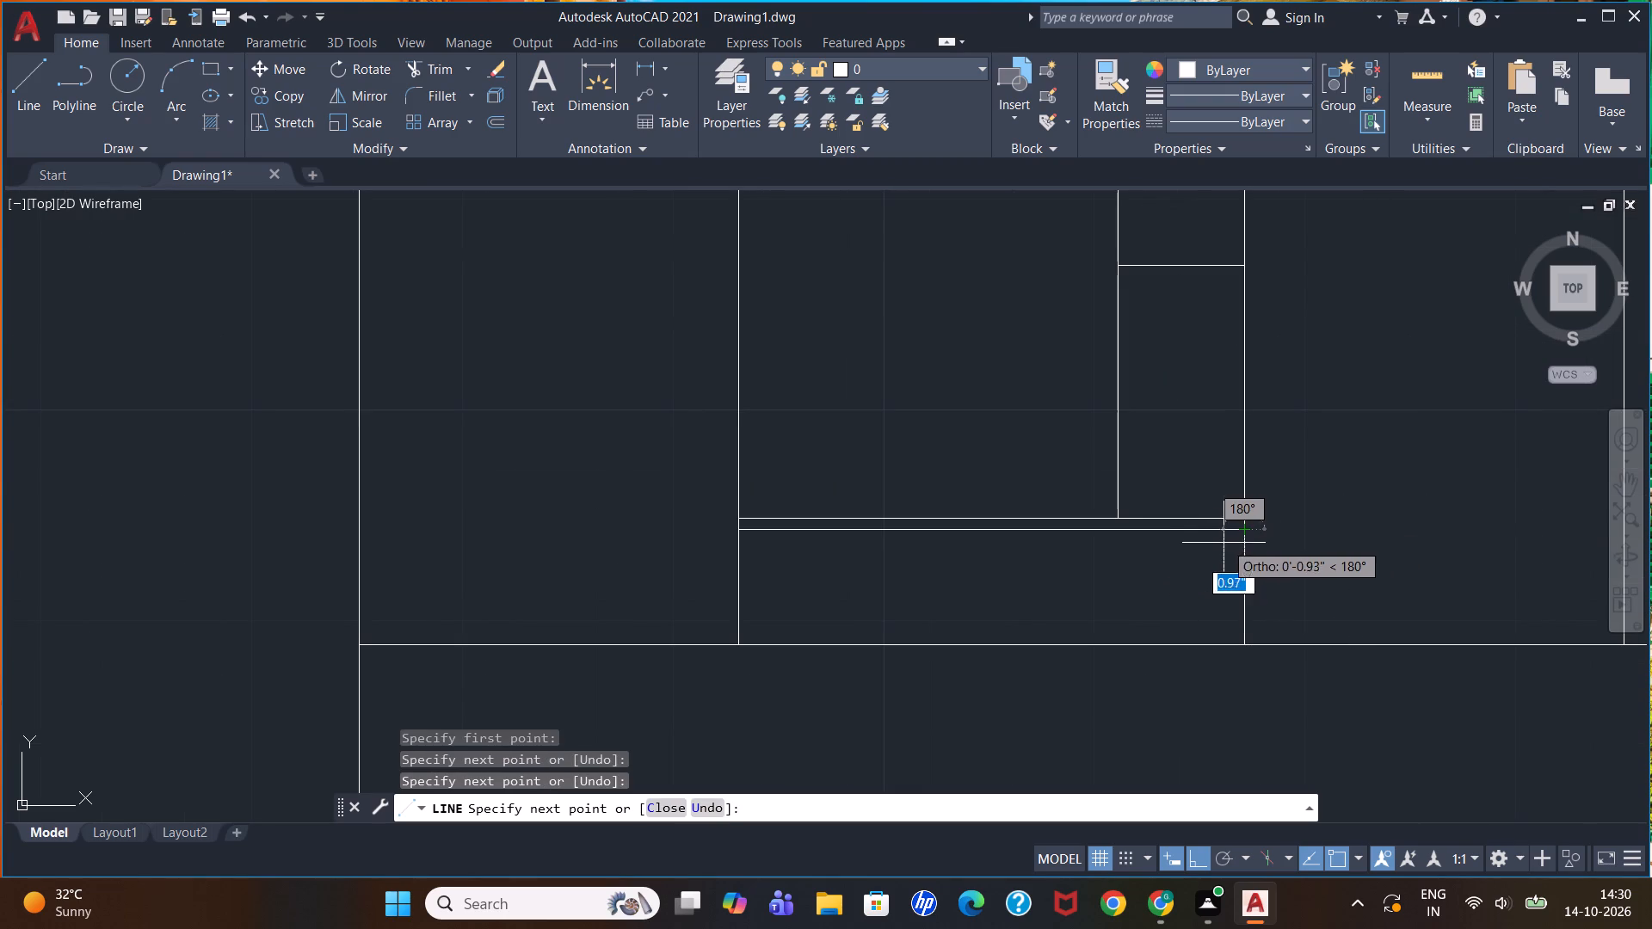
key("Escape")
Draw a vertical line on the first divider from the lower offset line down to the base line.
key("l")
key("Return")
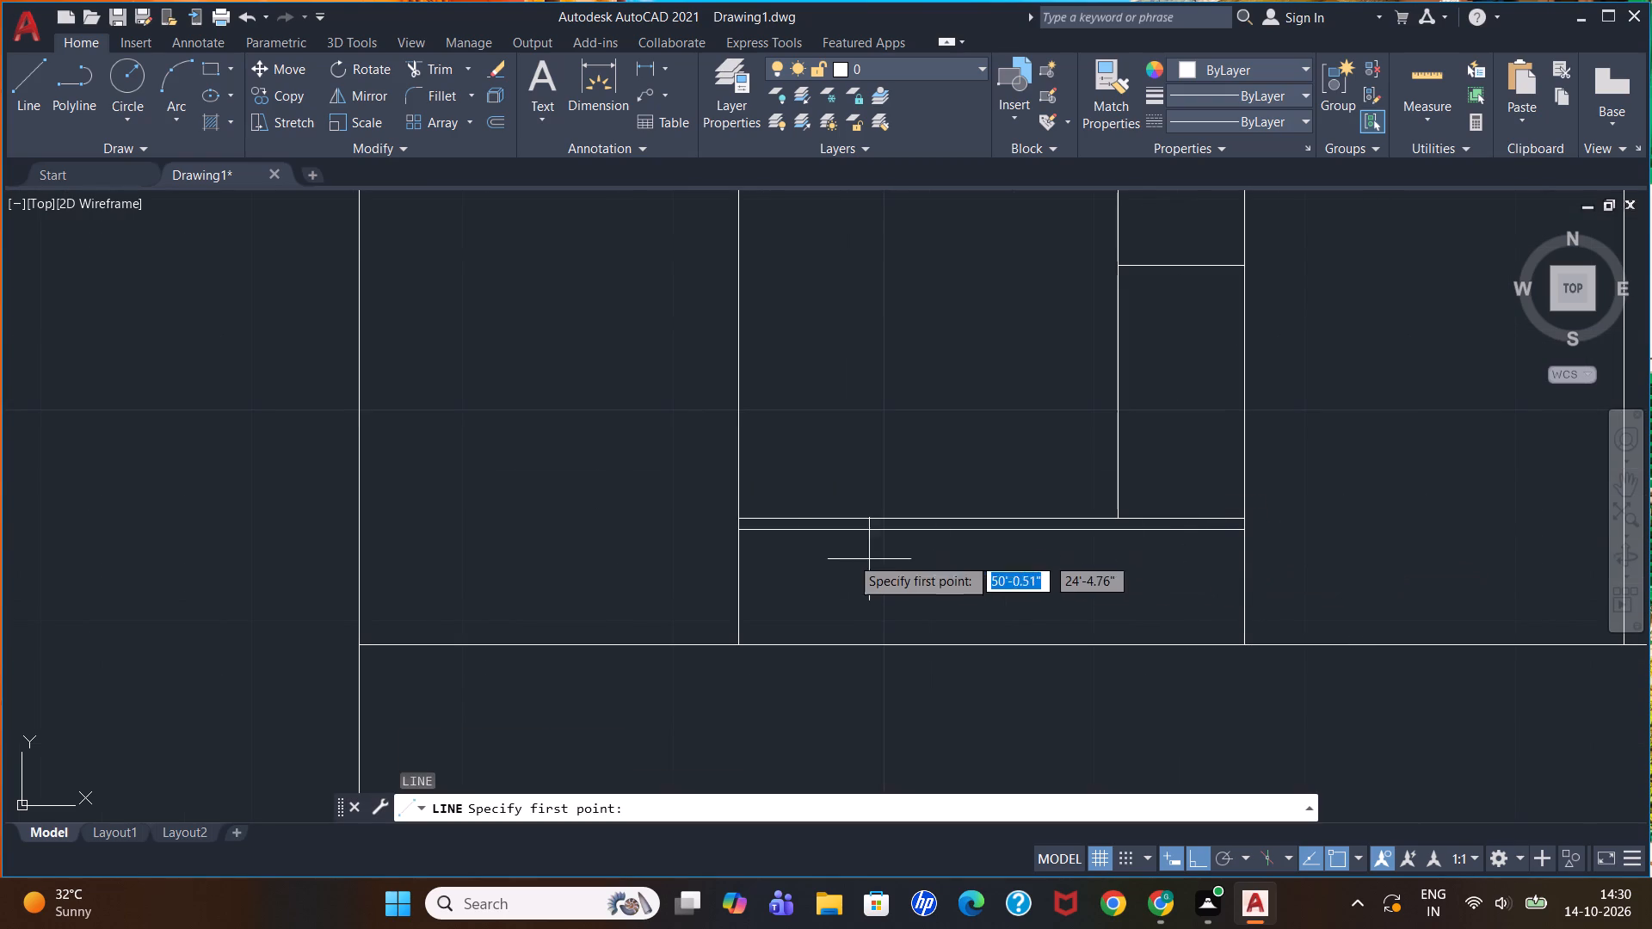
left_click(737, 538)
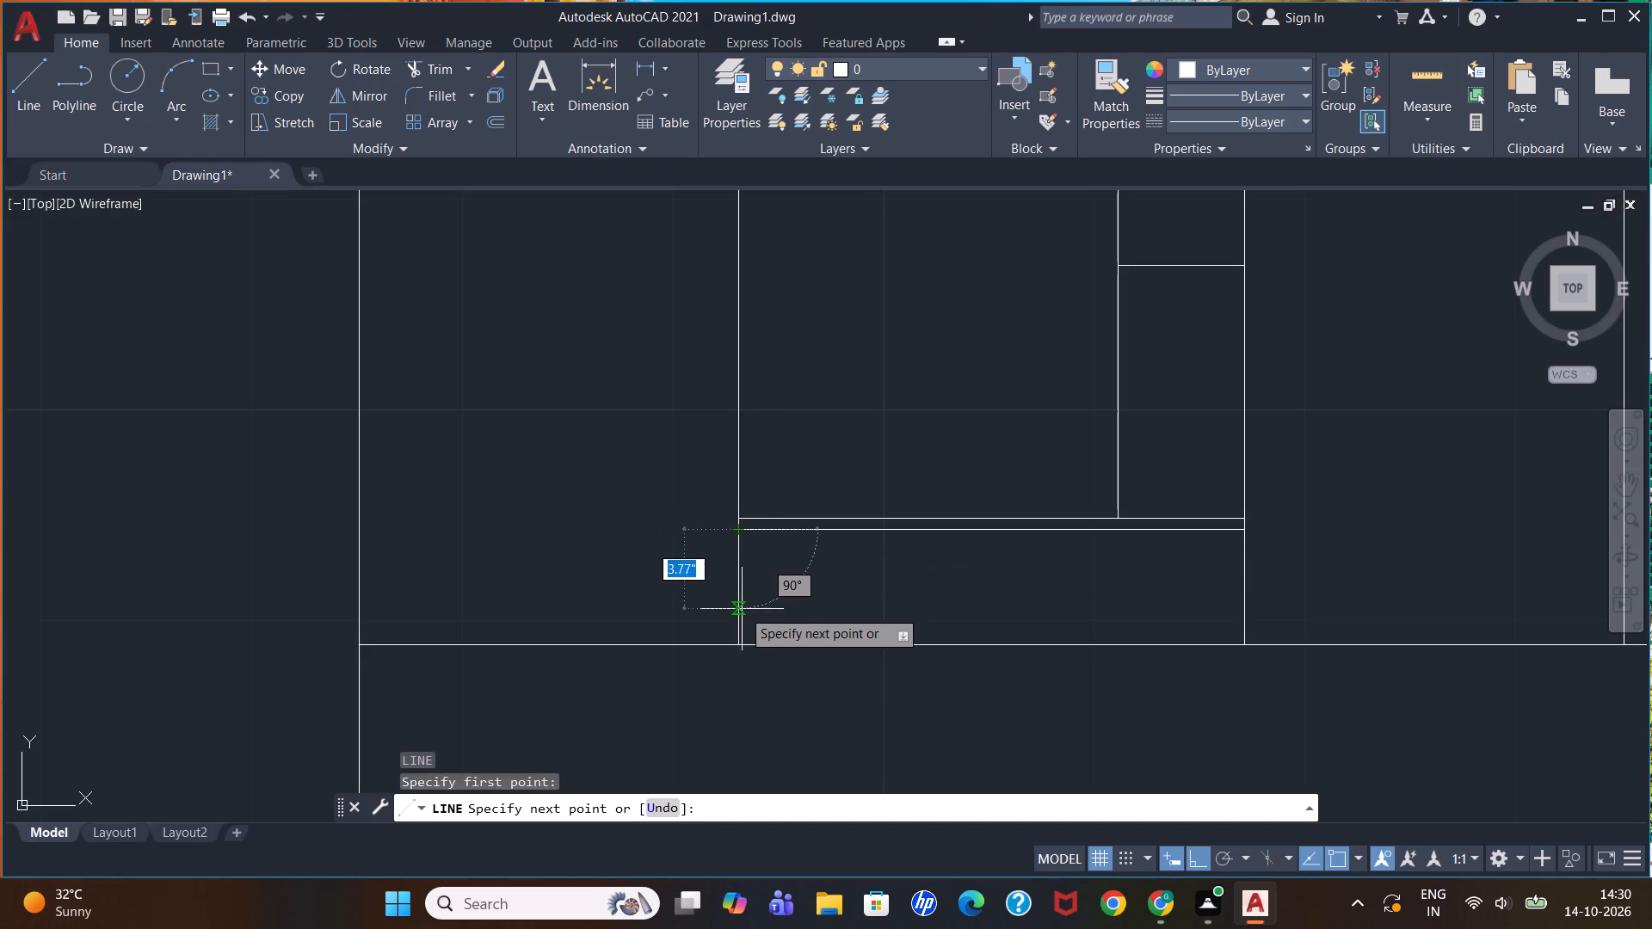
left_click(737, 649)
key("Escape")
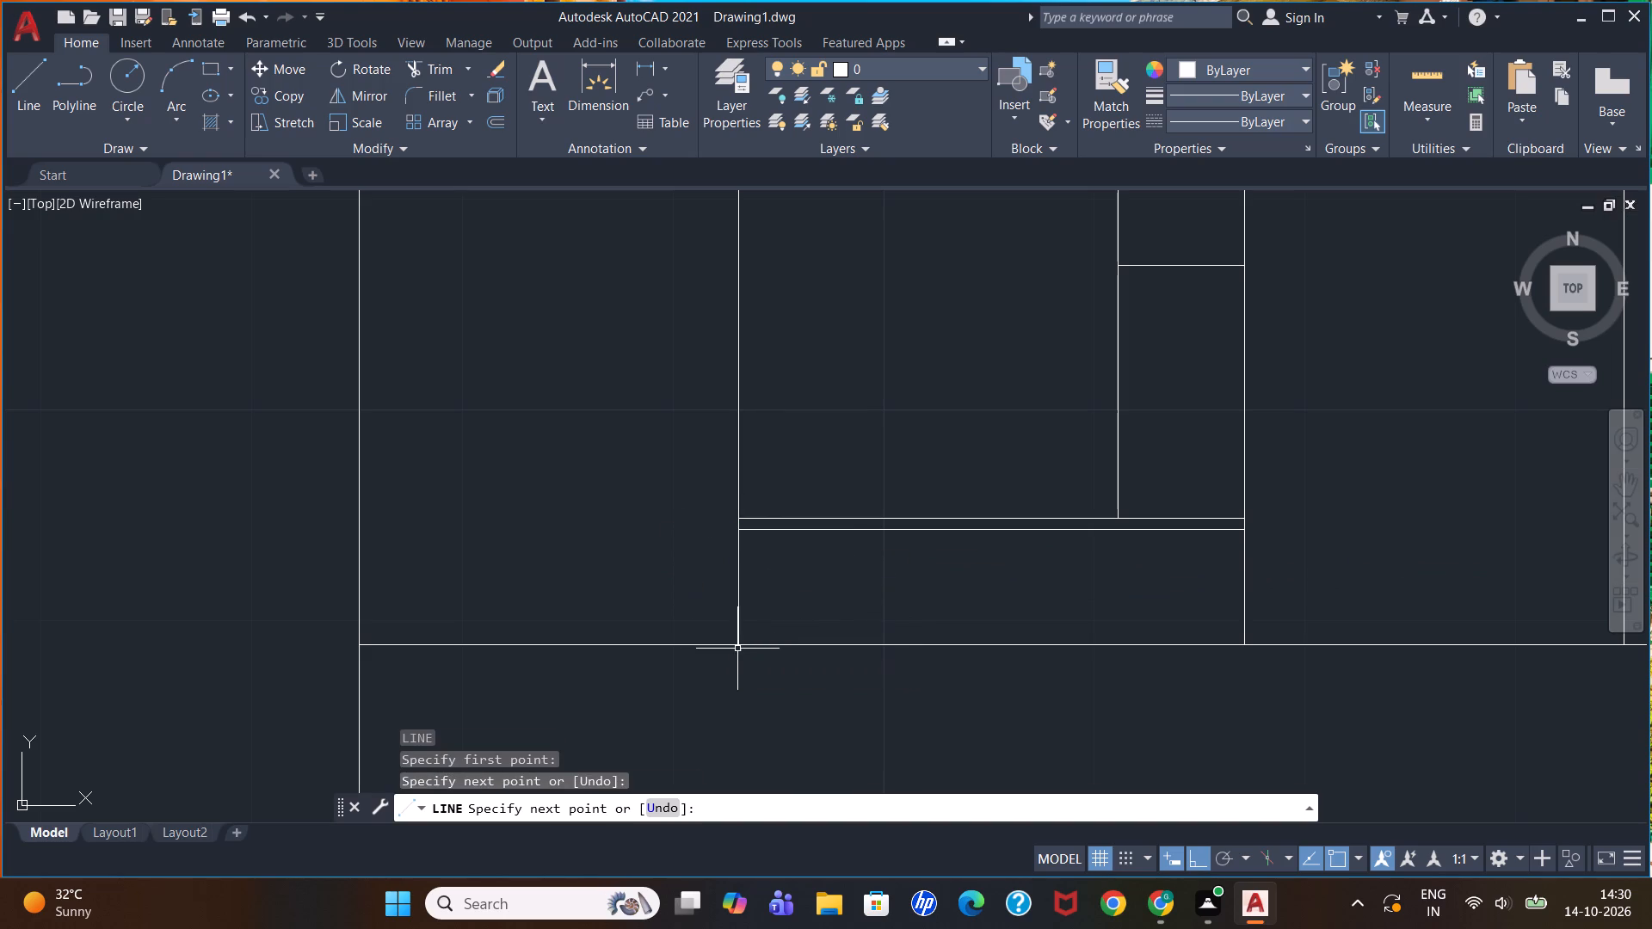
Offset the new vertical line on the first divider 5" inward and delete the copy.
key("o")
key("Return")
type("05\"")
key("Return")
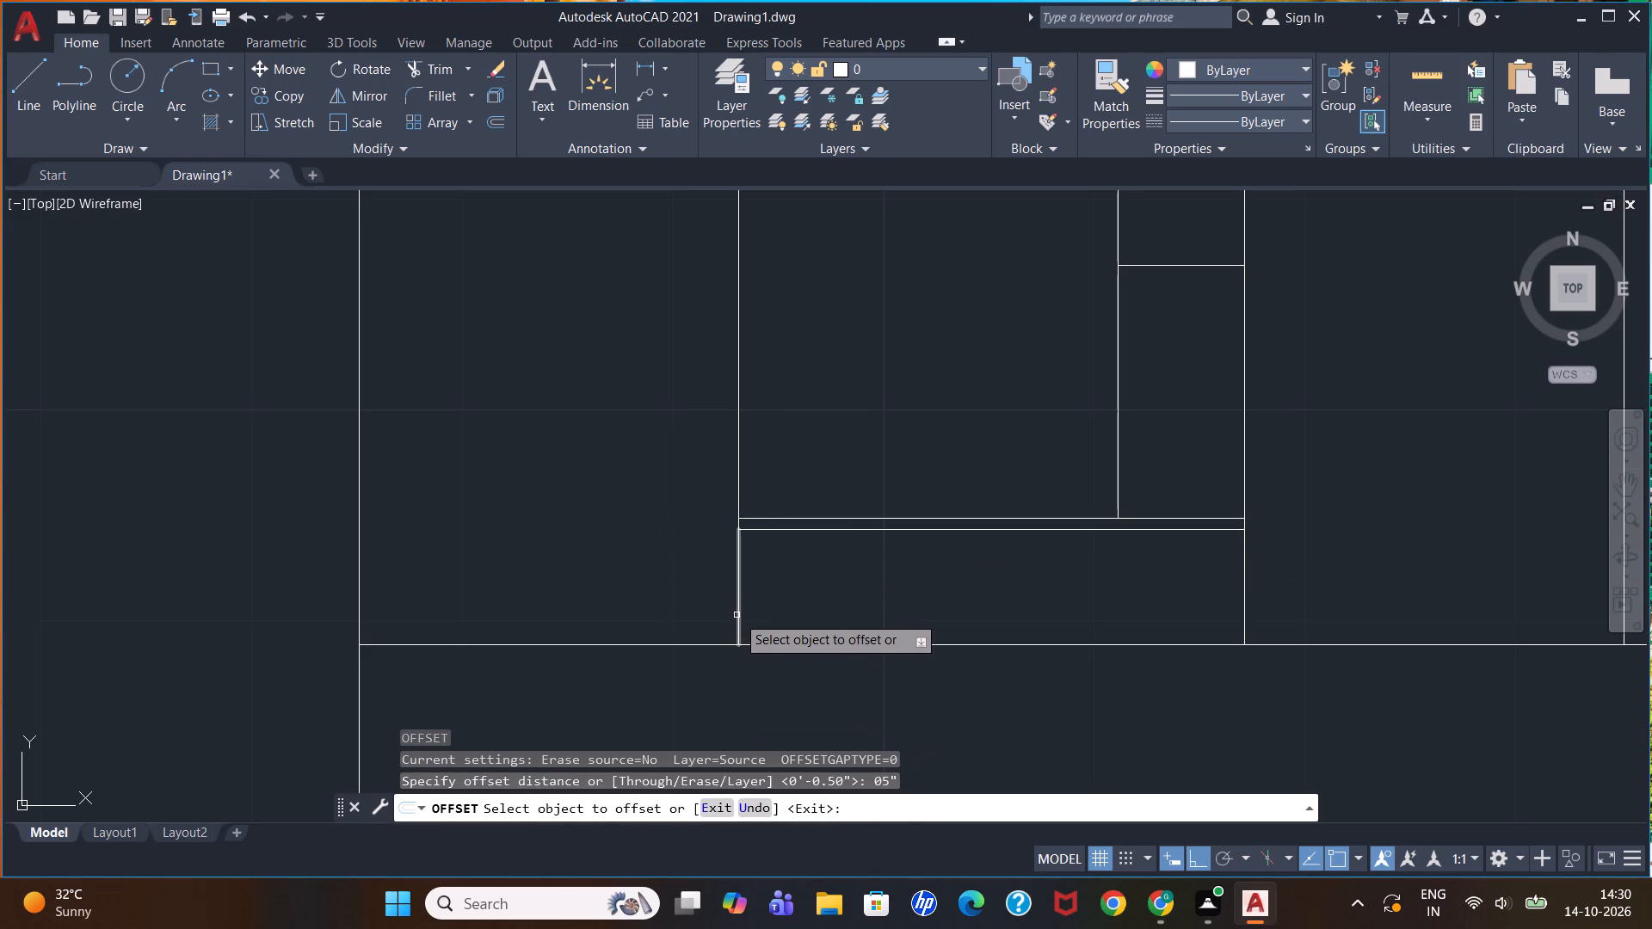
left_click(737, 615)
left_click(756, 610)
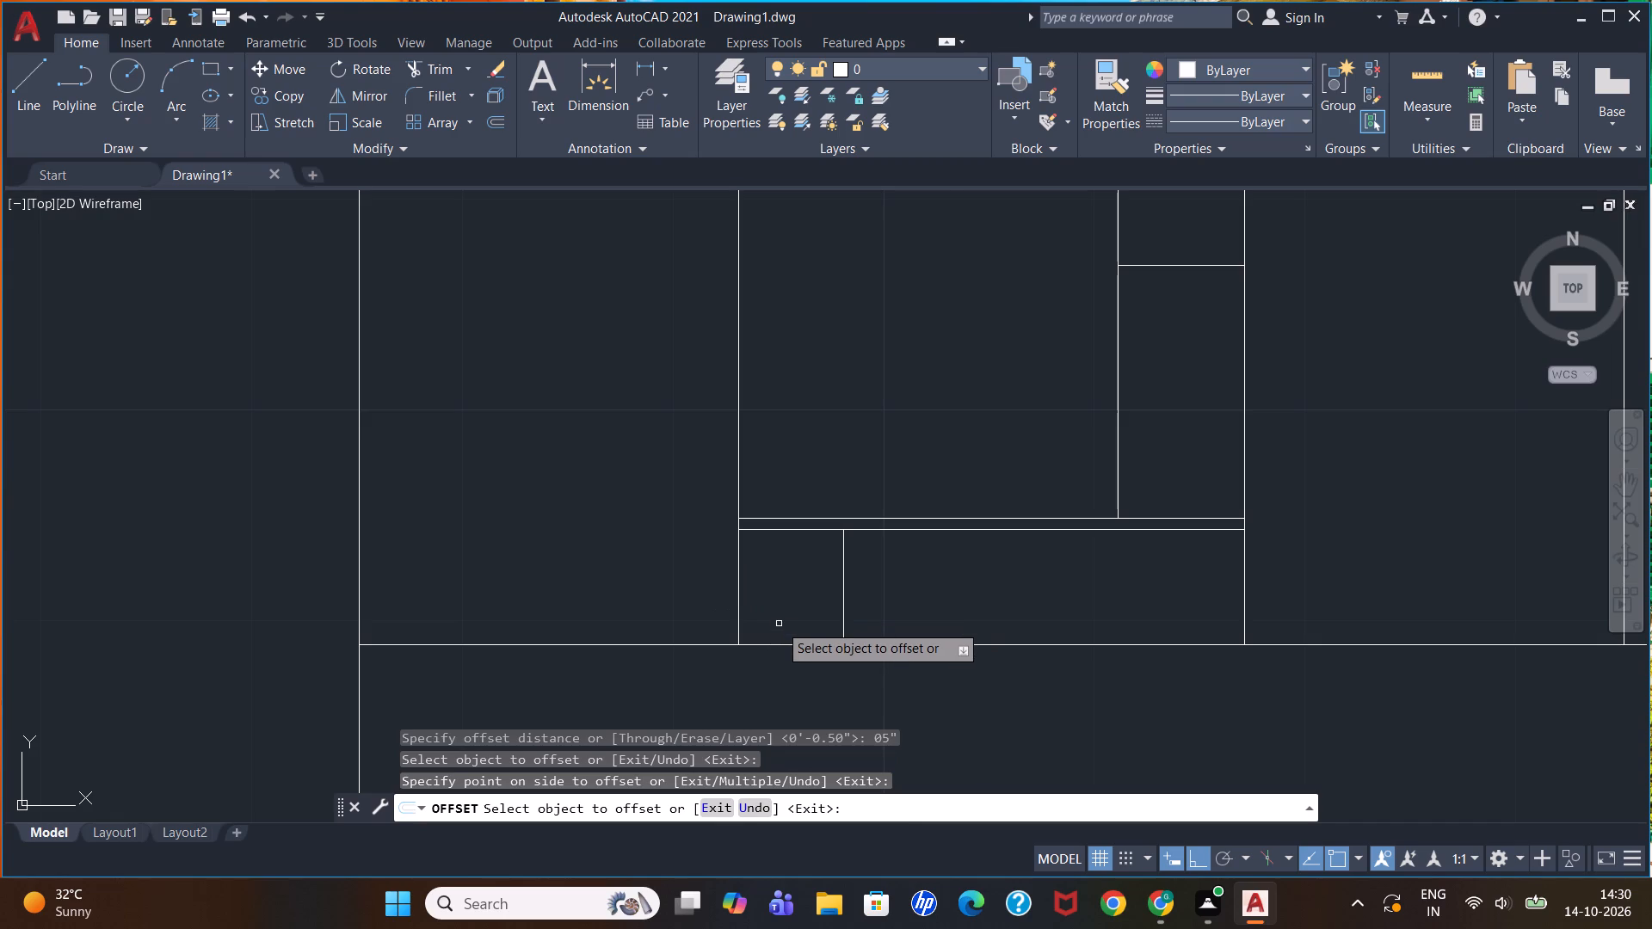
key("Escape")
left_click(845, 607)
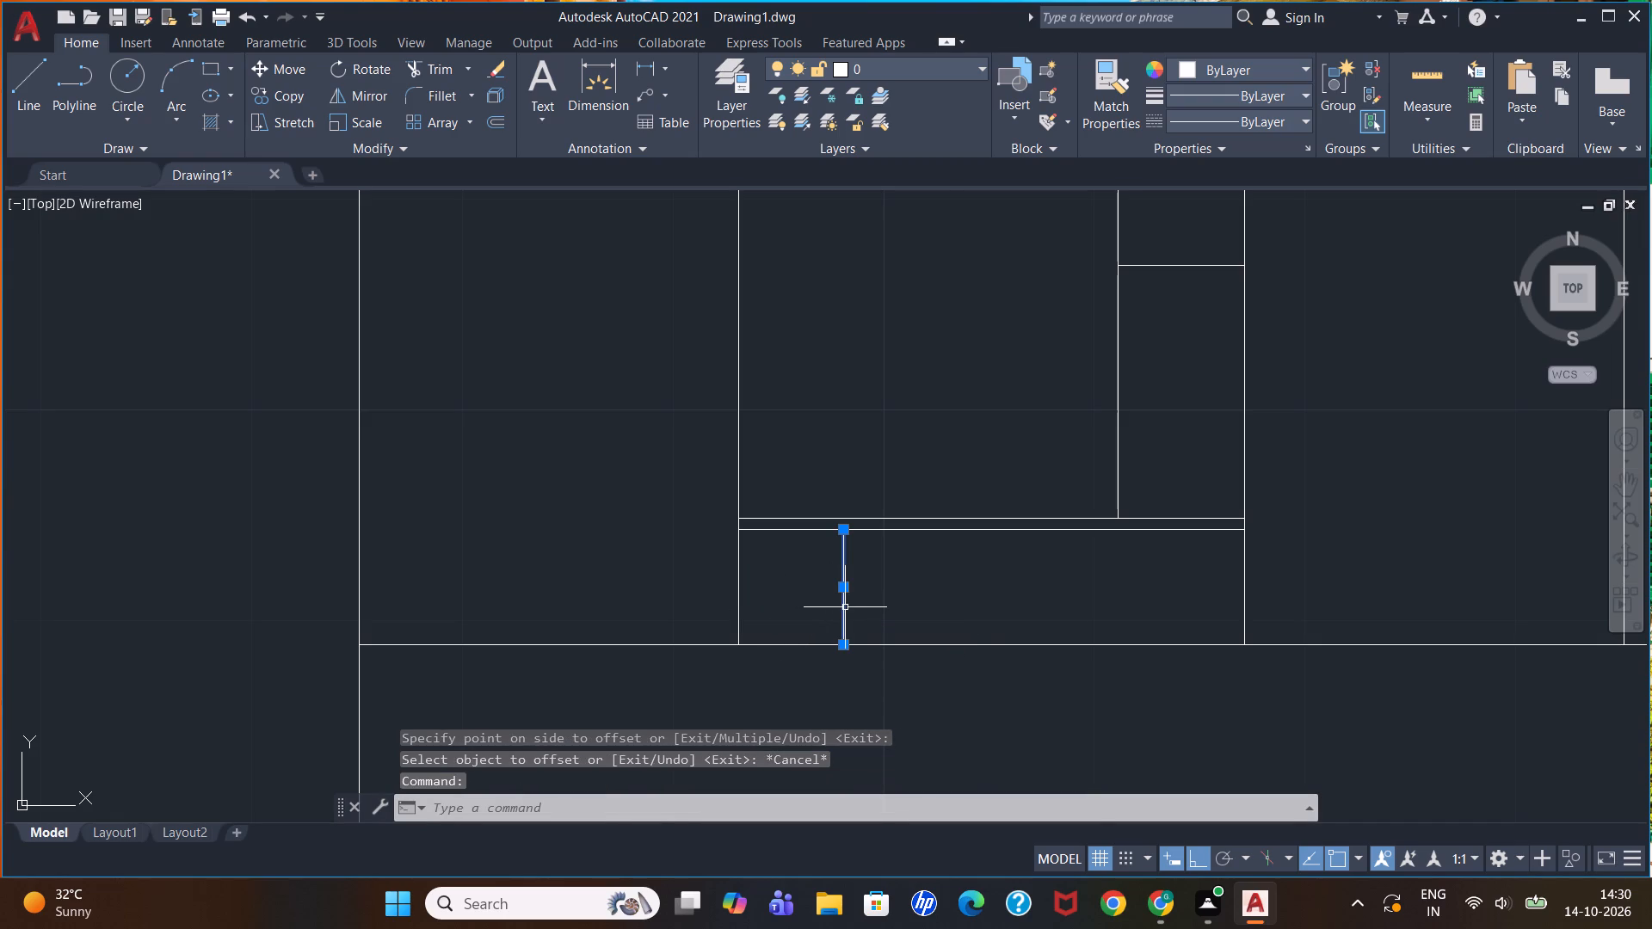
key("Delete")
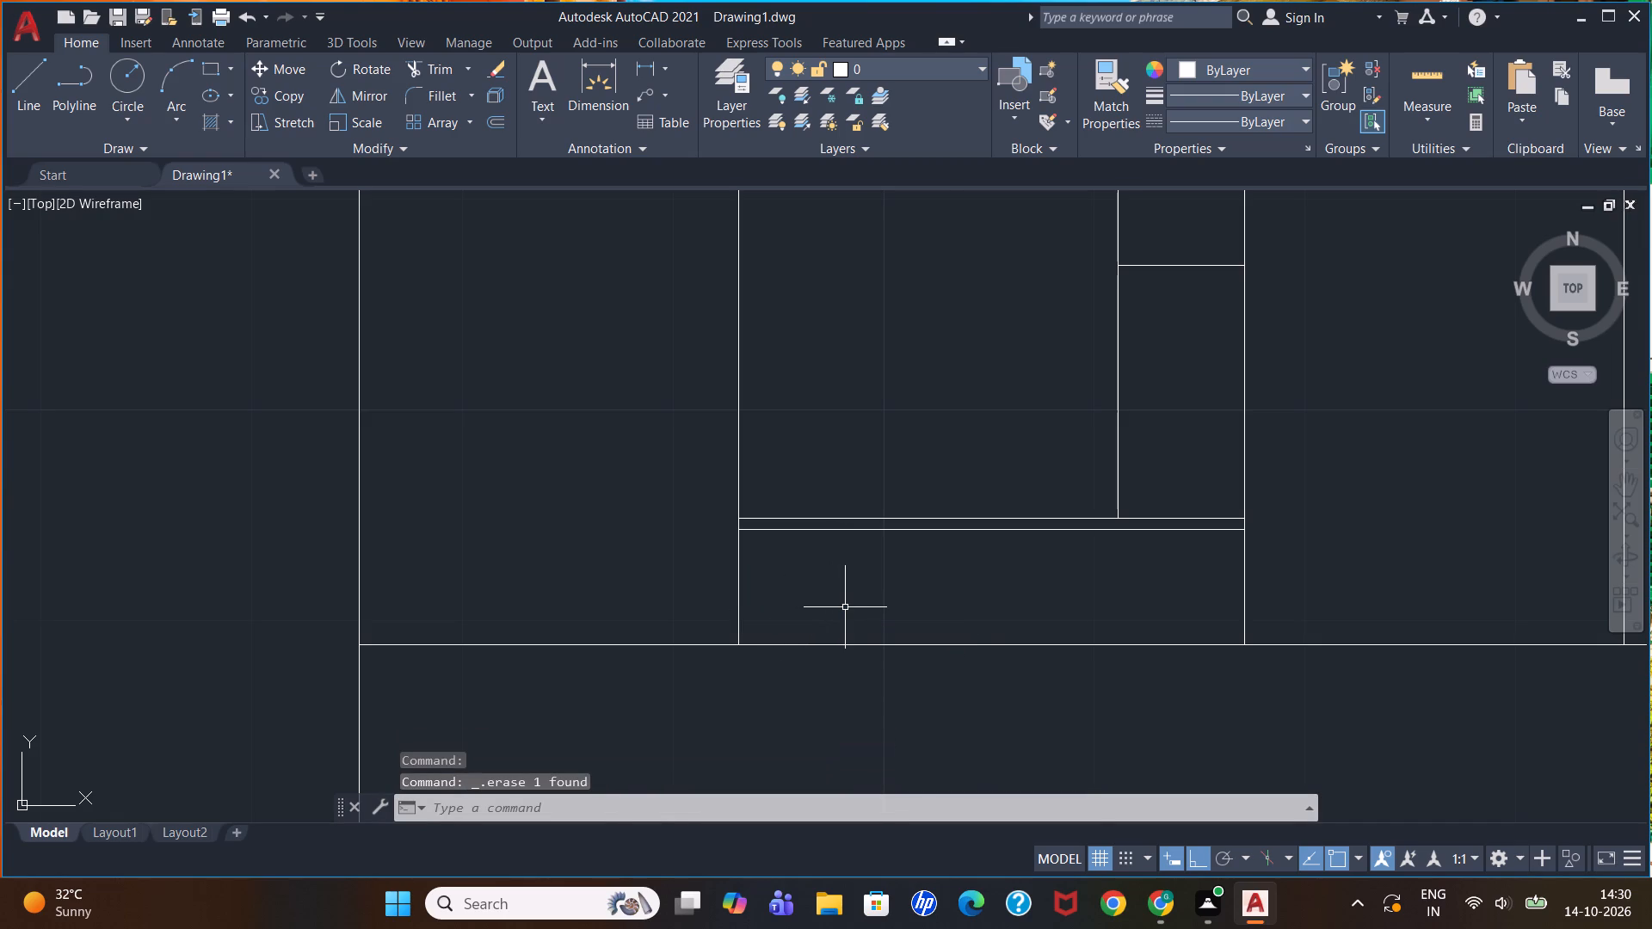
Offset the left, bottom and right lines of the lower compartment between the first and third dividers 0.5" inward.
key("o")
key("Return")
type("0.5\"")
key("Return")
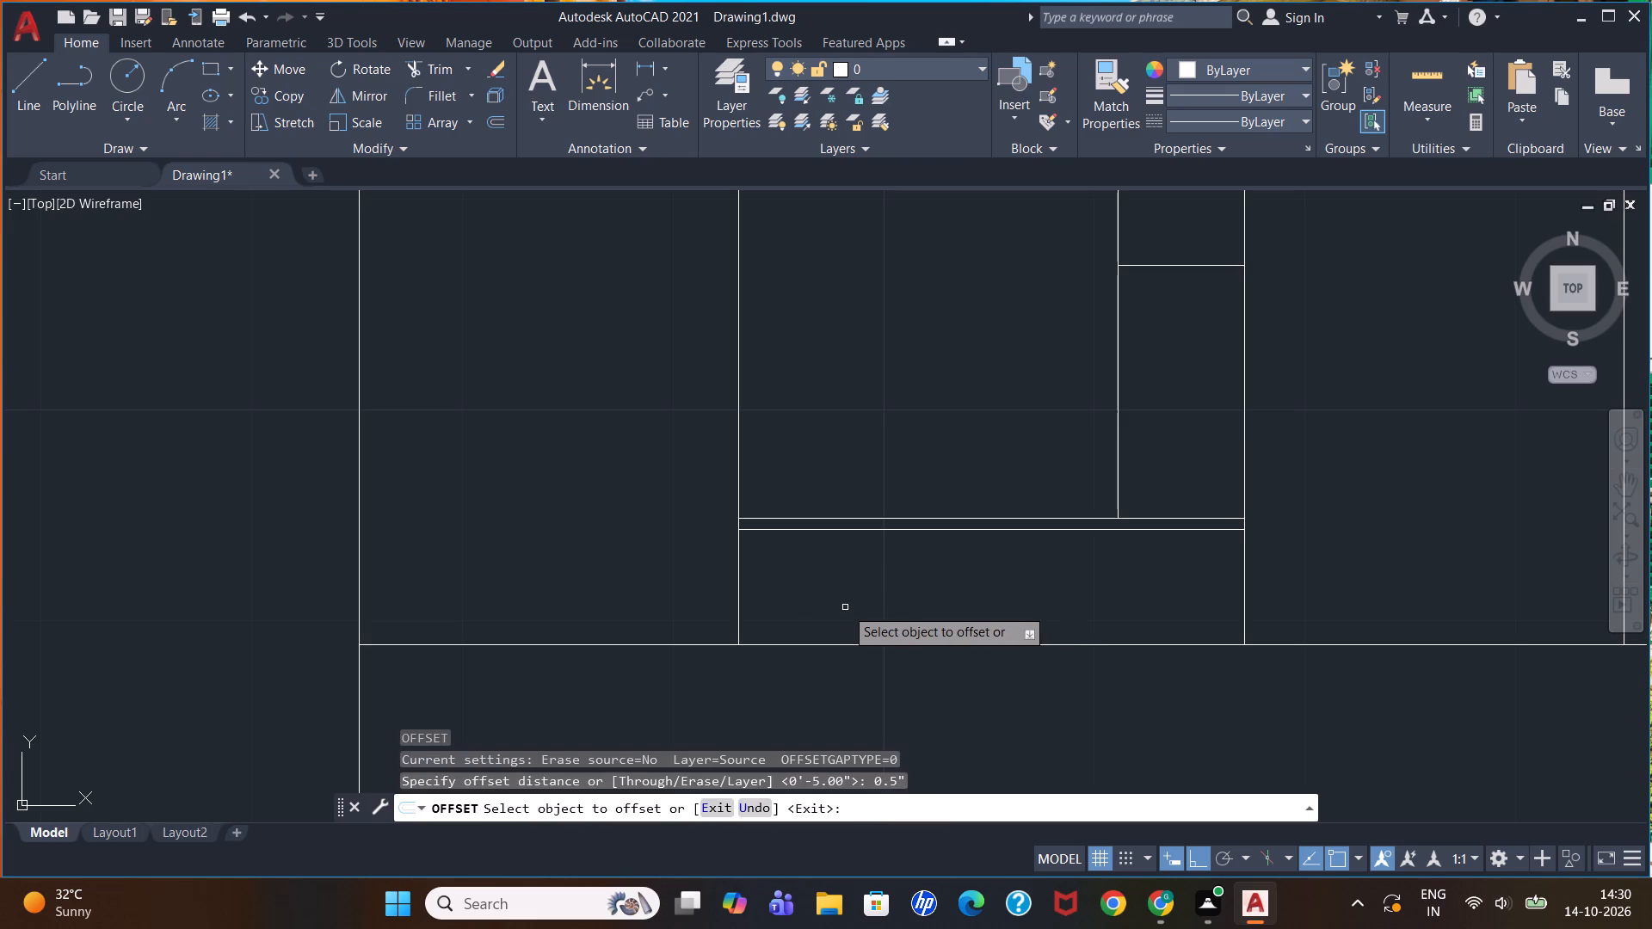
left_click(741, 579)
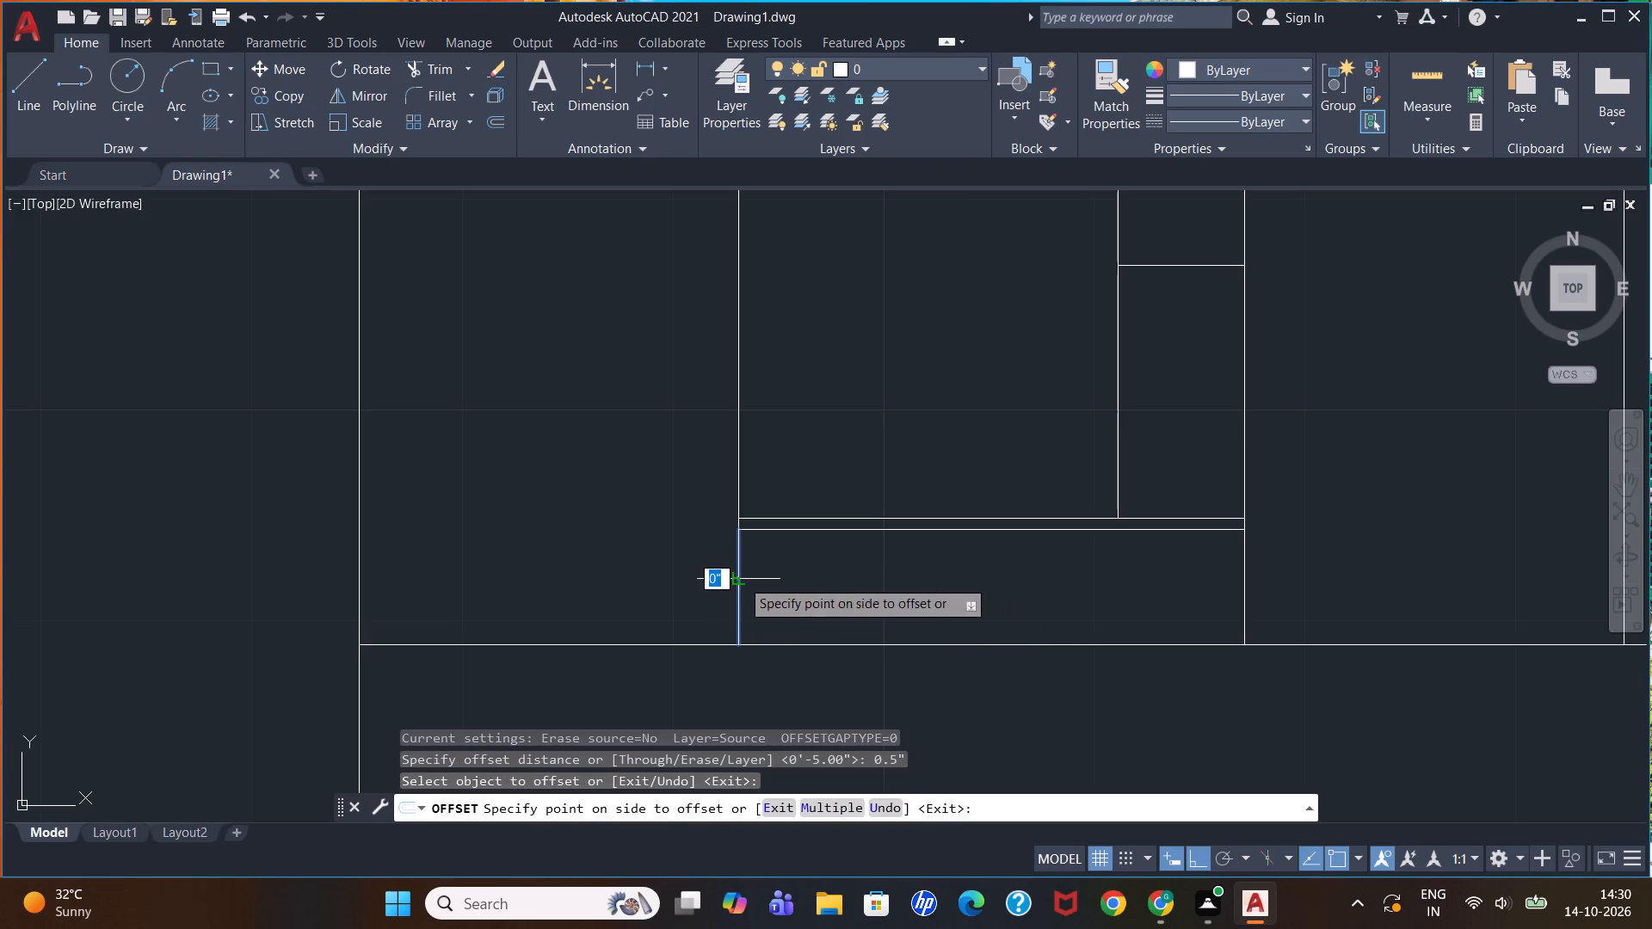
left_click(772, 574)
left_click(792, 643)
left_click(810, 601)
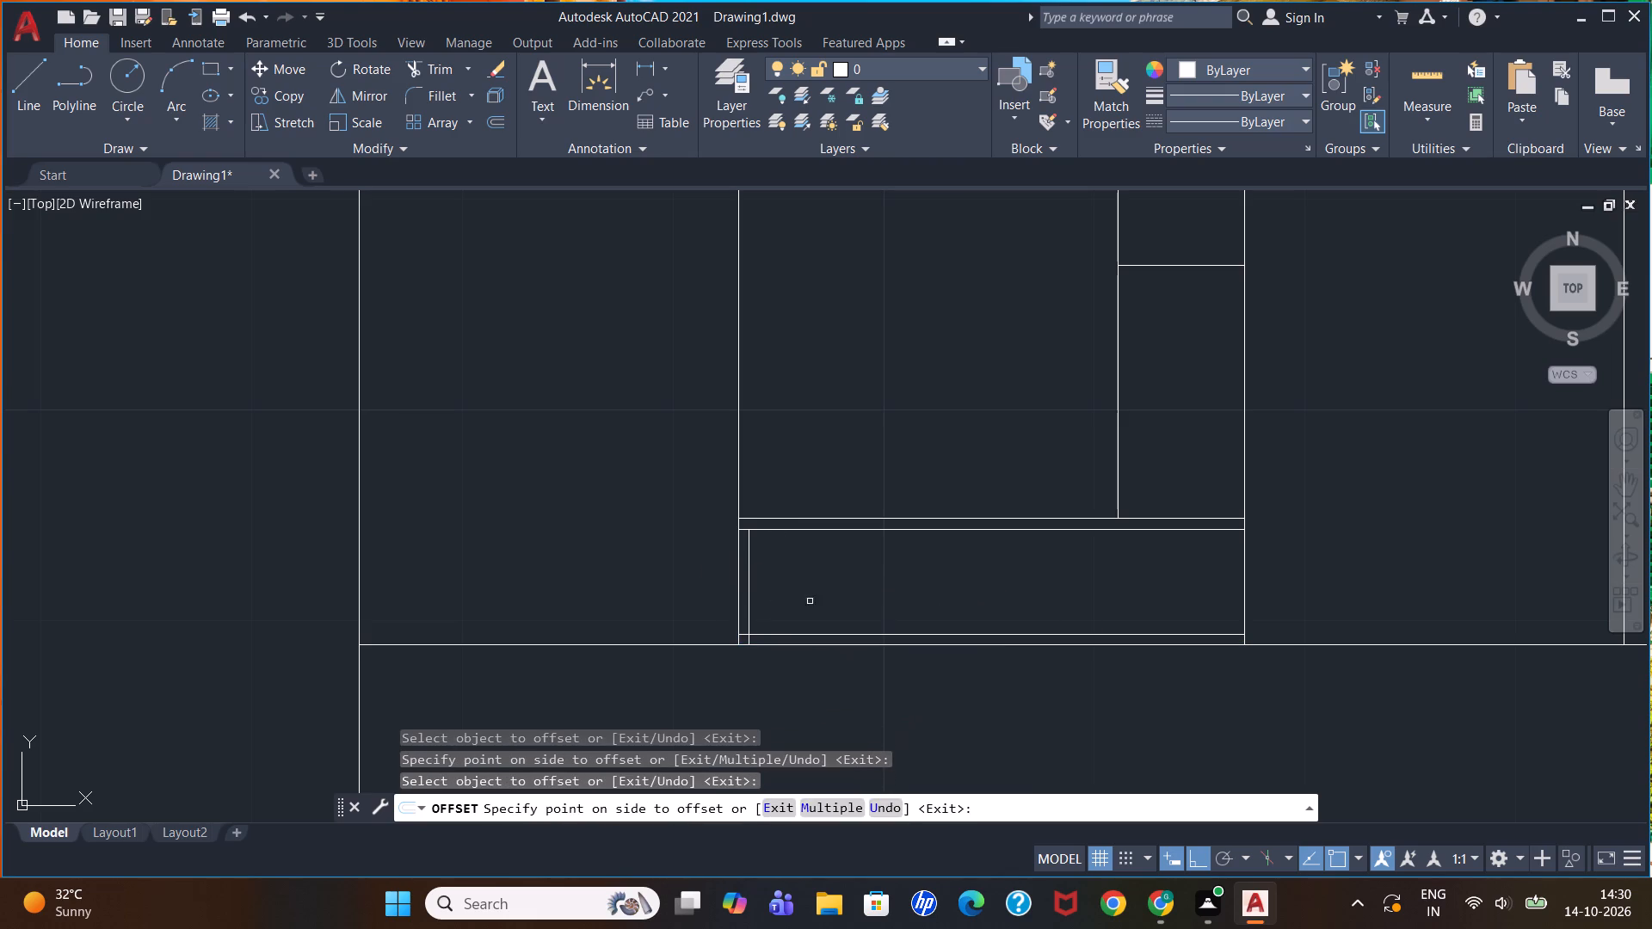
left_click(1244, 590)
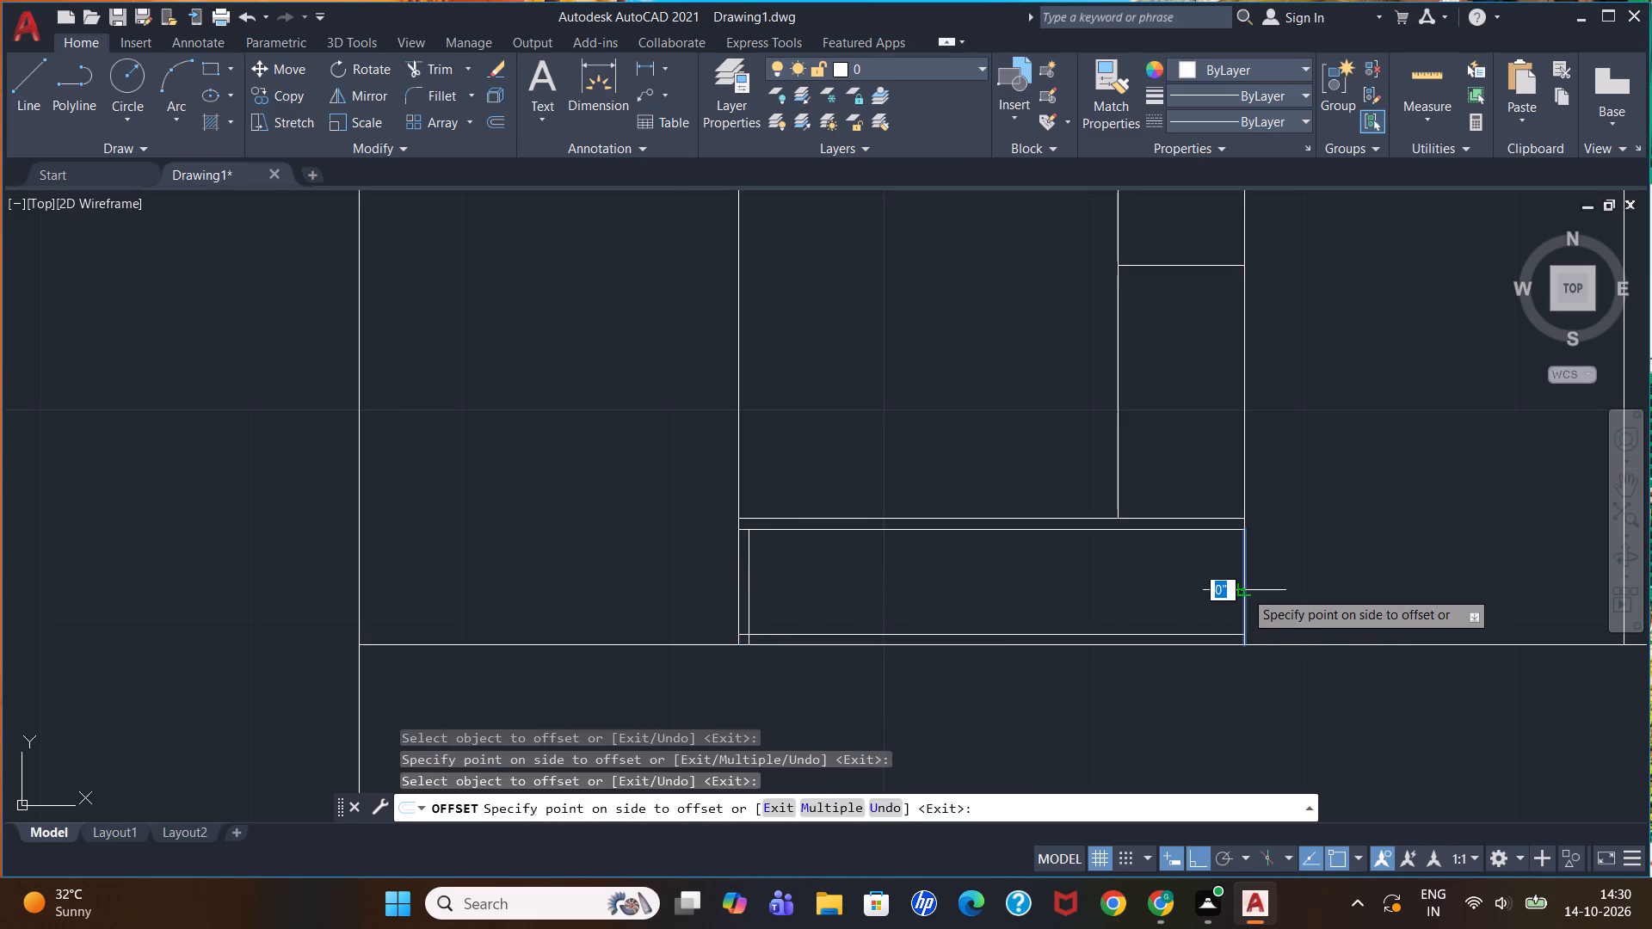
left_click(1194, 590)
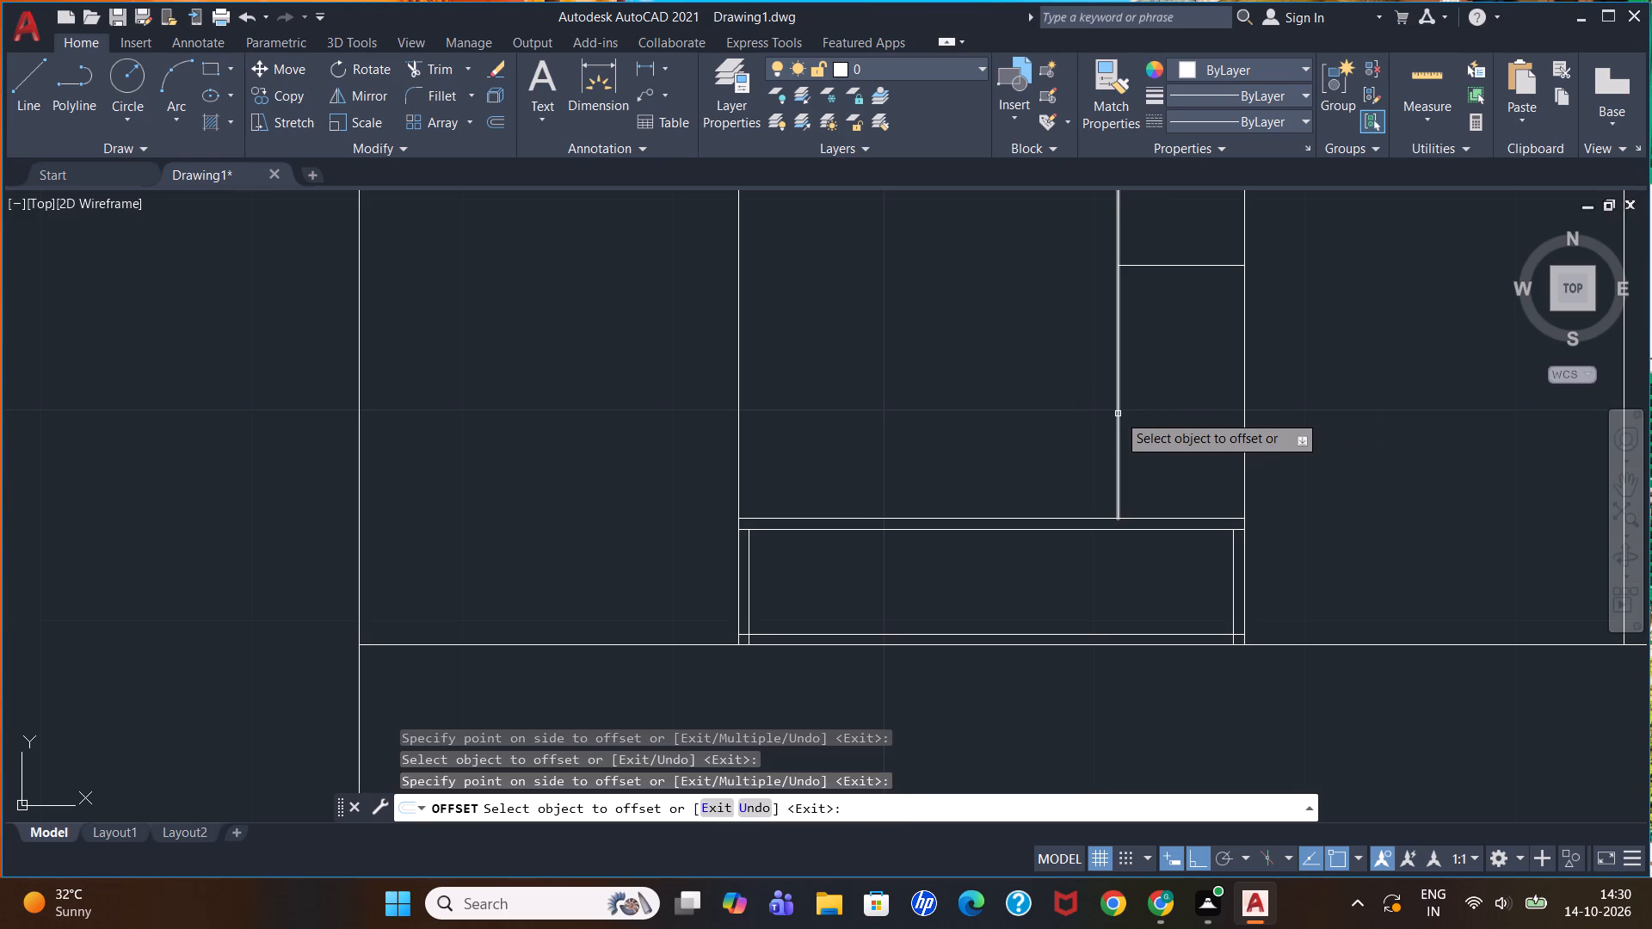
Offset the second divider and the third divider 0.5" into the narrow compartment, and its shelf line 0.5" both up and down.
left_click(1118, 414)
left_click(1156, 407)
left_click(1195, 268)
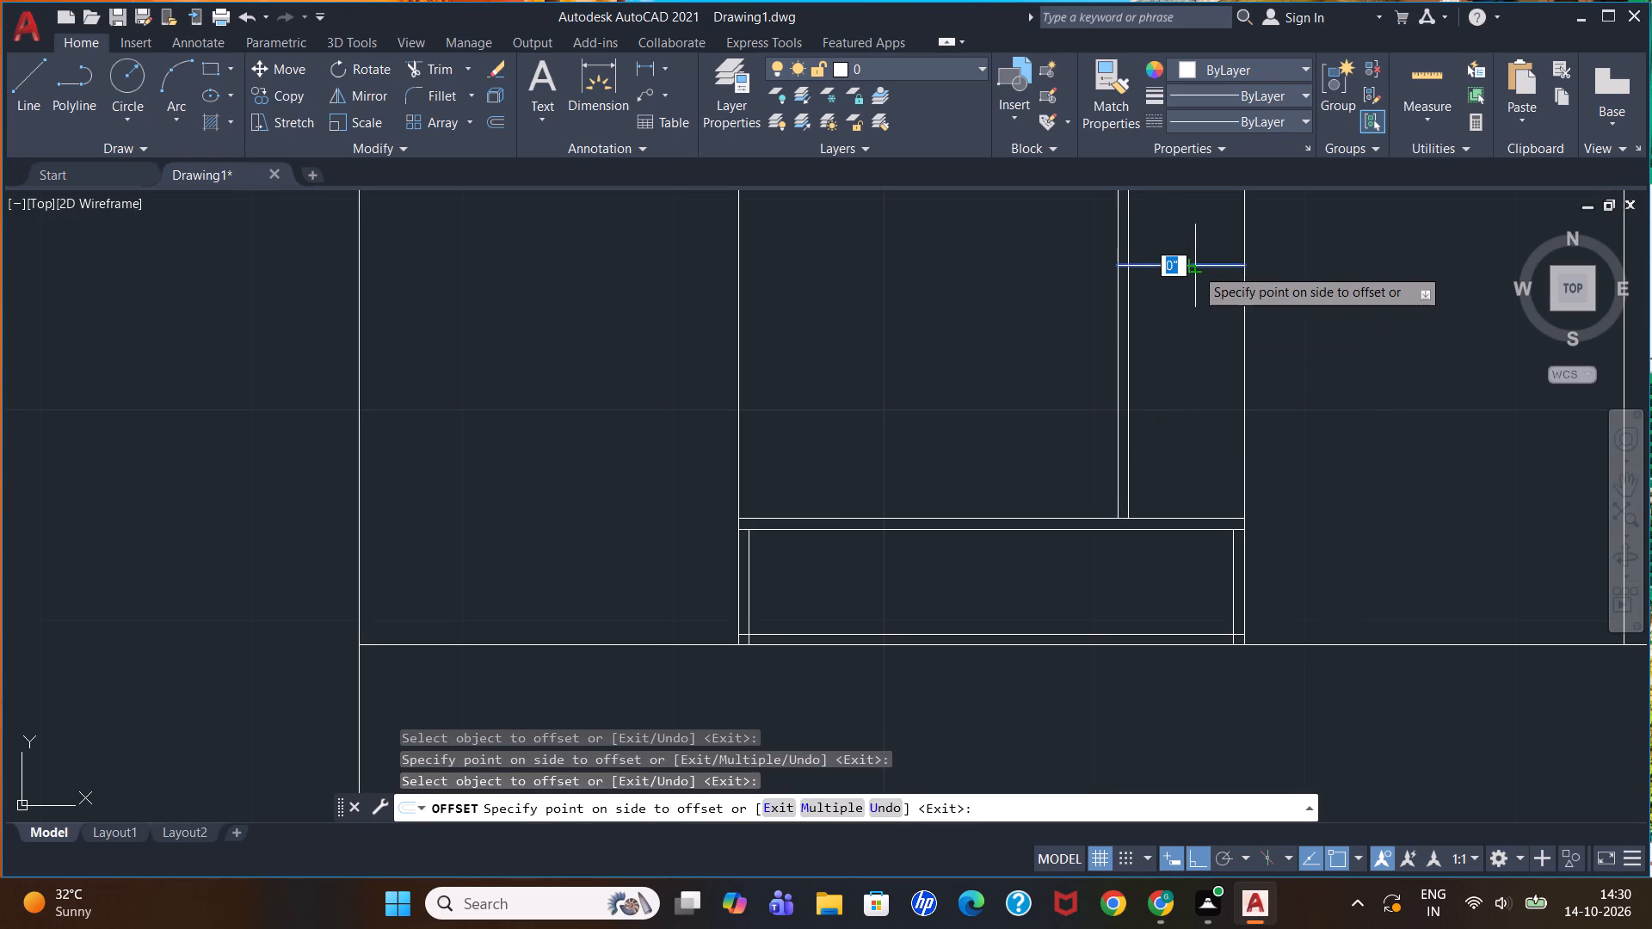
left_click(1195, 249)
left_click(1185, 268)
left_click(1187, 284)
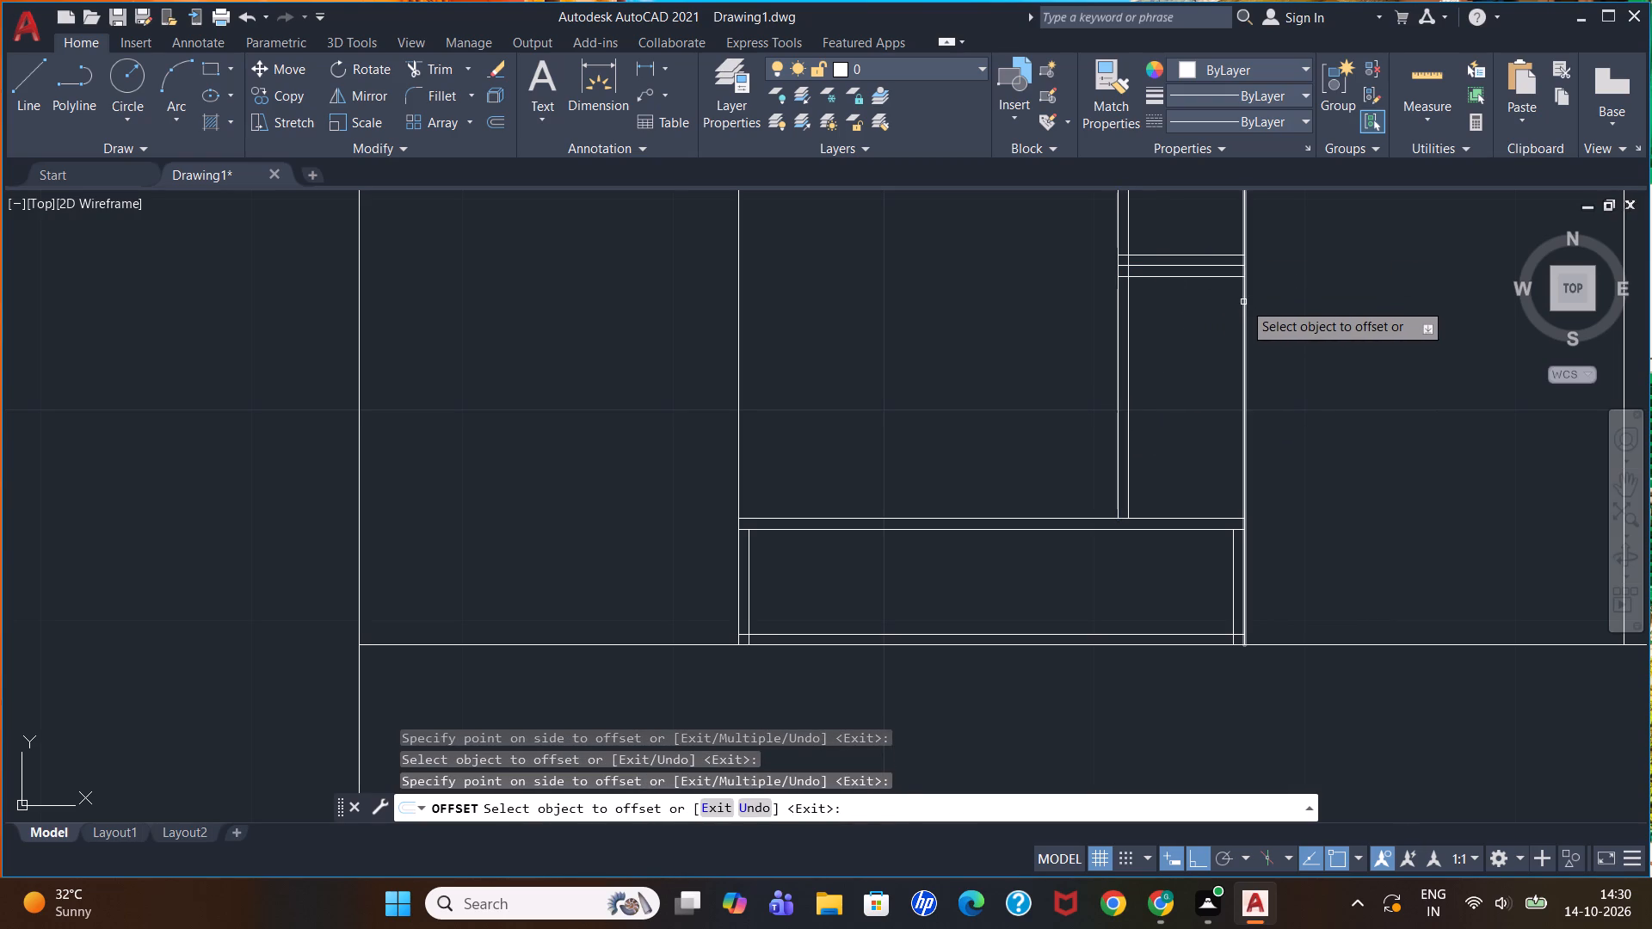
left_click(1243, 302)
left_click(1233, 302)
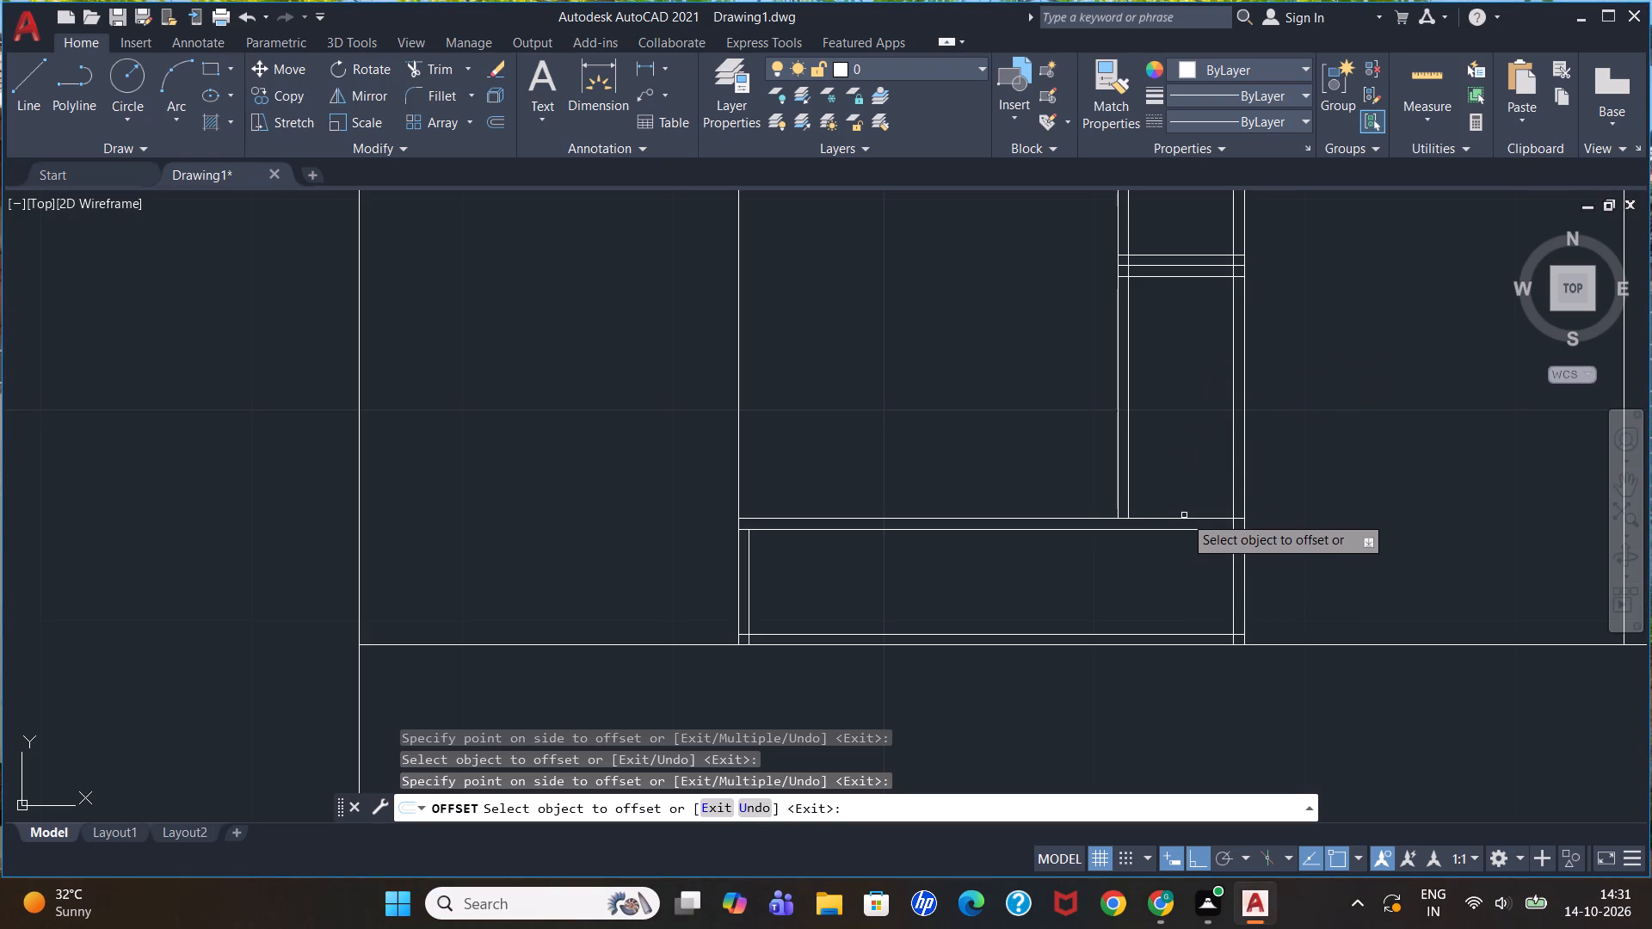
Offset the narrow compartment's bottom line 0.5" upward and its top line 0.5" downward.
scroll(1190, 497, "up", 1)
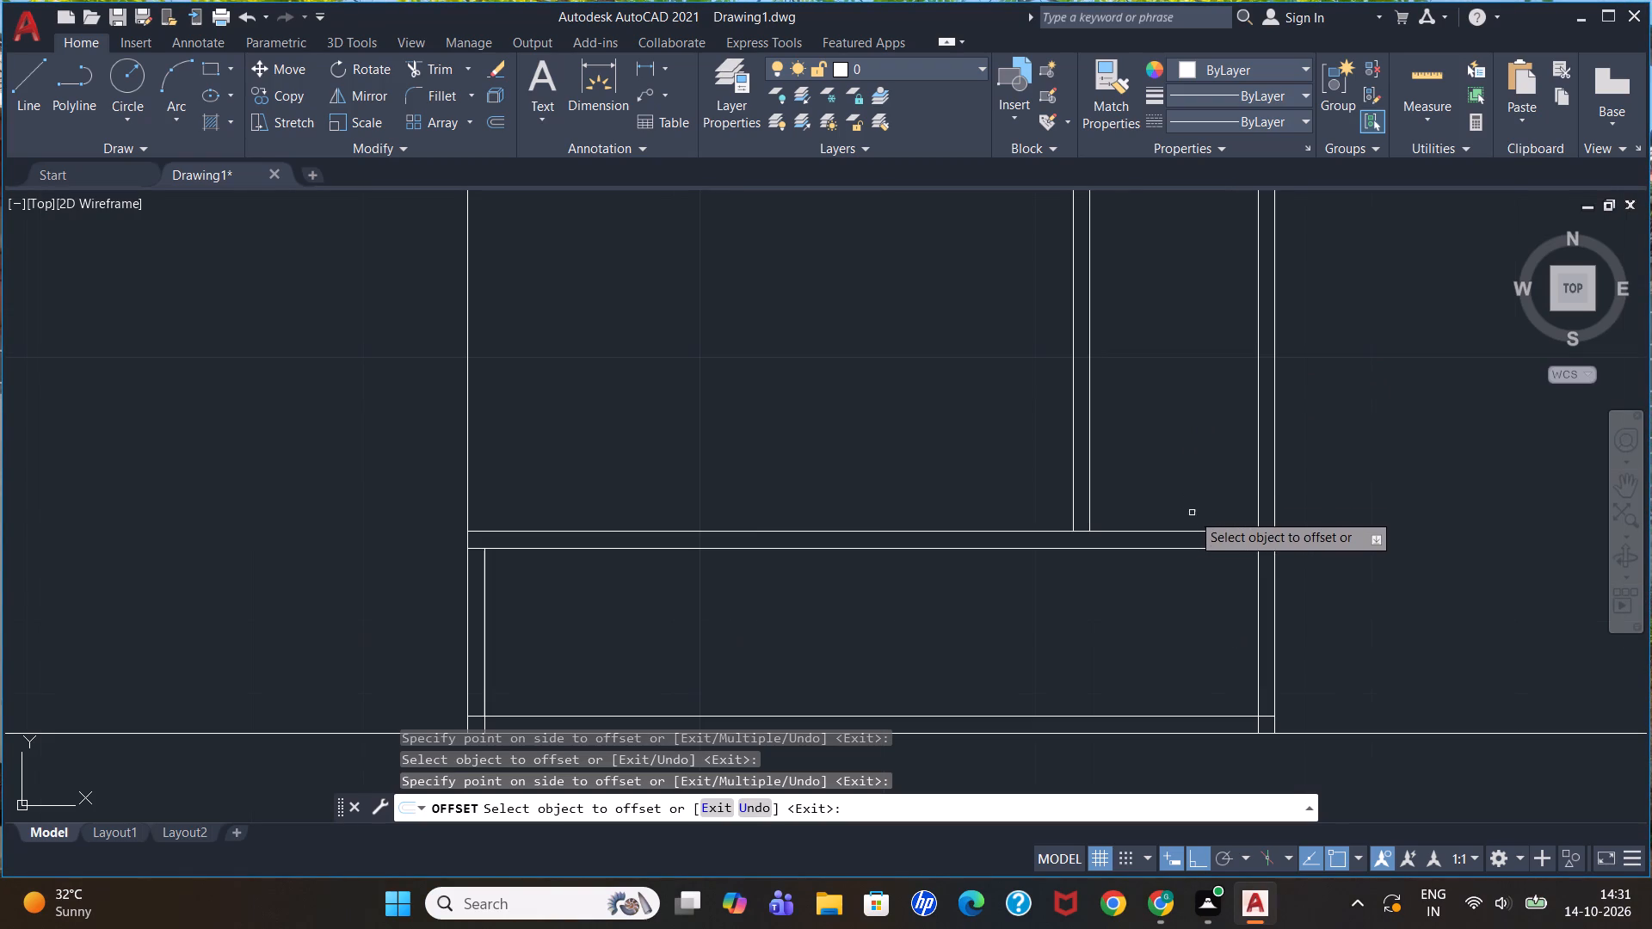
left_click(1191, 531)
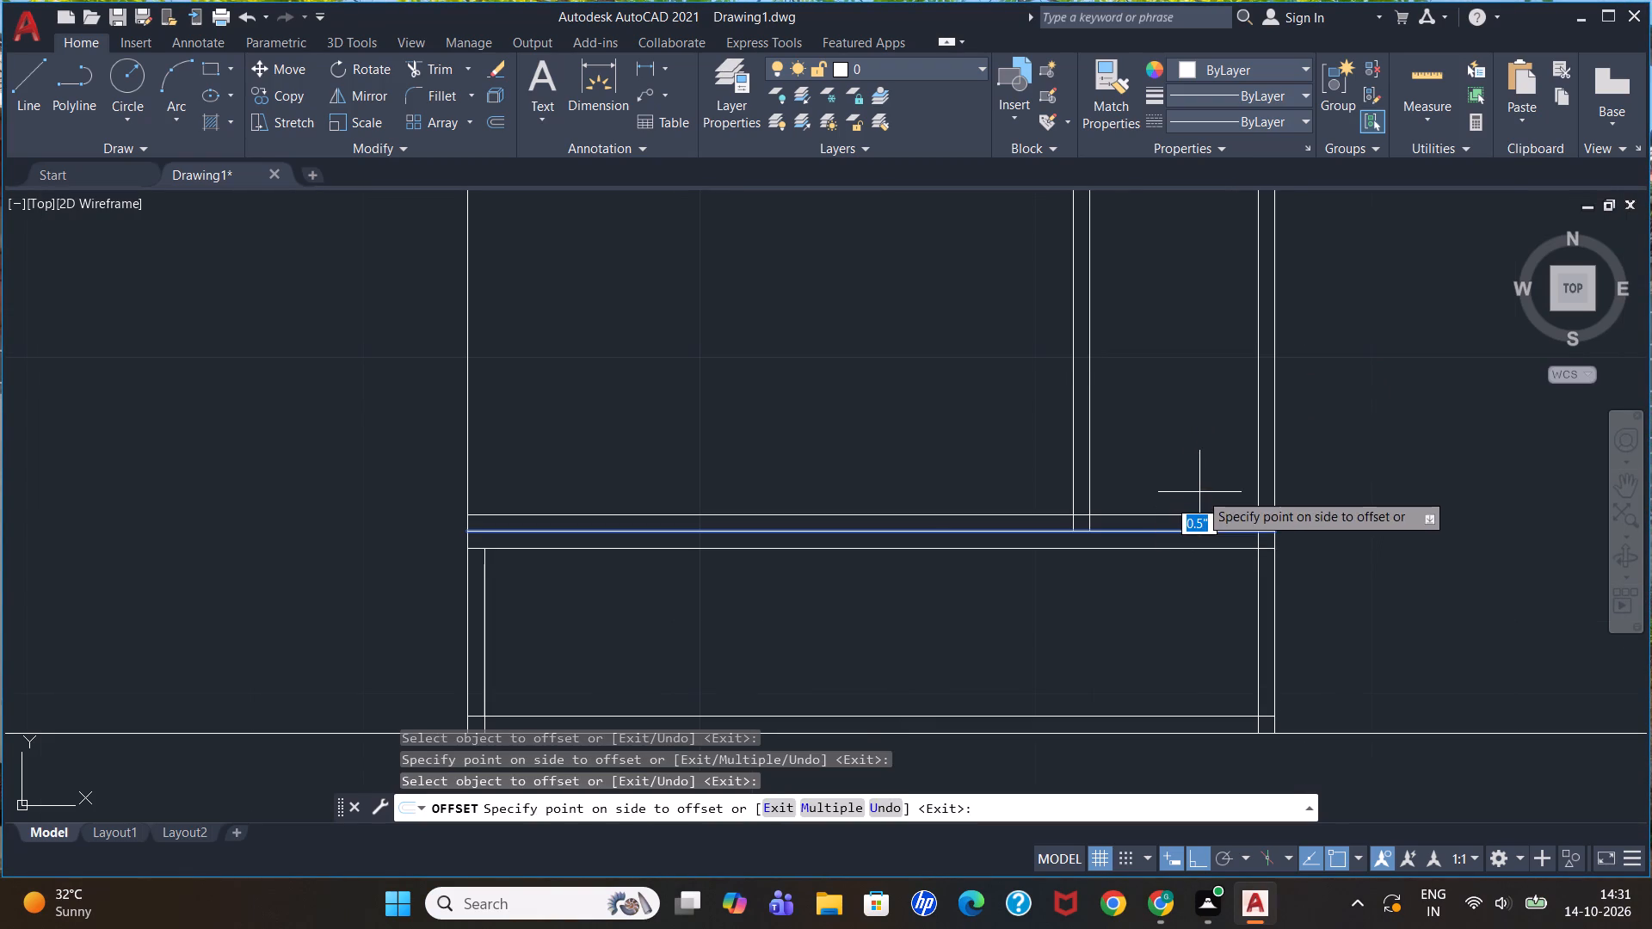
left_click(1199, 492)
scroll(1199, 492, "down", 4)
scroll(1197, 385, "up", 2)
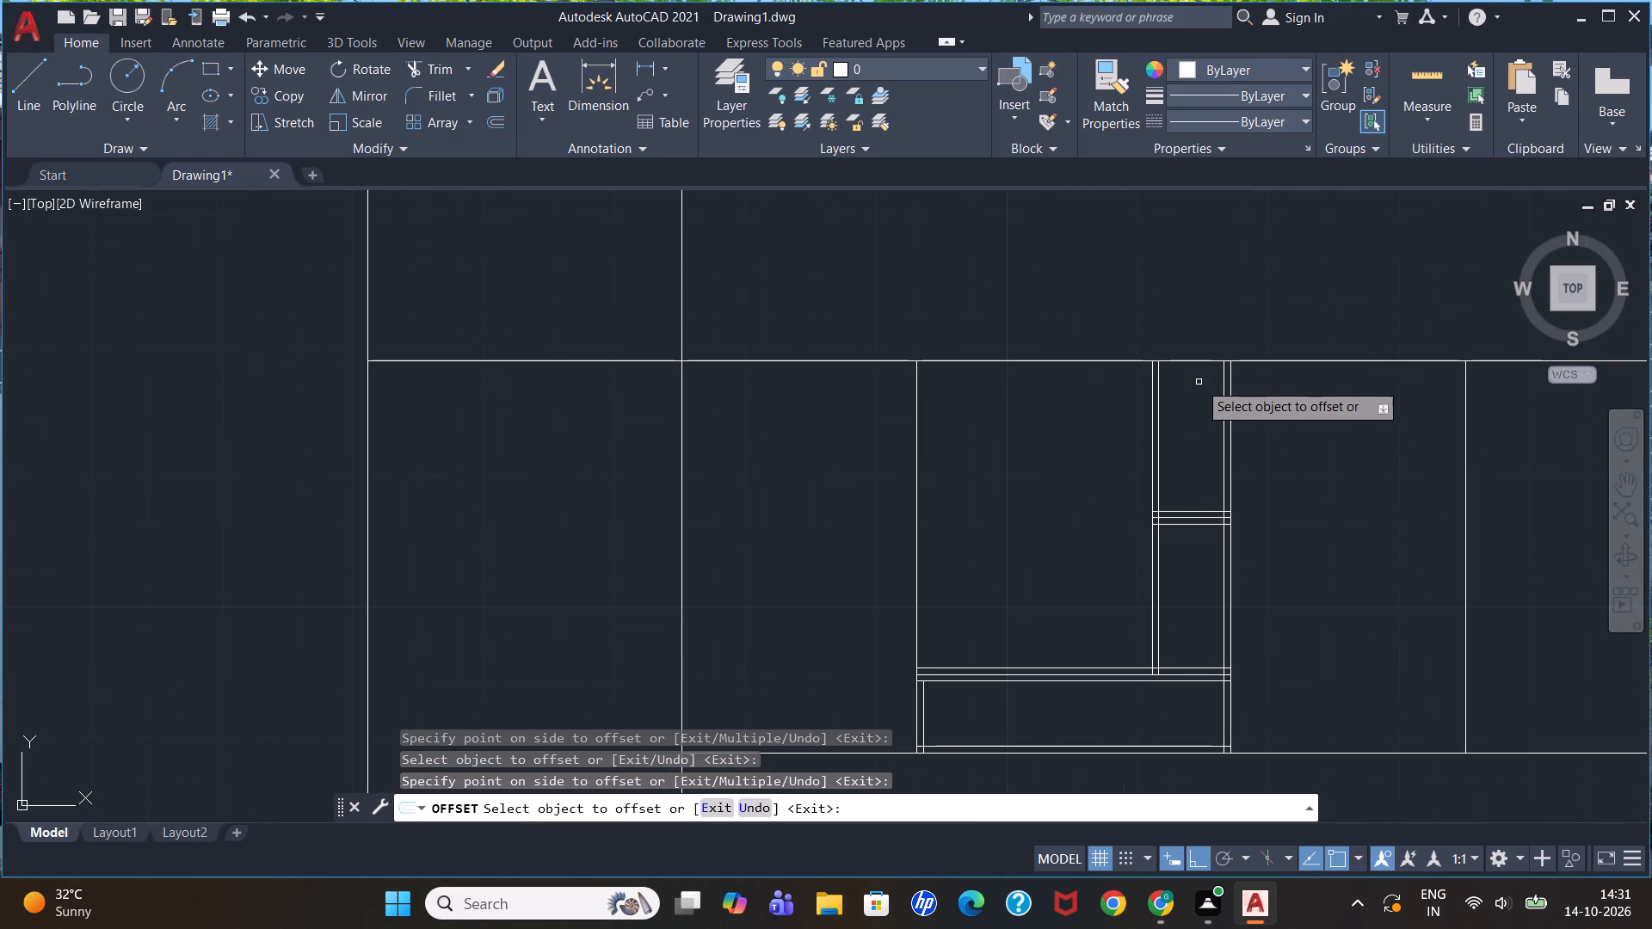
left_click(1203, 361)
left_click(1193, 400)
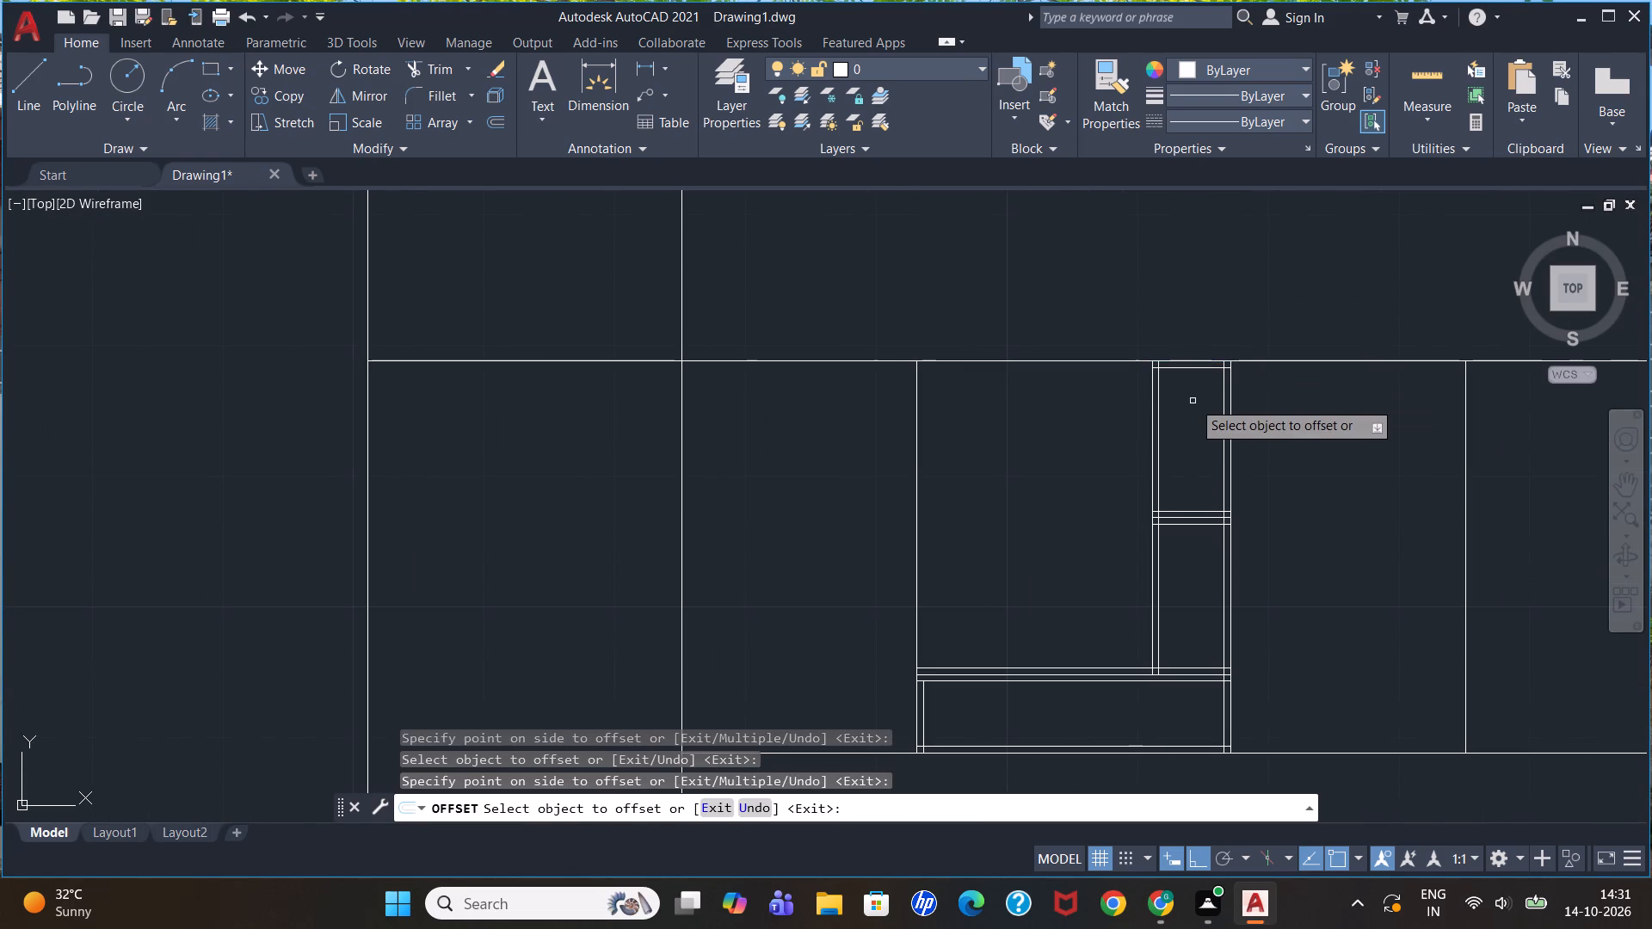
scroll(1196, 398, "down", 2)
scroll(1398, 495, "up", 1)
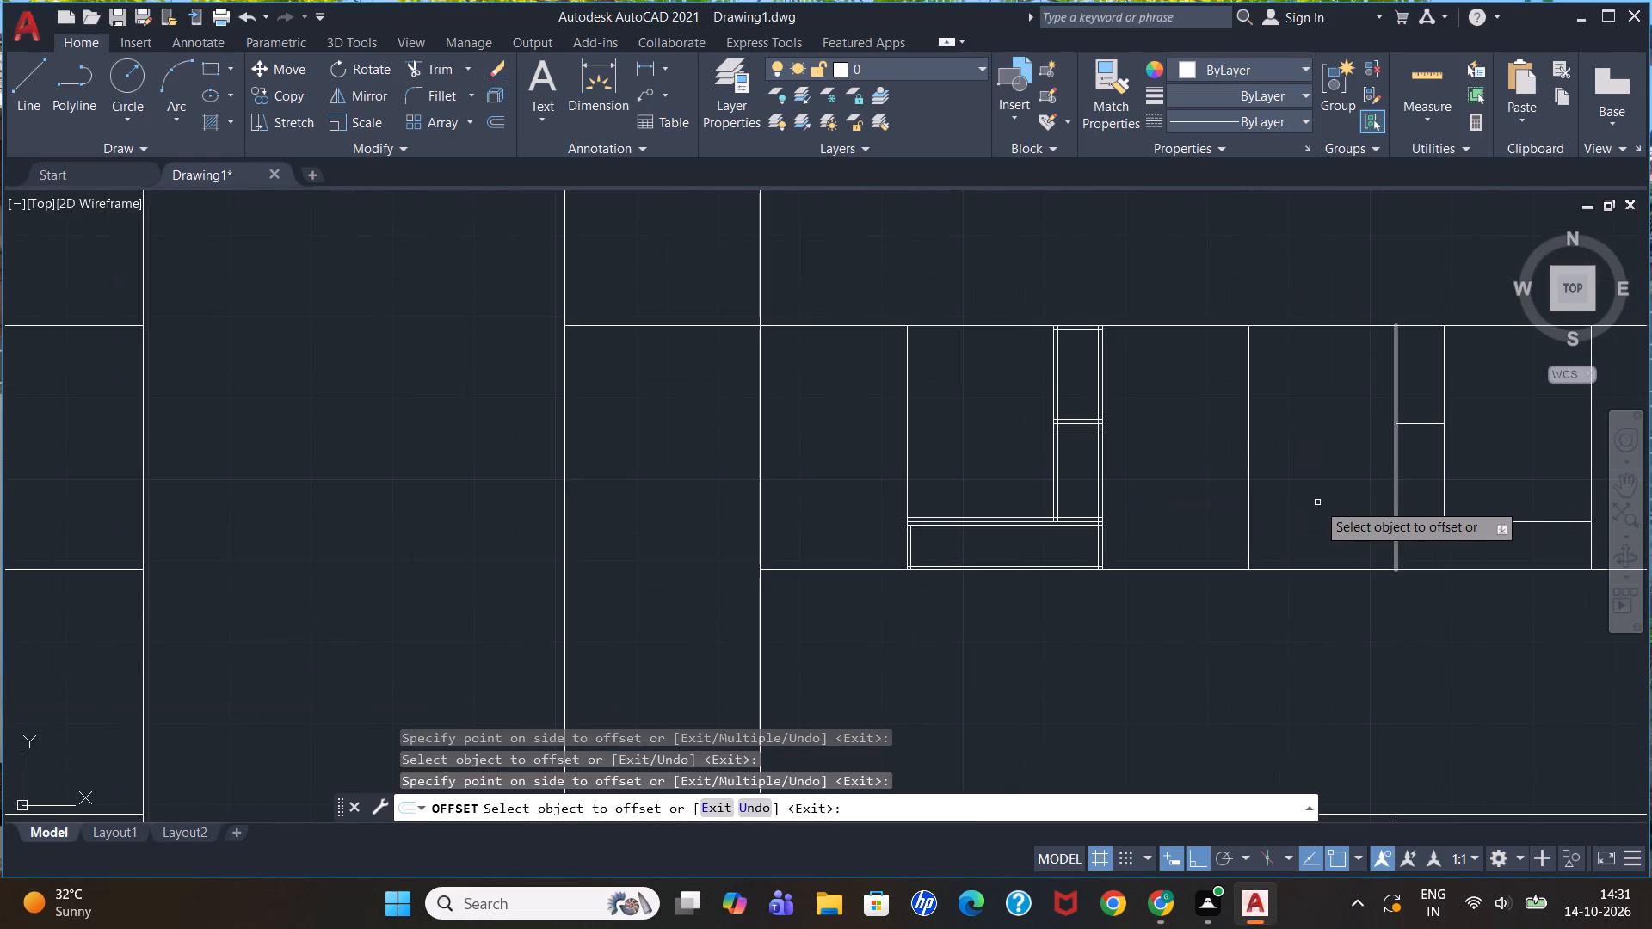
key("Escape")
key("Escape")
key("Escape")
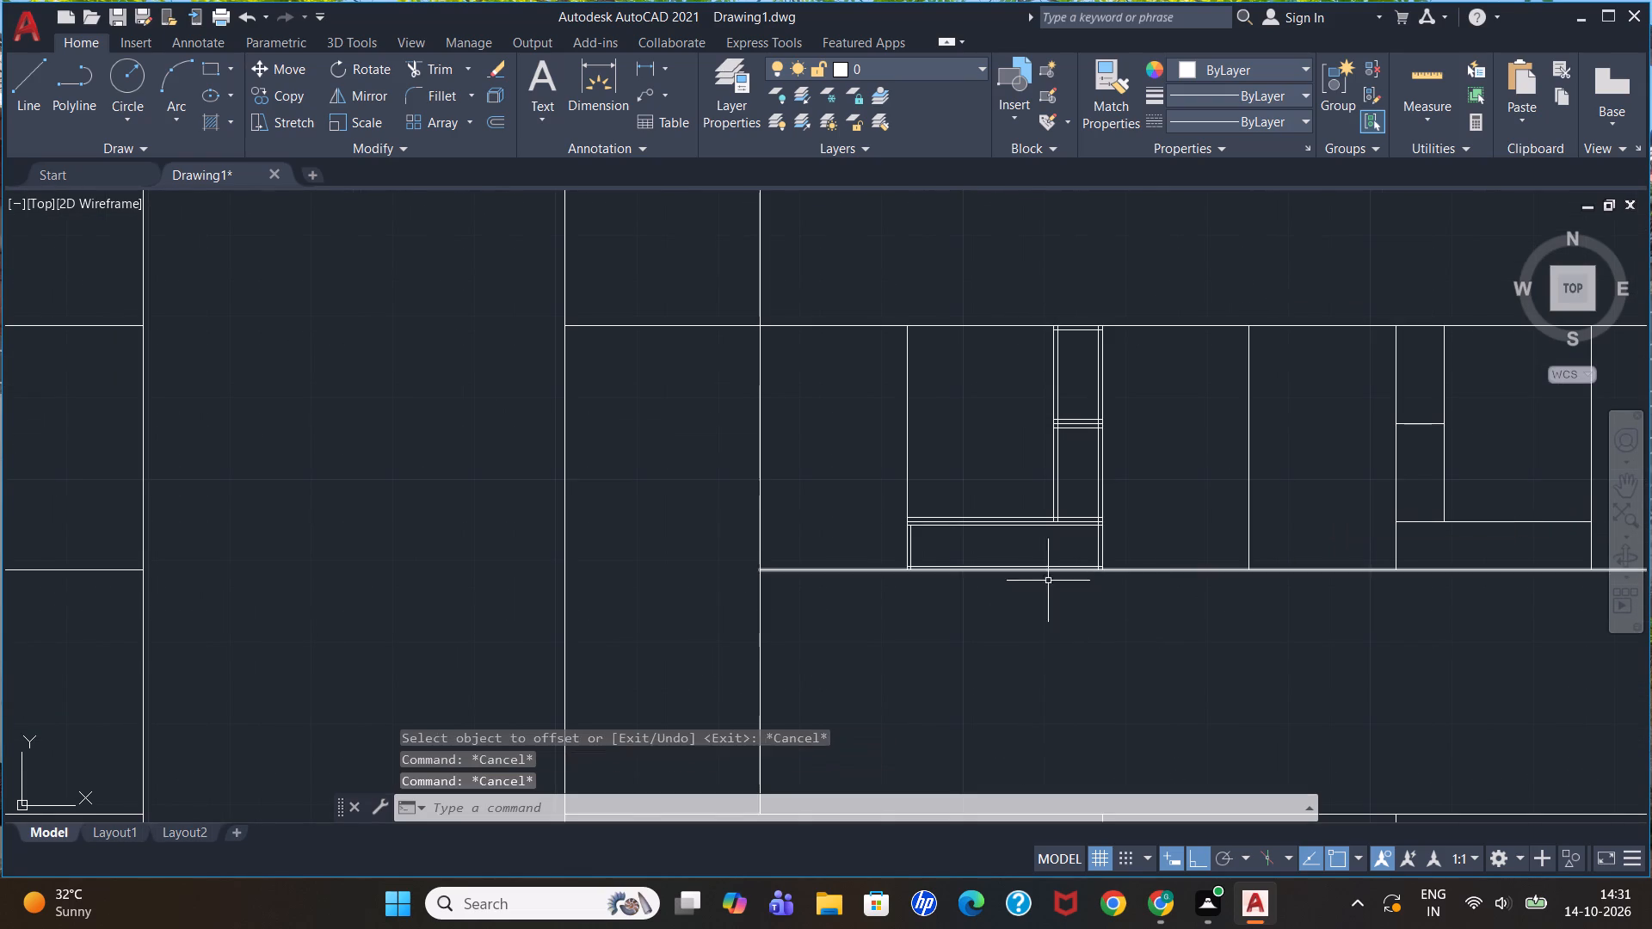
key("Escape")
Trim the overhanging offset line ends at all four corners of the lower compartment to leave a clean inner rectangle.
type("tr")
key("Return")
key("Return")
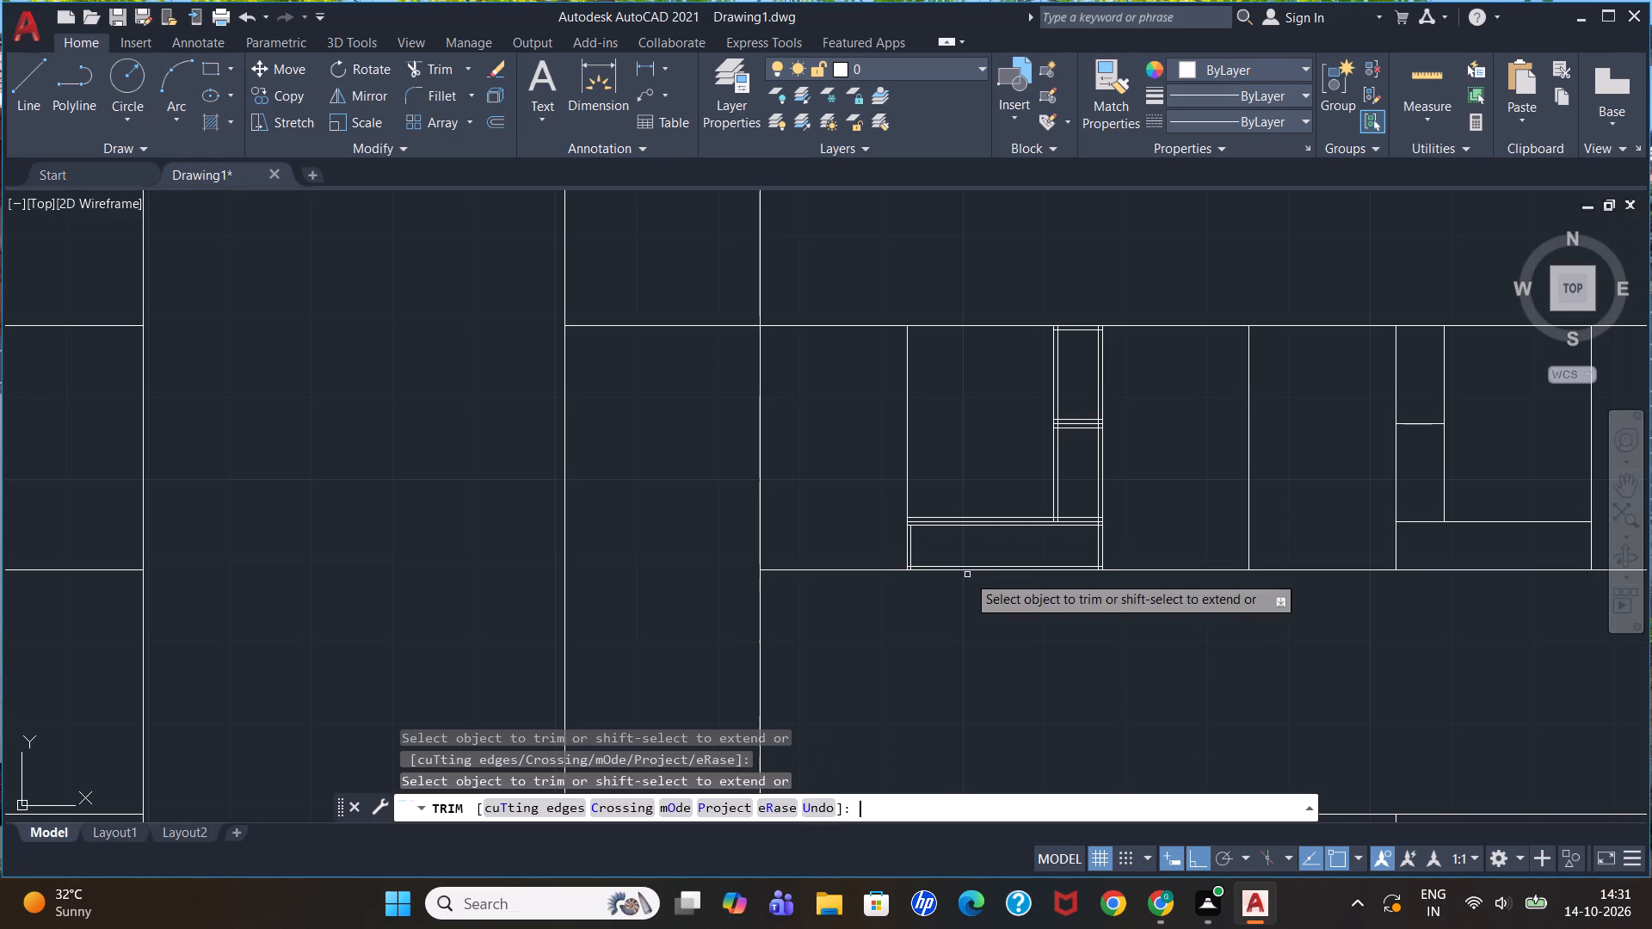
scroll(938, 557, "up", 2)
scroll(860, 474, "up", 1)
left_click(854, 485)
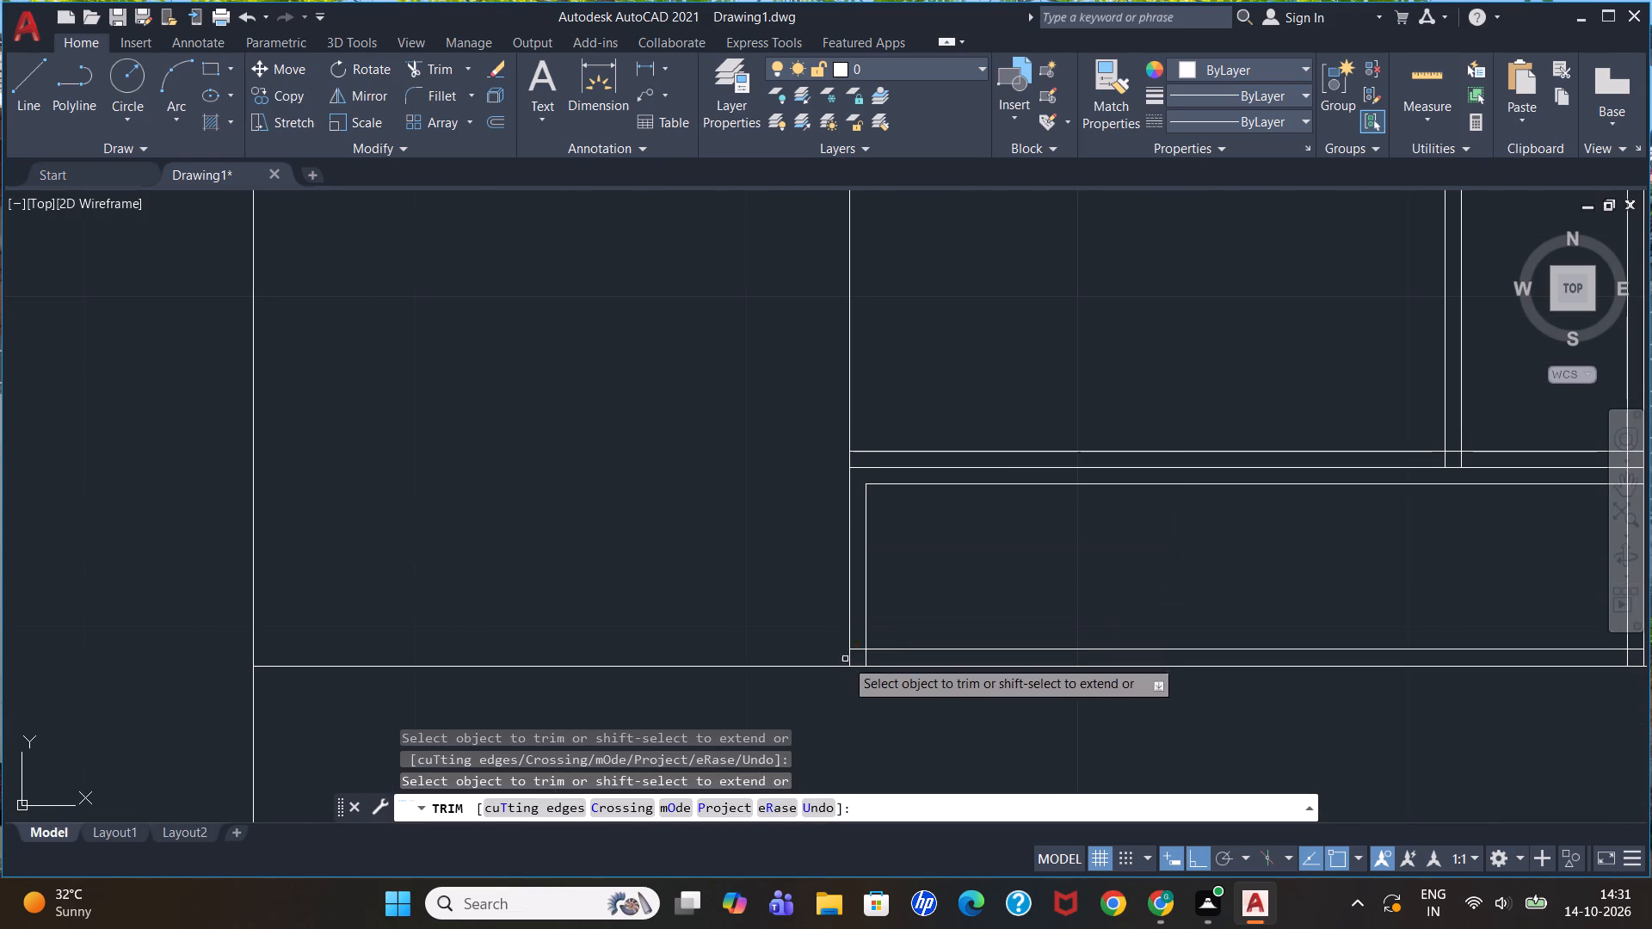
left_click(854, 652)
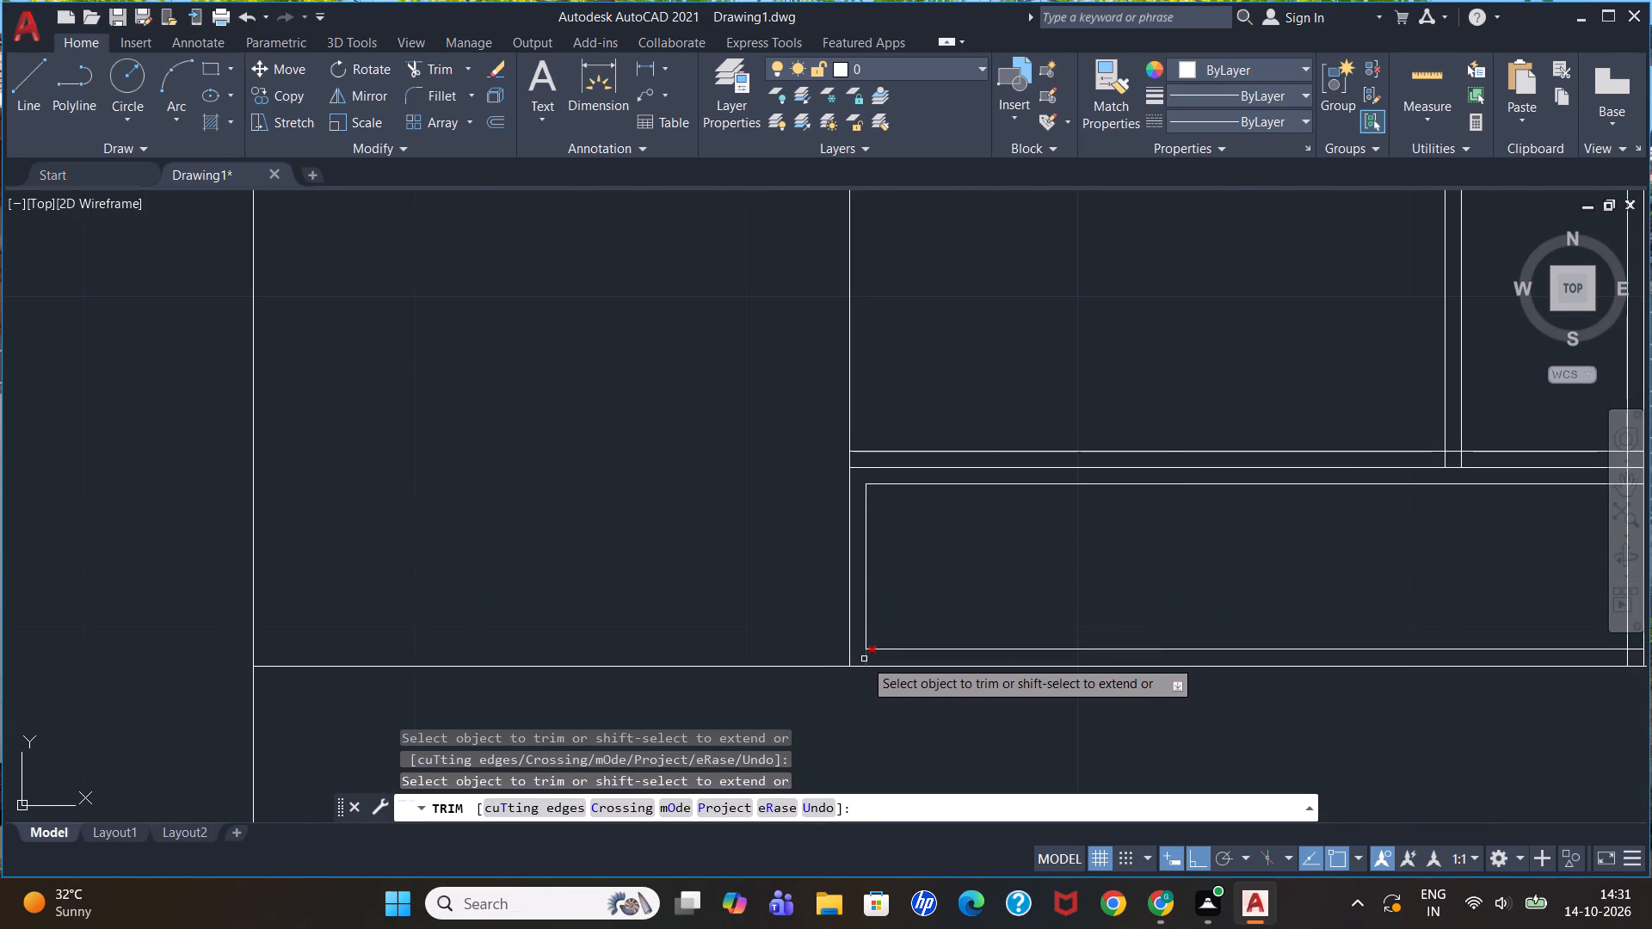
left_click(864, 659)
scroll(1042, 574, "down", 2)
scroll(1404, 603, "up", 2)
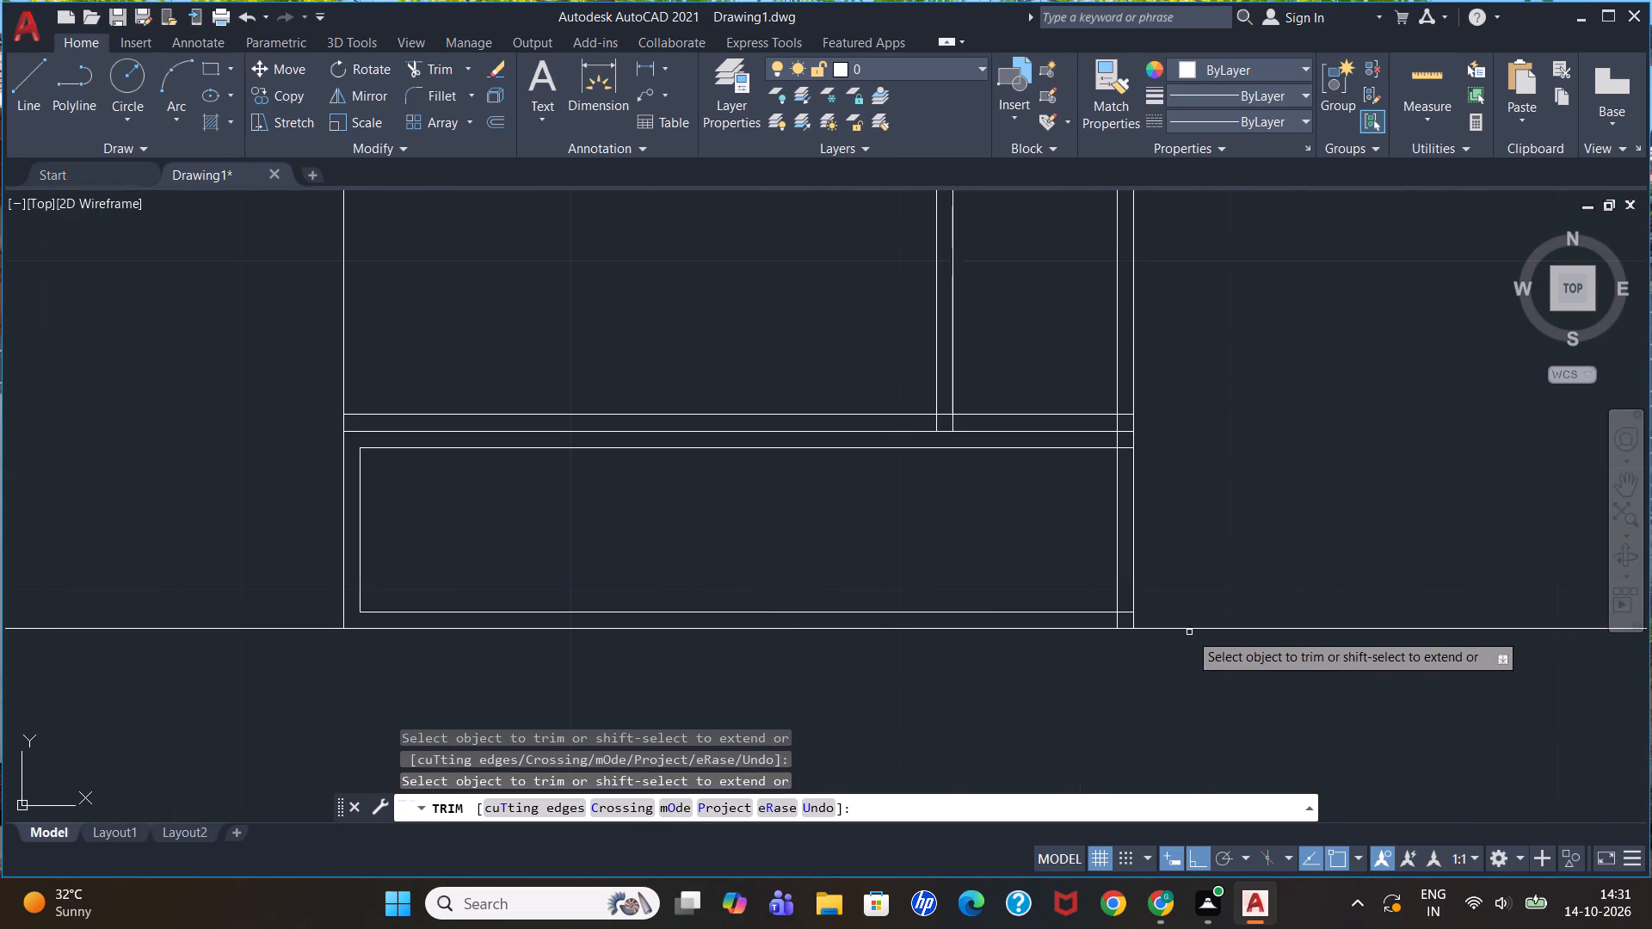
left_click(1126, 611)
left_click(1116, 624)
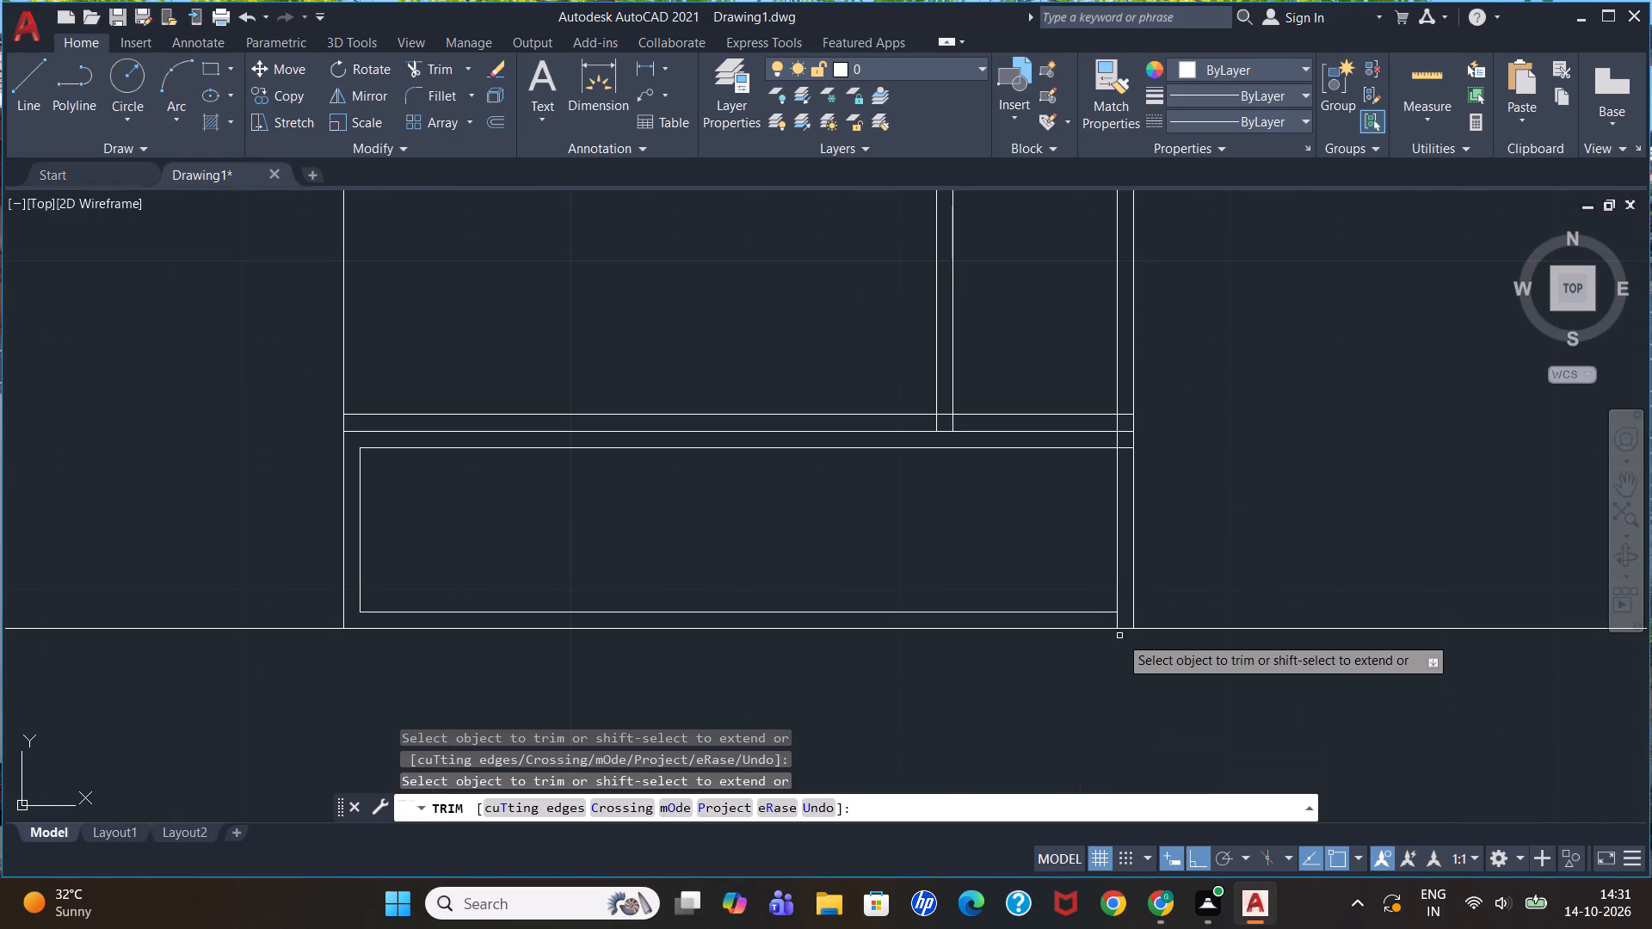
left_click(1116, 617)
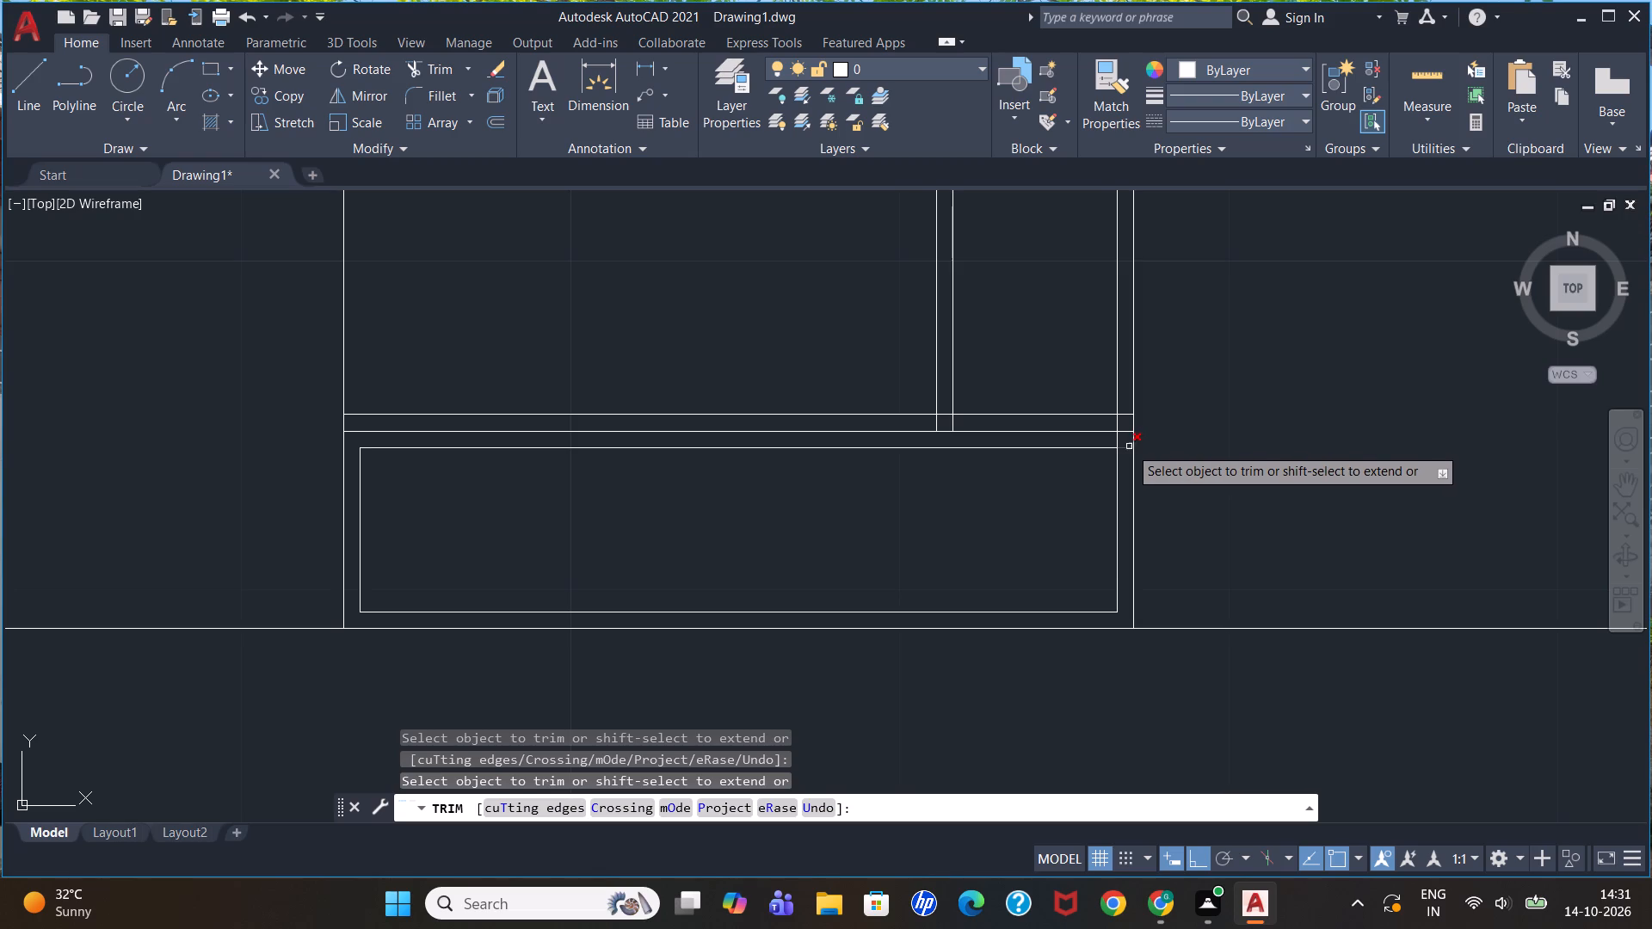
left_click(1126, 449)
left_click(1117, 441)
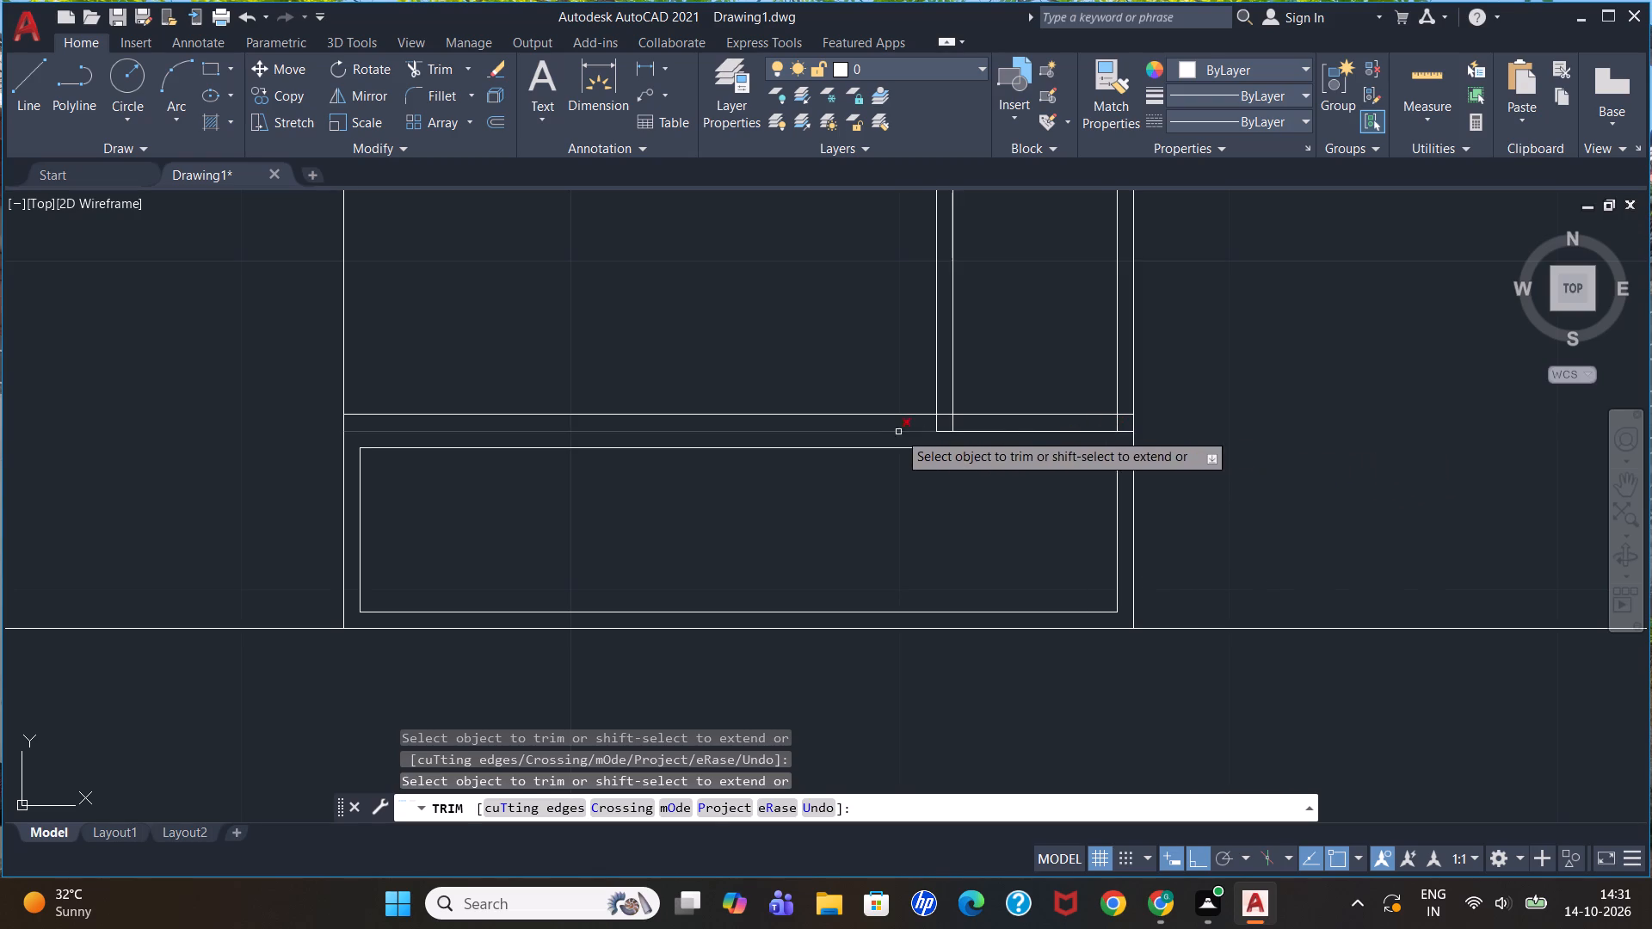
Trim the narrow compartment's inner bottom line back to its inner sides and remove the overhangs at both bottom corners.
left_click(582, 412)
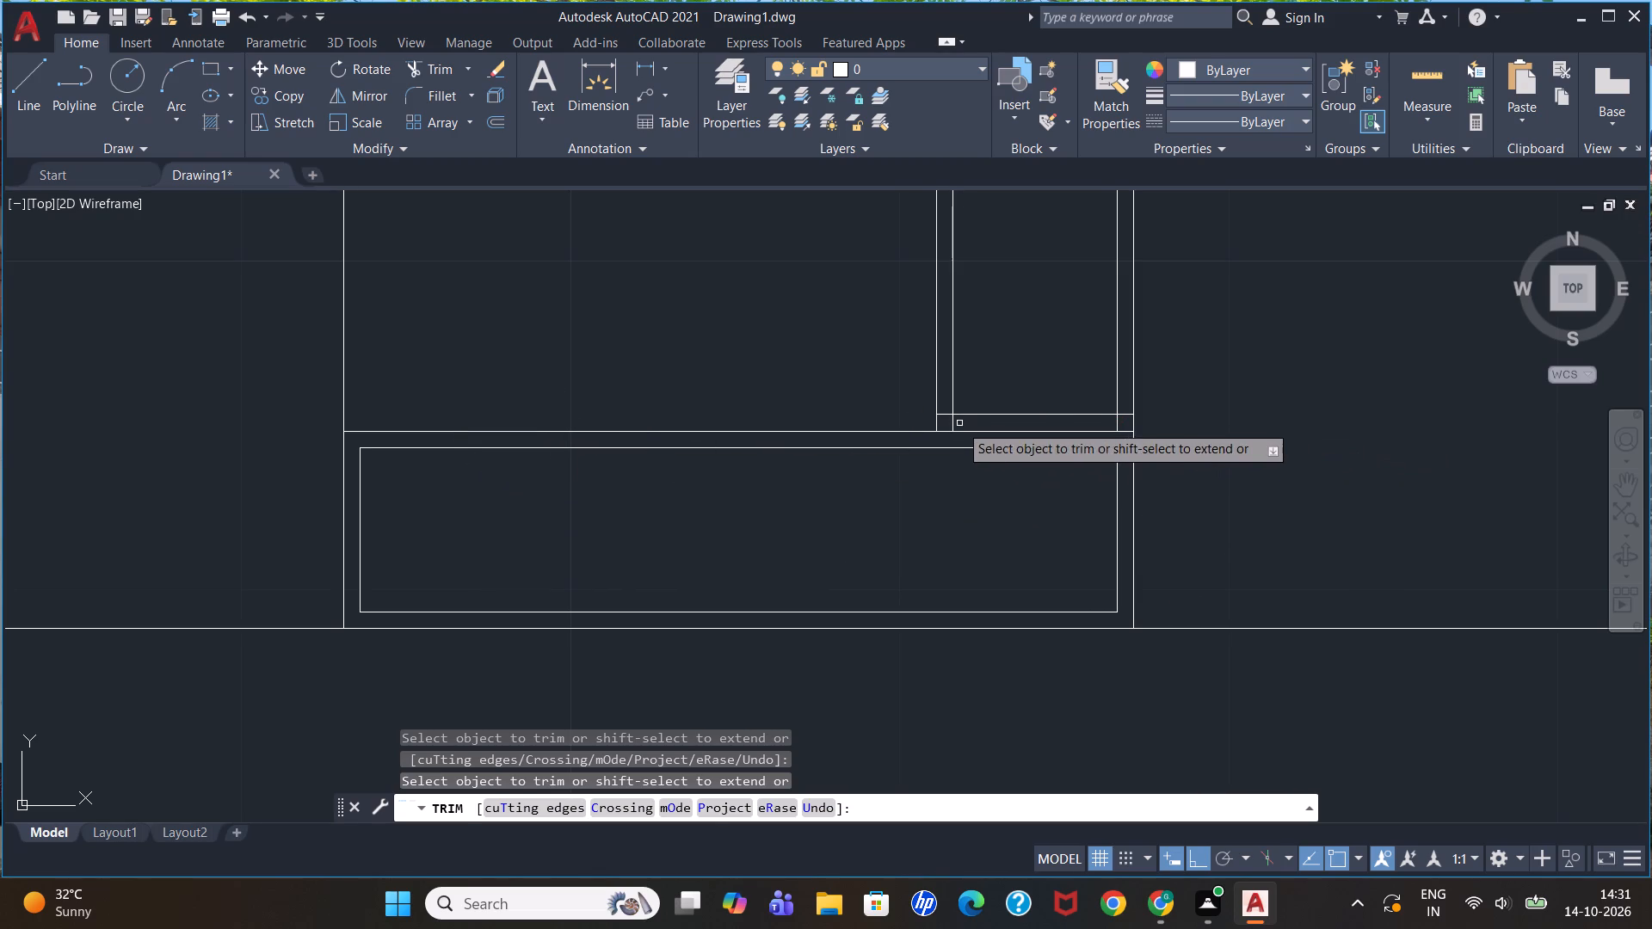
left_click(951, 422)
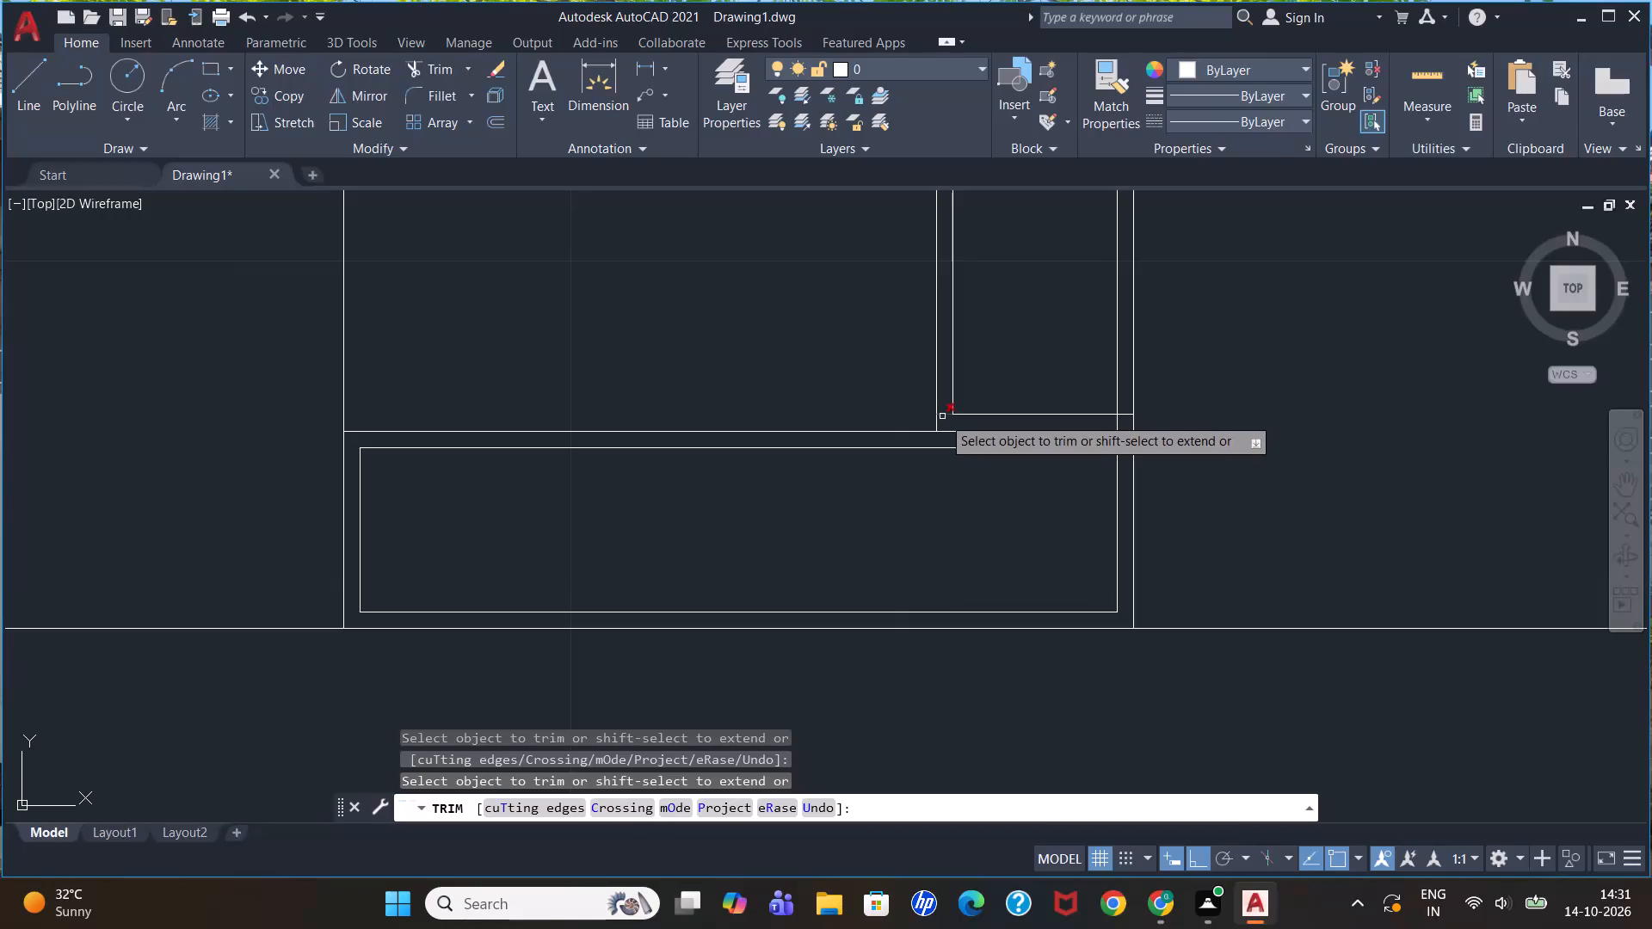
left_click(943, 415)
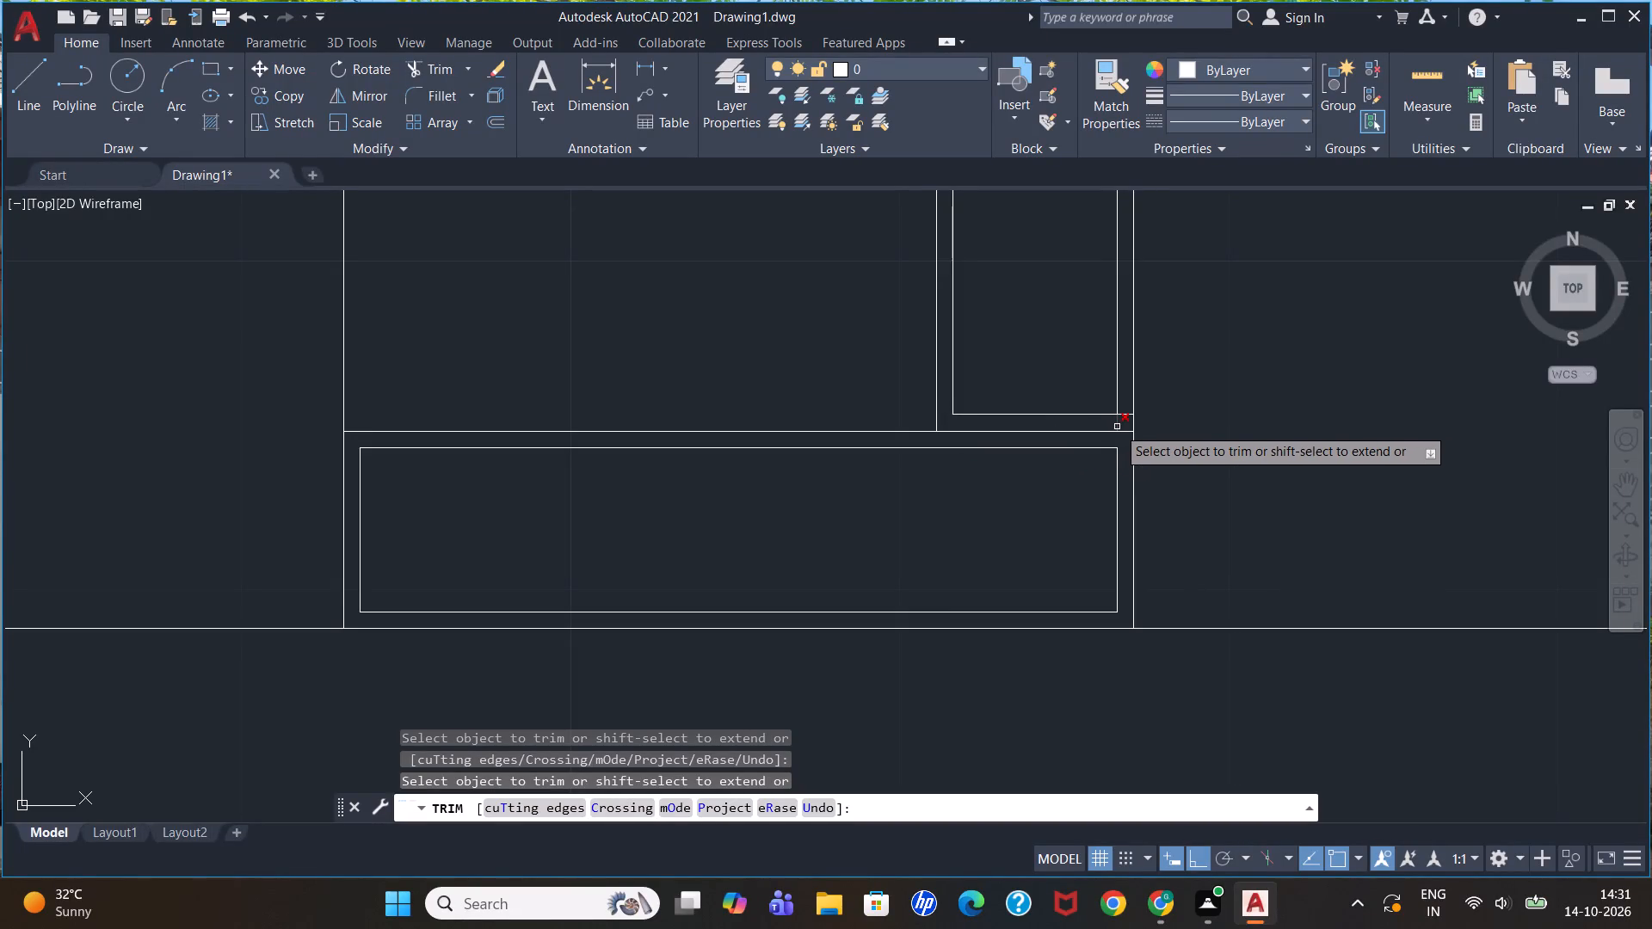
left_click(1117, 427)
left_click(1125, 414)
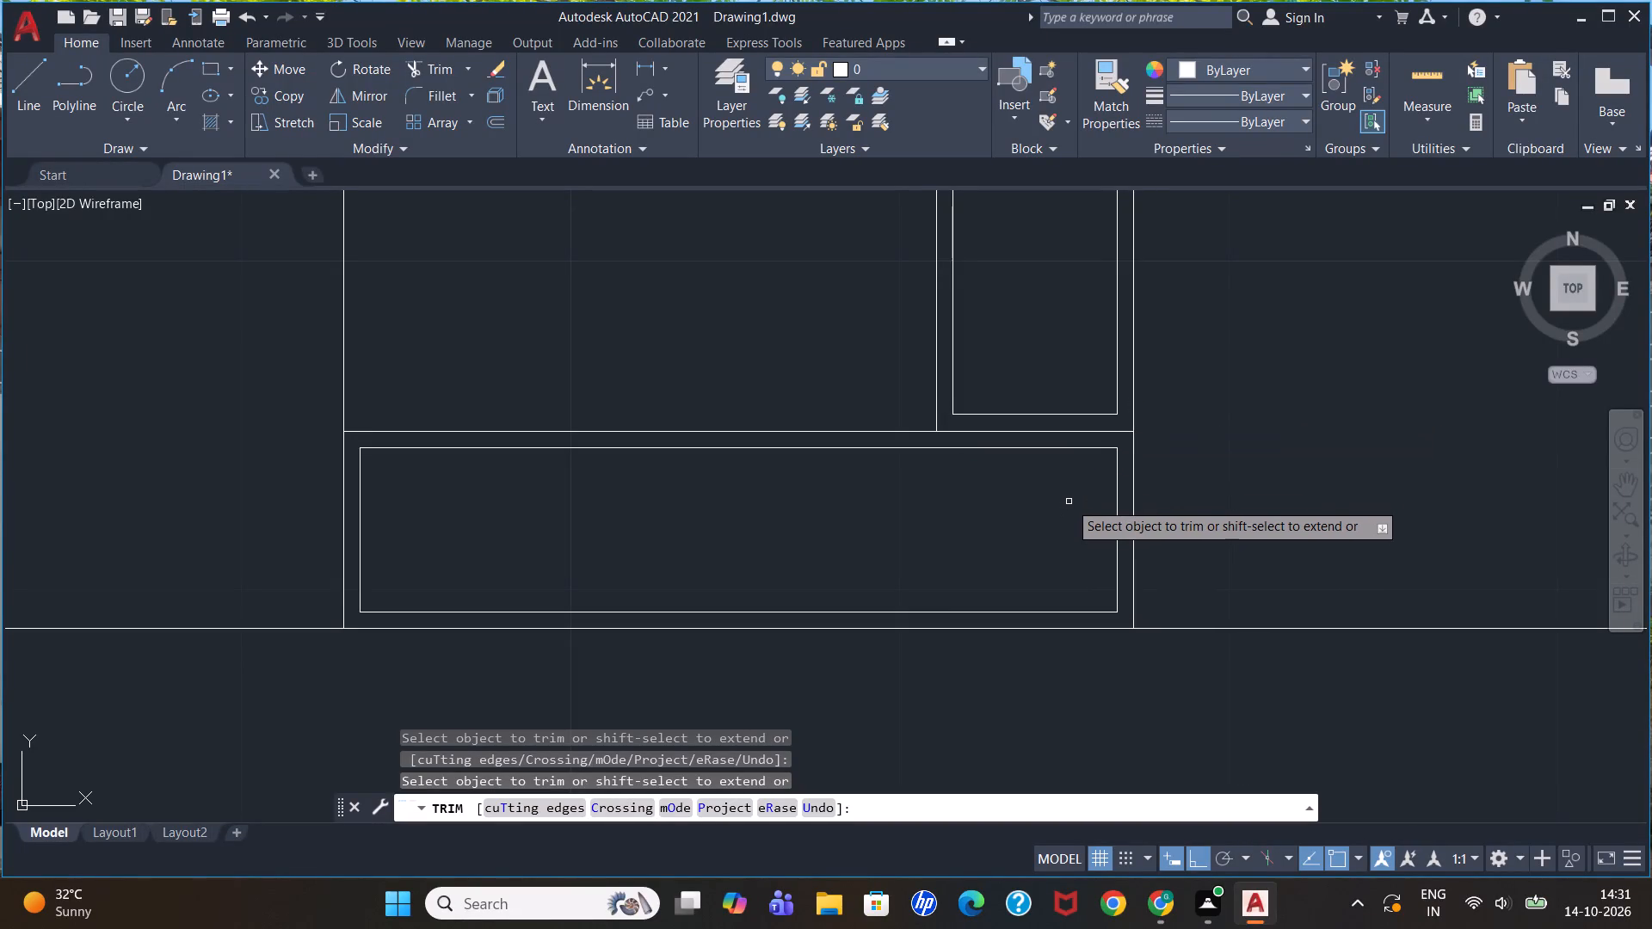
Trim the three shelf lines of the narrow compartment back to the inner faces of both side panels.
scroll(1069, 501, "down", 2)
scroll(1082, 335, "up", 2)
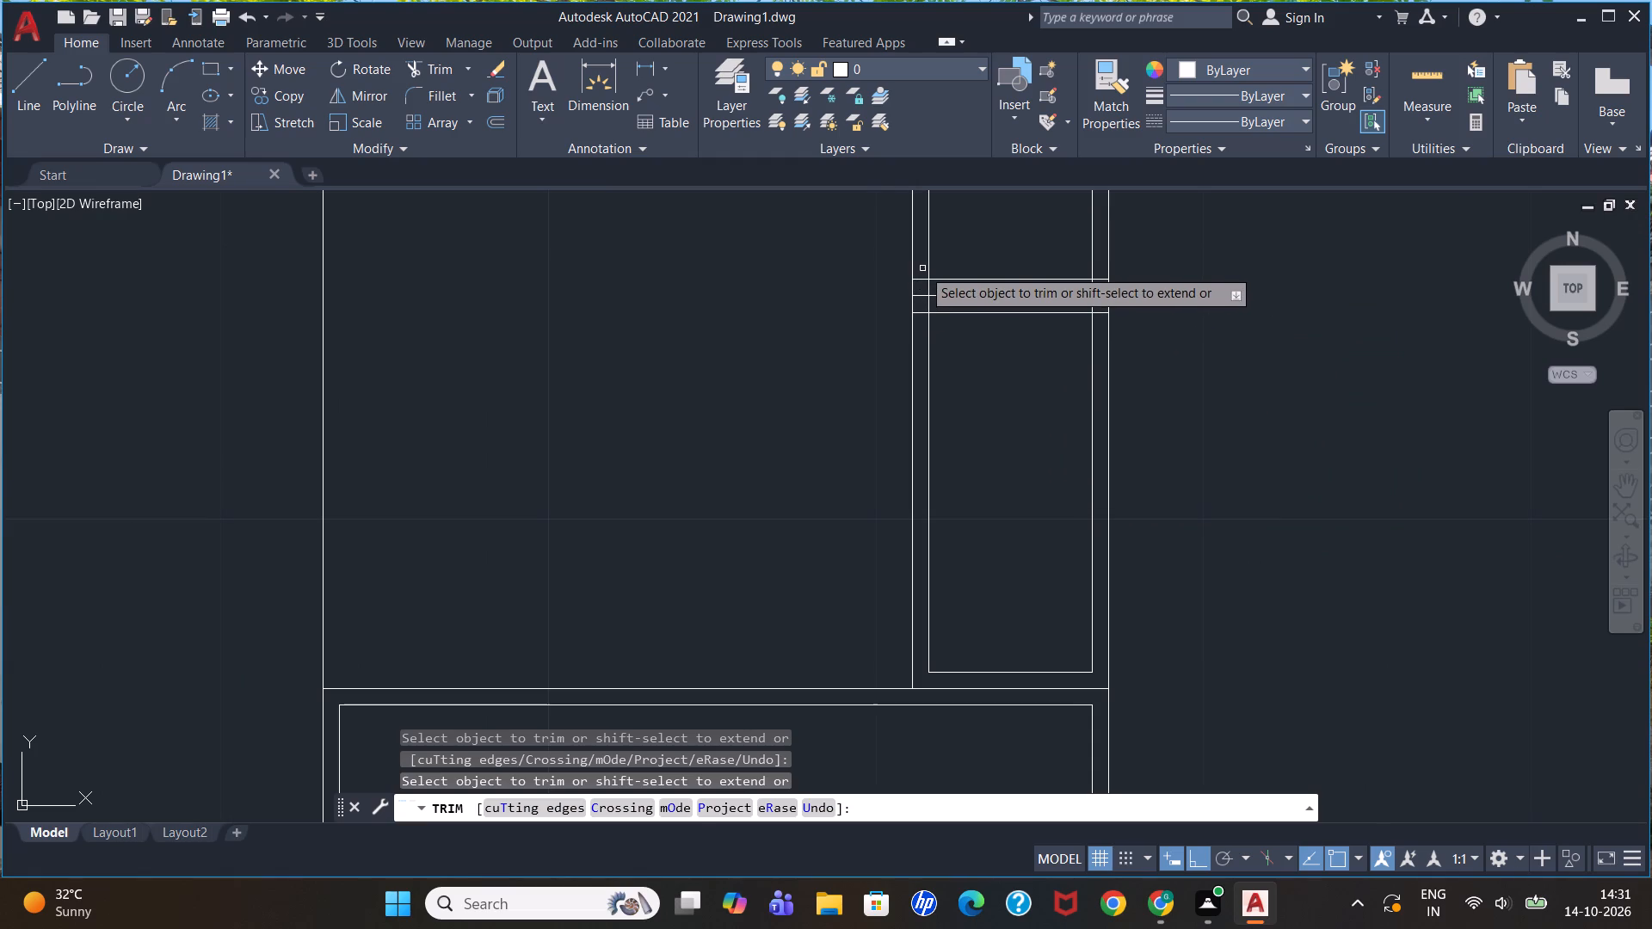
left_click(922, 268)
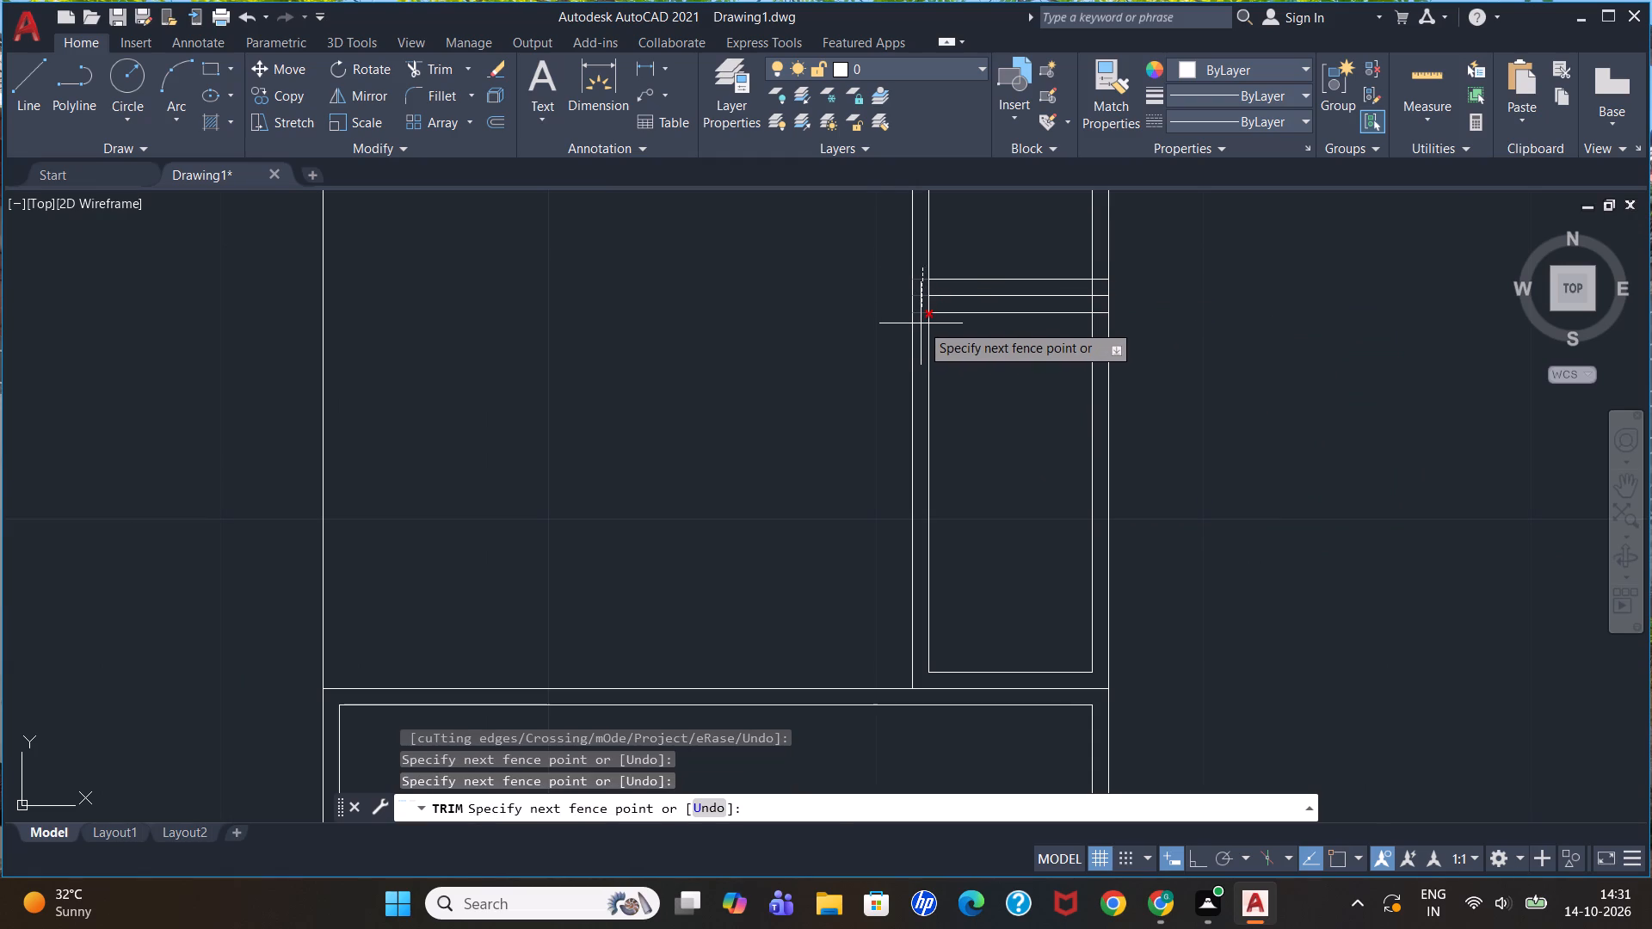
left_click(921, 323)
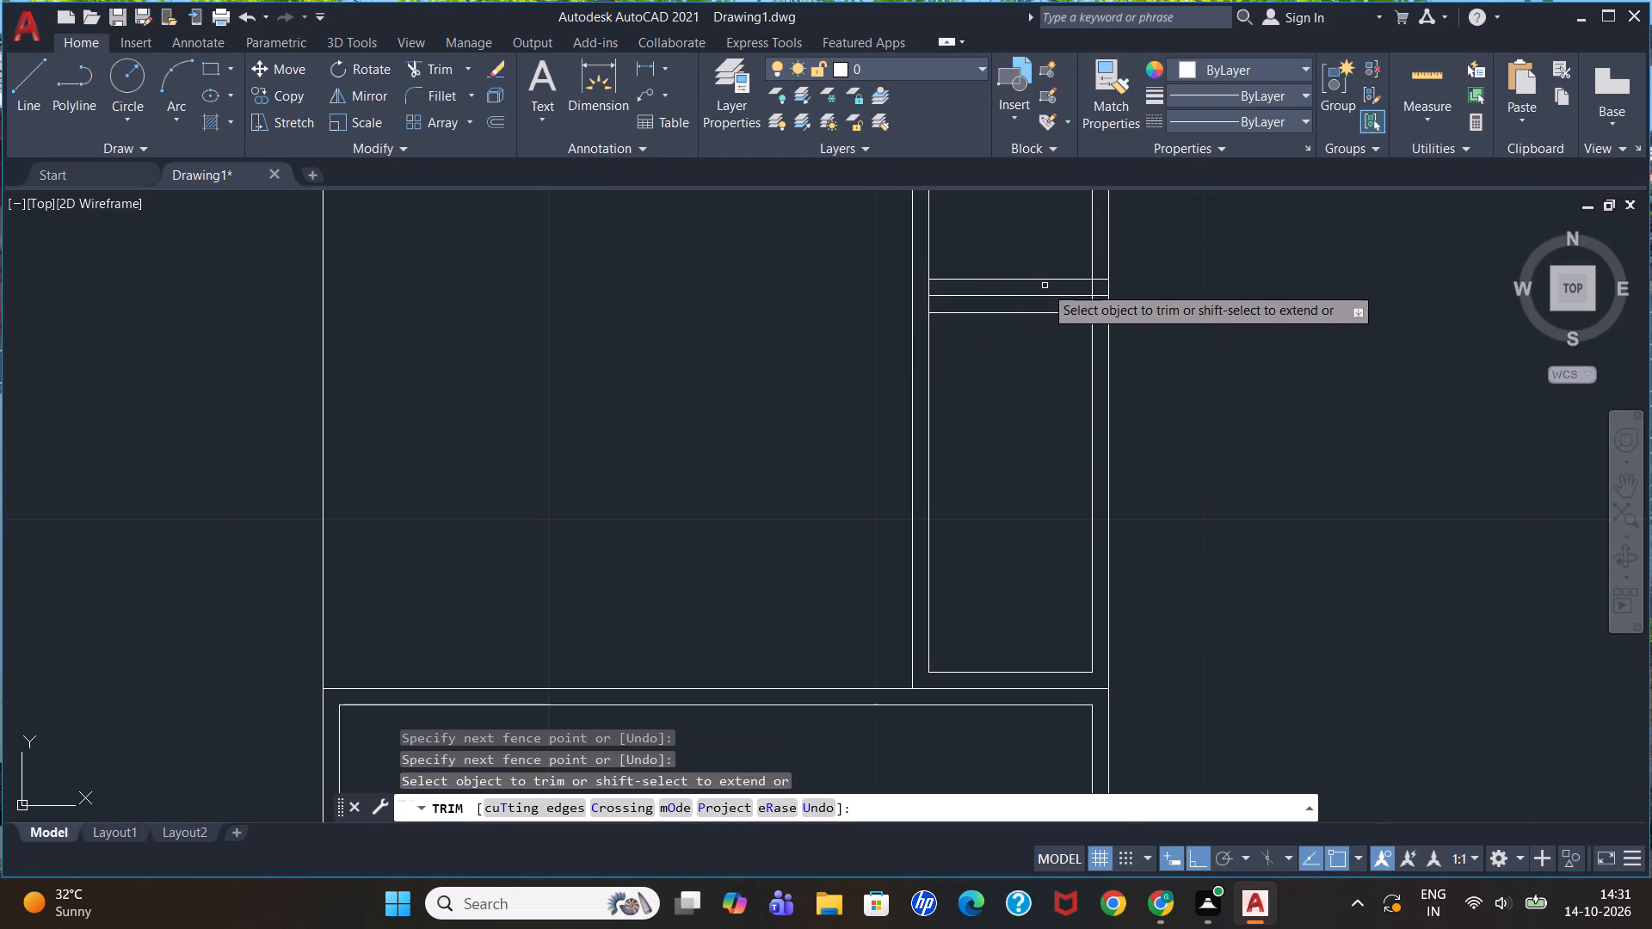
left_click(1100, 268)
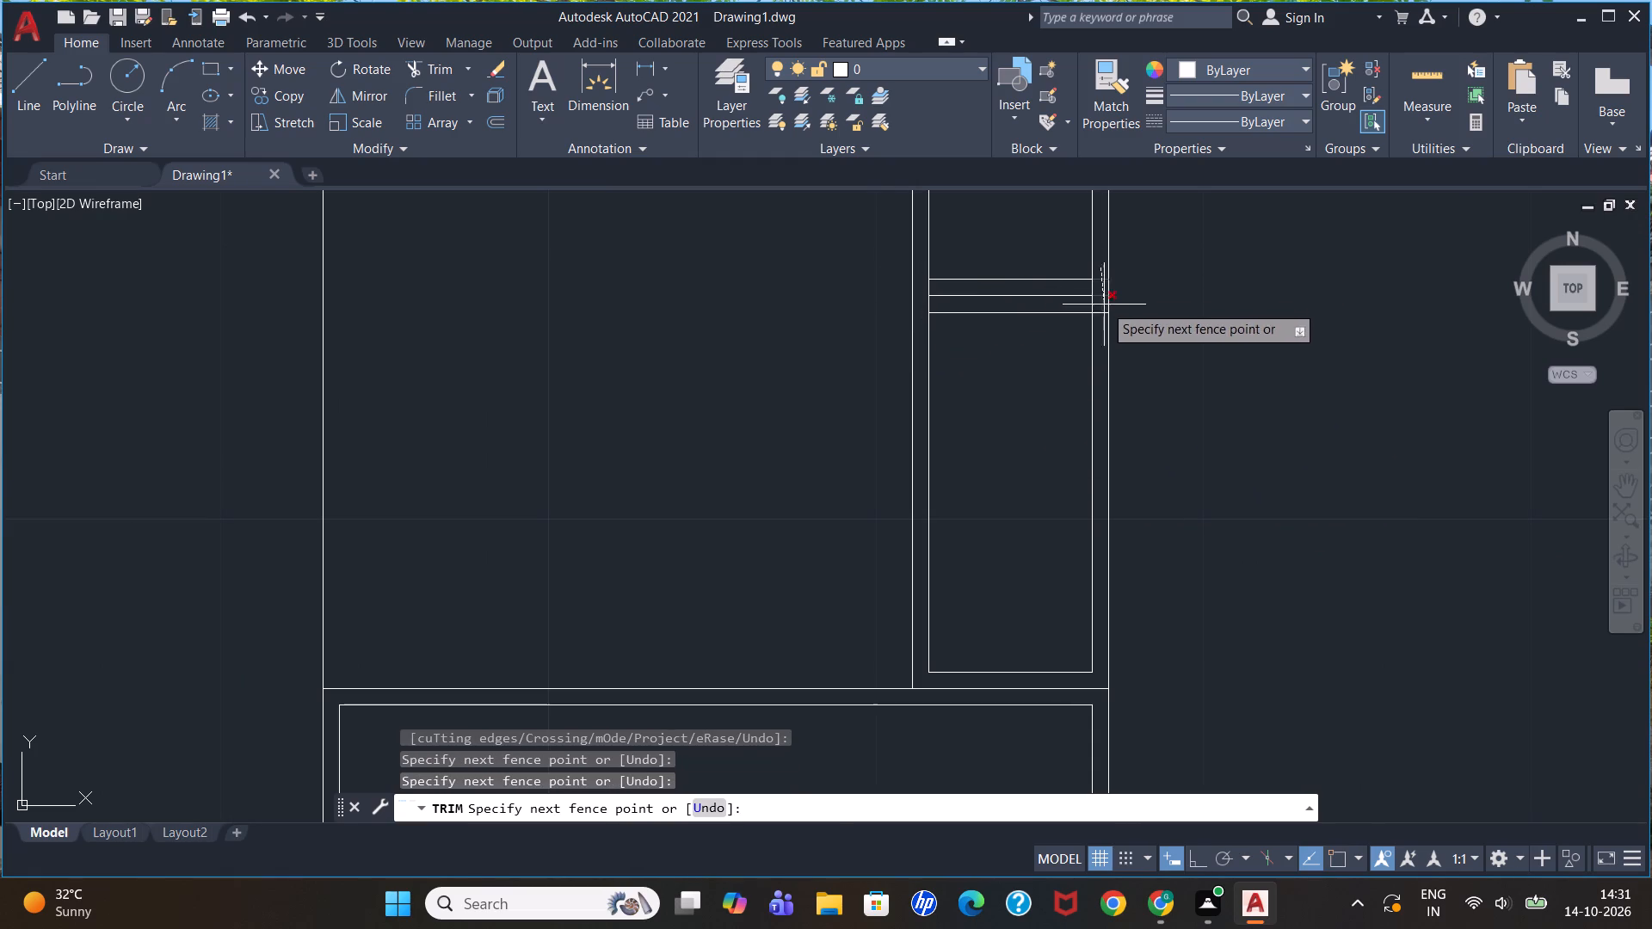
left_click(1102, 329)
scroll(1039, 303, "down", 2)
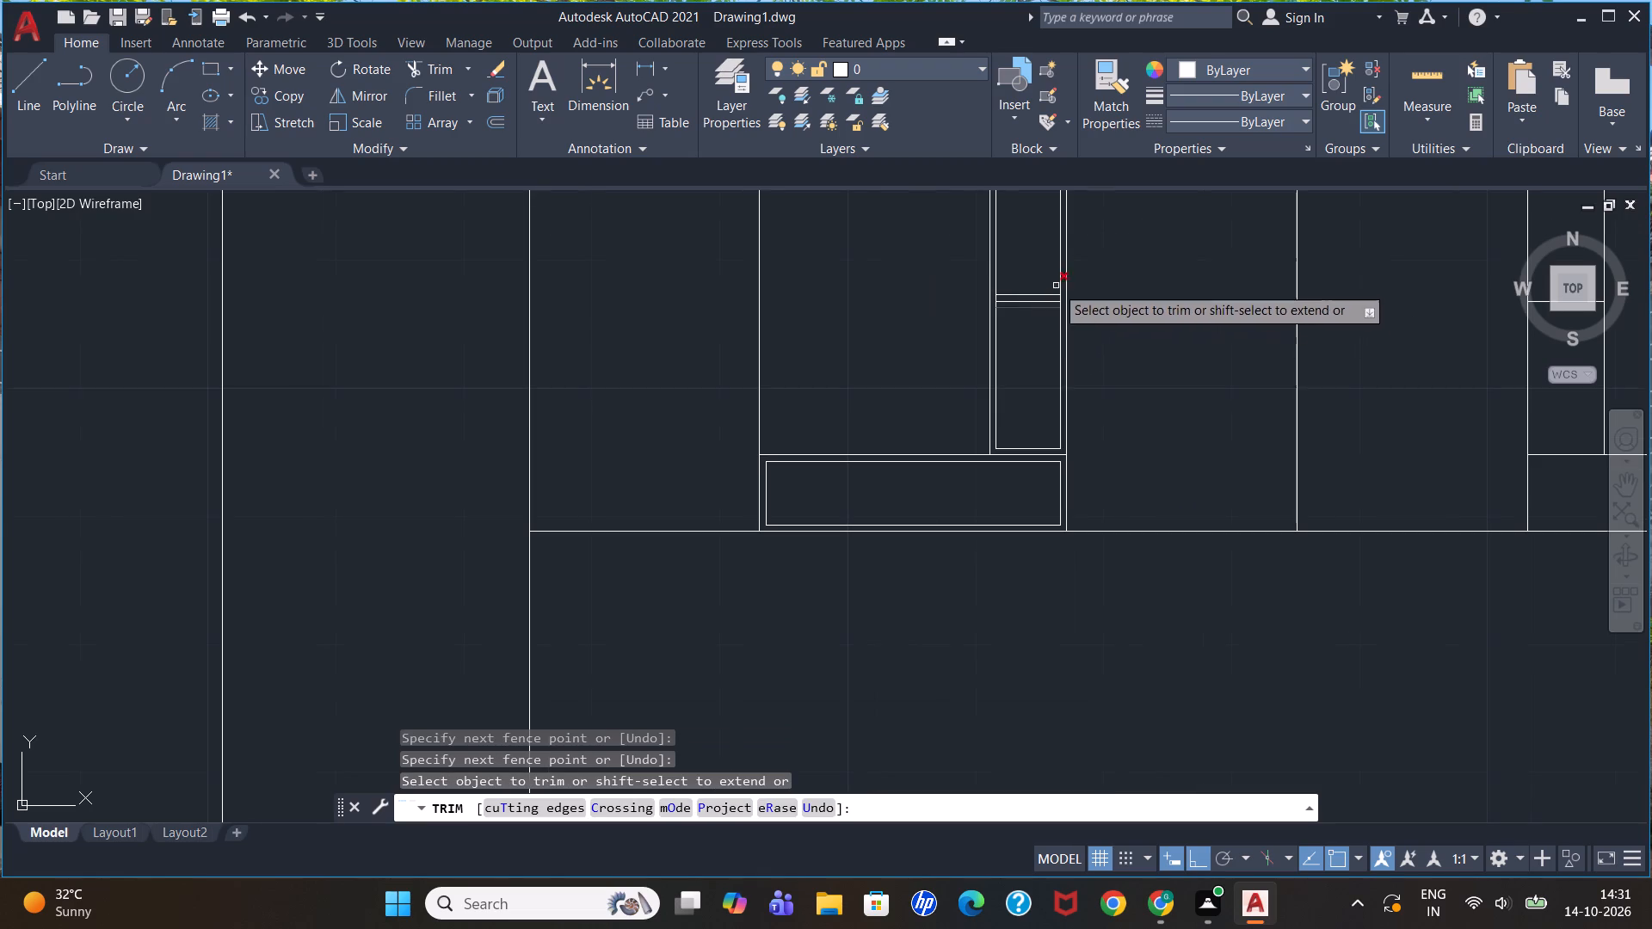
Trim the overhanging inner line ends at both top corners of the narrow compartment.
scroll(1014, 375, "down", 3)
scroll(1041, 312, "up", 3)
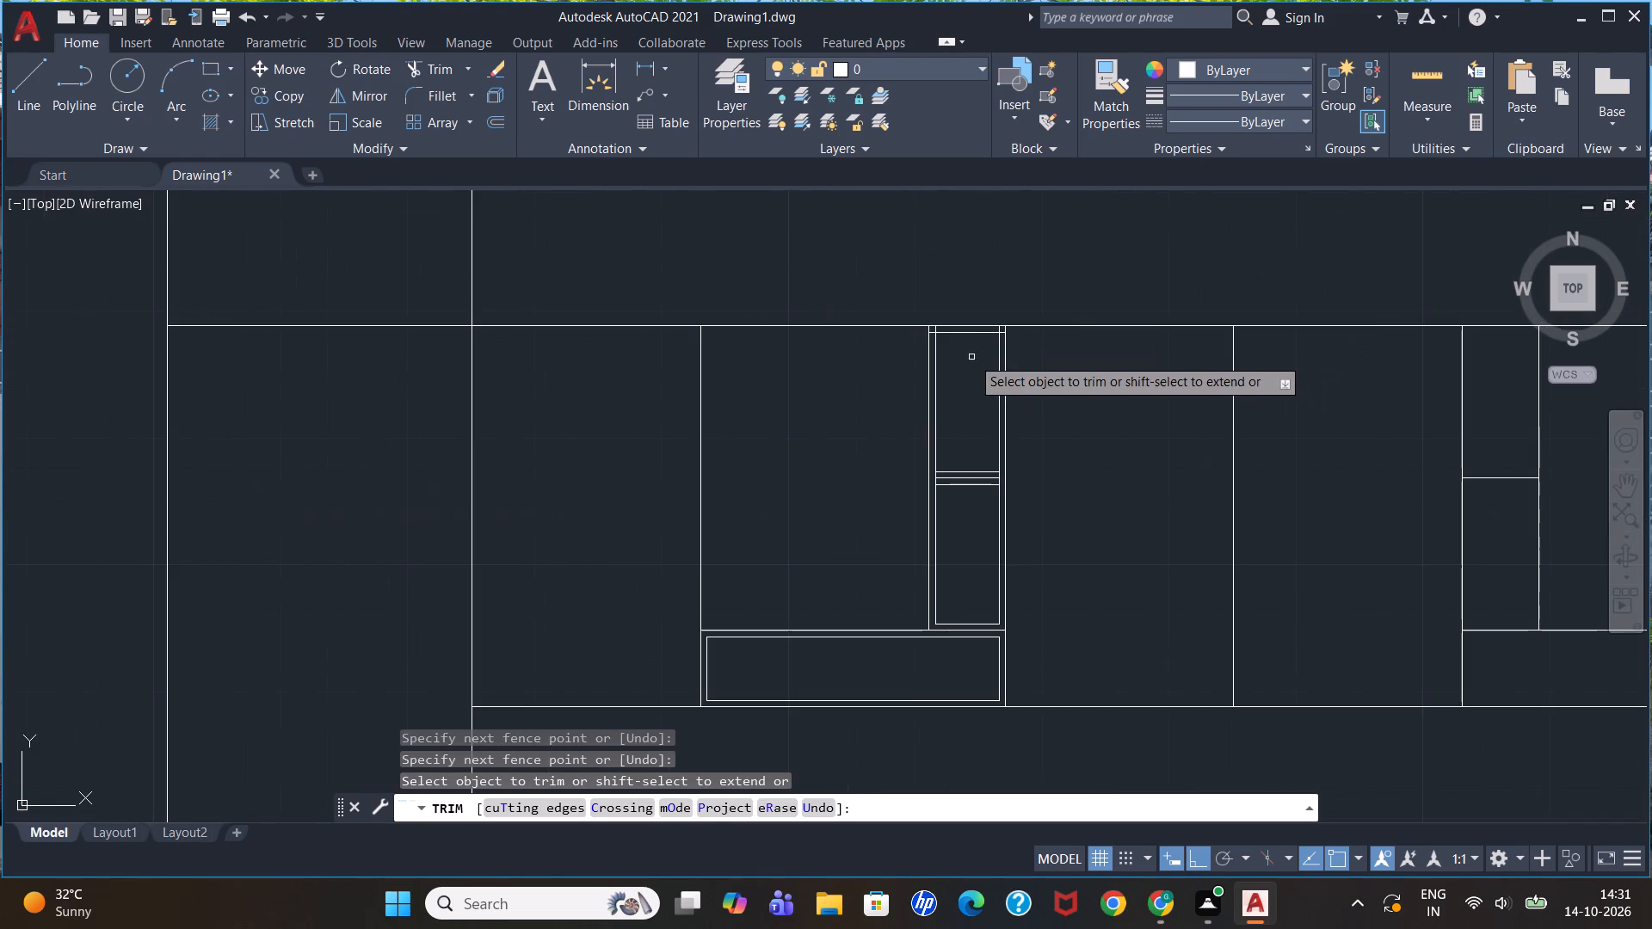
scroll(977, 347, "up", 2)
left_click(866, 298)
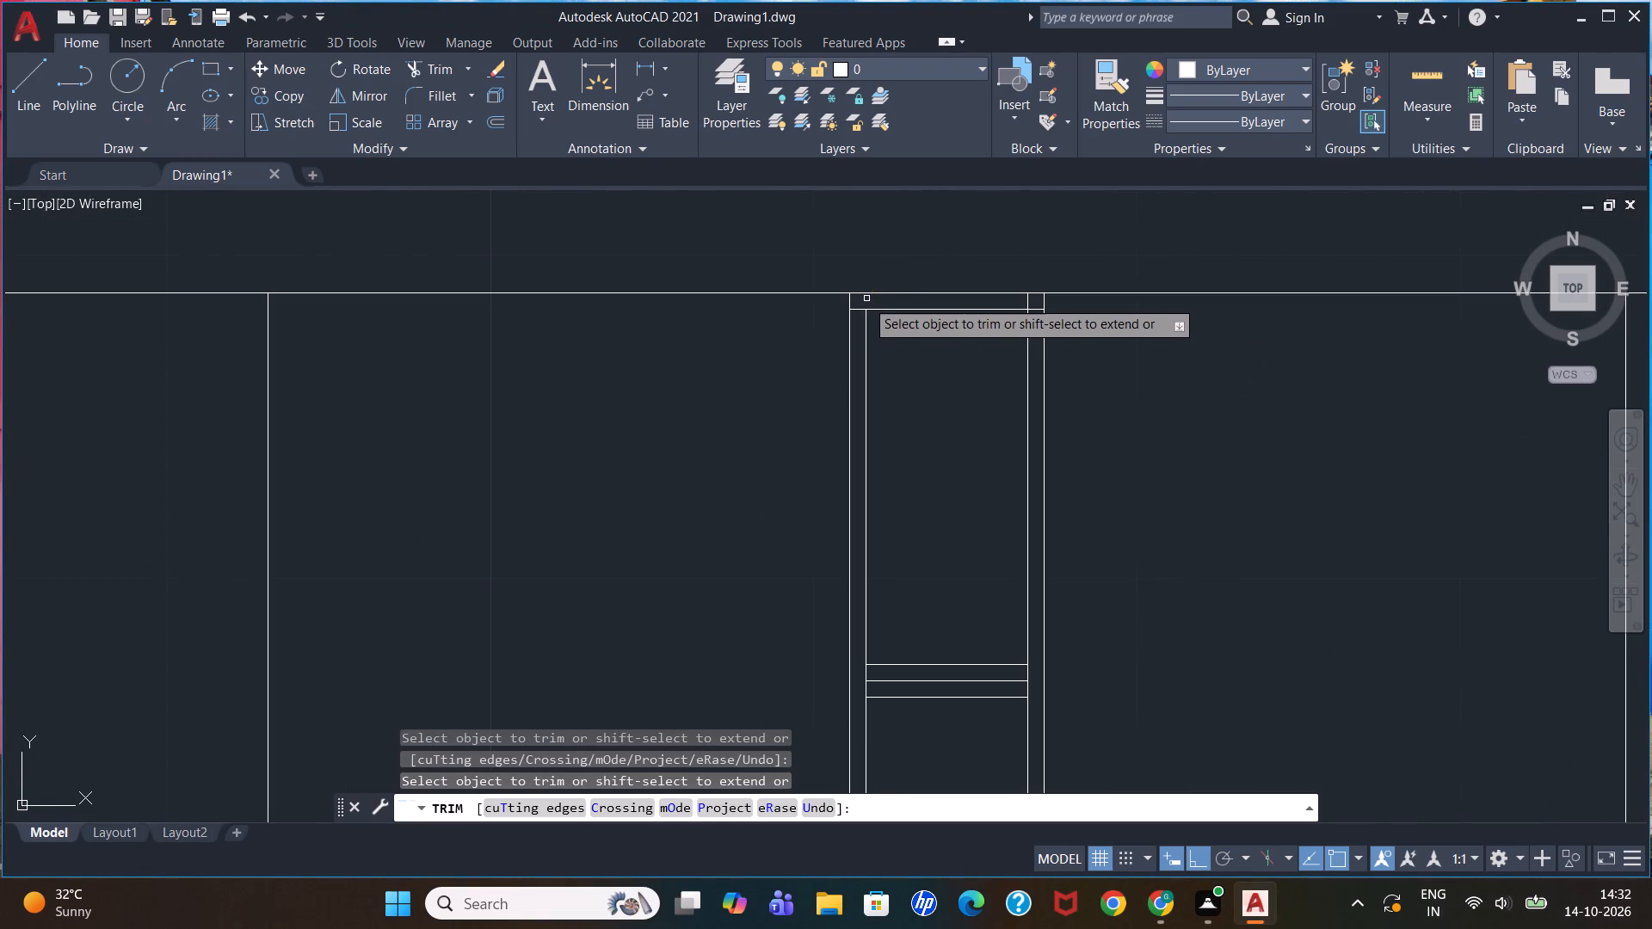
left_click(855, 310)
left_click(1030, 300)
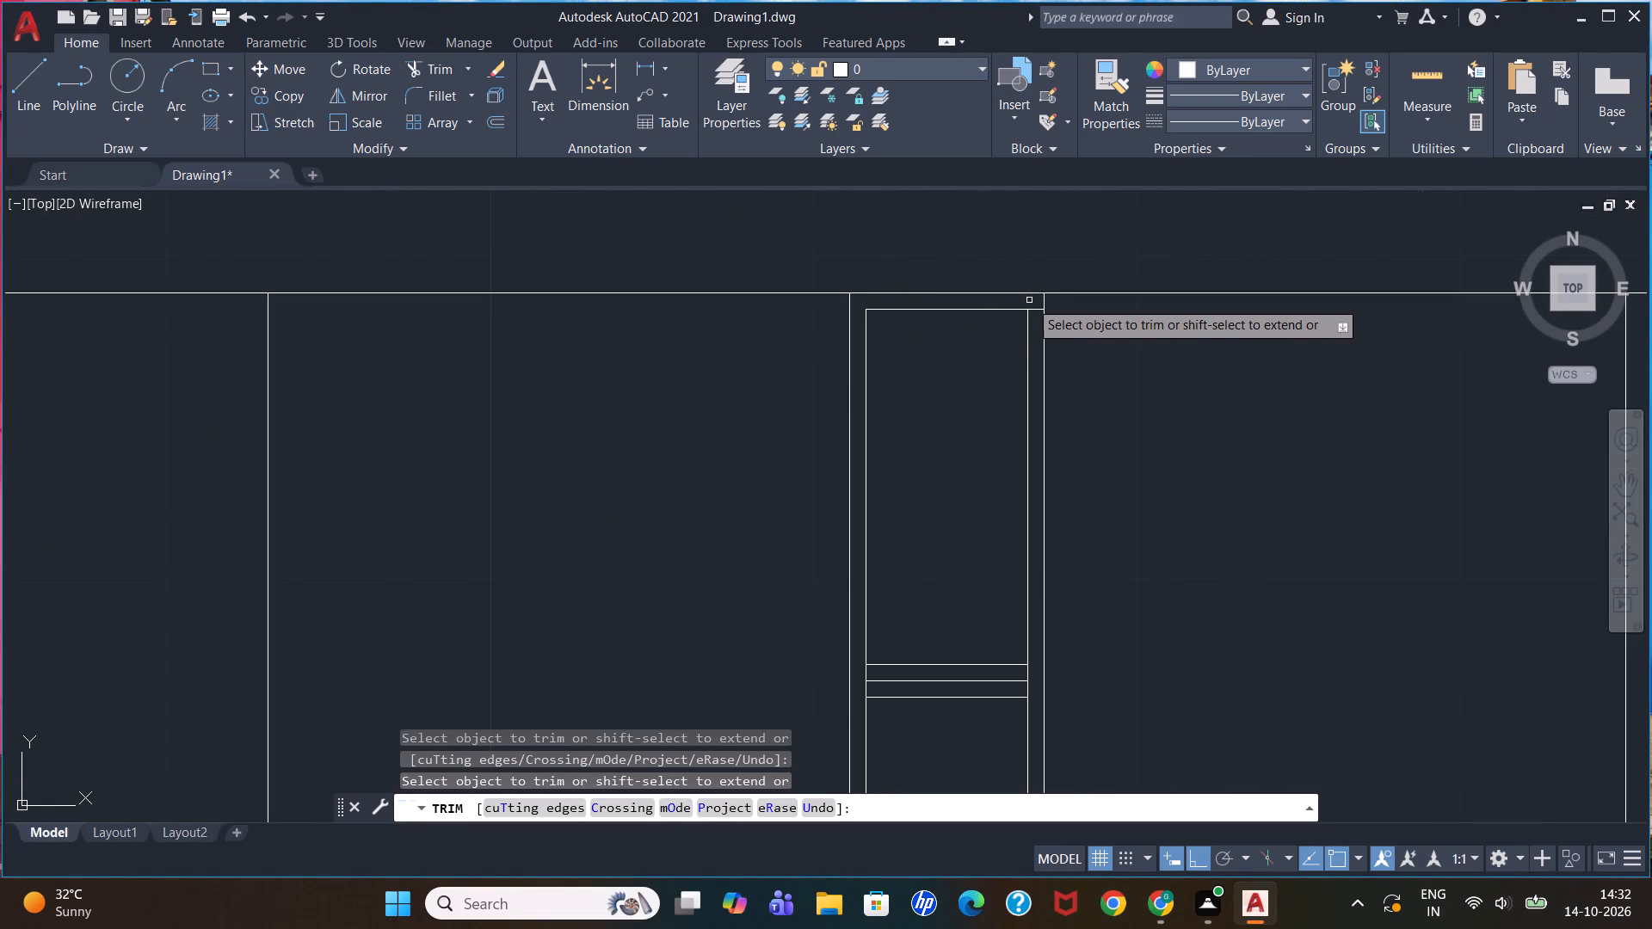
left_click(1035, 309)
scroll(1031, 305, "down", 2)
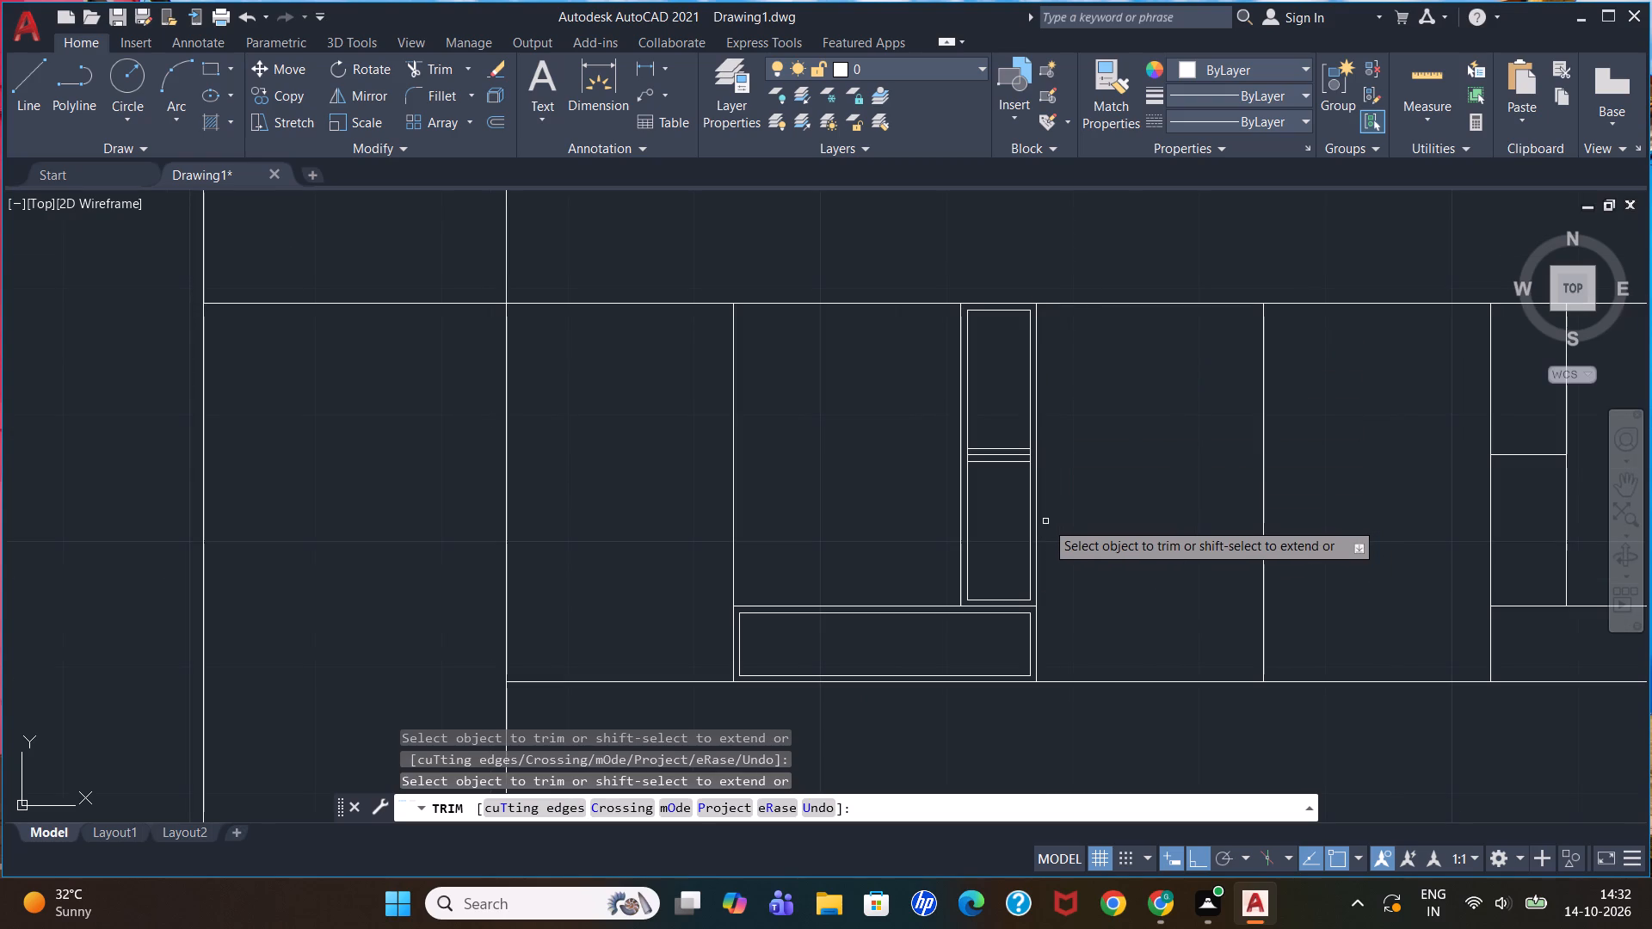
key("Escape")
key("Escape")
key("Escape")
key("Escape")
key("Escape")
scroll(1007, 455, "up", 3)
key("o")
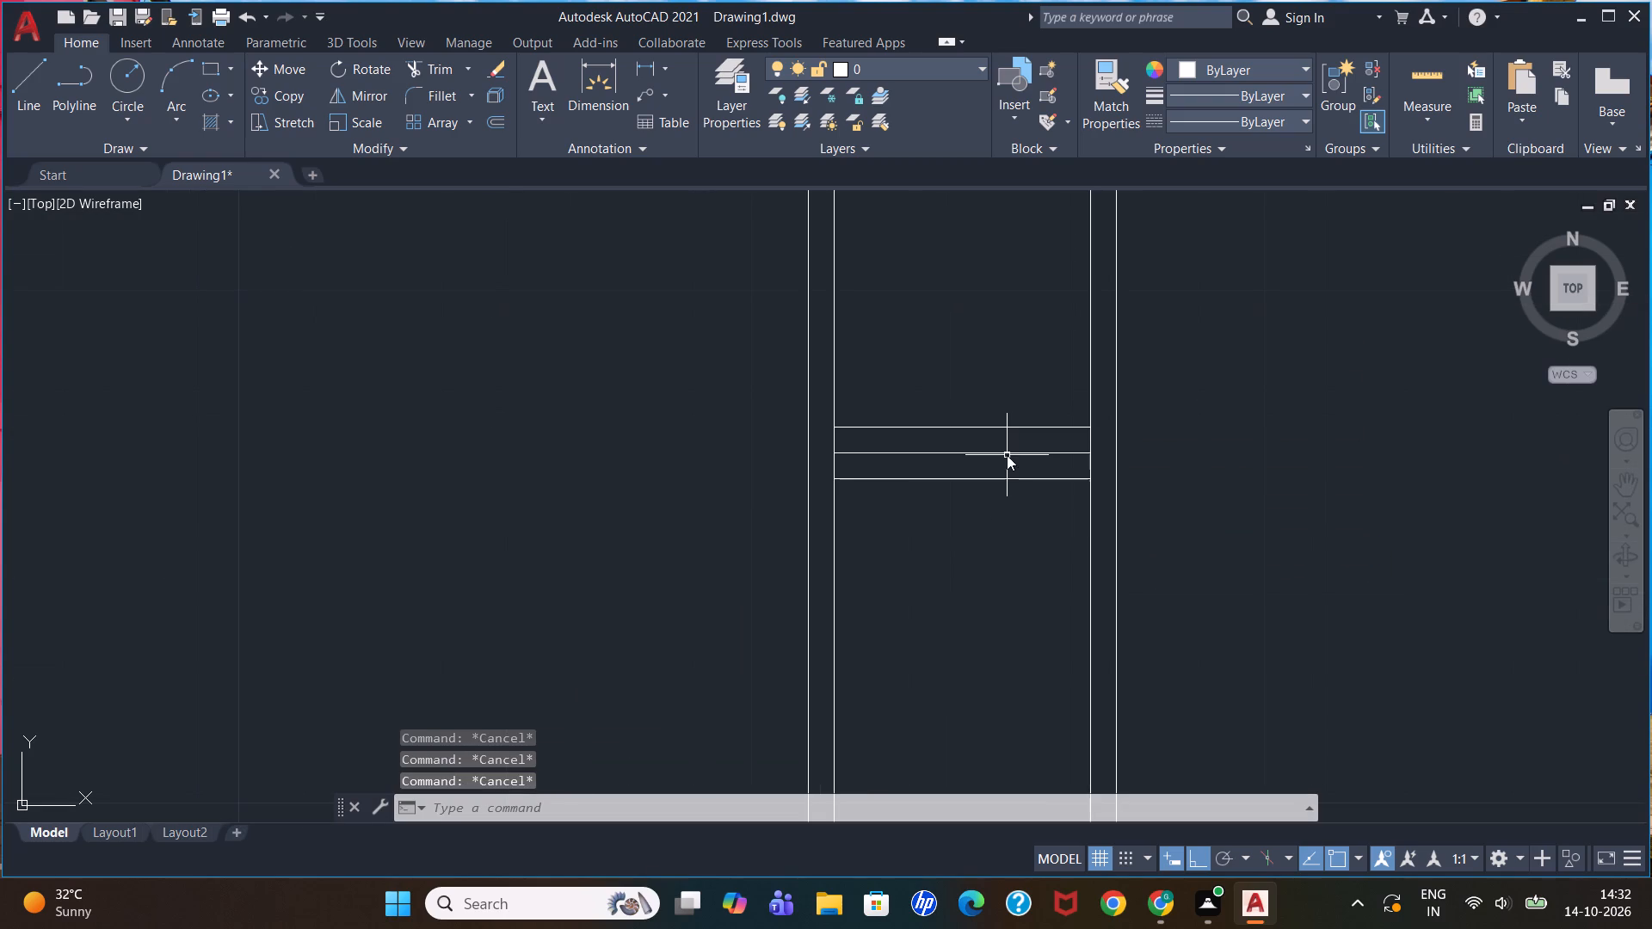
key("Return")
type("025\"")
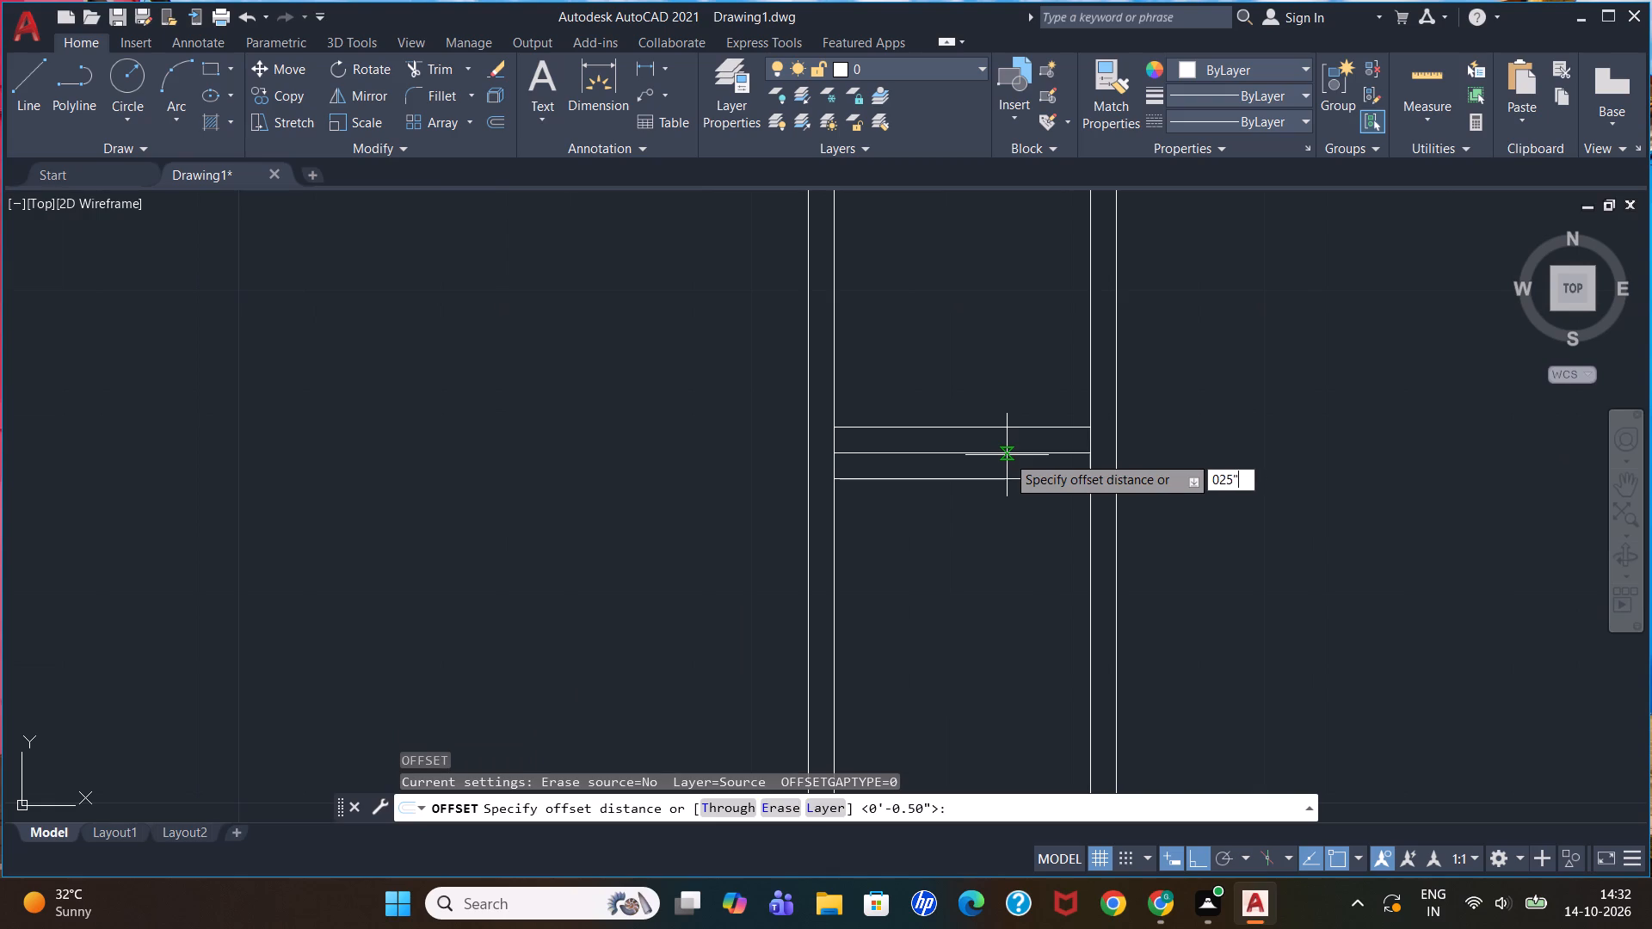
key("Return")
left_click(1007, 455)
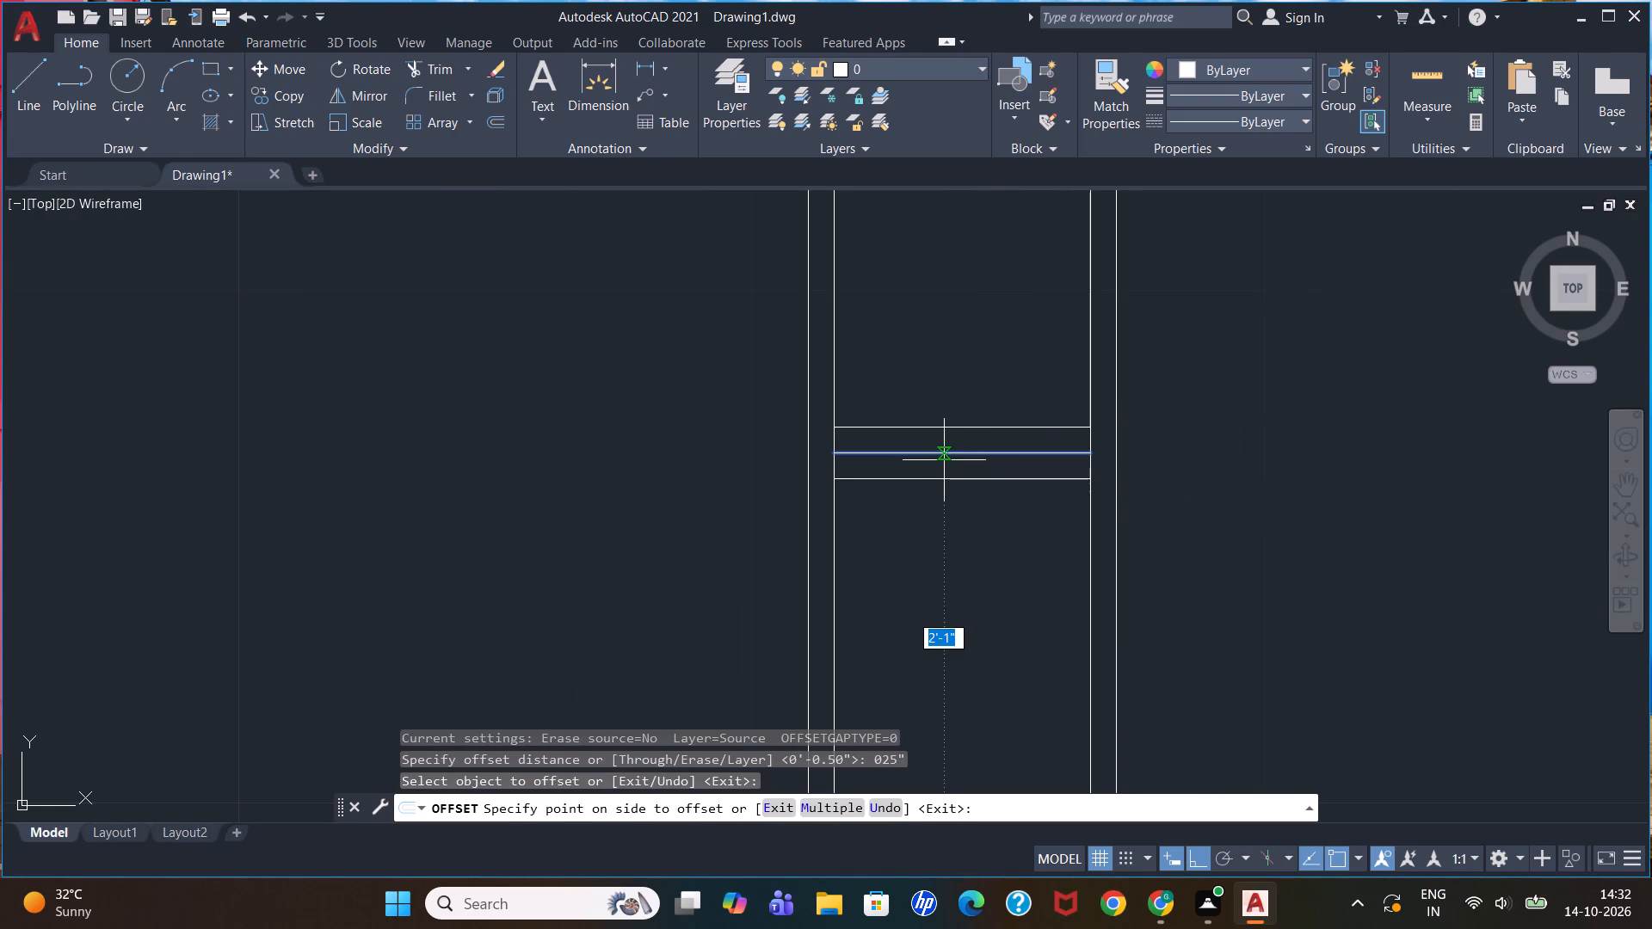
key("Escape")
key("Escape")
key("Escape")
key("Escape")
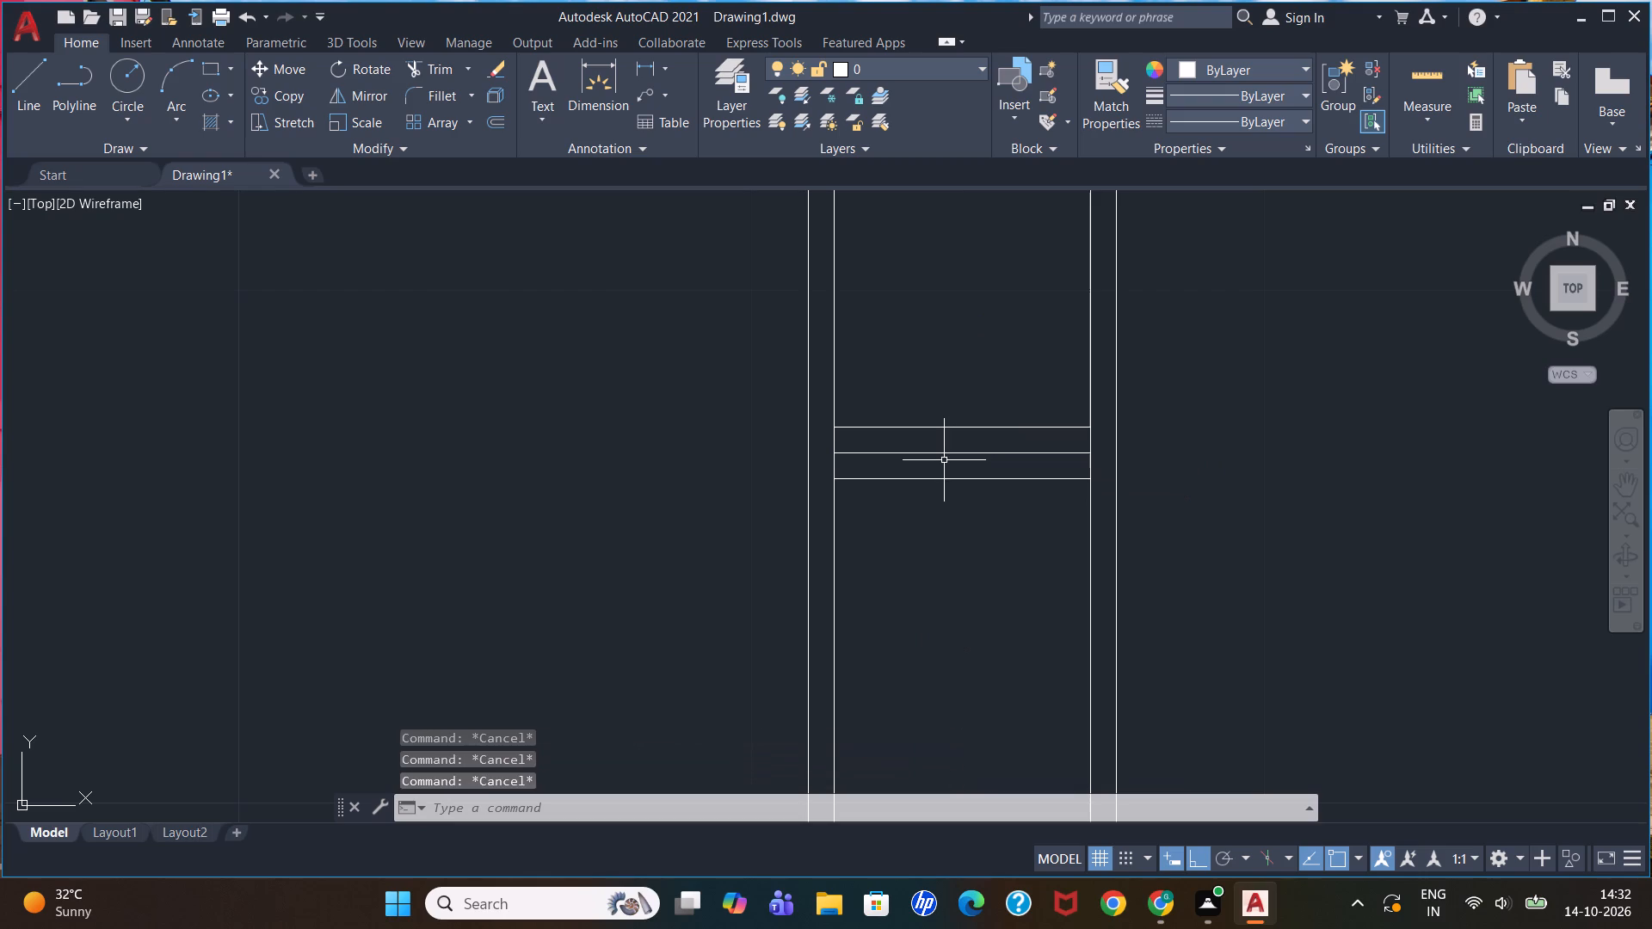
Offset the middle shelf line of the first narrow compartment 0.25" upward and 0.25" downward.
key("o")
key("Return")
type("0.25")
key("shift+quotedbl")
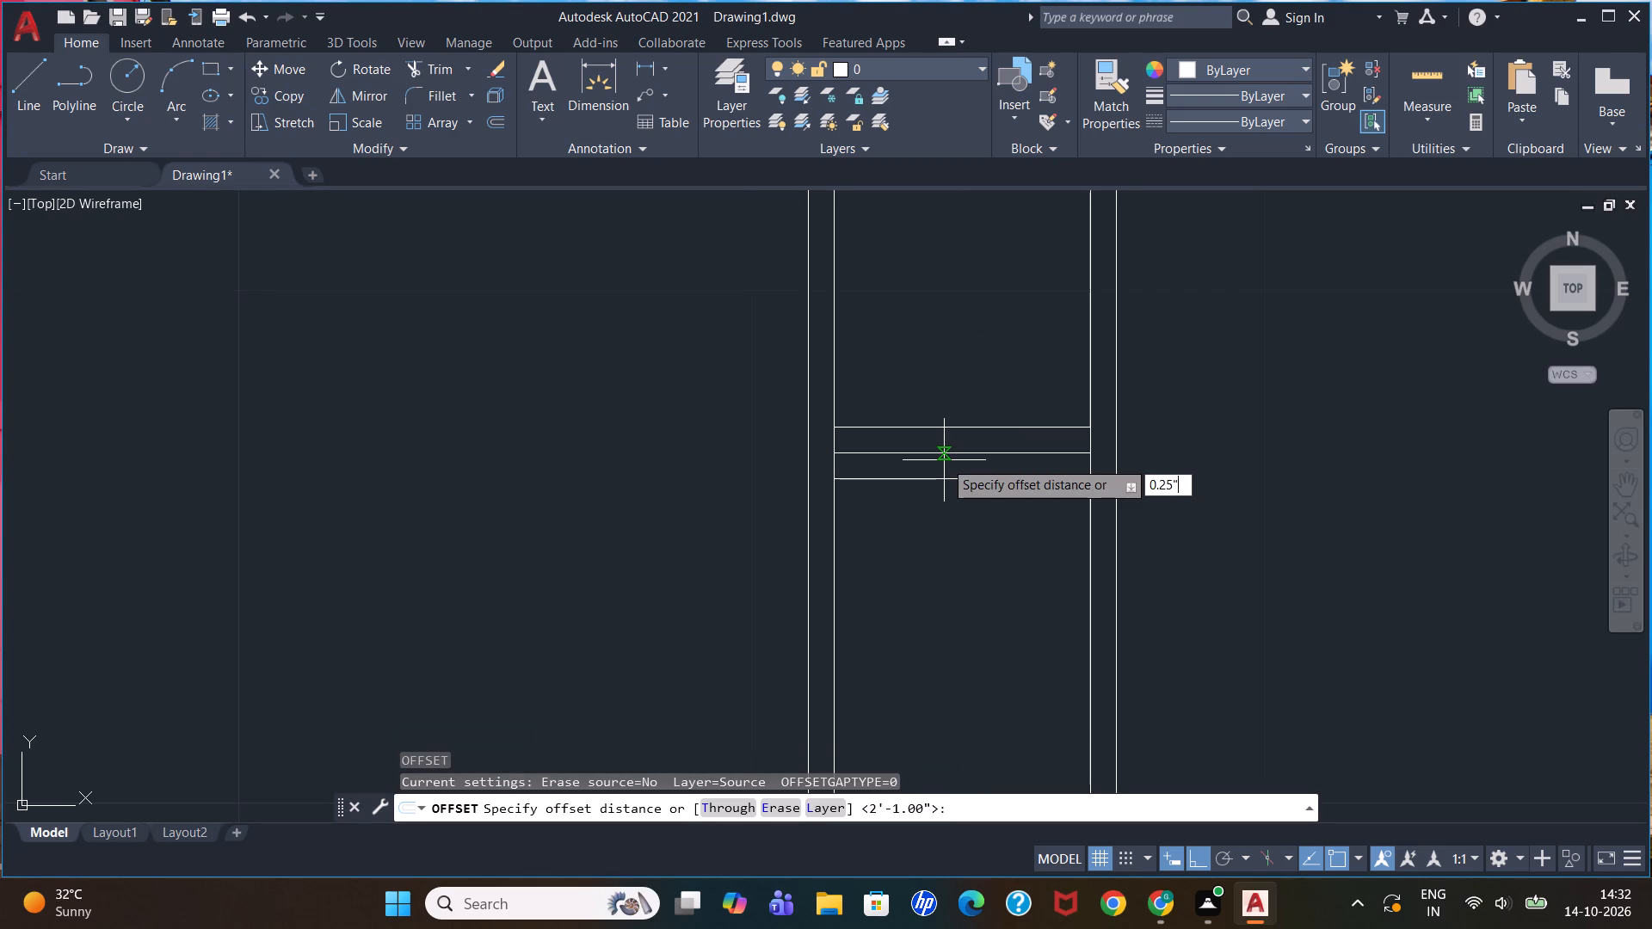
key("Return")
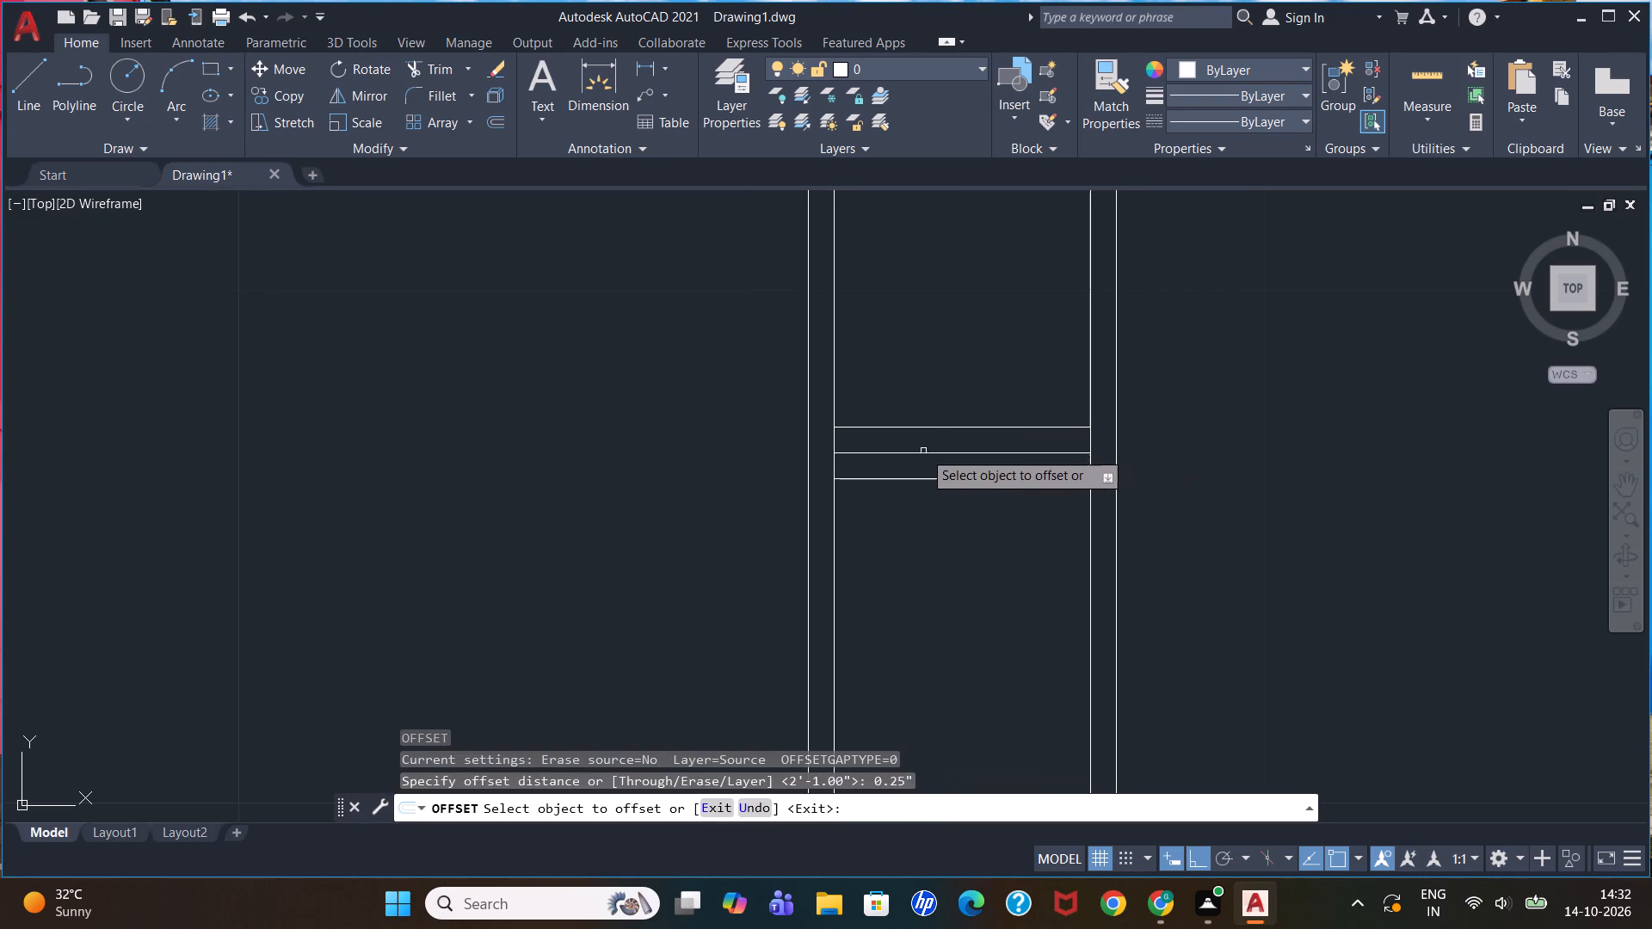
left_click(918, 452)
left_click(919, 440)
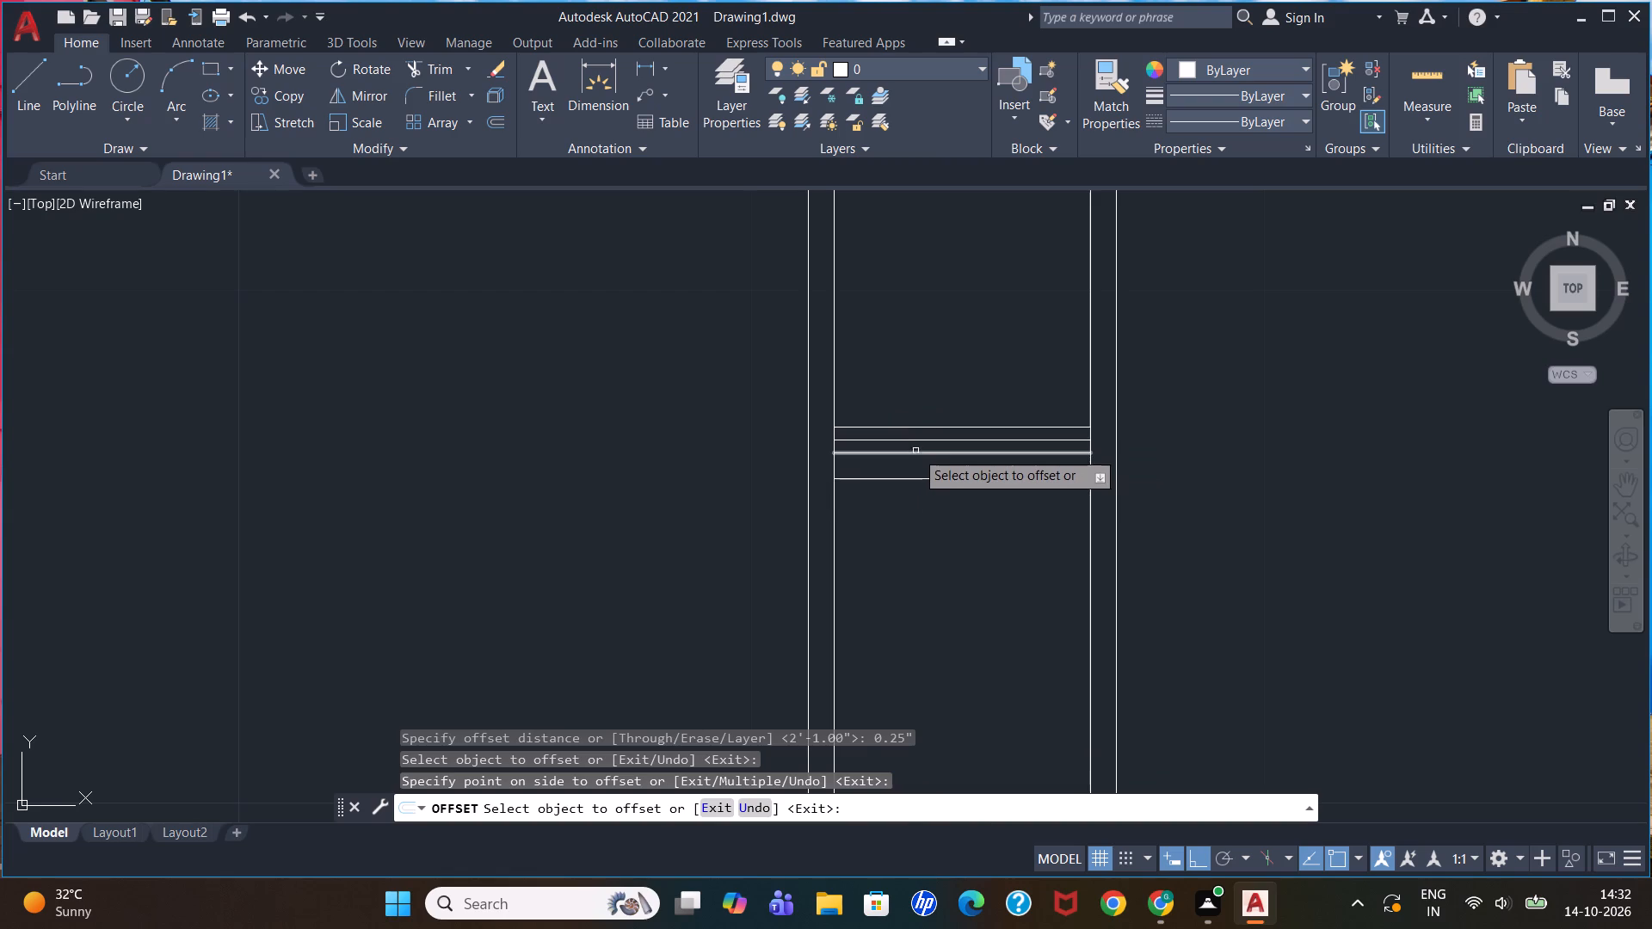
left_click(915, 454)
left_click(916, 463)
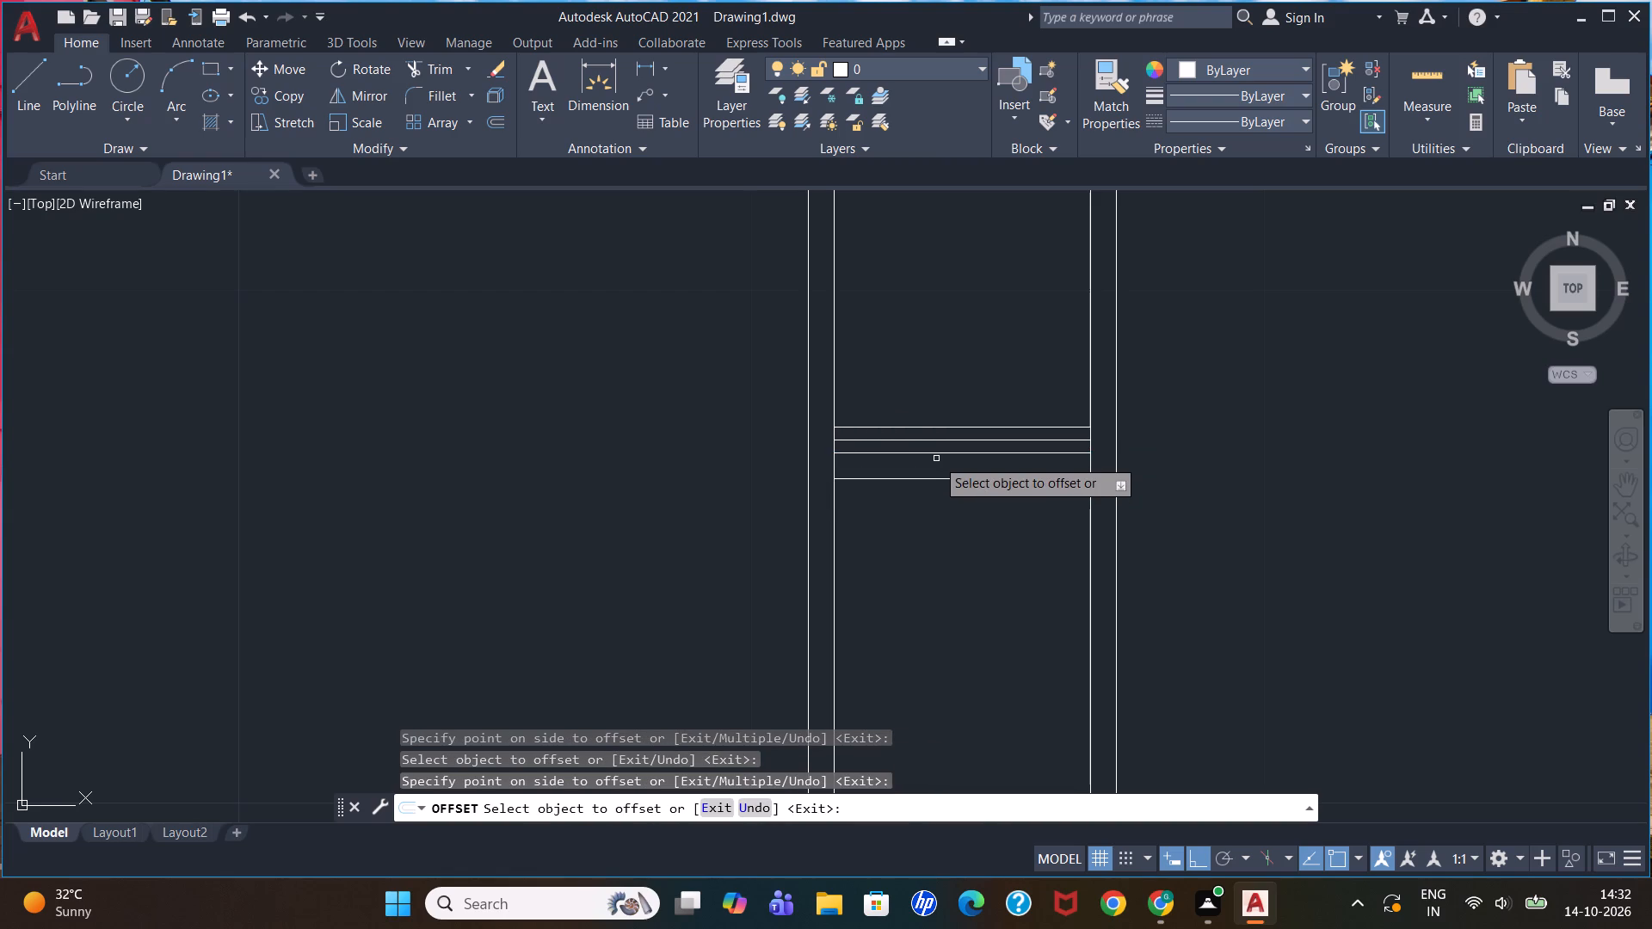
left_click(952, 457)
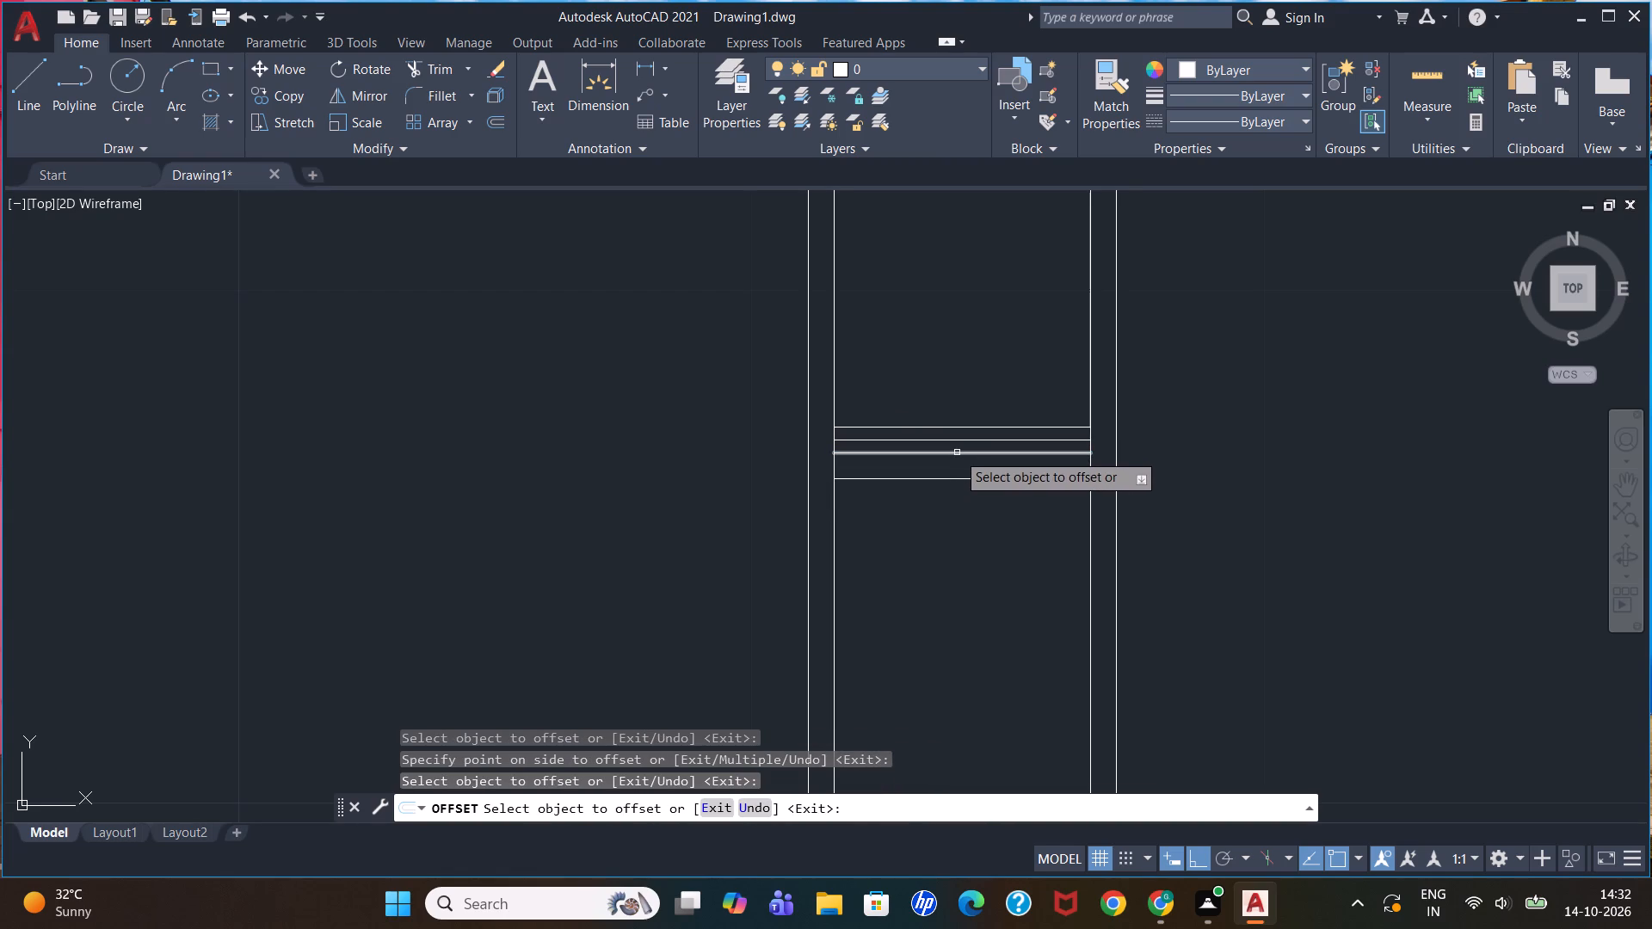
left_click(957, 452)
left_click(959, 476)
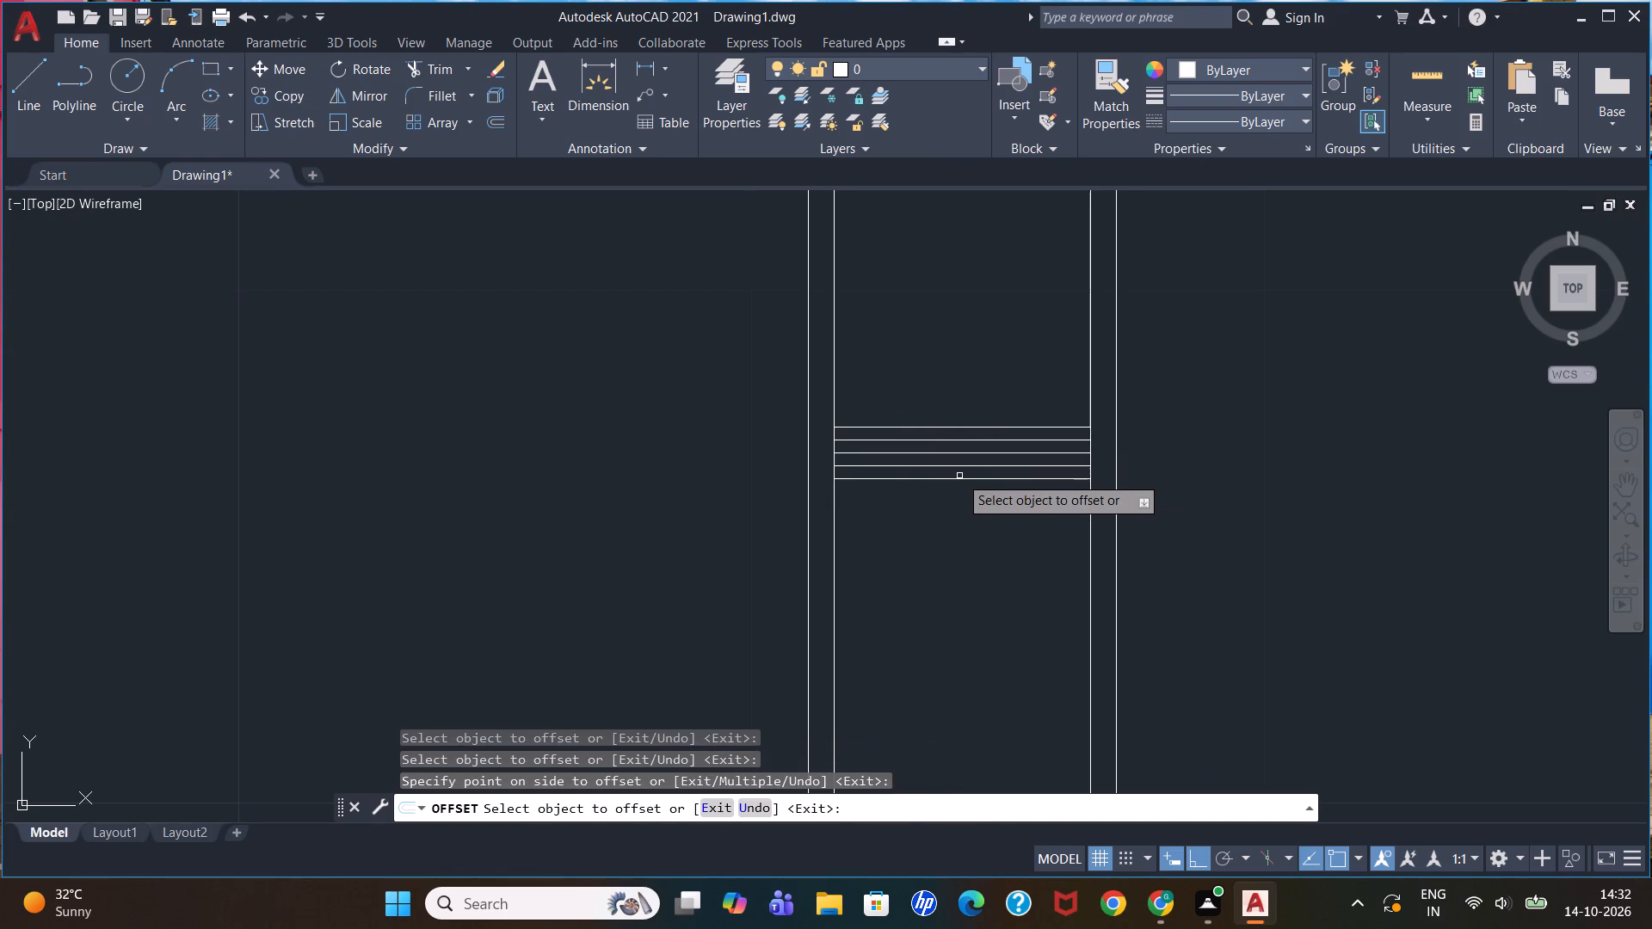
key("Escape")
Erase the three original shelf lines, keeping only the two new 0.25" offset lines.
left_click(969, 480)
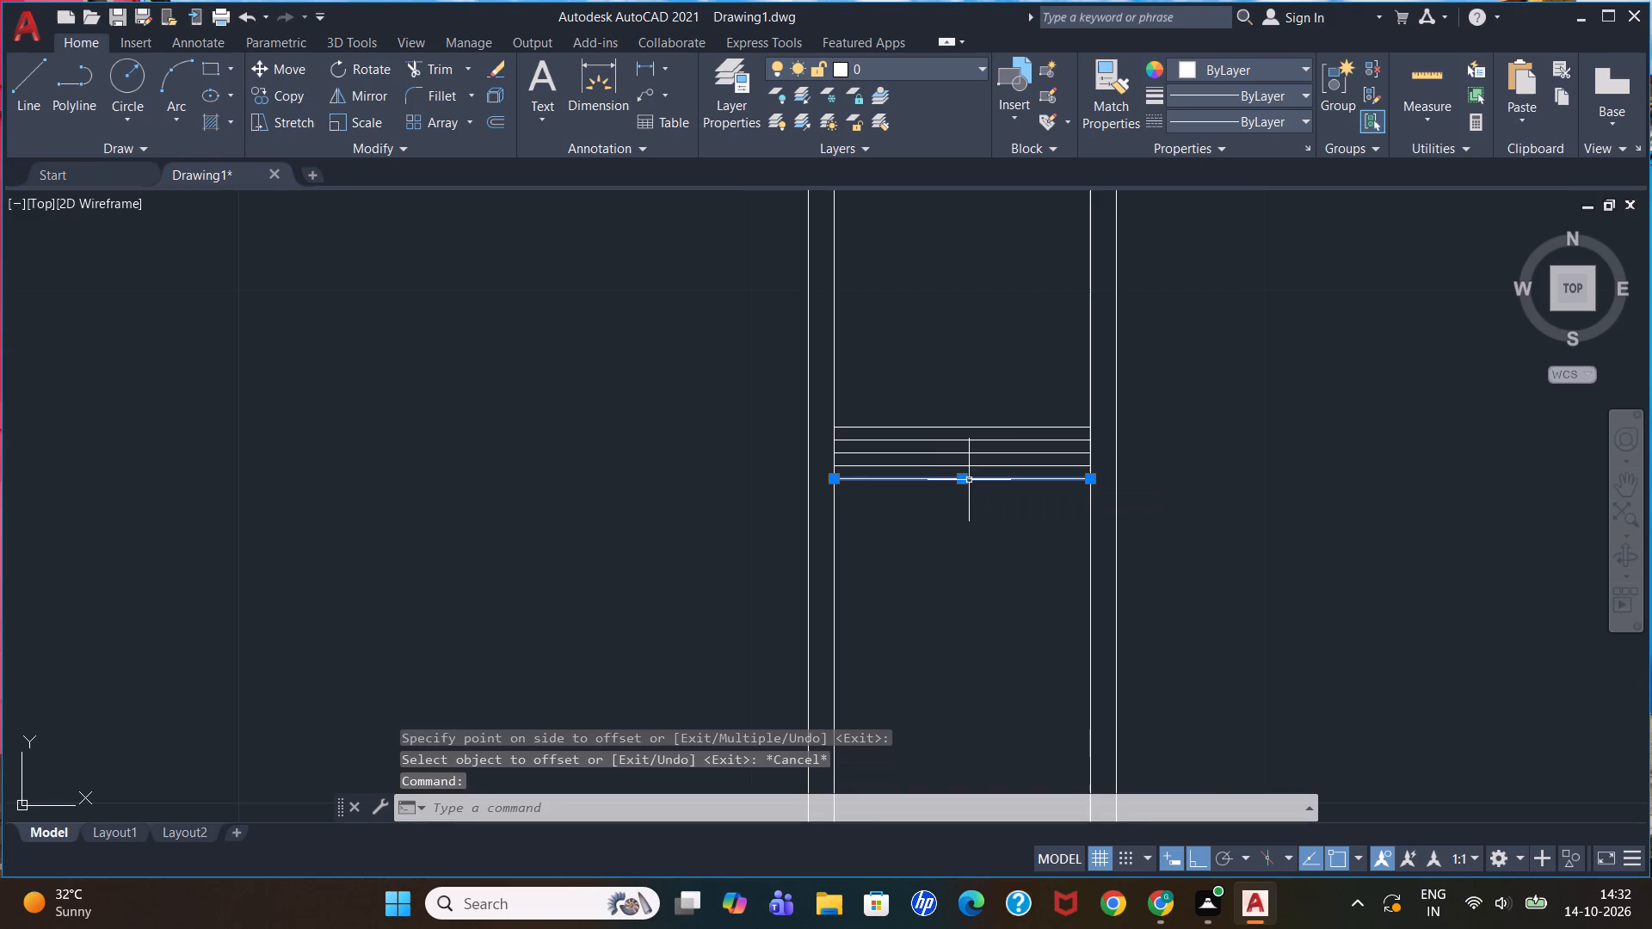
key("Delete")
left_click(987, 425)
key("Delete")
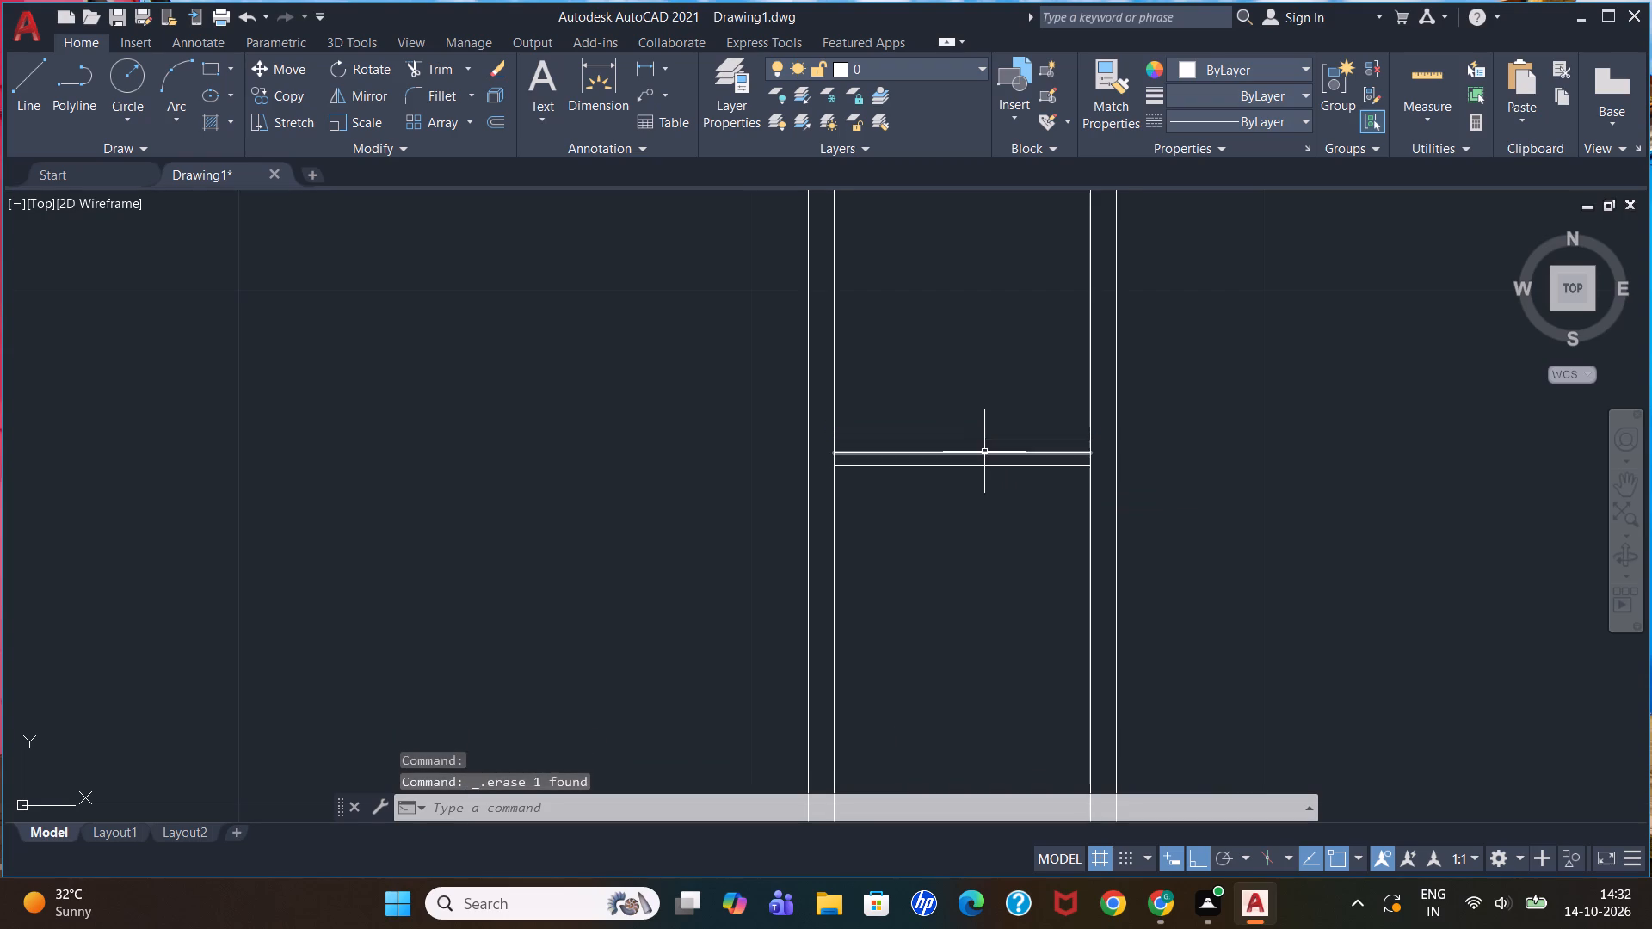
left_click(984, 452)
key("Delete")
Erase the duplicate line segments overlapping the bottom edge and right side of the first unit's lower compartment.
scroll(997, 586, "down", 3)
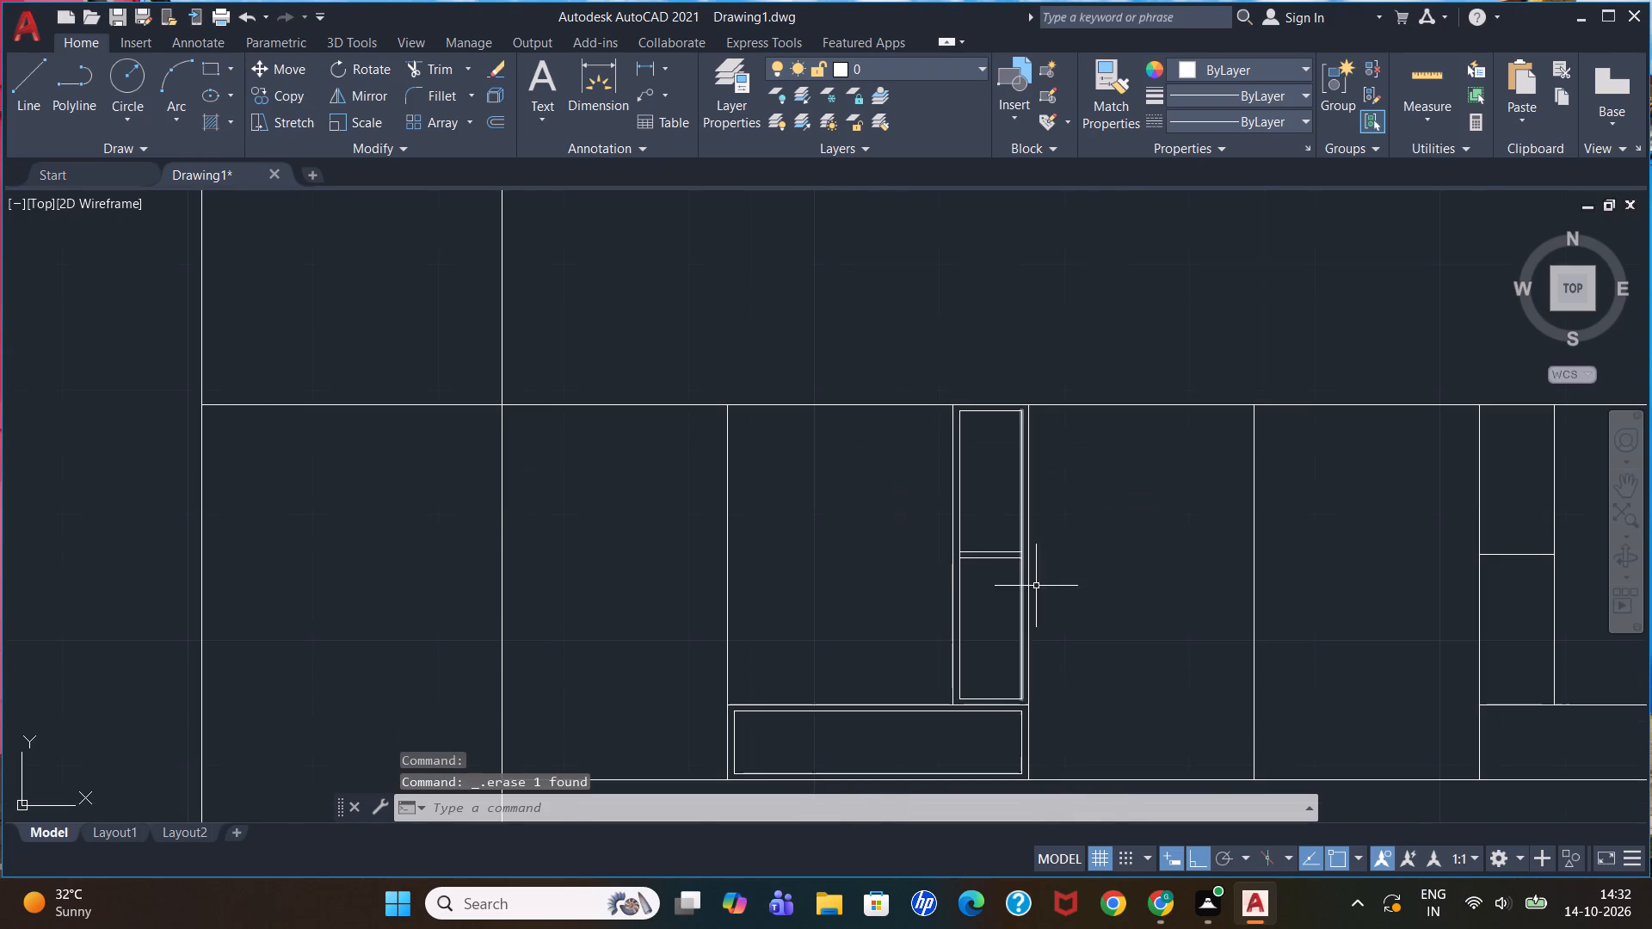
scroll(1173, 673, "down", 2)
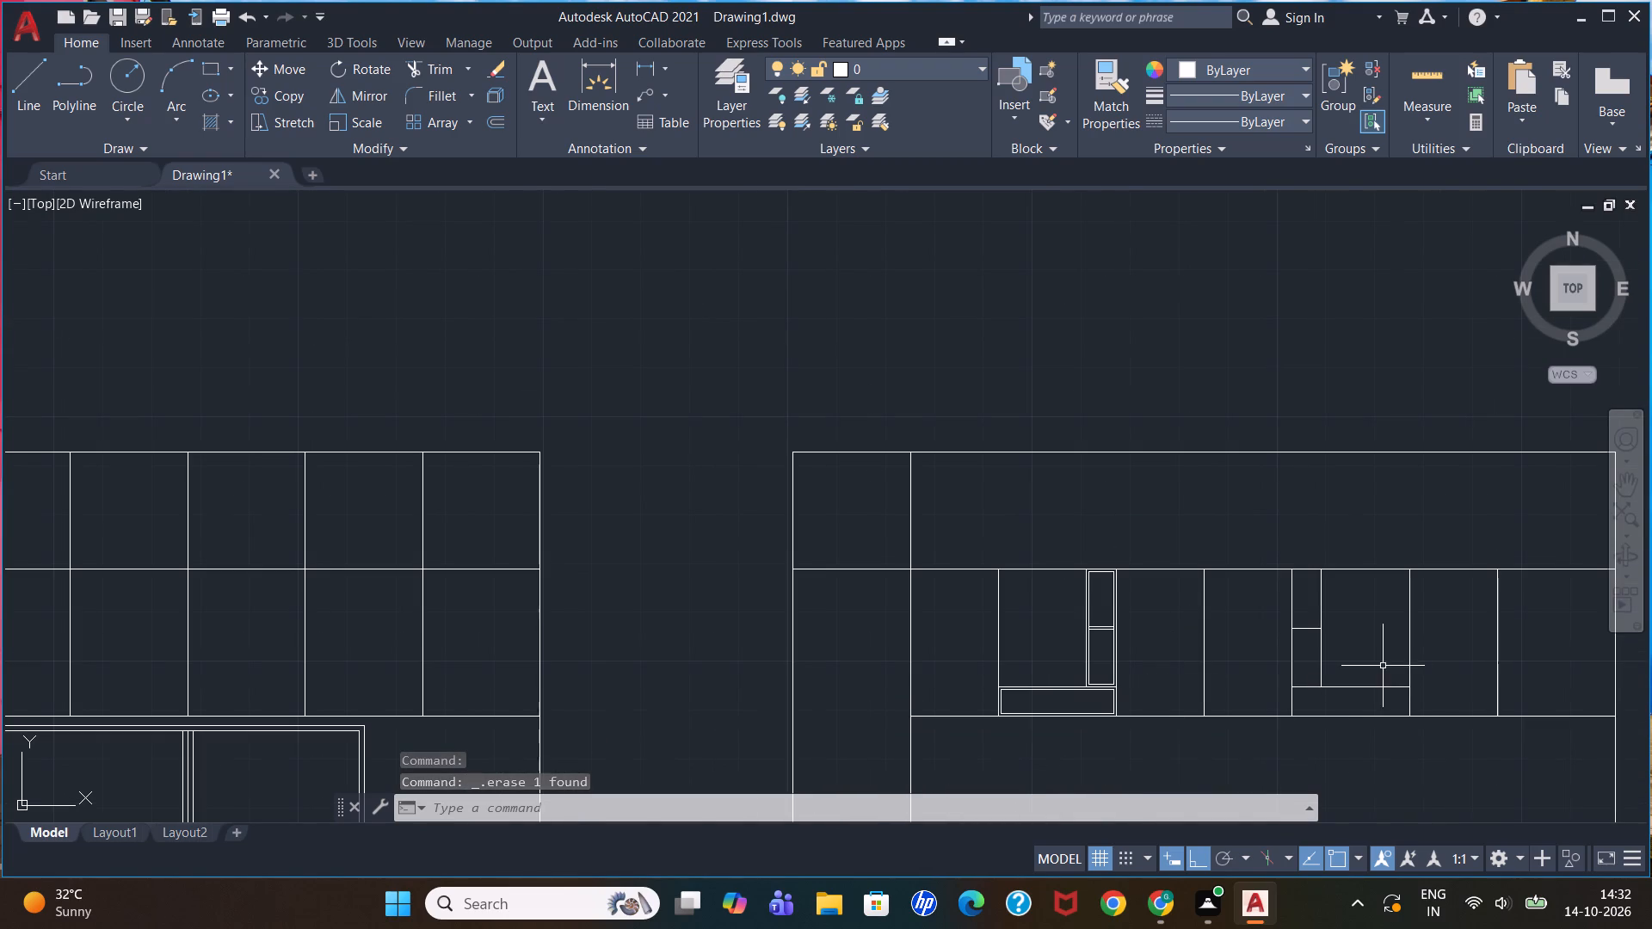
scroll(1360, 684, "up", 2)
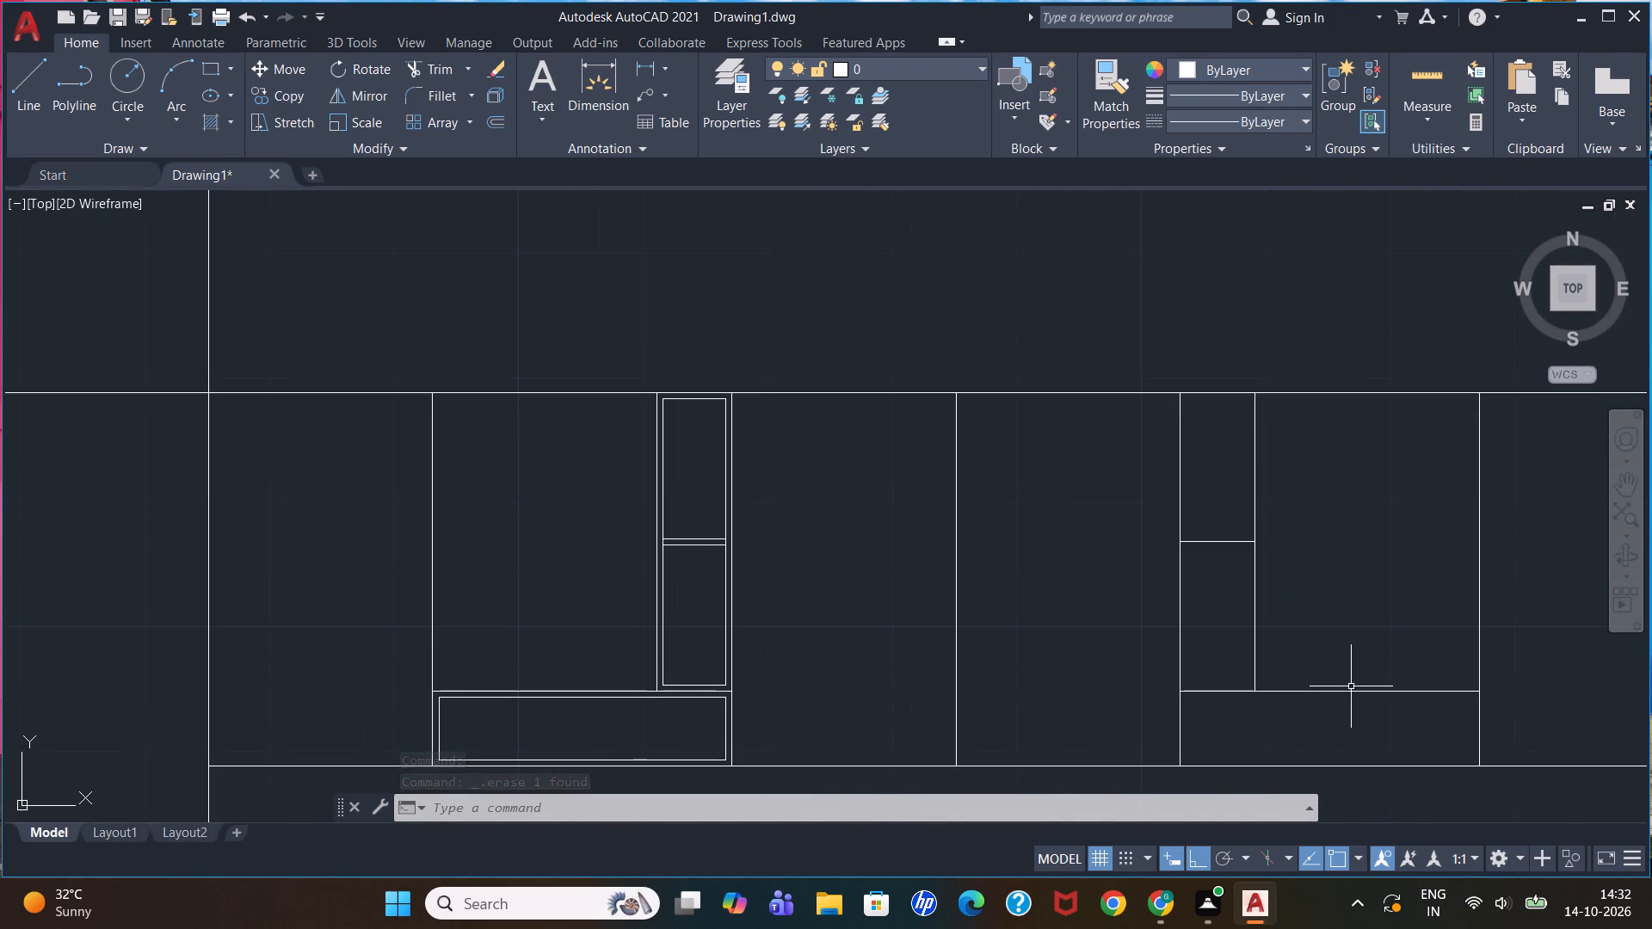
scroll(1351, 686, "up", 1)
scroll(1304, 683, "down", 1)
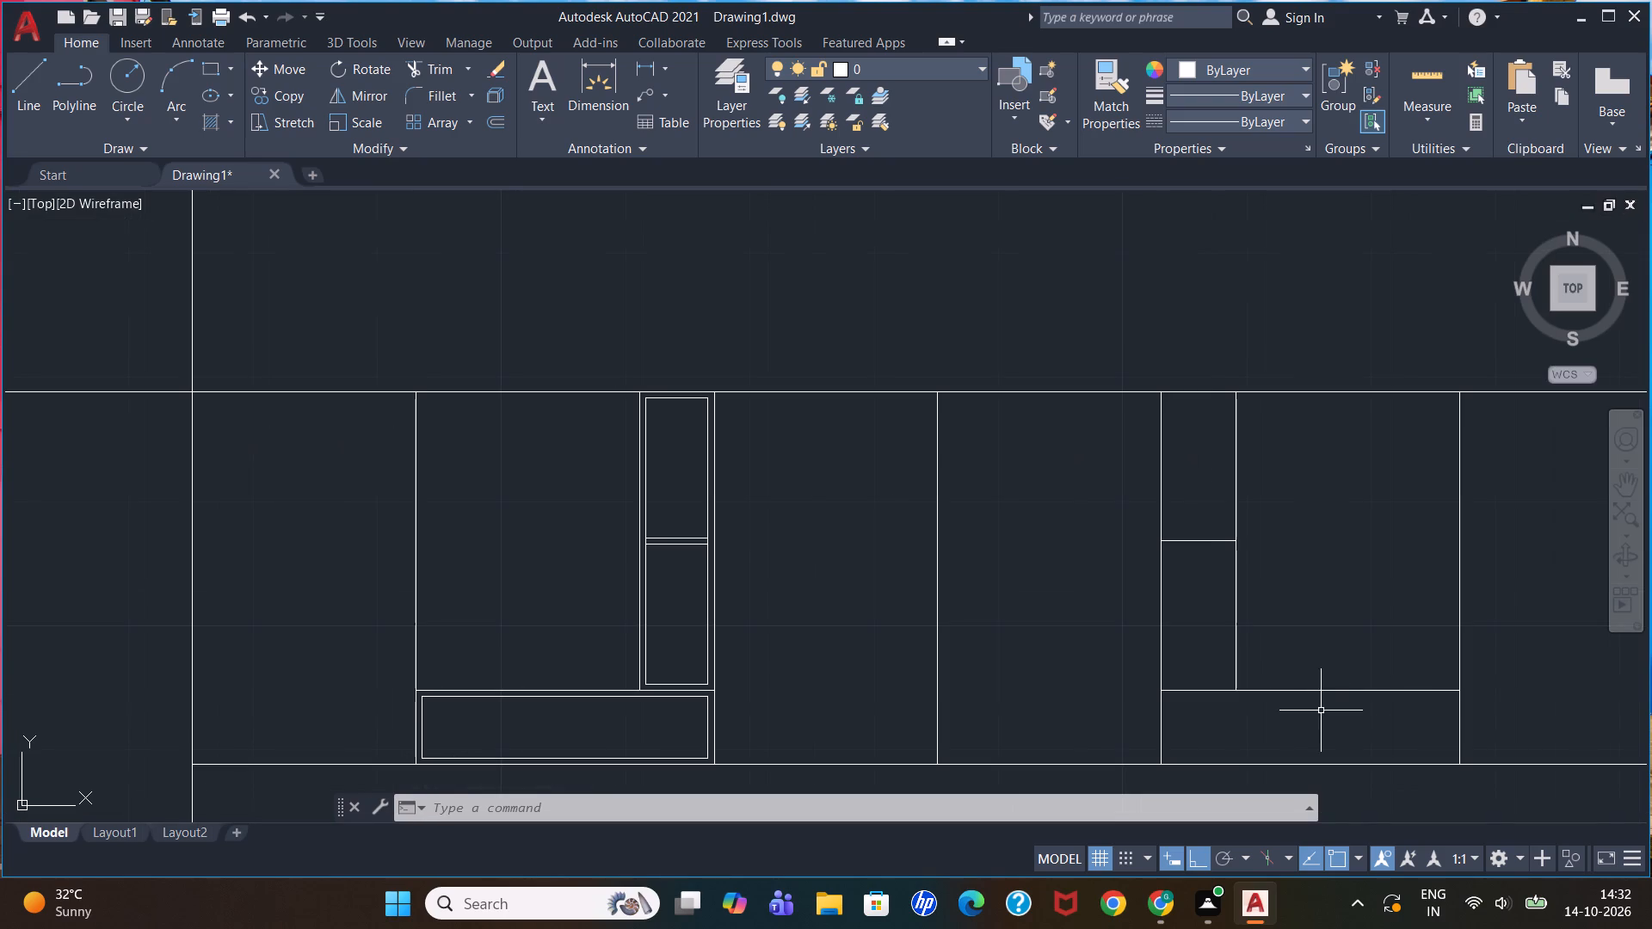
scroll(670, 761, "up", 1)
scroll(759, 725, "down", 1)
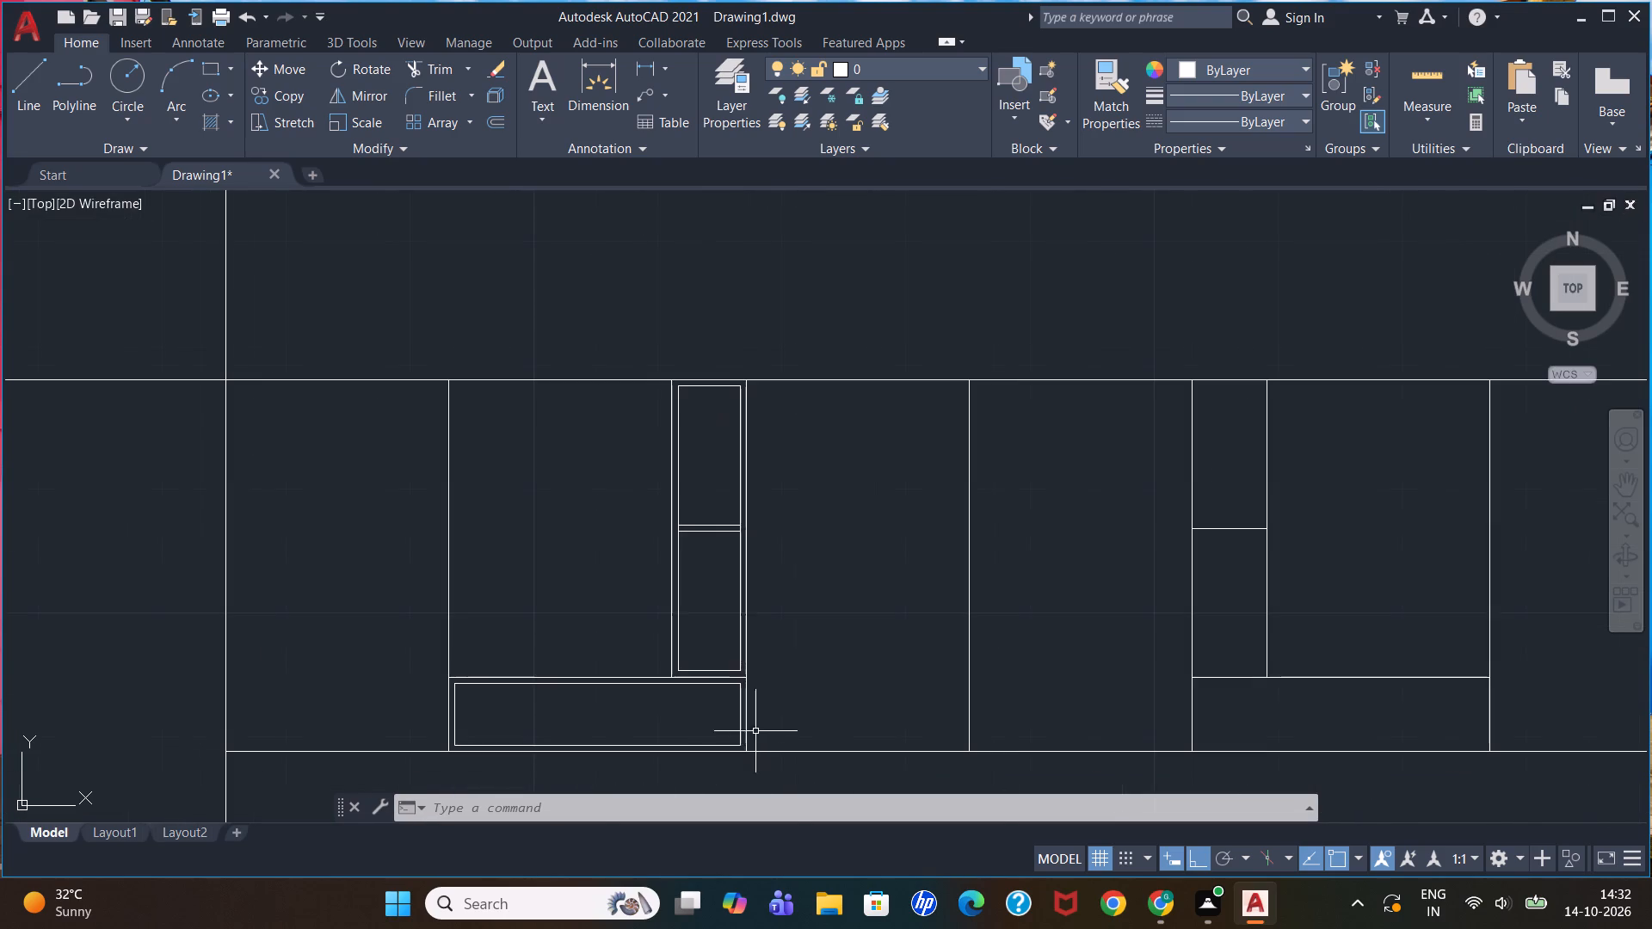
scroll(659, 749, "up", 1)
left_click(626, 752)
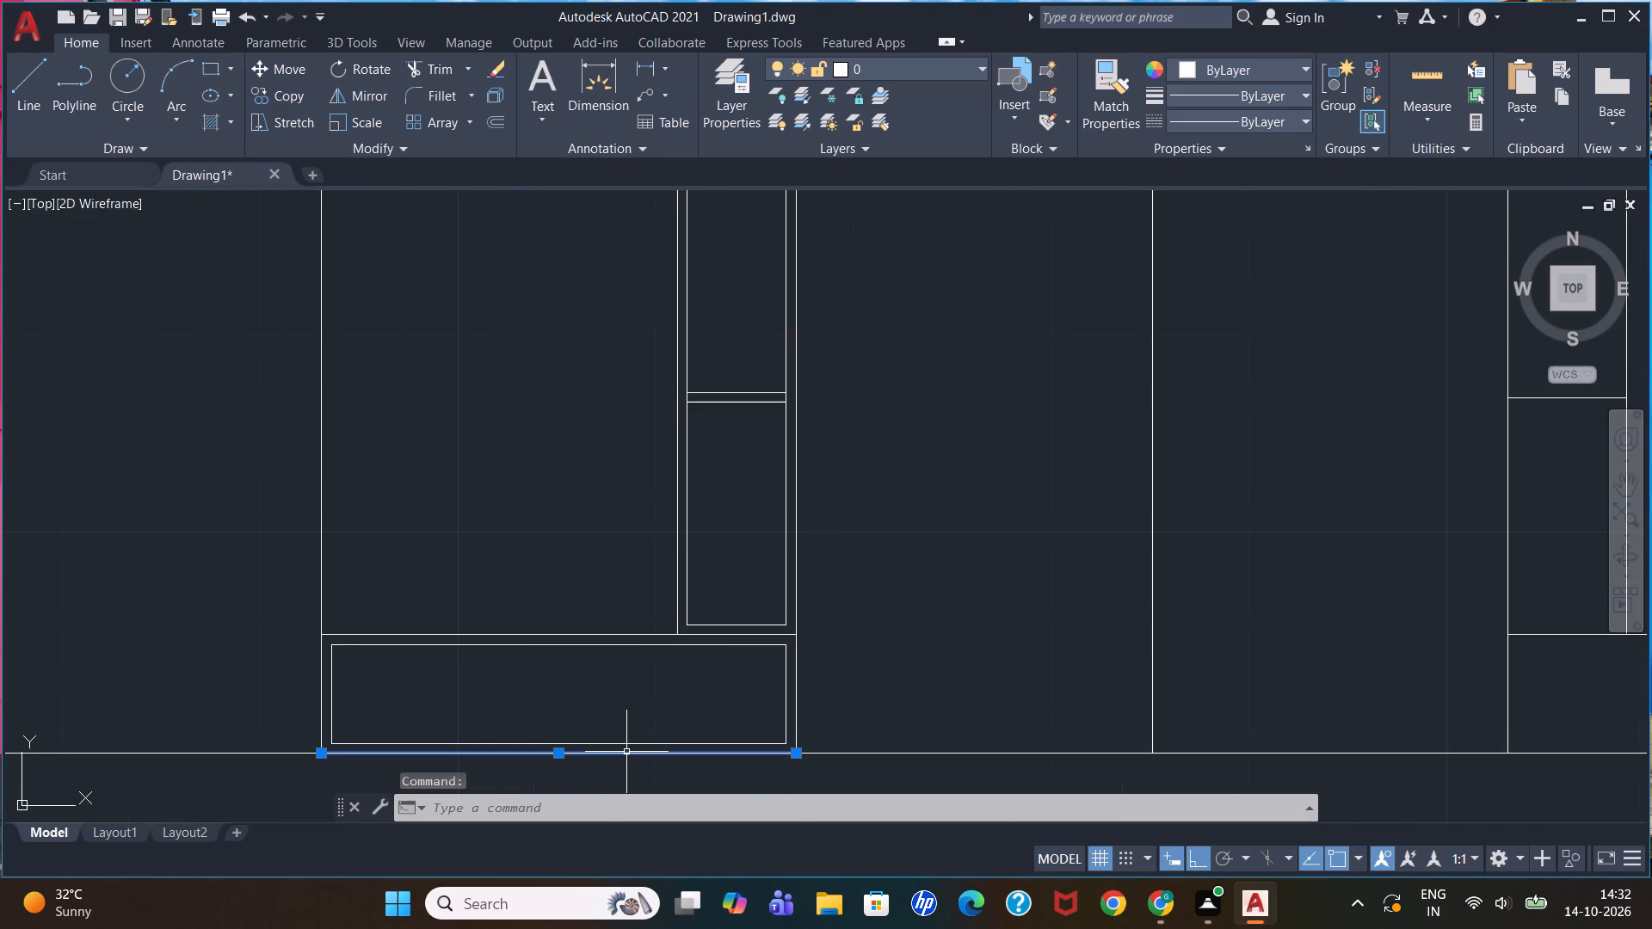
key("Delete")
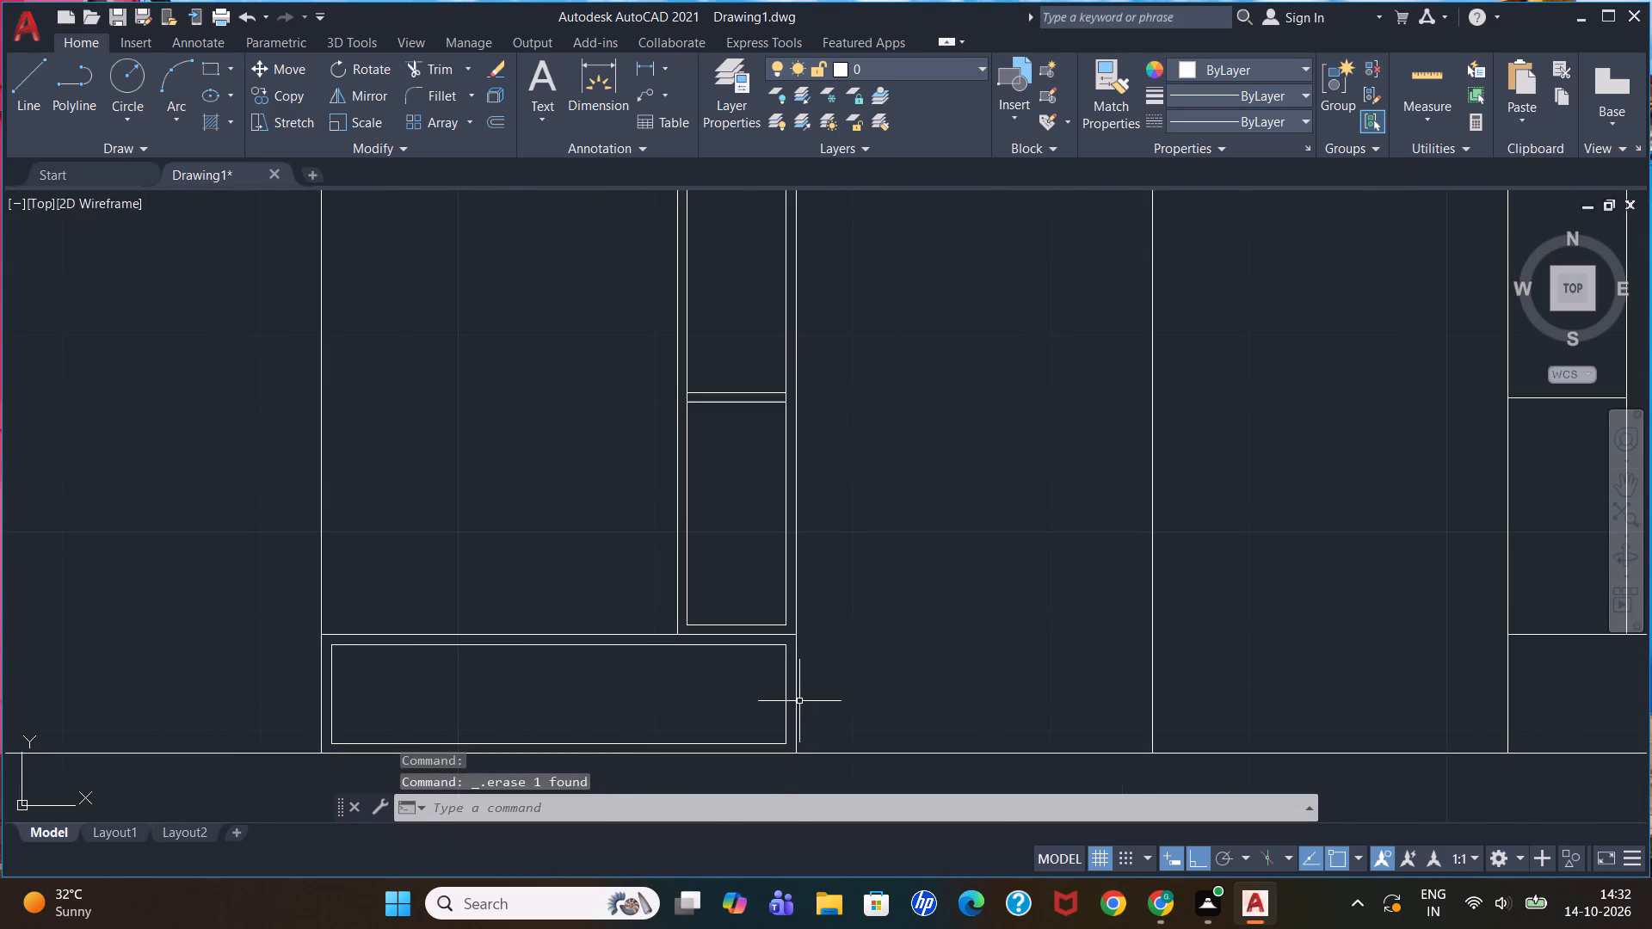
left_click(796, 699)
key("Delete")
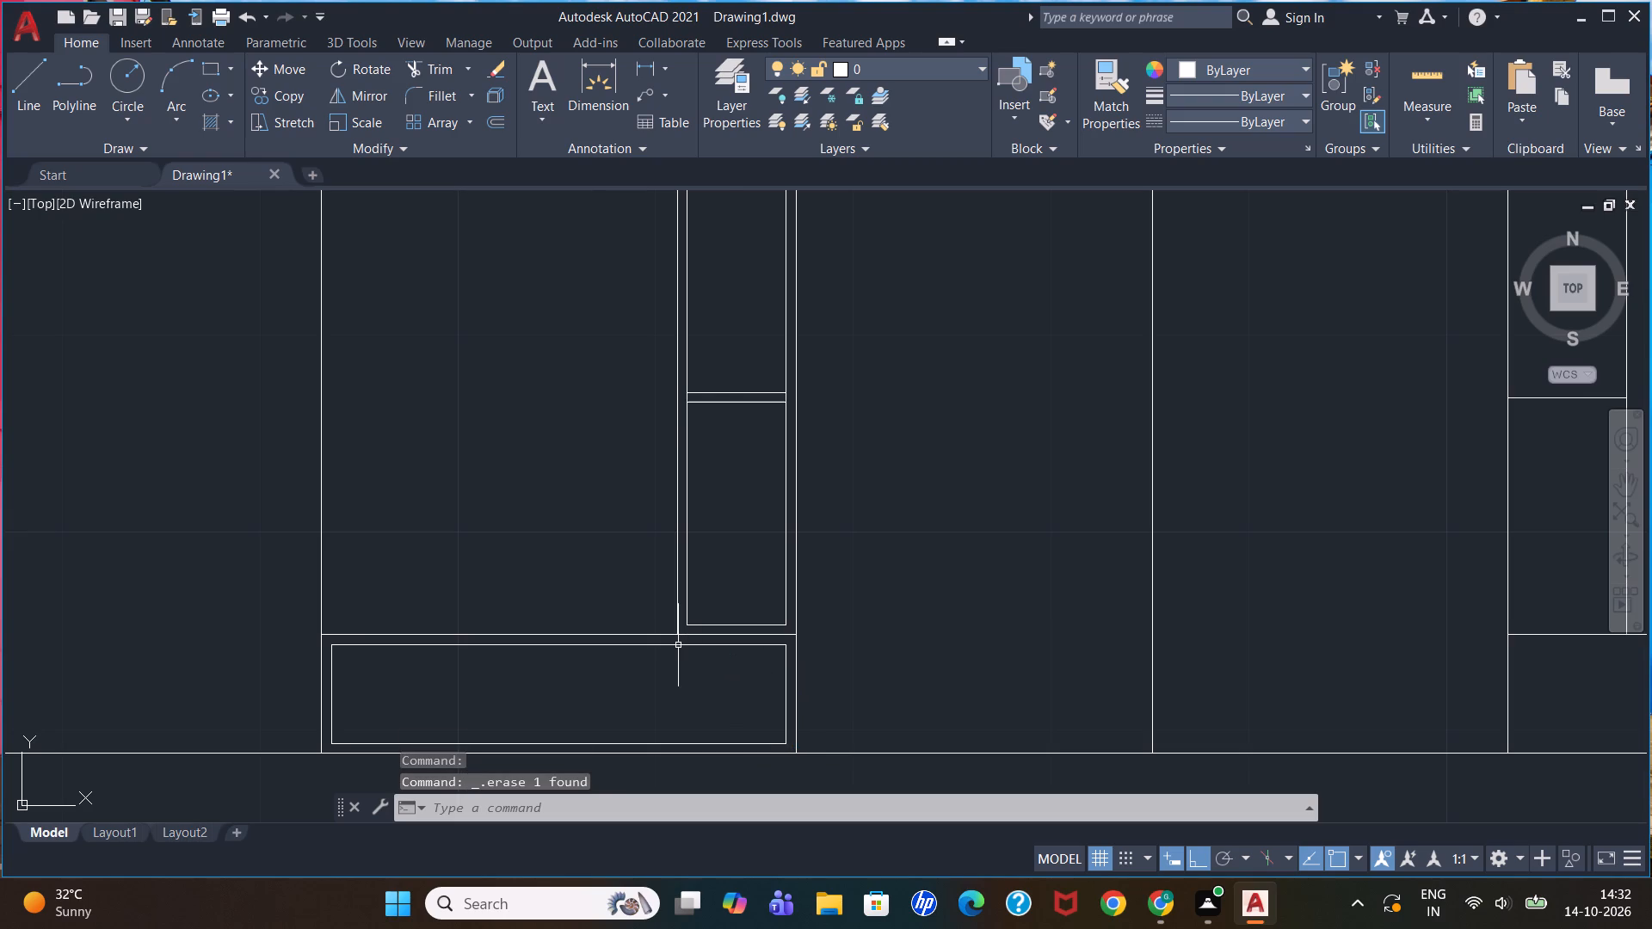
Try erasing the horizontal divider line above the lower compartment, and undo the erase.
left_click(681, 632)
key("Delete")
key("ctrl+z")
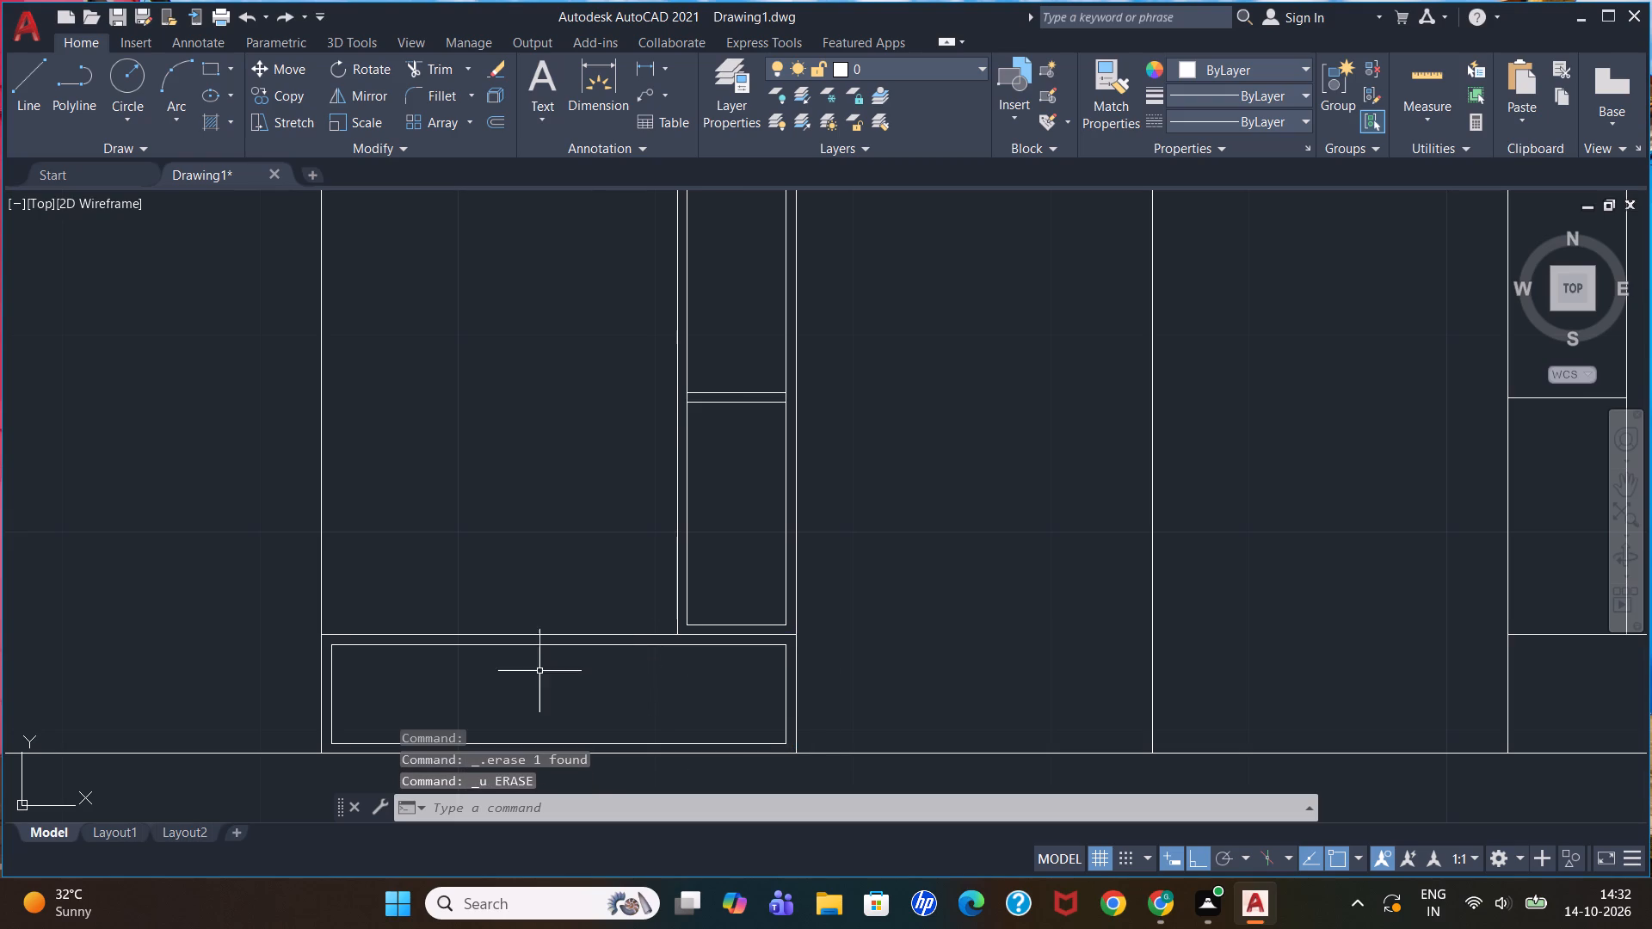
Erase the duplicate segments overlapping the lower compartment's left side and the narrow compartment's top edge.
left_click(320, 683)
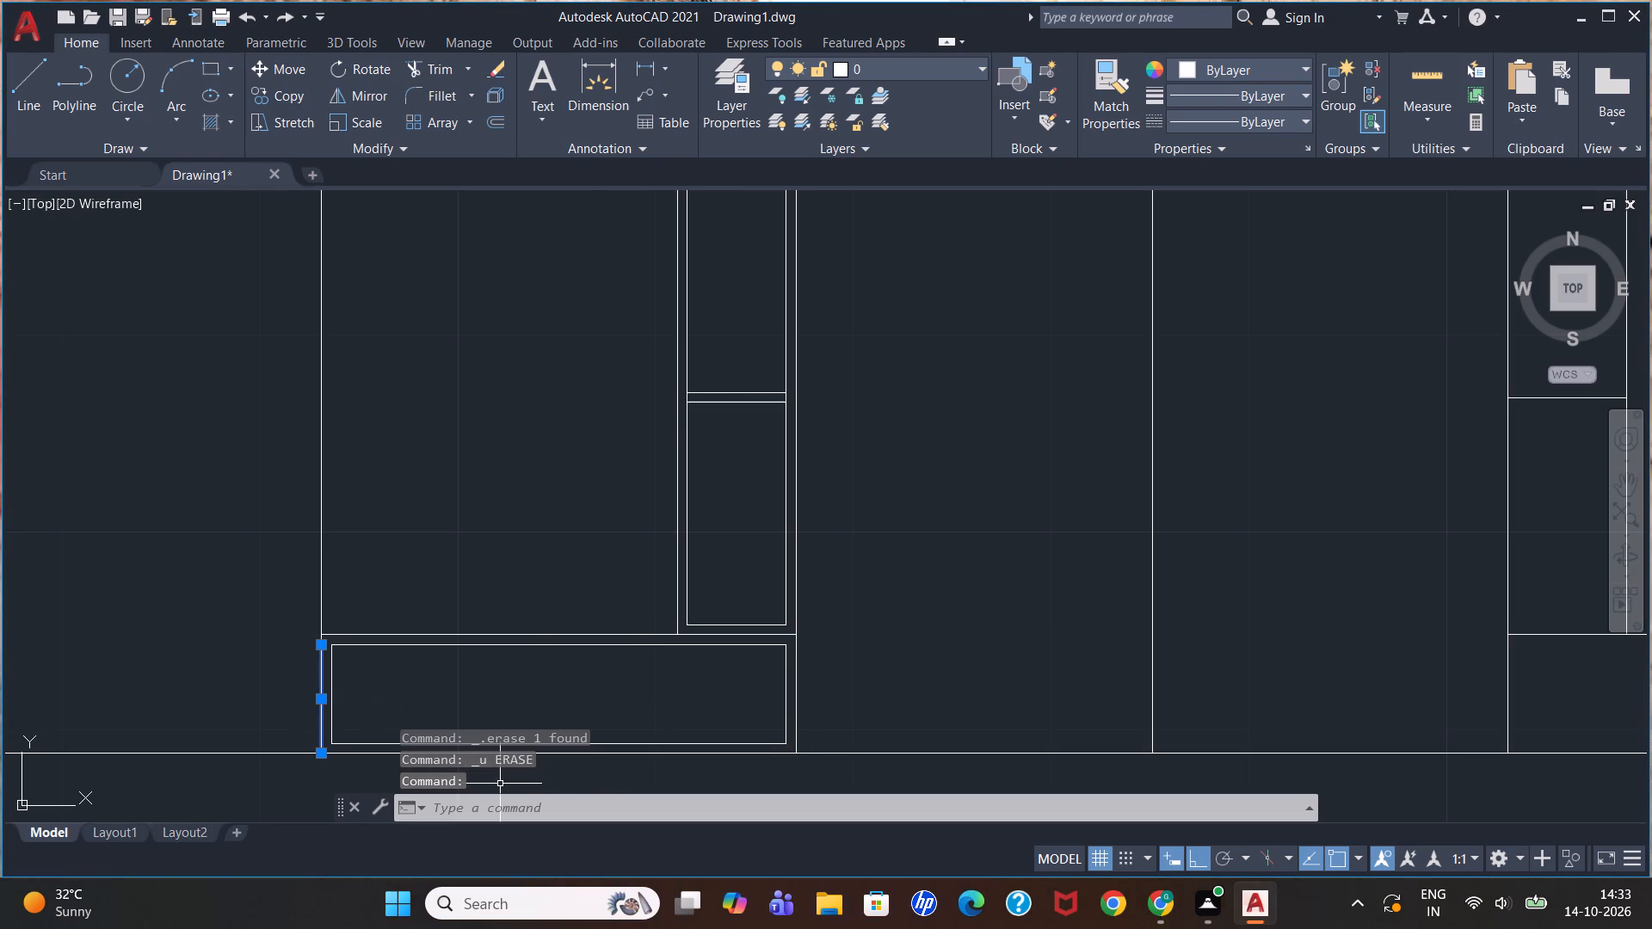
key("Delete")
scroll(697, 466, "down", 2)
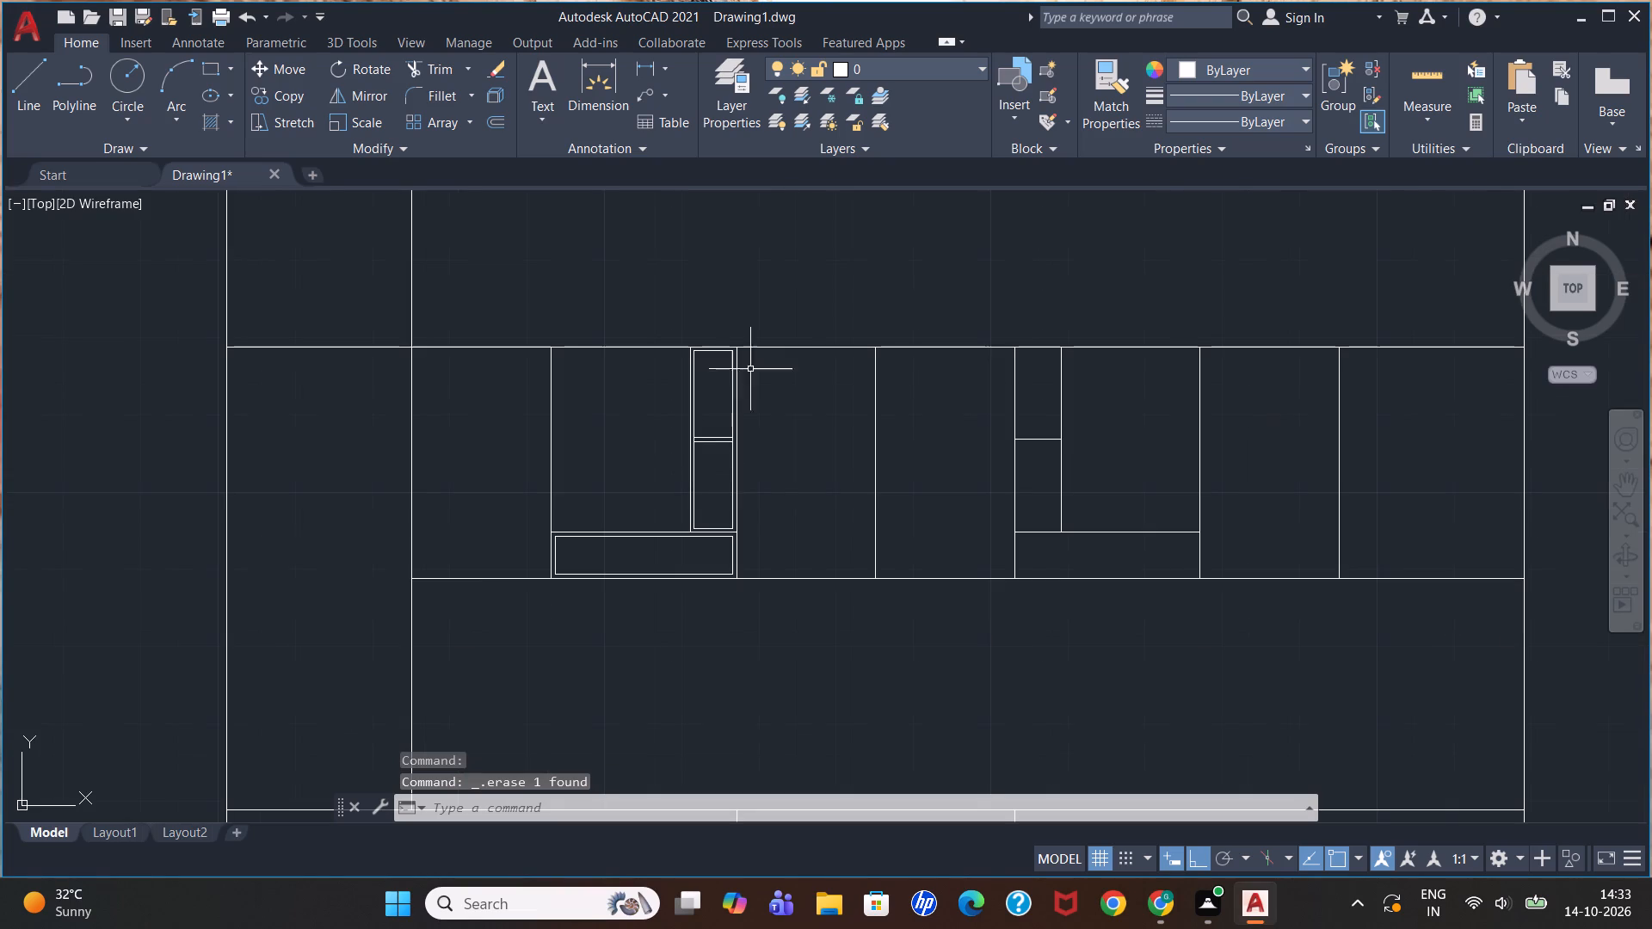
left_click(723, 346)
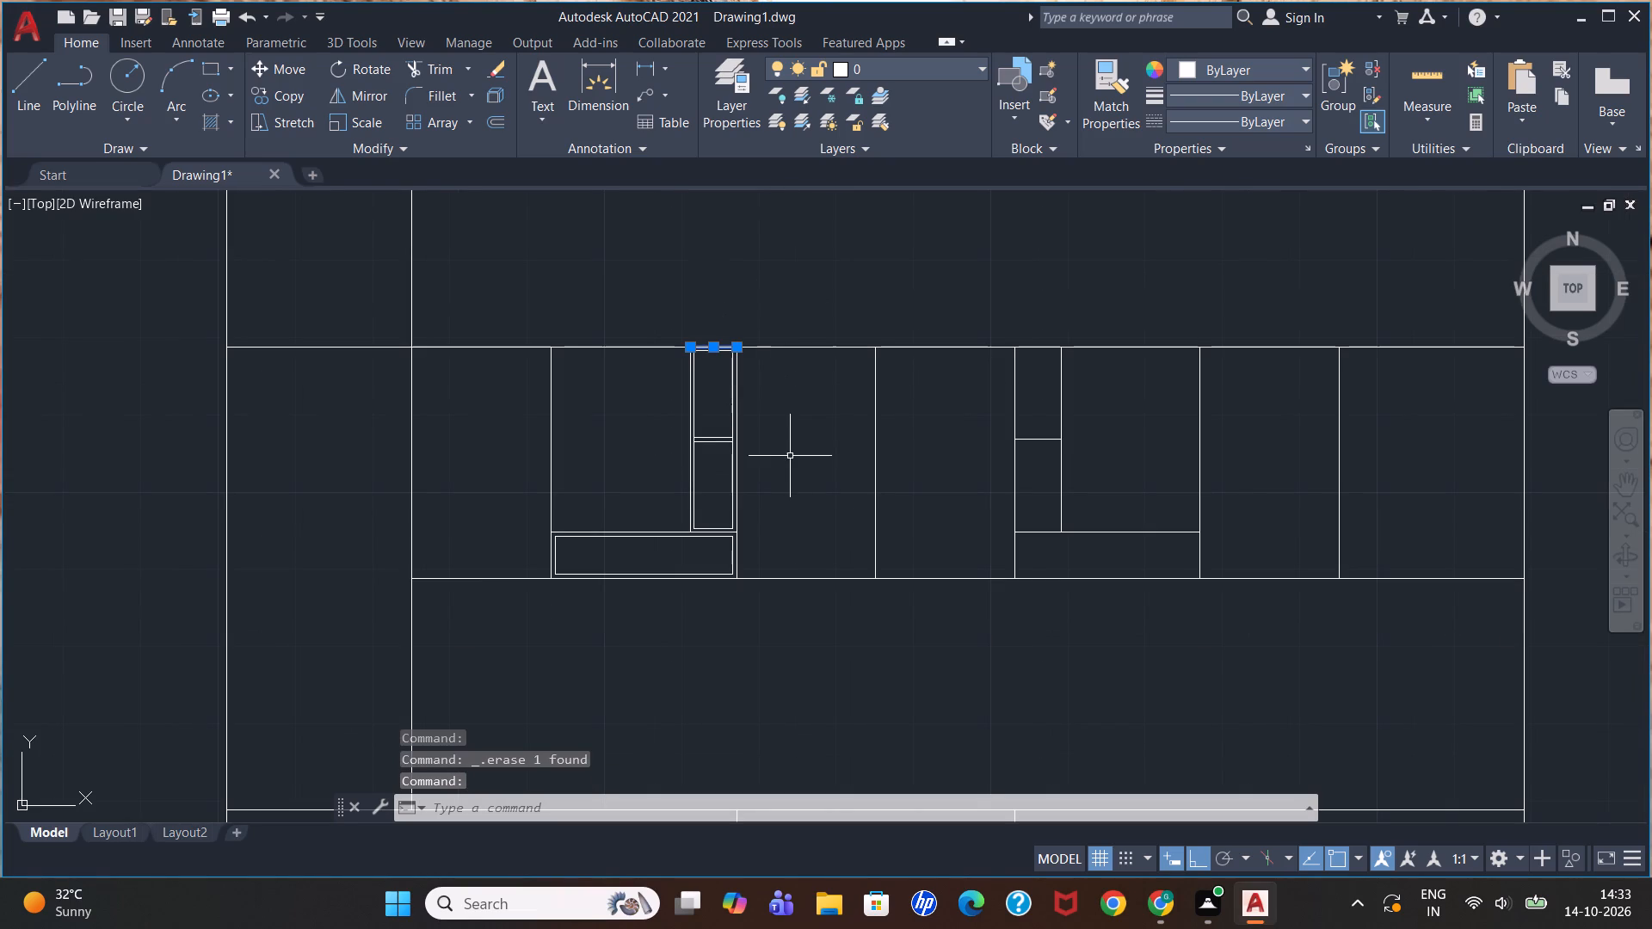
key("Delete")
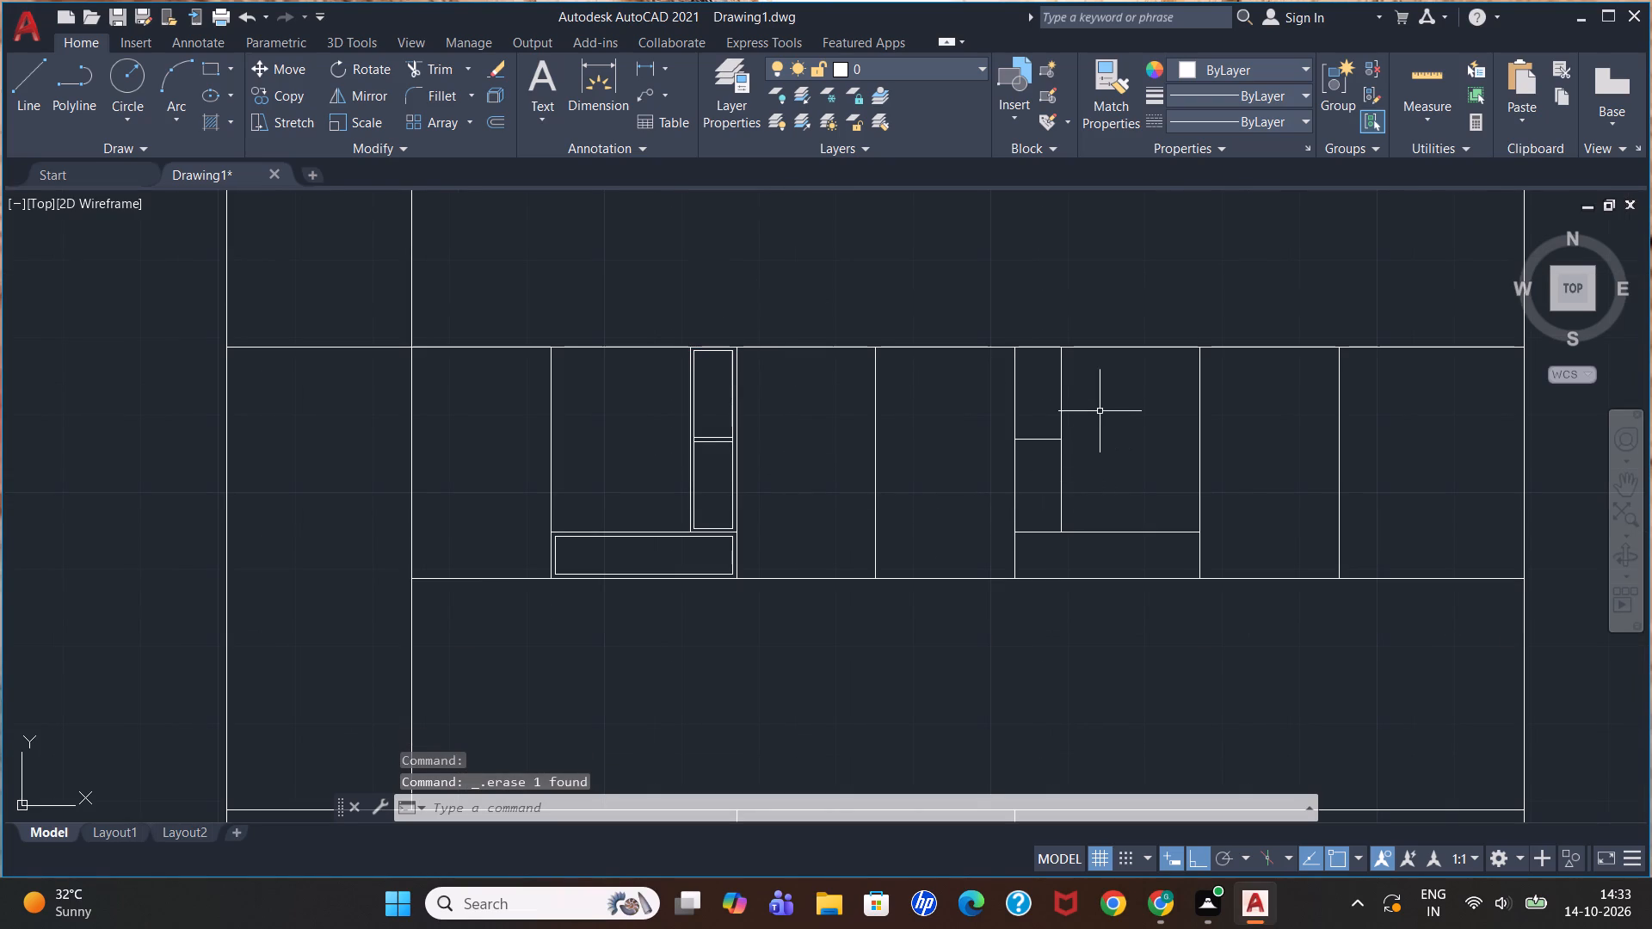
Offset the shelf line of the second unit's narrow compartment 0.25" upward and 0.25" downward.
scroll(1088, 398, "up", 1)
scroll(989, 435, "up", 1)
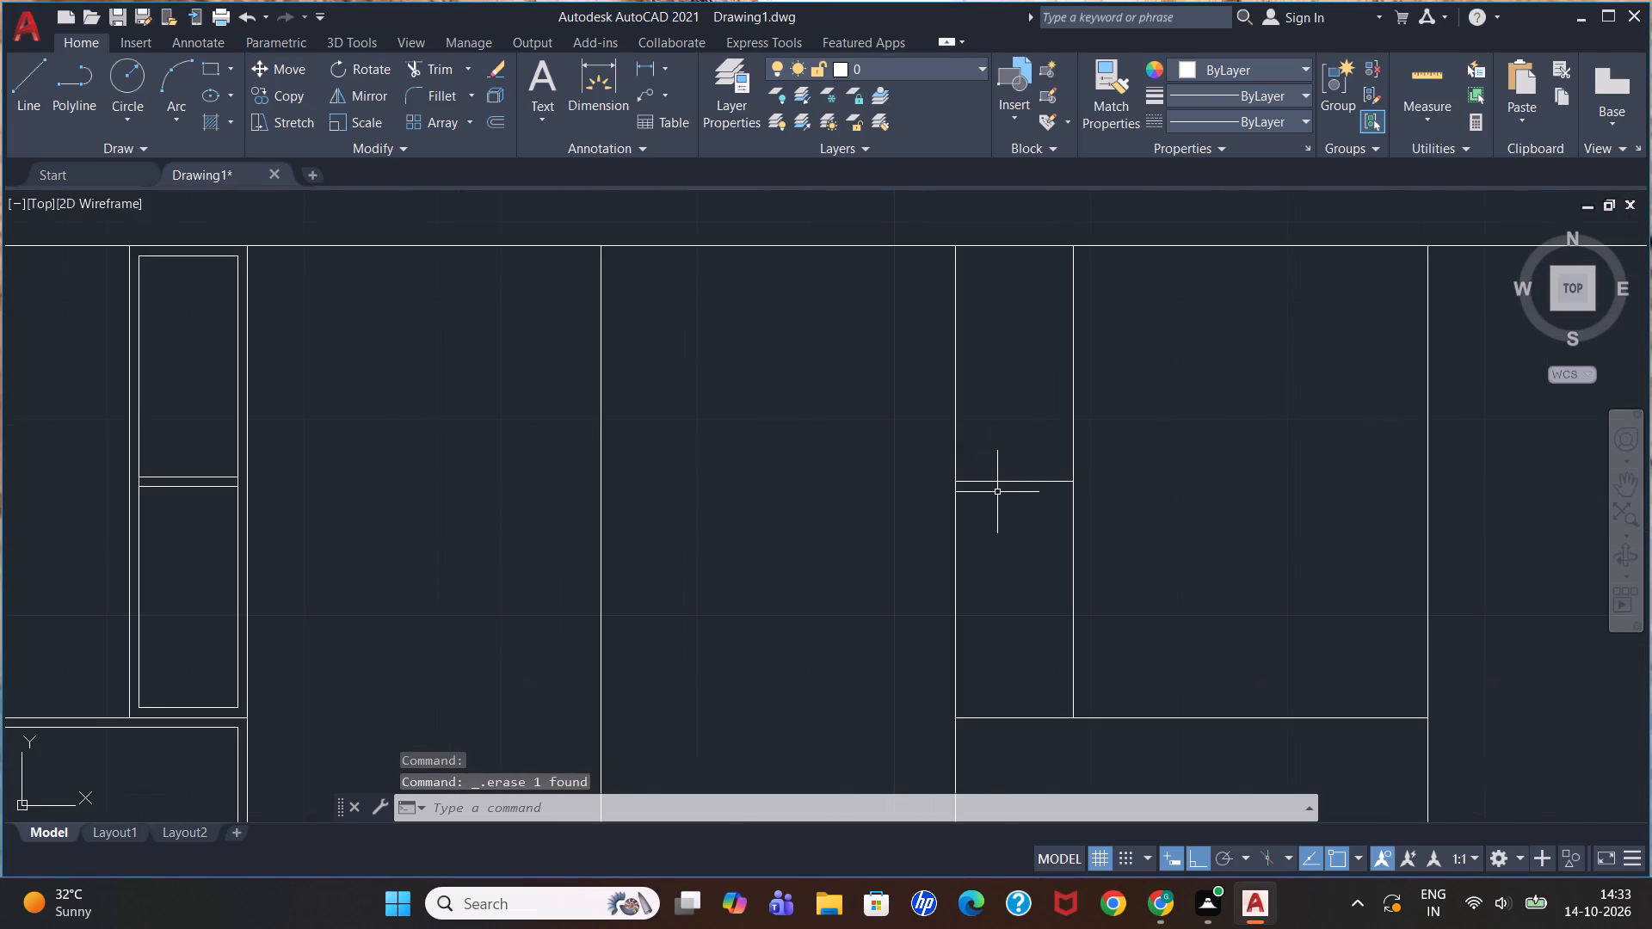
key("o")
key("Return")
type("0.25")
key("shift+quotedbl")
key("Return")
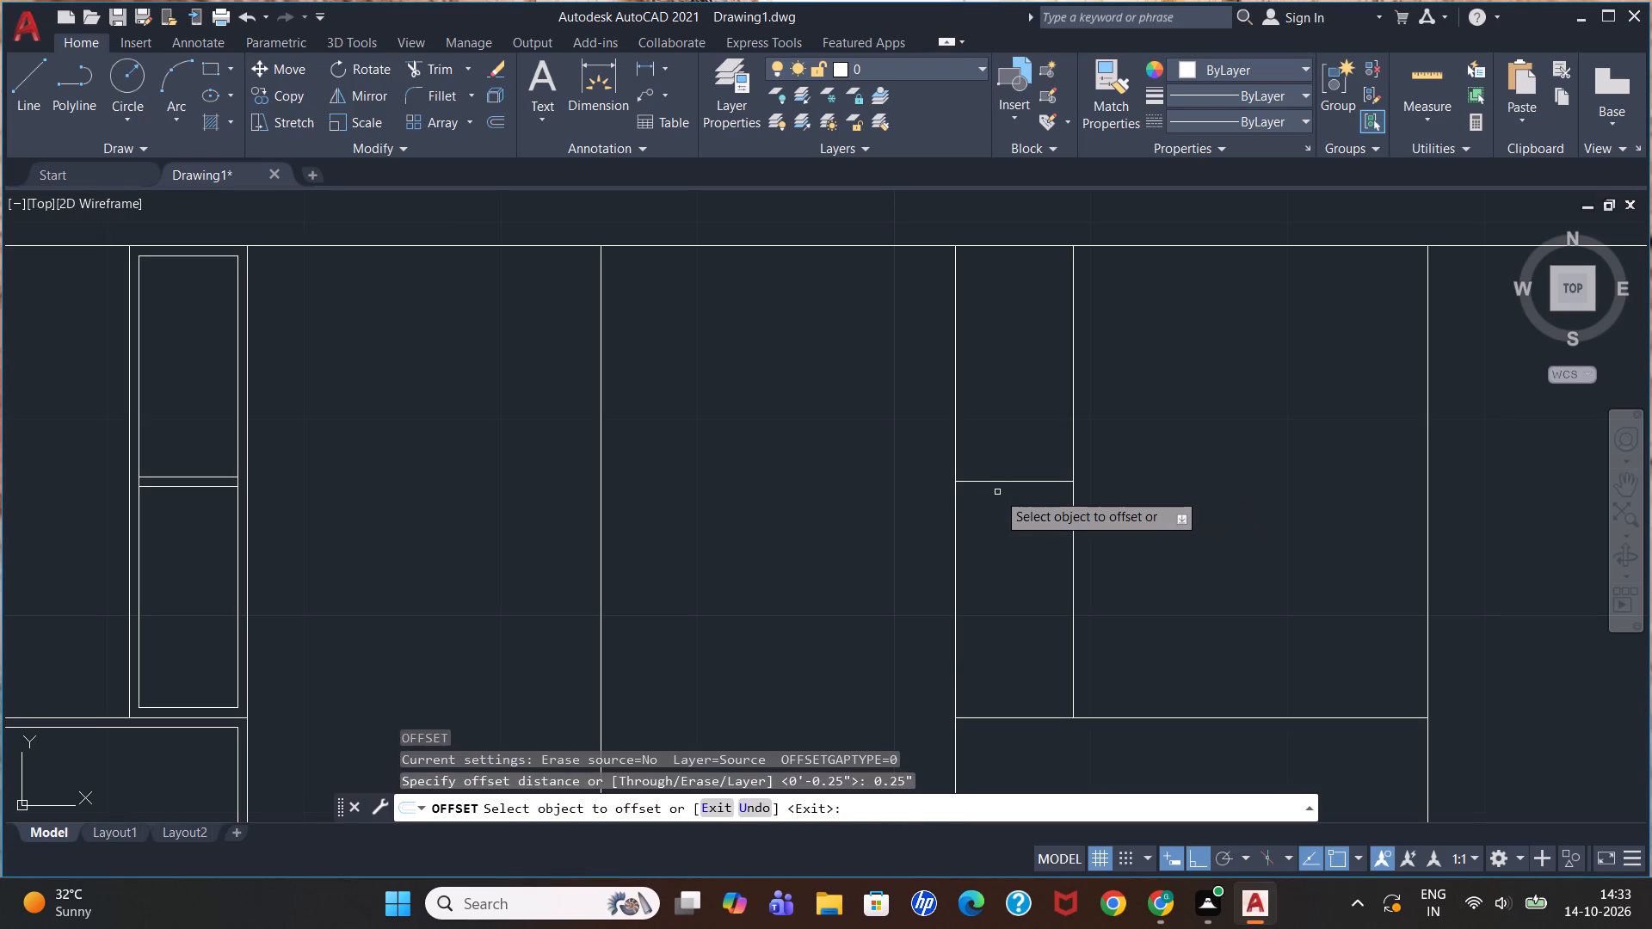
left_click(1011, 478)
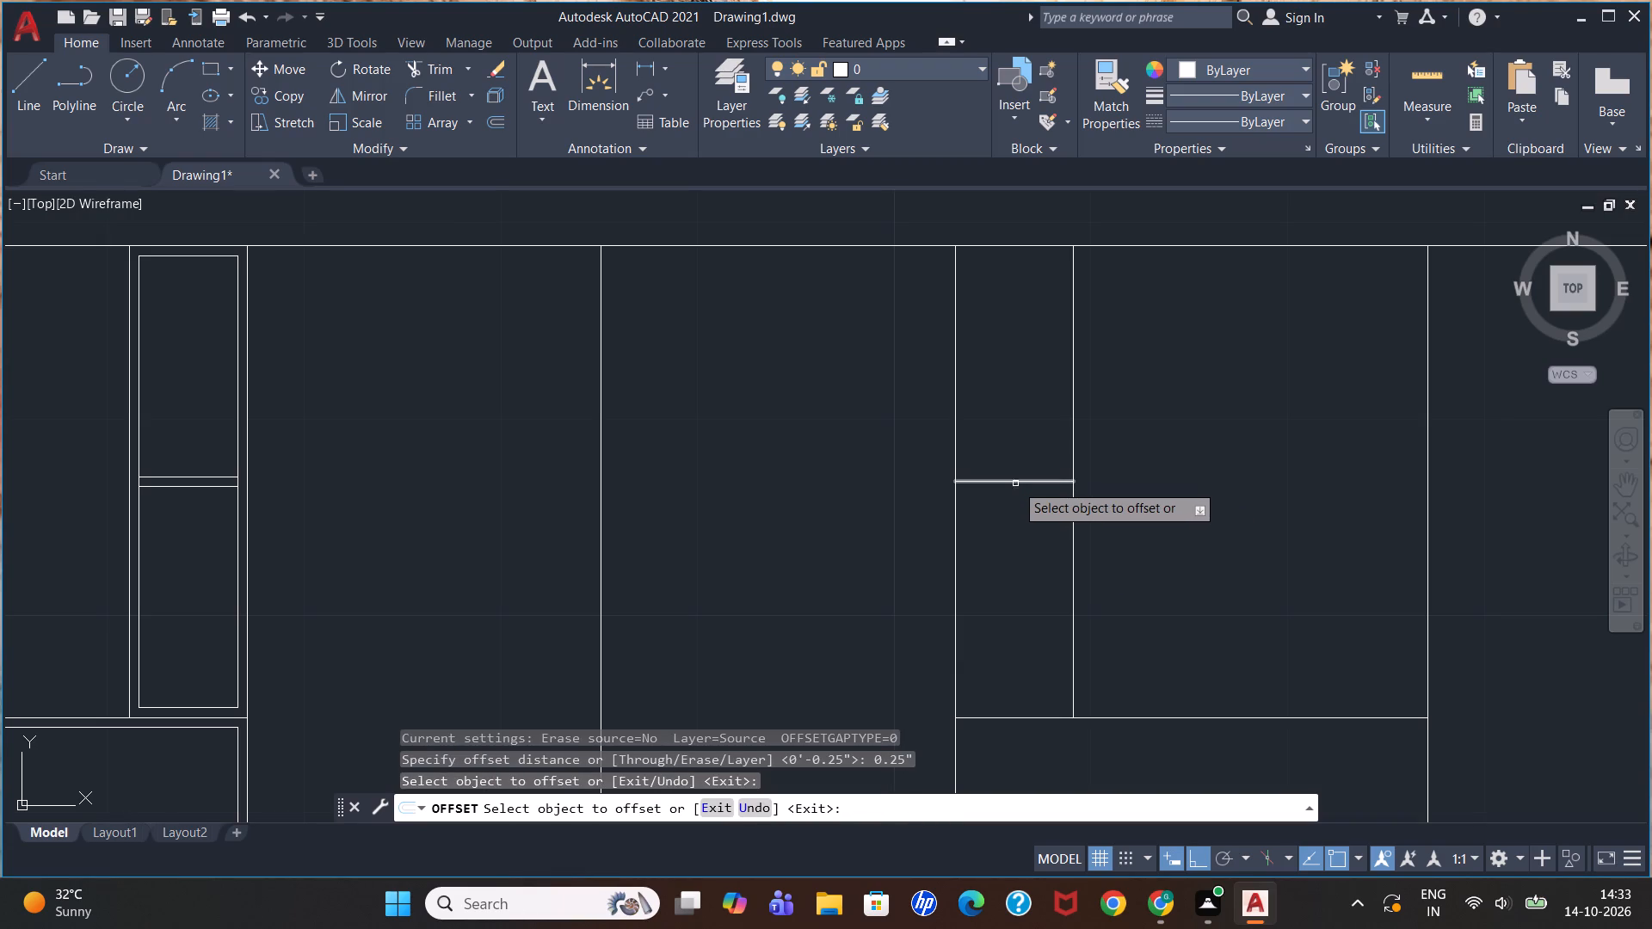
left_click(1016, 485)
left_click(1020, 457)
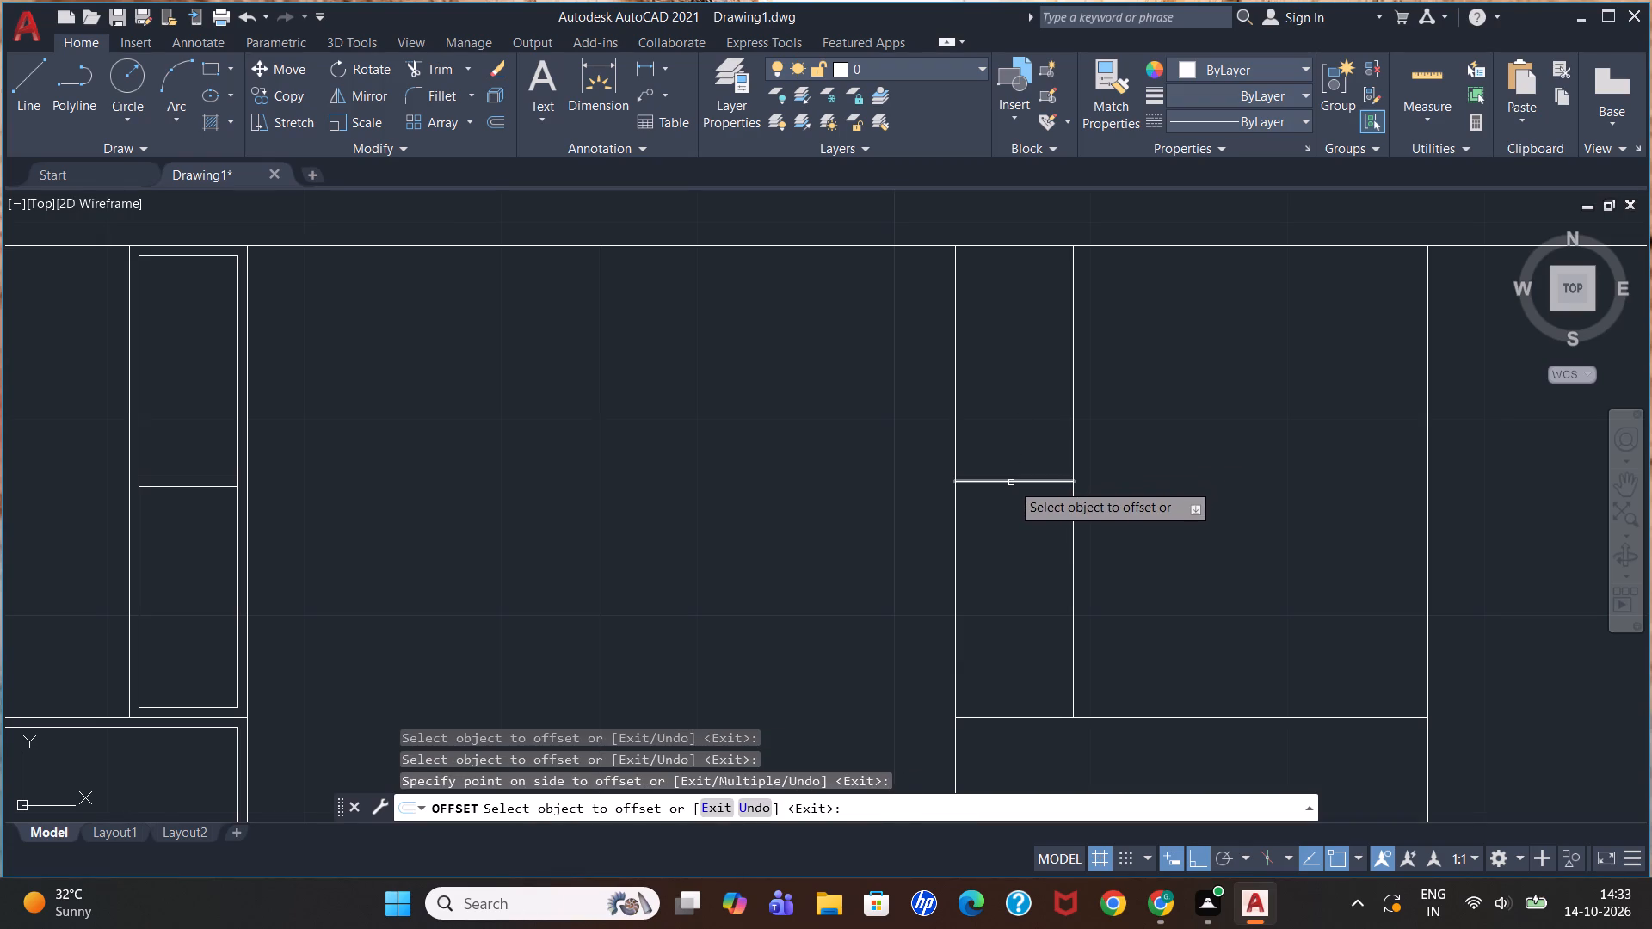
left_click(1011, 483)
left_click(1014, 513)
key("Escape")
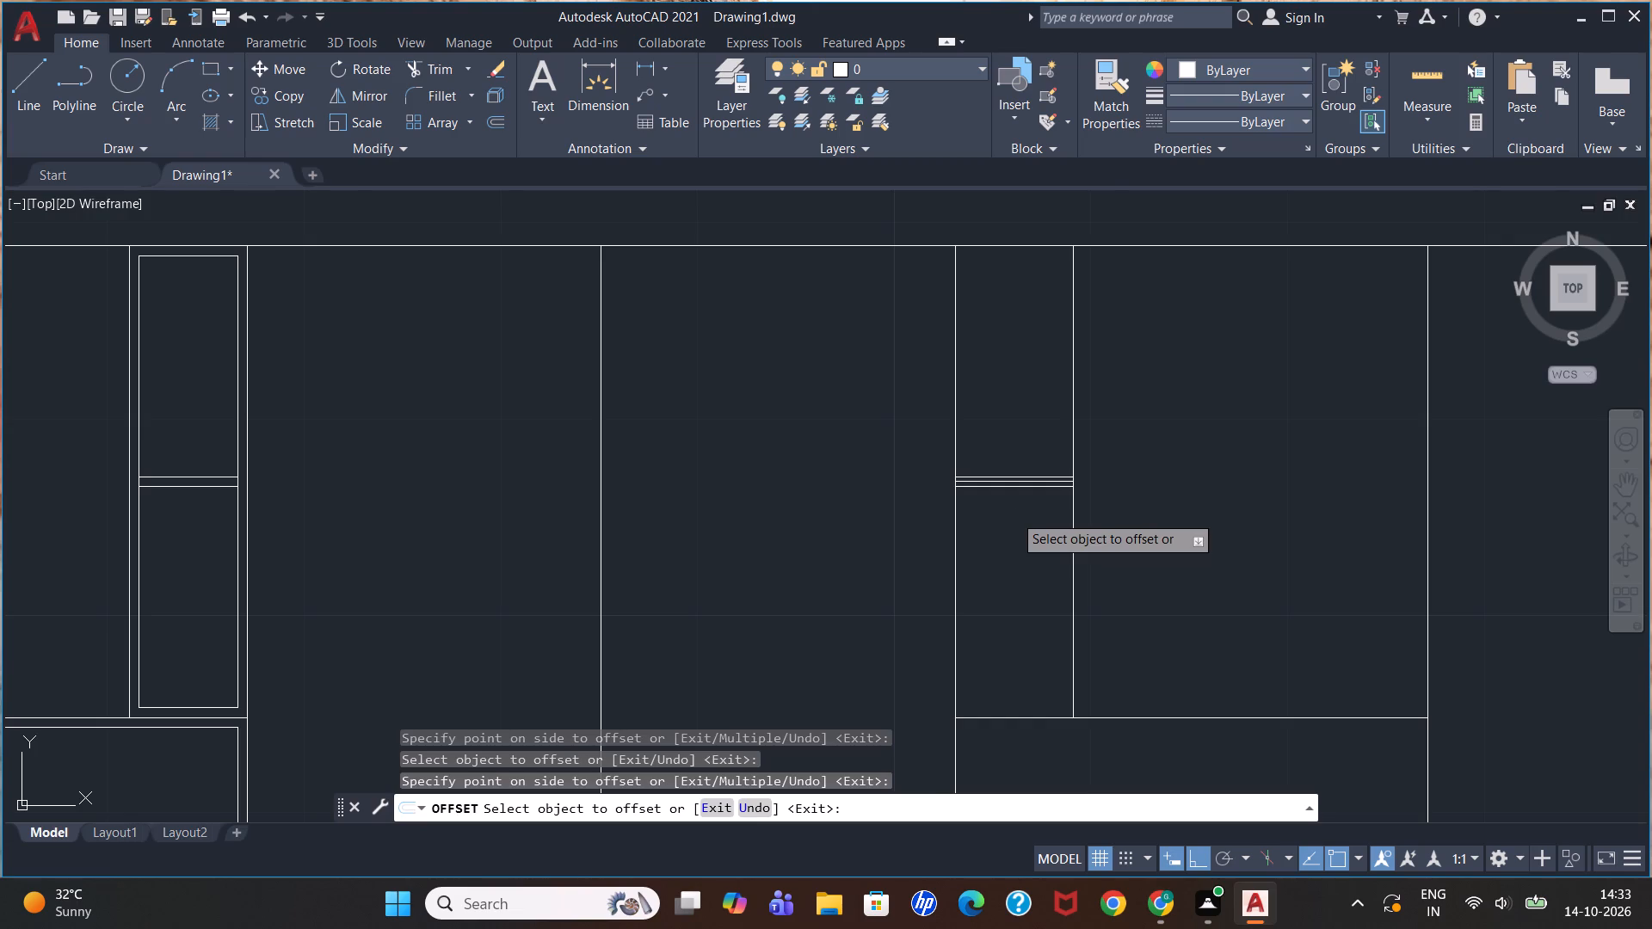
Erase the original centre shelf line between the two new offset lines in the second narrow compartment.
scroll(1014, 514, "up", 2)
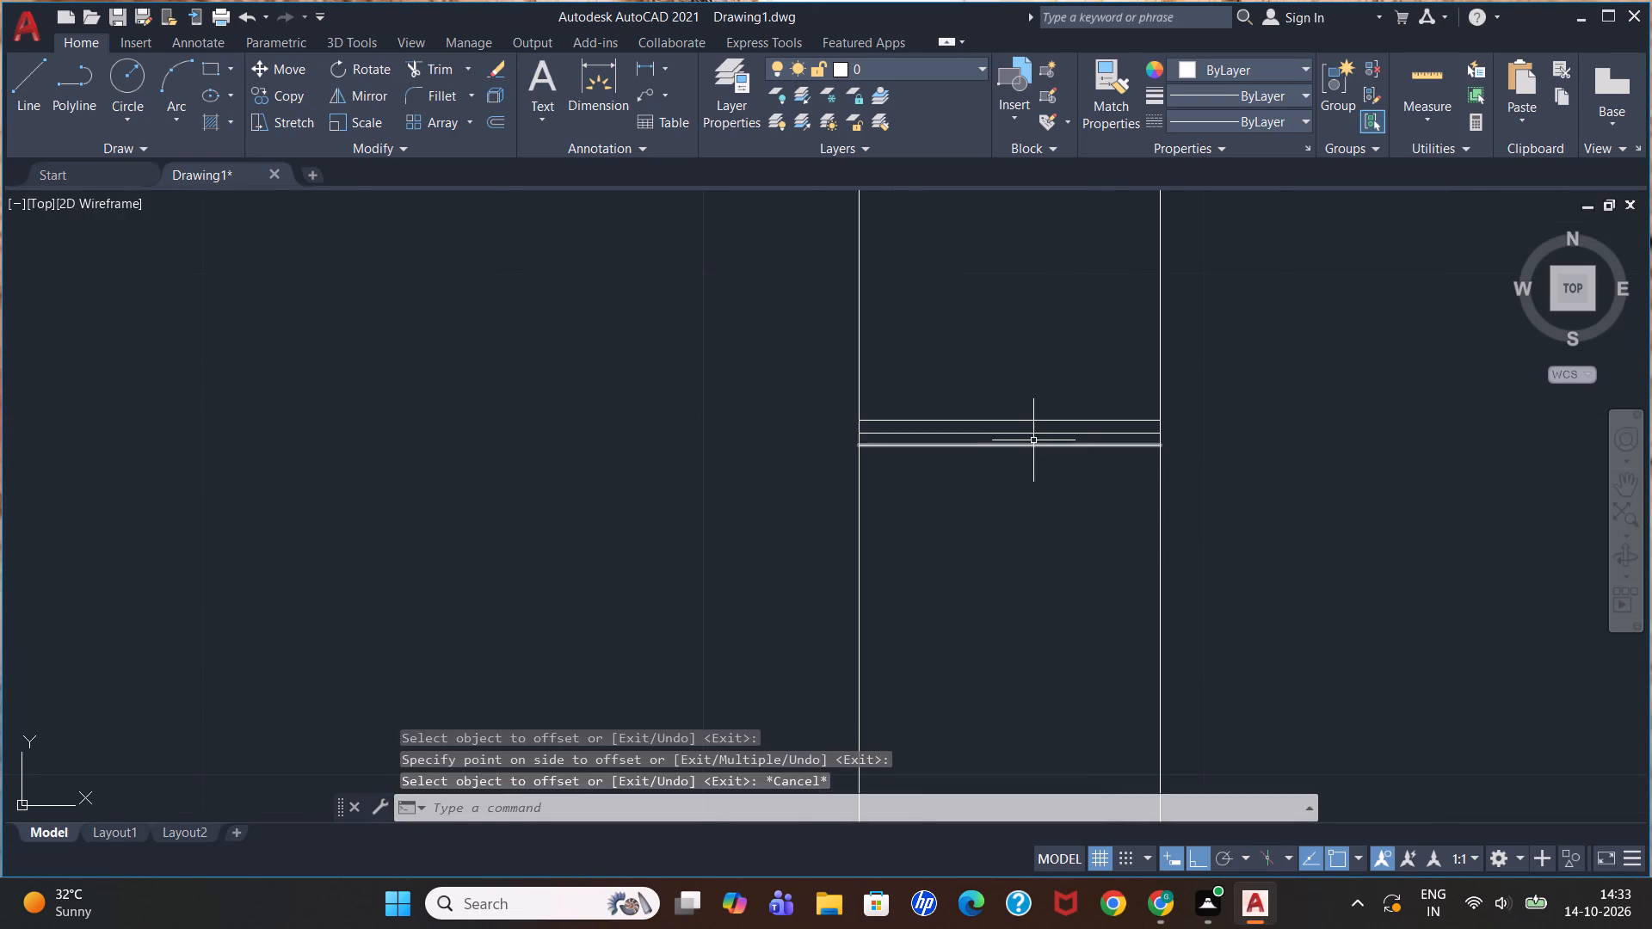
left_click(1037, 432)
key("Delete")
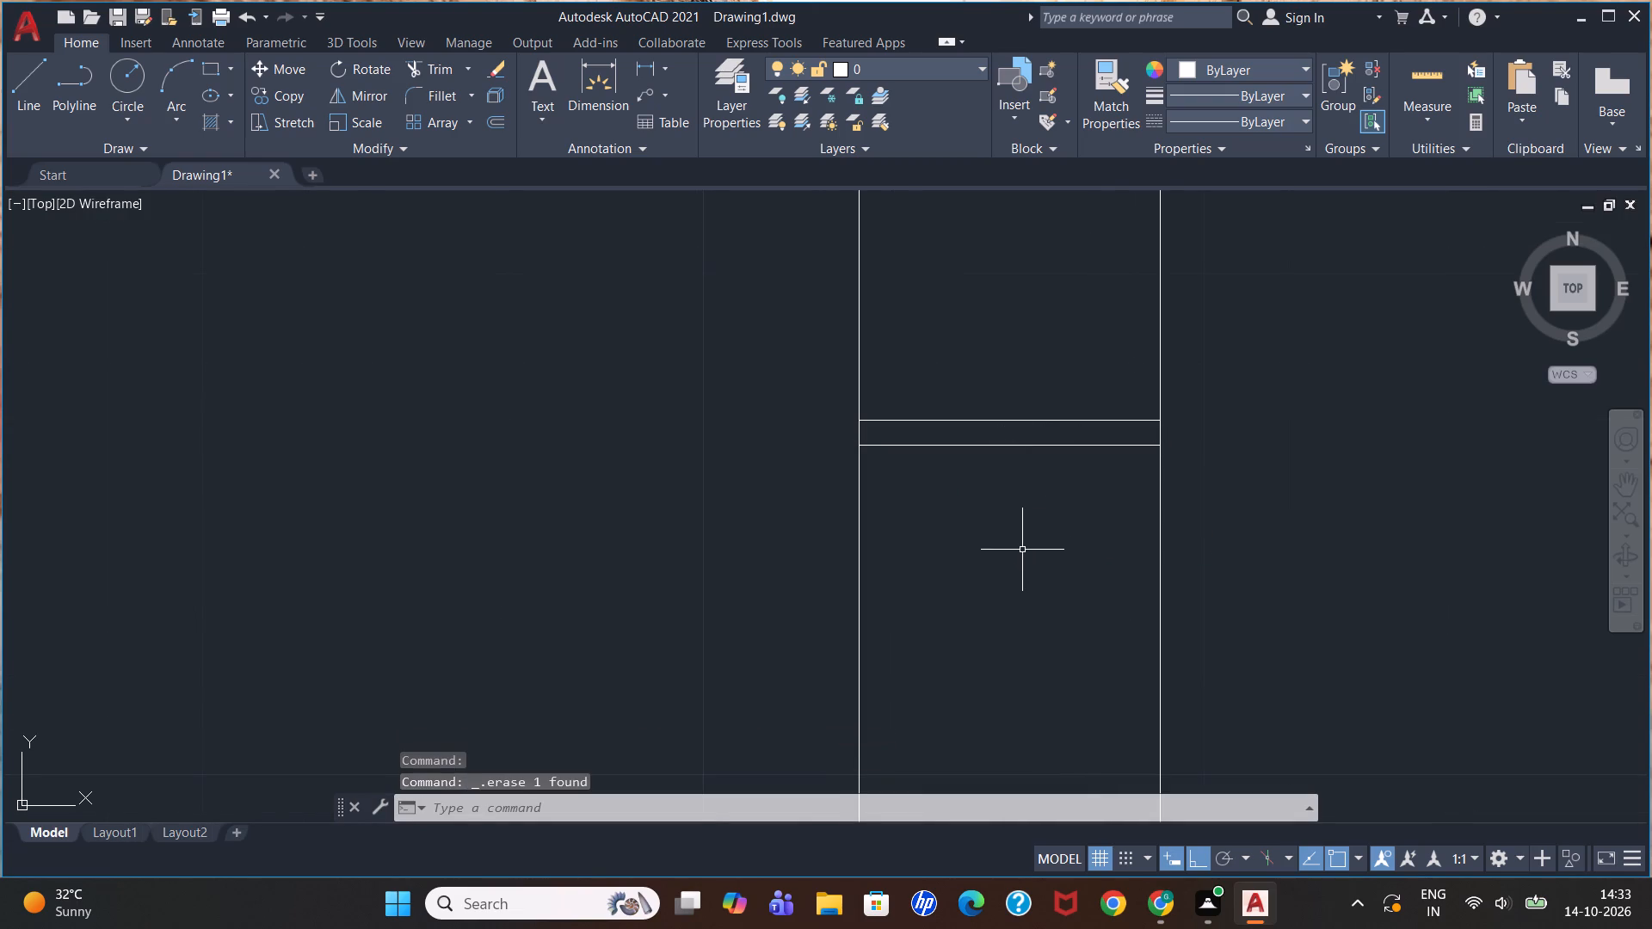
Offset the second unit's narrow compartment side lines 0.5" inward to form the left and right panel thicknesses.
scroll(1048, 518, "down", 3)
scroll(1084, 522, "up", 1)
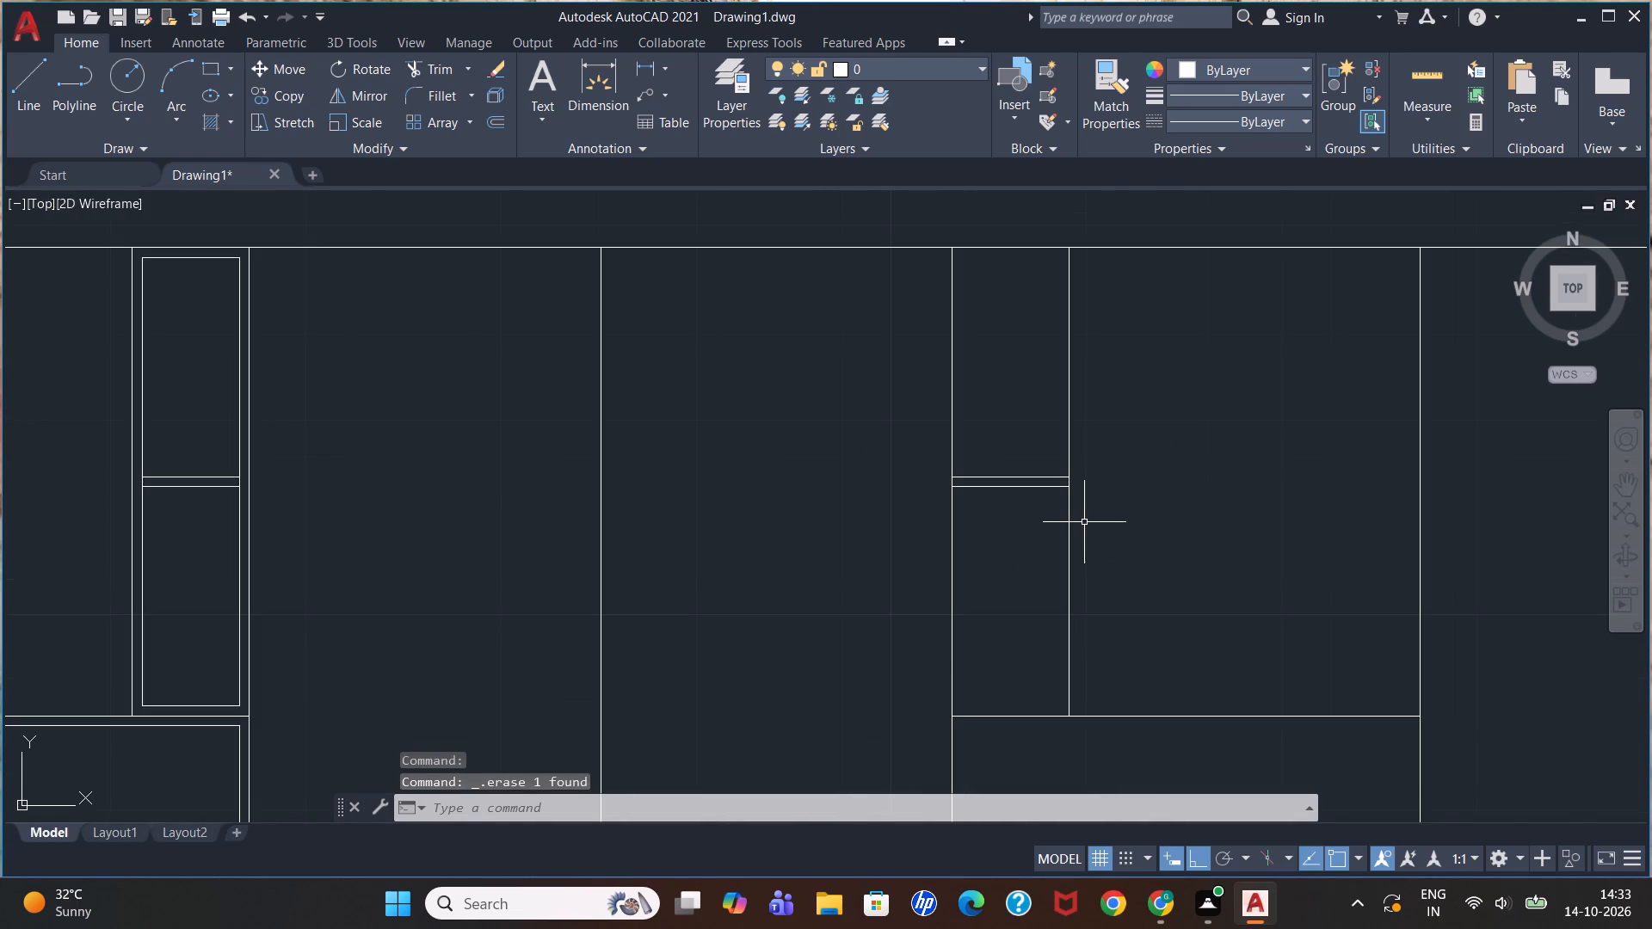
key("o")
key("Return")
type("05")
key("BackSpace")
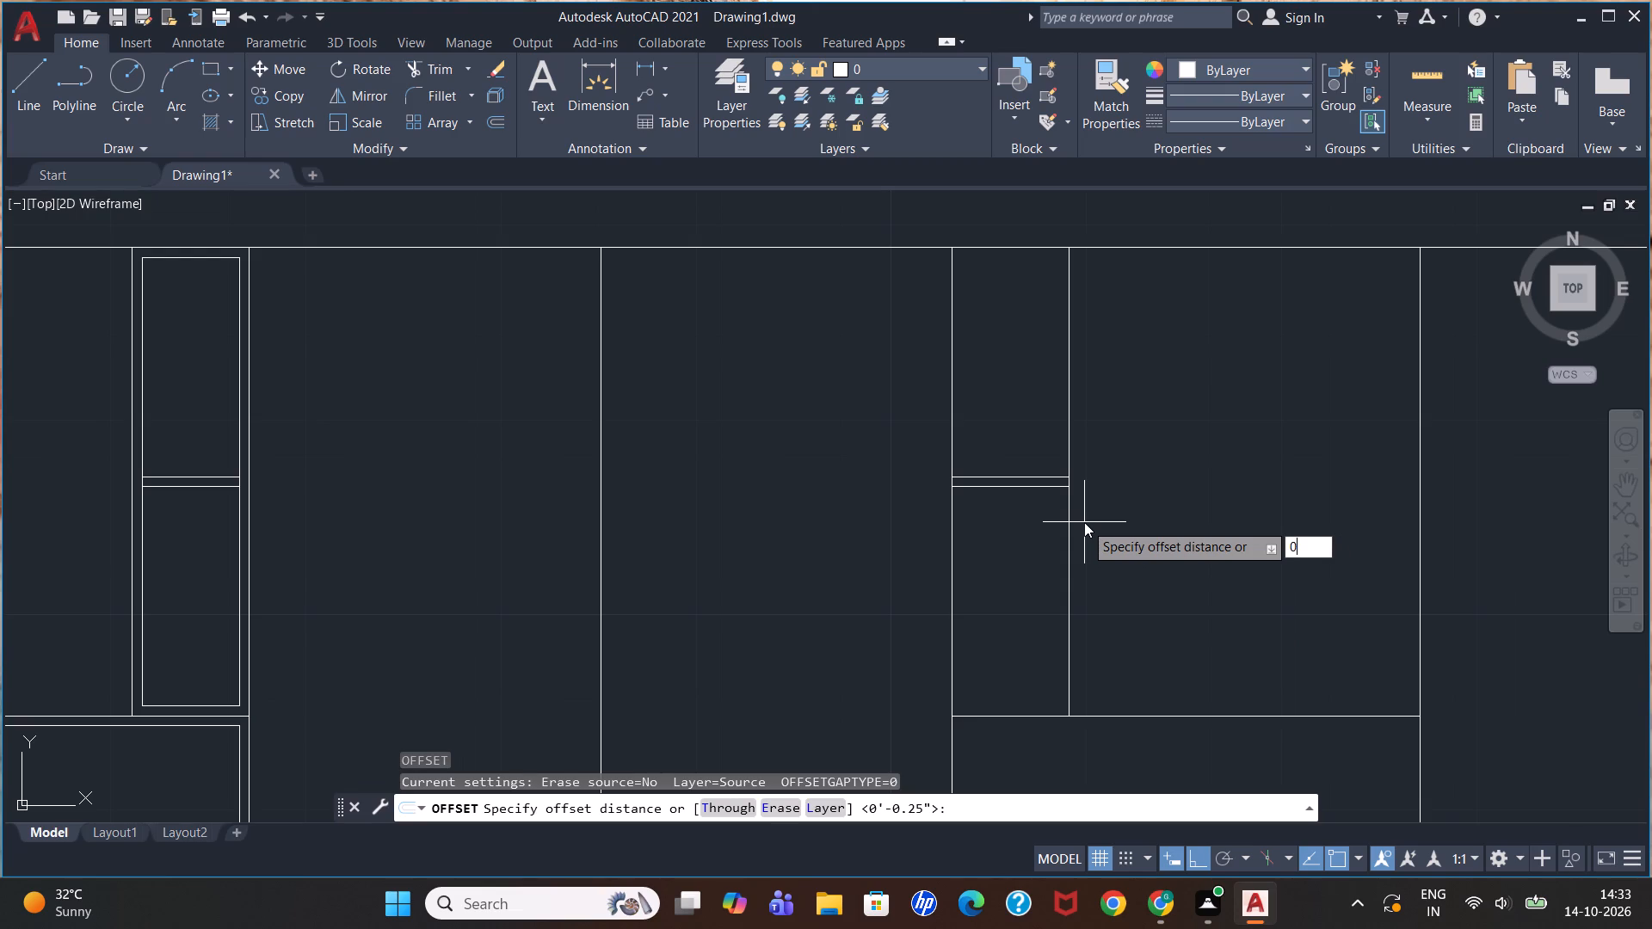
type(".5\"")
key("Return")
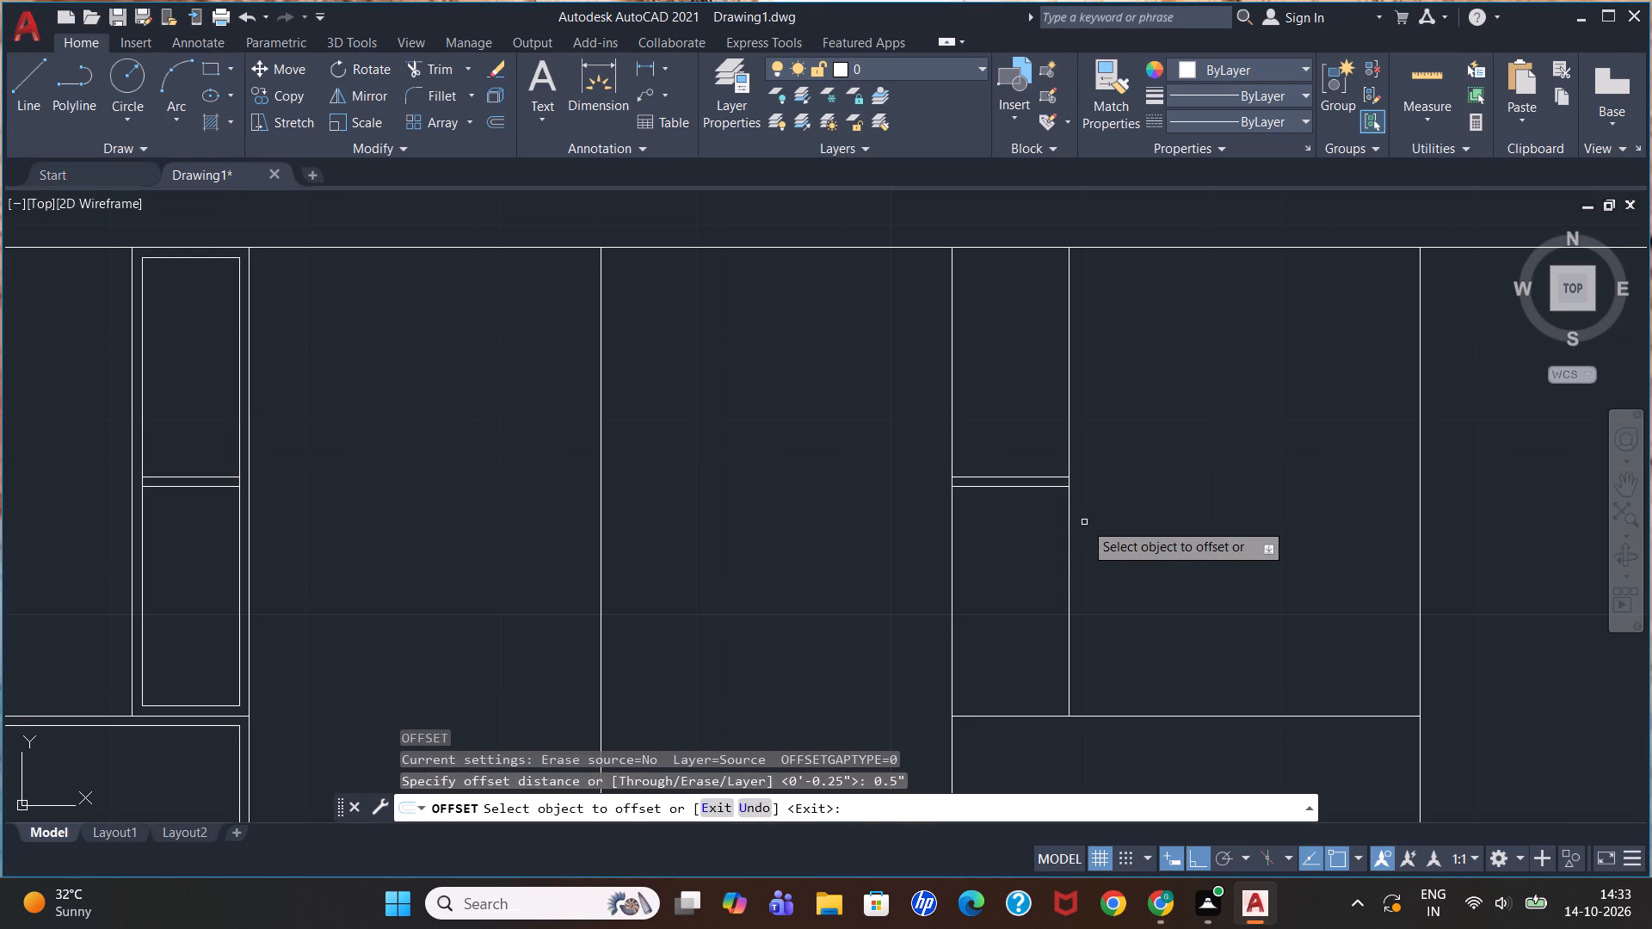
left_click(1066, 522)
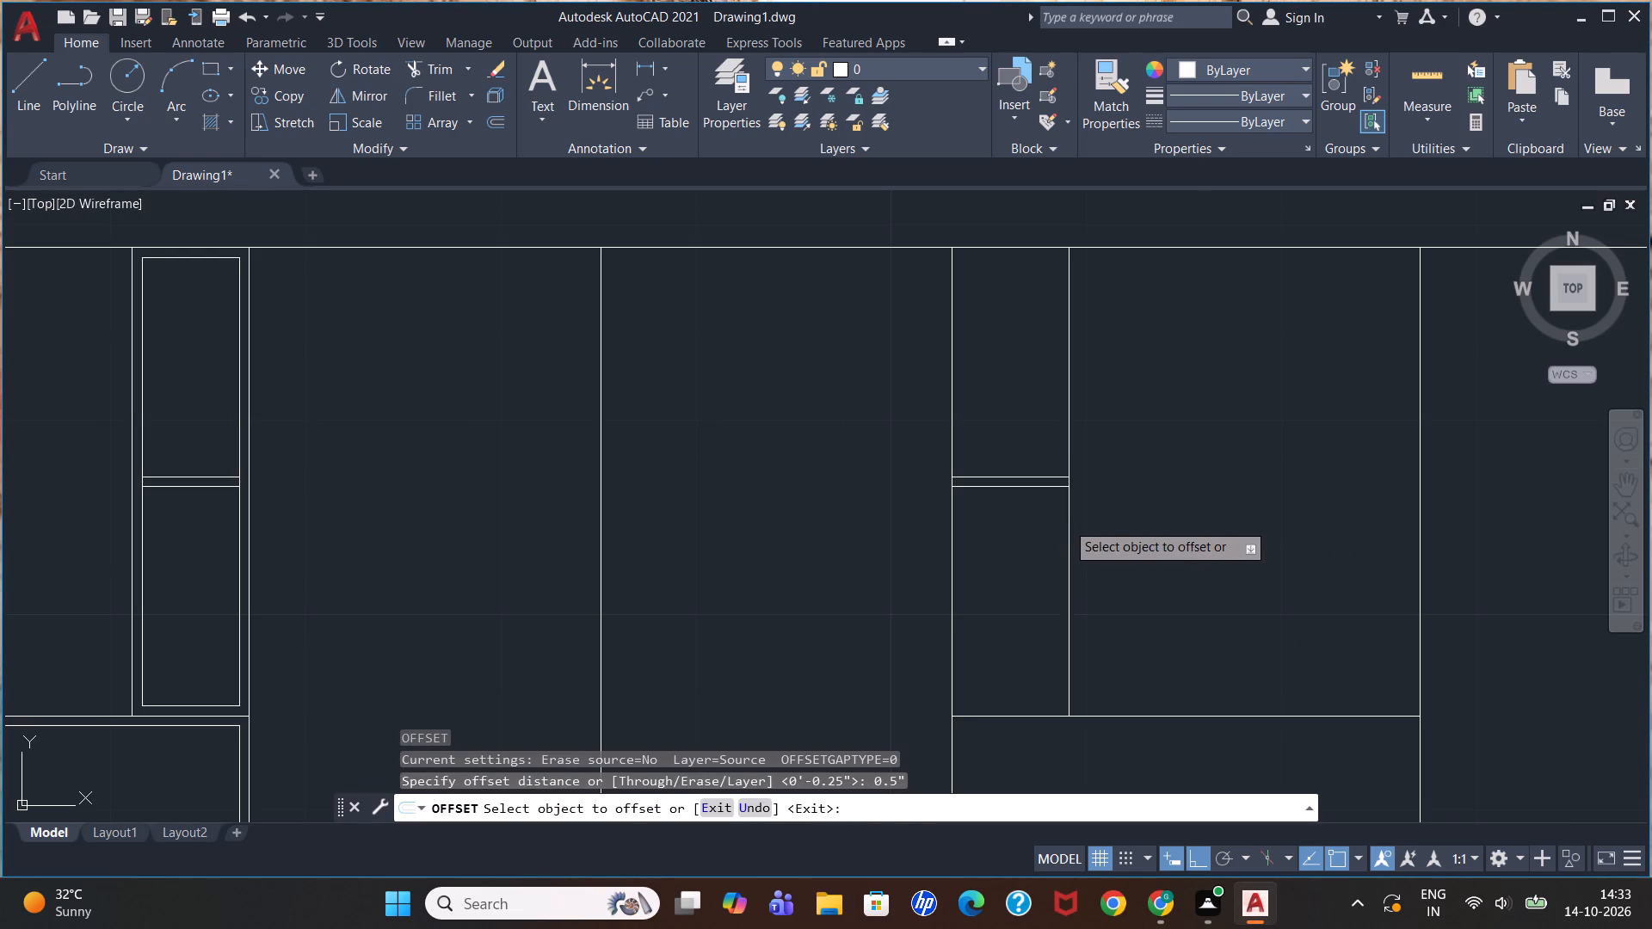
left_click(1039, 526)
left_click(952, 531)
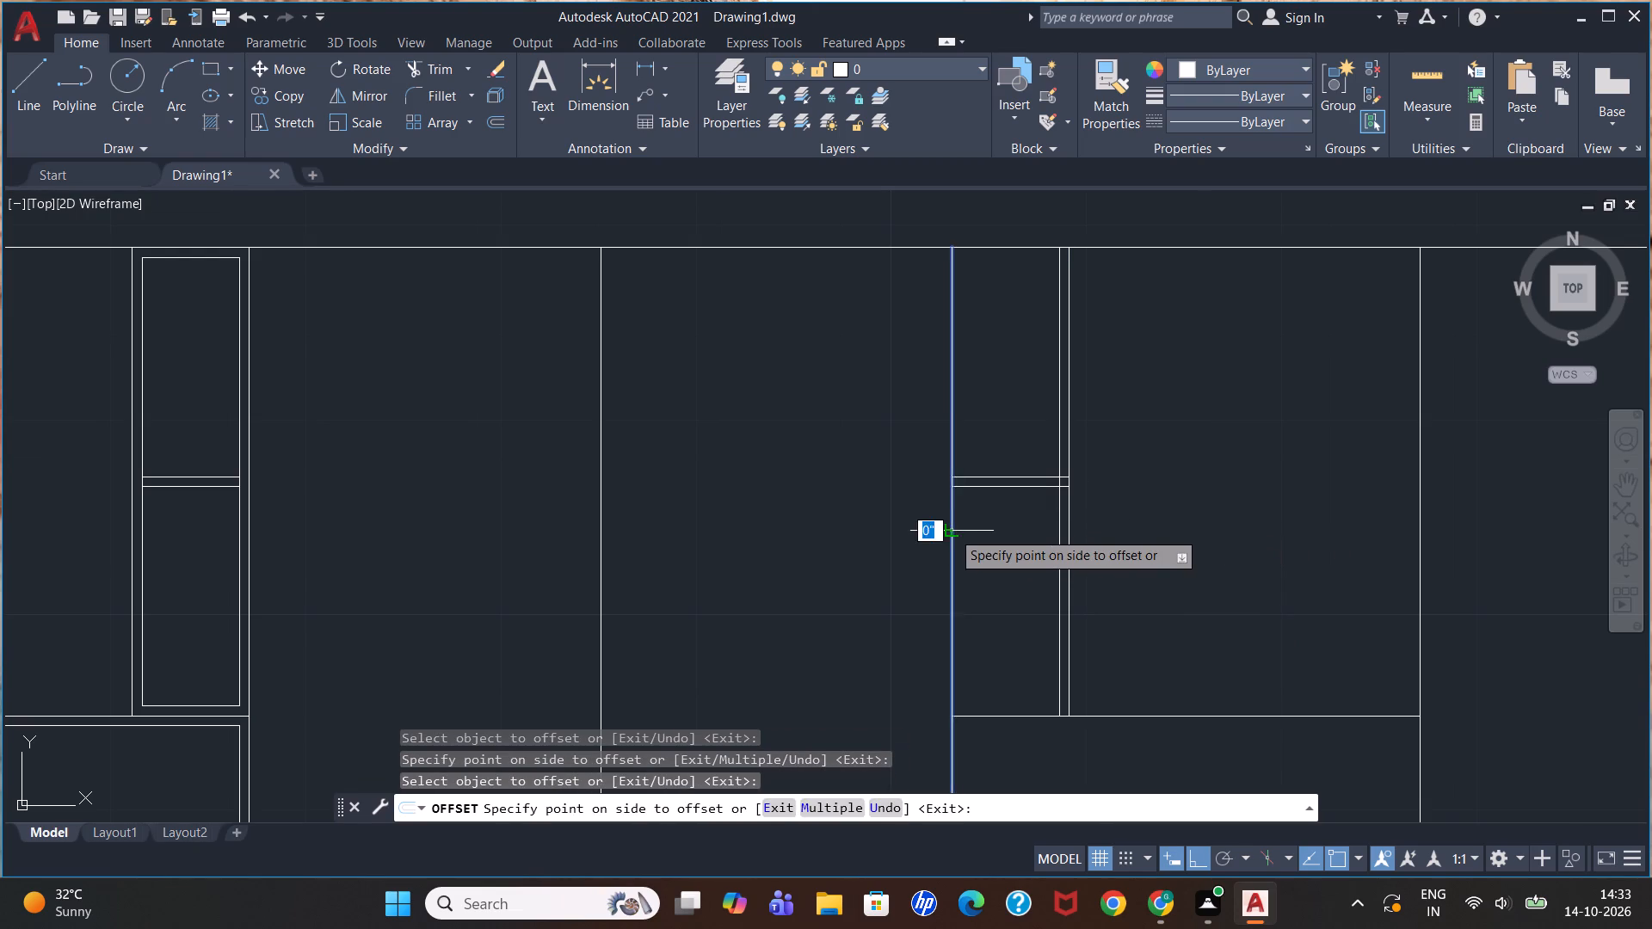
left_click(978, 534)
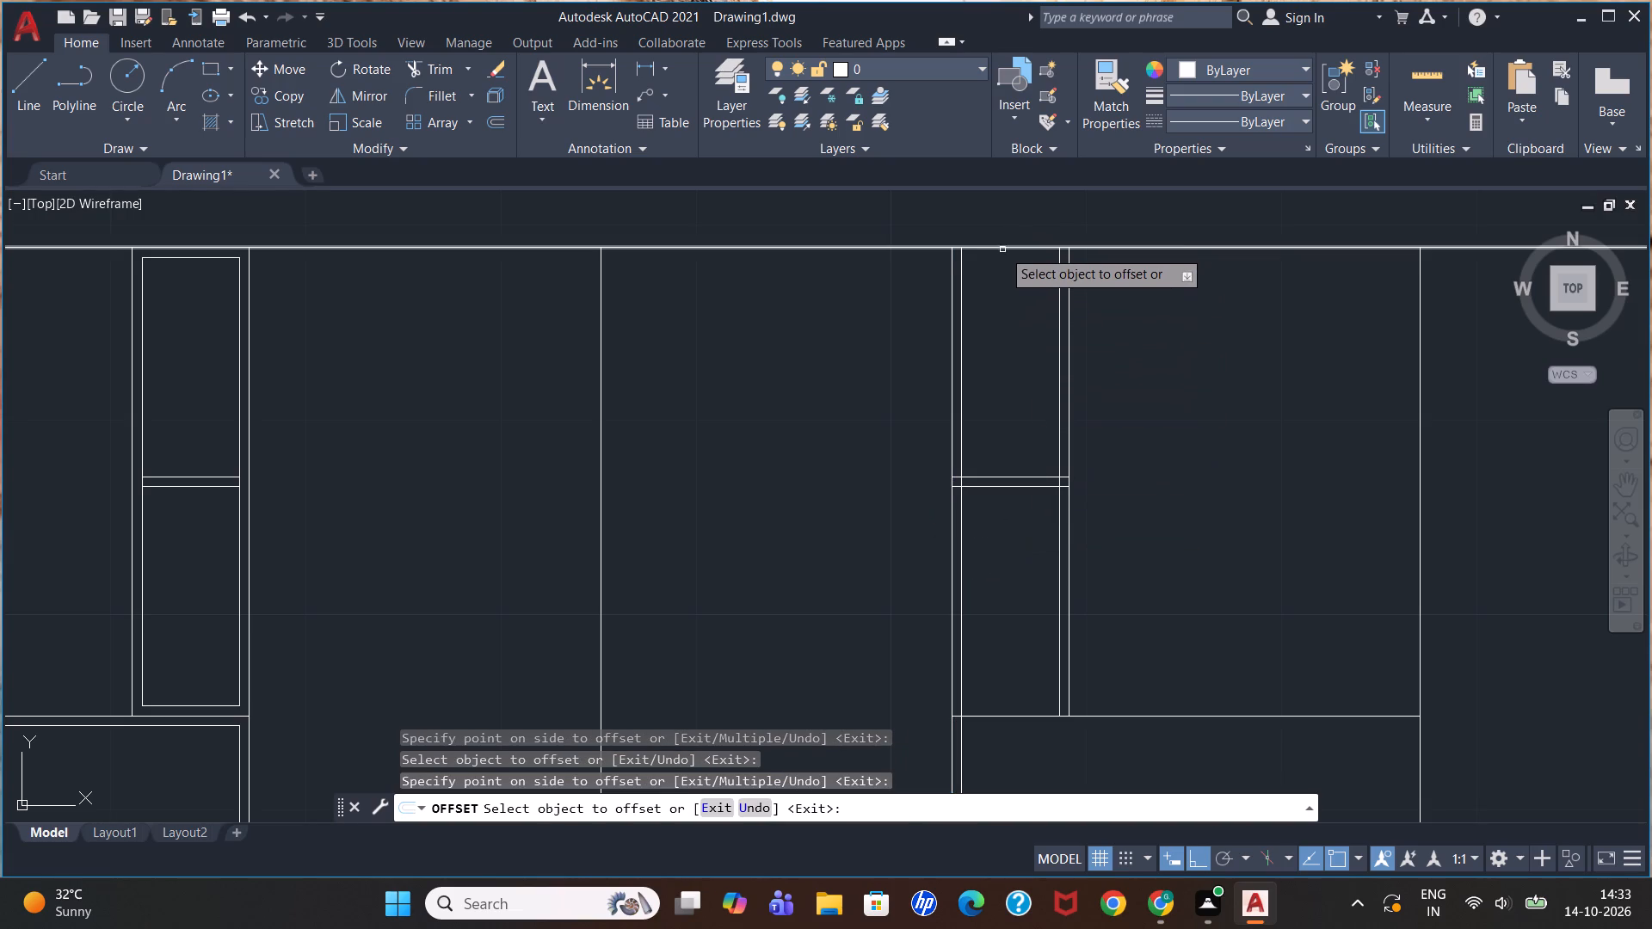
key("Escape")
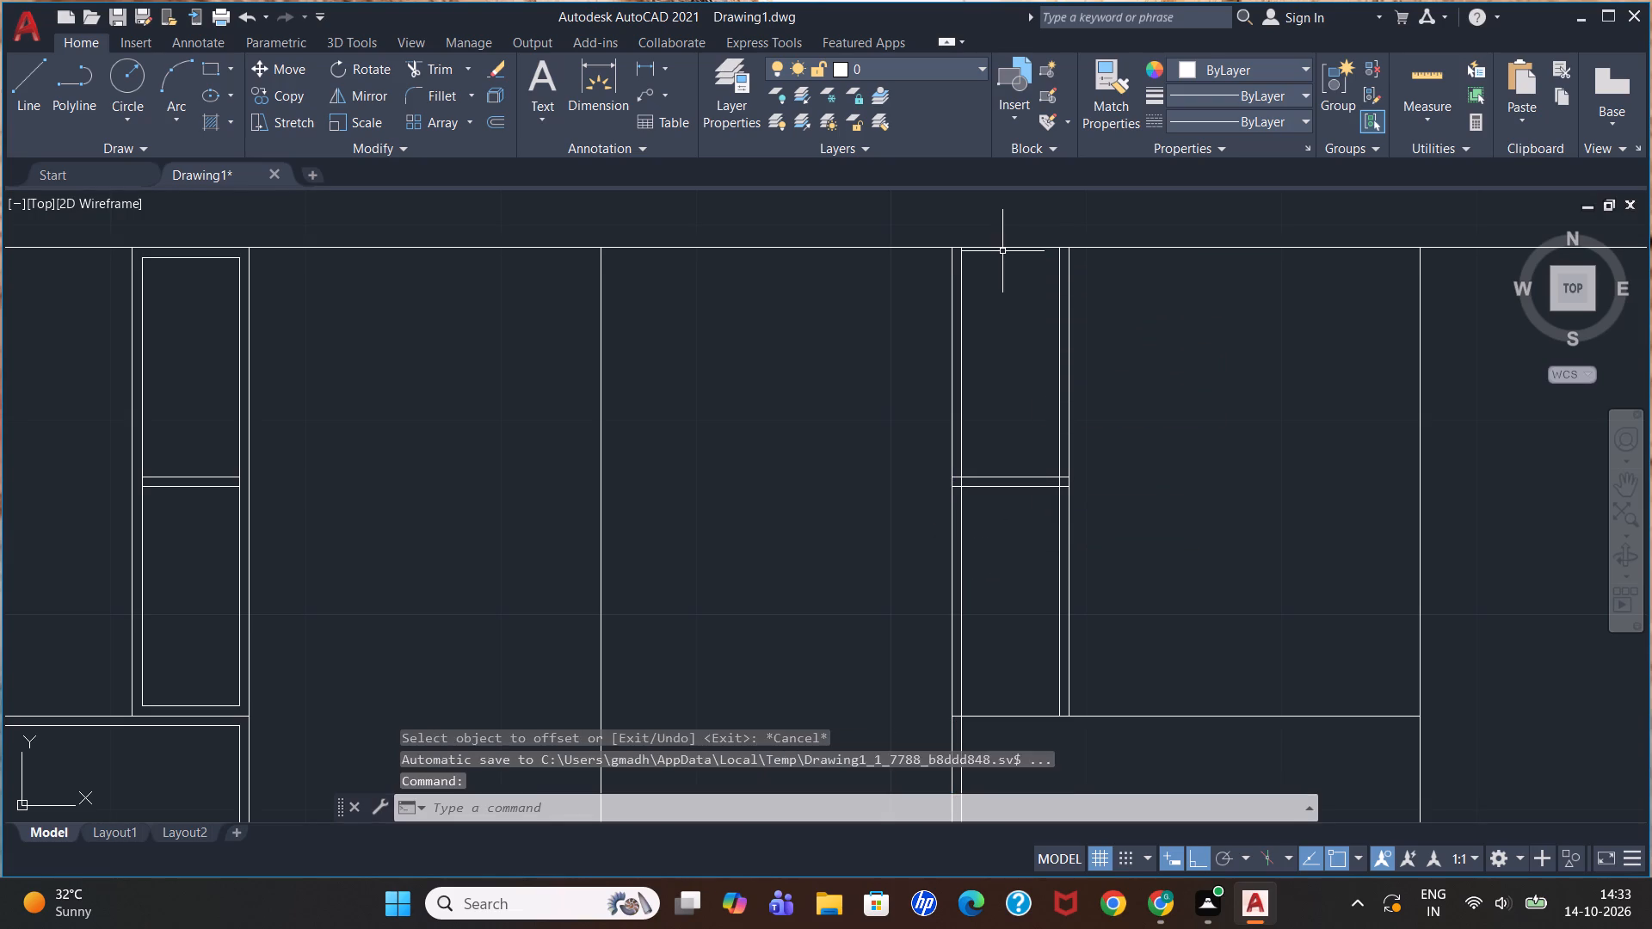
key("Escape")
key("Escape")
key("Escape")
key("Escape")
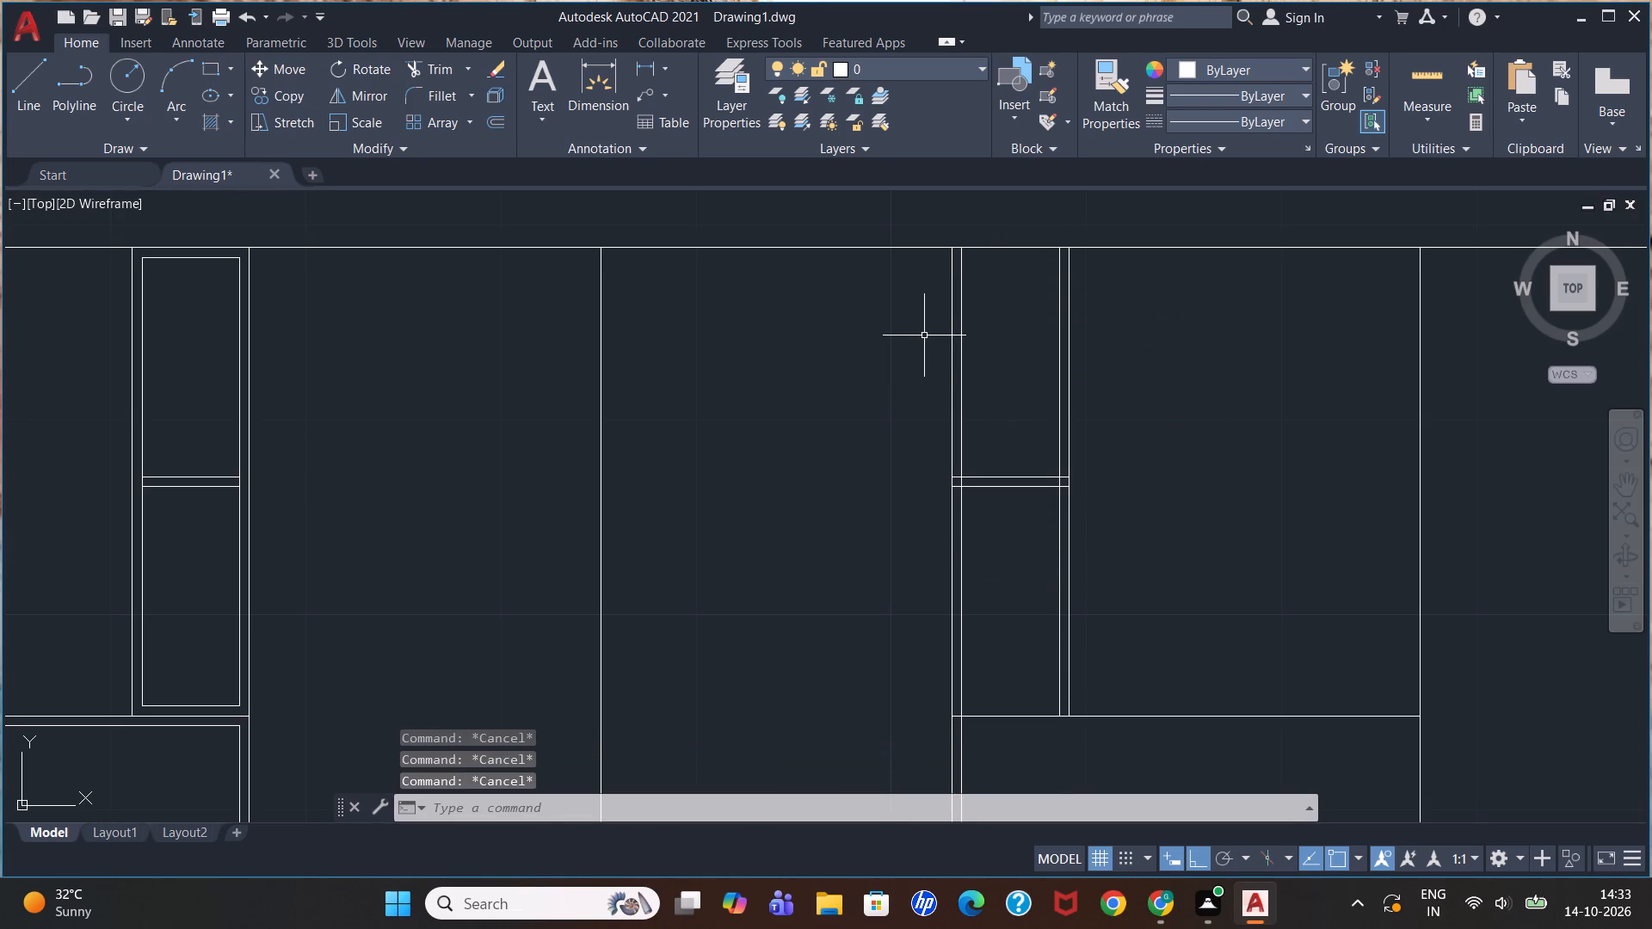
Draw a line along the second narrow compartment's top edge between its two inner side lines.
key("l")
key("Return")
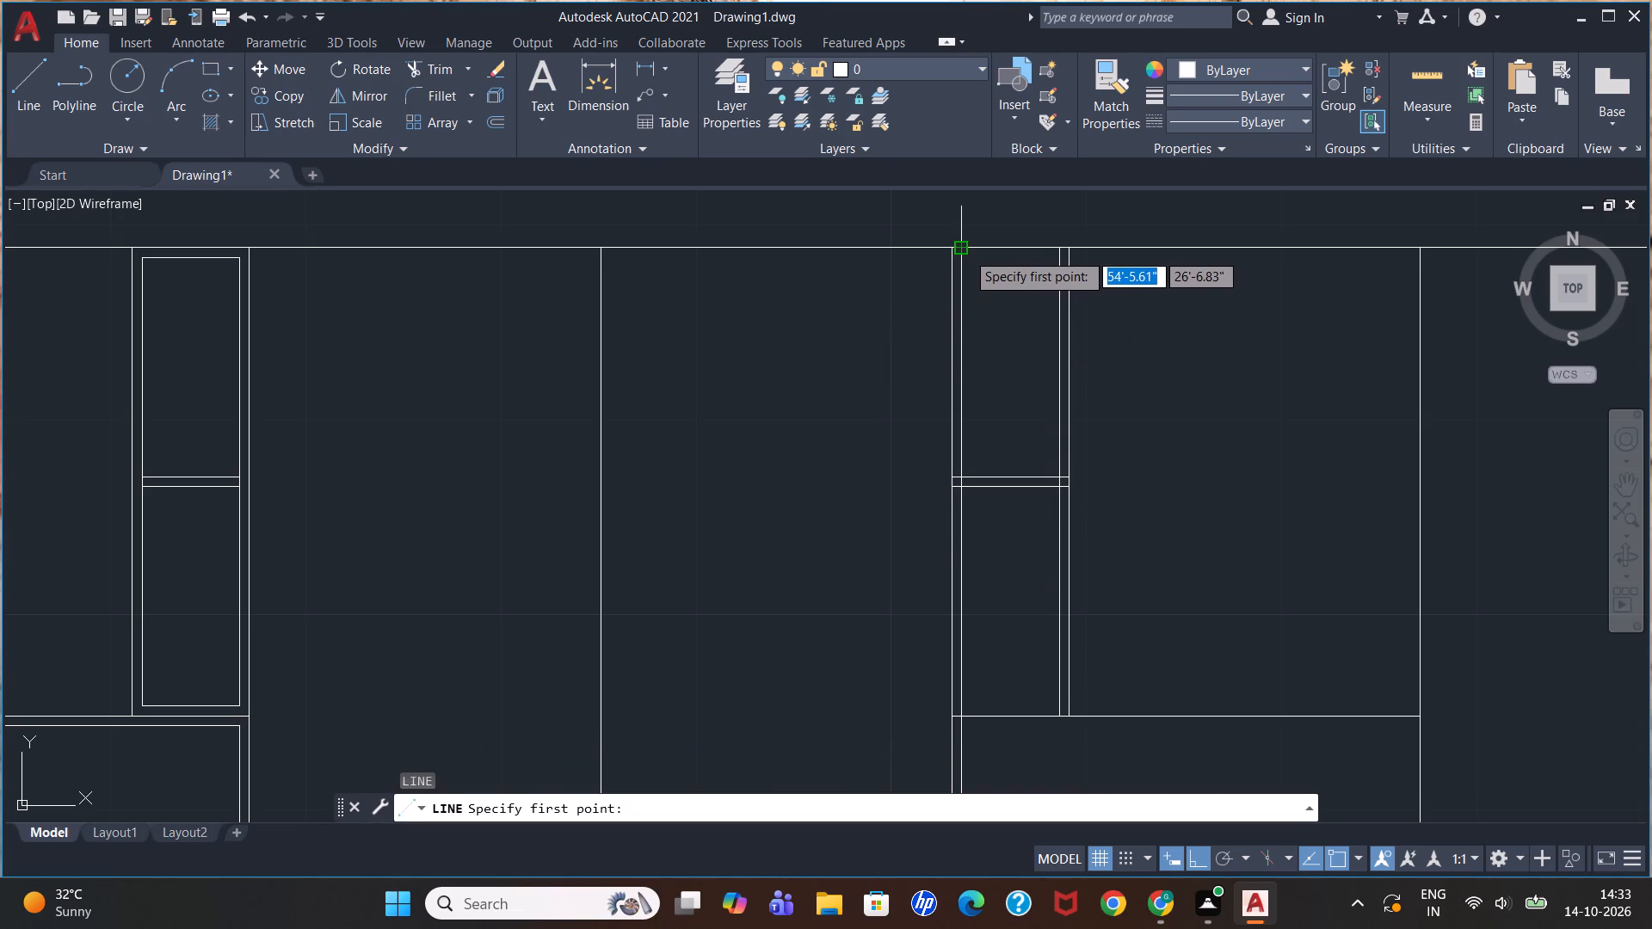
left_click(965, 251)
left_click(1057, 254)
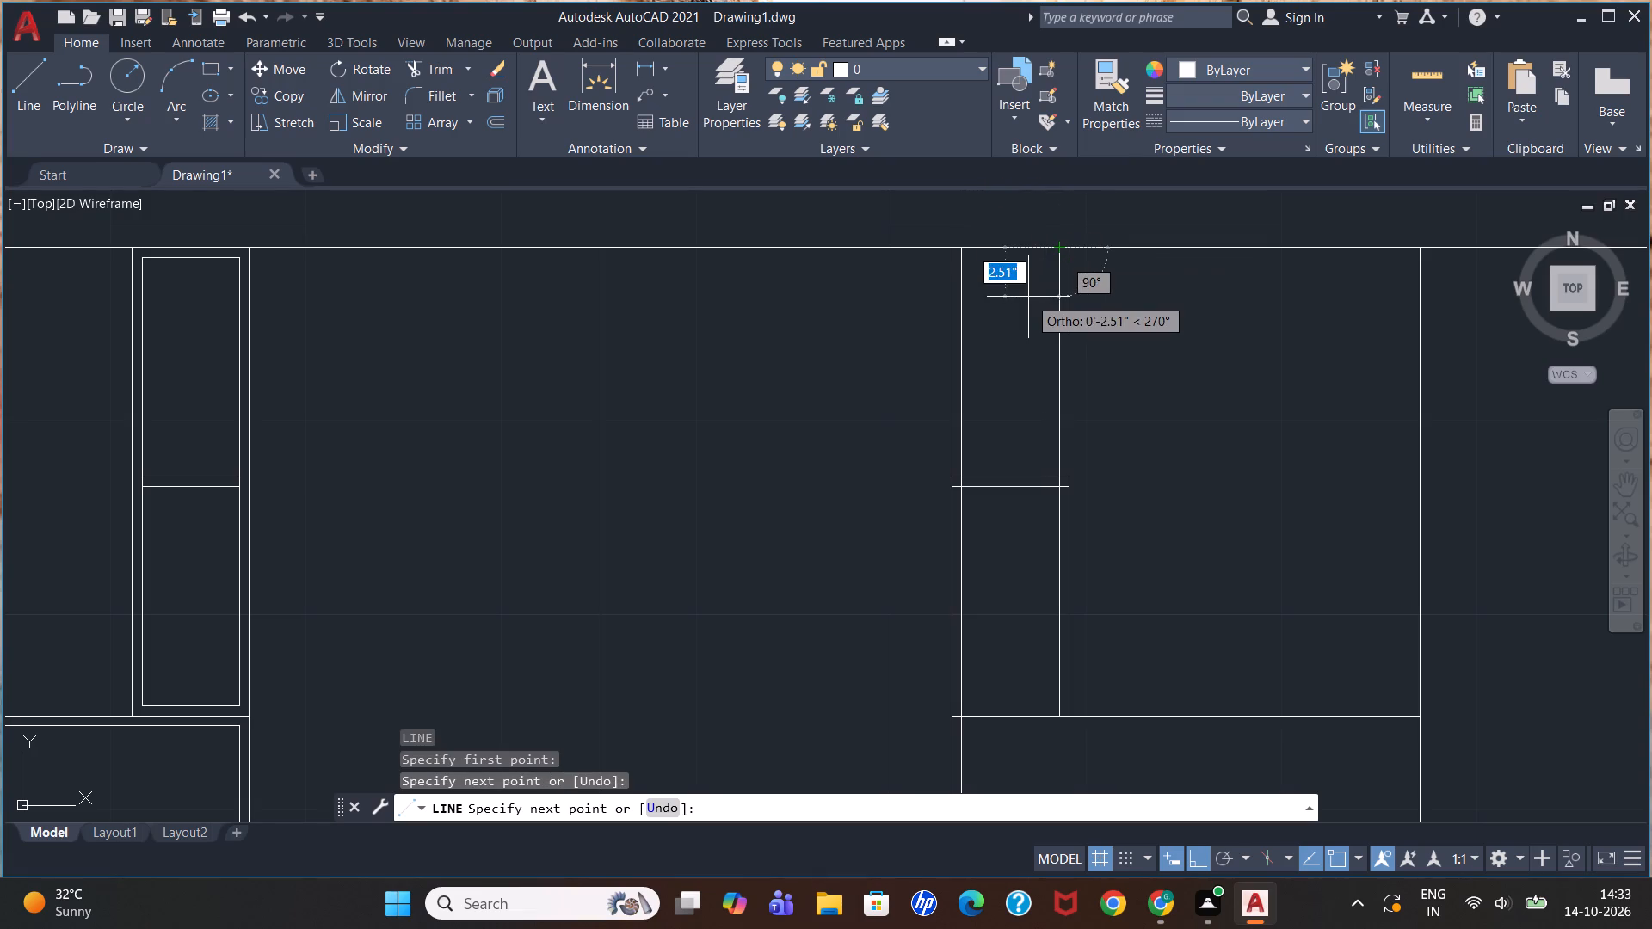
key("Escape")
Trace the second unit's lower compartment with lines along its top, right side and bottom, starting and ending at the inner left panel line.
scroll(1022, 299, "down", 1)
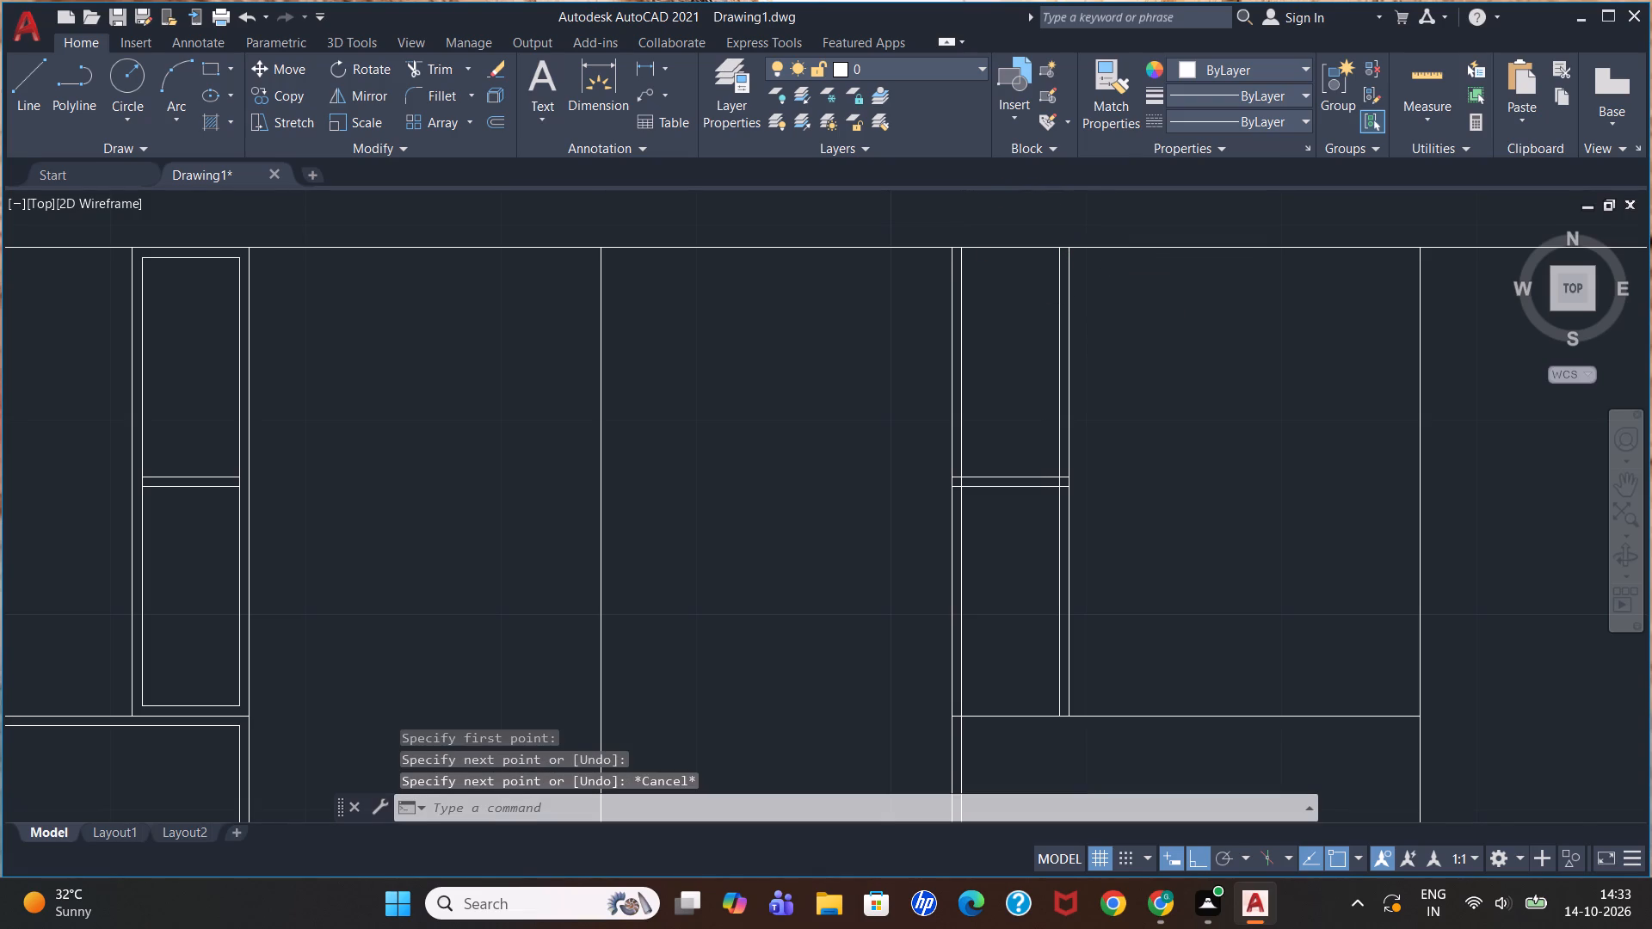
scroll(1022, 299, "down", 1)
scroll(1000, 479, "up", 2)
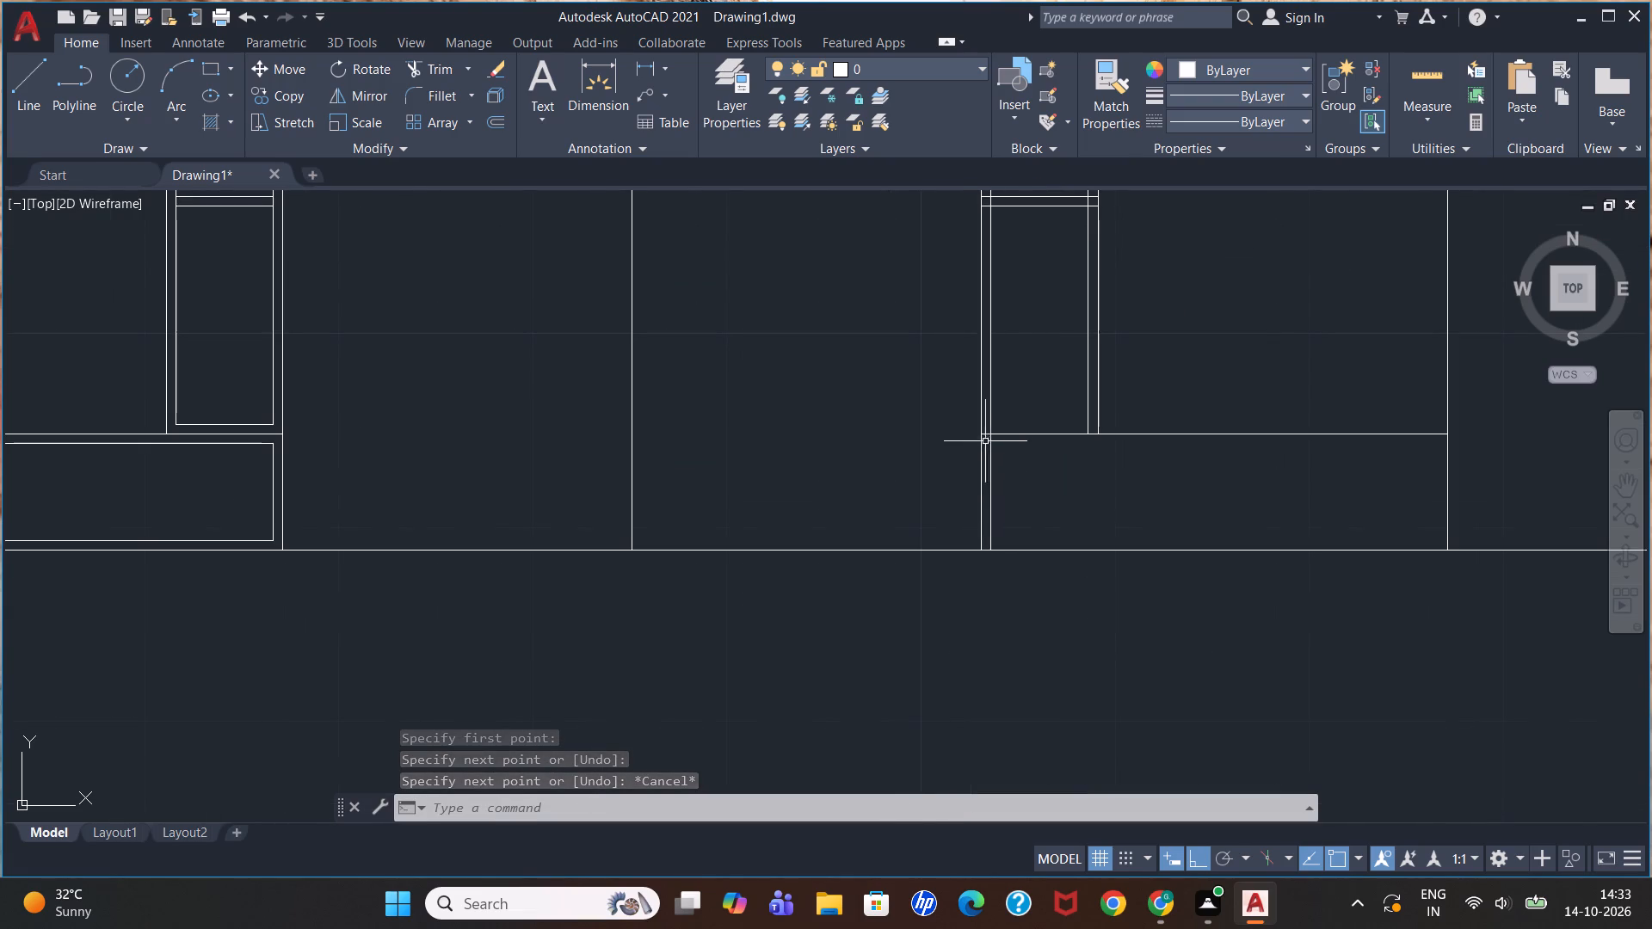
key("l")
key("Return")
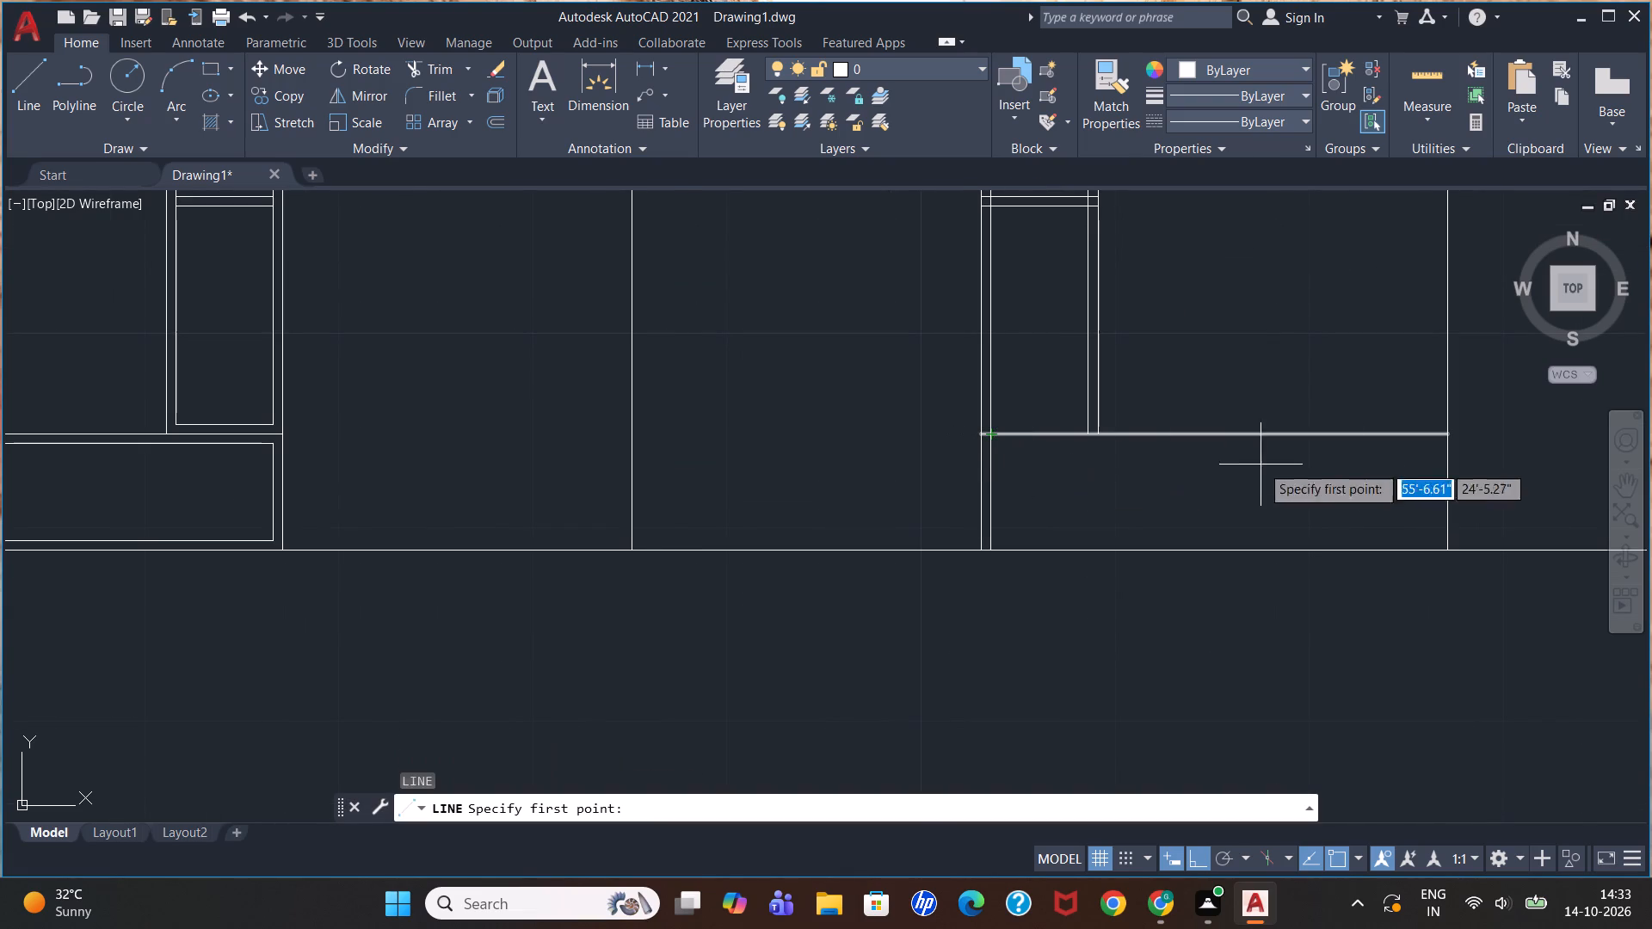
left_click(995, 436)
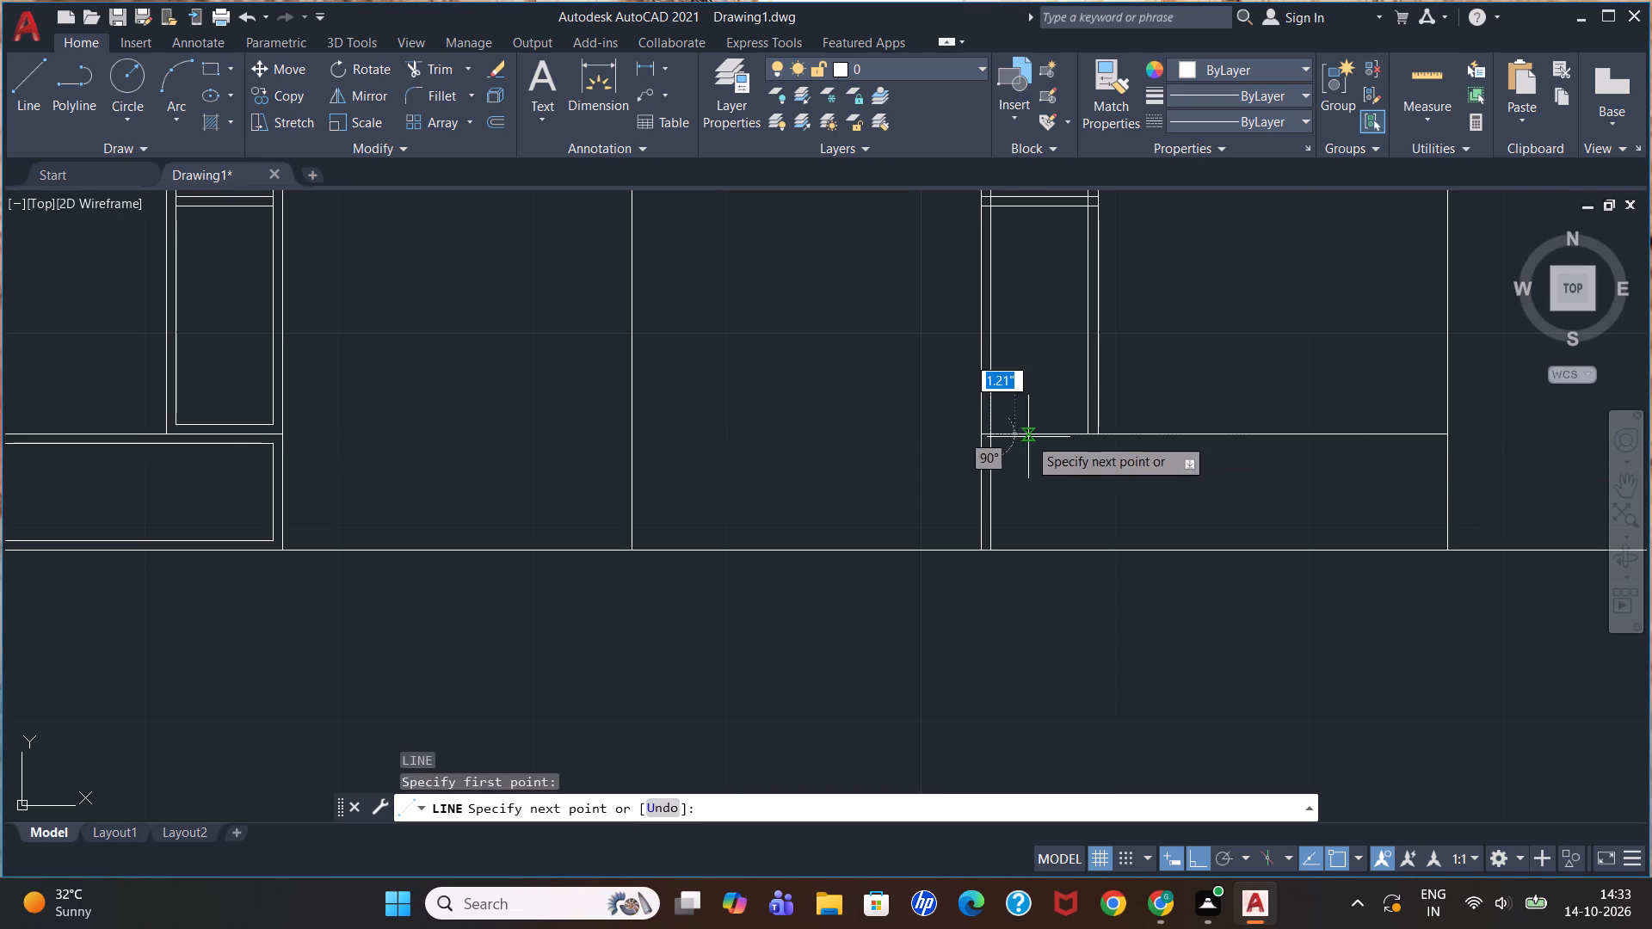
left_click(1452, 432)
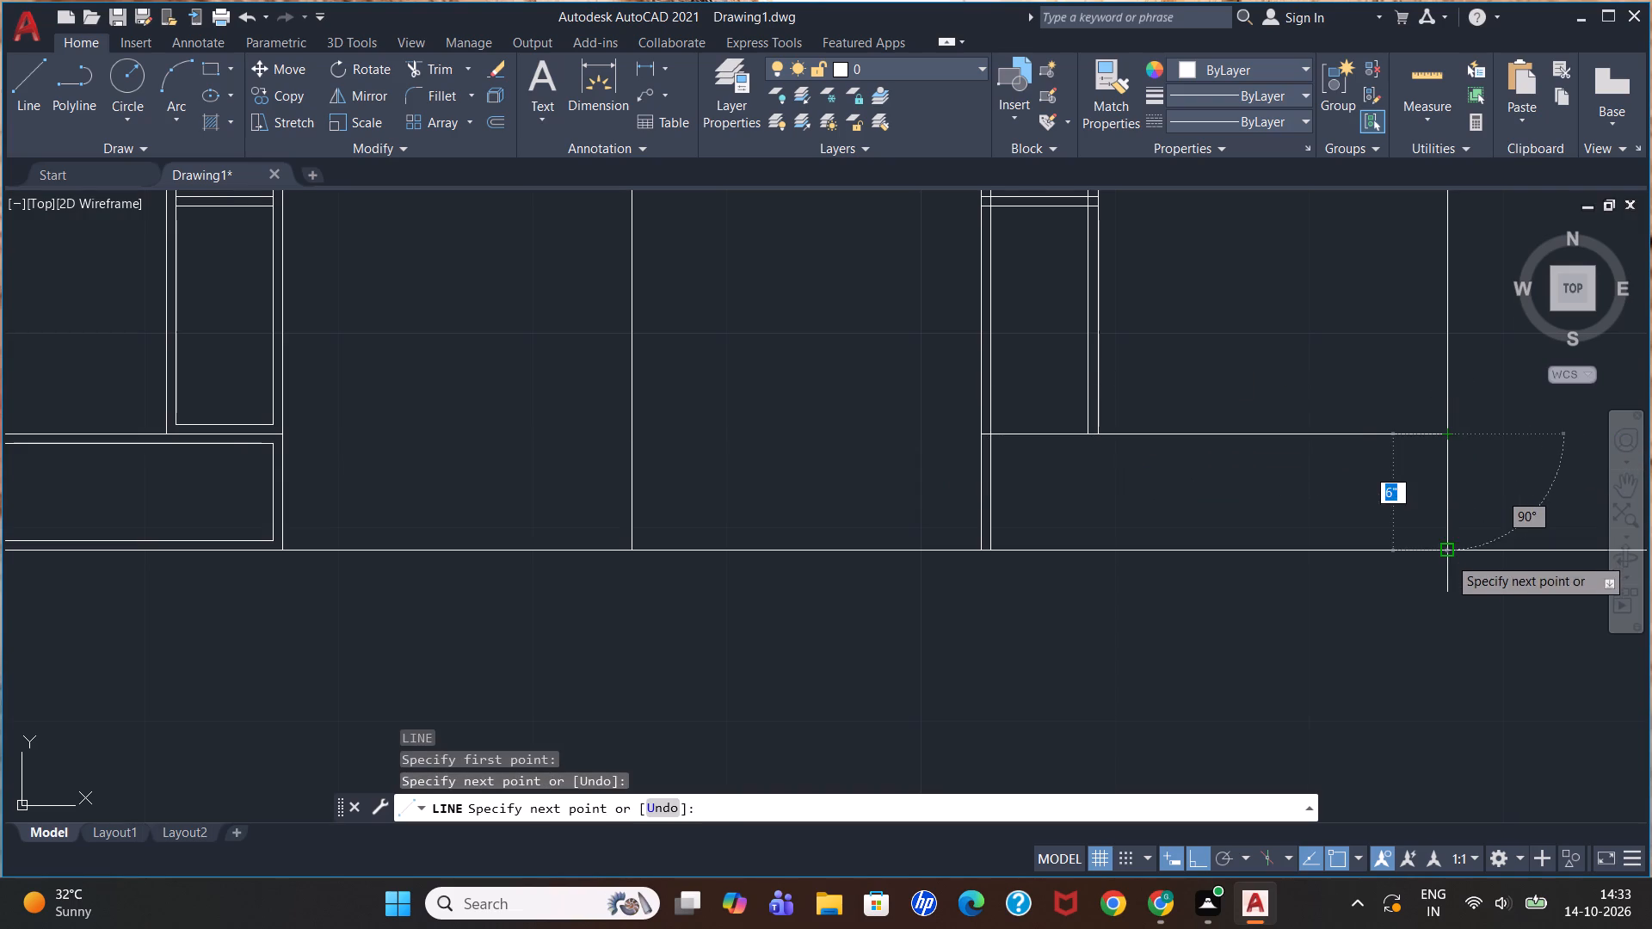
left_click(1448, 557)
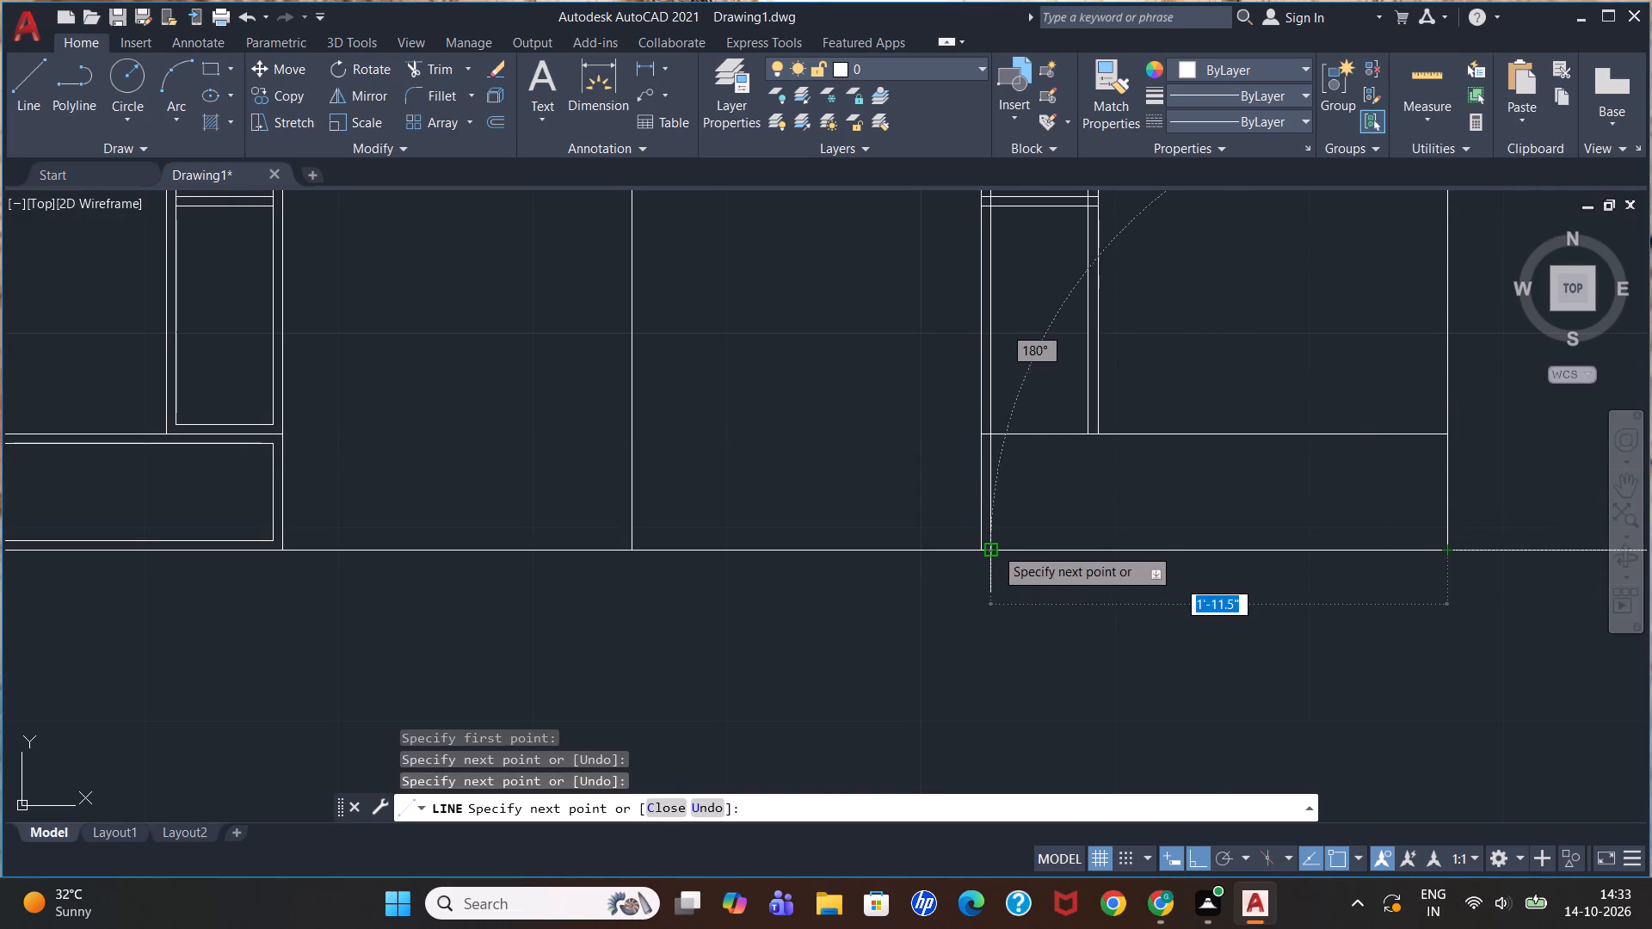
left_click(994, 546)
key("Escape")
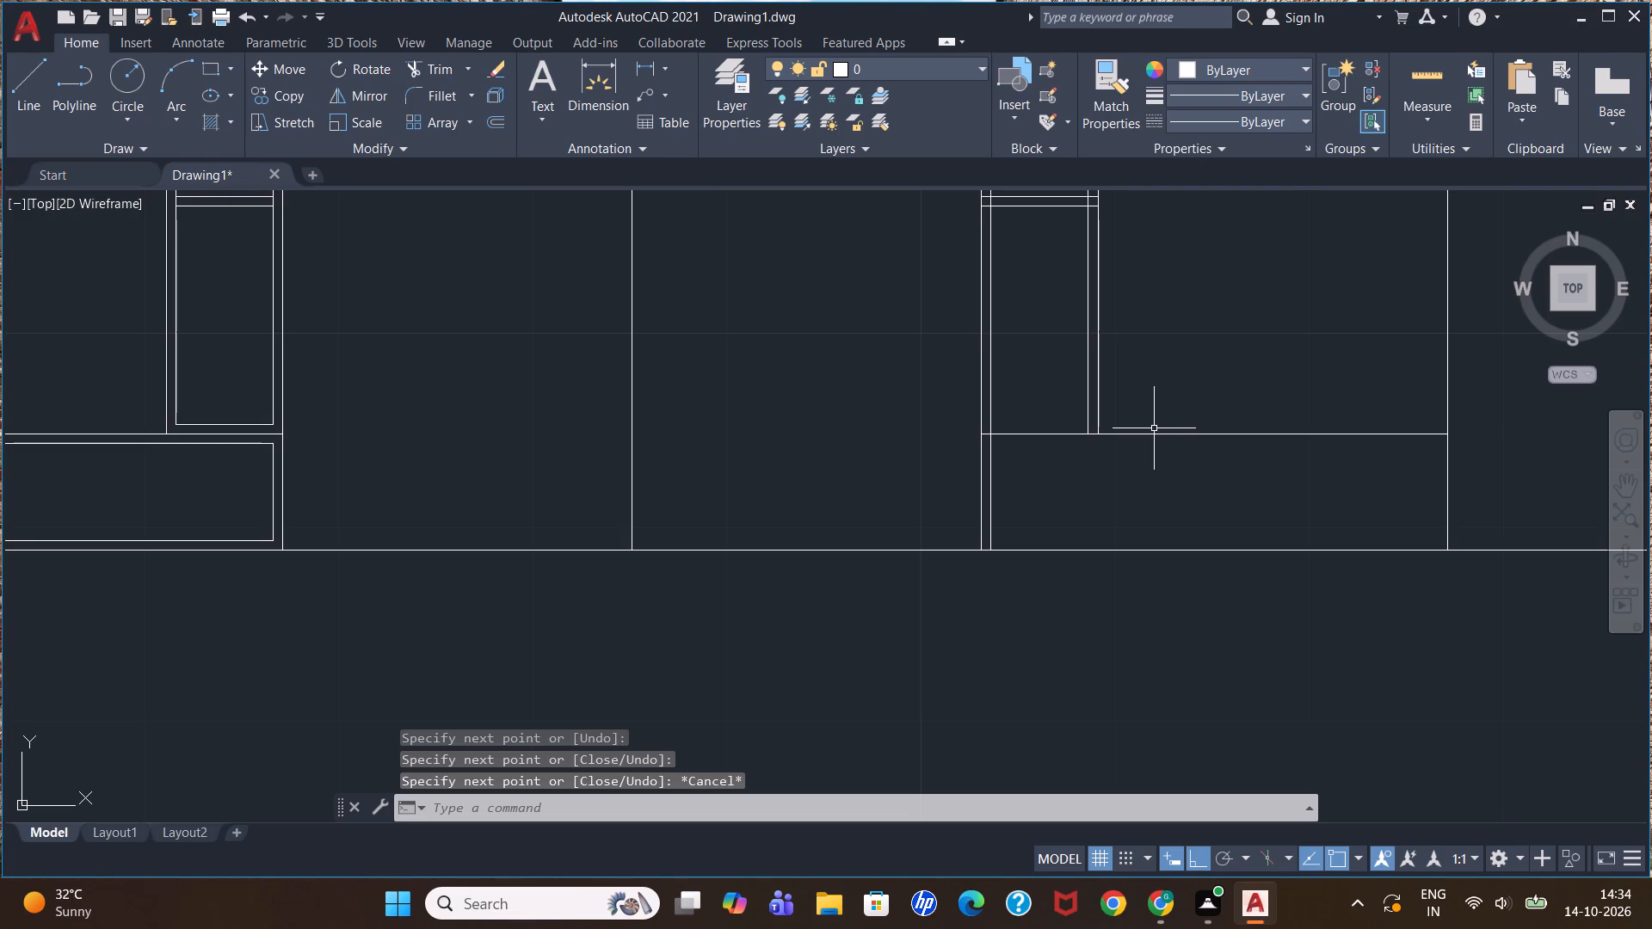
Offset the top, right and bottom lines of the second unit's lower compartment 0.5" inward.
key("o")
key("Return")
type("0.5\"")
key("Return")
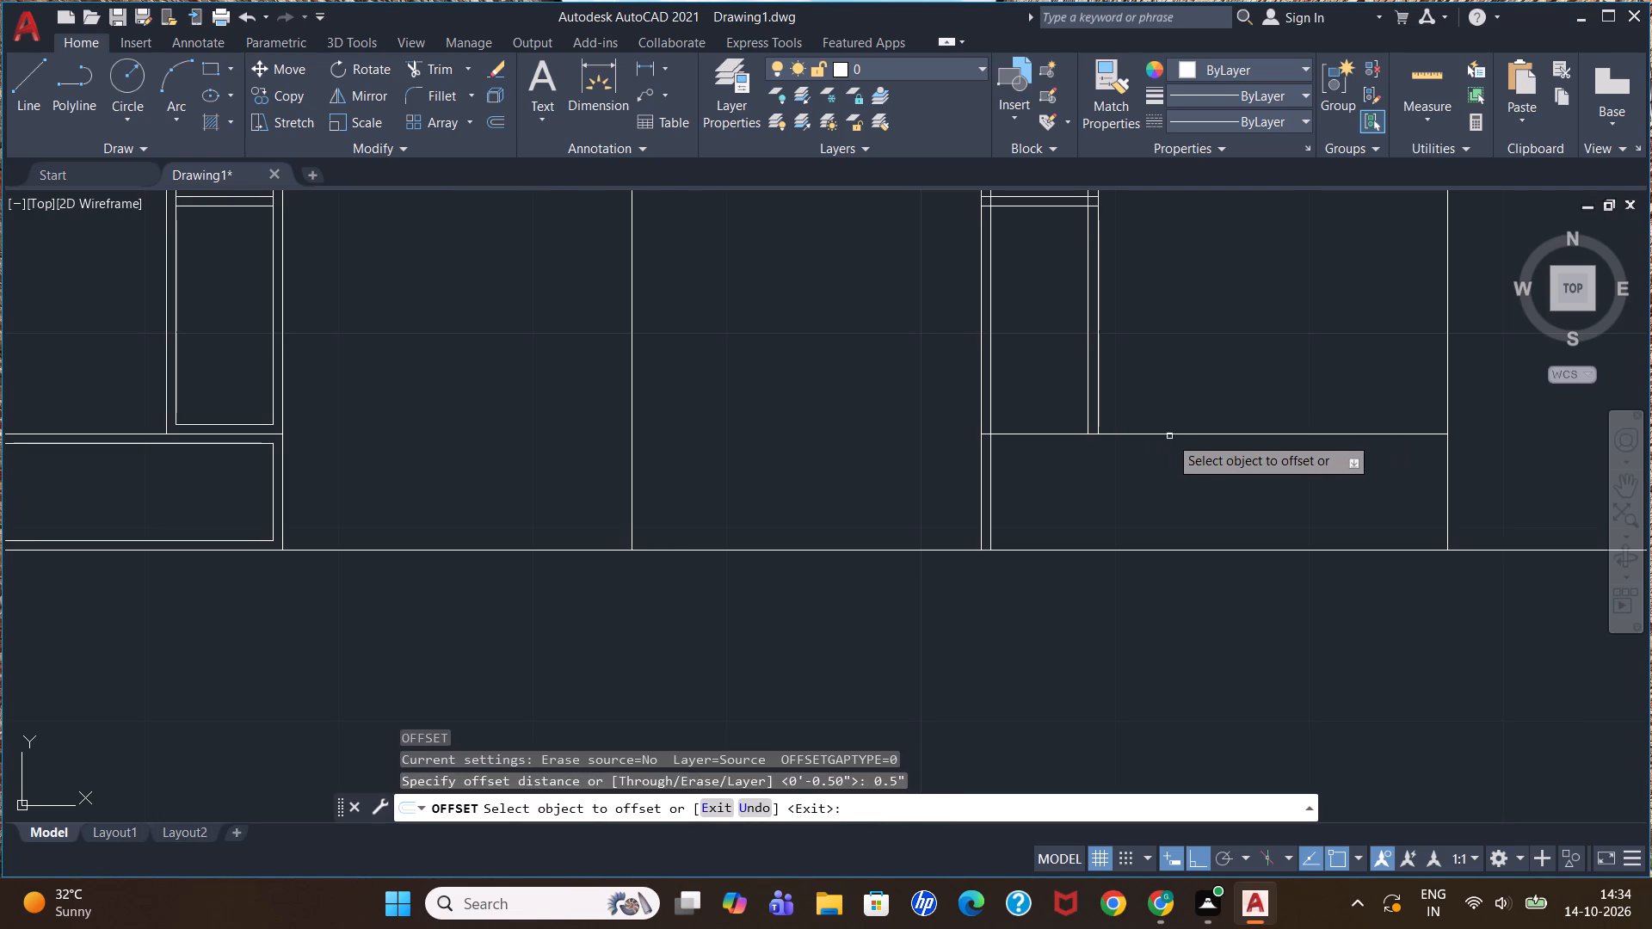
left_click(1169, 436)
left_click(1169, 465)
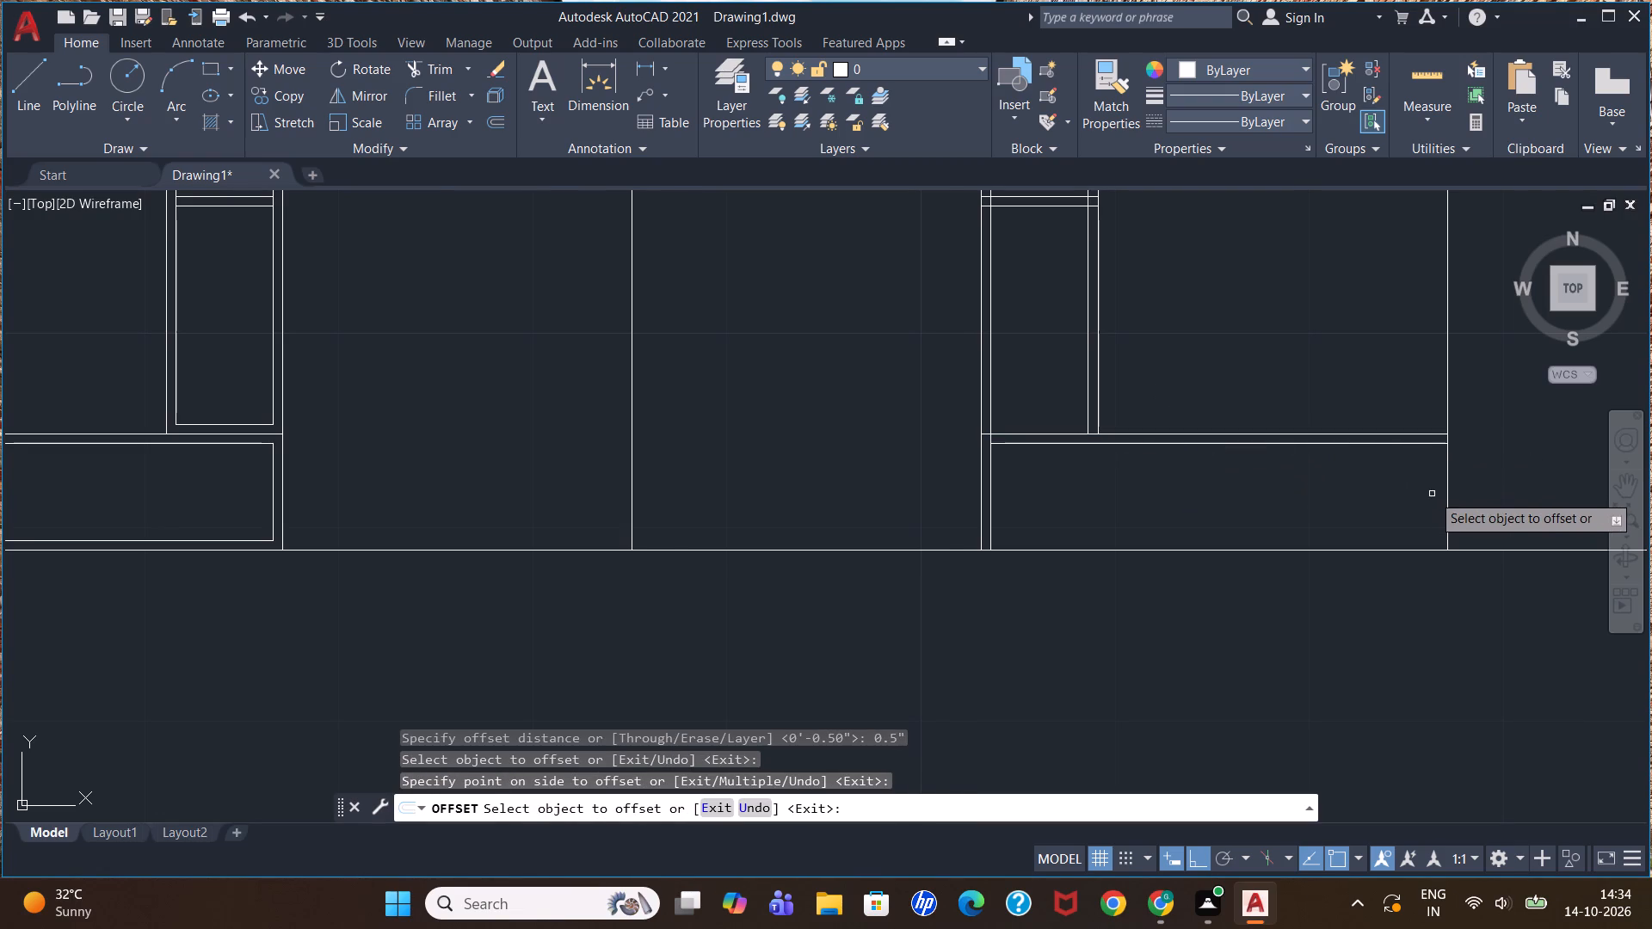
left_click(1446, 499)
left_click(1433, 499)
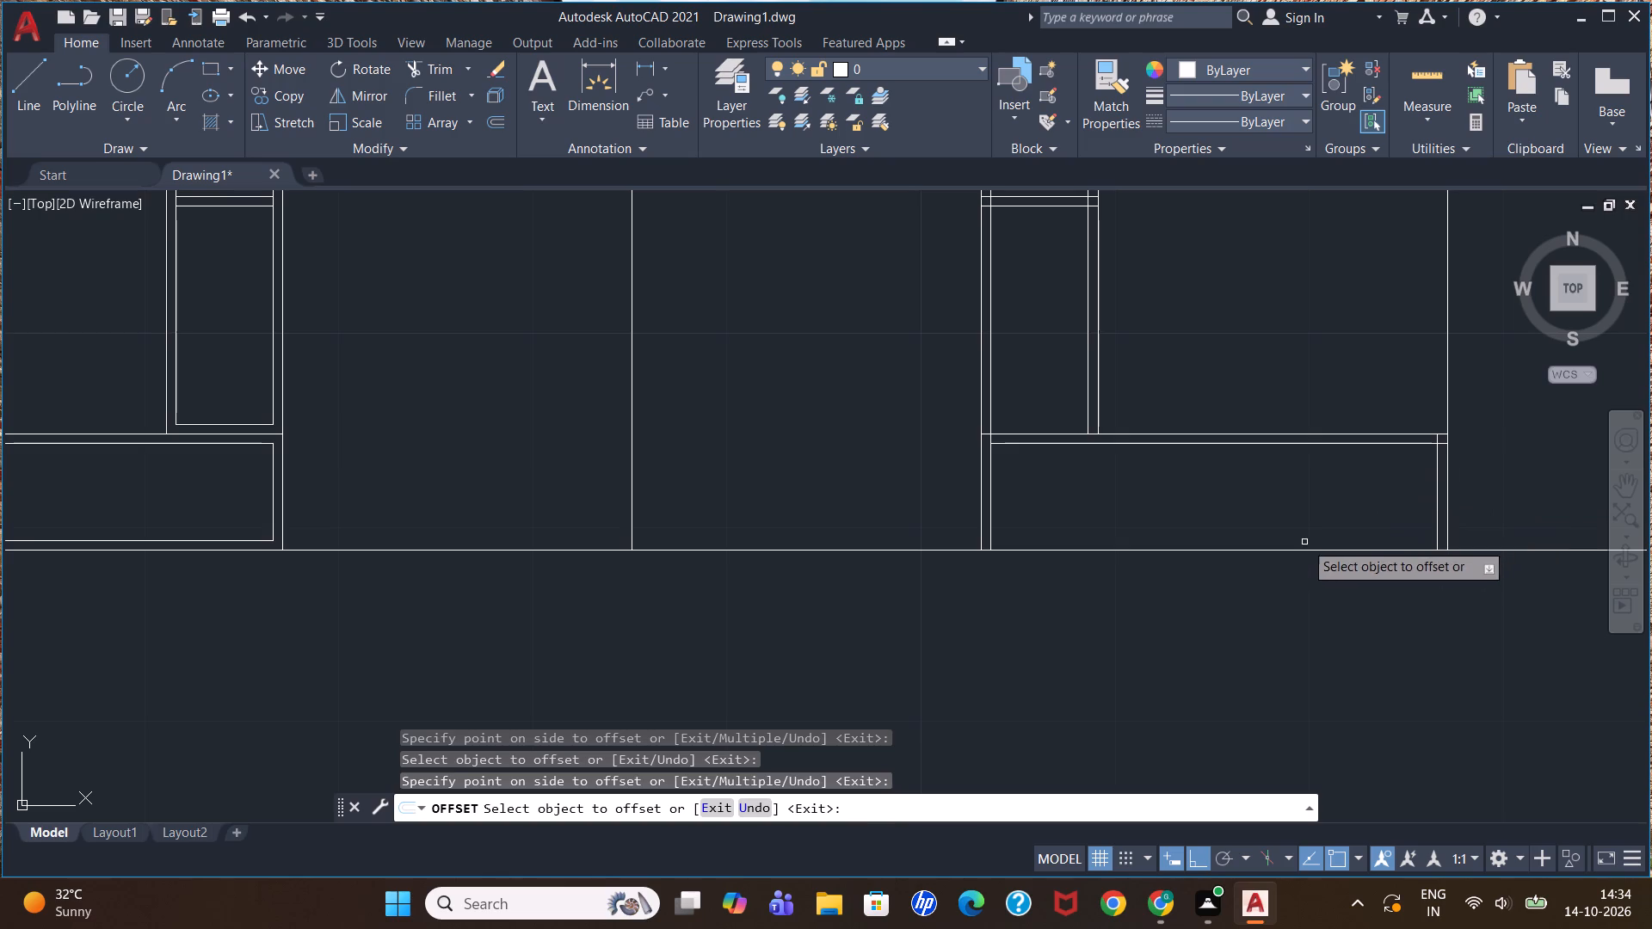
left_click(1299, 551)
left_click(1308, 524)
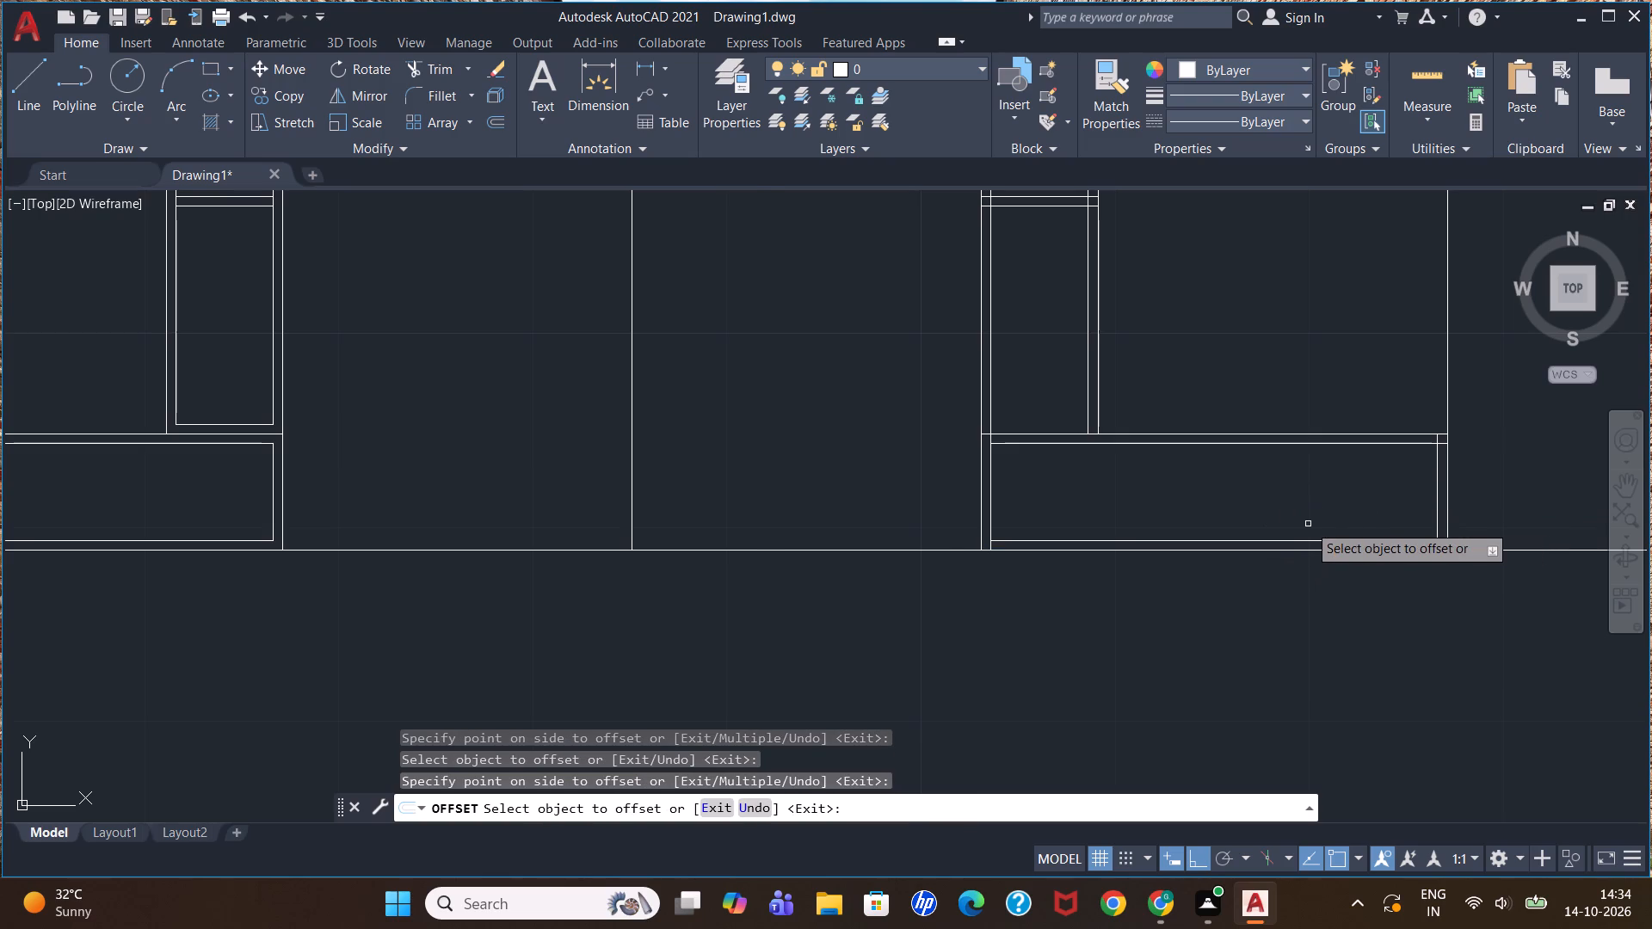
key("Escape")
key("Escape")
key("Escape")
key("Escape")
key("Escape")
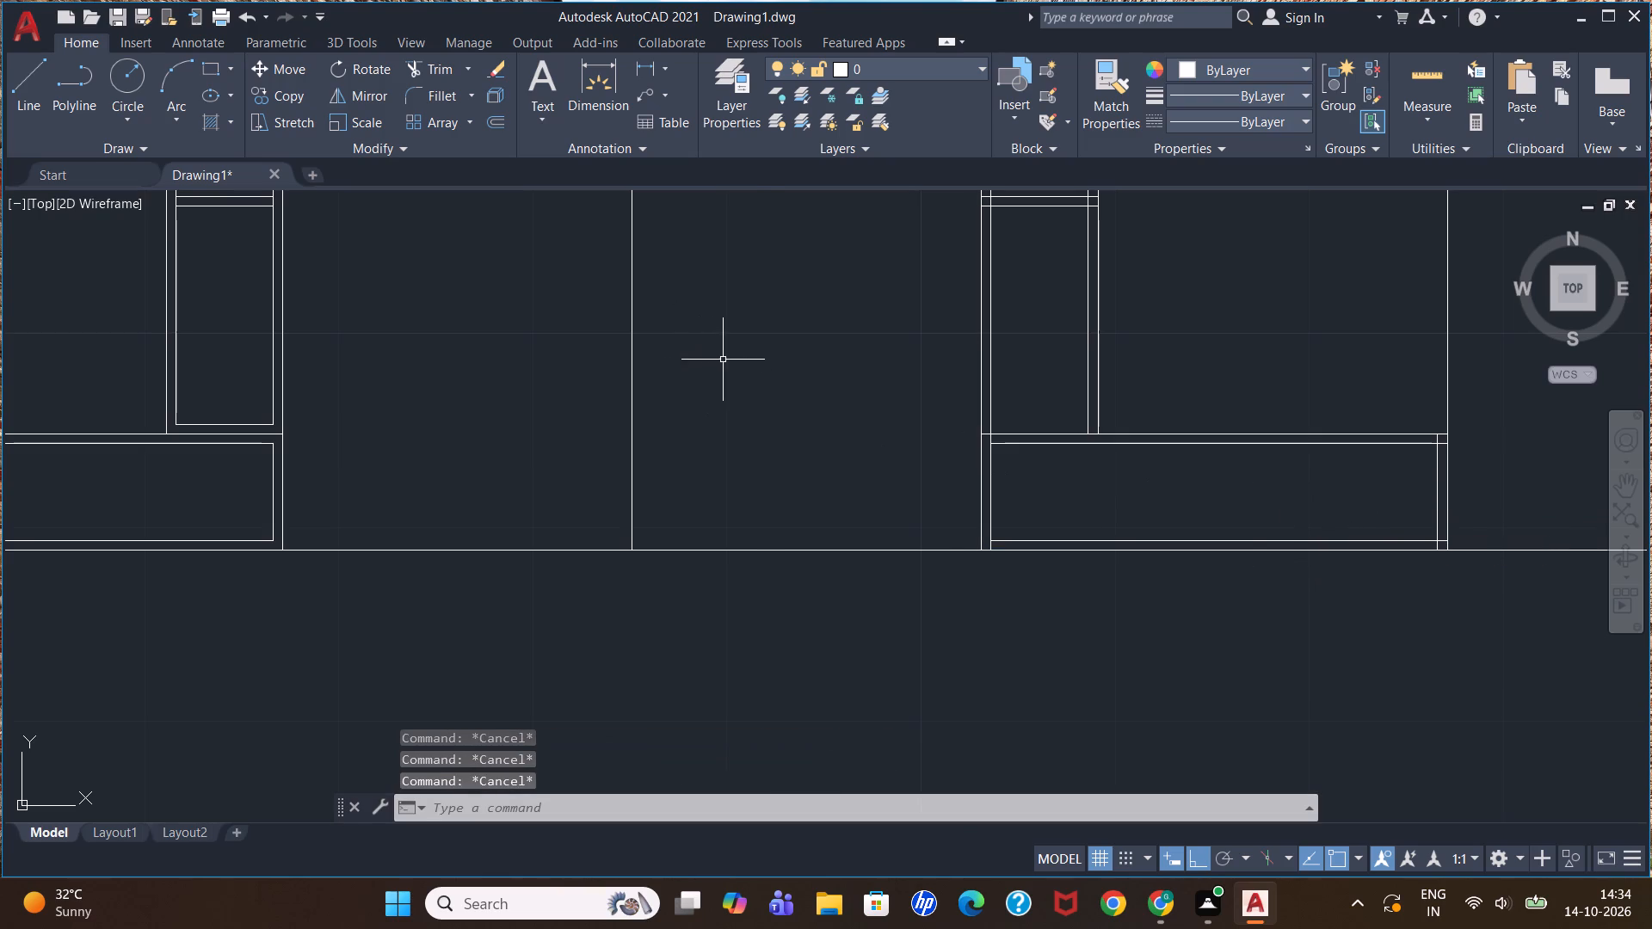
Draw a line along the second narrow compartment's bottom edge between its two inner side lines.
scroll(183, 428, "up", 2)
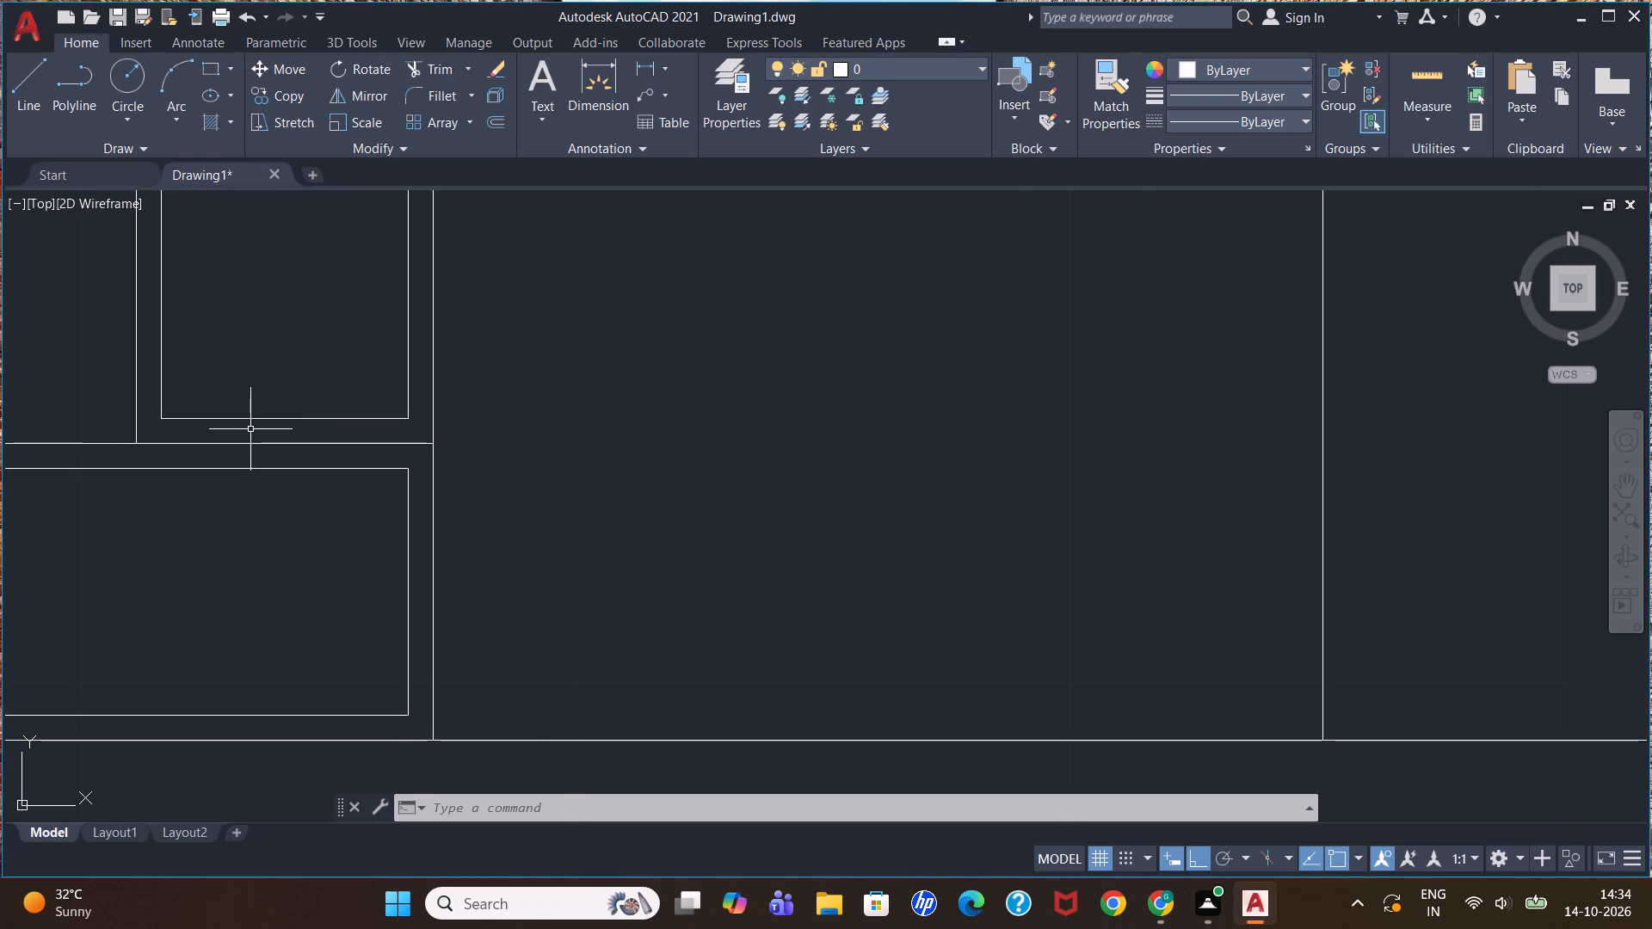
scroll(250, 429, "down", 4)
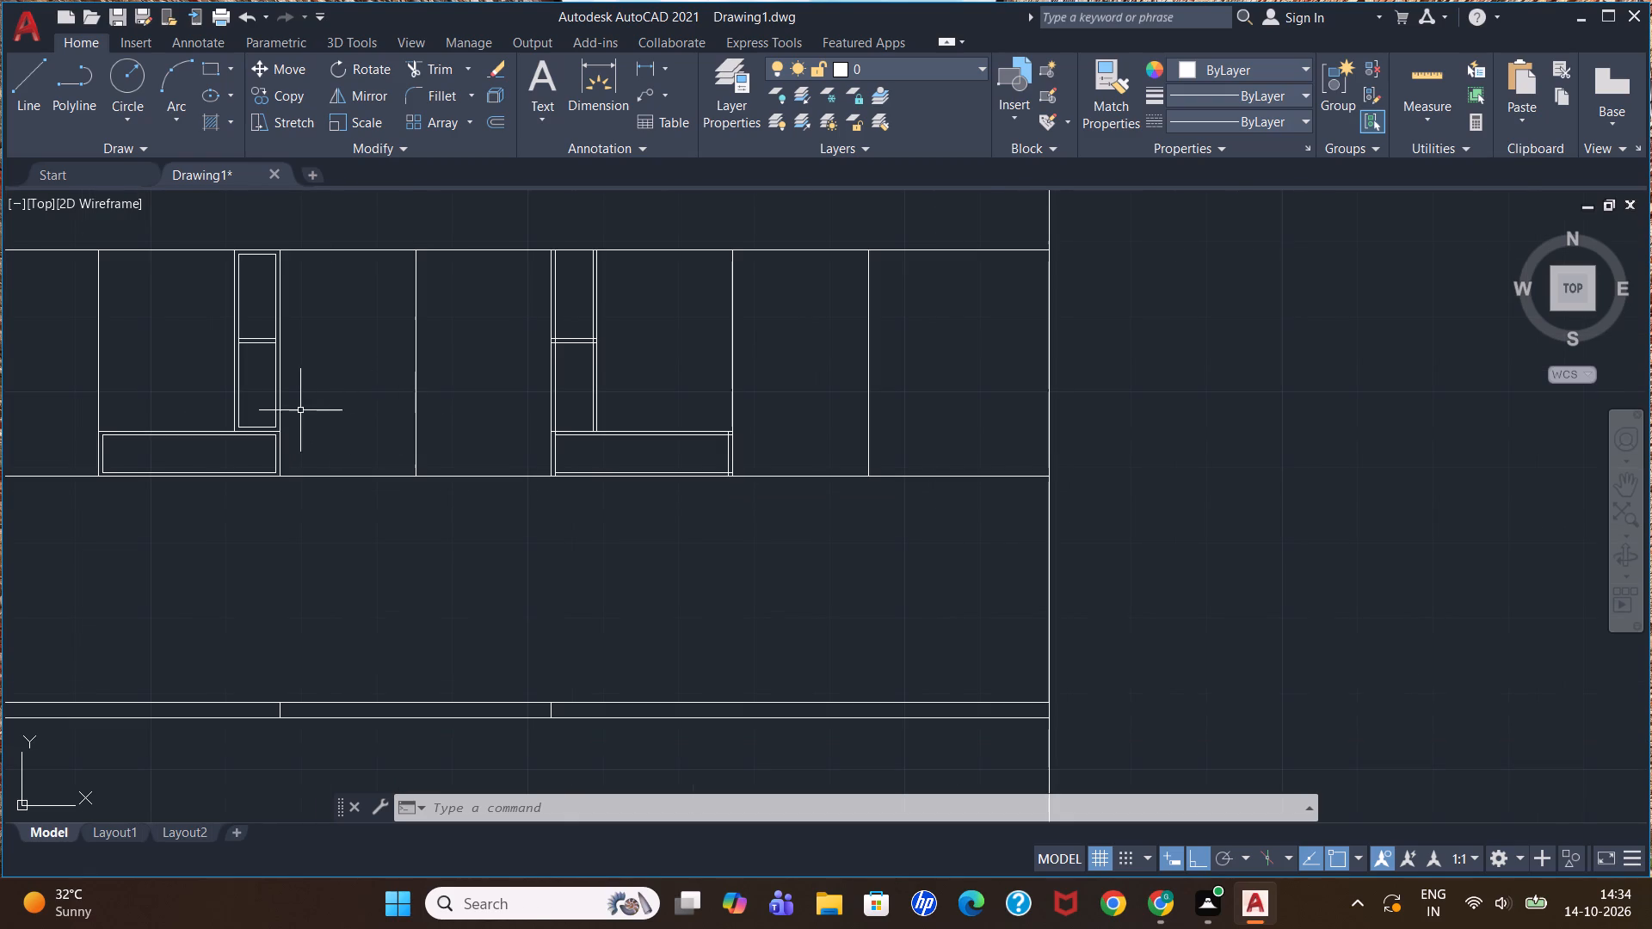
scroll(300, 407, "up", 1)
scroll(207, 450, "up", 1)
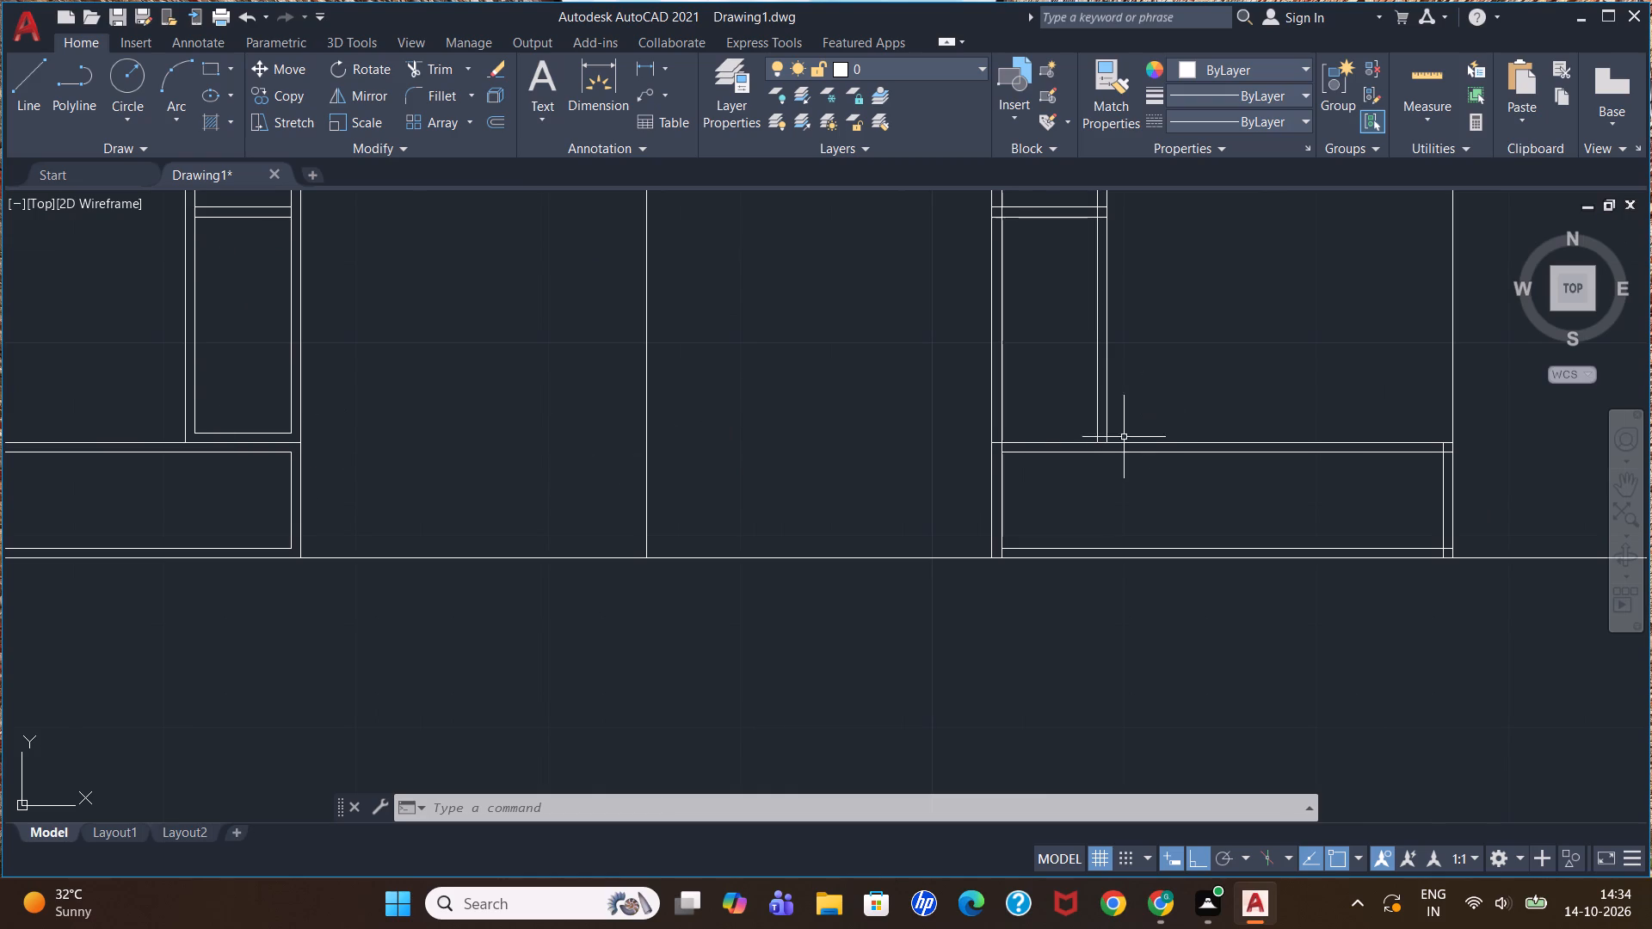
scroll(1057, 430, "up", 1)
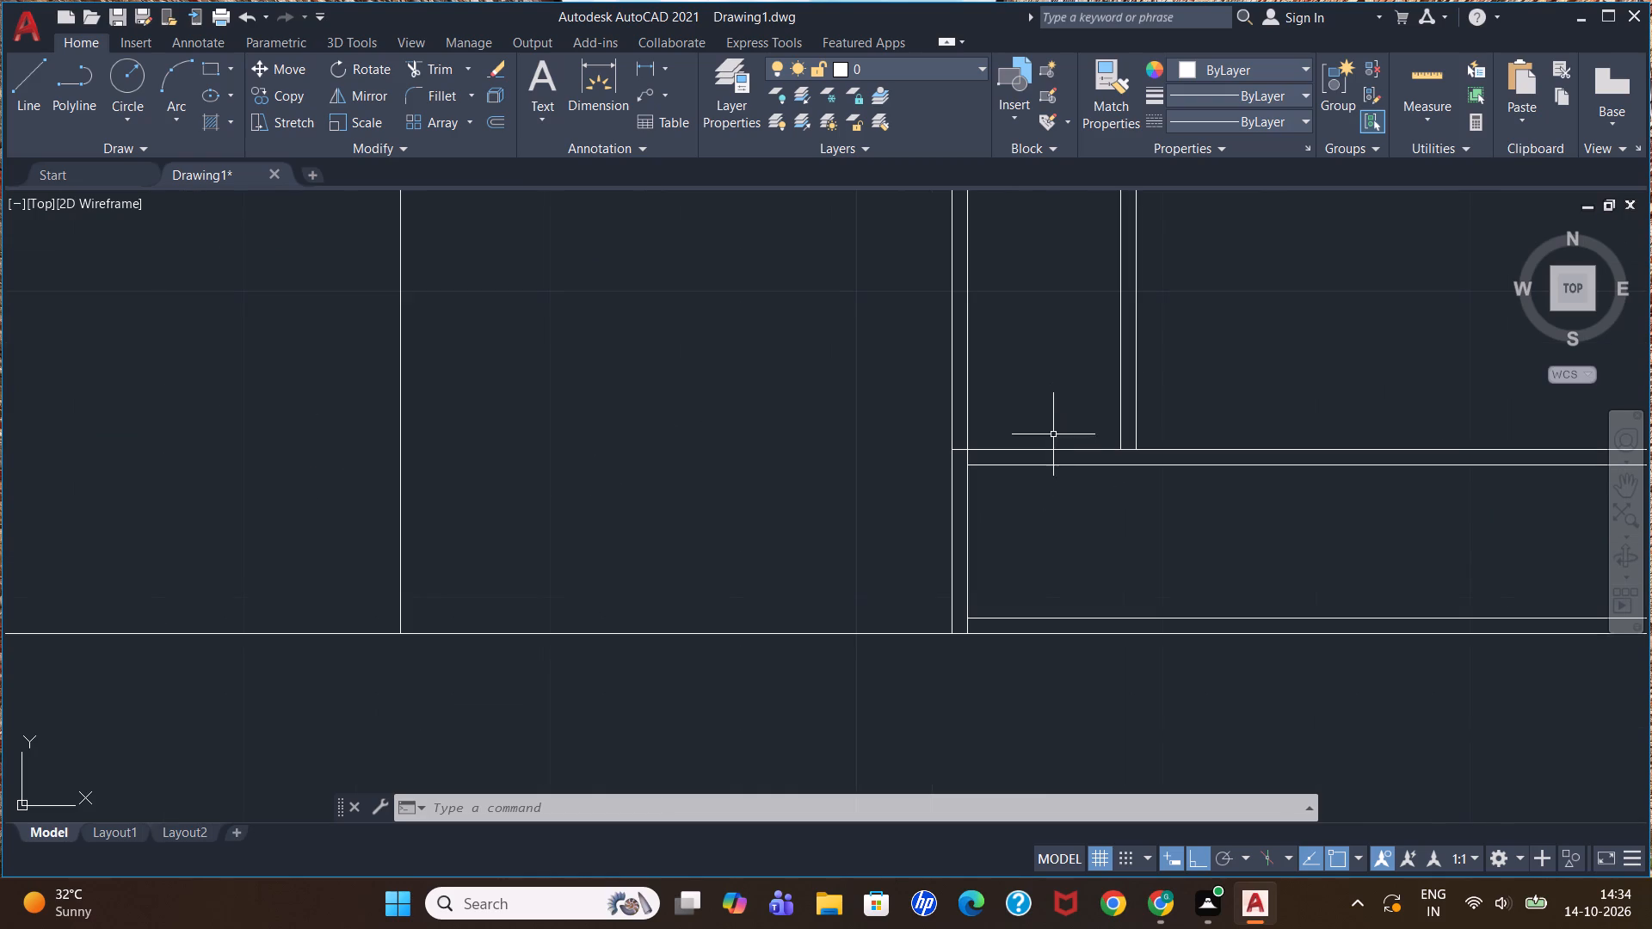
key("l")
key("Return")
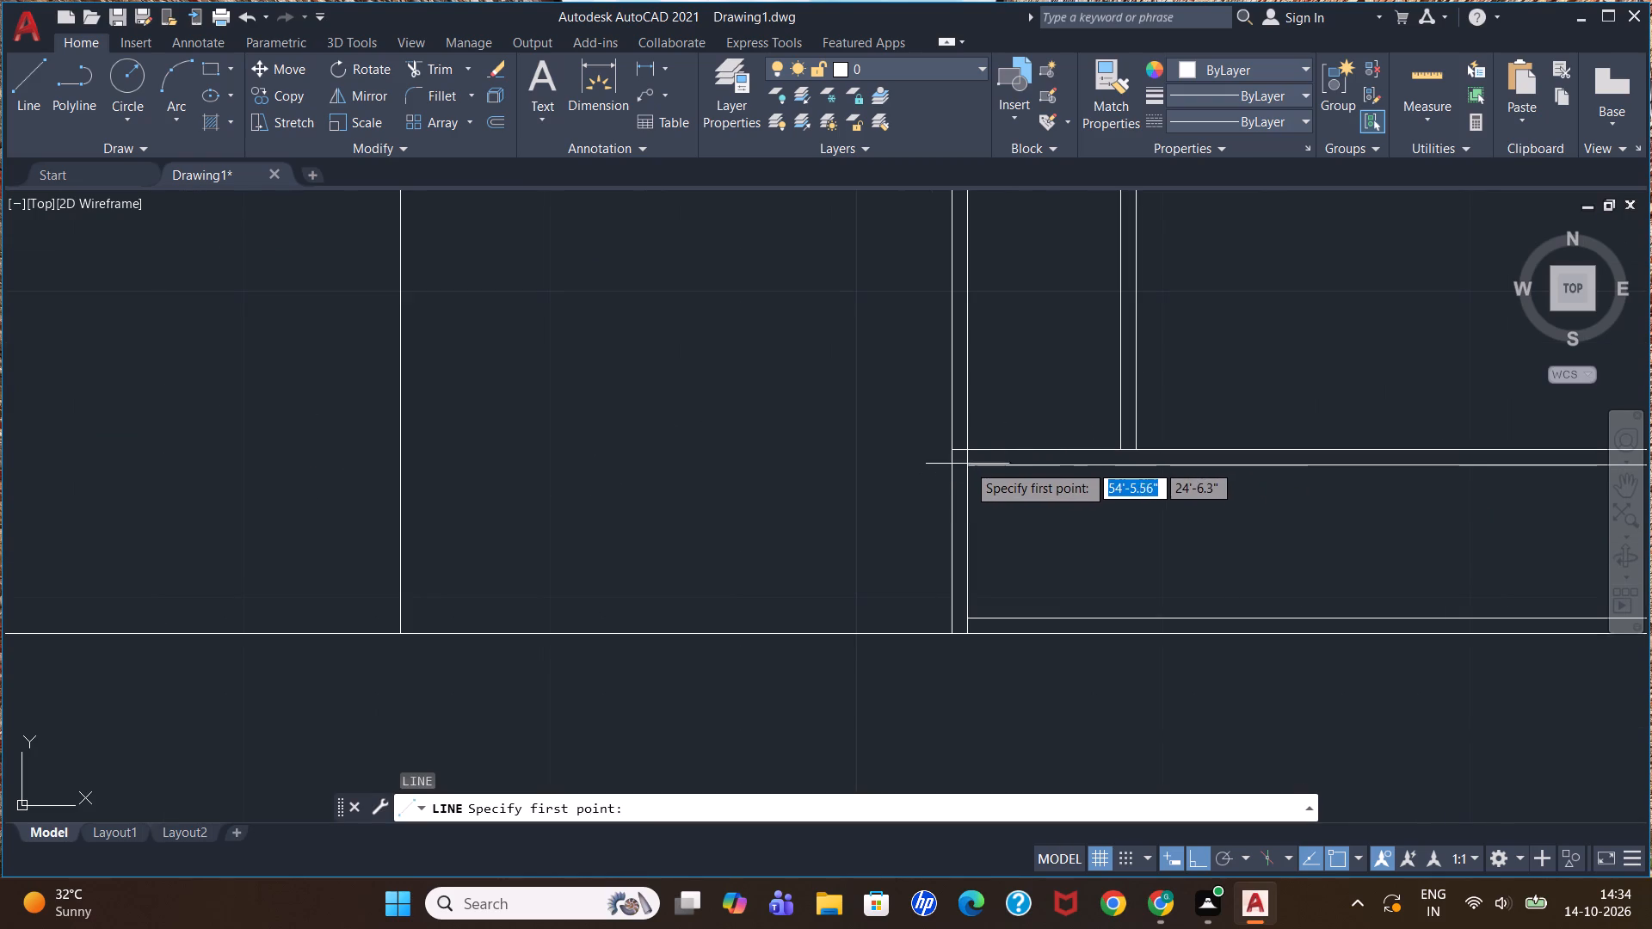
left_click(961, 440)
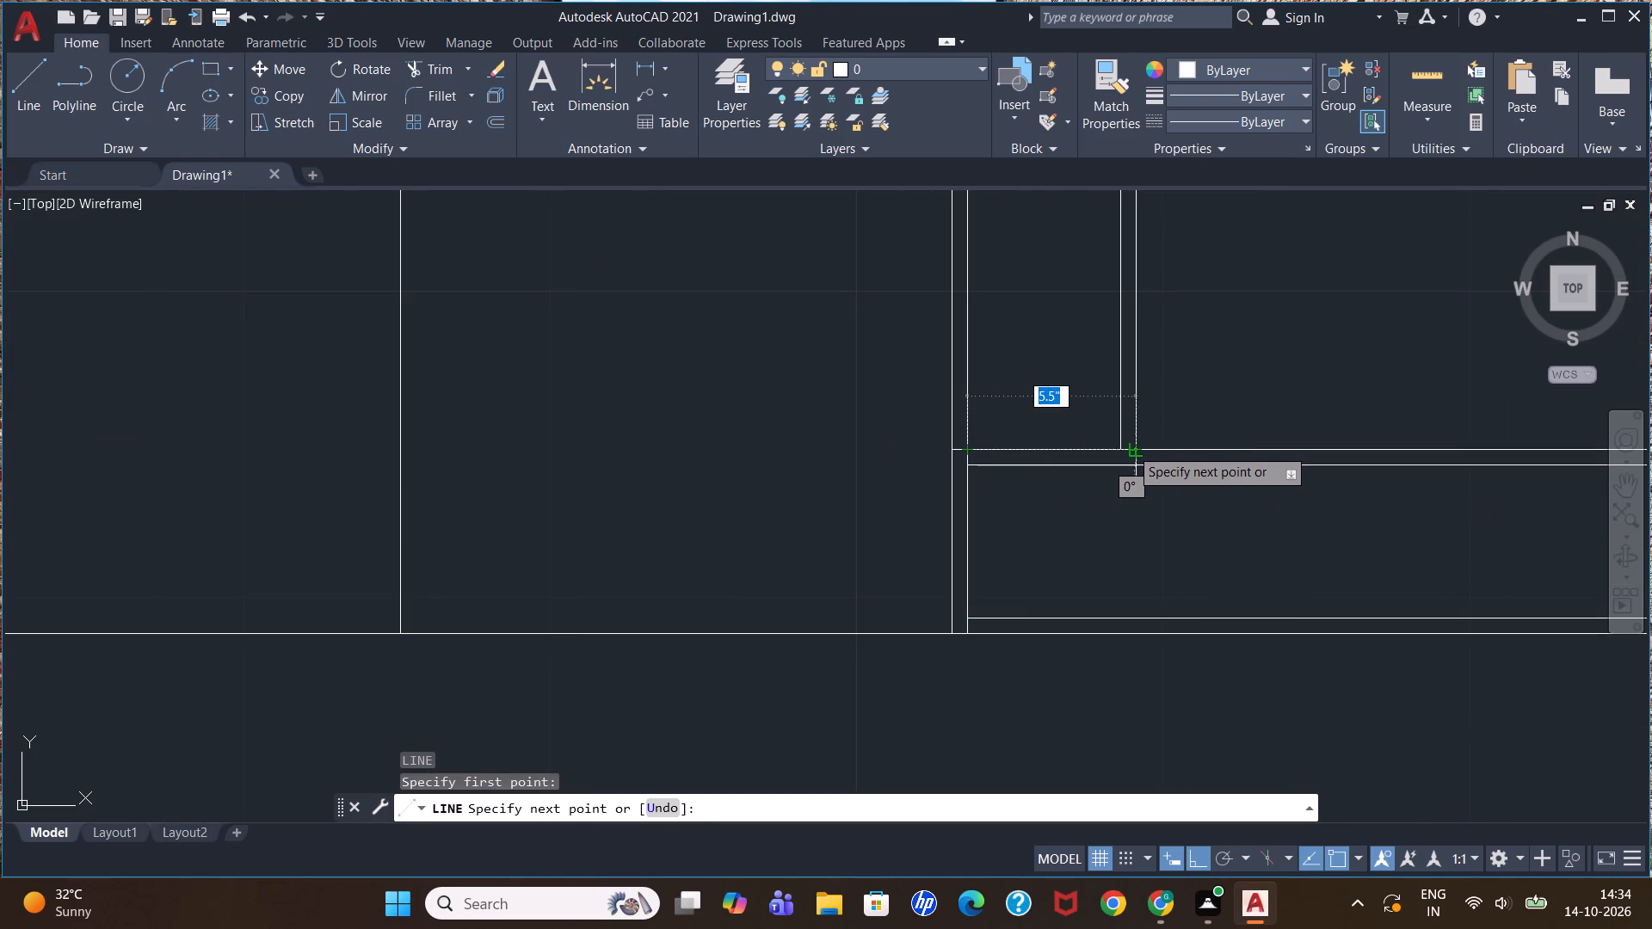
left_click(1113, 446)
key("Escape")
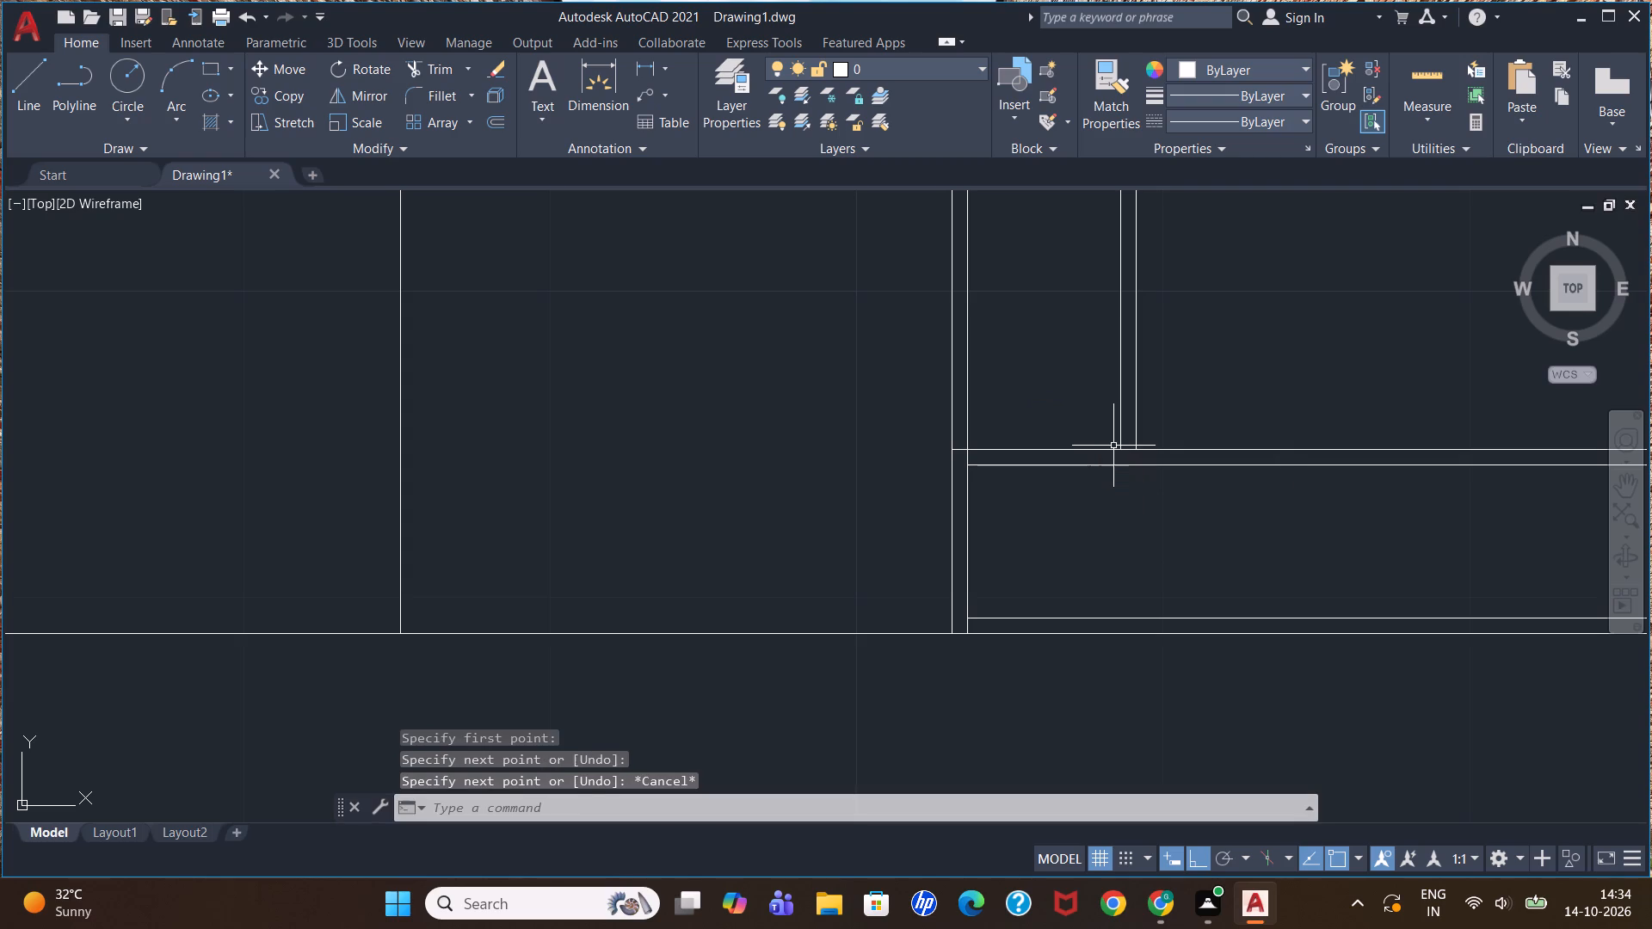
Offset the bottom line of the second narrow compartment 0.5" upward.
key("o")
key("Return")
type("0.5\"")
key("Return")
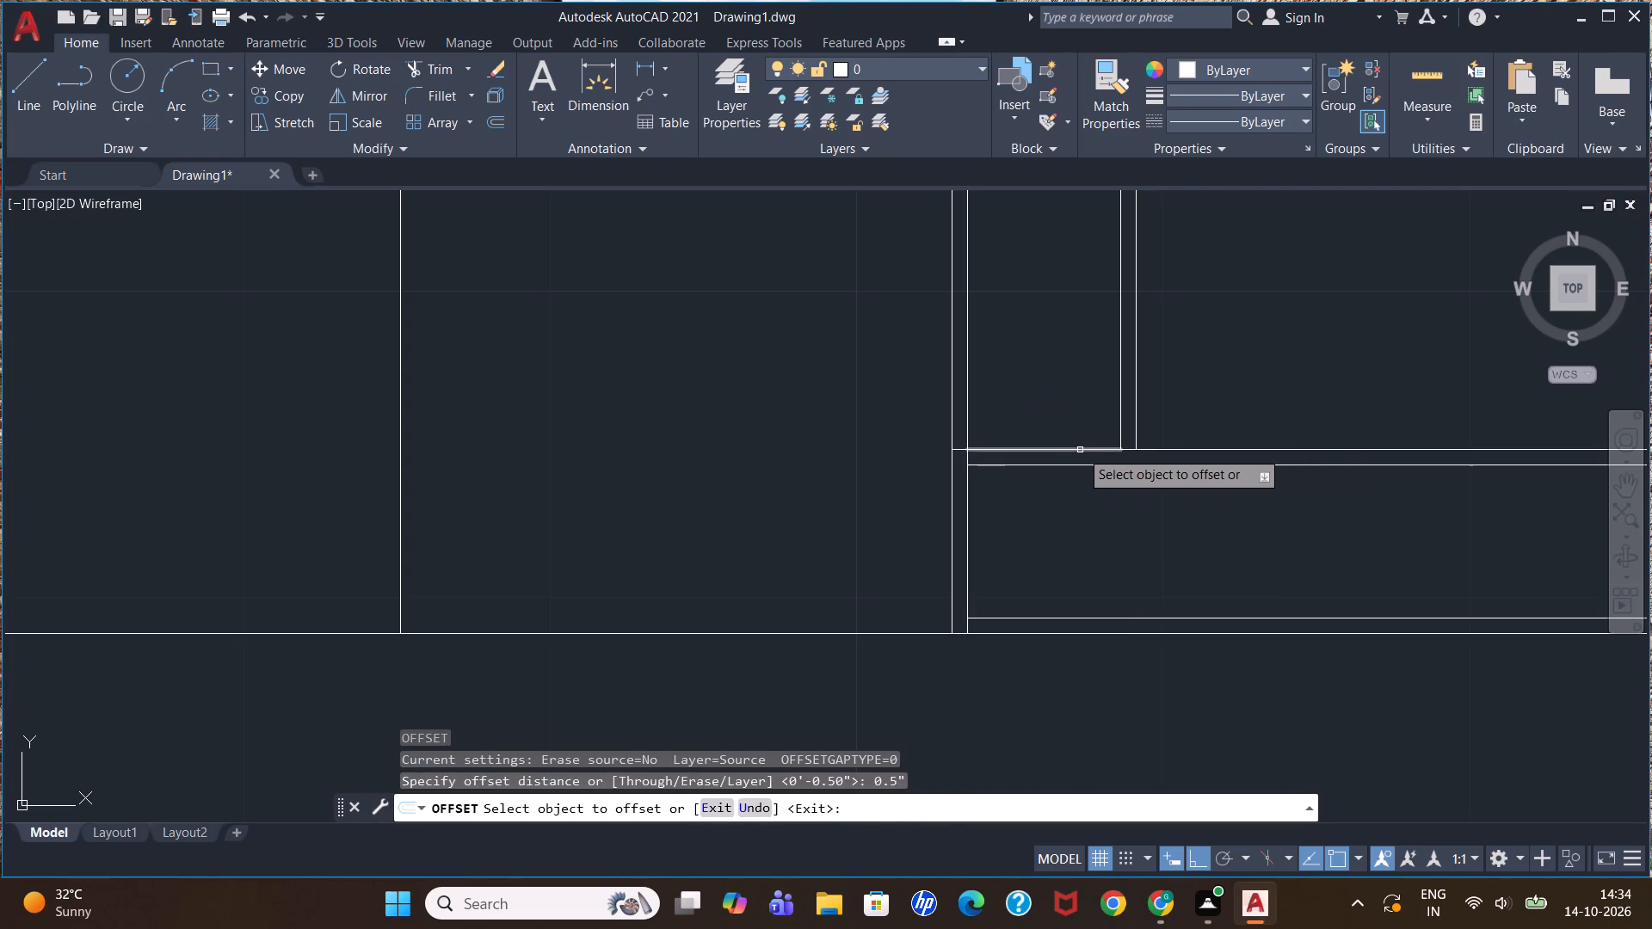
left_click(1079, 450)
left_click(1070, 427)
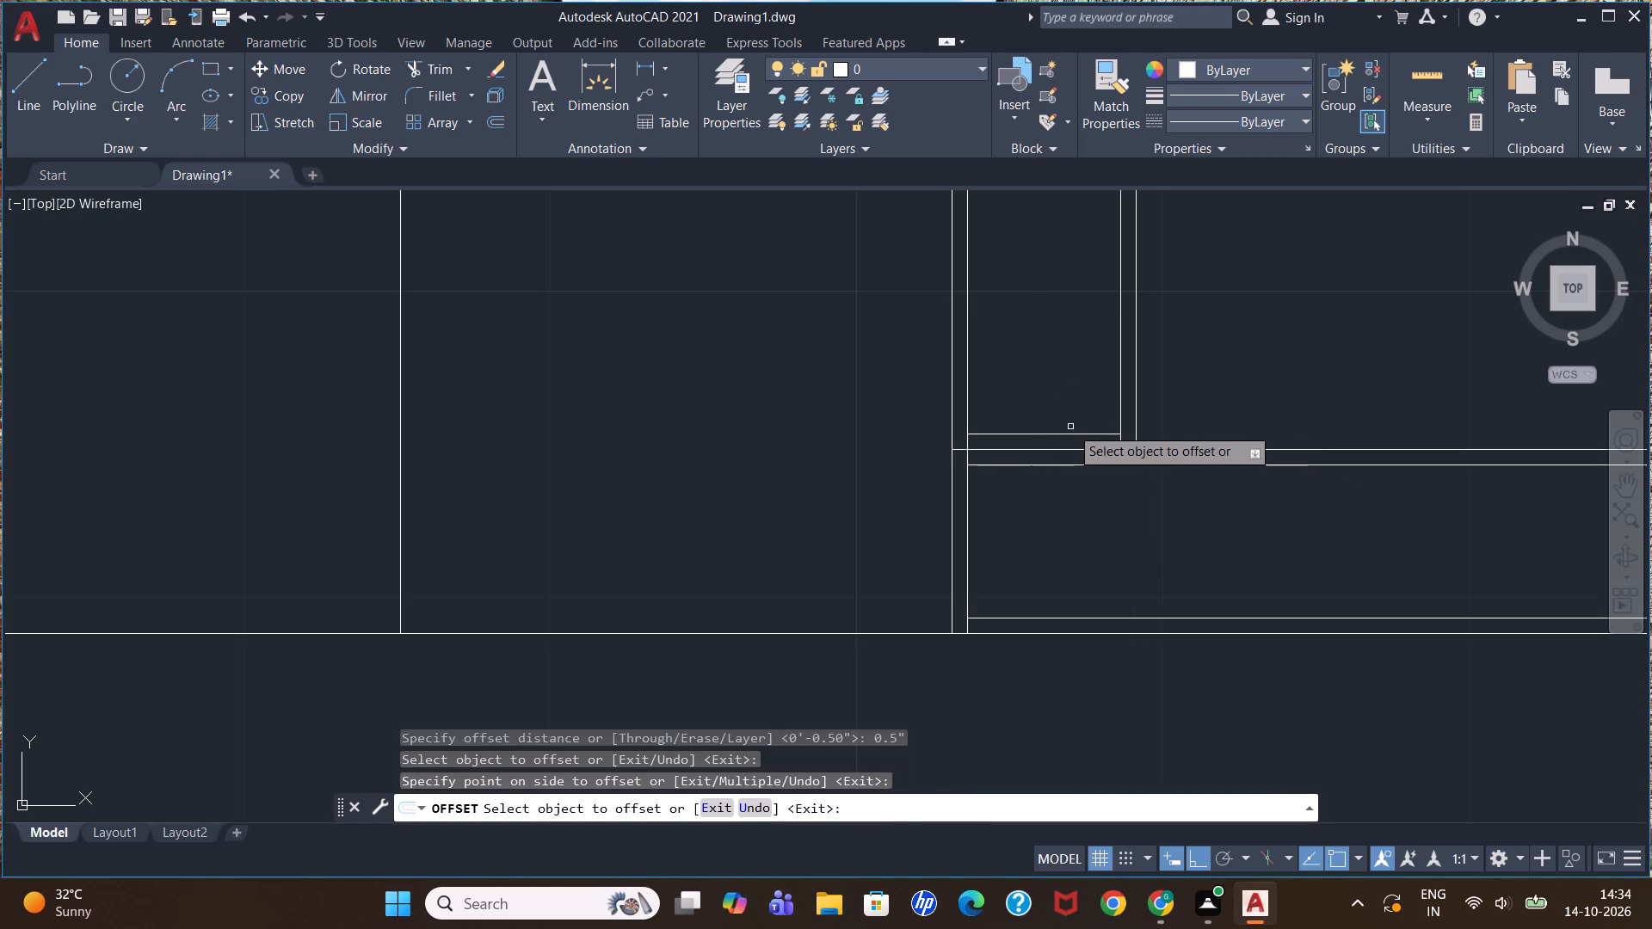
key("Escape")
key("Escape")
key("Escape")
key("Escape")
Trim the second unit's lower compartment top line where it crosses the left panel, and the inner left panel line between its two top lines.
type("tr")
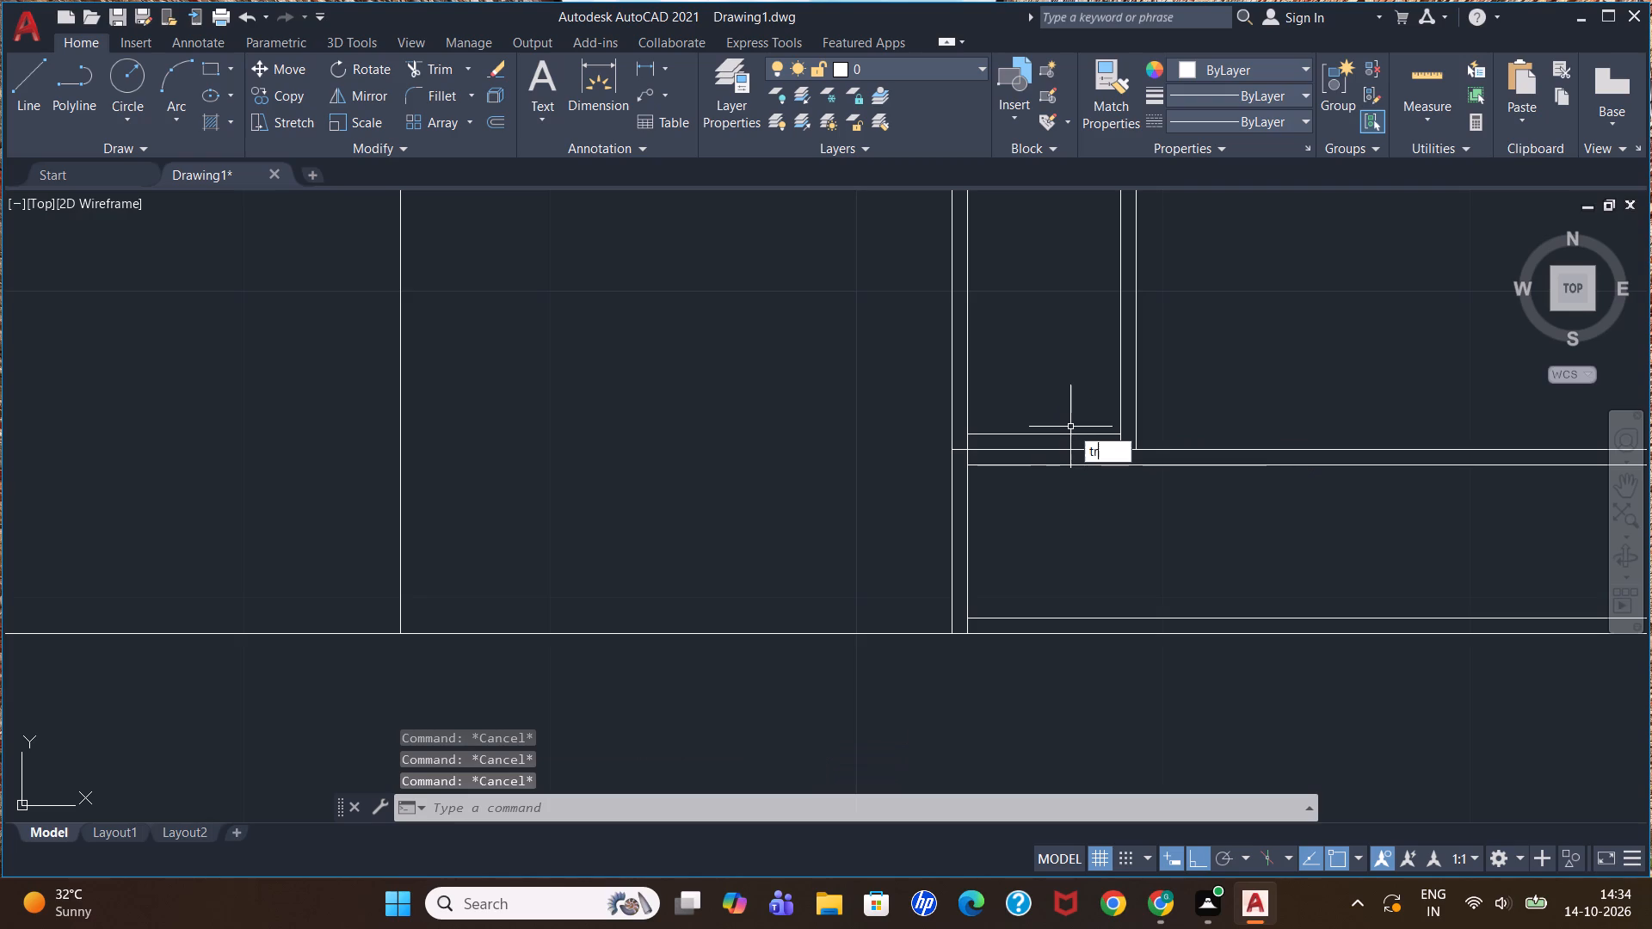
key("Return")
key("Return")
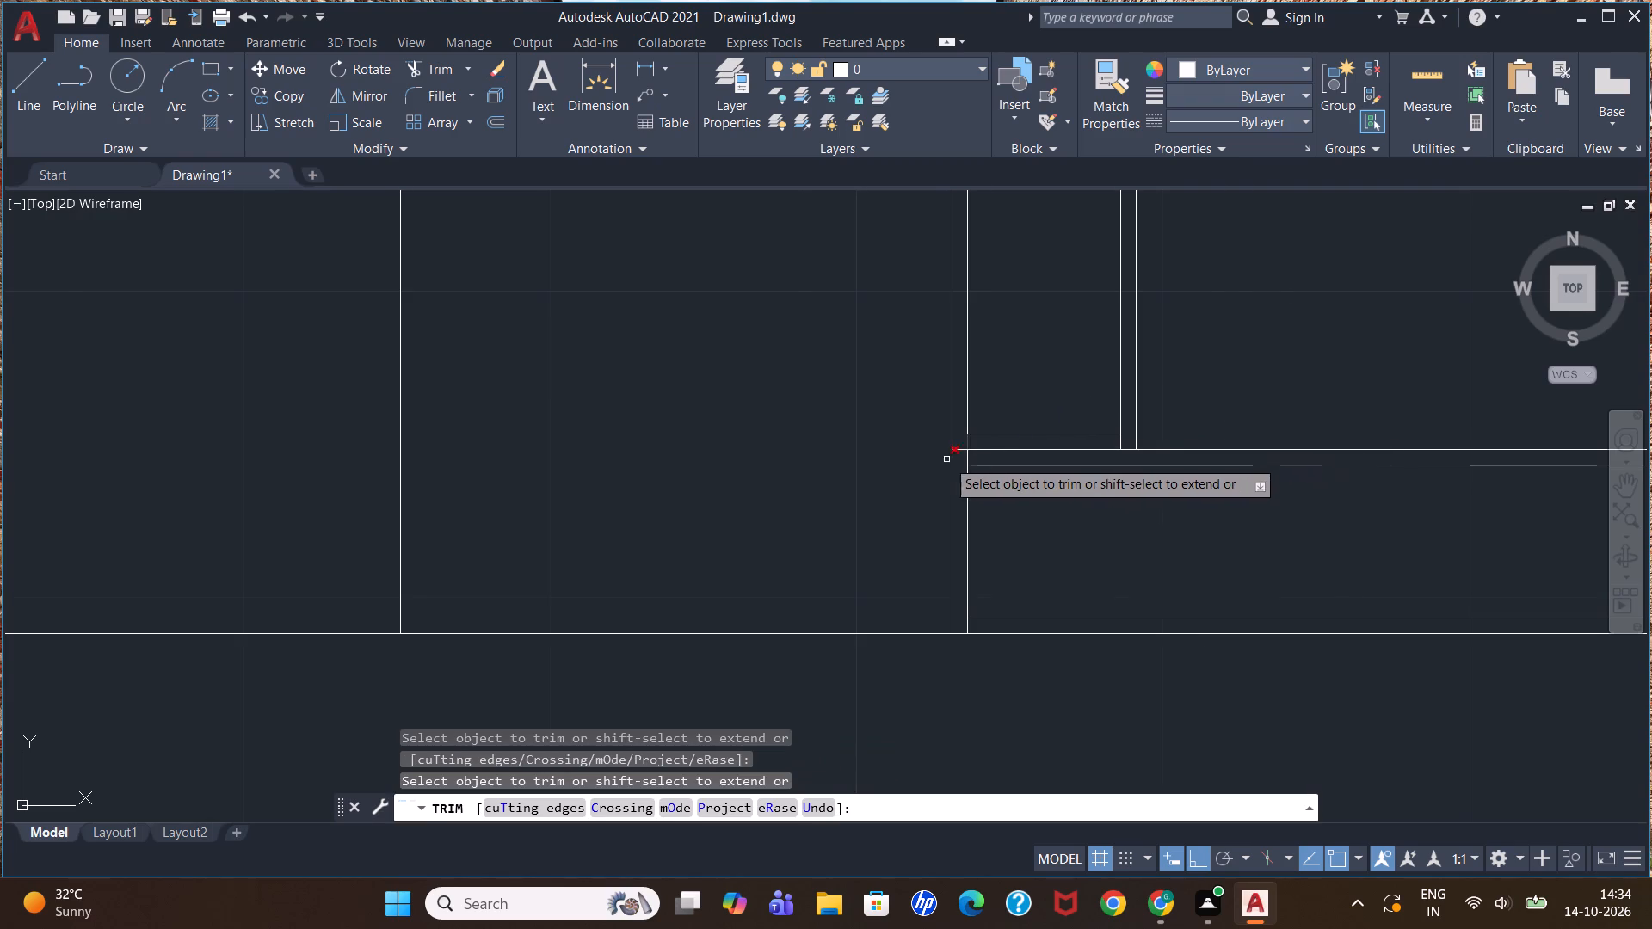
scroll(946, 459, "up", 2)
left_click(972, 434)
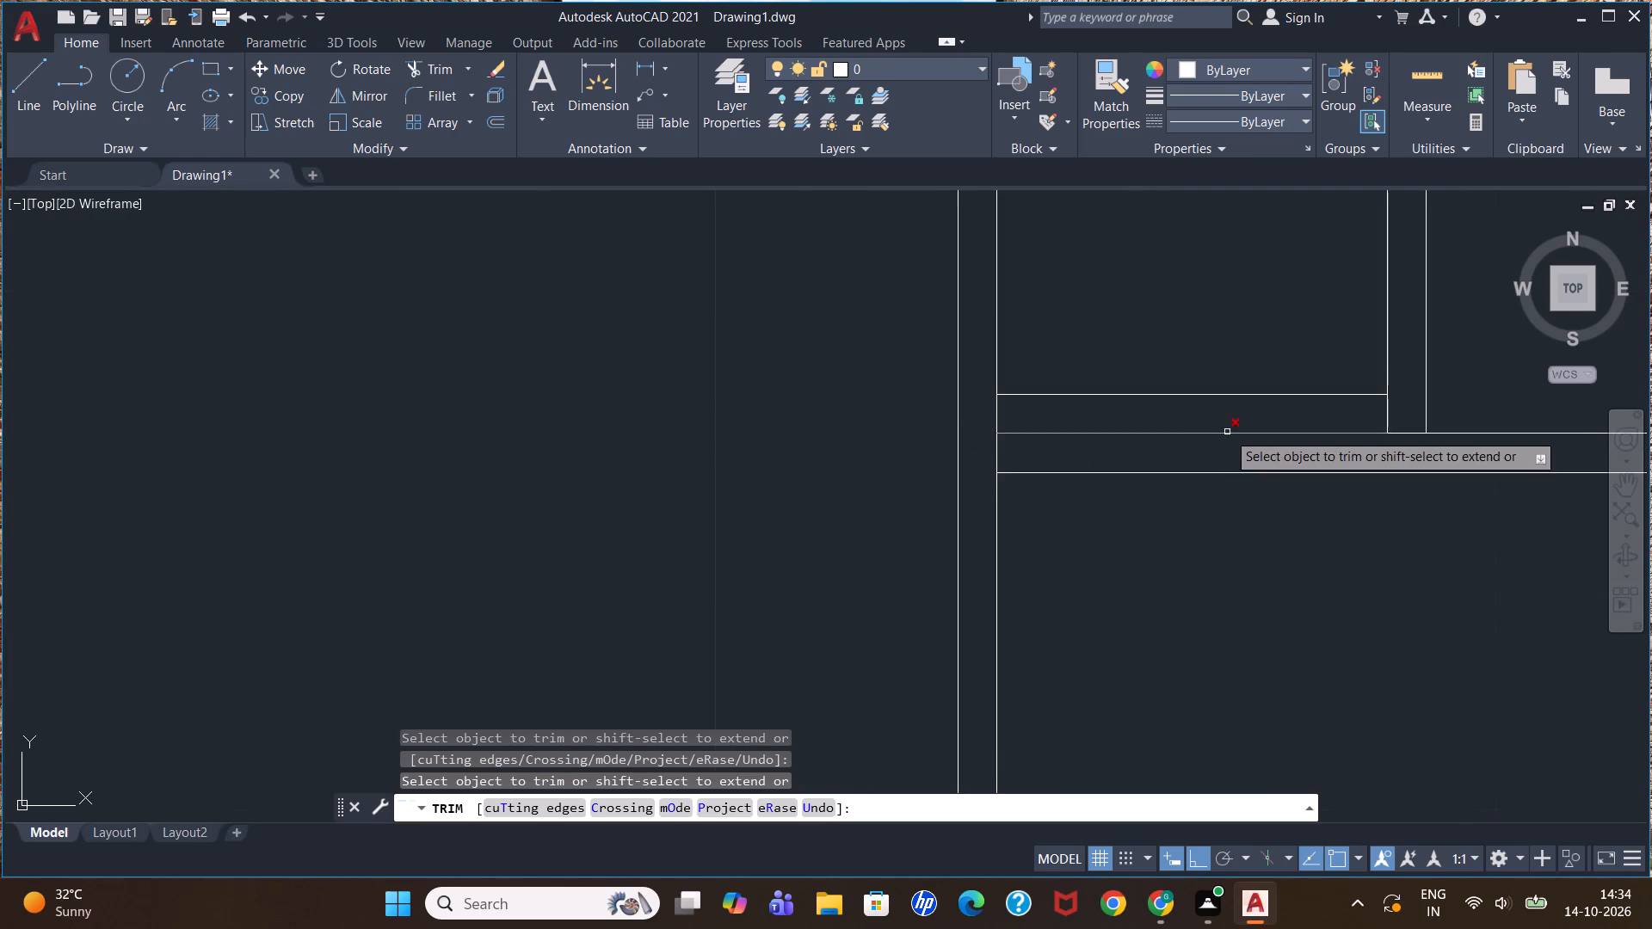
left_click(1408, 432)
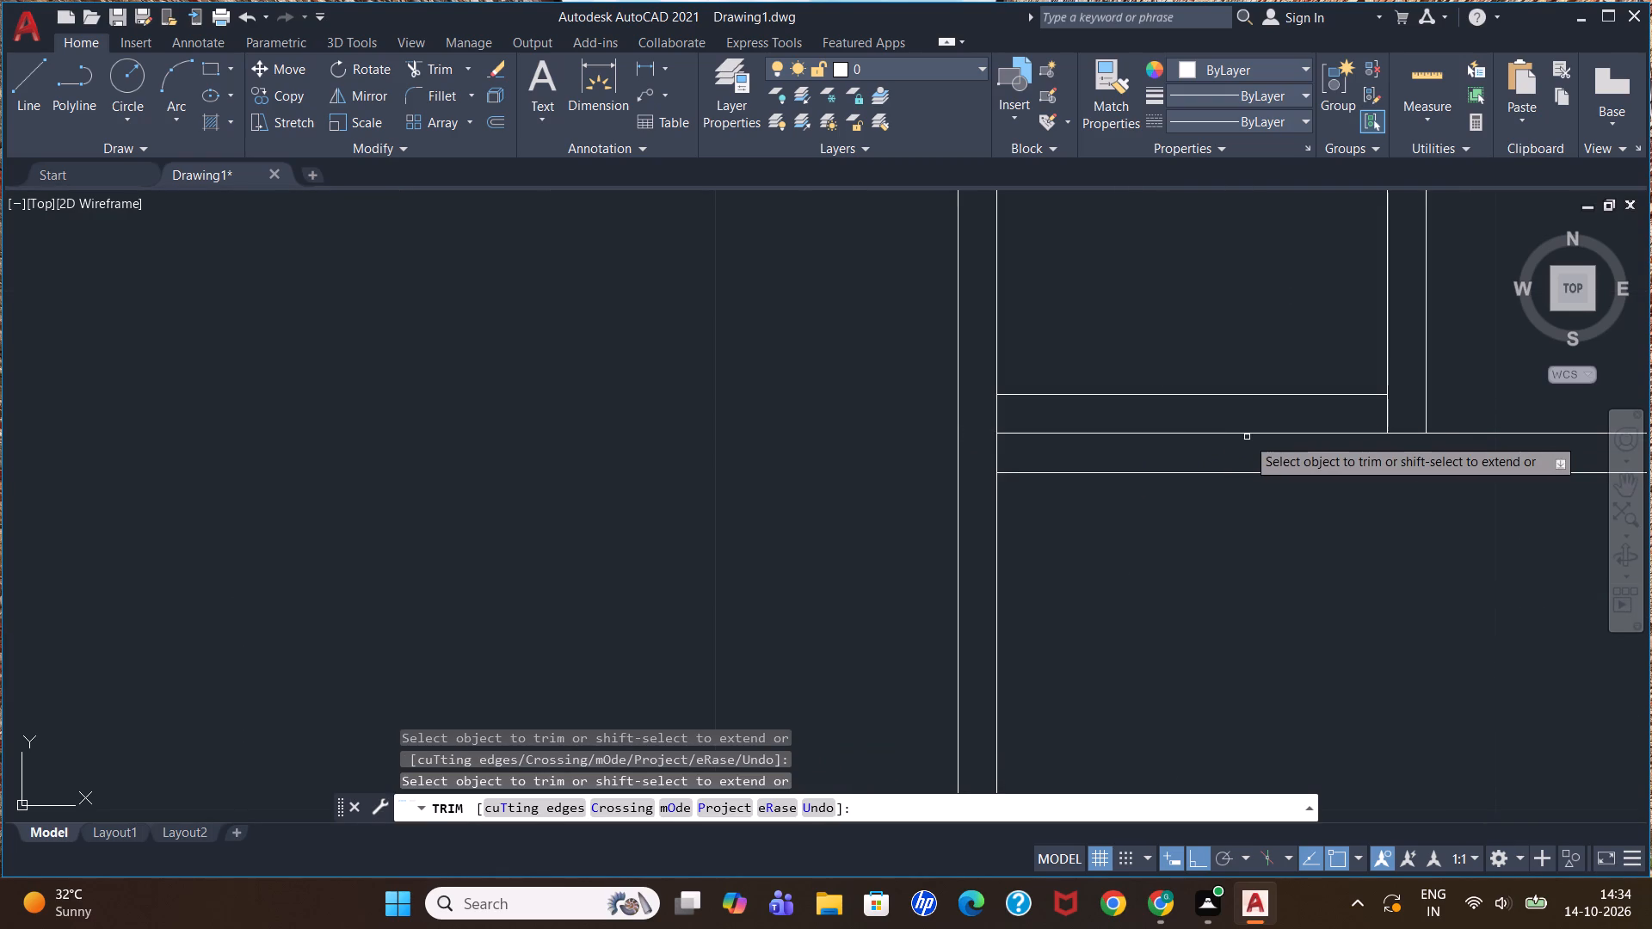
scroll(1006, 441, "down", 3)
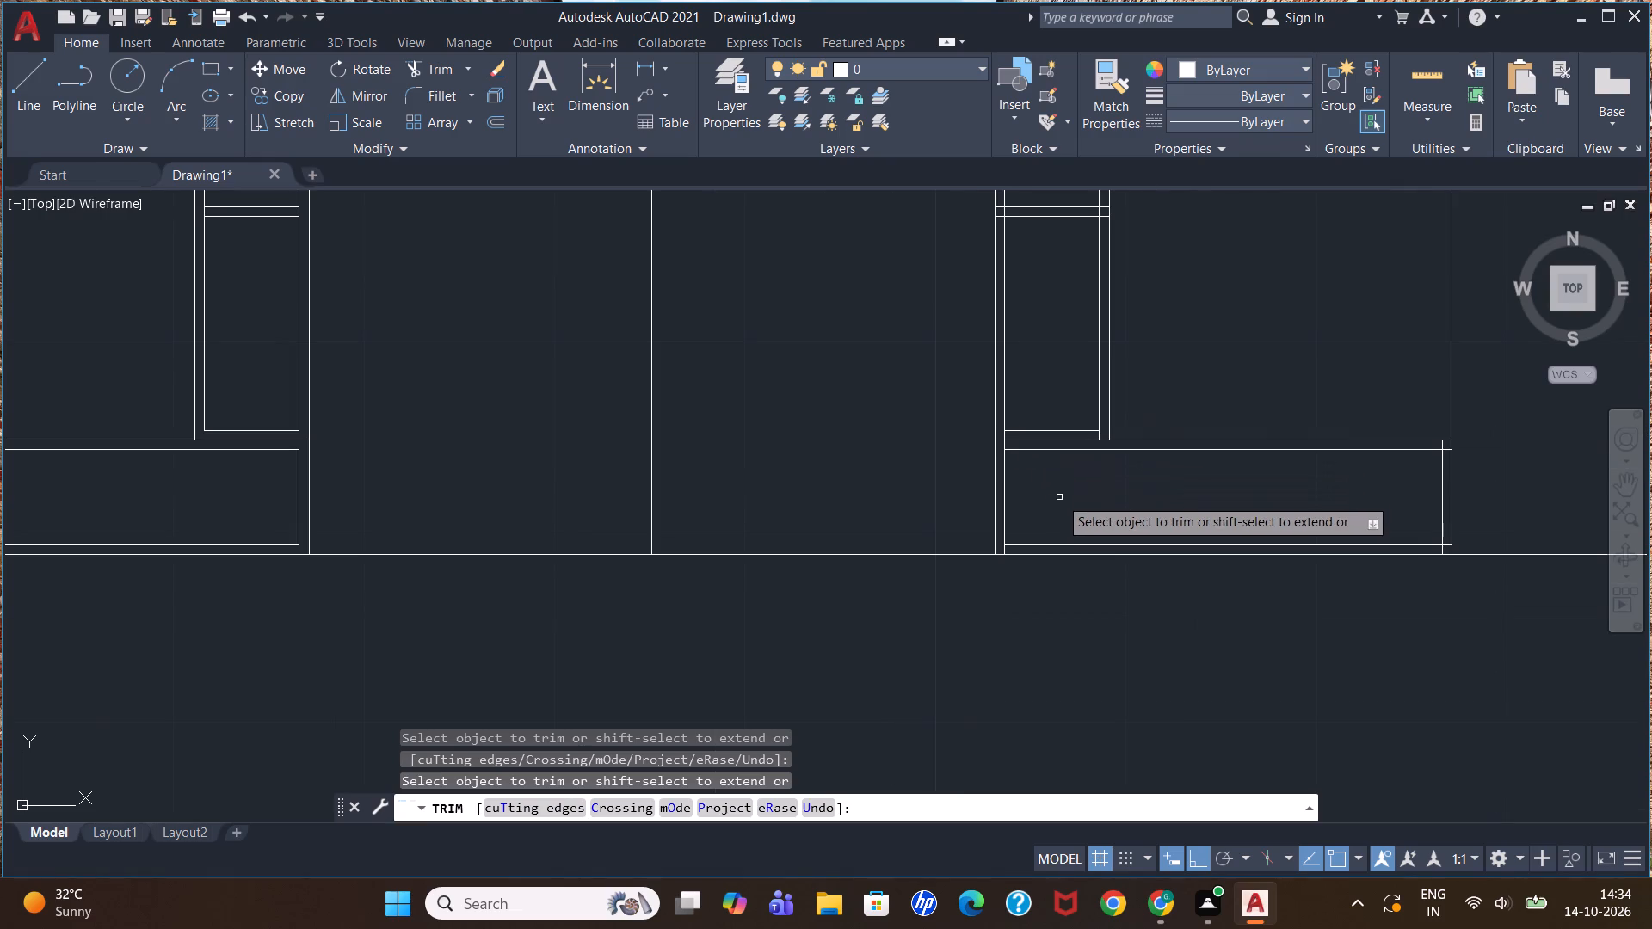
scroll(1003, 480, "up", 1)
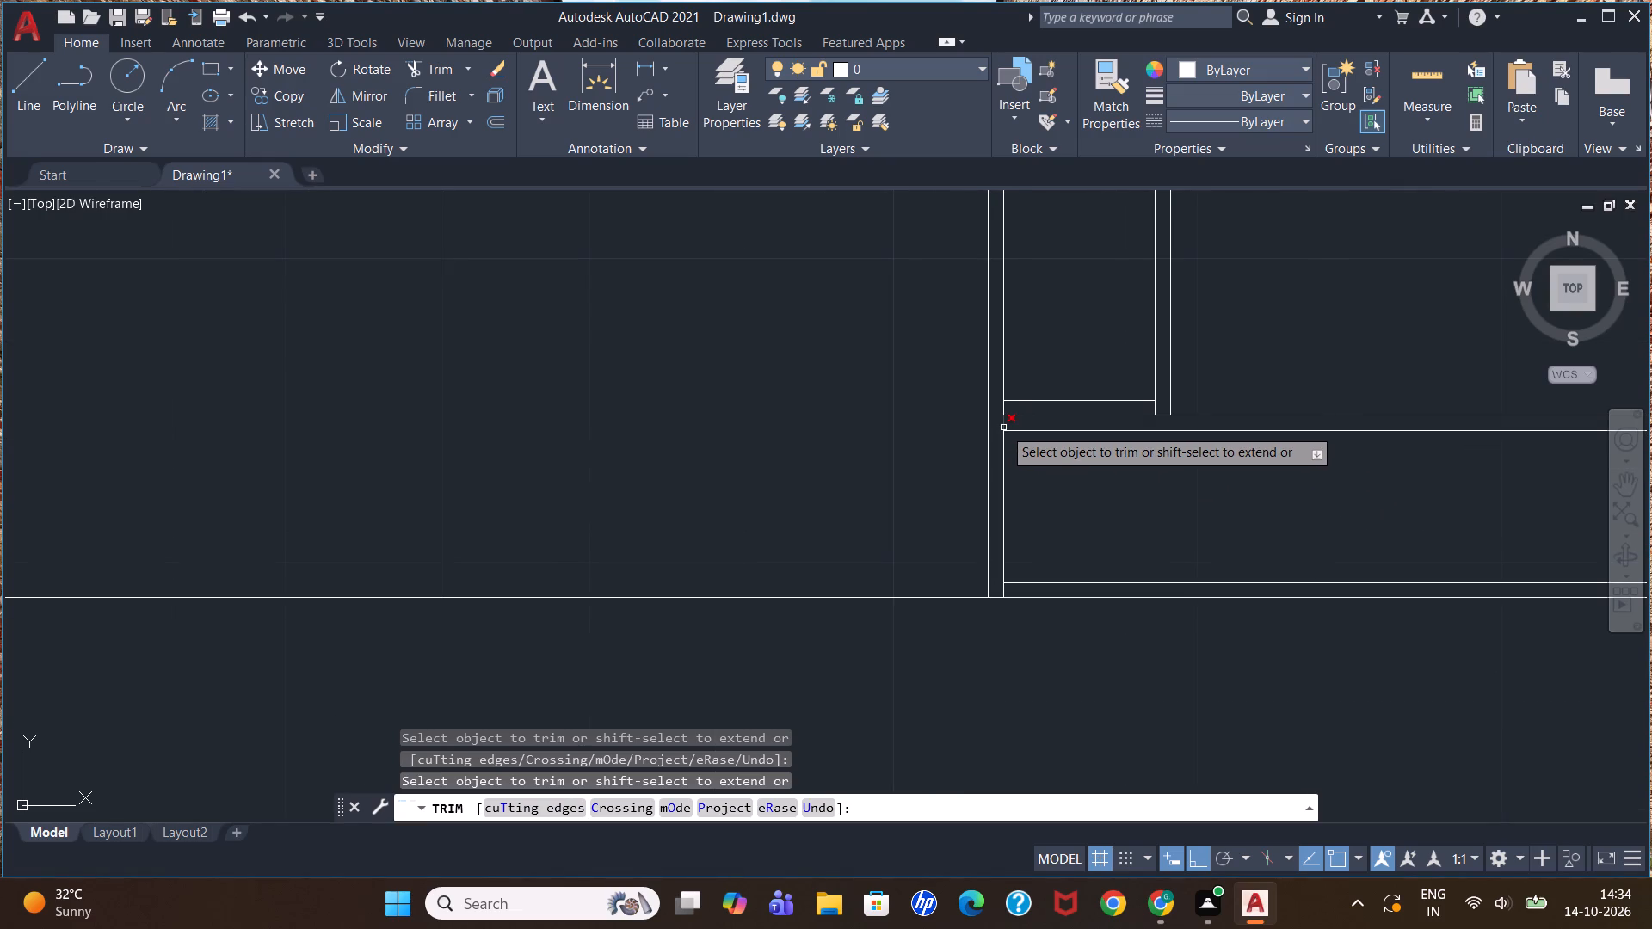
left_click(1003, 428)
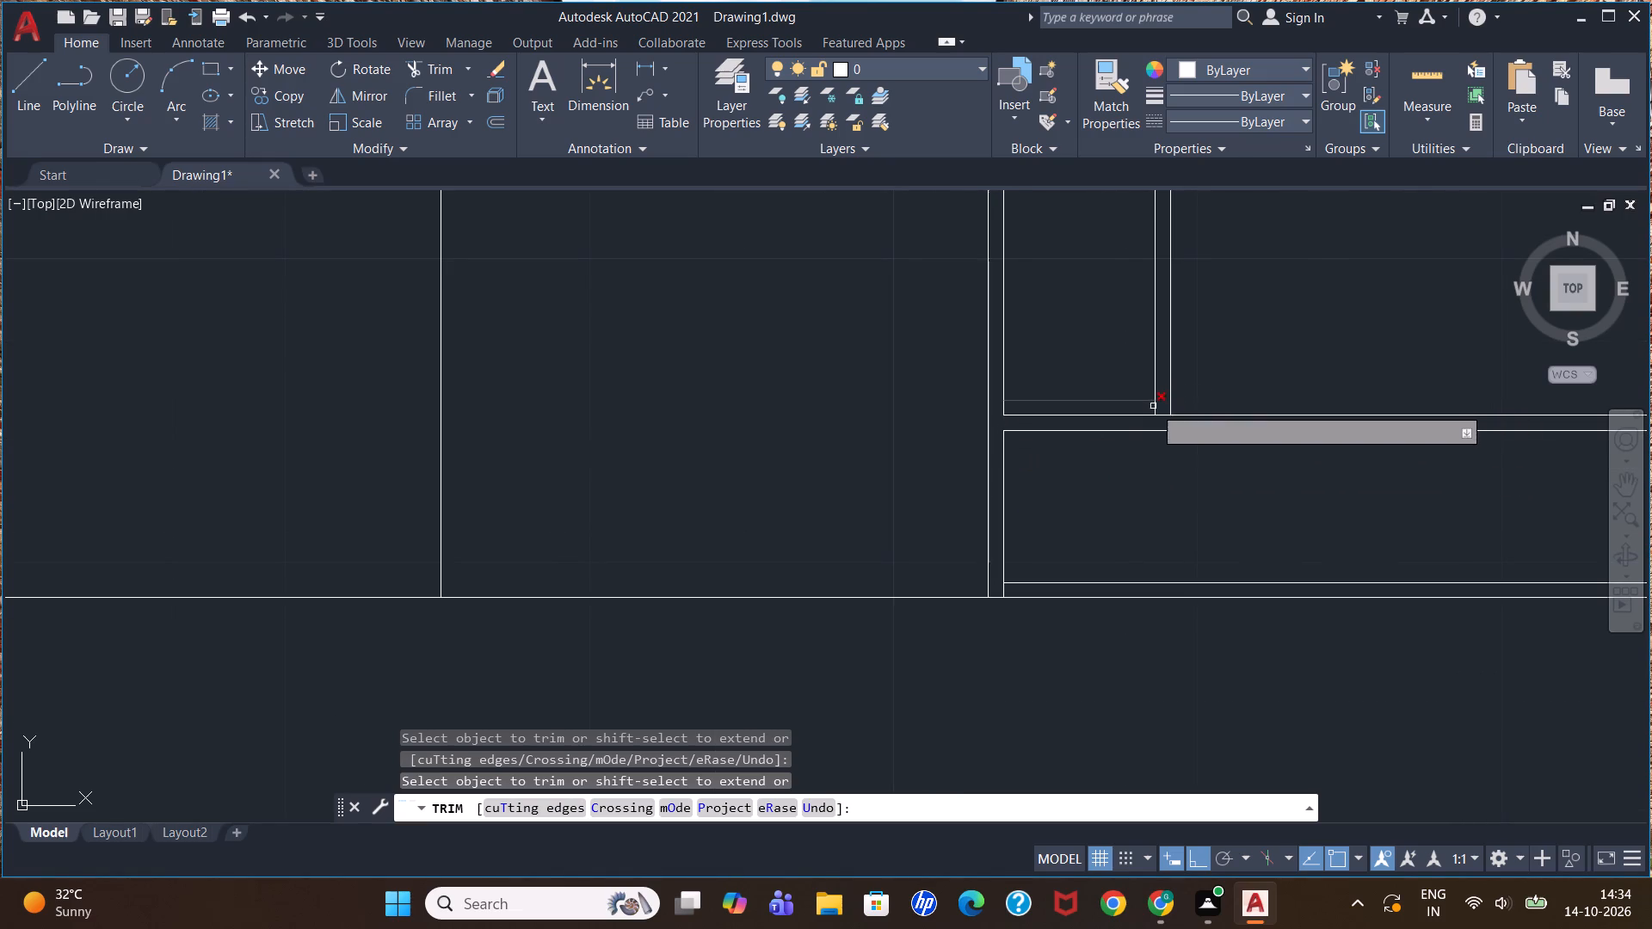
Trim the ends of the second narrow compartment's inner side lines below its inner bottom line.
scroll(1211, 395, "down", 1)
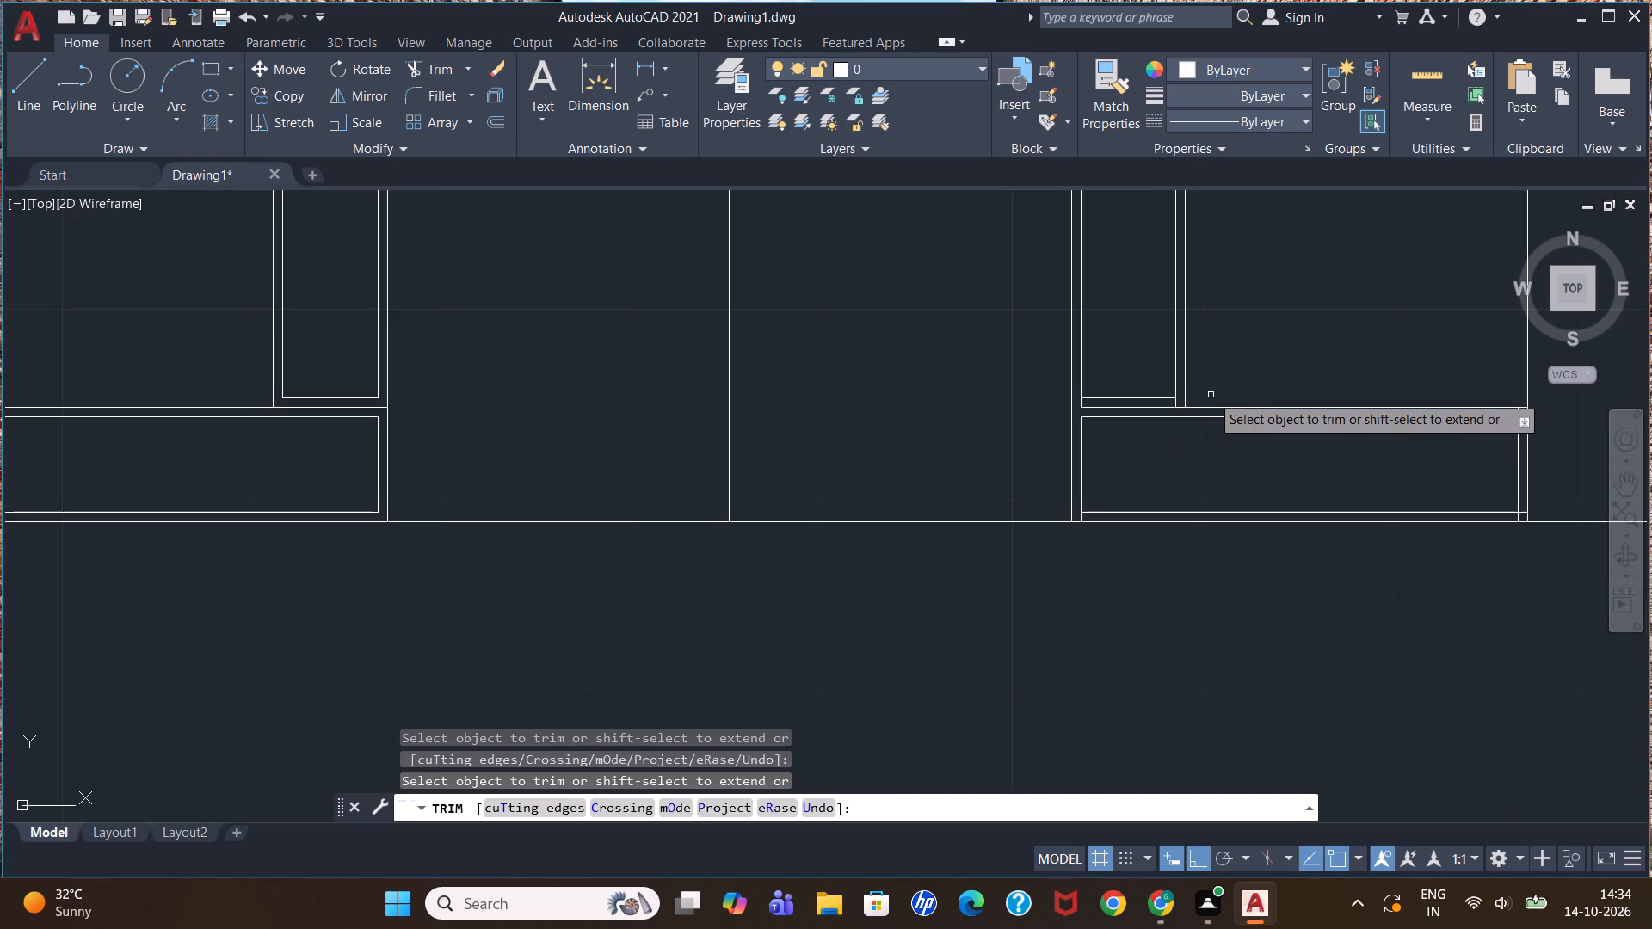
scroll(1086, 410, "up", 1)
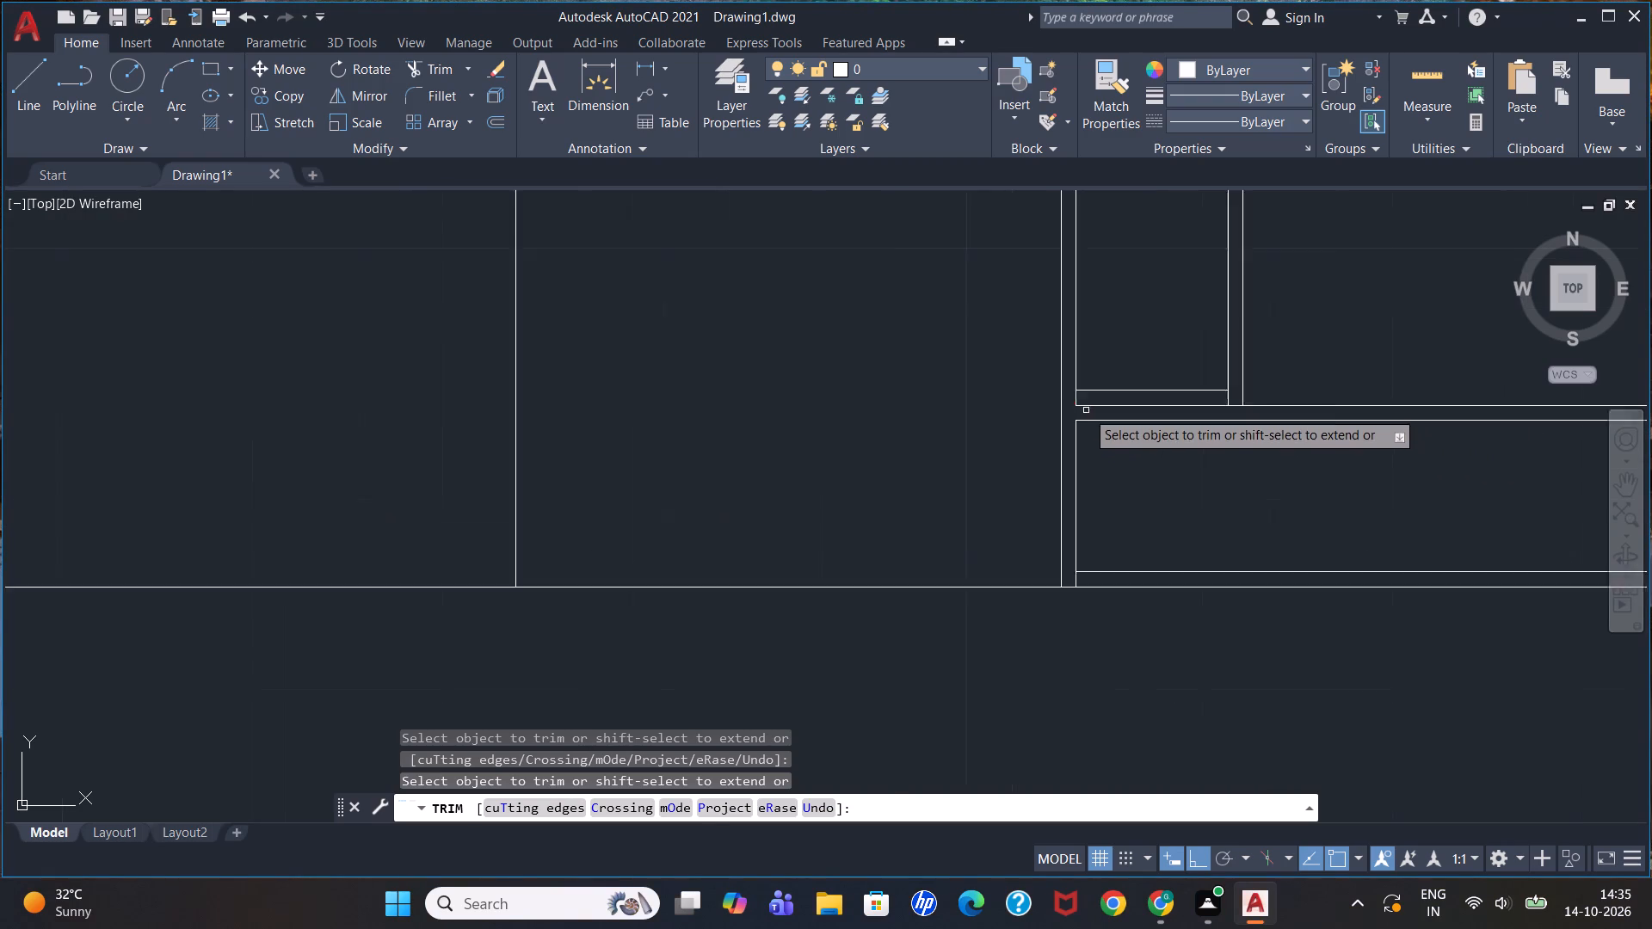
scroll(1086, 410, "up", 1)
left_click(1066, 391)
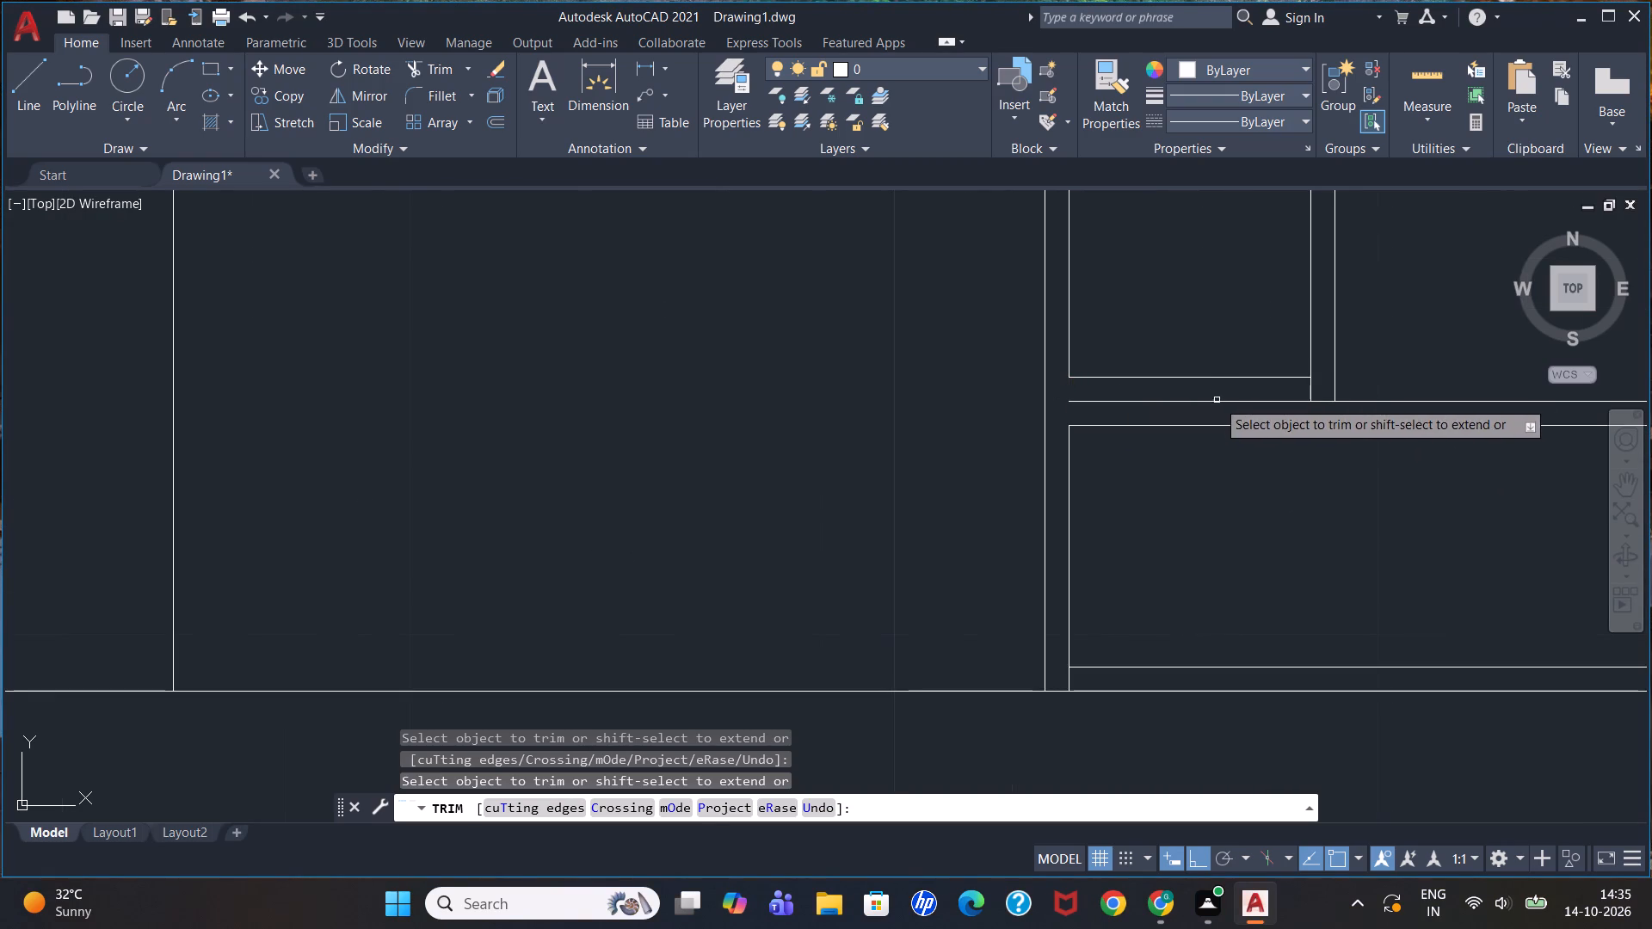
left_click(1310, 391)
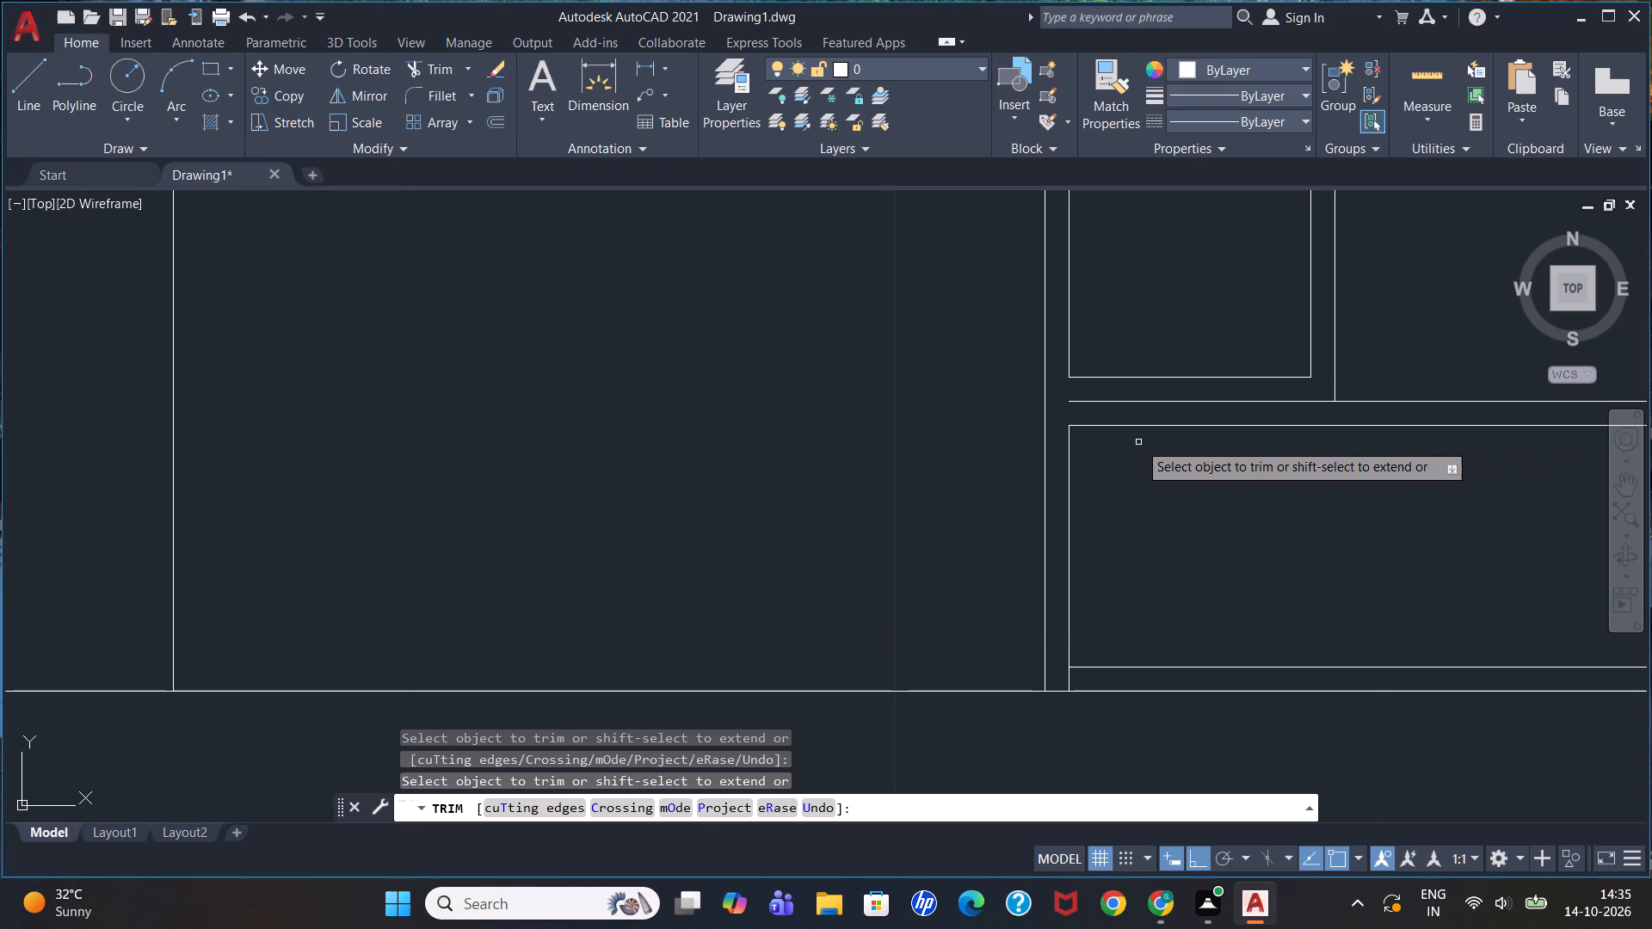
key("Escape")
key("Escape")
key("Escape")
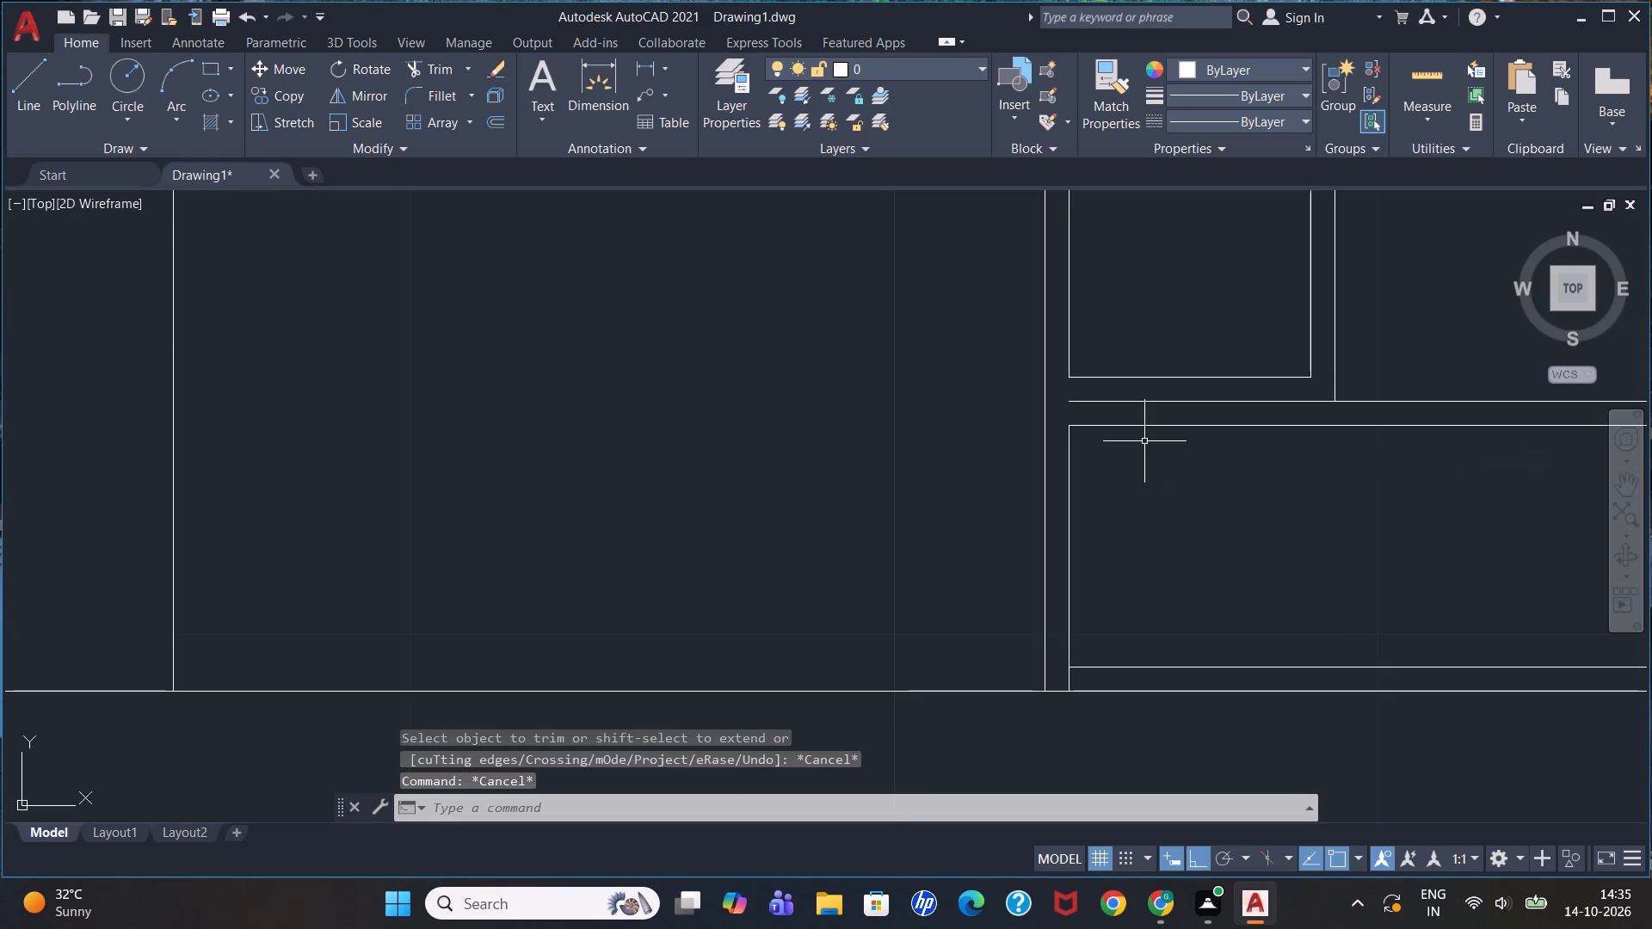
Extend the outer top line of the second unit's lower compartment to the outer left panel line.
type("ex")
key("Return")
key("Return")
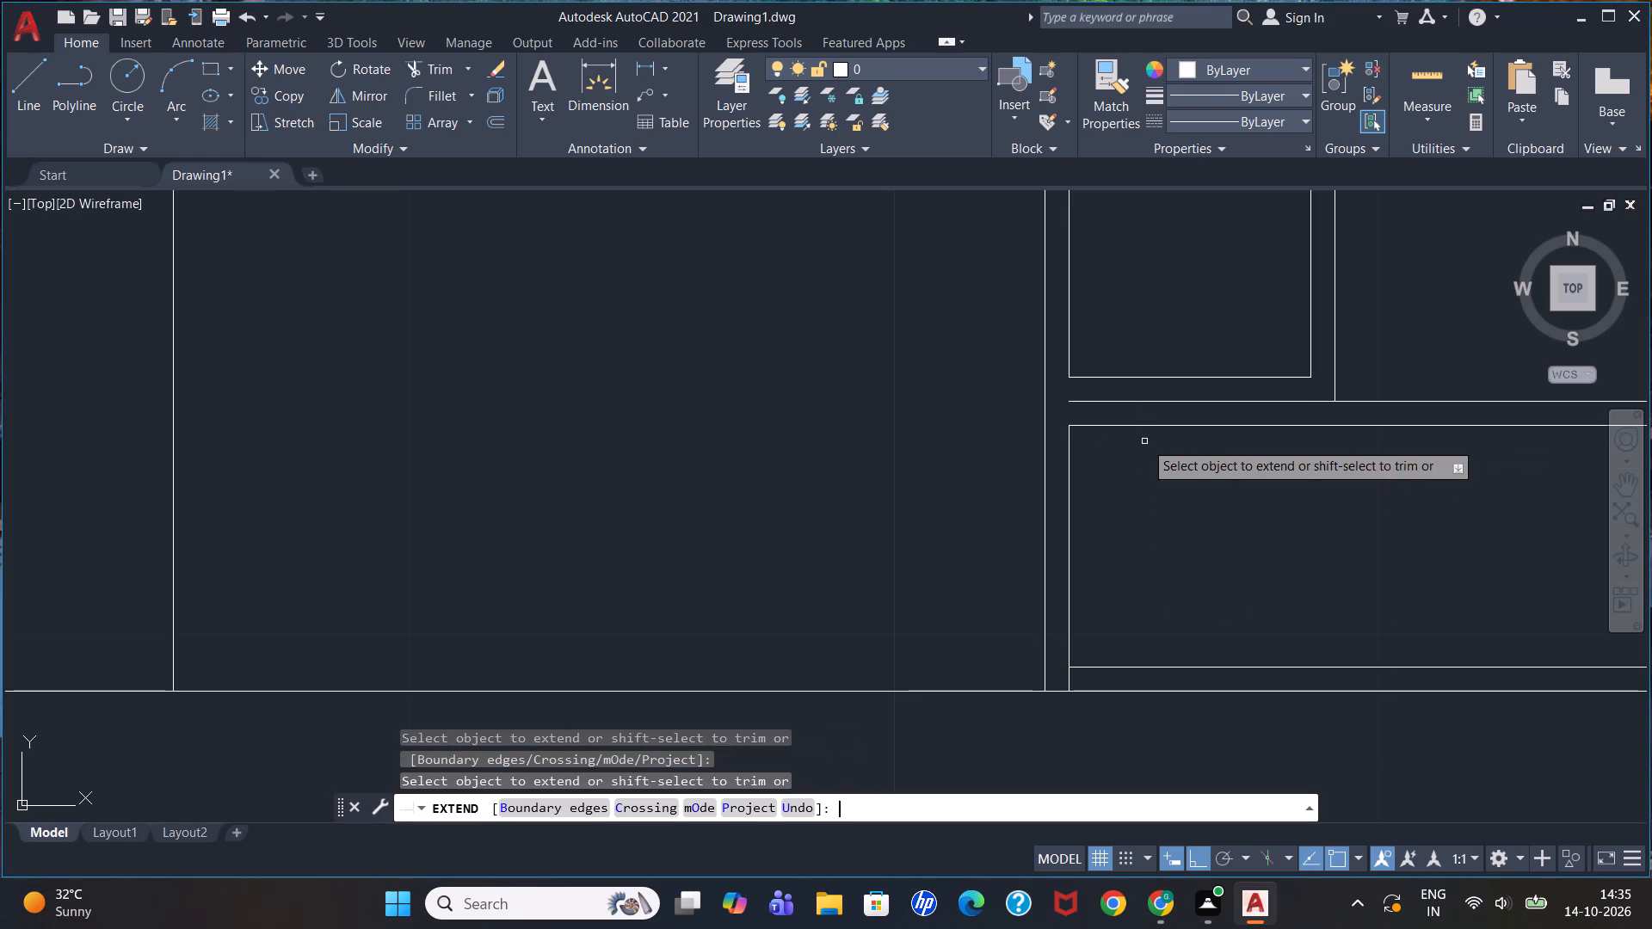
left_click(1091, 402)
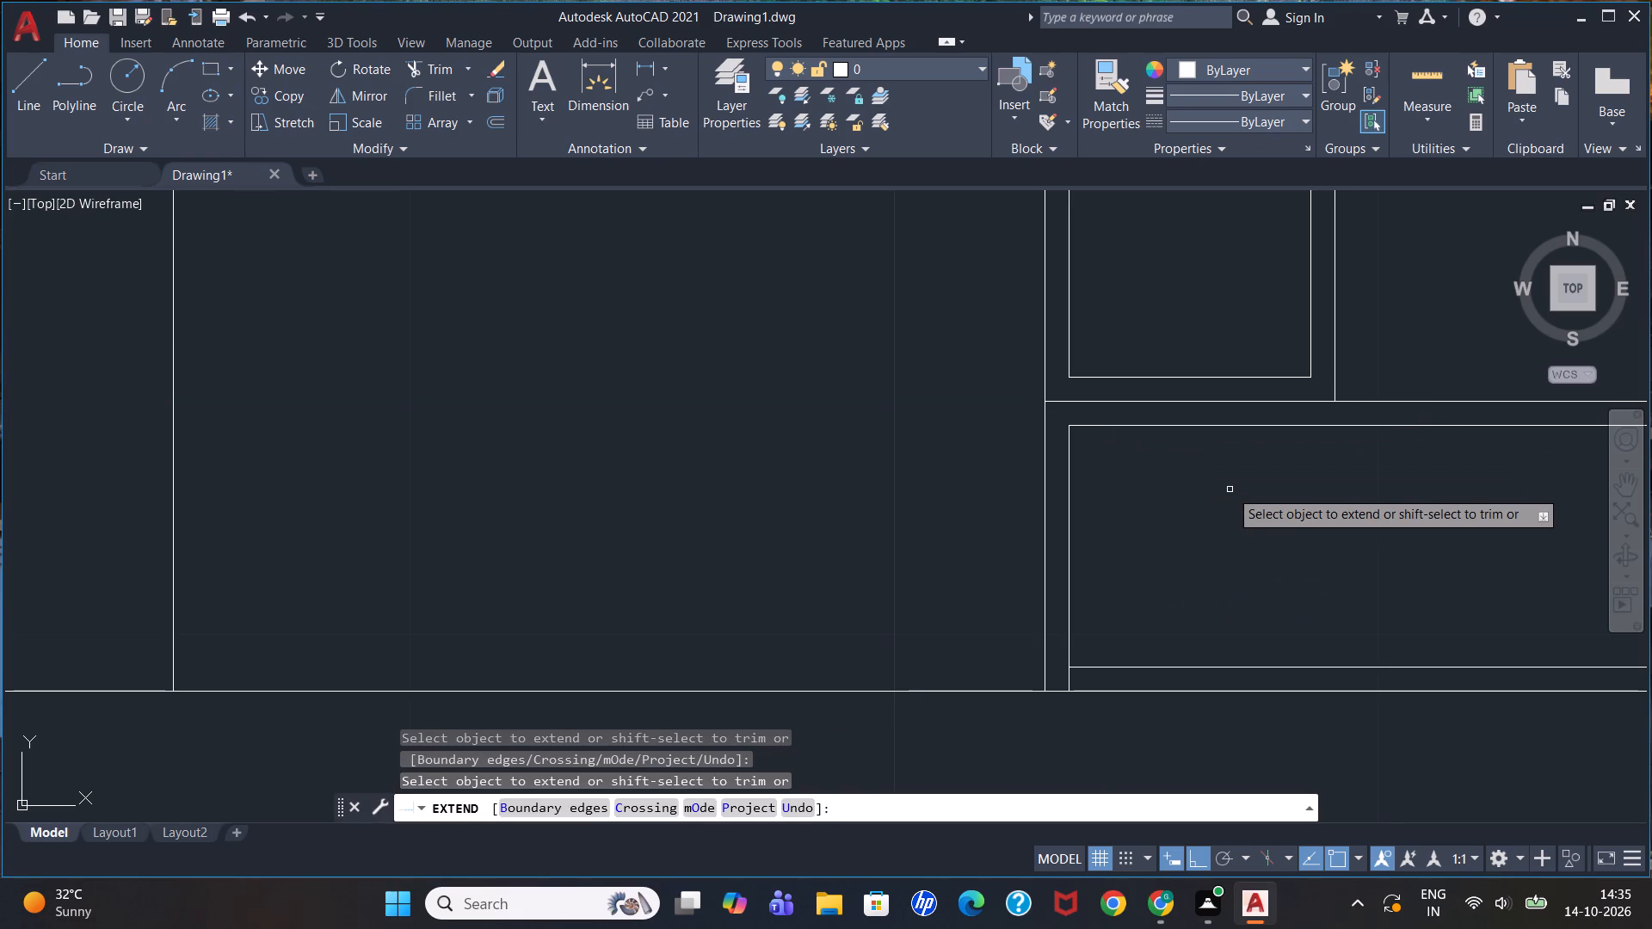
key("Escape")
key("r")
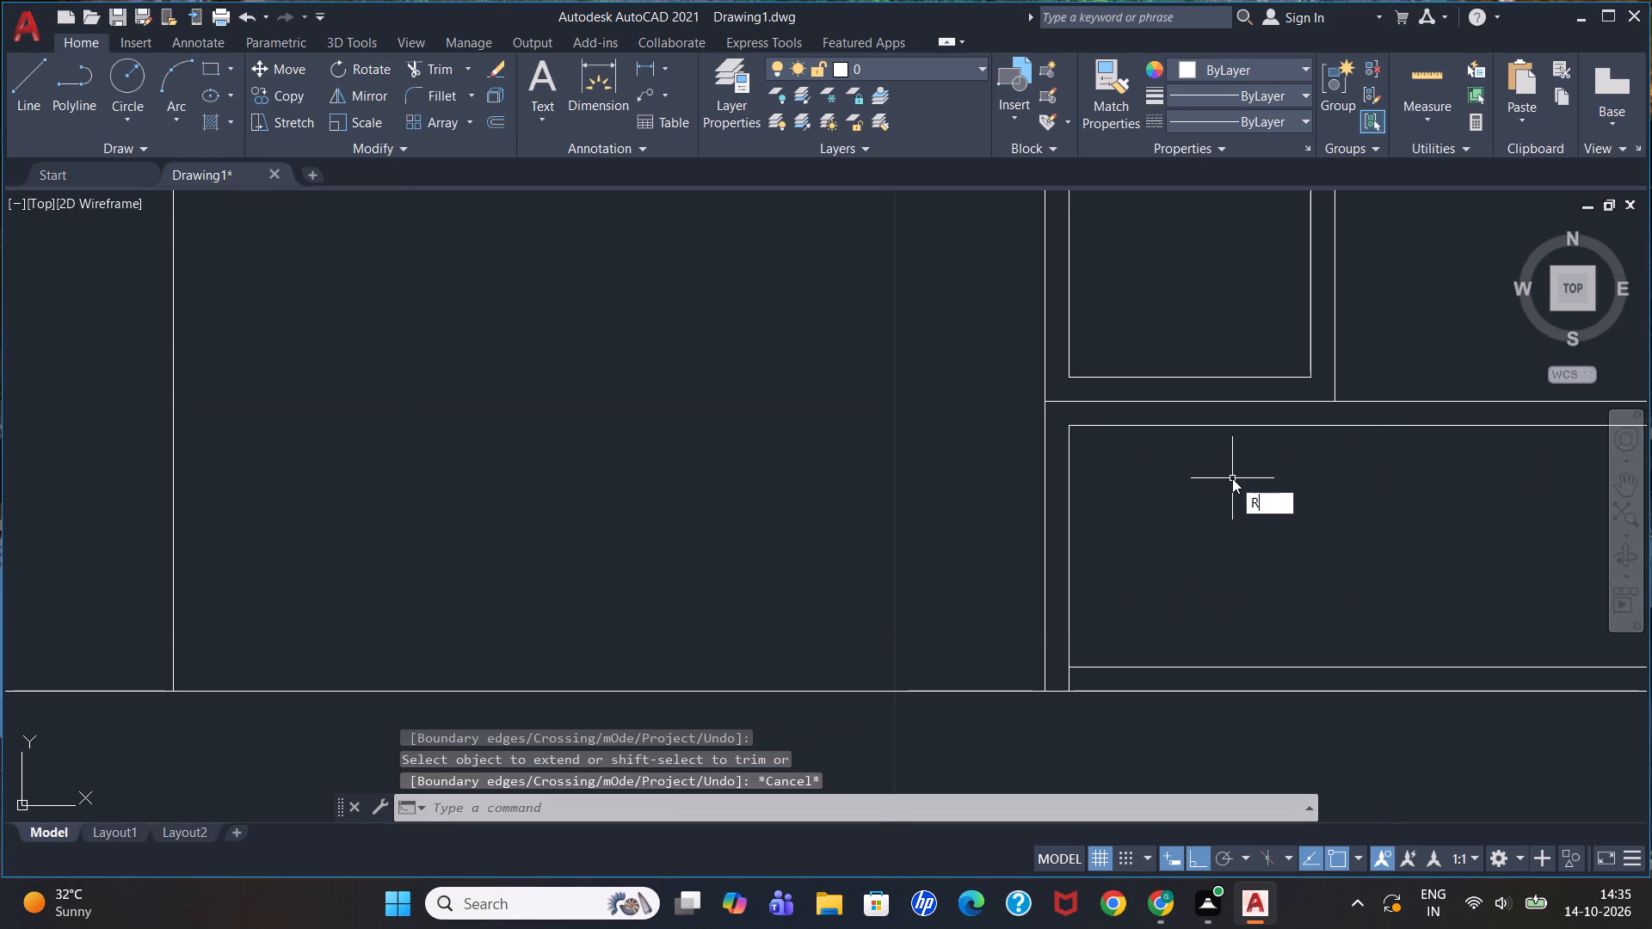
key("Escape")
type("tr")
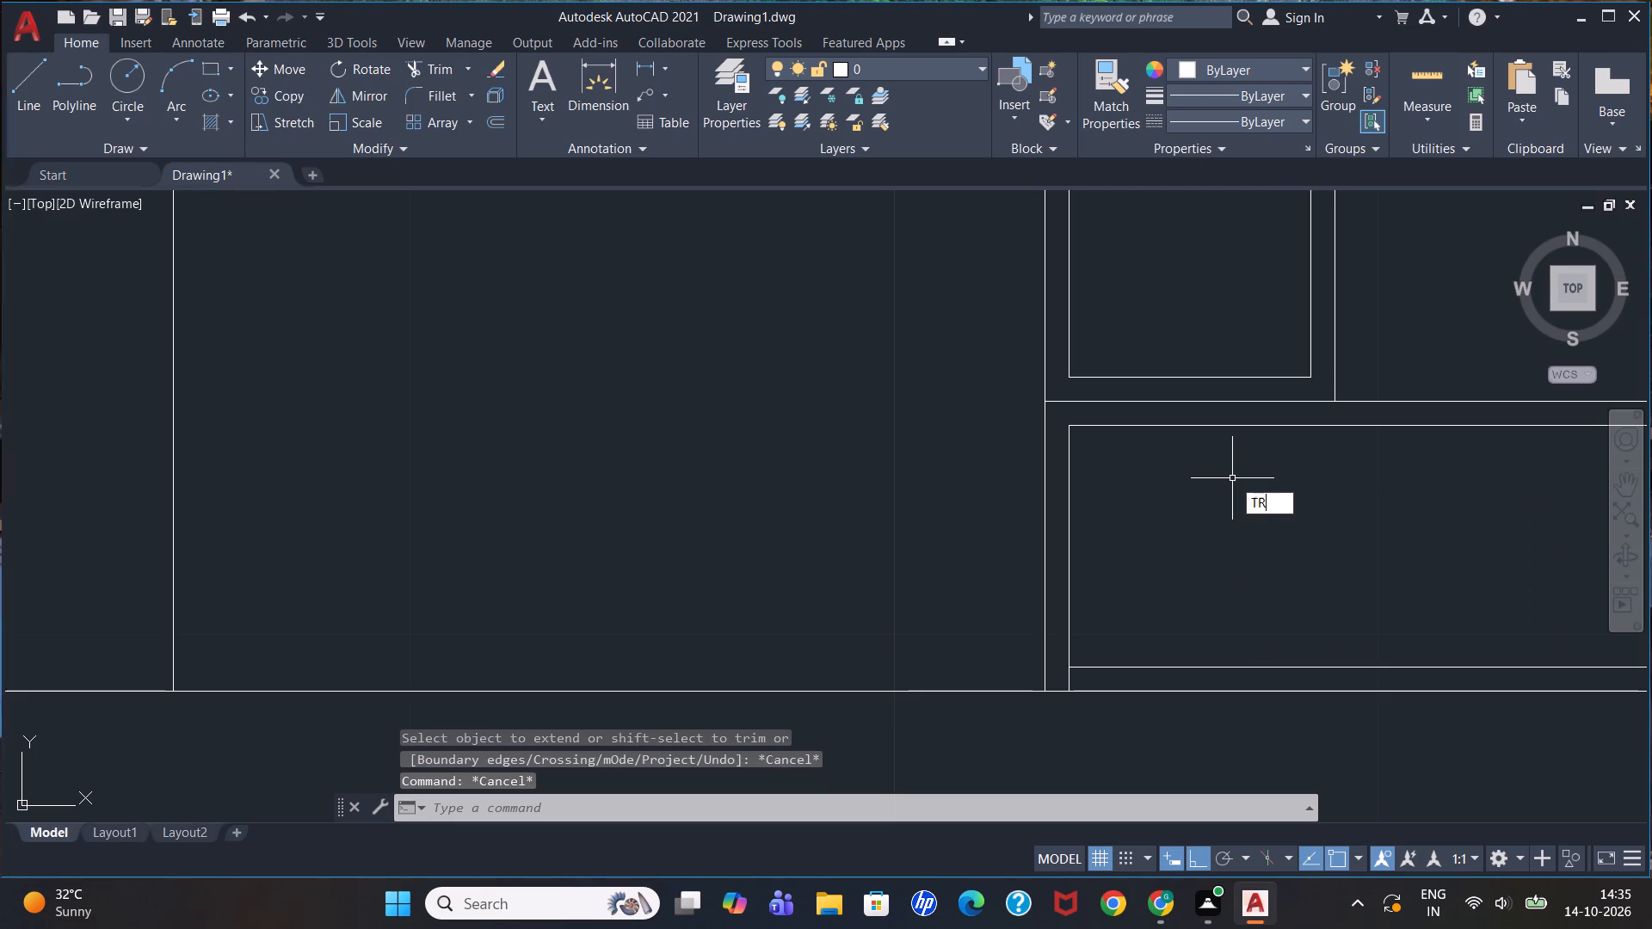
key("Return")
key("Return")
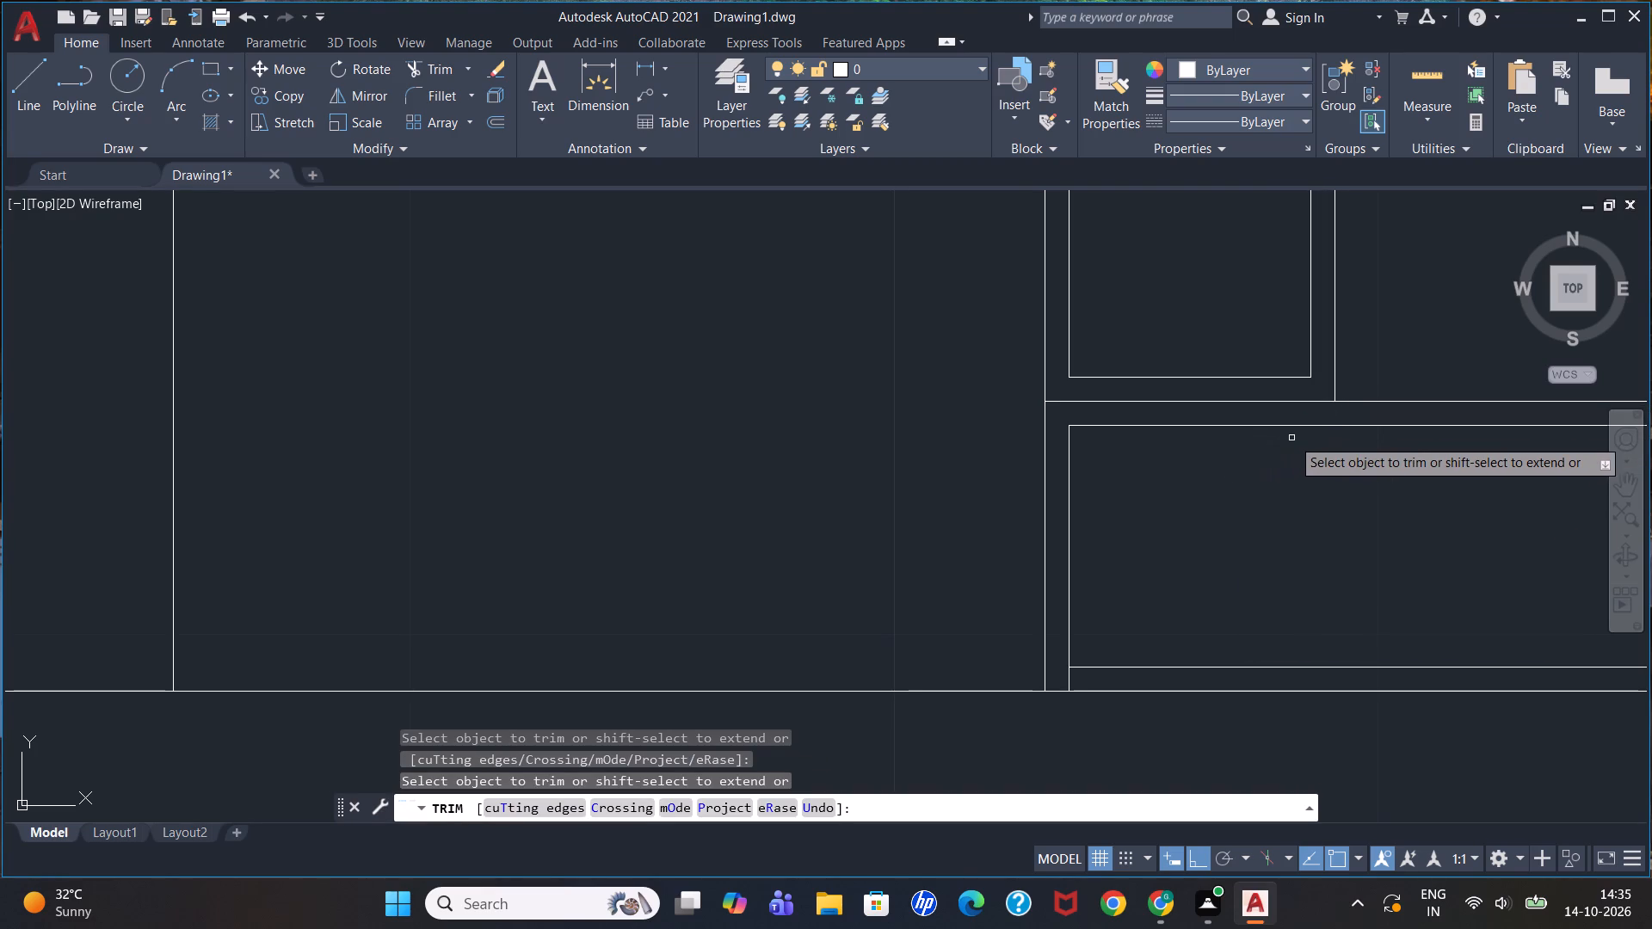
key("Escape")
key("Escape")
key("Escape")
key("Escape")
Trim the overhanging ends of the inner outline at the right corners and lower-left corner of the second unit's lower compartment.
scroll(1234, 419, "down", 2)
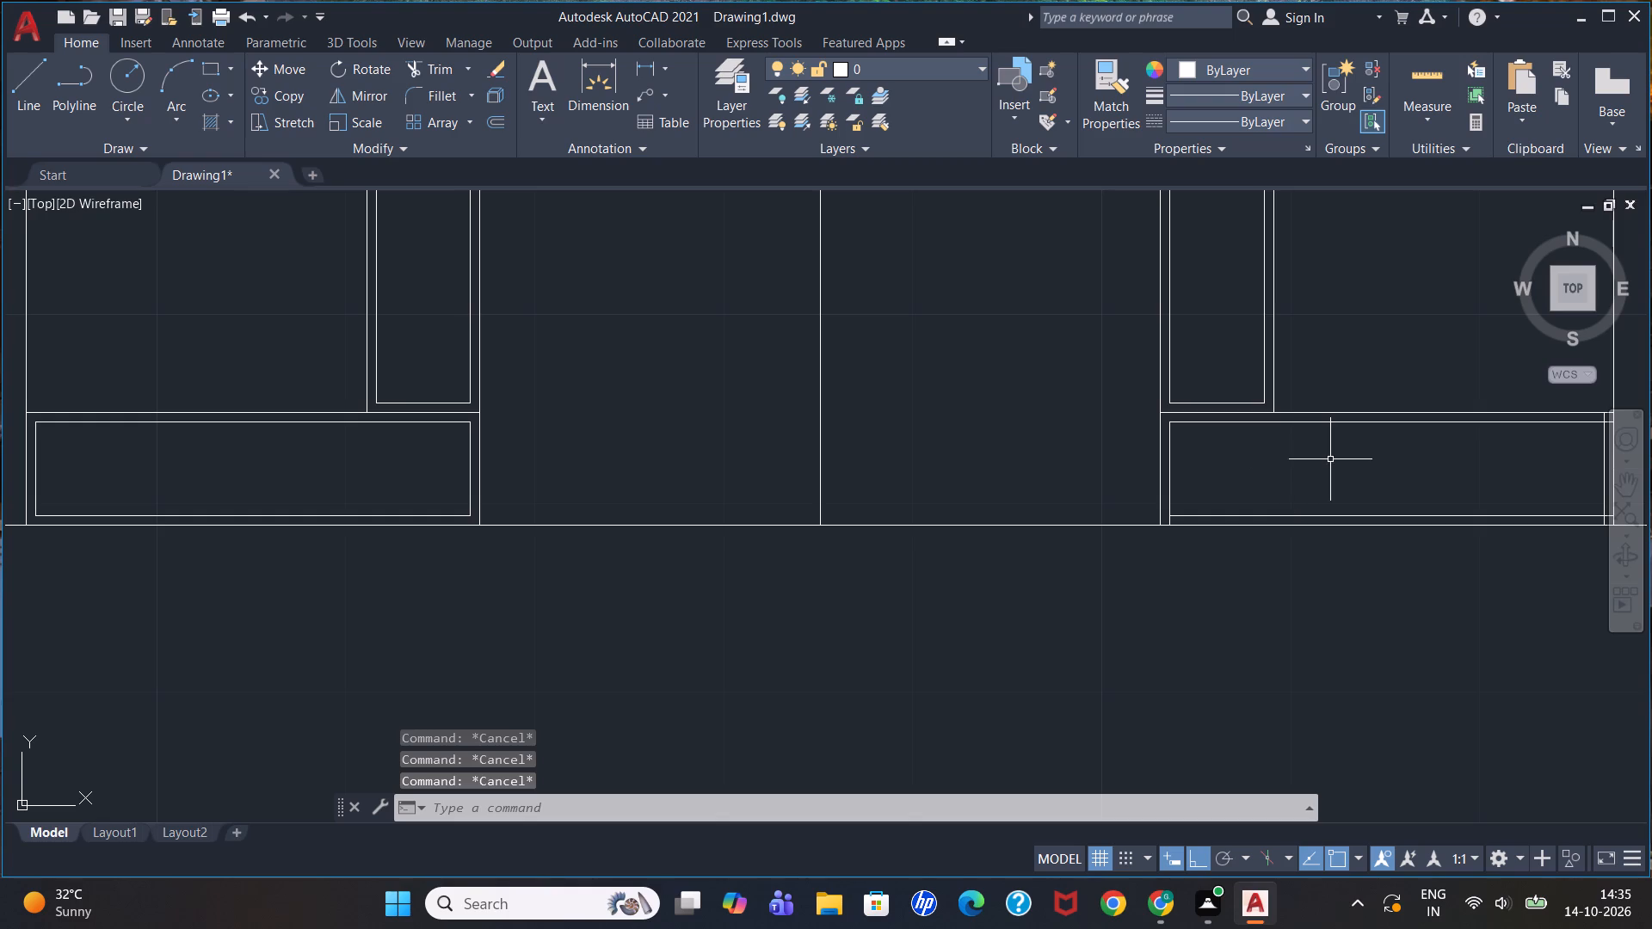
scroll(1337, 458, "down", 2)
scroll(1463, 471, "up", 3)
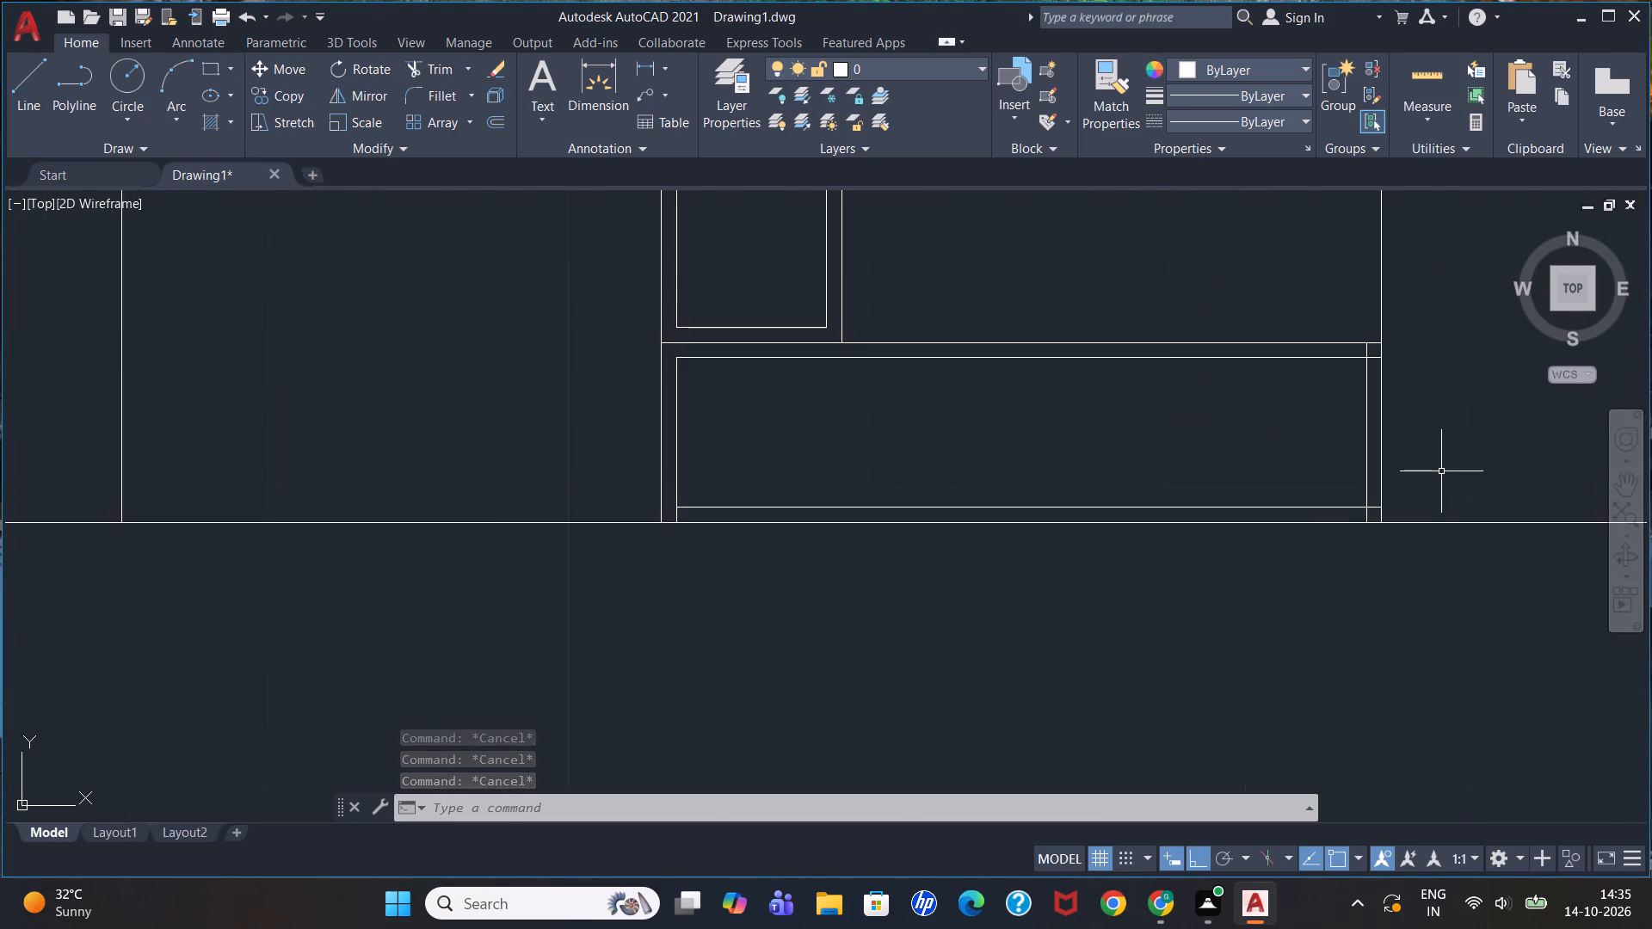
scroll(1441, 471, "up", 1)
type("tr")
key("Return")
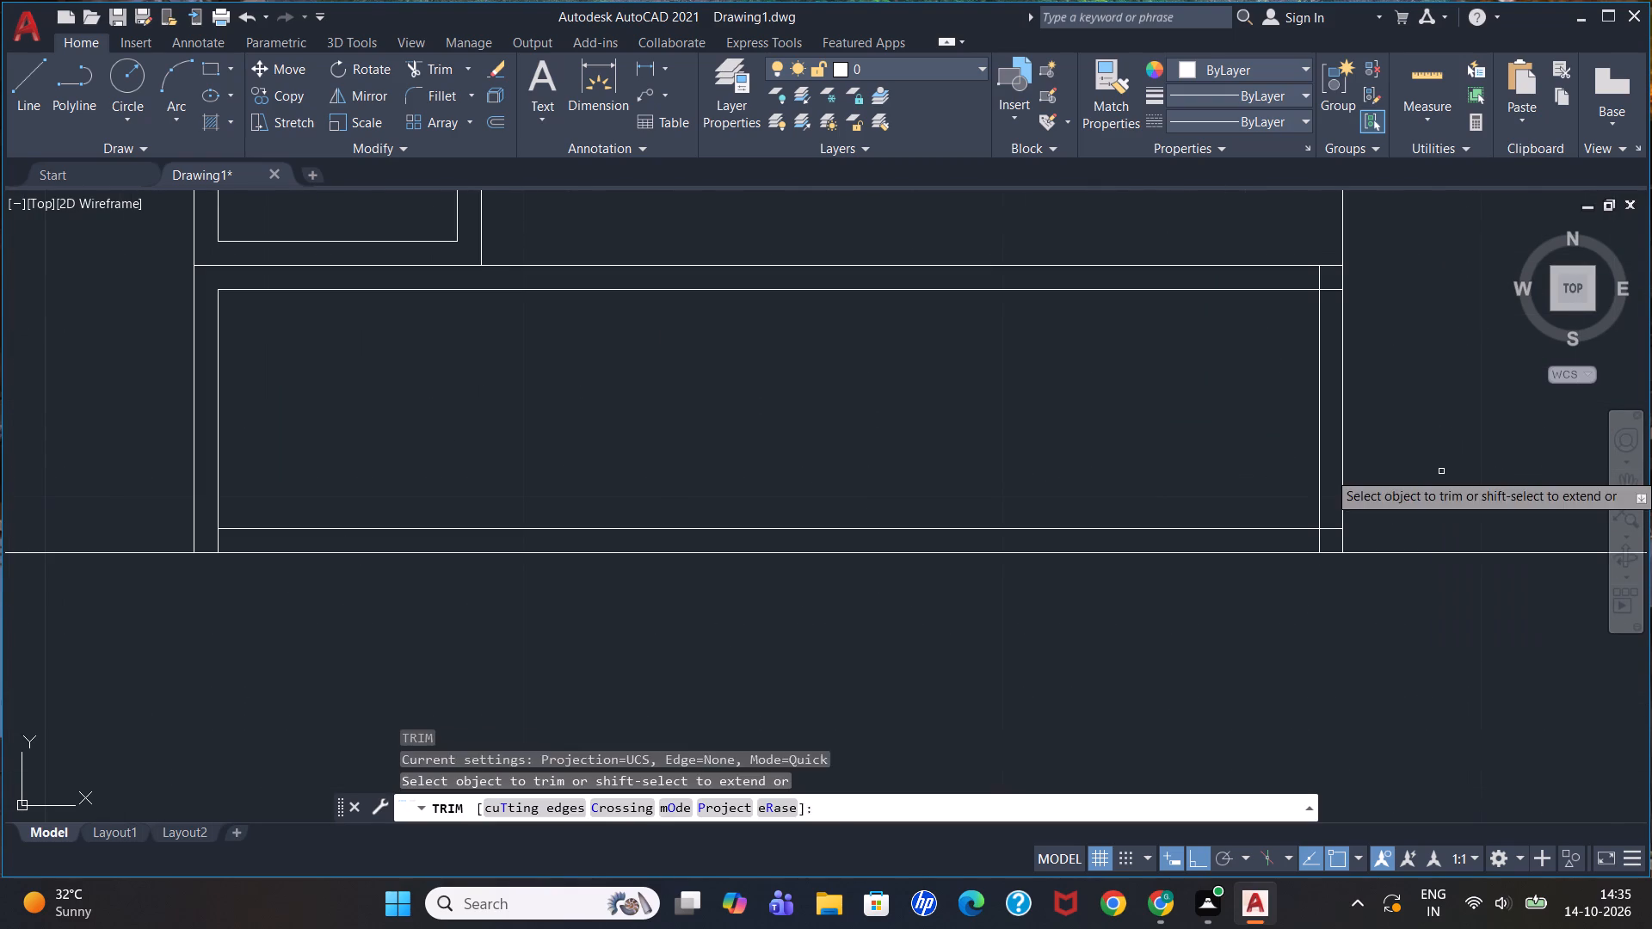
key("Return")
left_click(1318, 276)
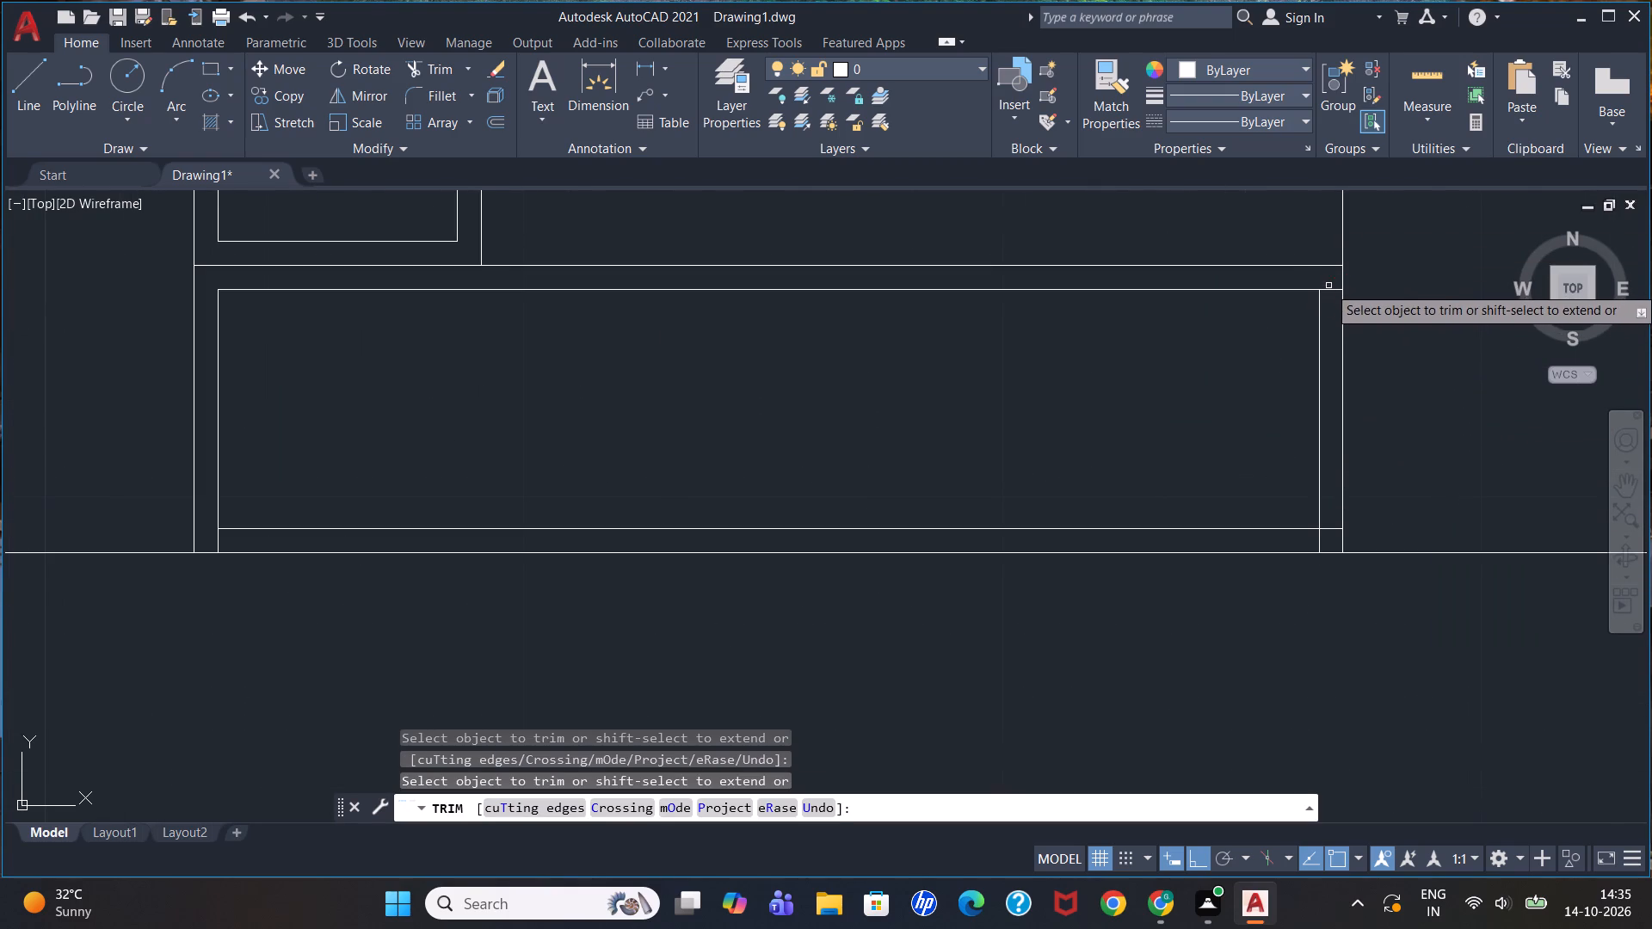
left_click(1328, 292)
left_click(1331, 529)
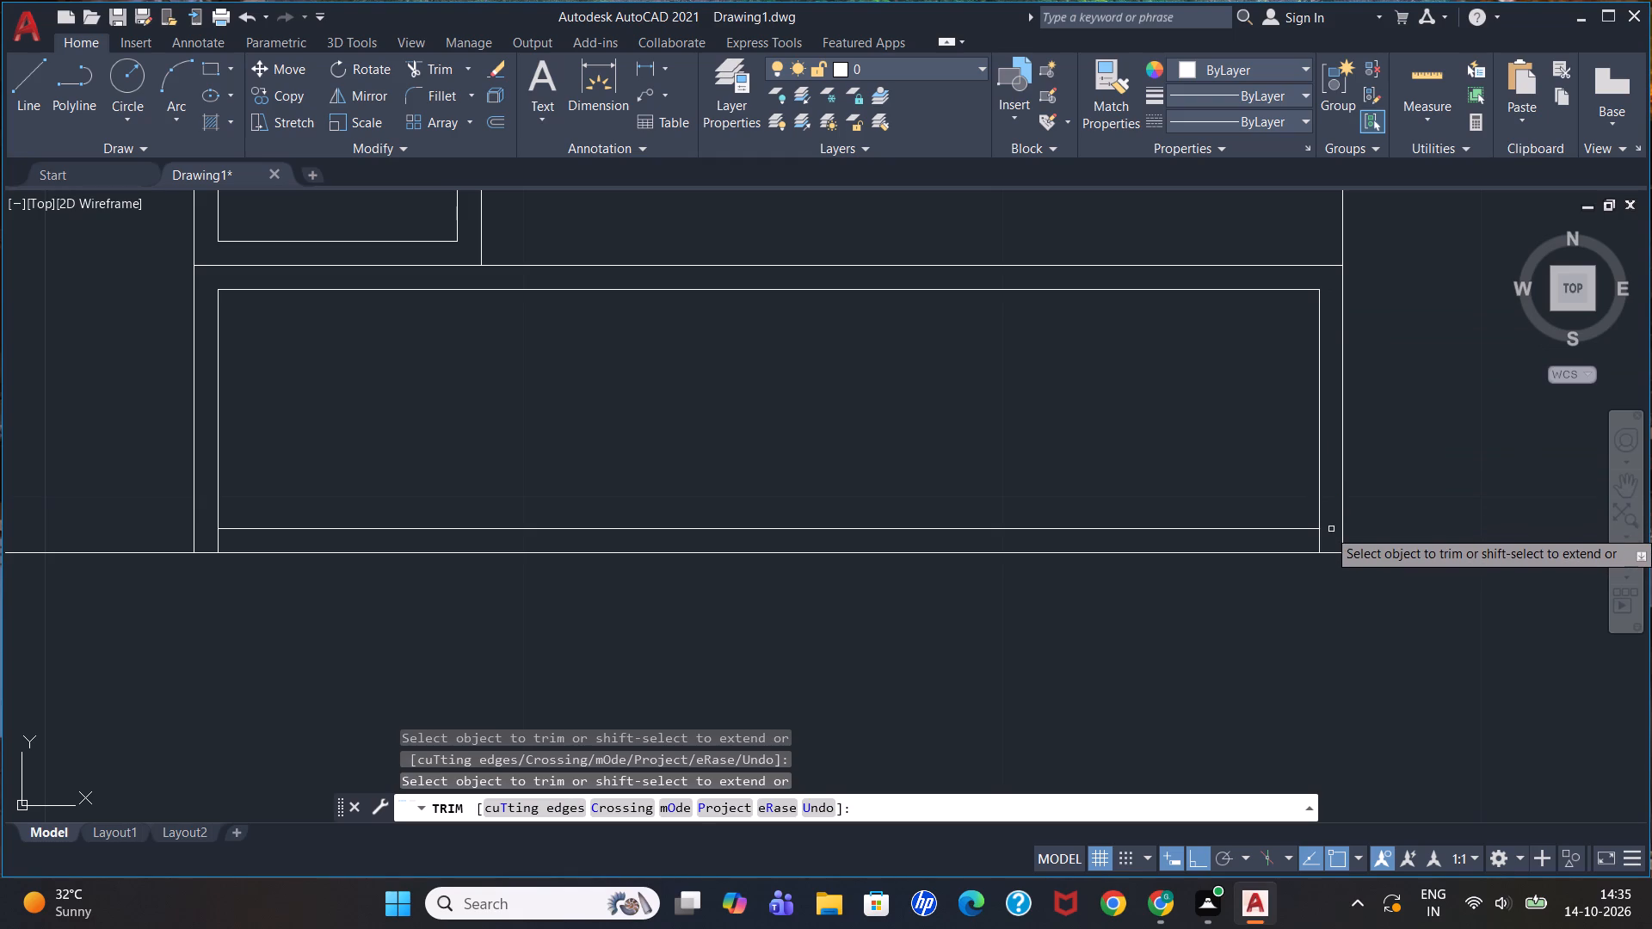
left_click(1318, 538)
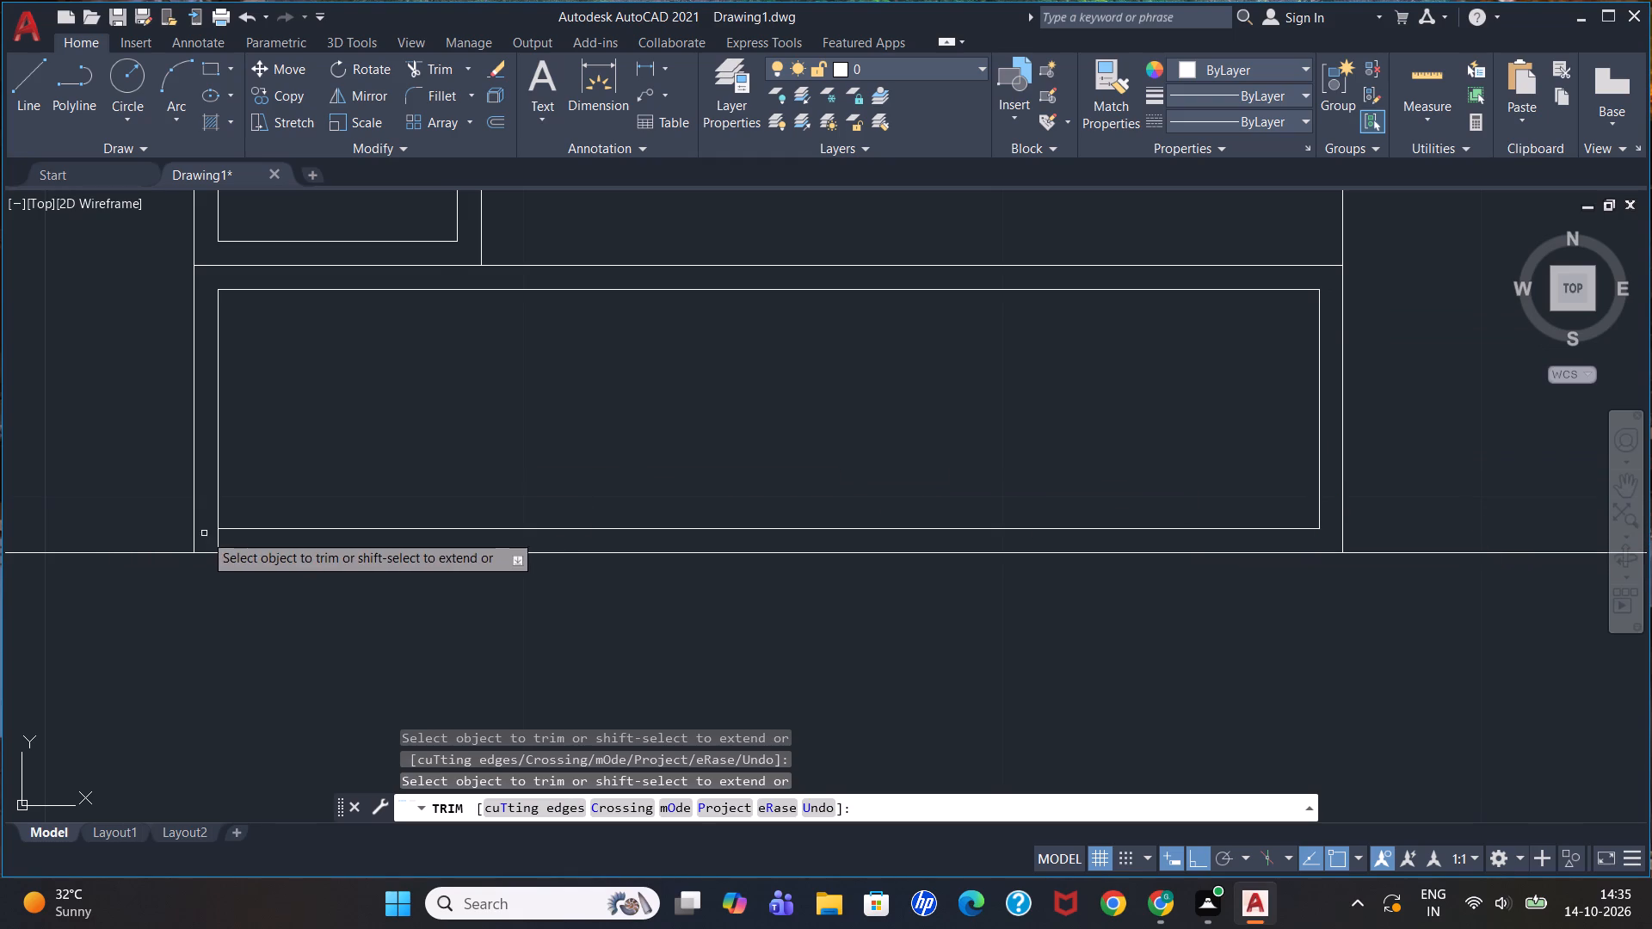
left_click(217, 539)
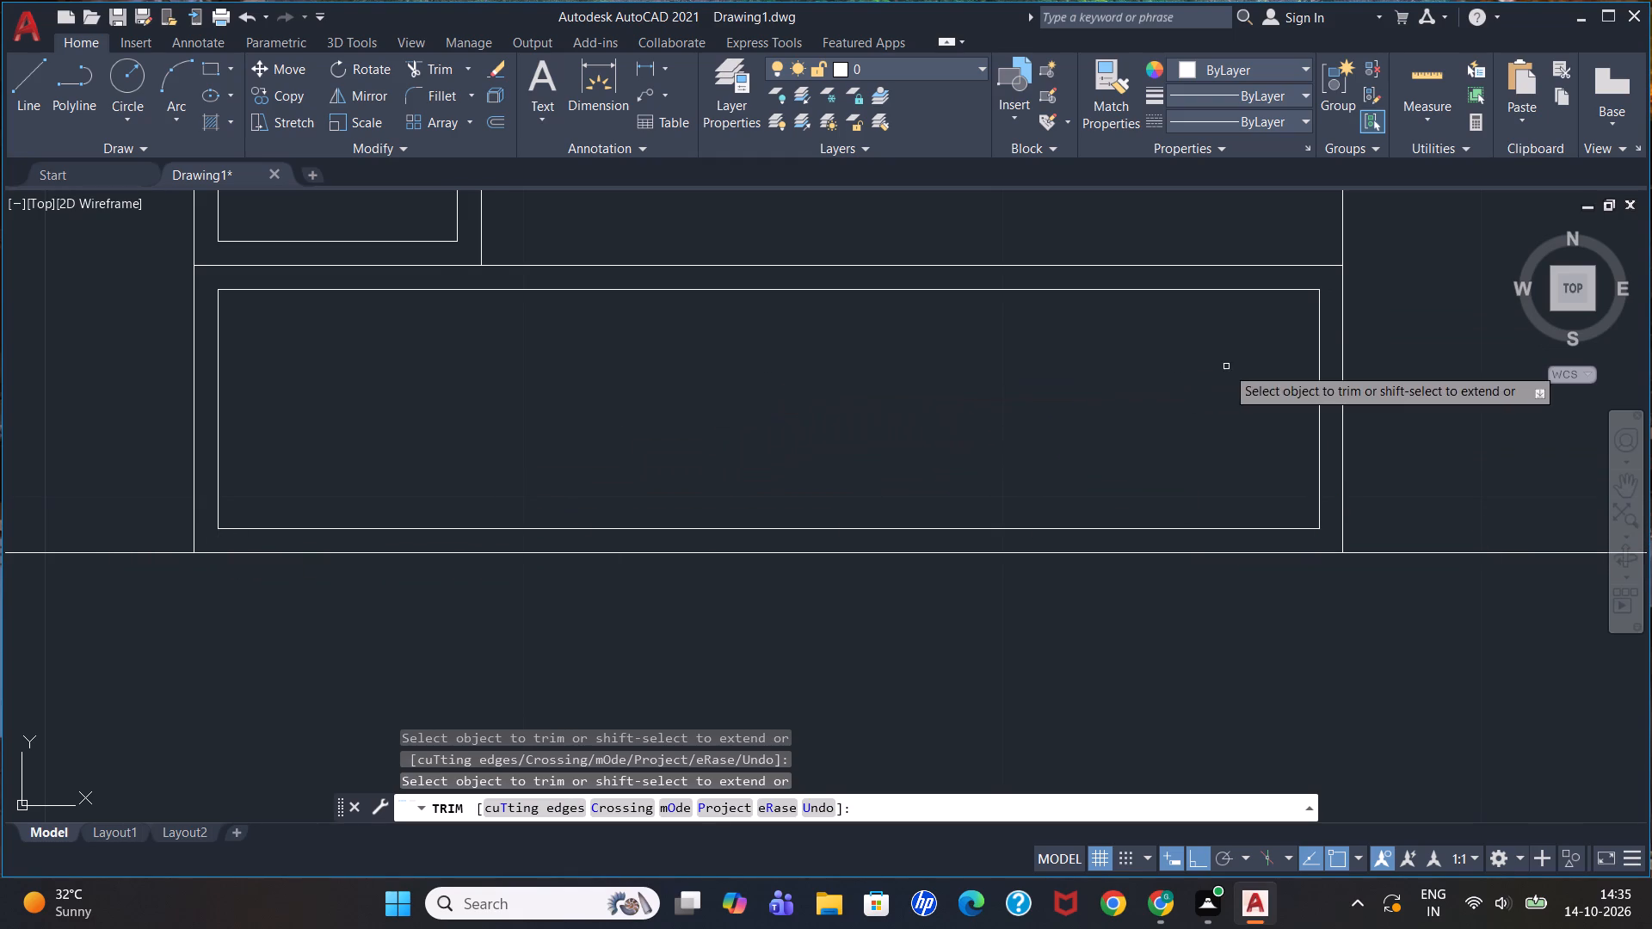
Trim both shelf lines of the second narrow compartment back to its inner side lines.
scroll(1322, 341, "down", 5)
scroll(1260, 240, "up", 3)
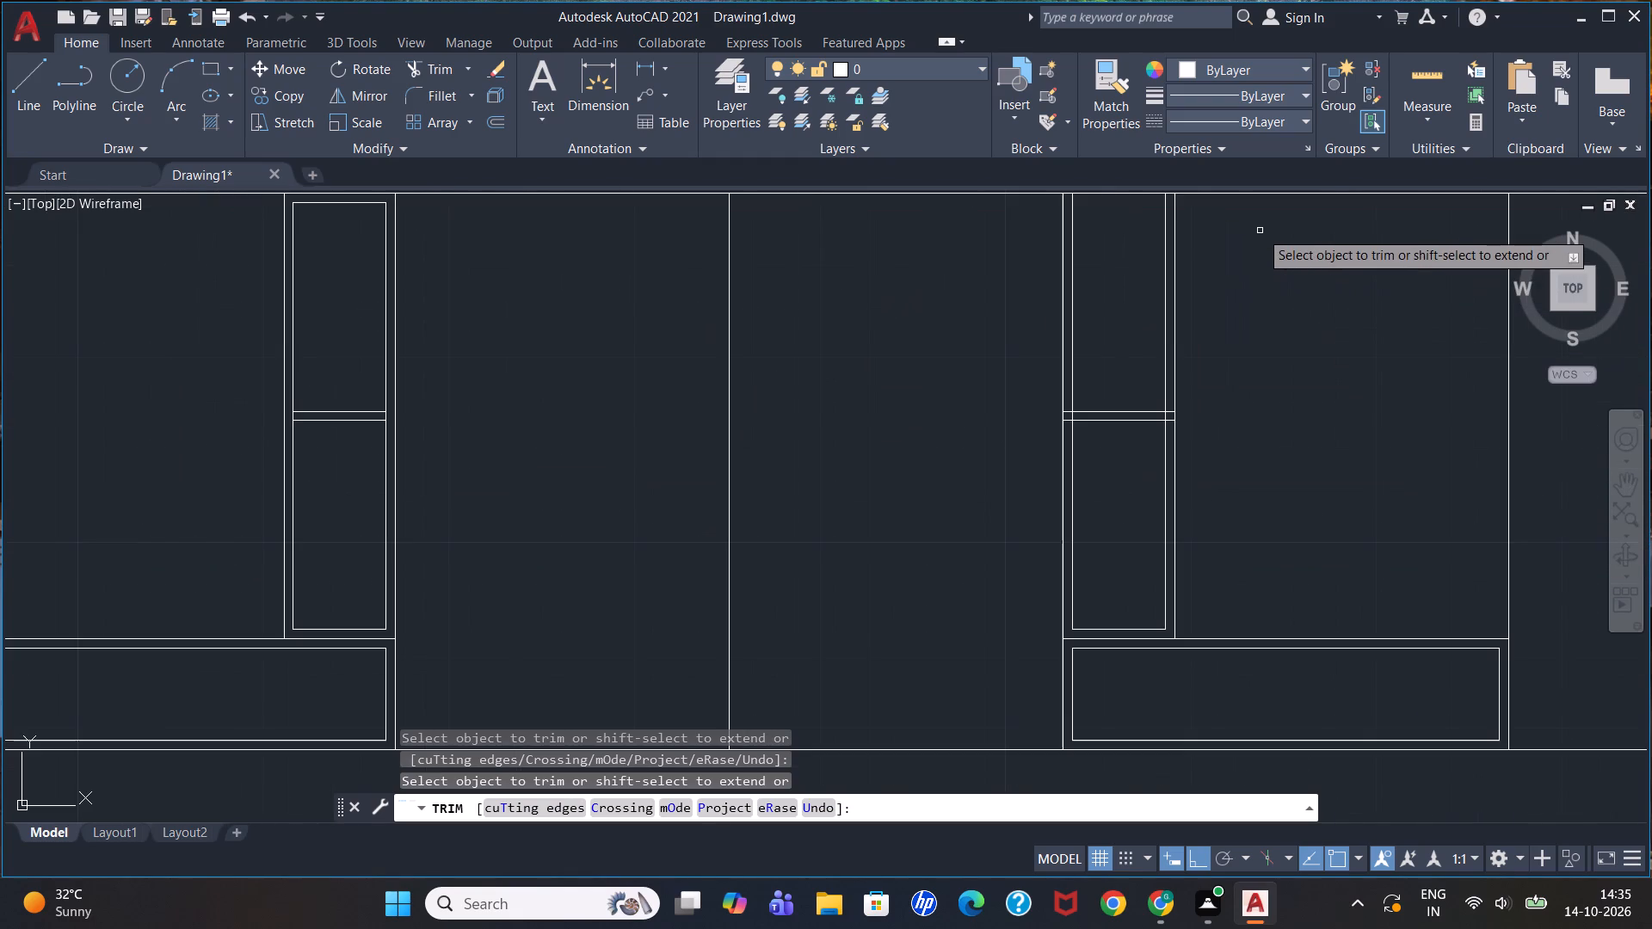
scroll(1177, 286, "up", 3)
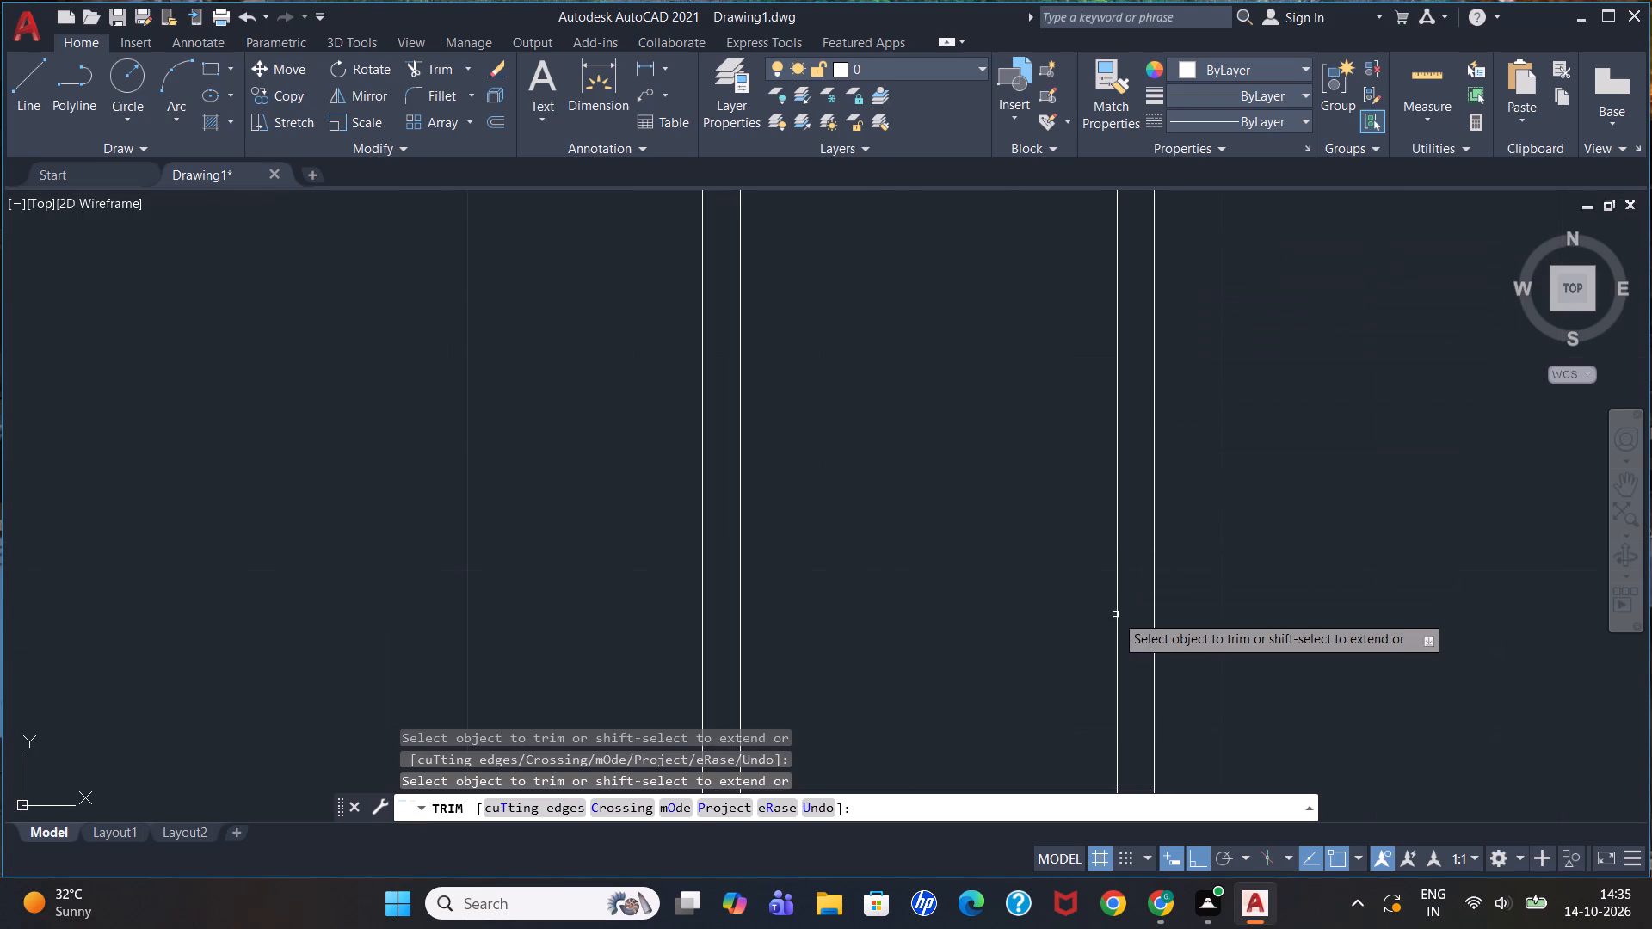
scroll(1132, 599, "down", 3)
scroll(1119, 658, "up", 2)
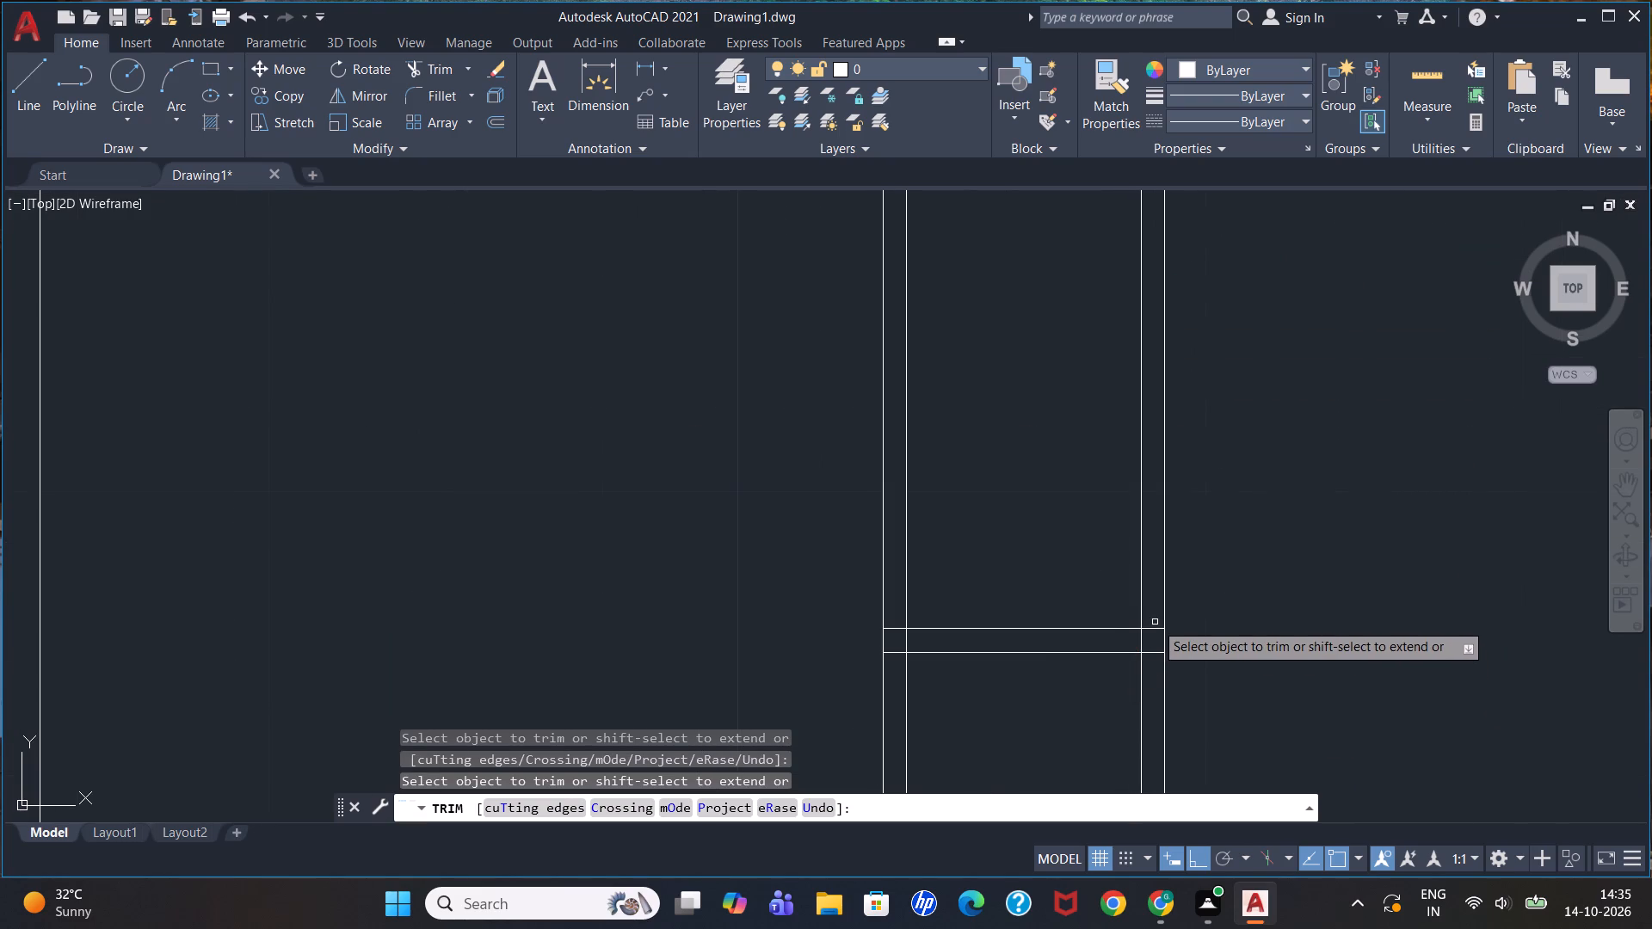
left_click(1154, 629)
left_click(1156, 654)
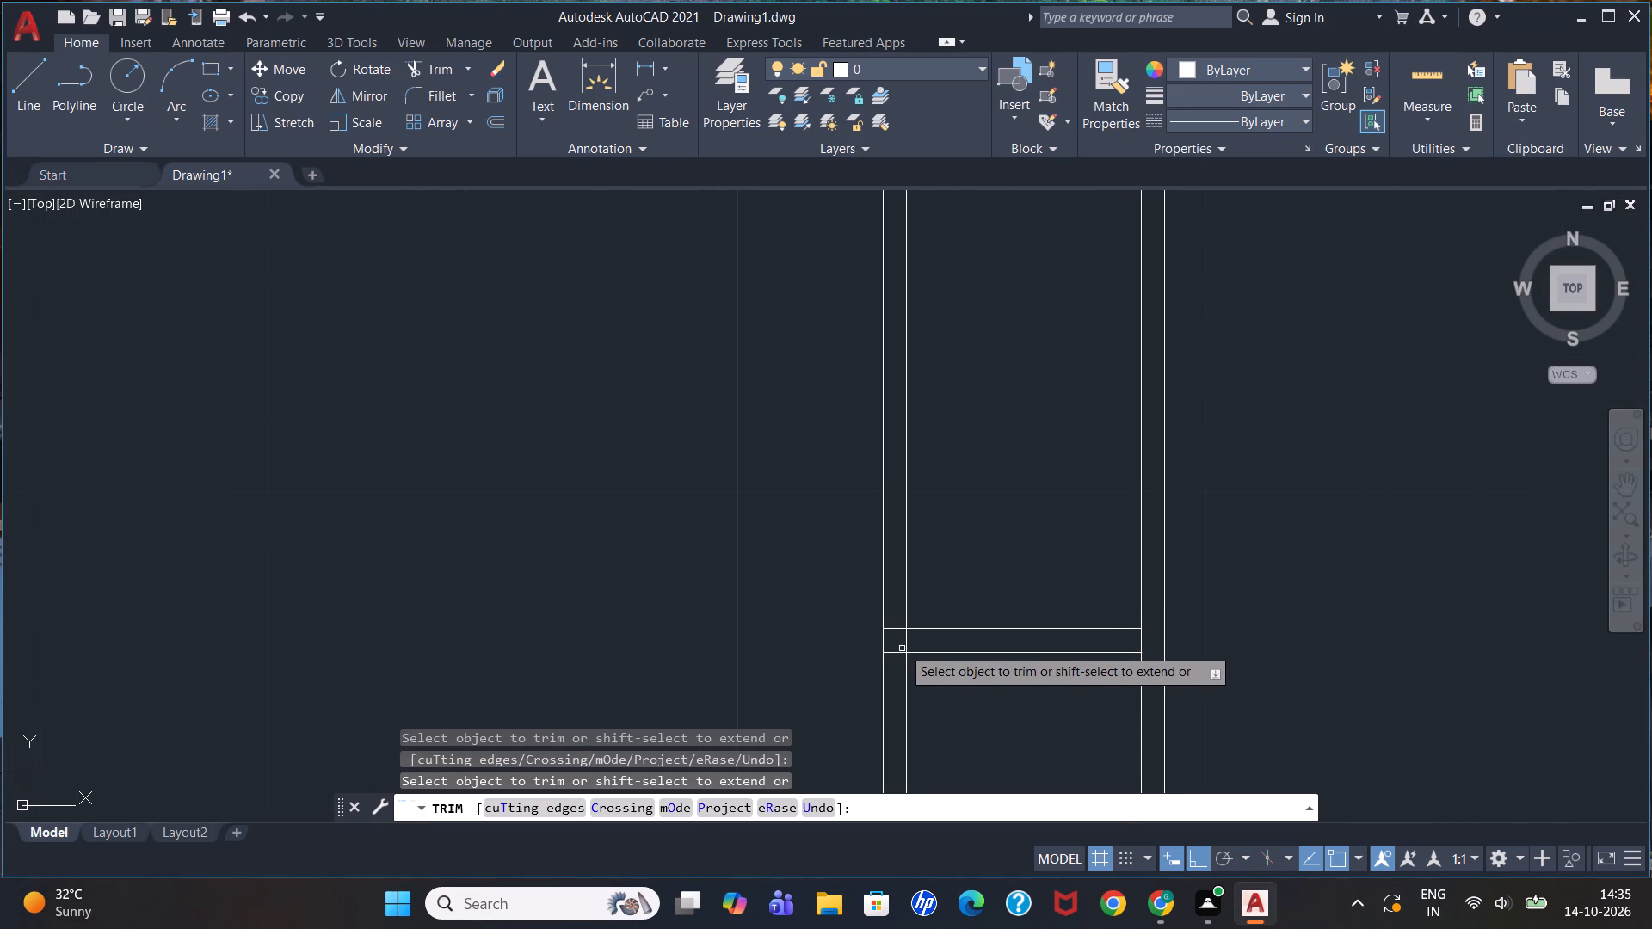
left_click(895, 627)
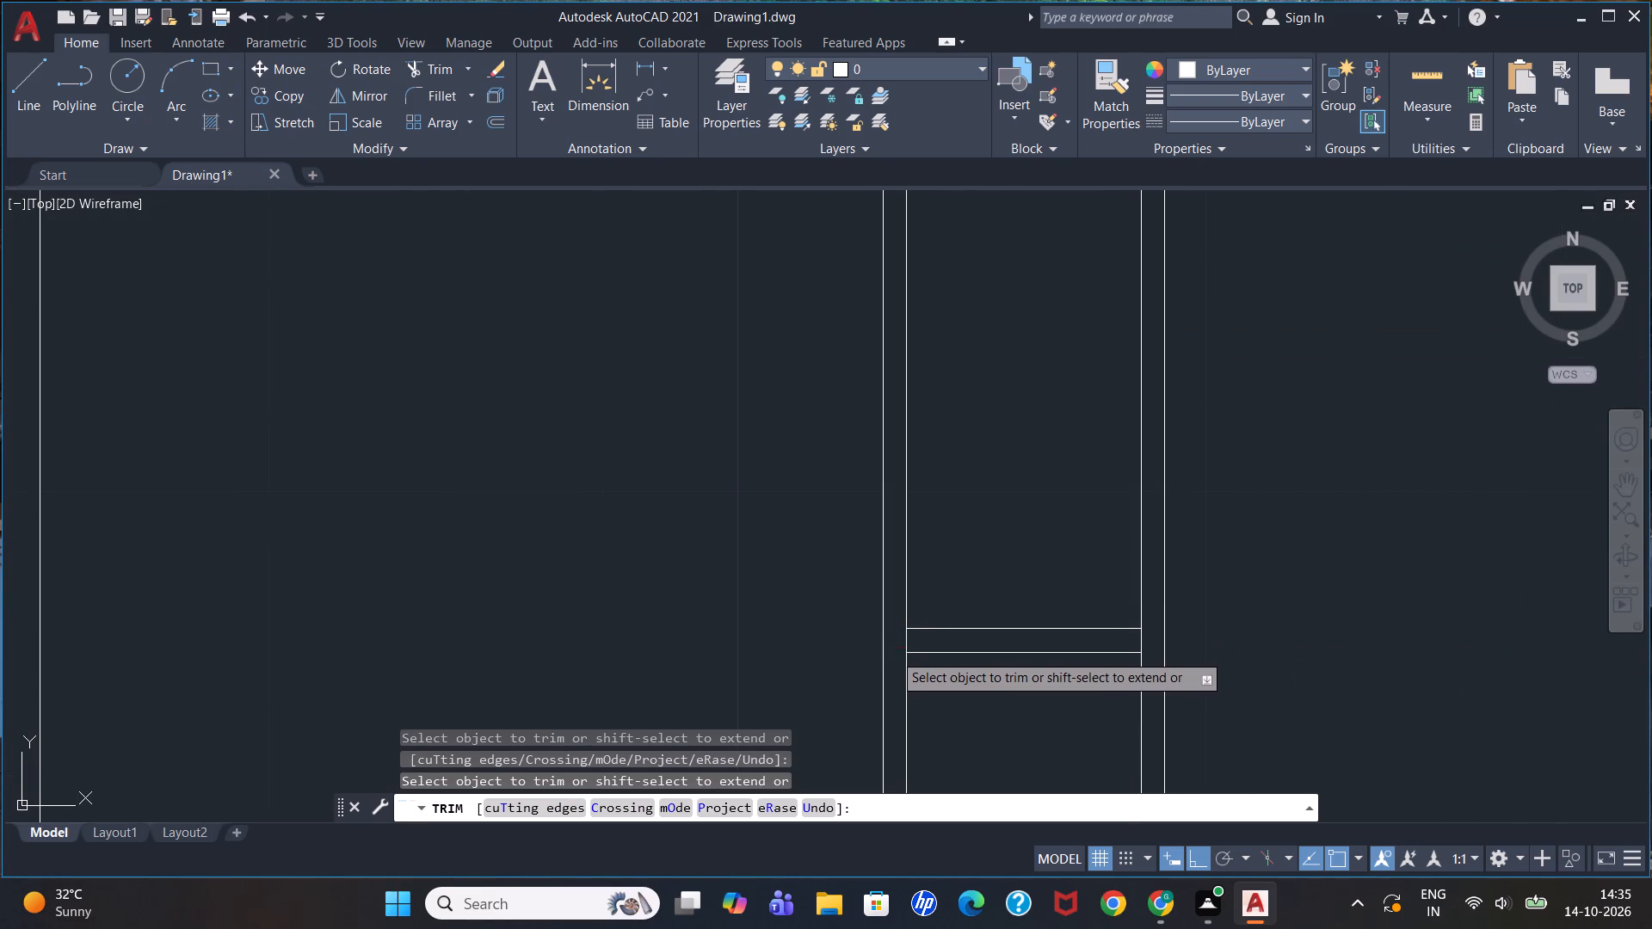
left_click(893, 653)
key("Escape")
key("Escape")
key("Escape")
key("Escape")
Offset the top line of the second narrow compartment 0.5" downward.
scroll(1057, 554, "down", 2)
scroll(1082, 417, "up", 1)
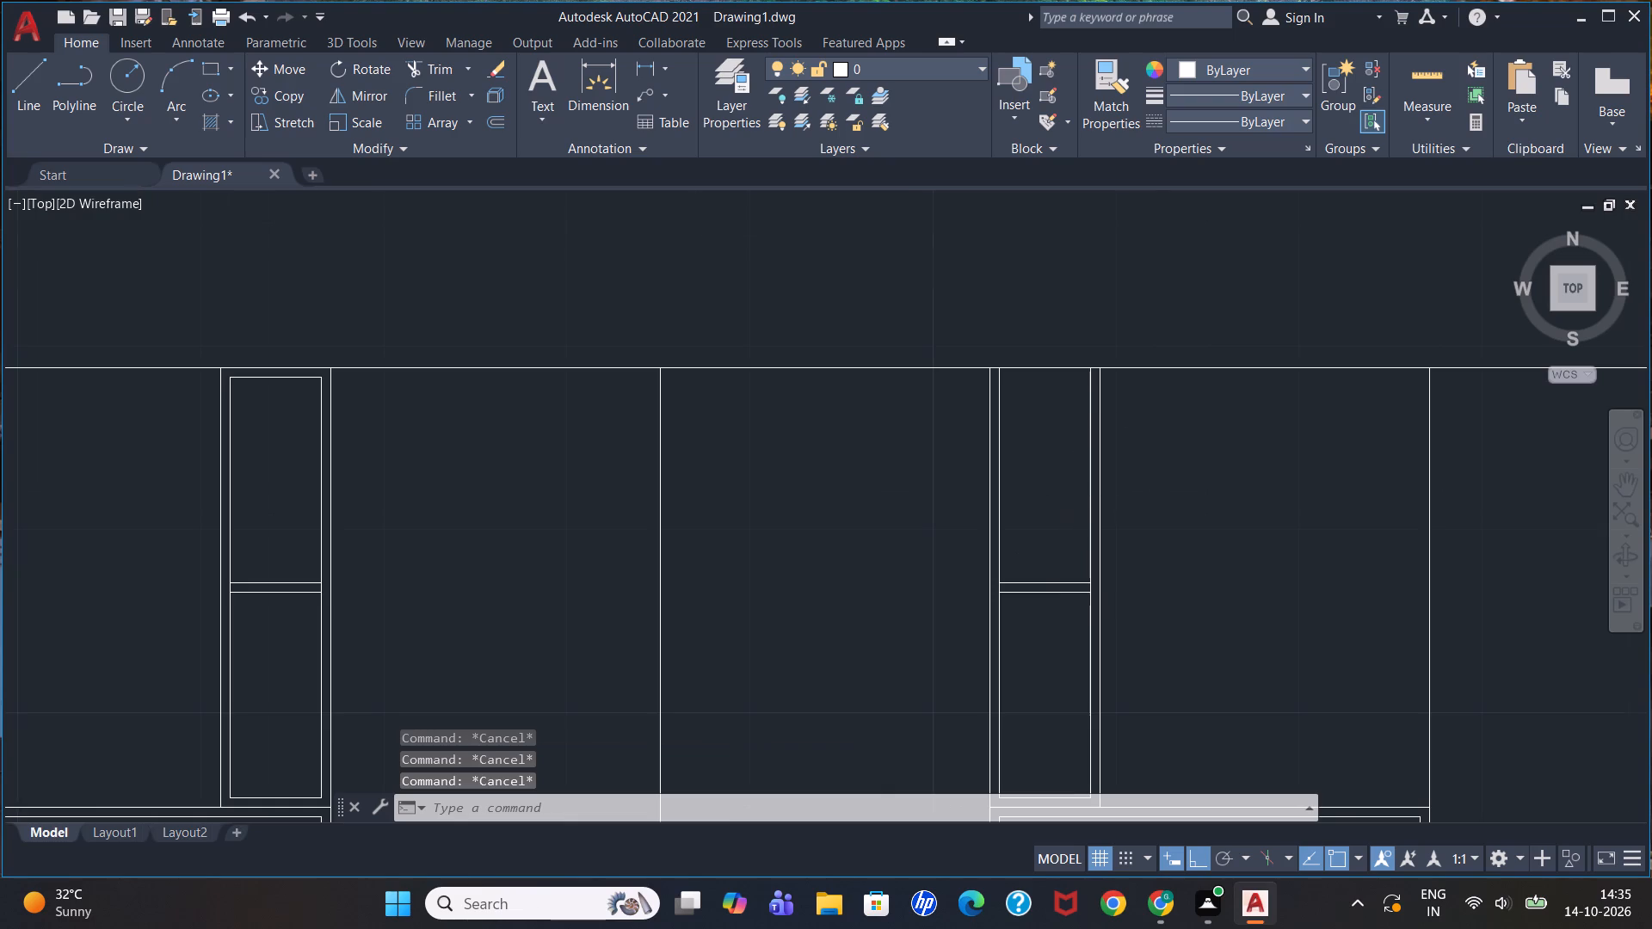
scroll(1082, 417, "up", 1)
key("l")
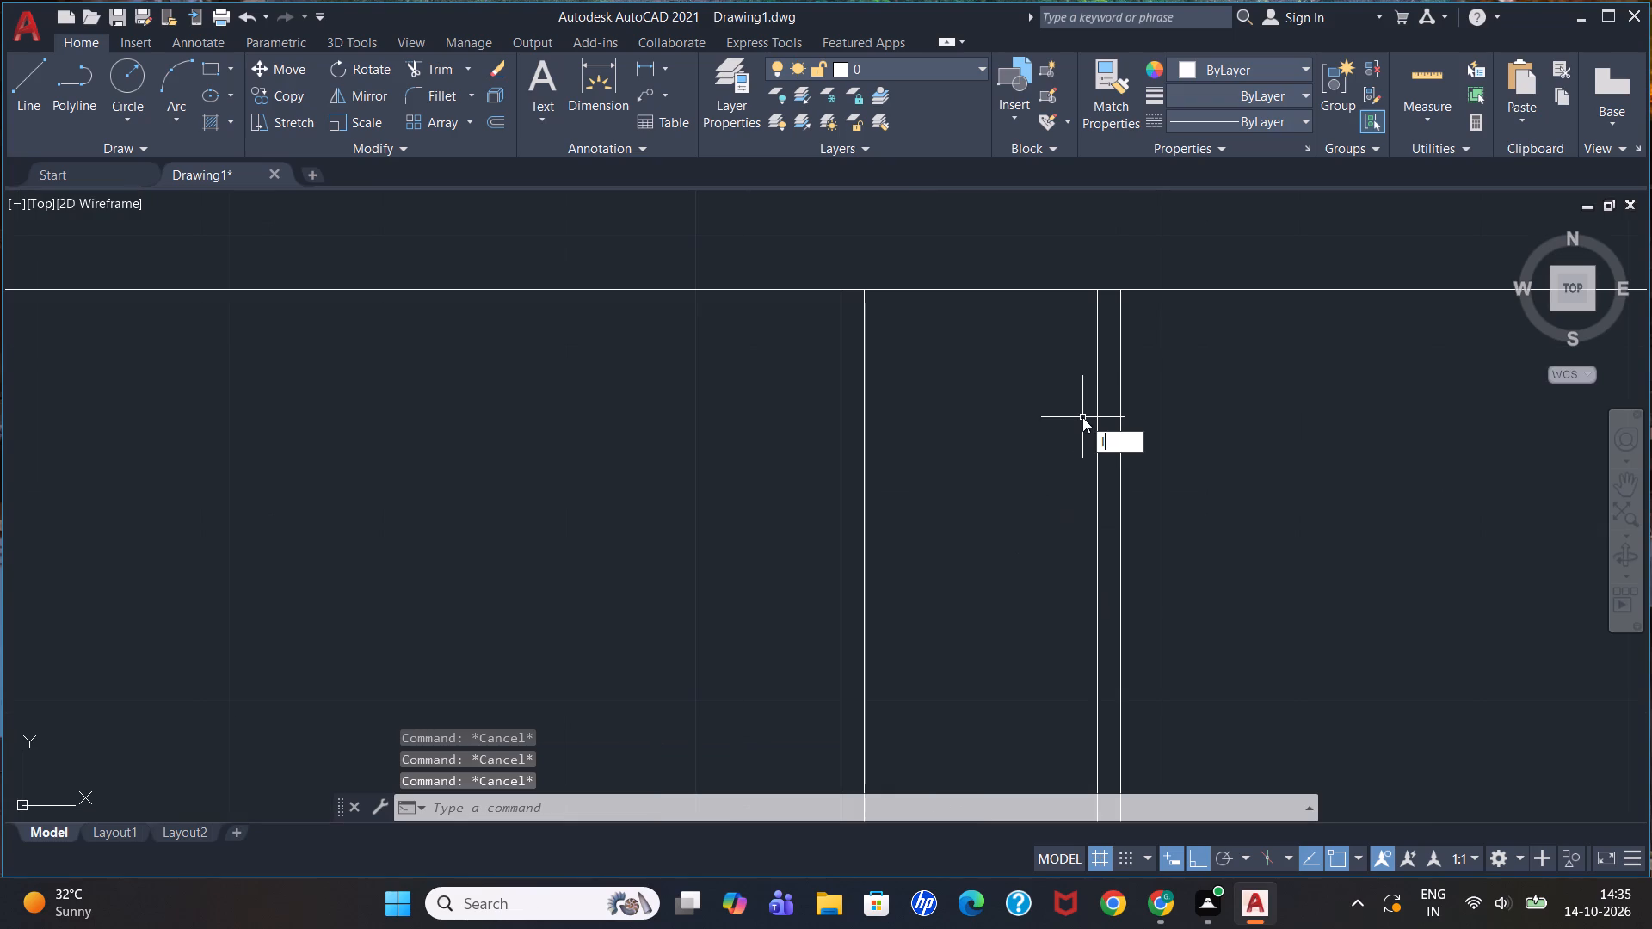
key("Escape")
key("o")
key("Return")
type("0.5\"")
key("Return")
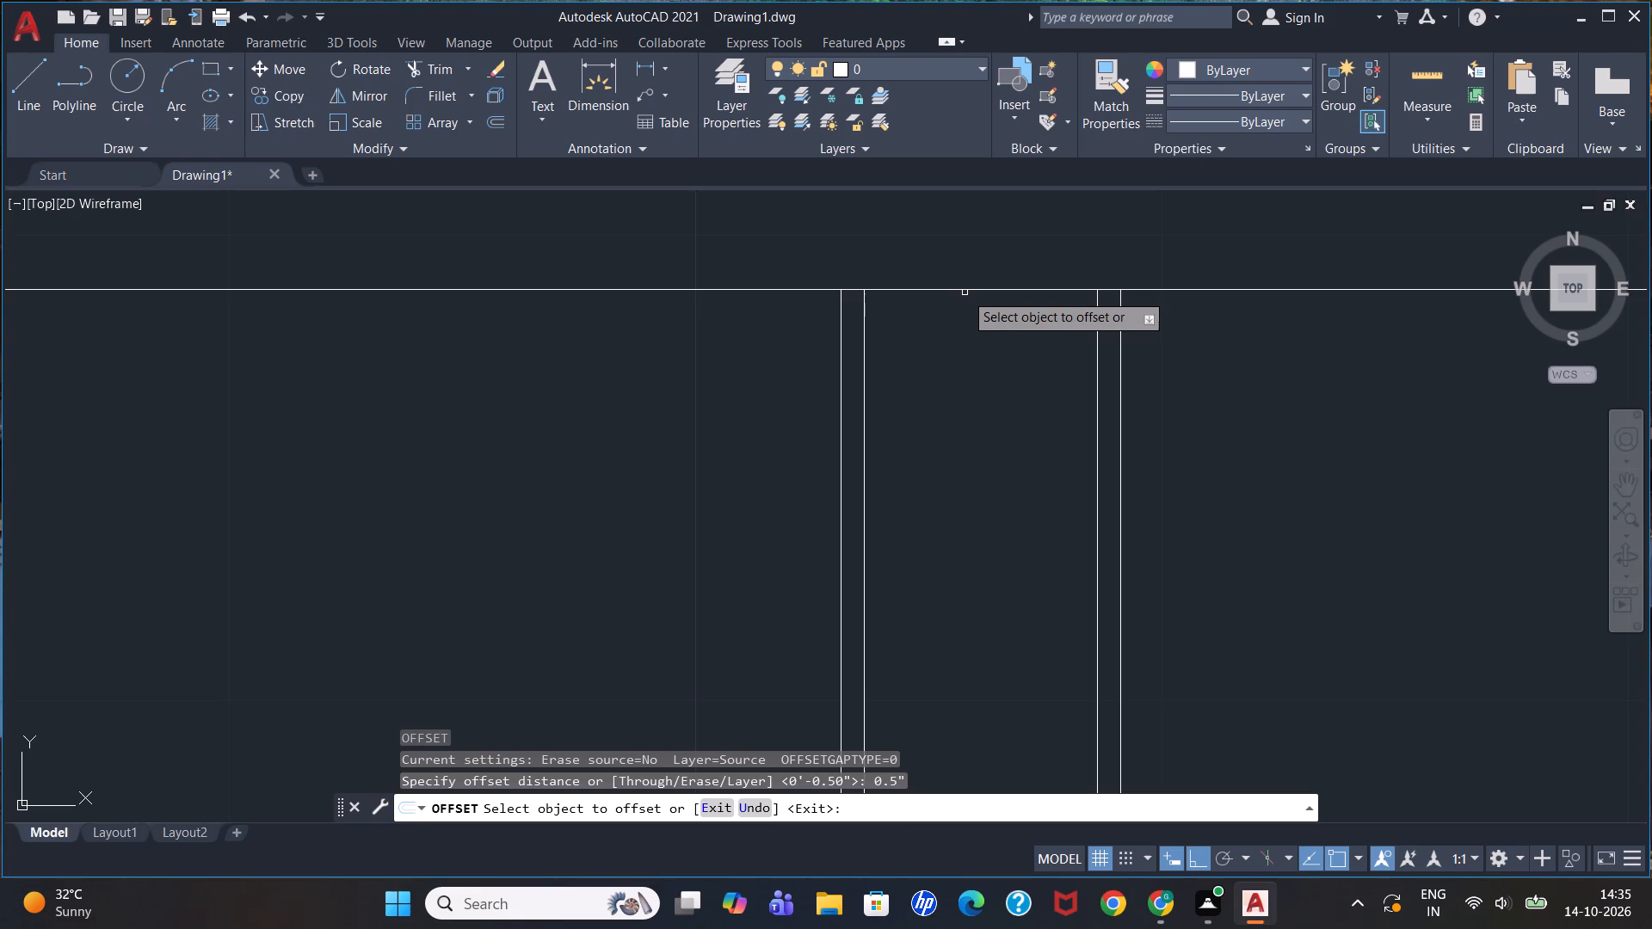
left_click(966, 287)
left_click(962, 369)
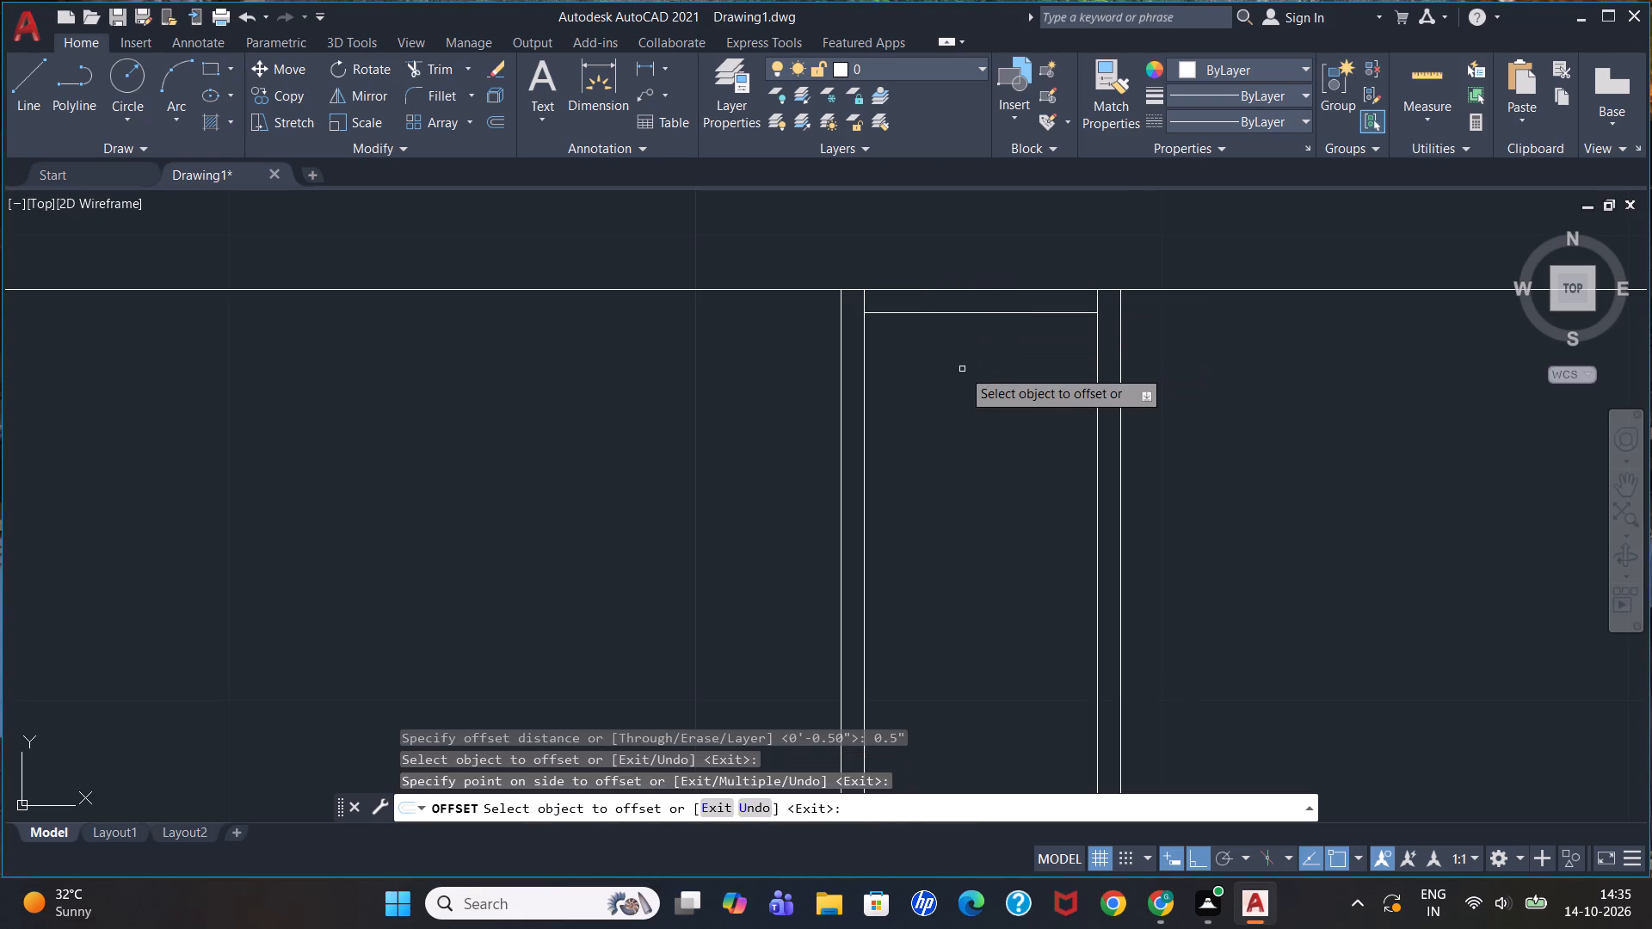
key("Escape")
key("Escape")
key("Escape")
key("Escape")
Trim the ends of both inner side lines above the new inner top line of the second narrow compartment.
type("tr")
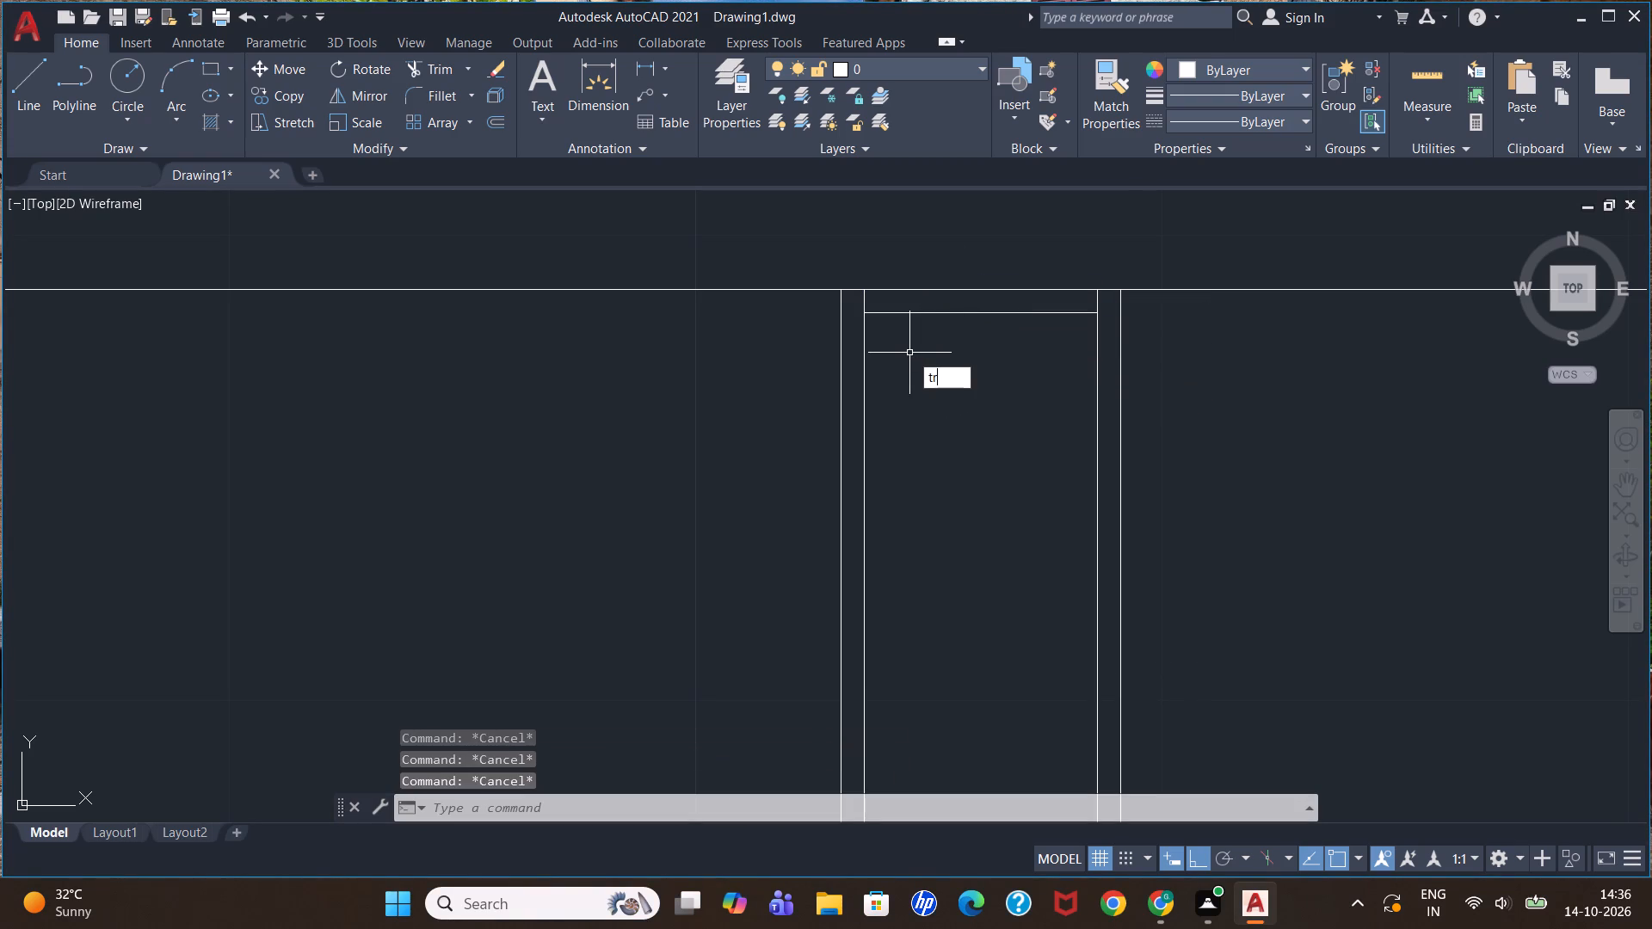
key("Return")
key("Return")
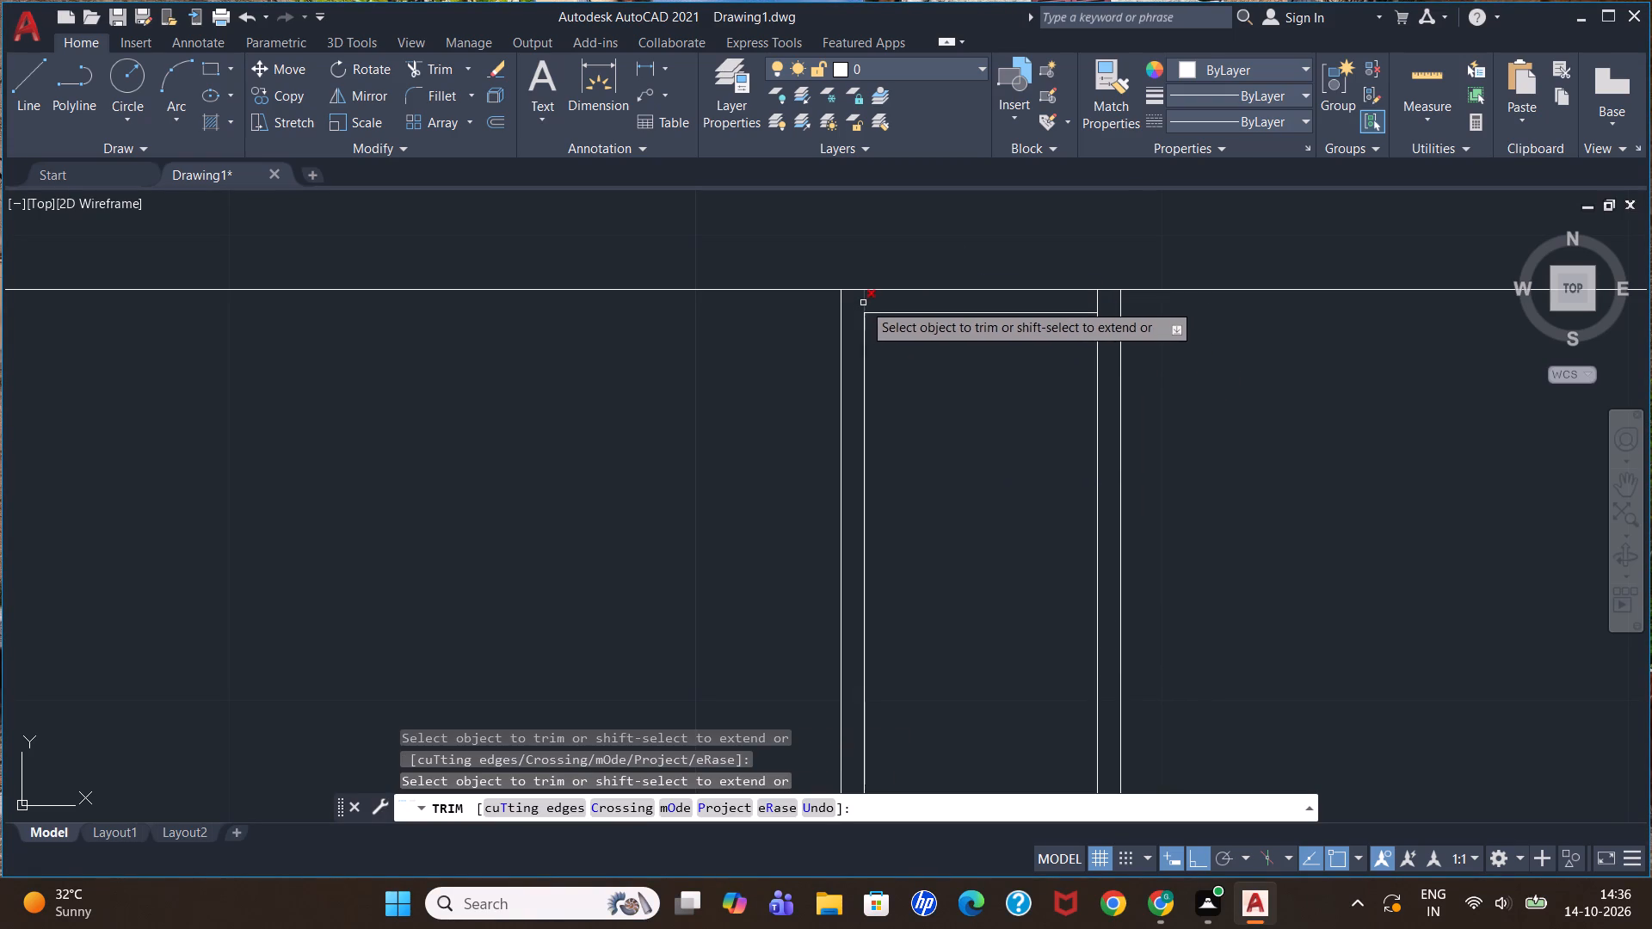
left_click(864, 303)
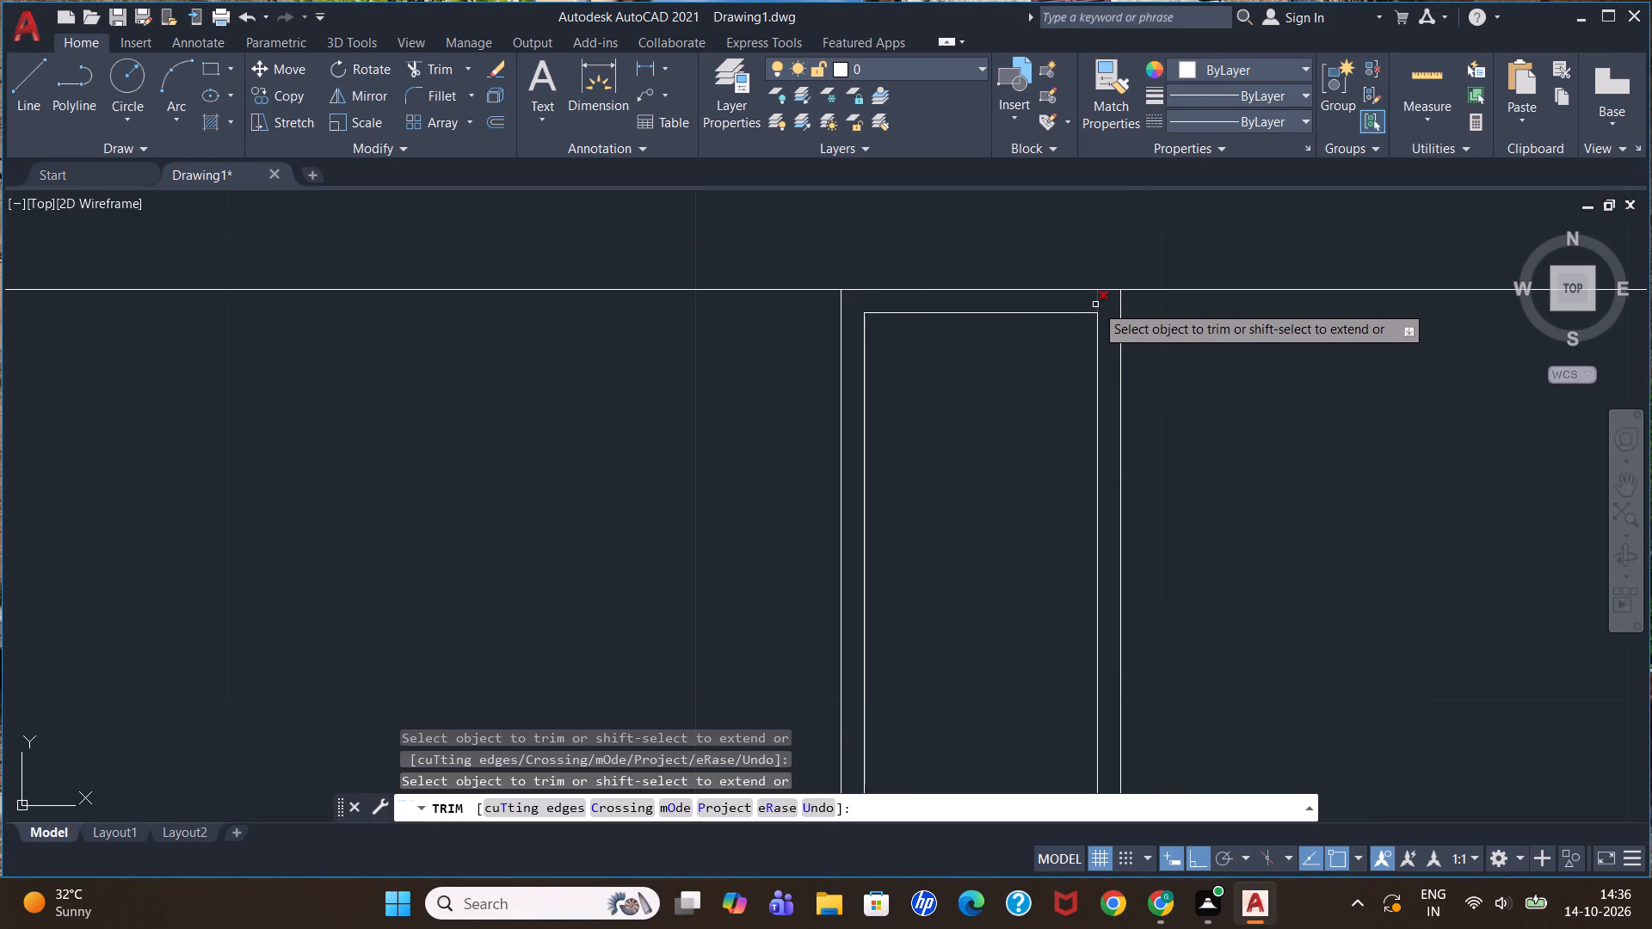
left_click(1097, 305)
key("Escape")
key("Escape")
key("Escape")
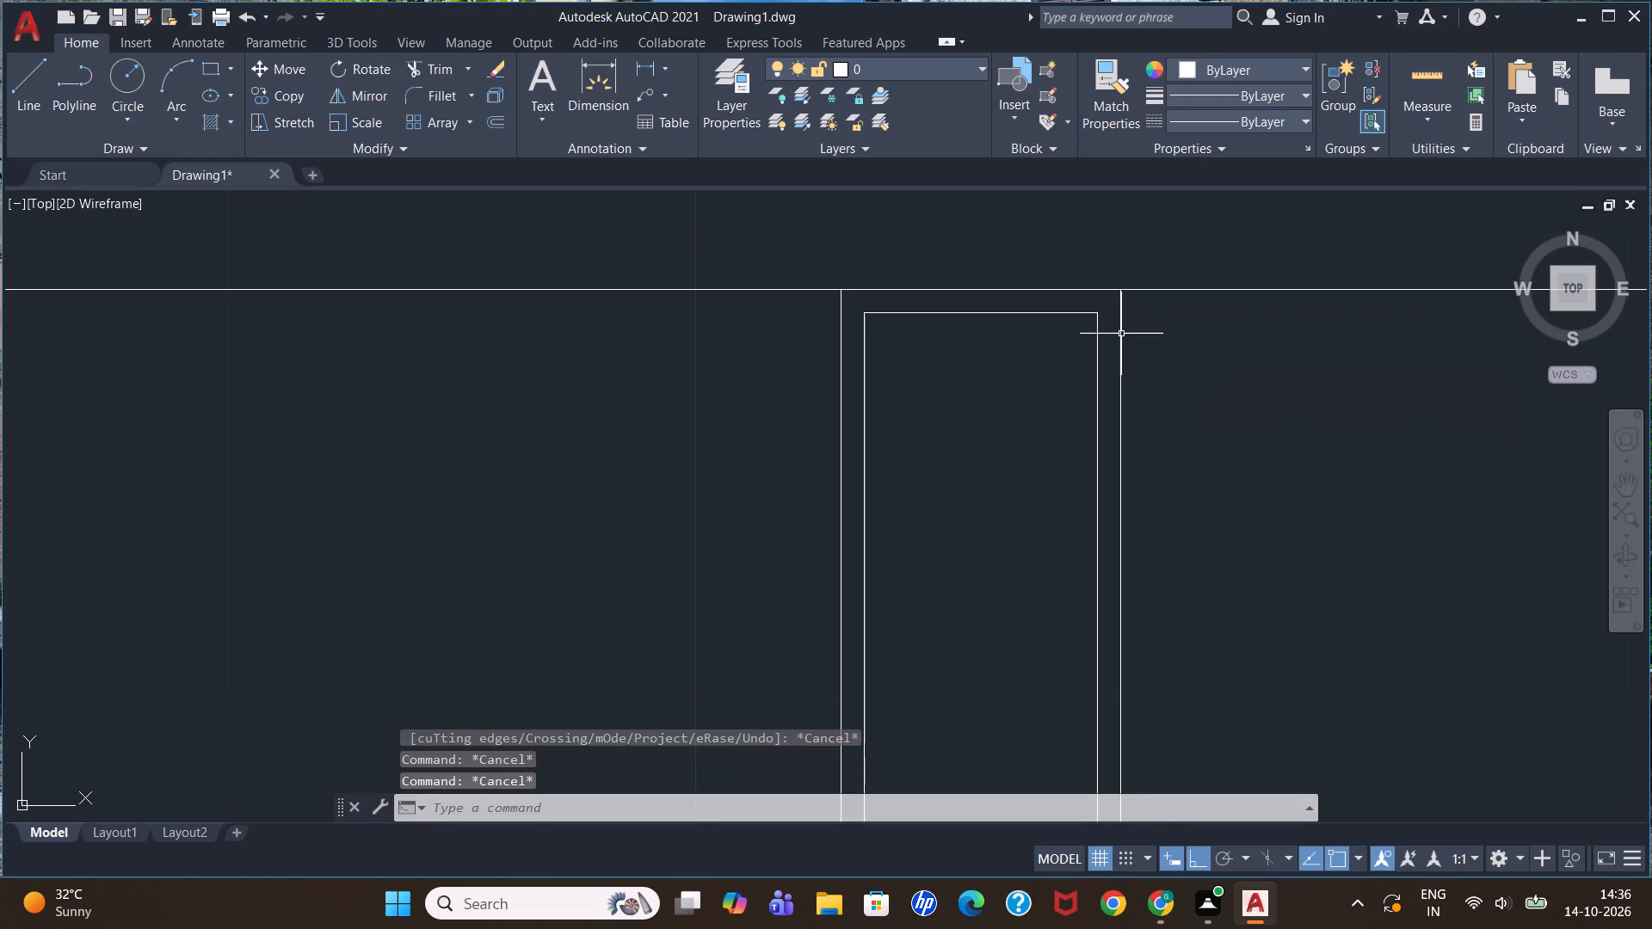
key("Escape")
Delete the duplicate lines along the second unit's narrow compartment top and along the outer bottom edge of its lower compartment.
left_click(1009, 289)
key("Delete")
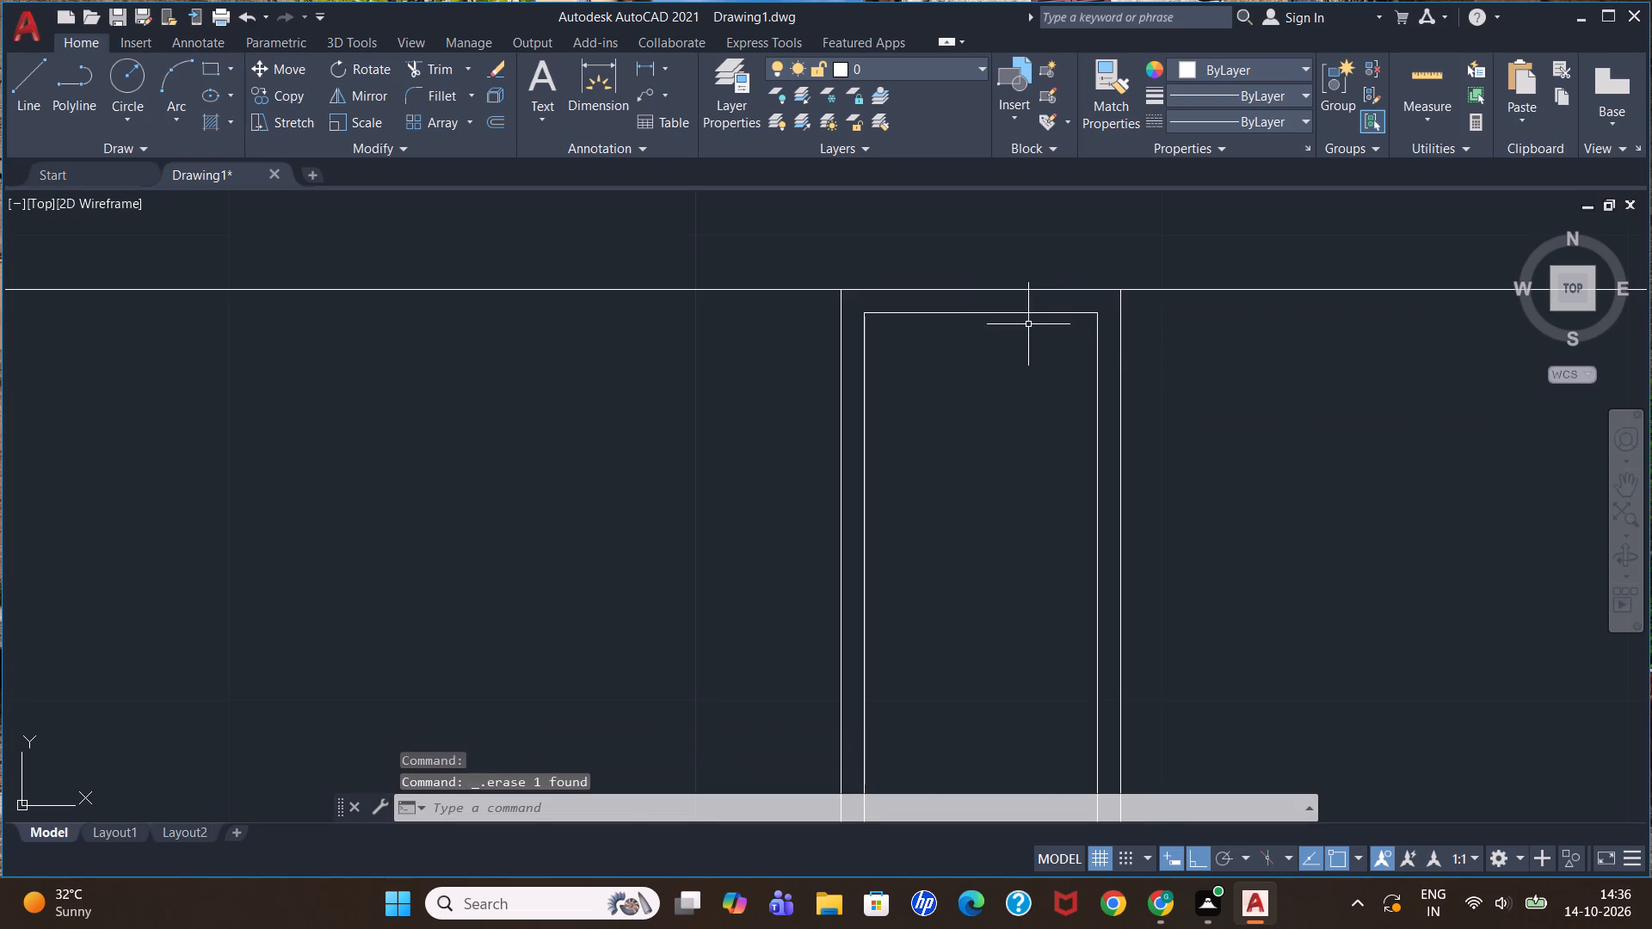
scroll(1028, 324, "down", 5)
scroll(1038, 491, "up", 4)
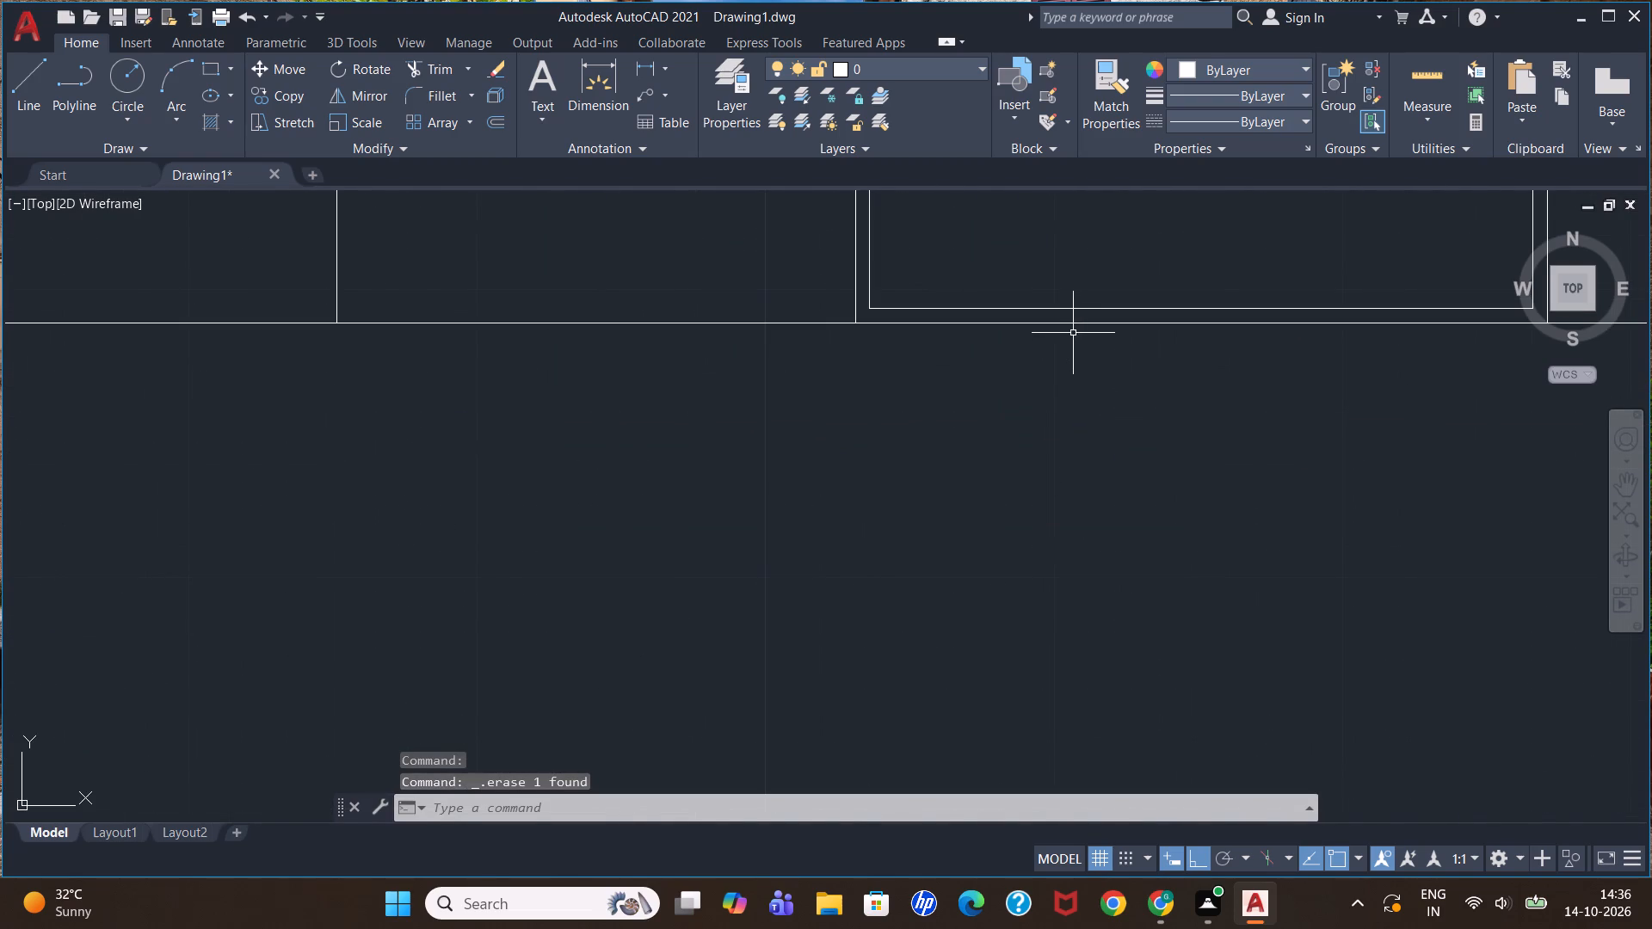
left_click(1079, 323)
key("Delete")
Delete the duplicate lines on the outer right side and outer top edge of the second unit's lower compartment.
scroll(1206, 365, "down", 3)
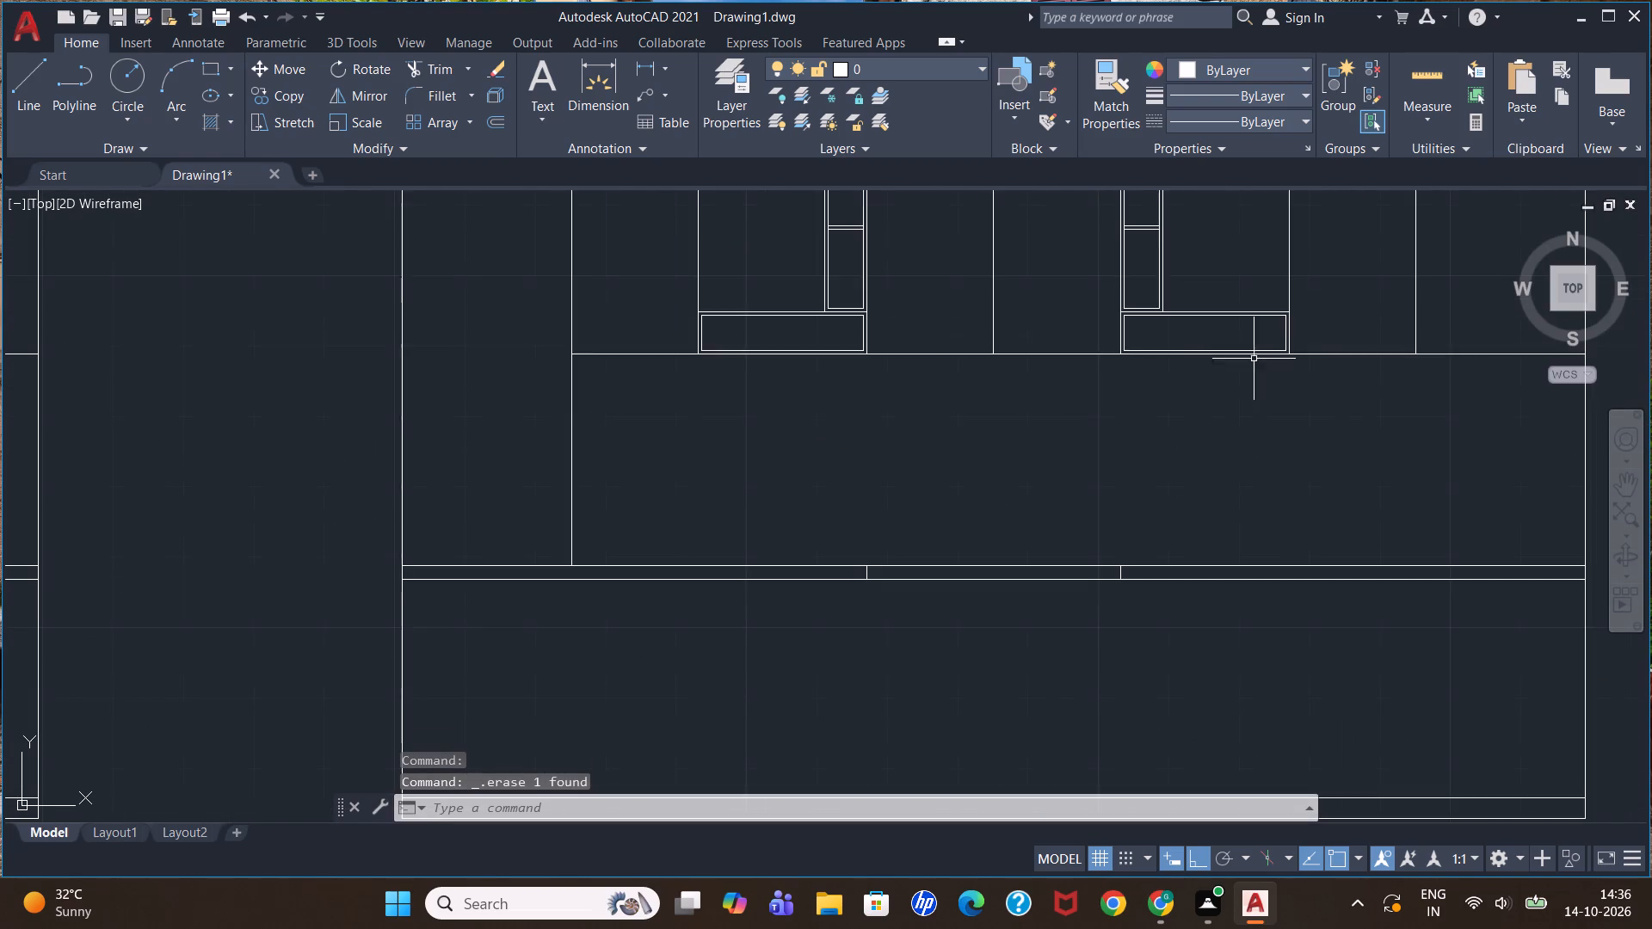
scroll(1347, 312, "up", 3)
left_click(1102, 381)
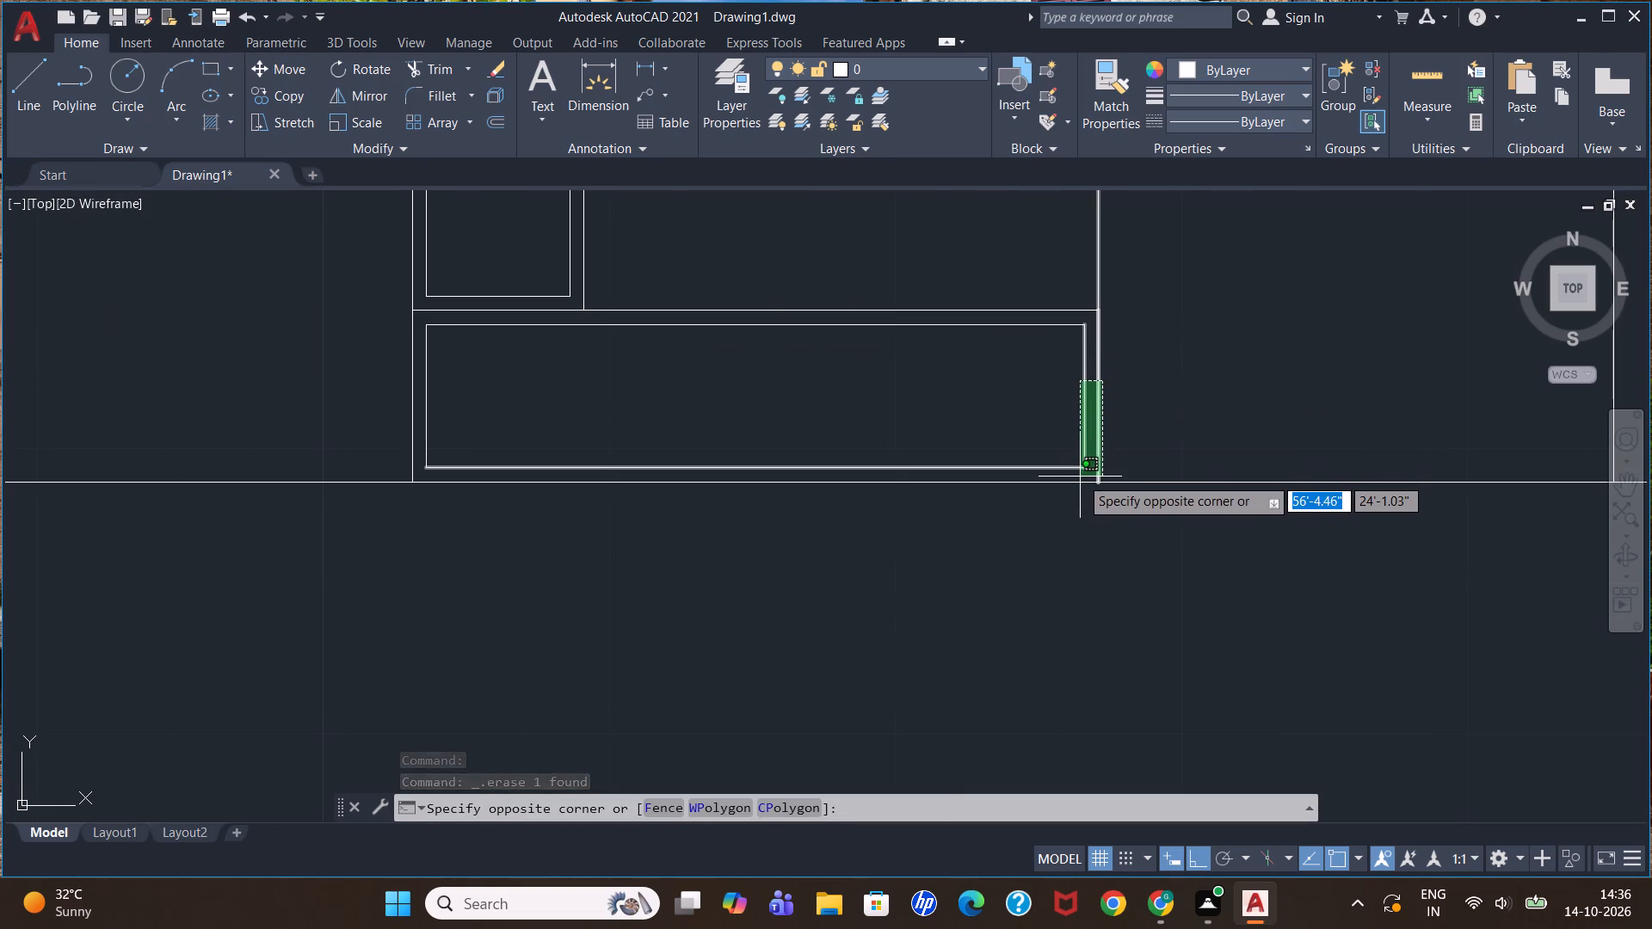
key("Escape")
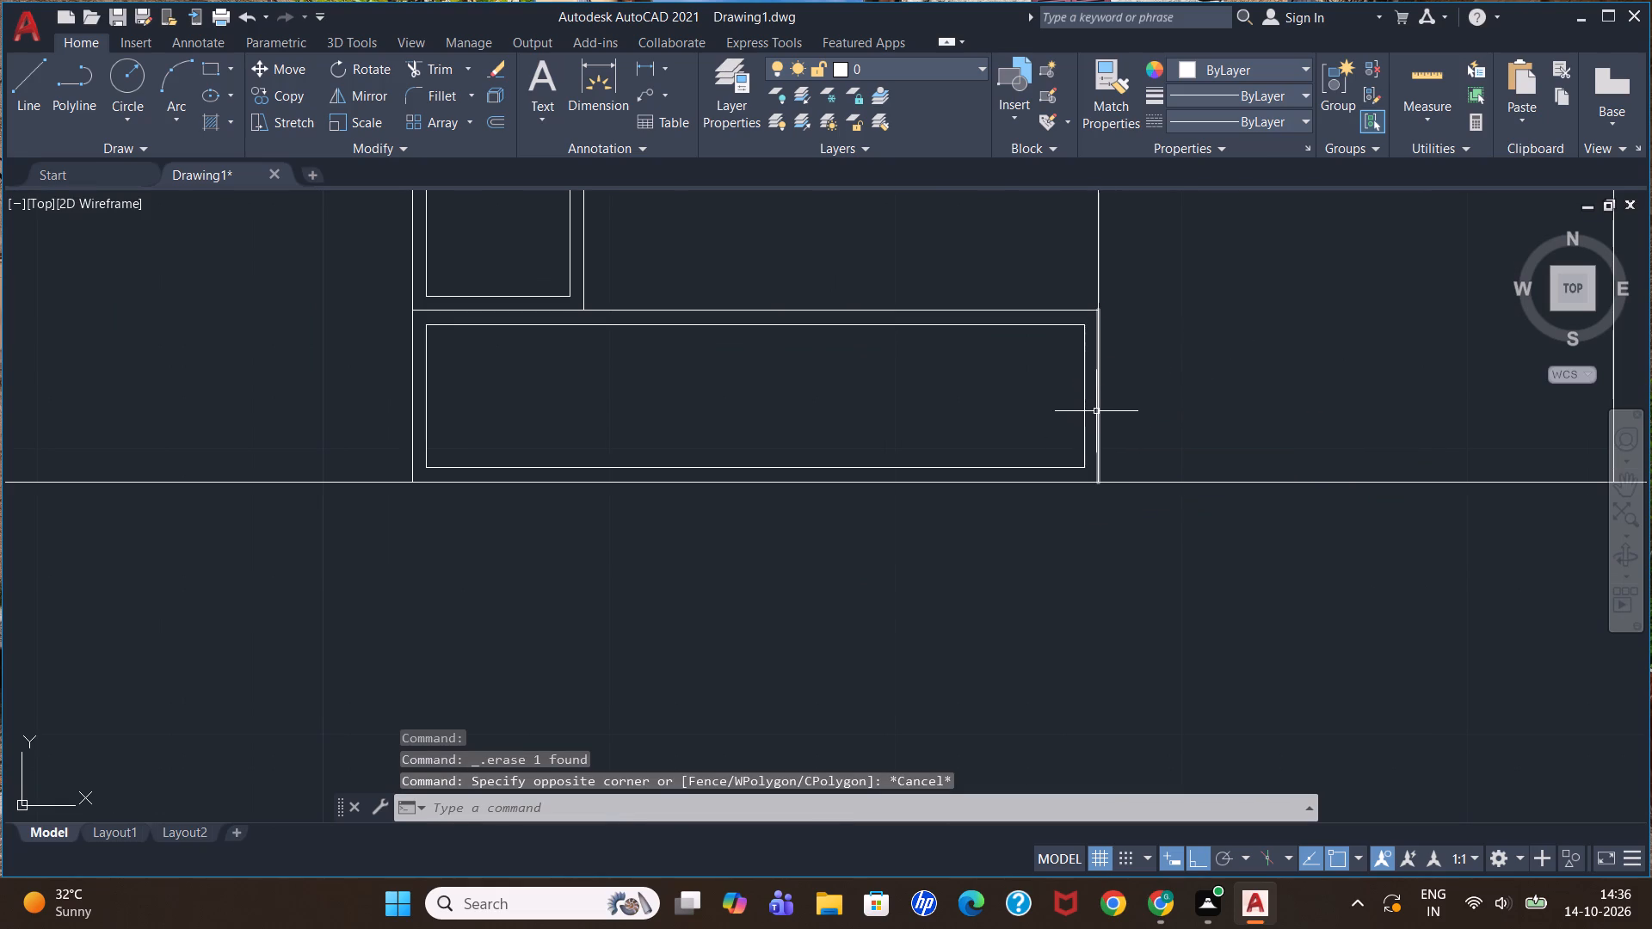
left_click(1096, 411)
key("Delete")
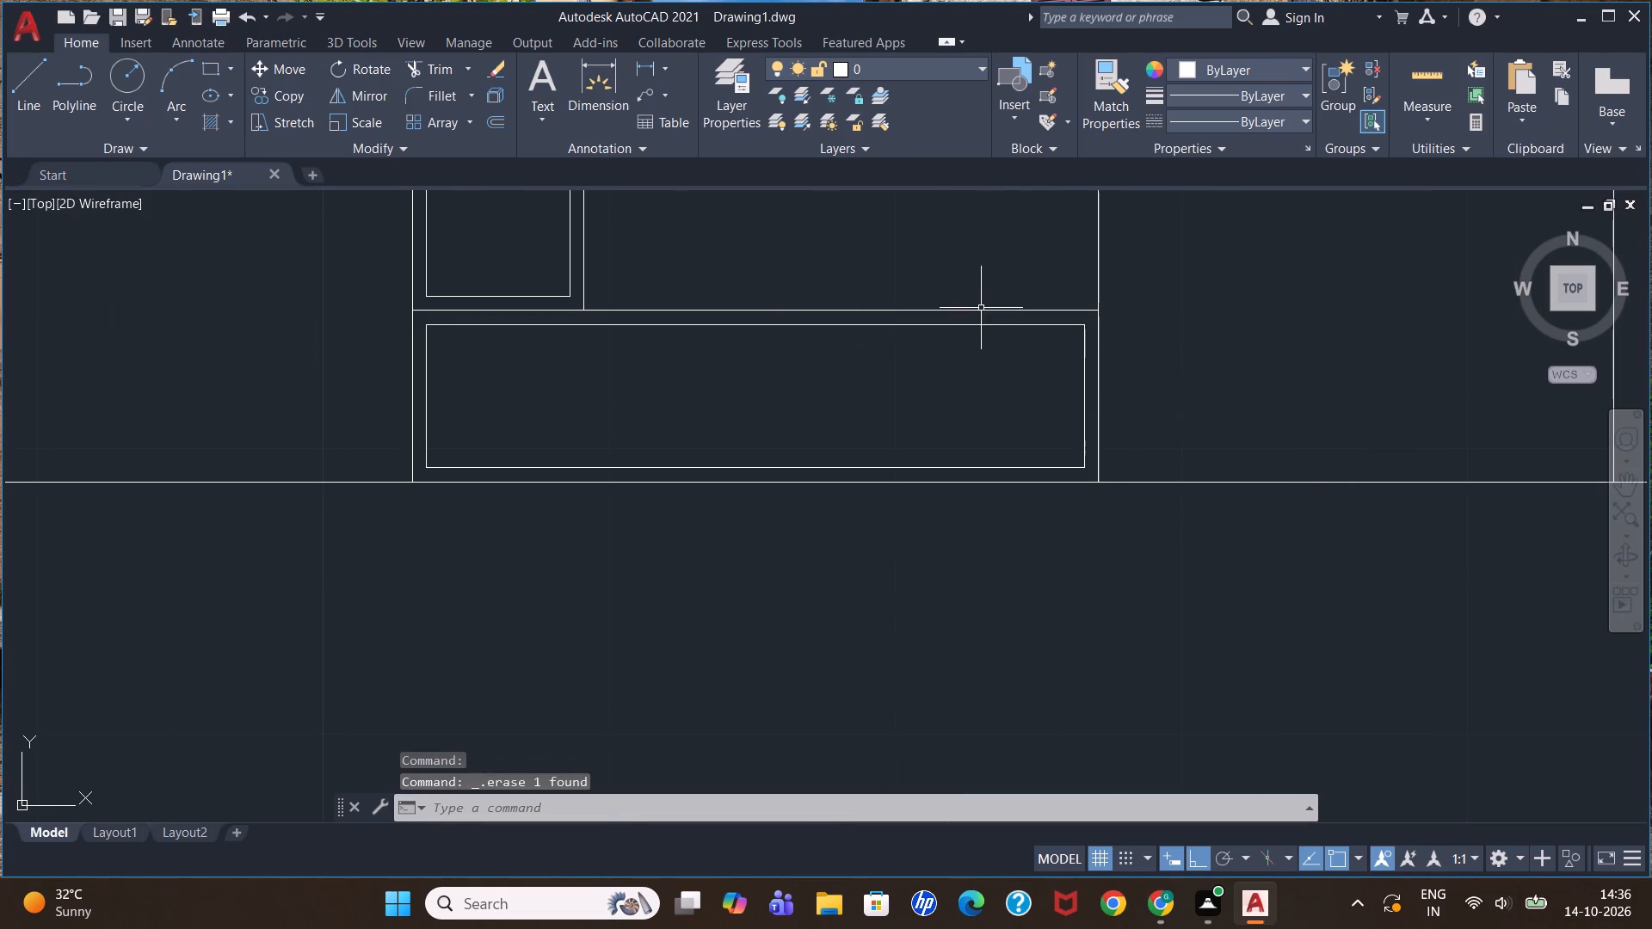
left_click(981, 310)
key("Delete")
left_click(558, 310)
key("Delete")
Extend the remaining outer top line of the second unit's lower compartment to the outer left panel line.
type("ex")
key("Return")
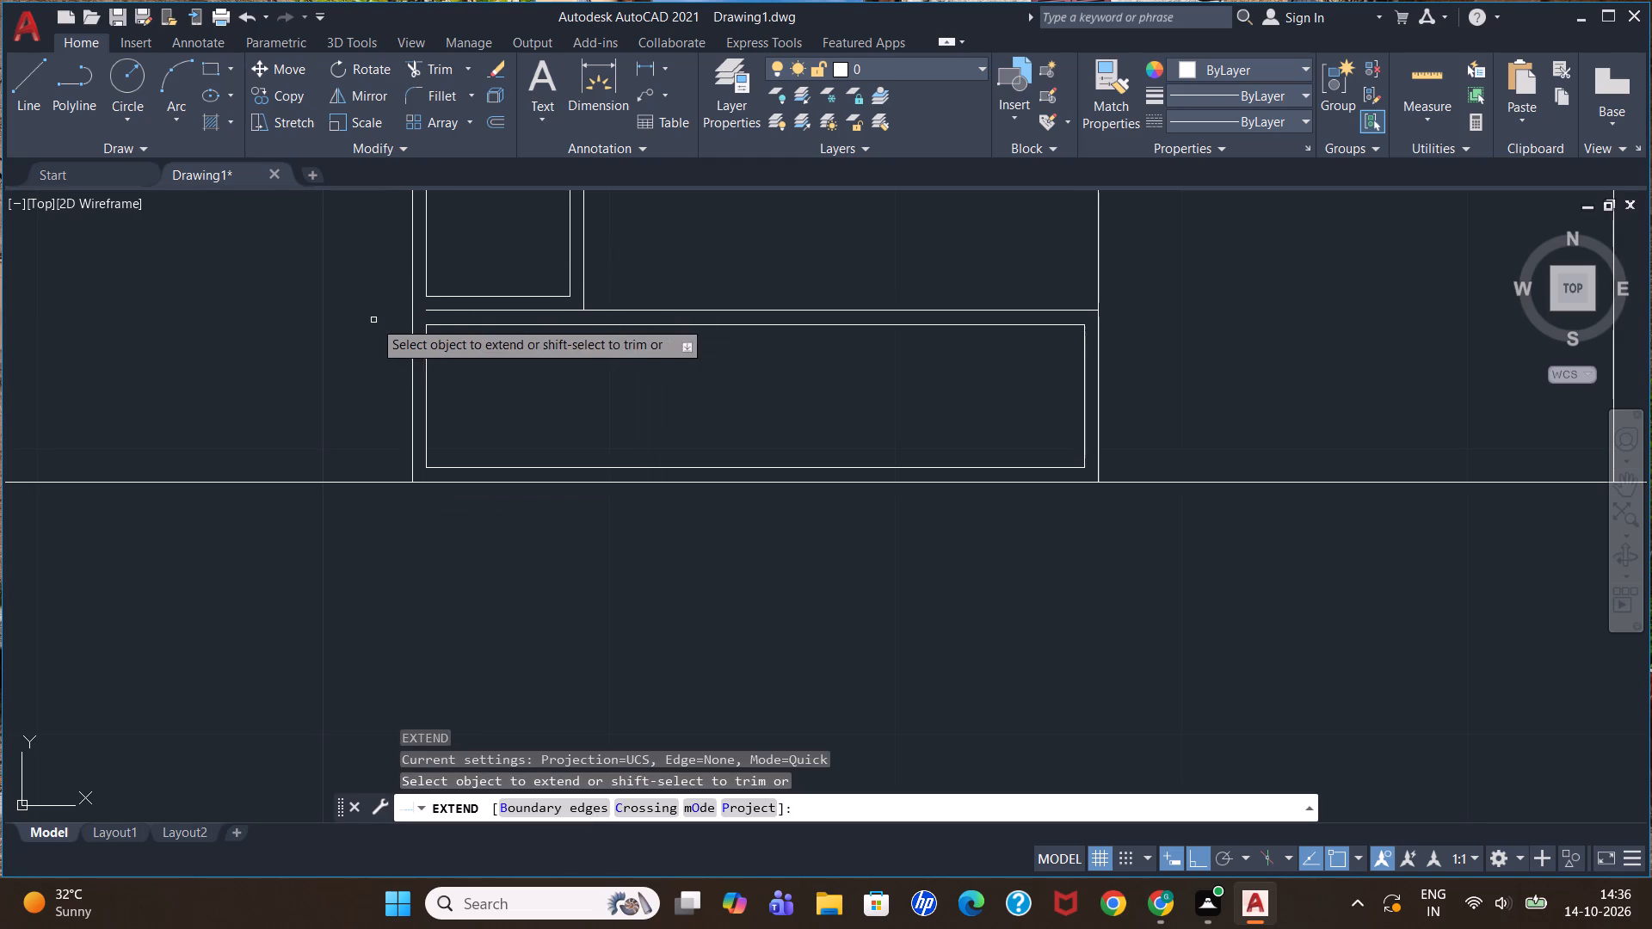
left_click(439, 310)
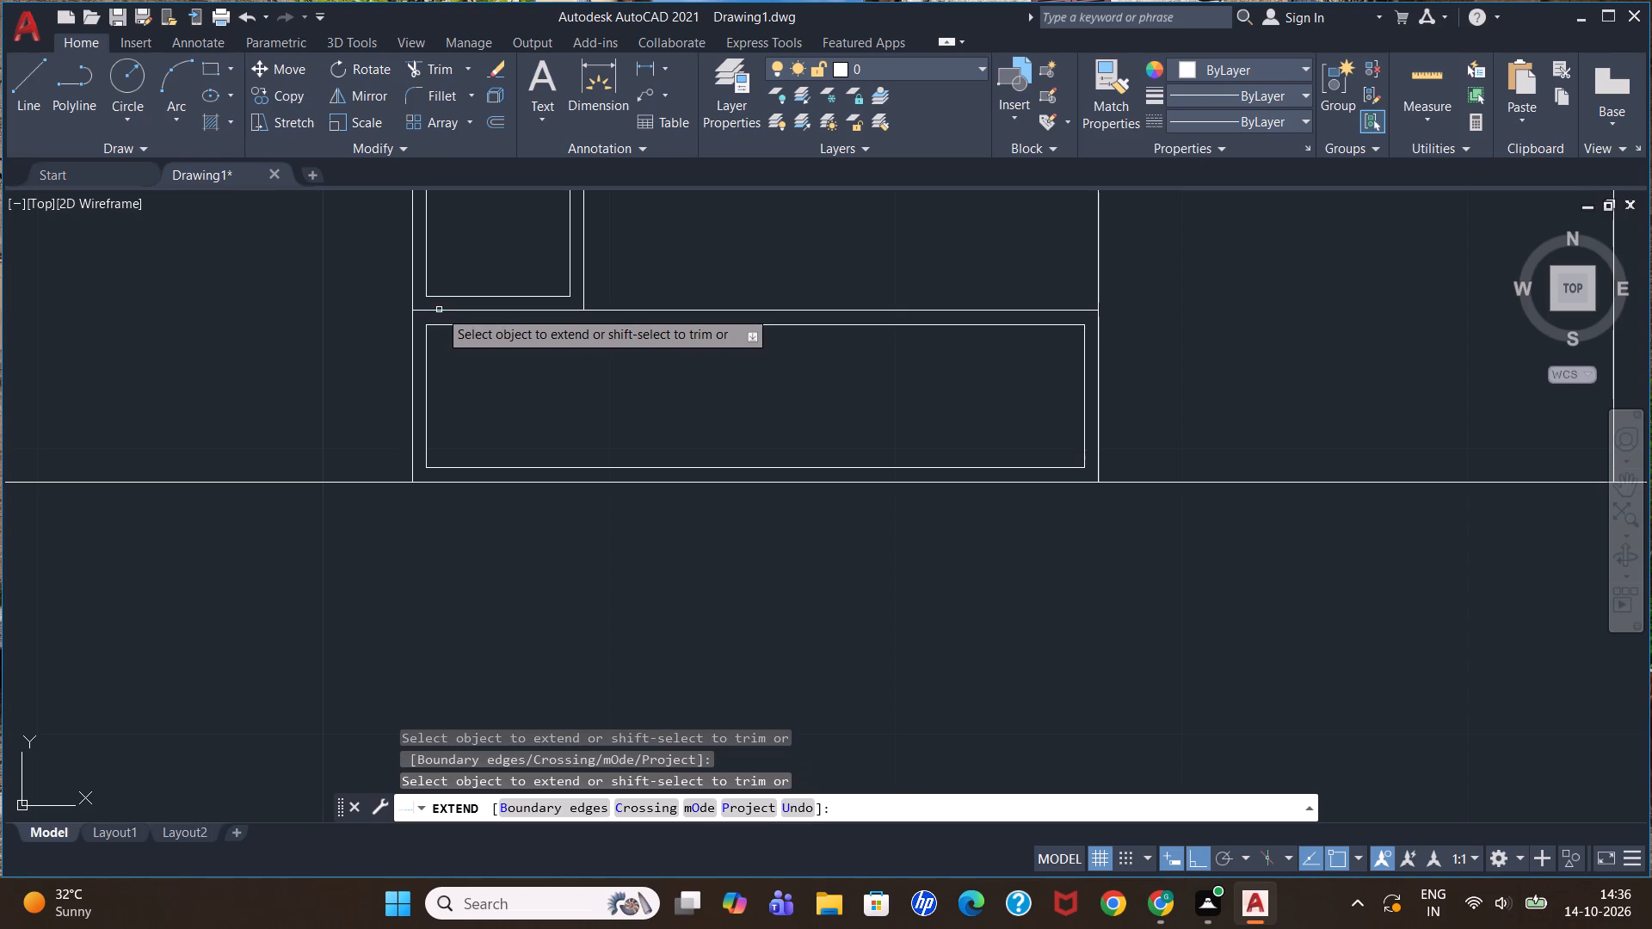
key("Escape")
Examine the upper cabinet units in the right-hand elevation and the stove-side wall window in the floor plan.
scroll(703, 329, "down", 2)
scroll(648, 238, "down", 2)
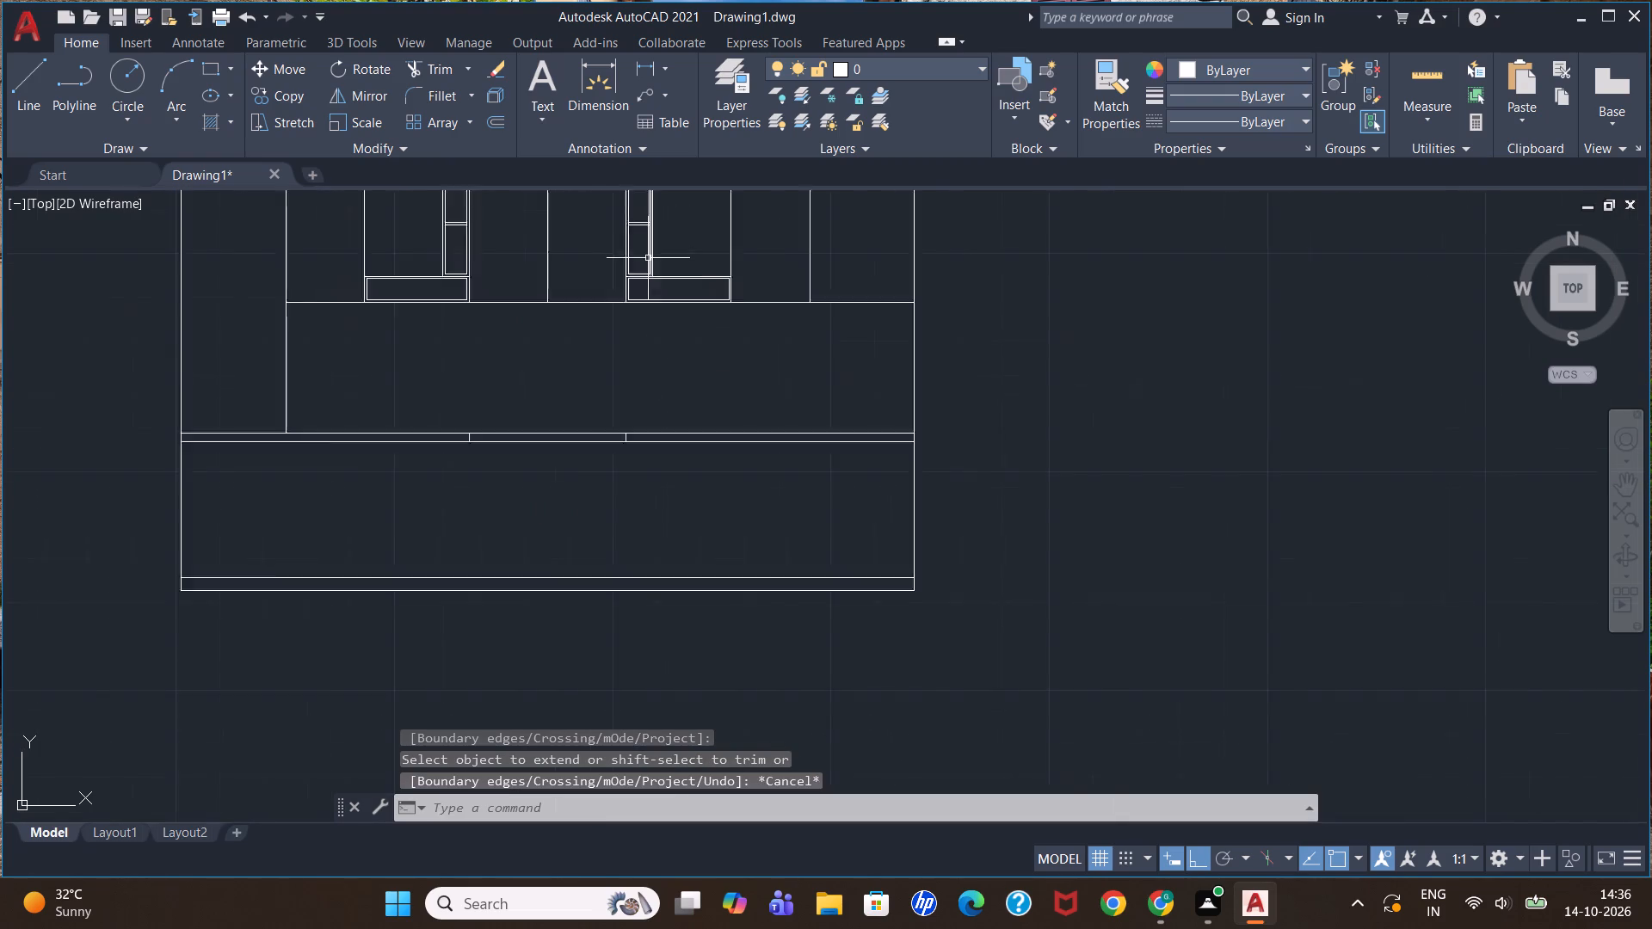
scroll(648, 258, "down", 1)
scroll(650, 212, "up", 3)
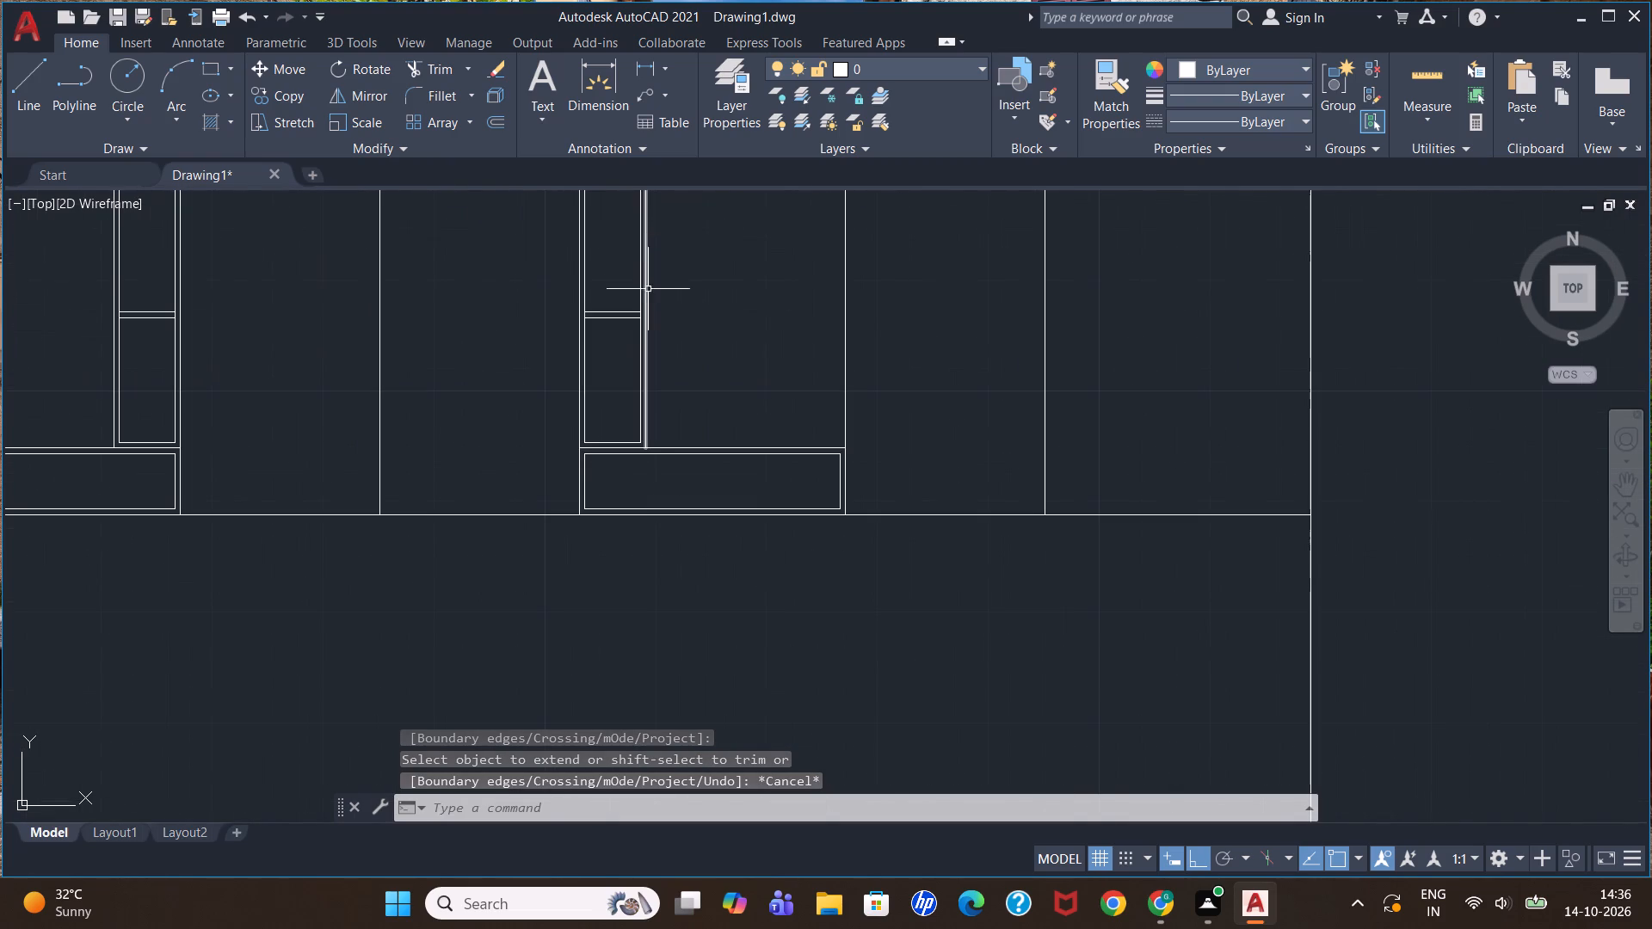
key("Escape")
key("Escape")
key("Escape")
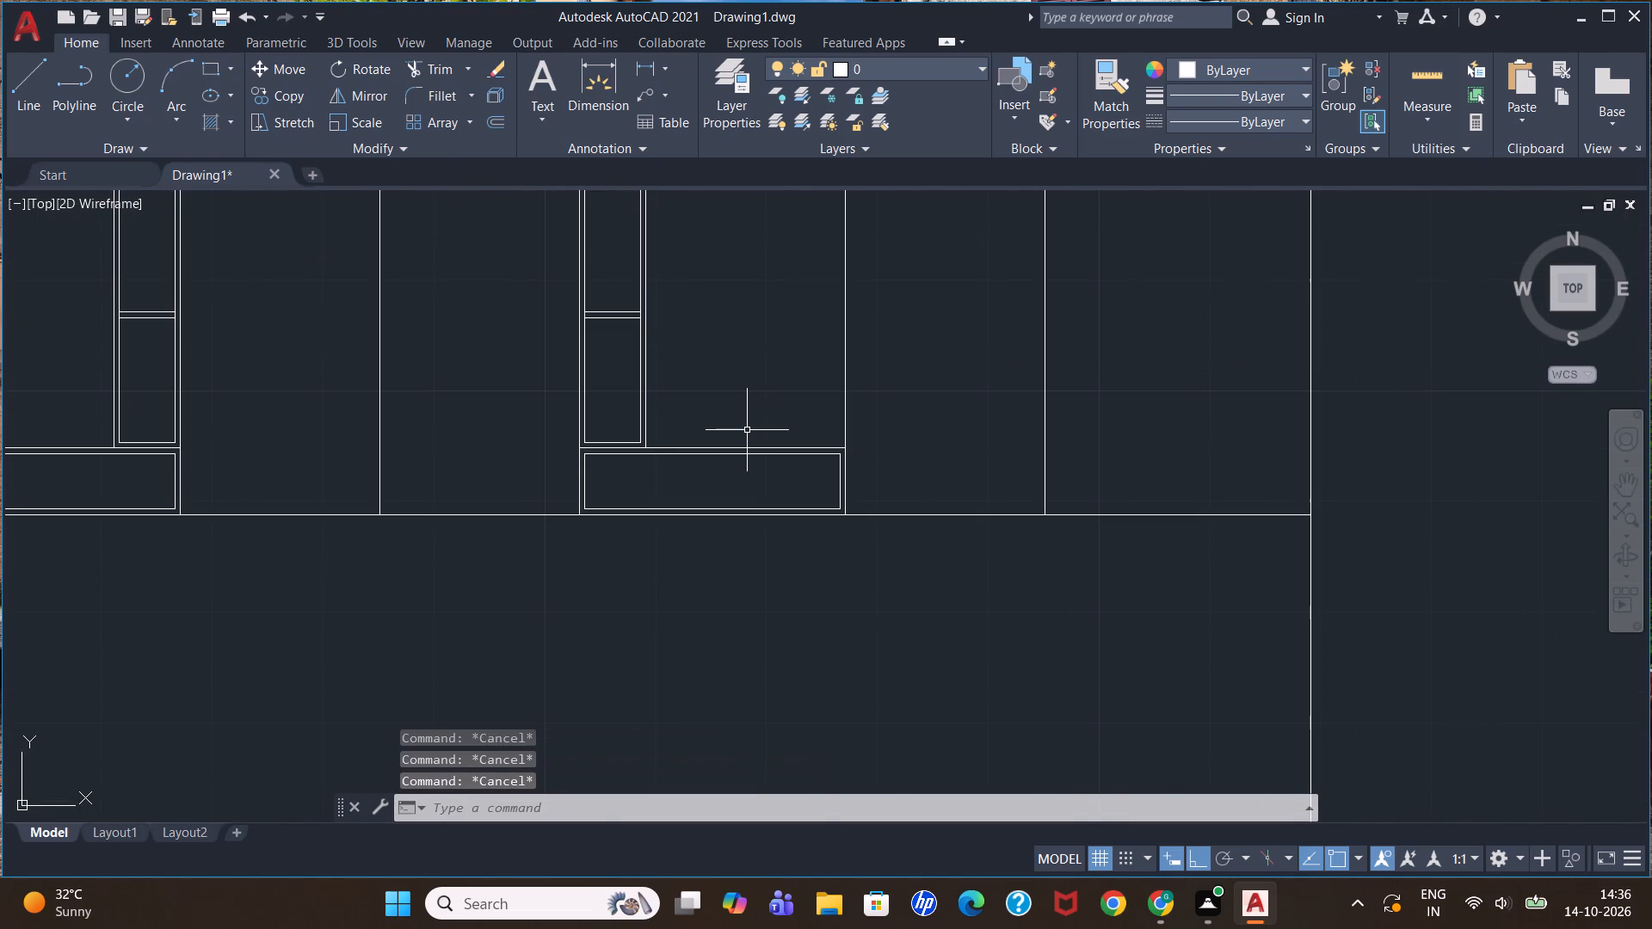
key("Escape")
scroll(747, 430, "down", 2)
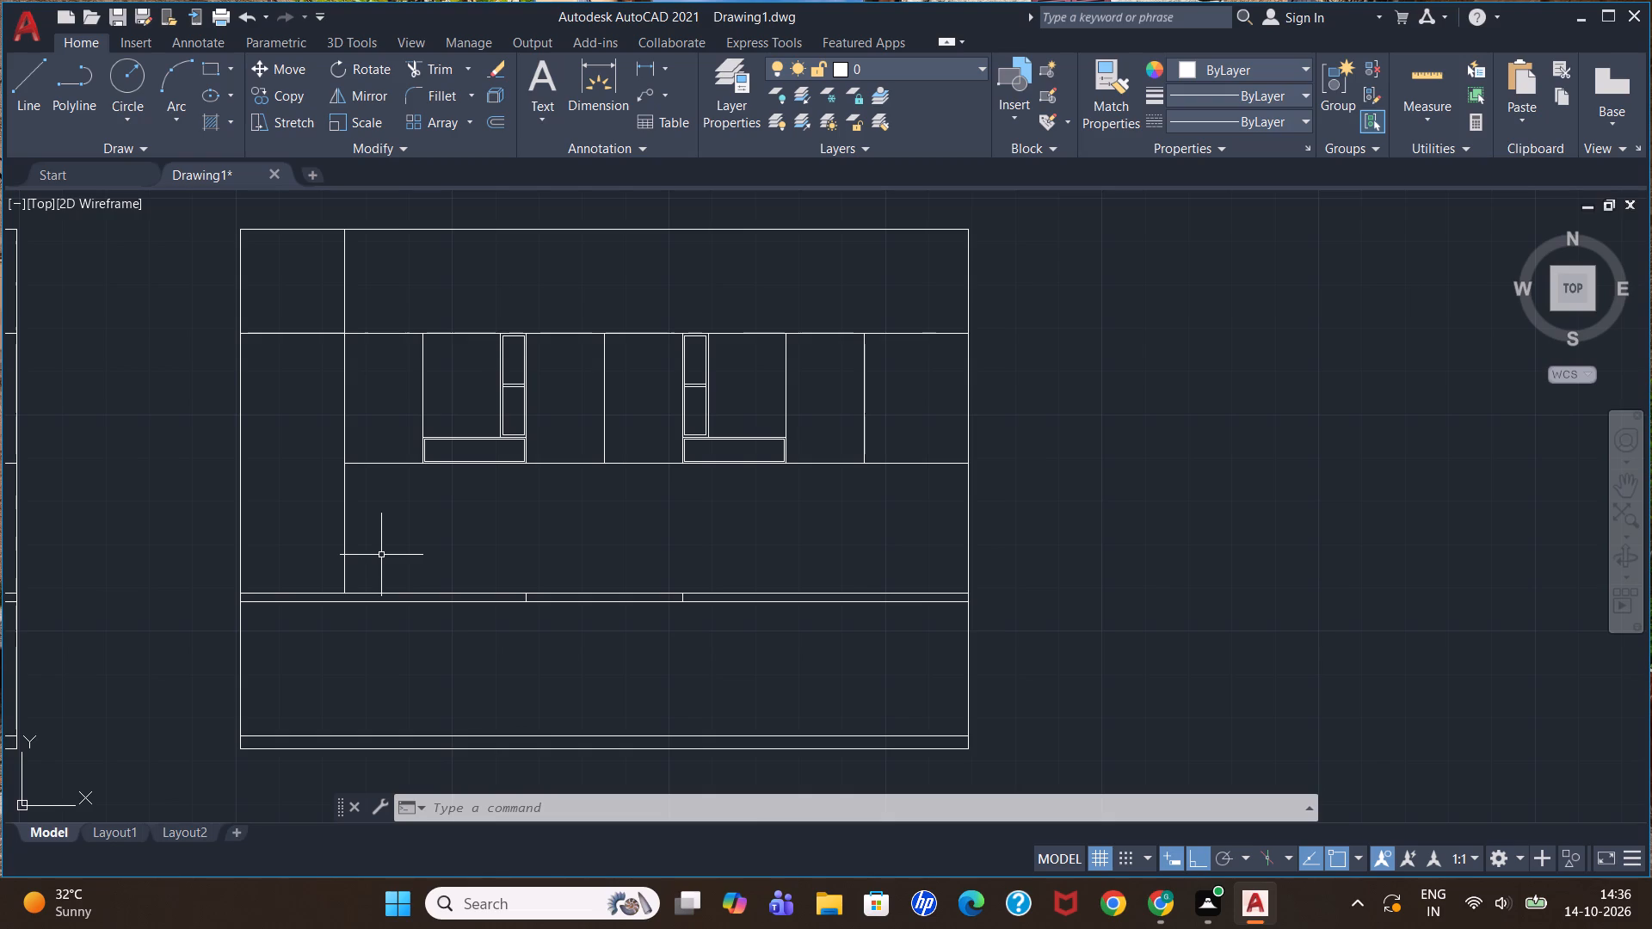
scroll(804, 496, "down", 3)
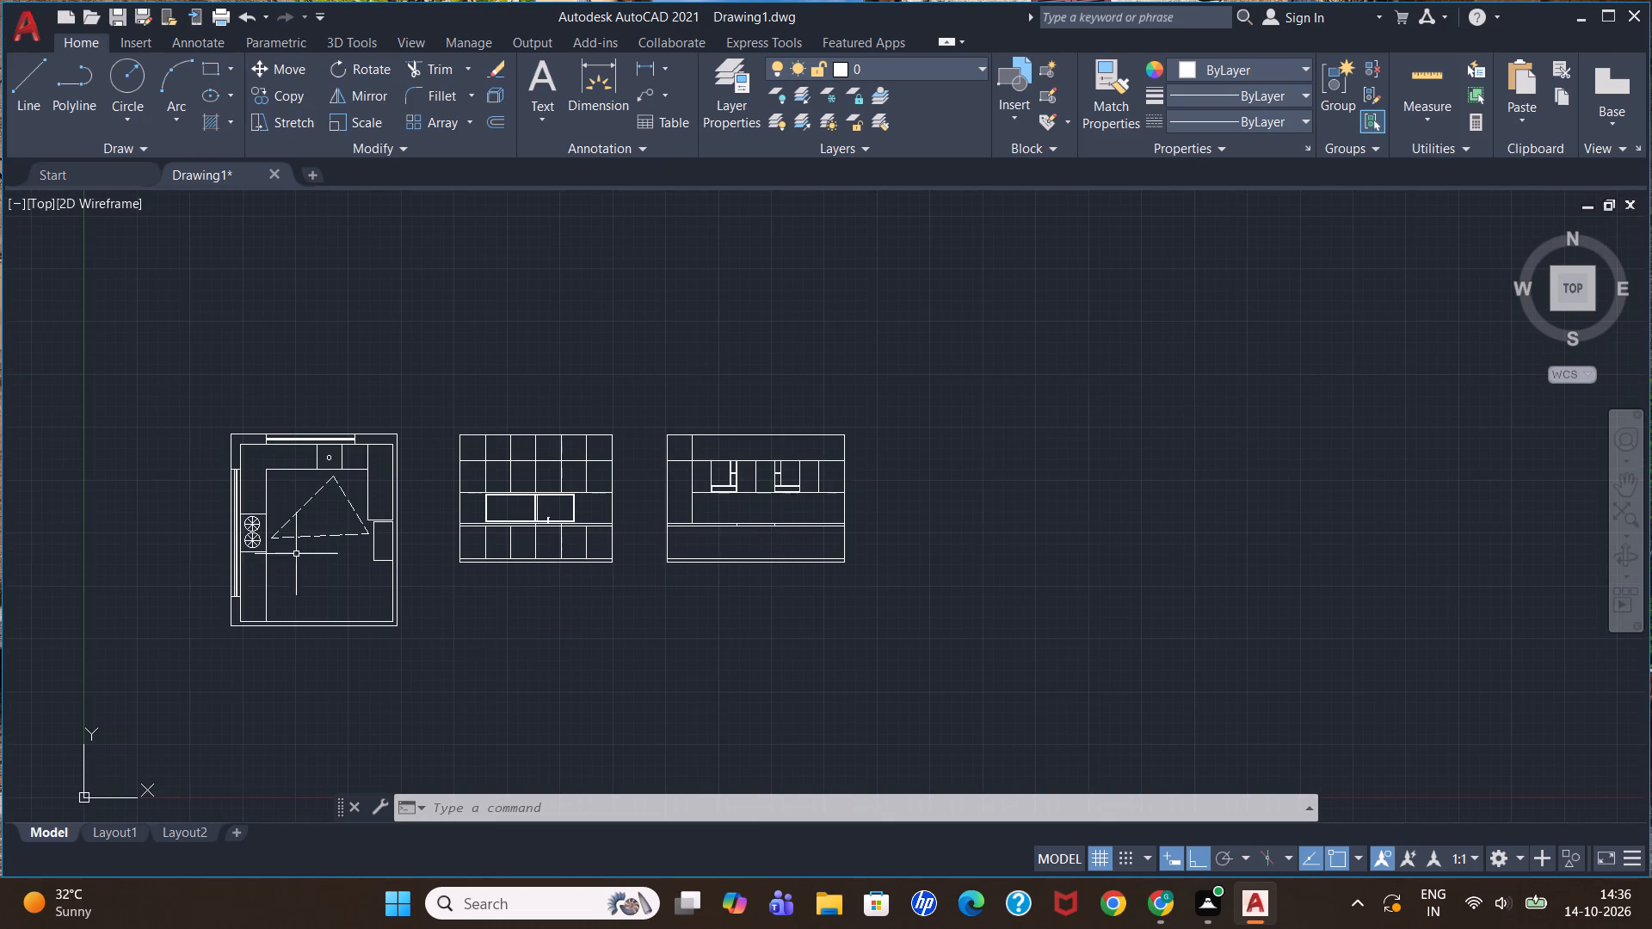
scroll(257, 532, "up", 2)
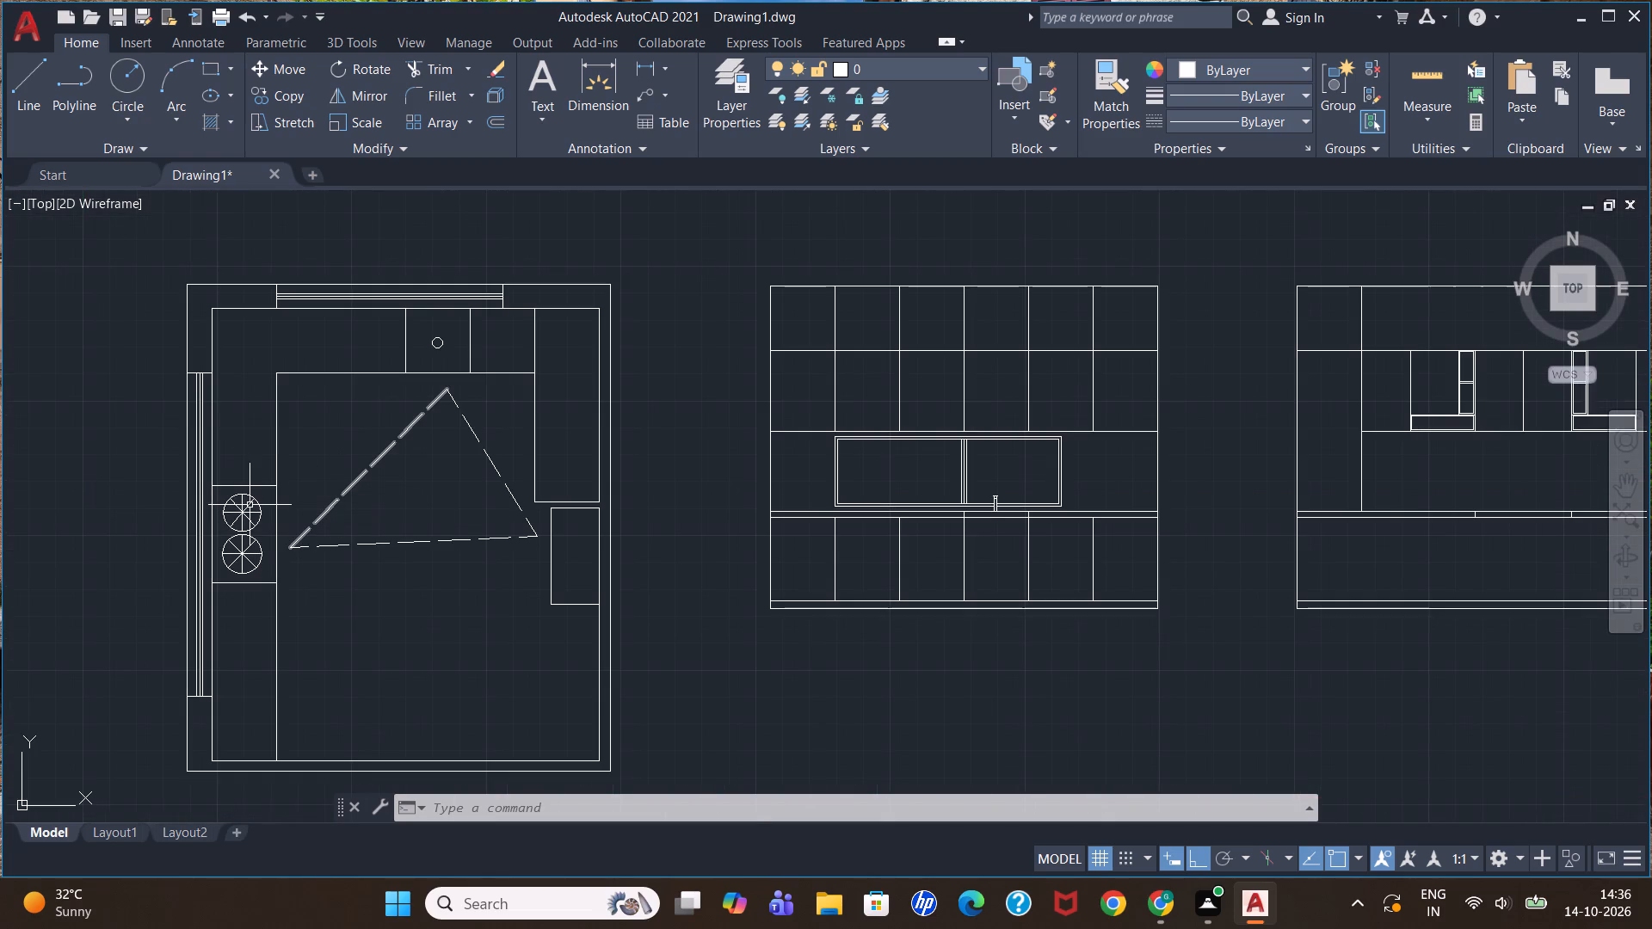
scroll(34, 661, "up", 2)
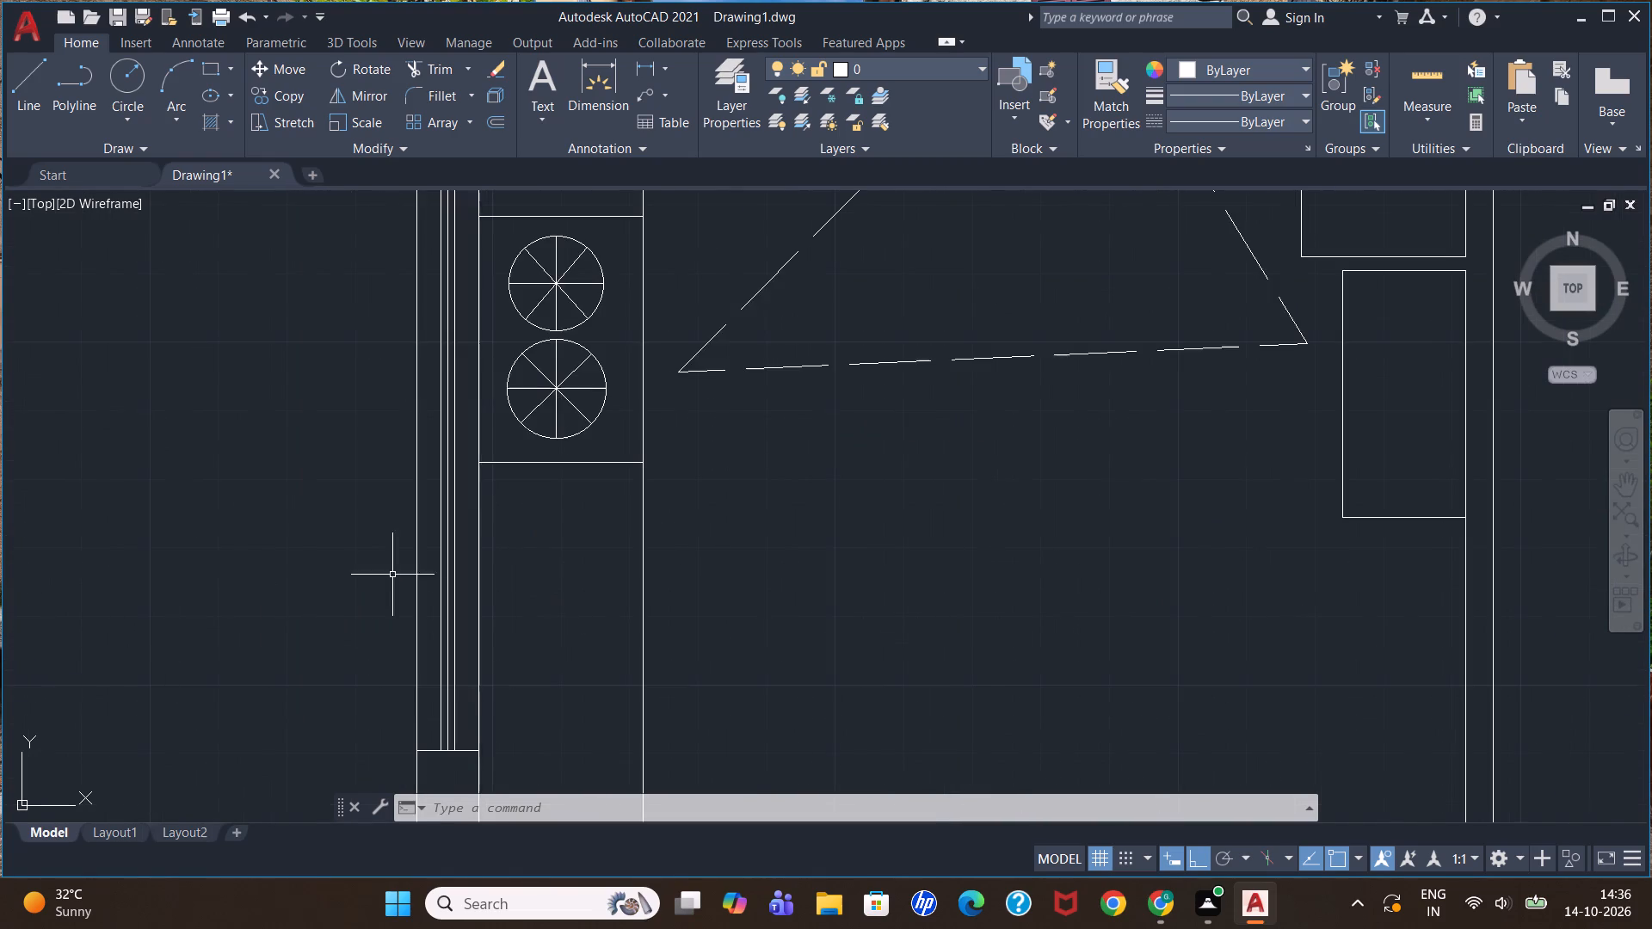
scroll(407, 566, "down", 3)
scroll(413, 424, "up", 1)
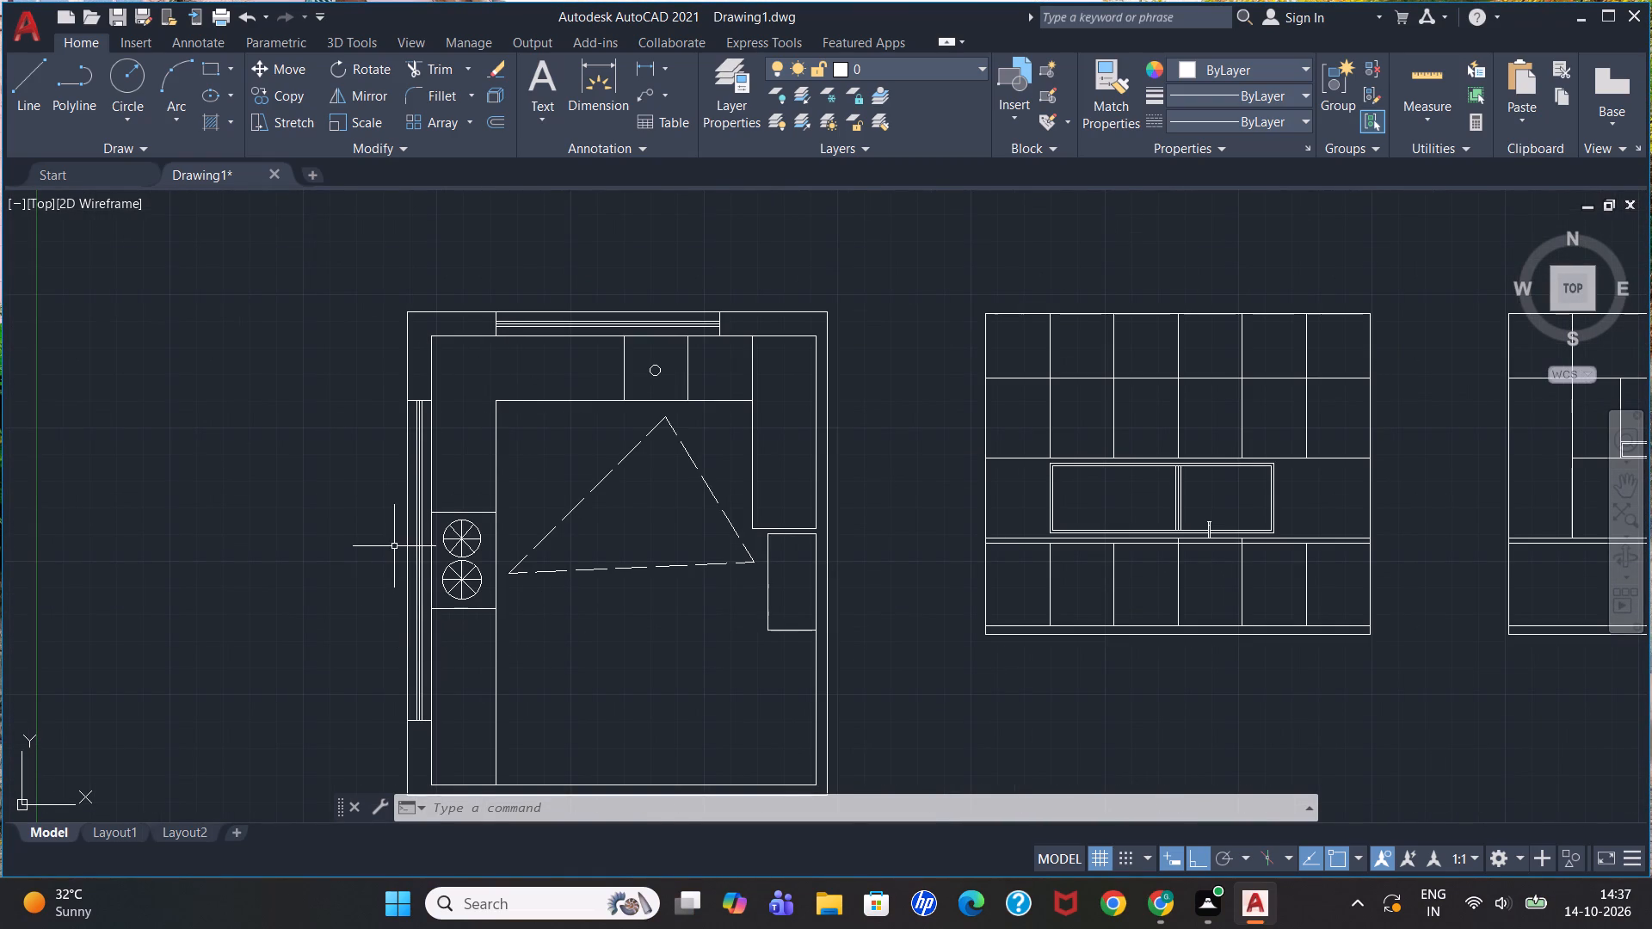
scroll(404, 544, "down", 1)
scroll(442, 668, "up", 2)
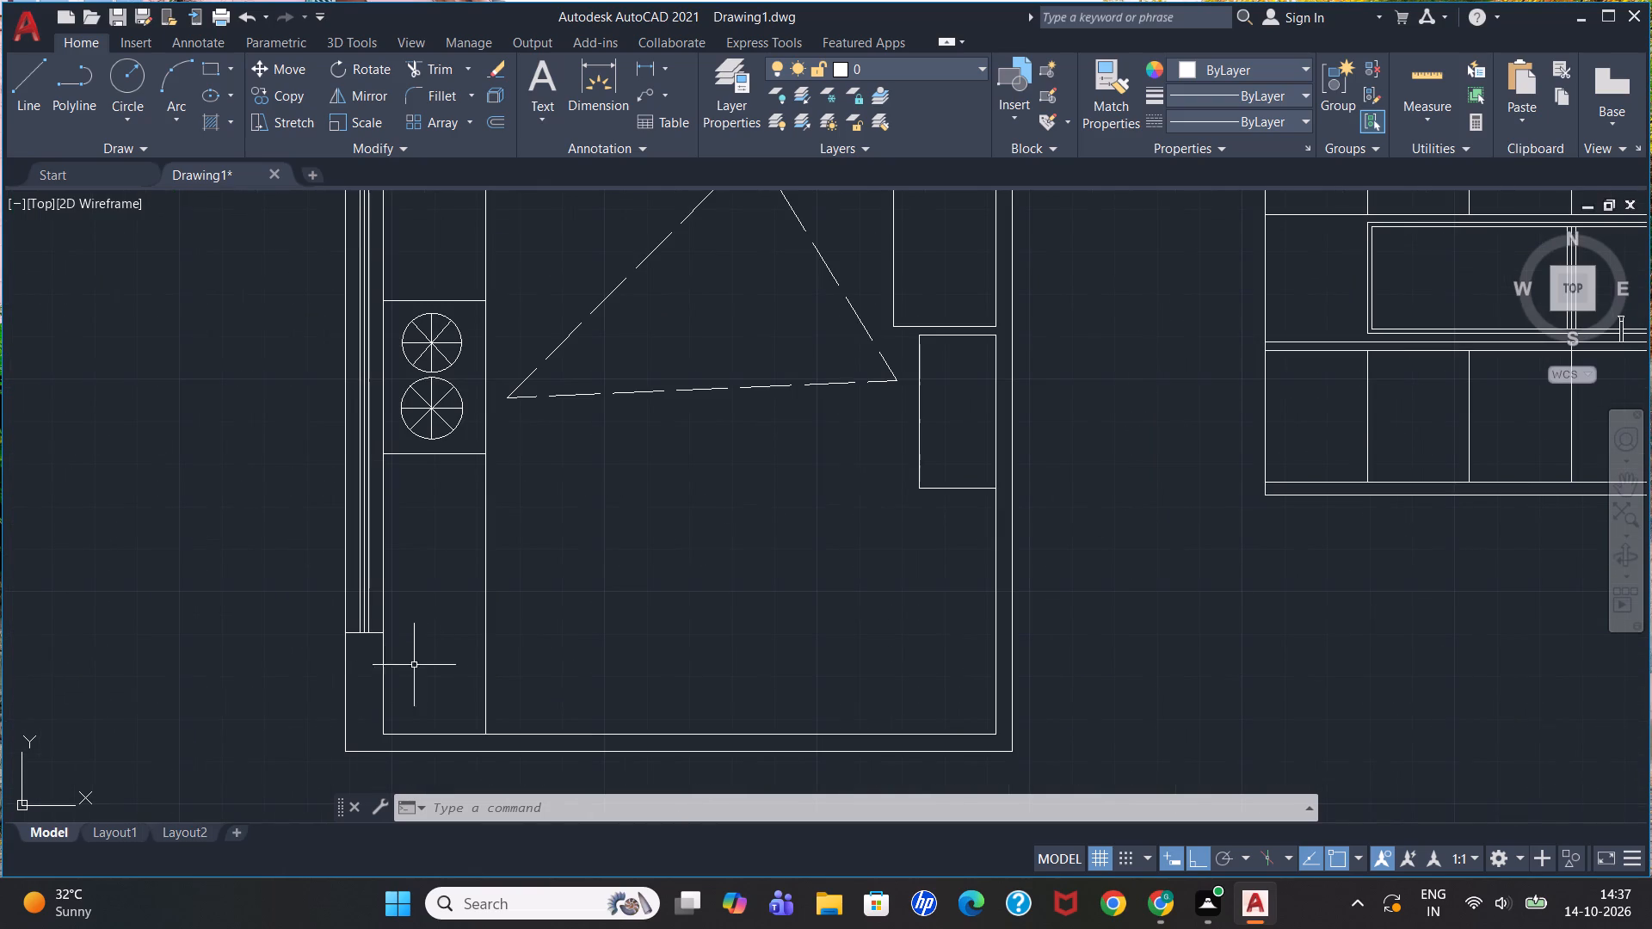
Measure the length of the stove-side wall window in the floor plan with a linear dimension, without placing it.
left_click(638, 64)
scroll(601, 483, "down", 2)
scroll(559, 332, "up", 2)
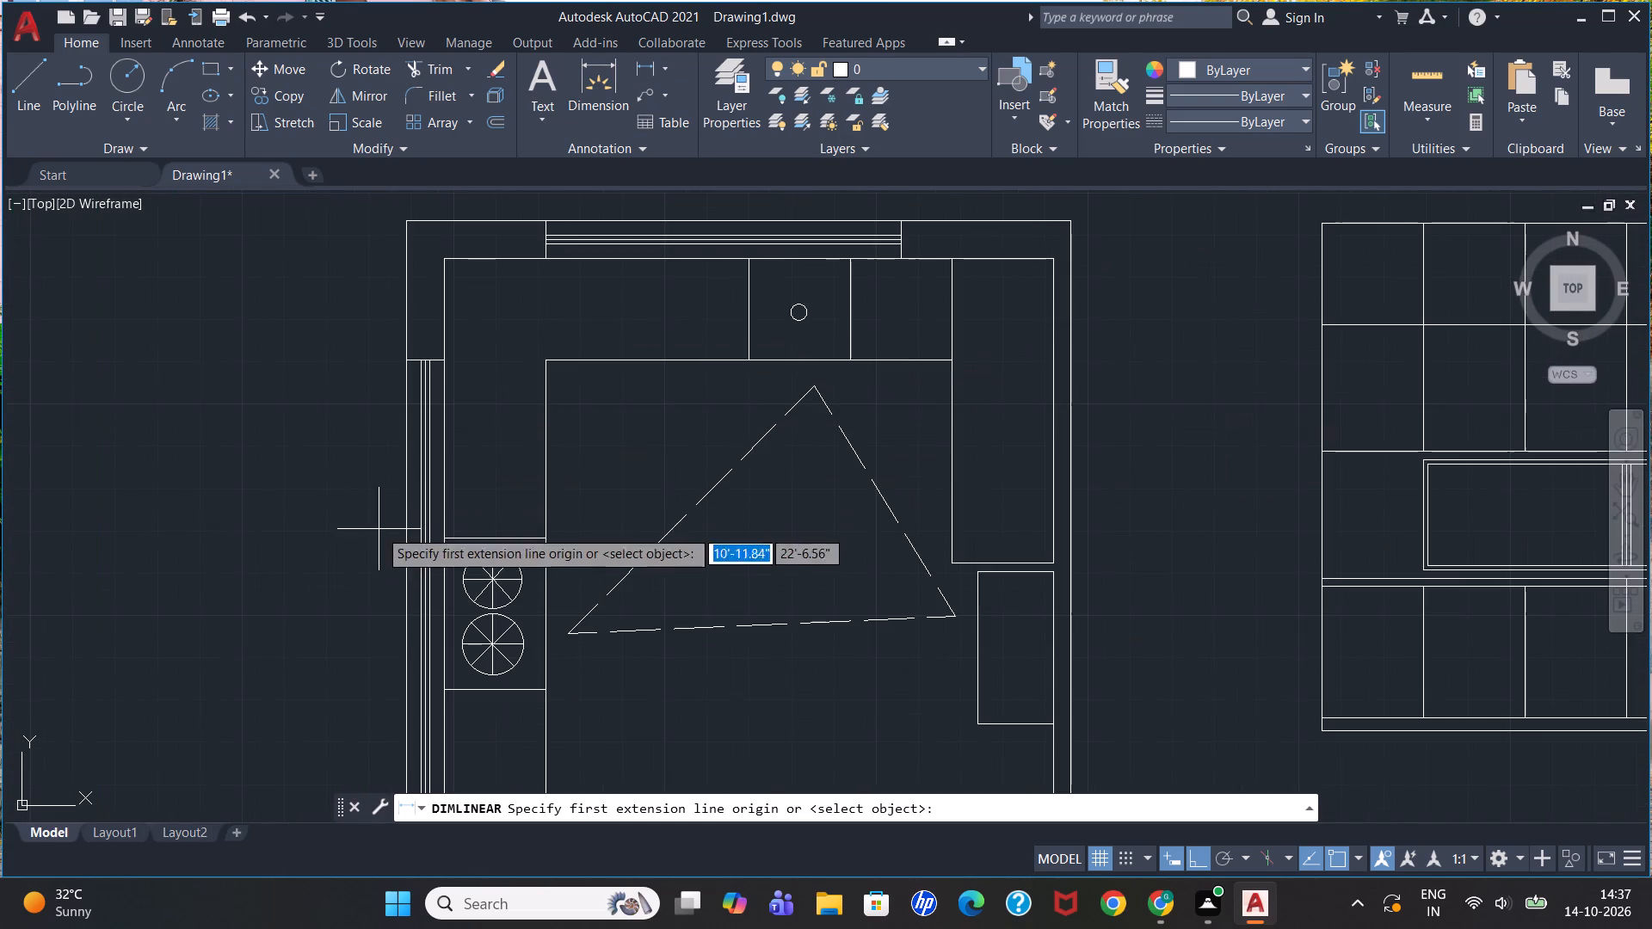
scroll(412, 507, "down", 1)
scroll(401, 741, "up", 2)
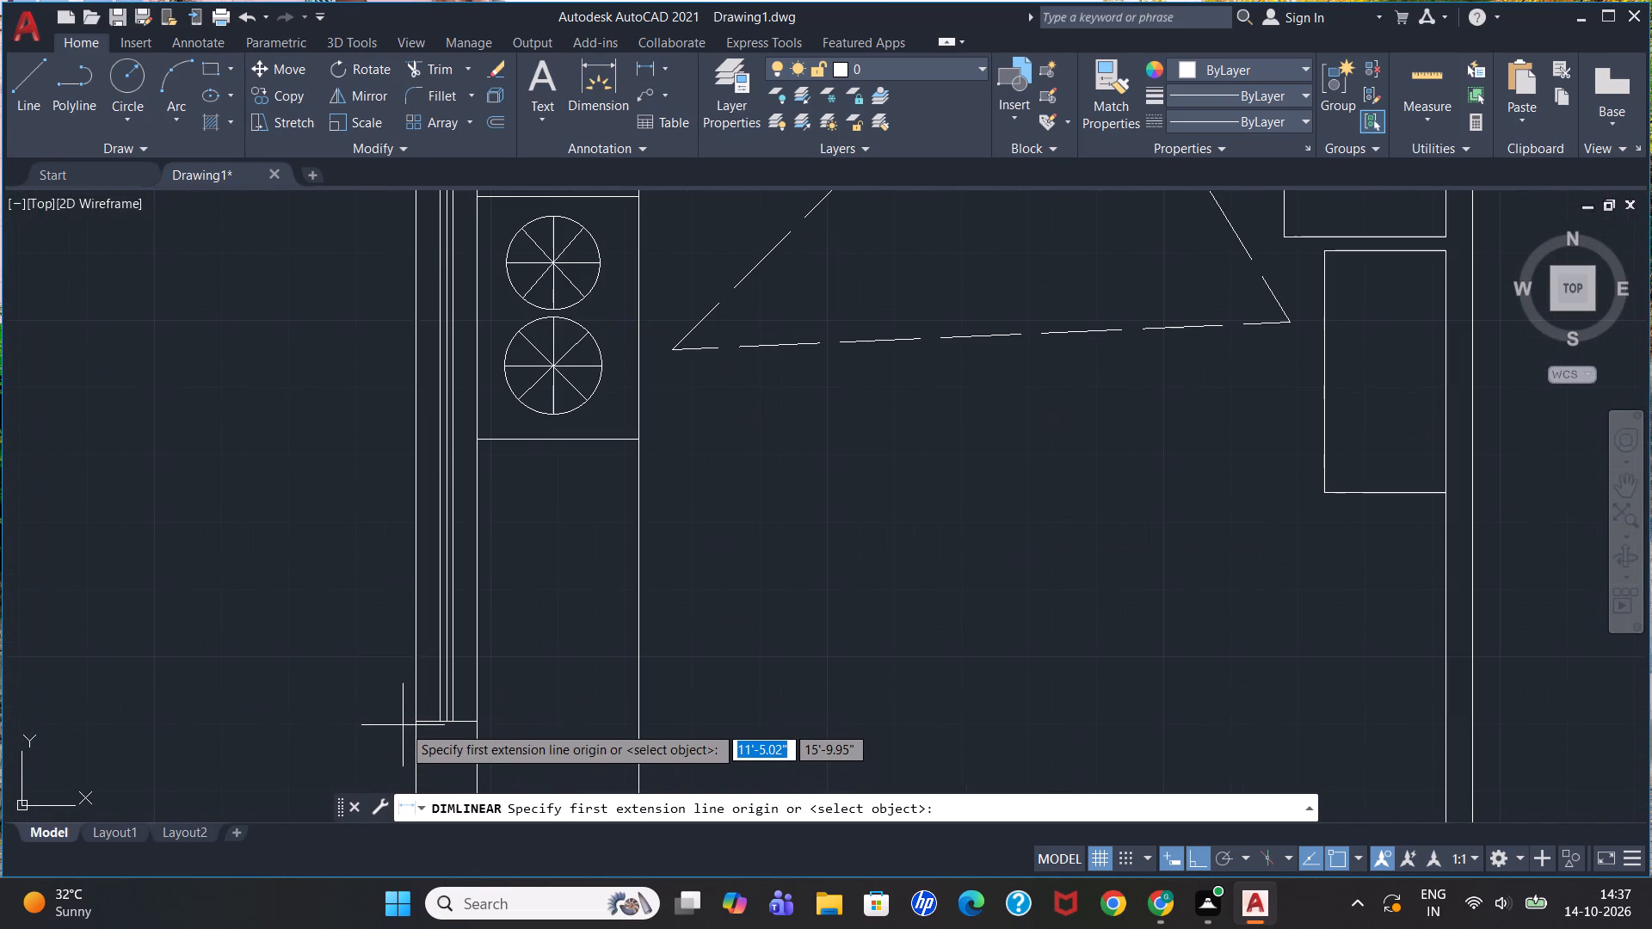
left_click(415, 726)
scroll(446, 356, "down", 2)
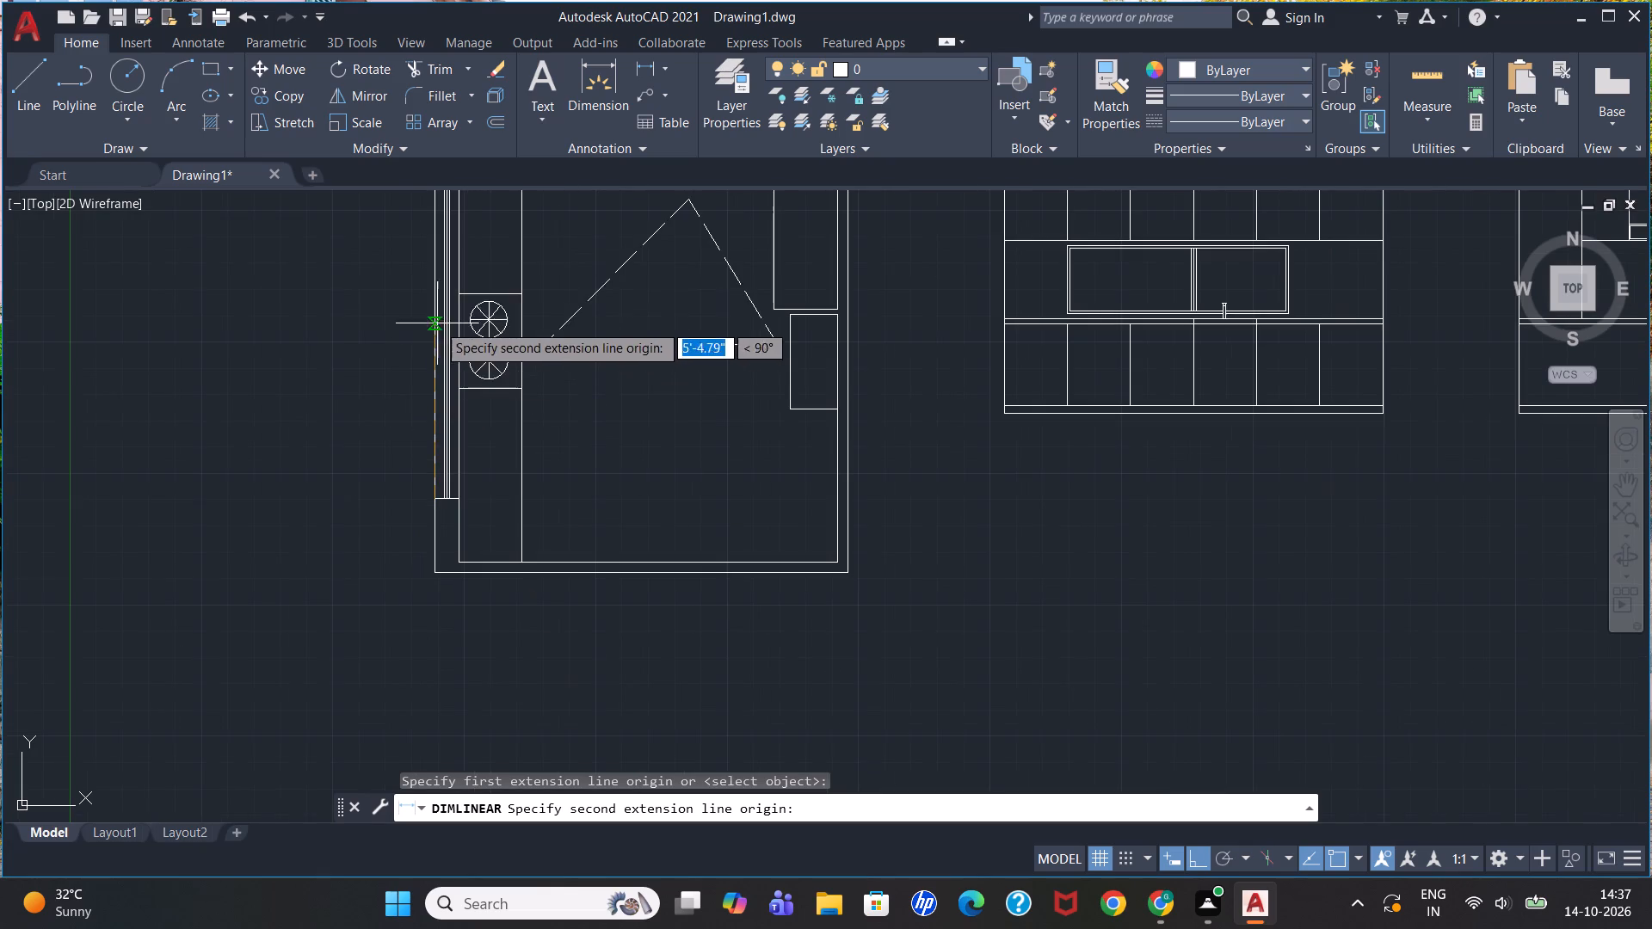
scroll(441, 261, "down", 3)
scroll(452, 218, "up", 3)
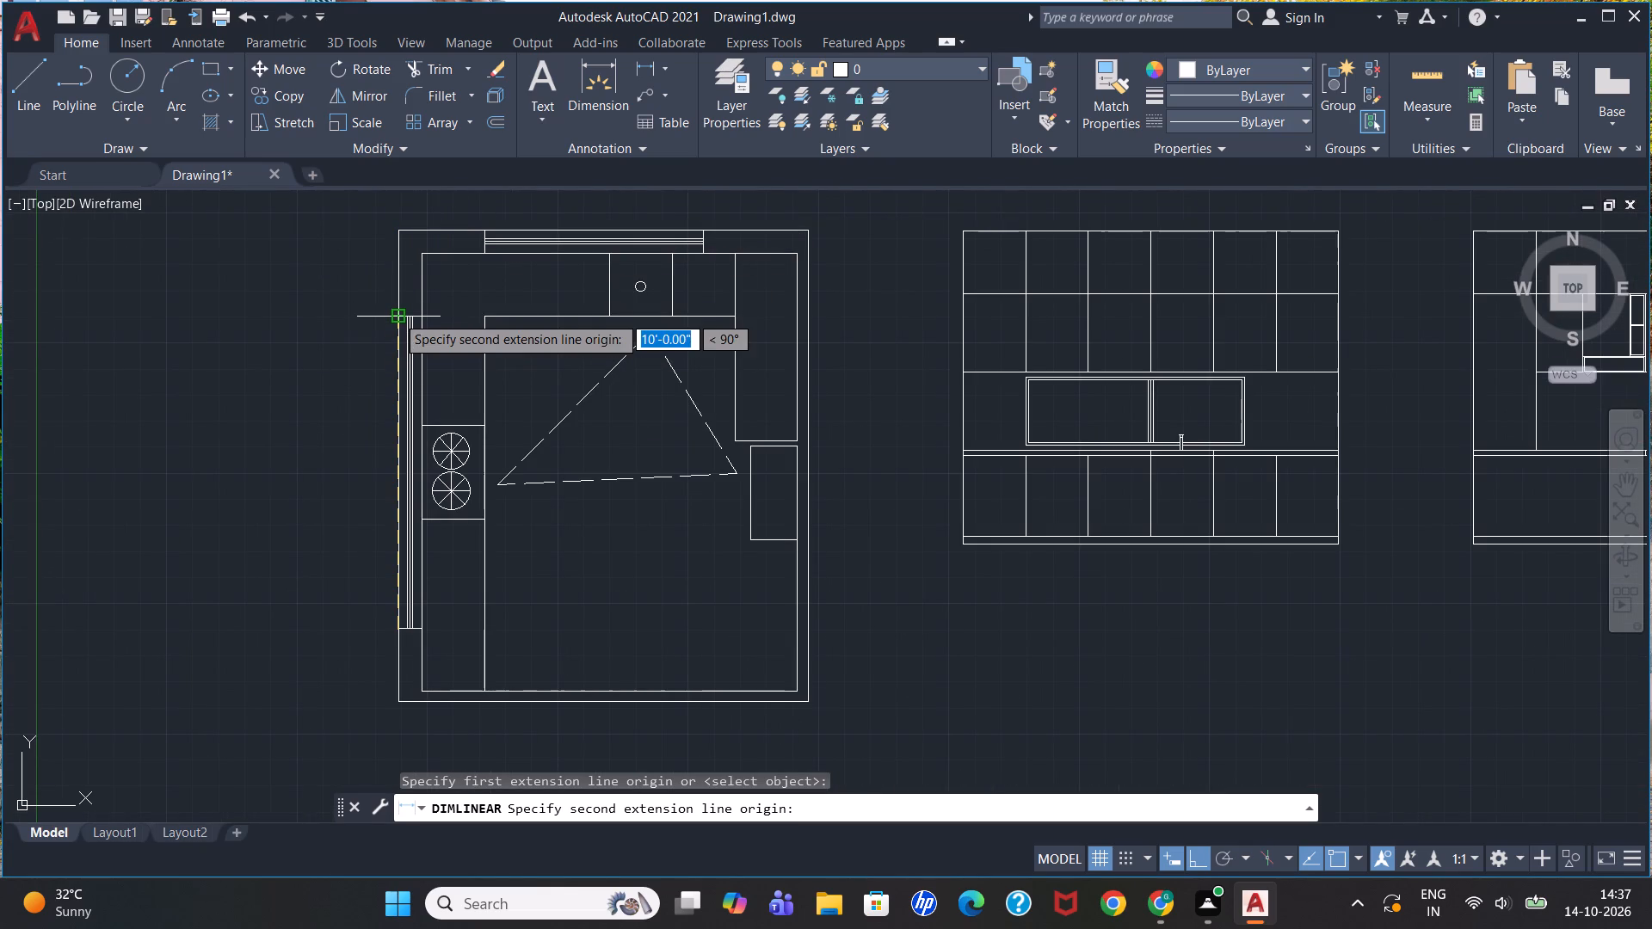
key("Escape")
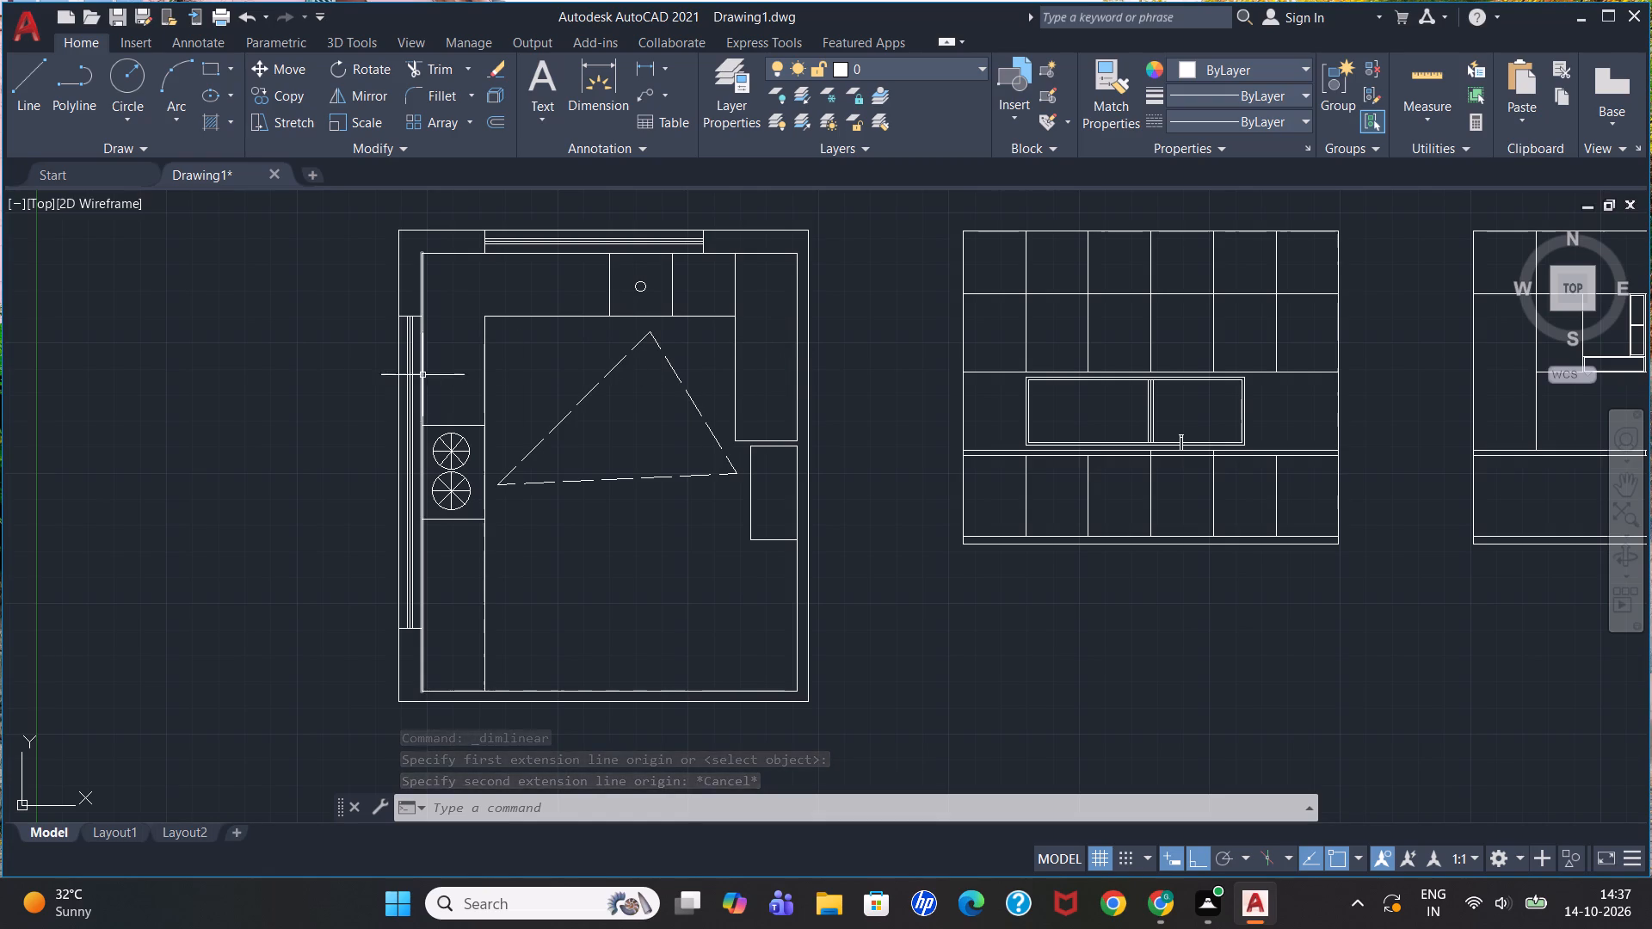
Offset the upper end line of the stove-side wall window 2' downward in the floor plan.
key("o")
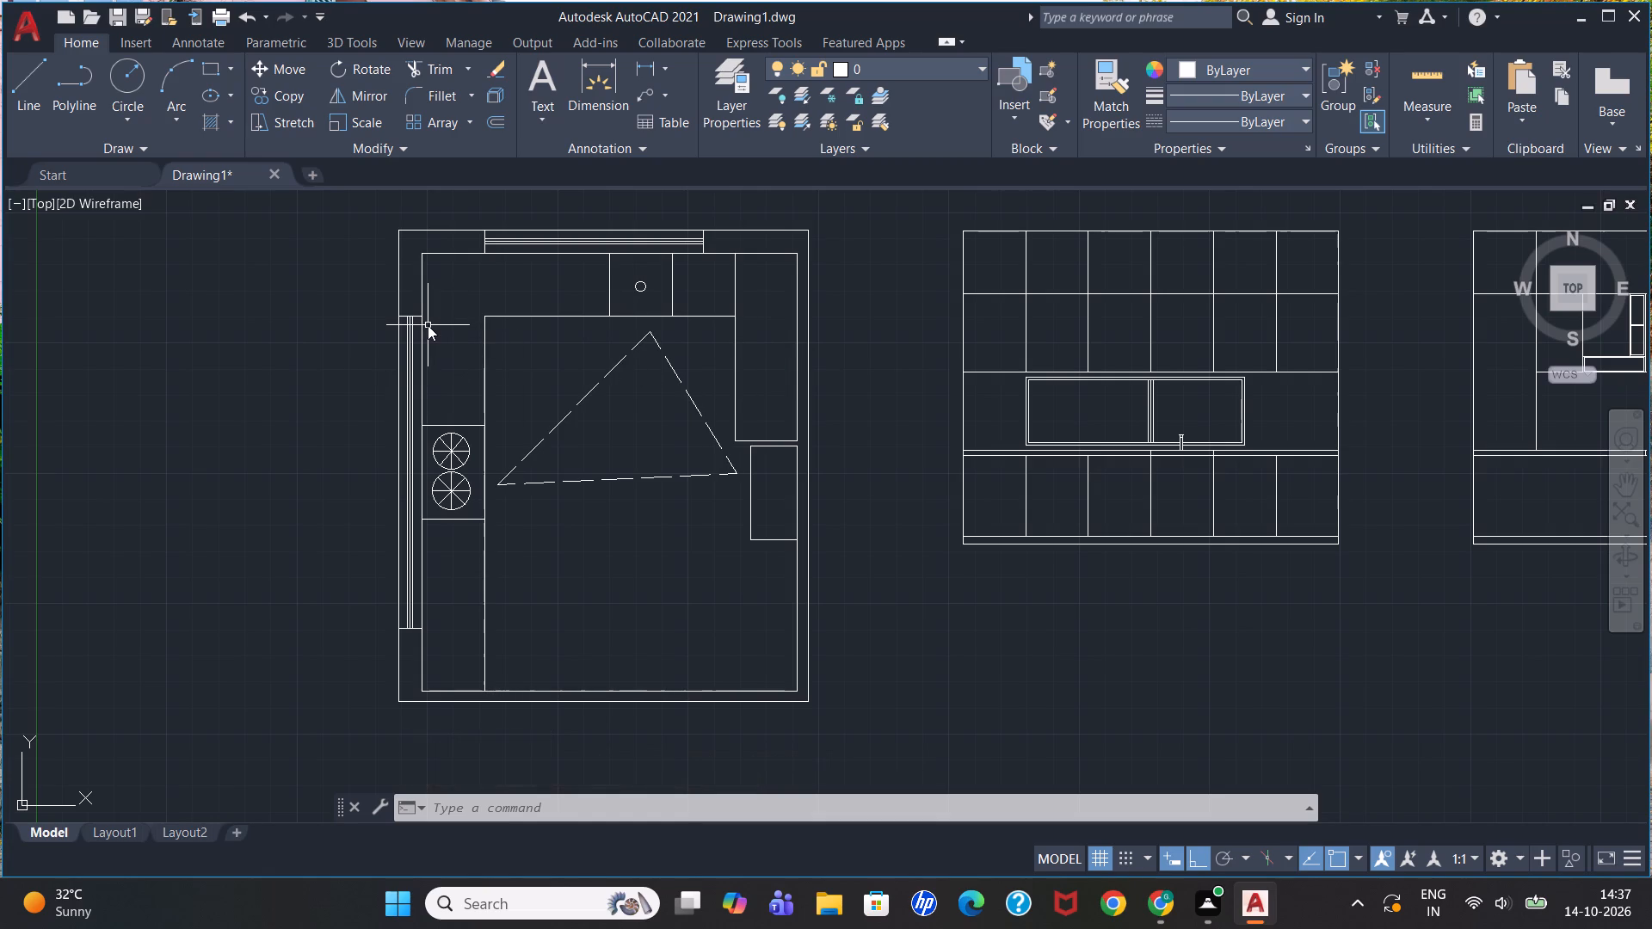
key("Return")
type("2'")
key("Return")
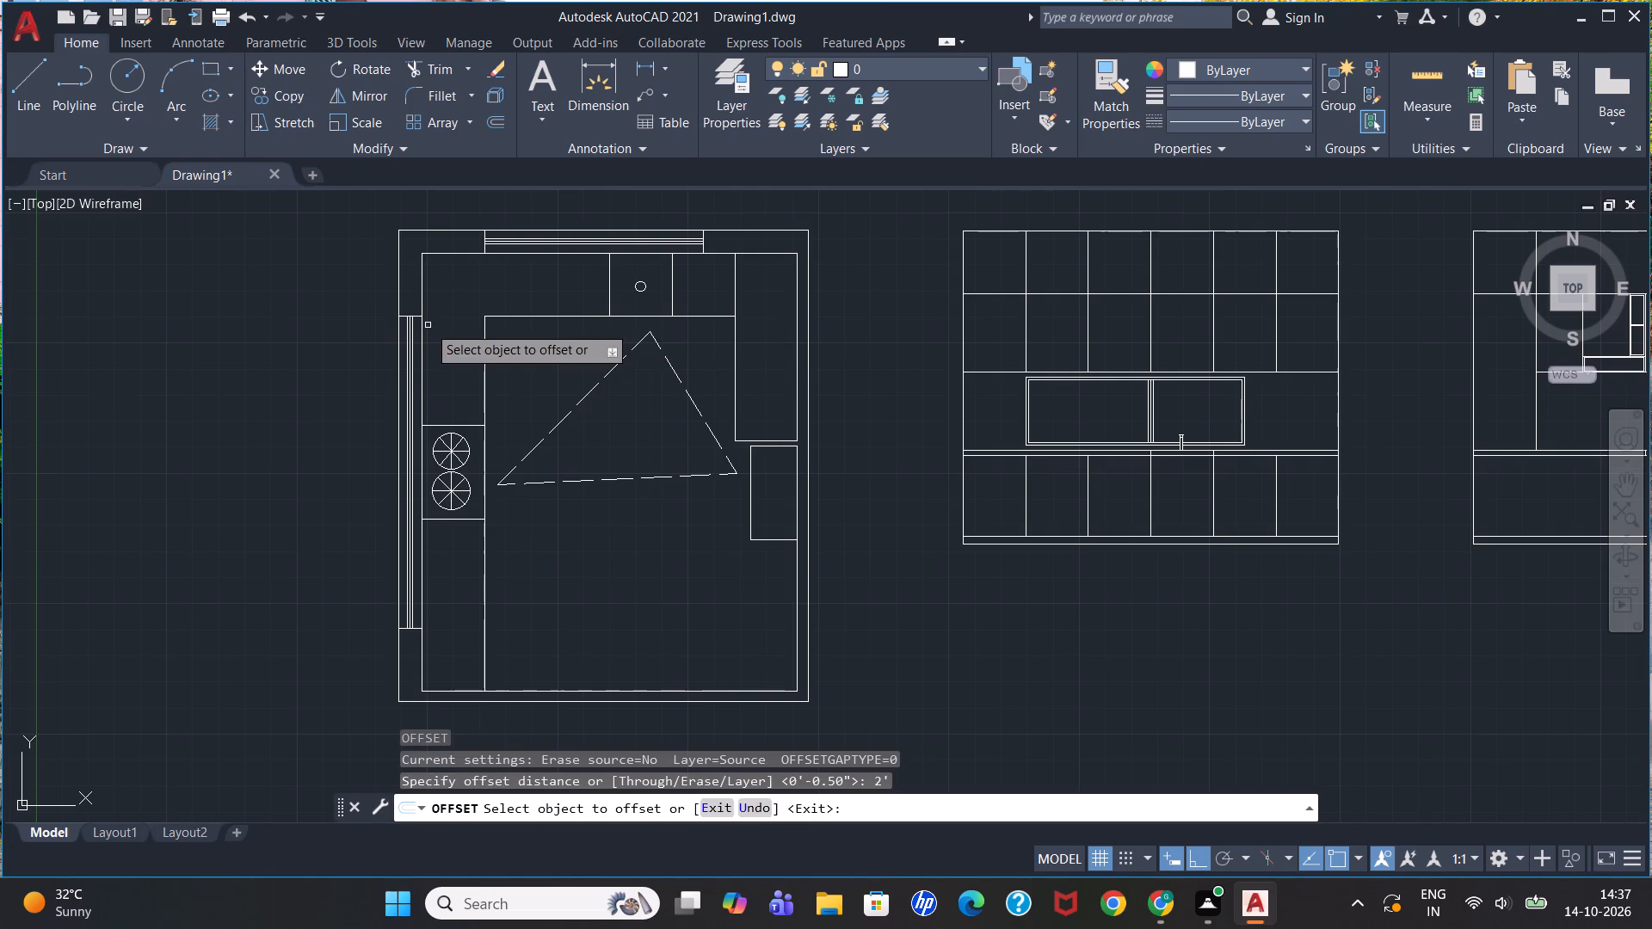
left_click(416, 318)
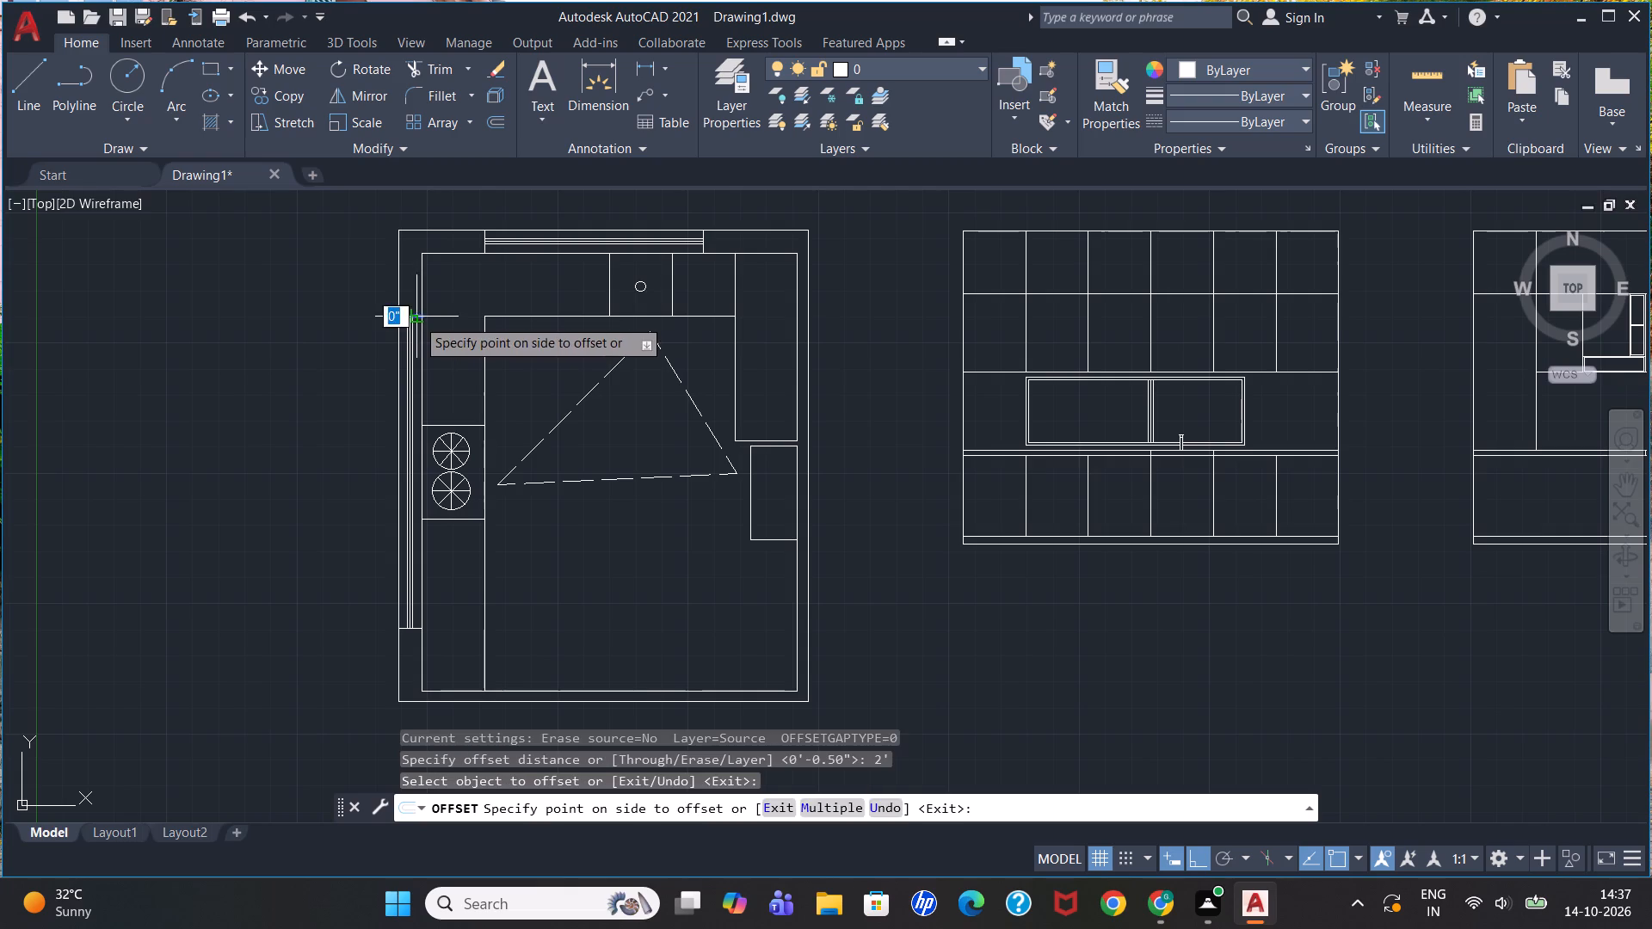
left_click(416, 348)
key("Escape")
key("Escape")
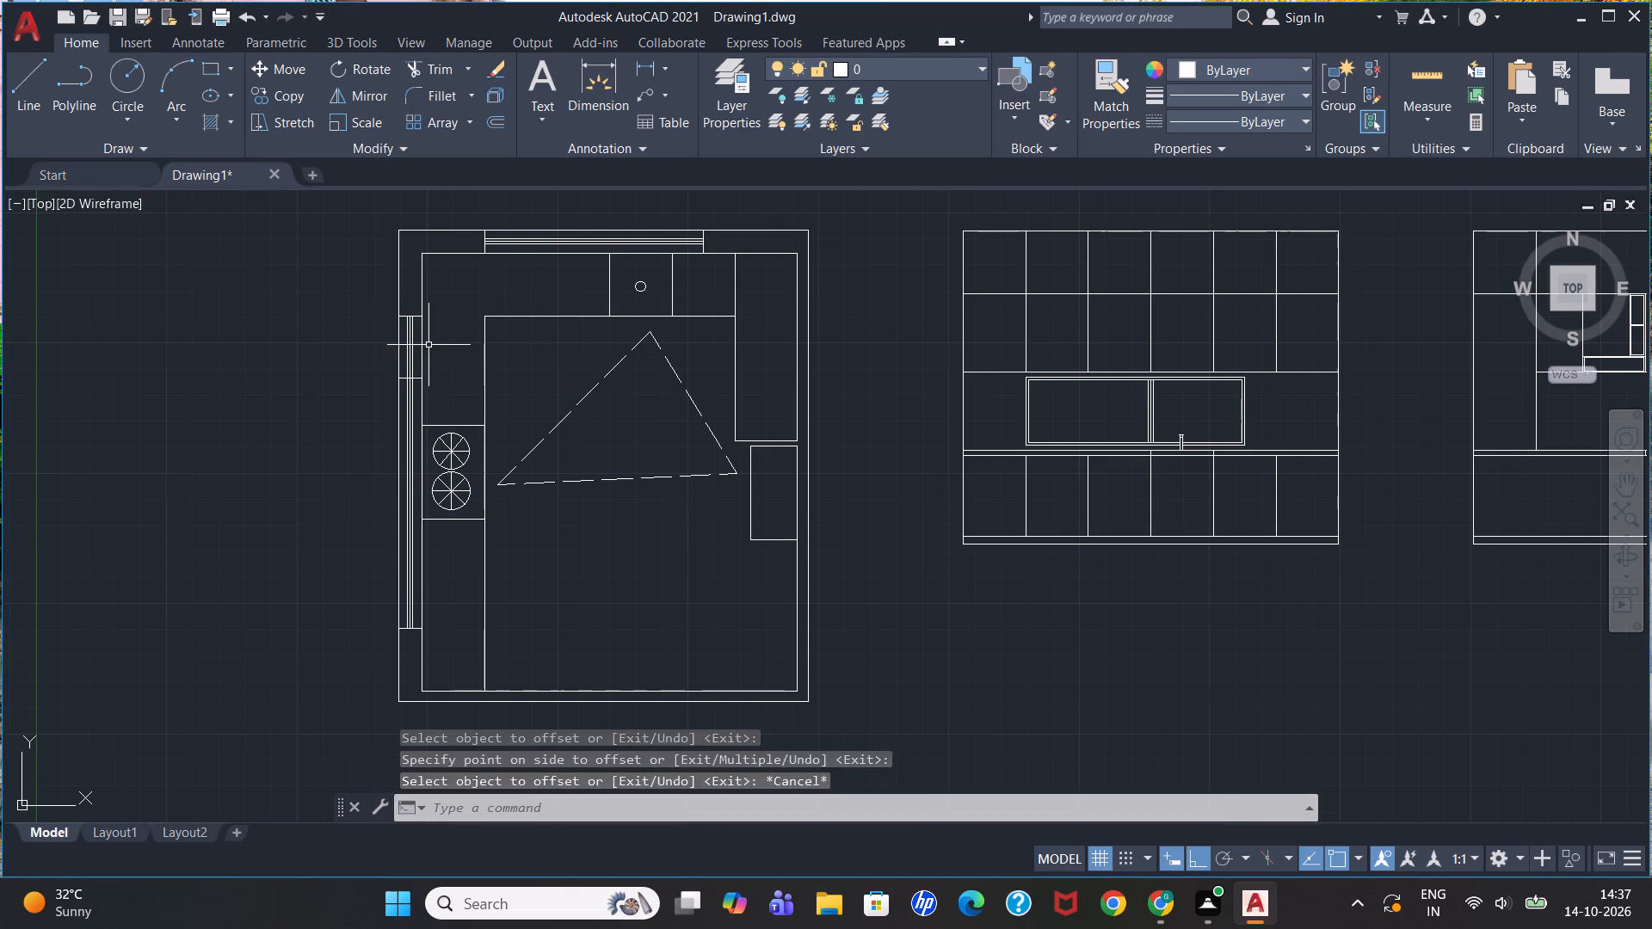
key("Escape")
key("Escape")
Trim away the window pane lines above the new end line and remove the old upper end line of the stove-side window.
key("t")
key("r")
key("Return")
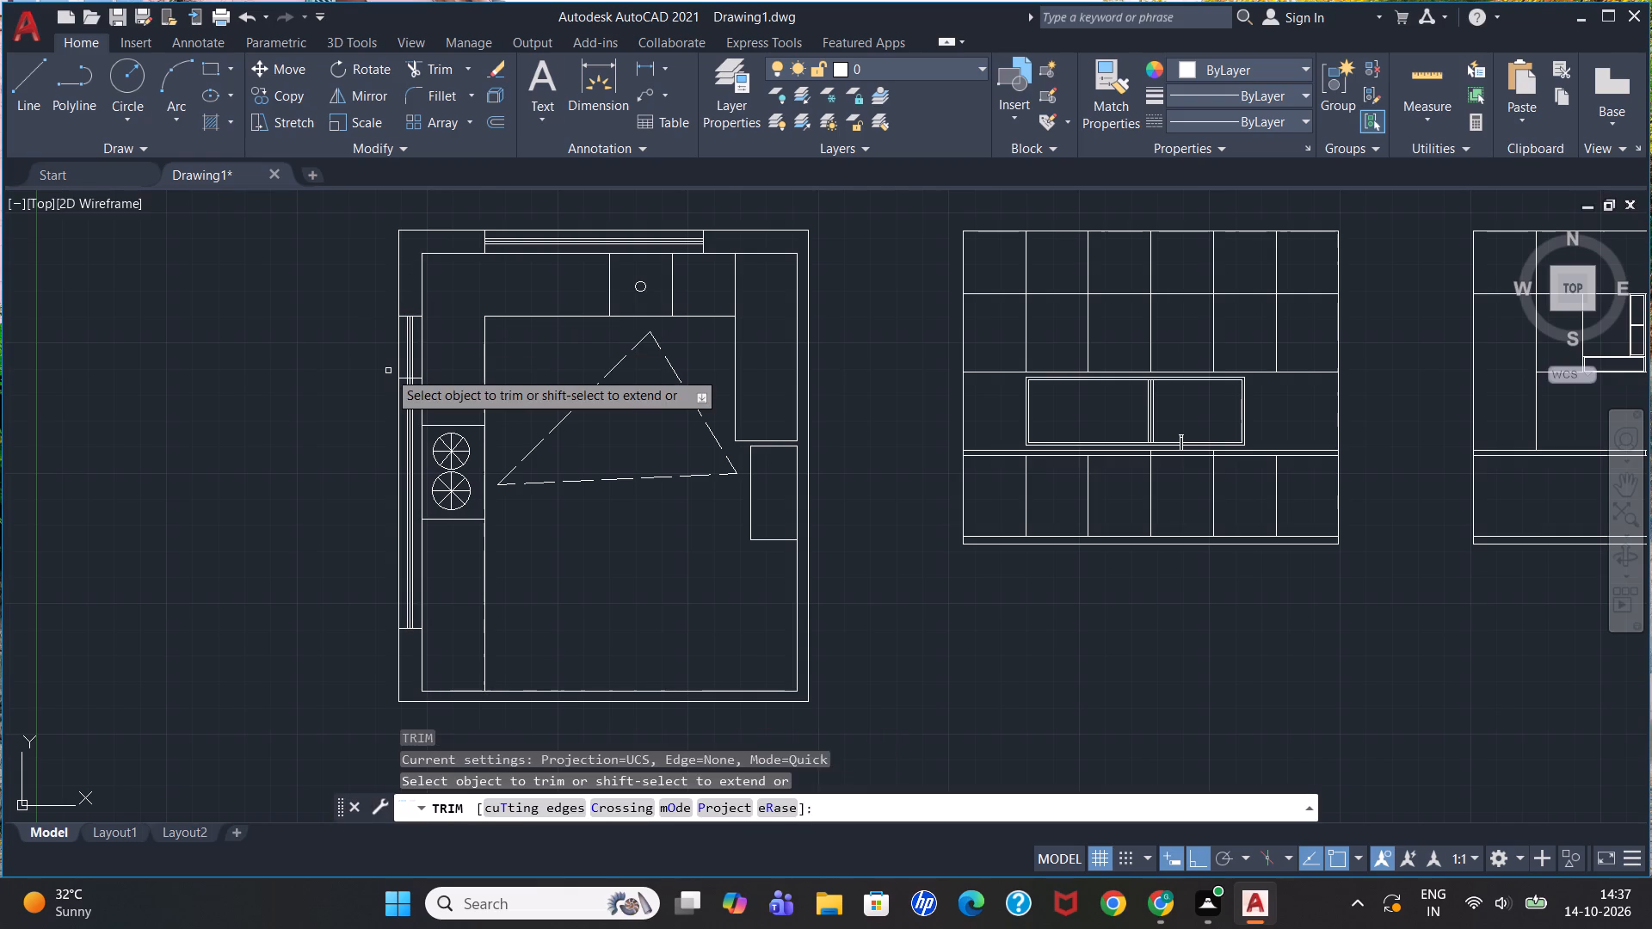
key("Return")
left_click(409, 359)
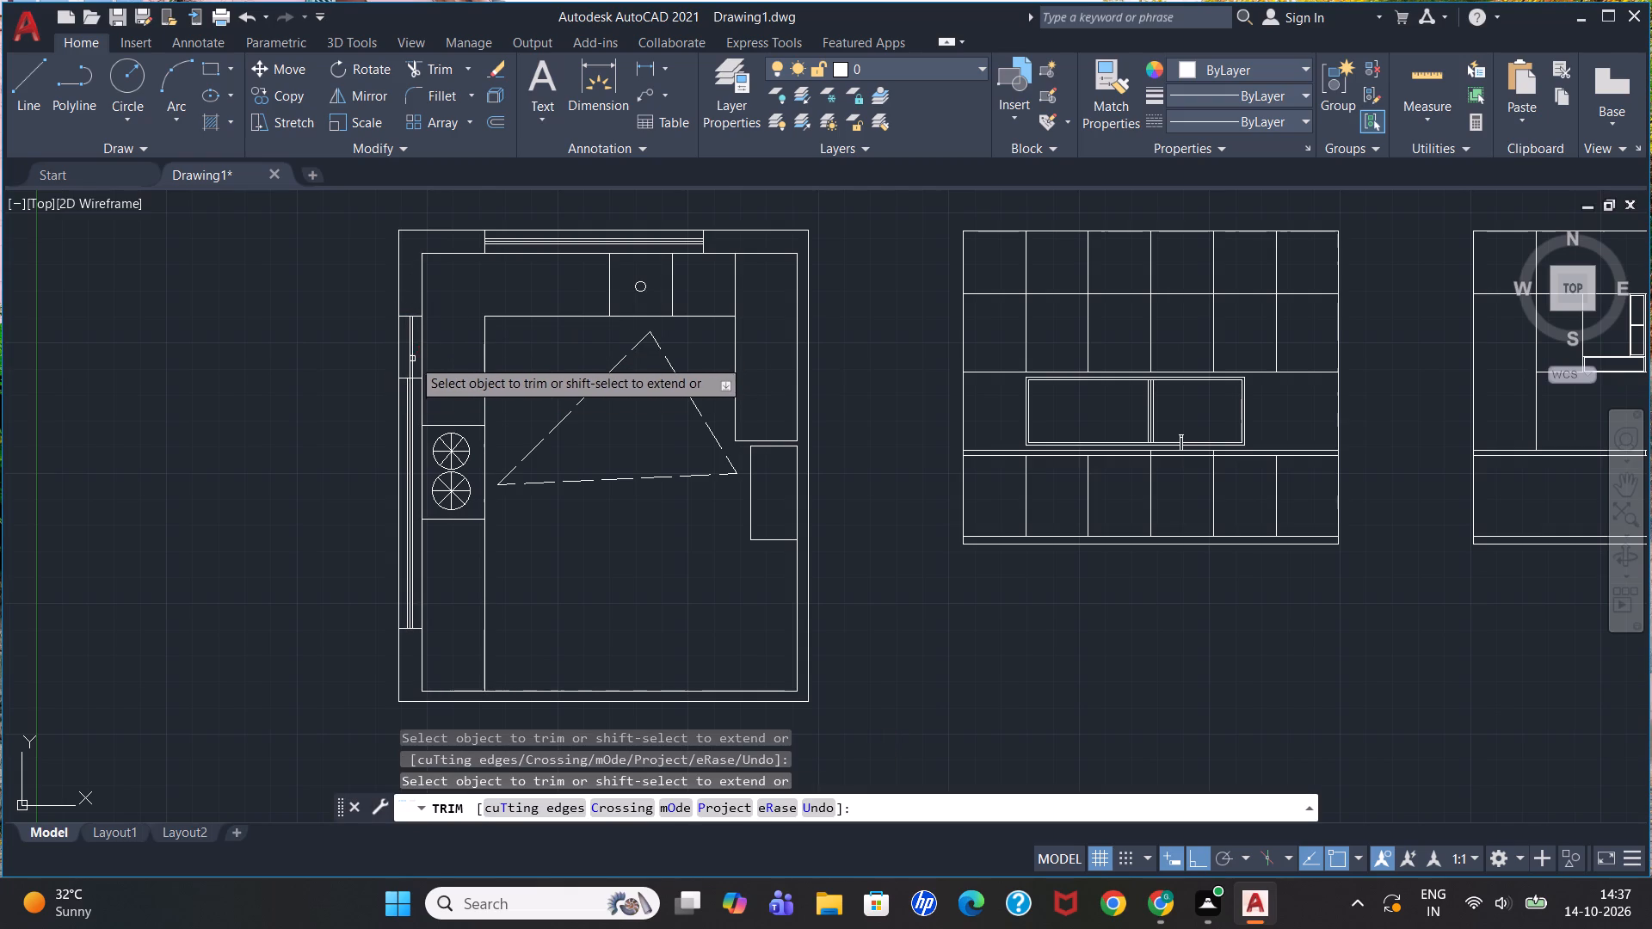
double_click(410, 359)
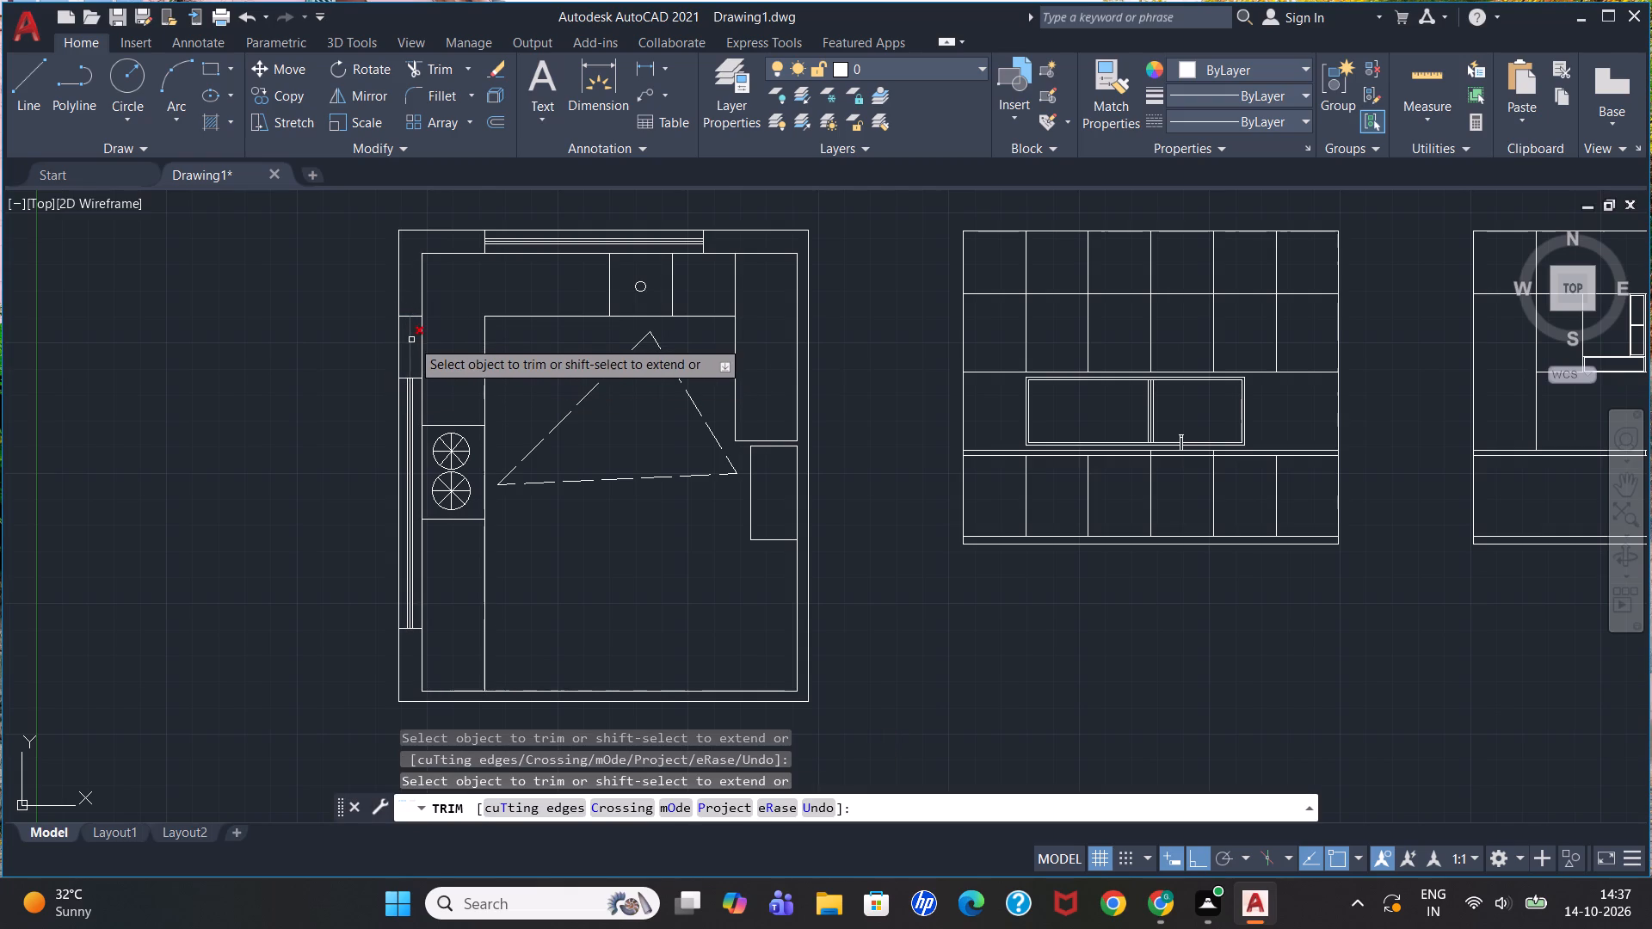
left_click(411, 340)
left_click(410, 317)
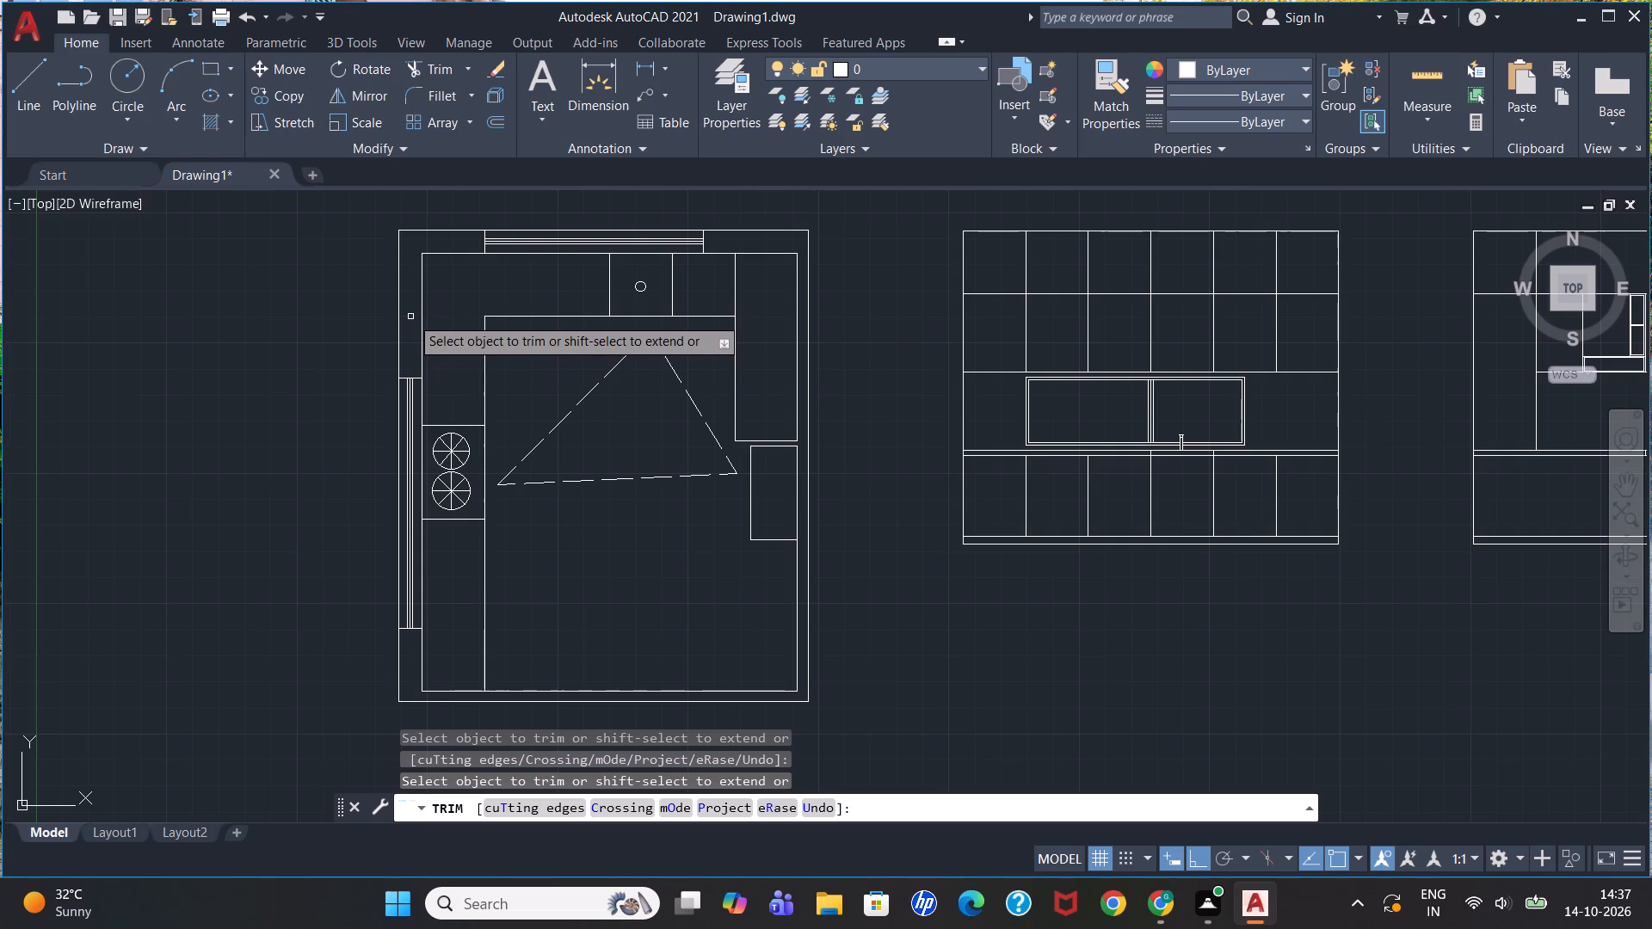
Measure the distance from the floor plan's outer bottom wall line to the stove-side window's lower end, without placing a dimension.
key("Escape")
scroll(418, 321, "down", 3)
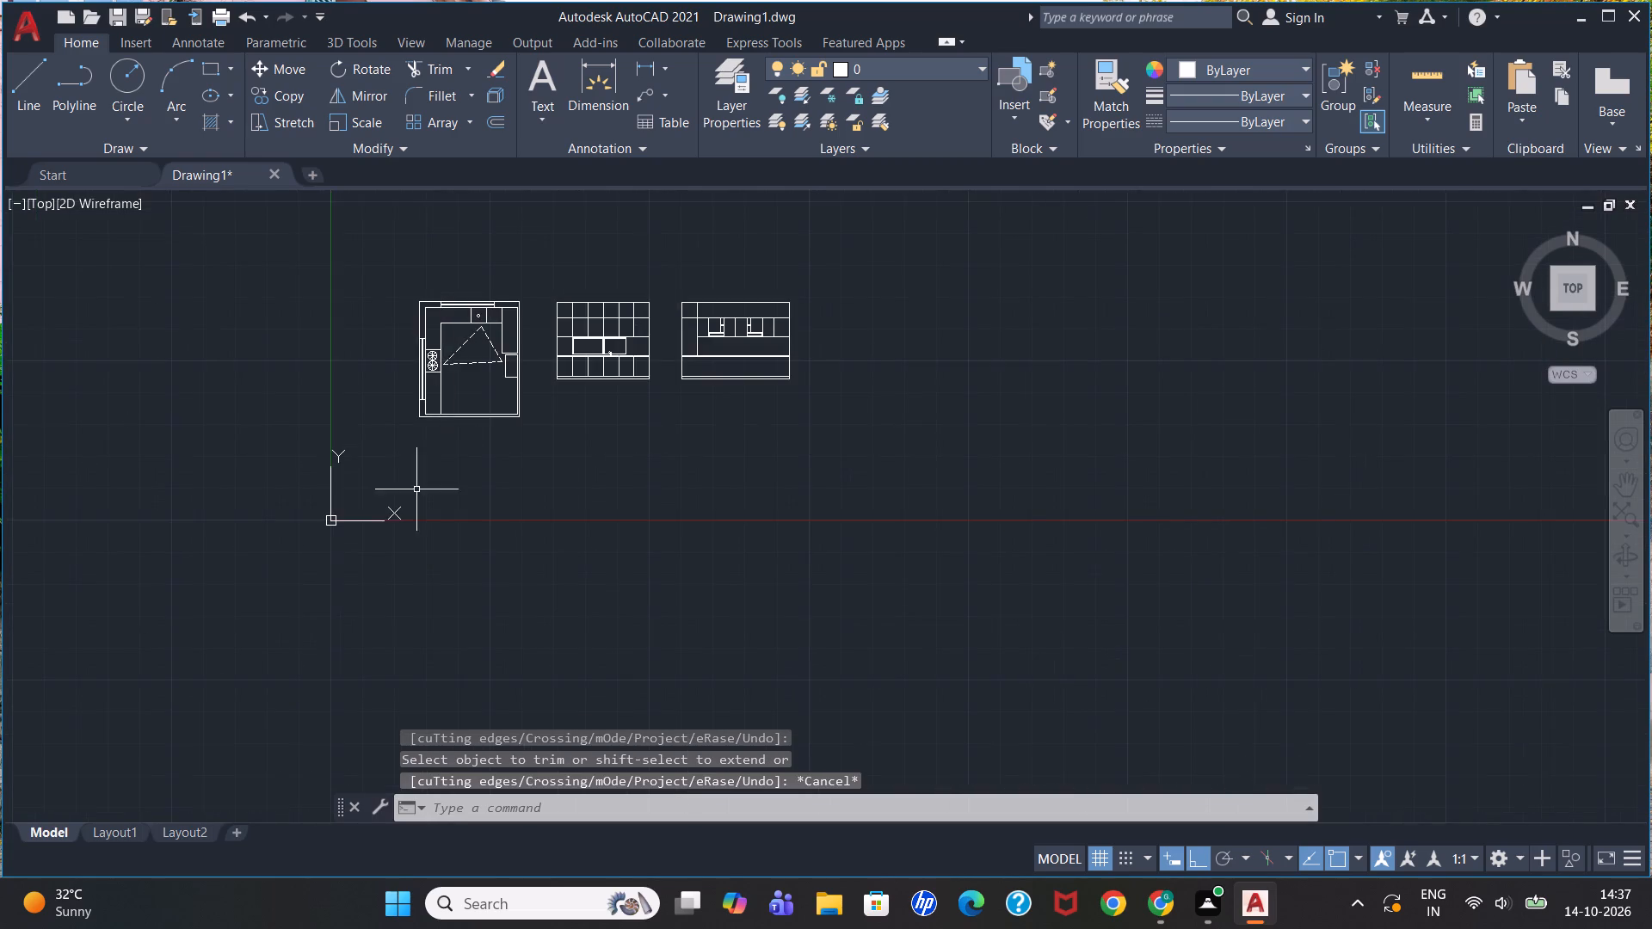
scroll(416, 492, "up", 2)
left_click(649, 66)
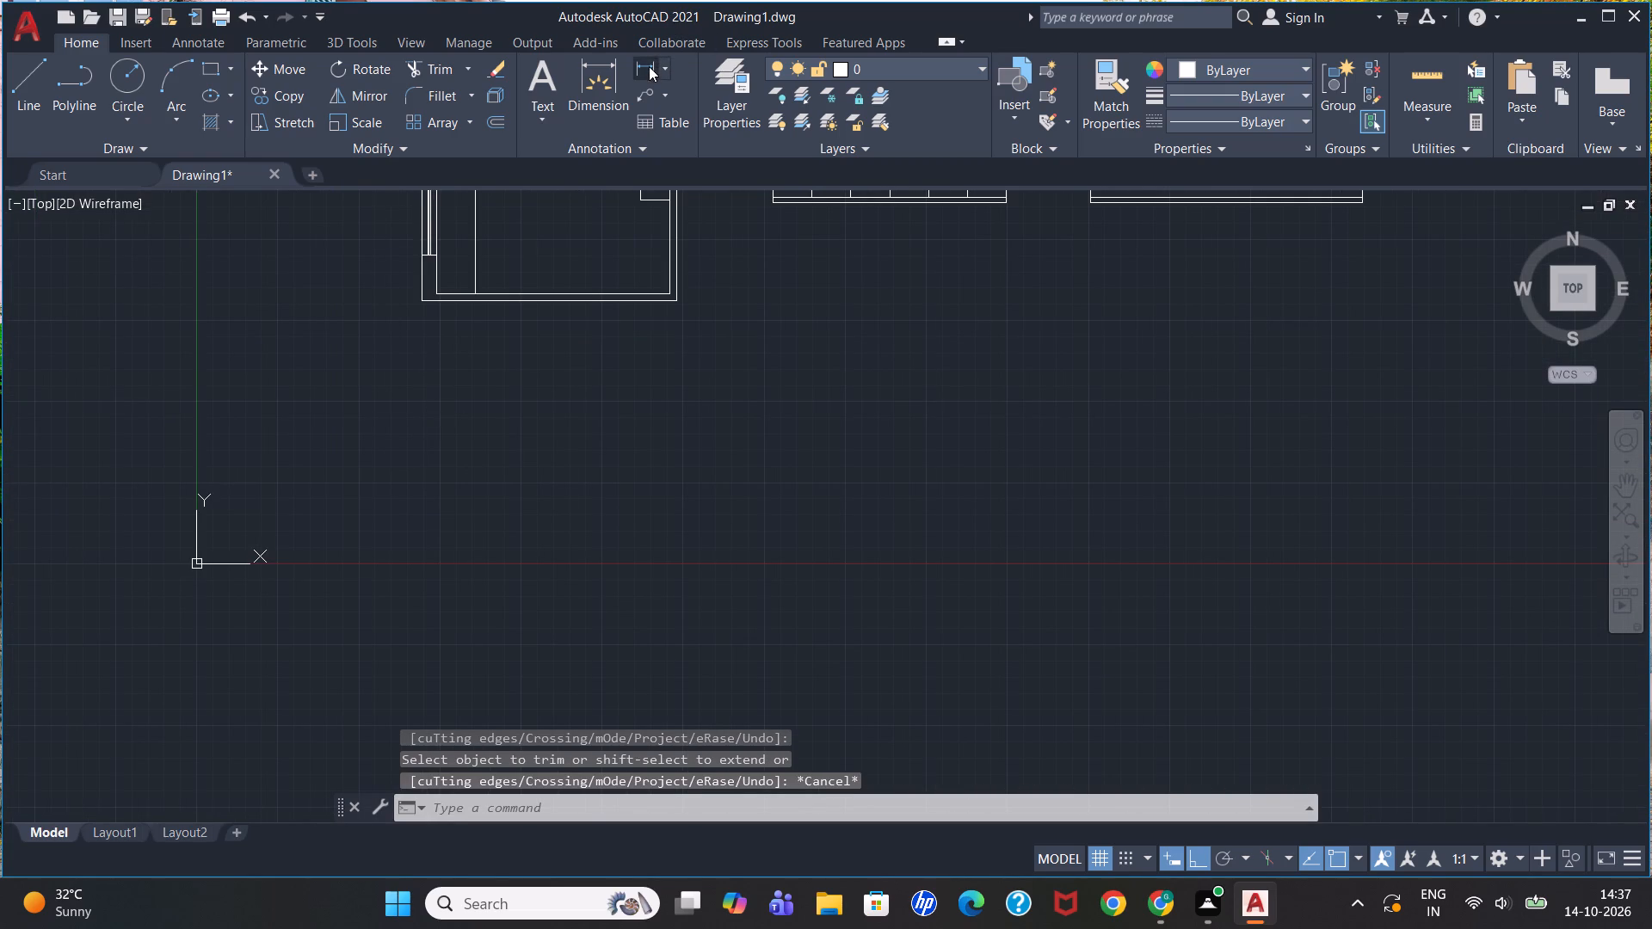
scroll(398, 356, "up", 2)
scroll(439, 311, "down", 5)
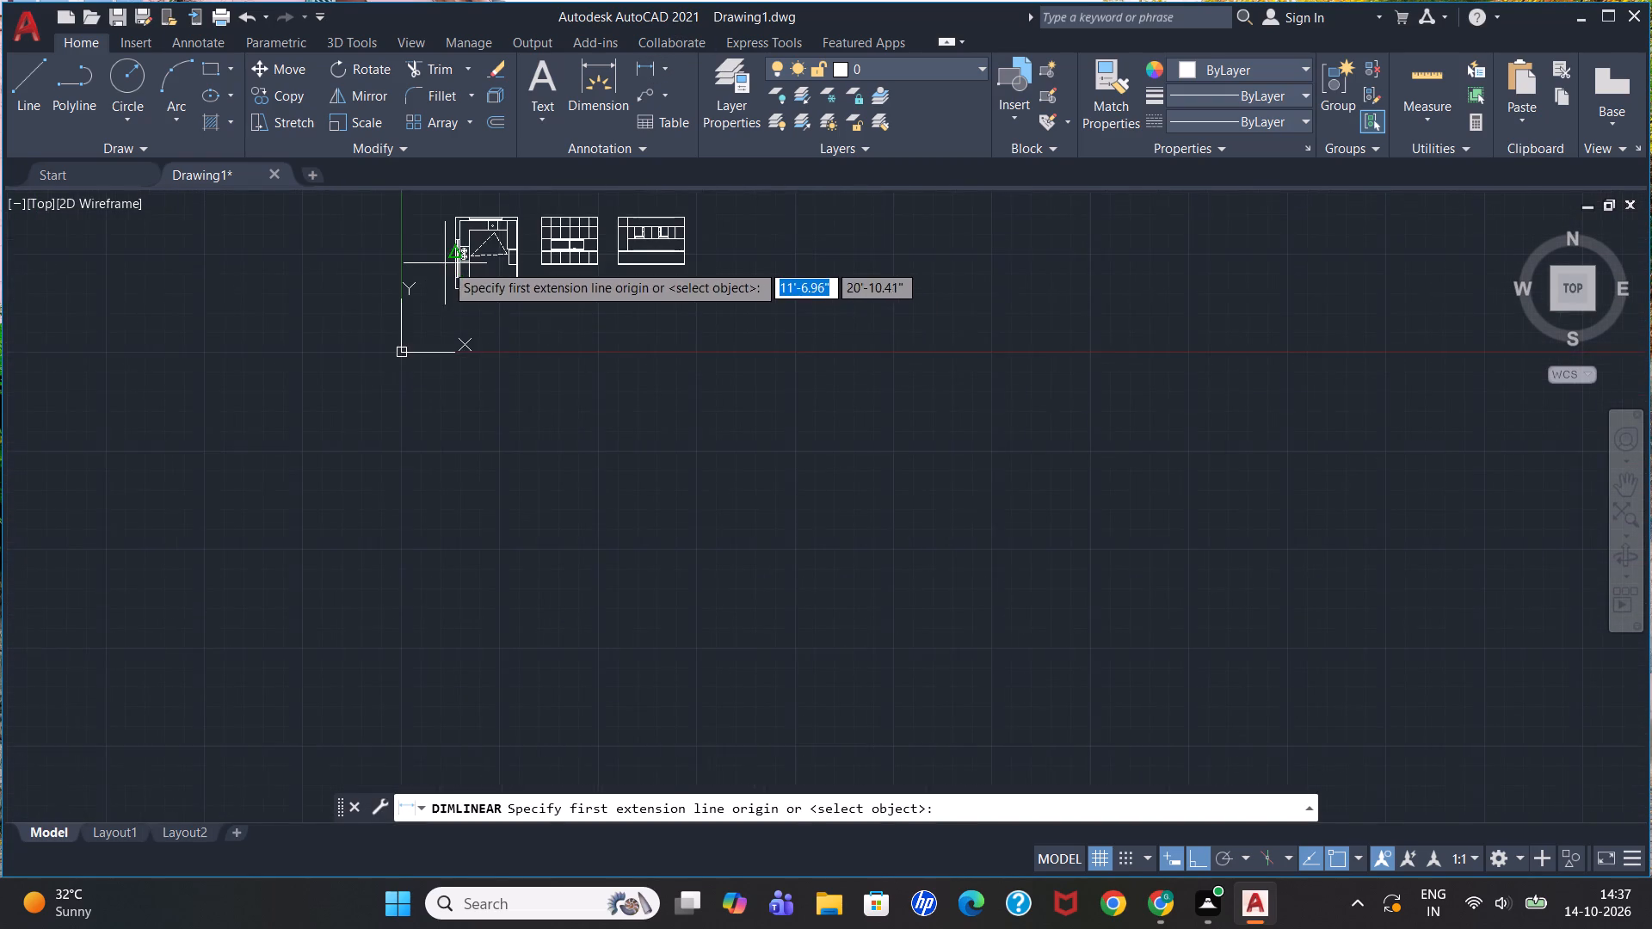
scroll(445, 263, "up", 3)
scroll(496, 313, "up", 3)
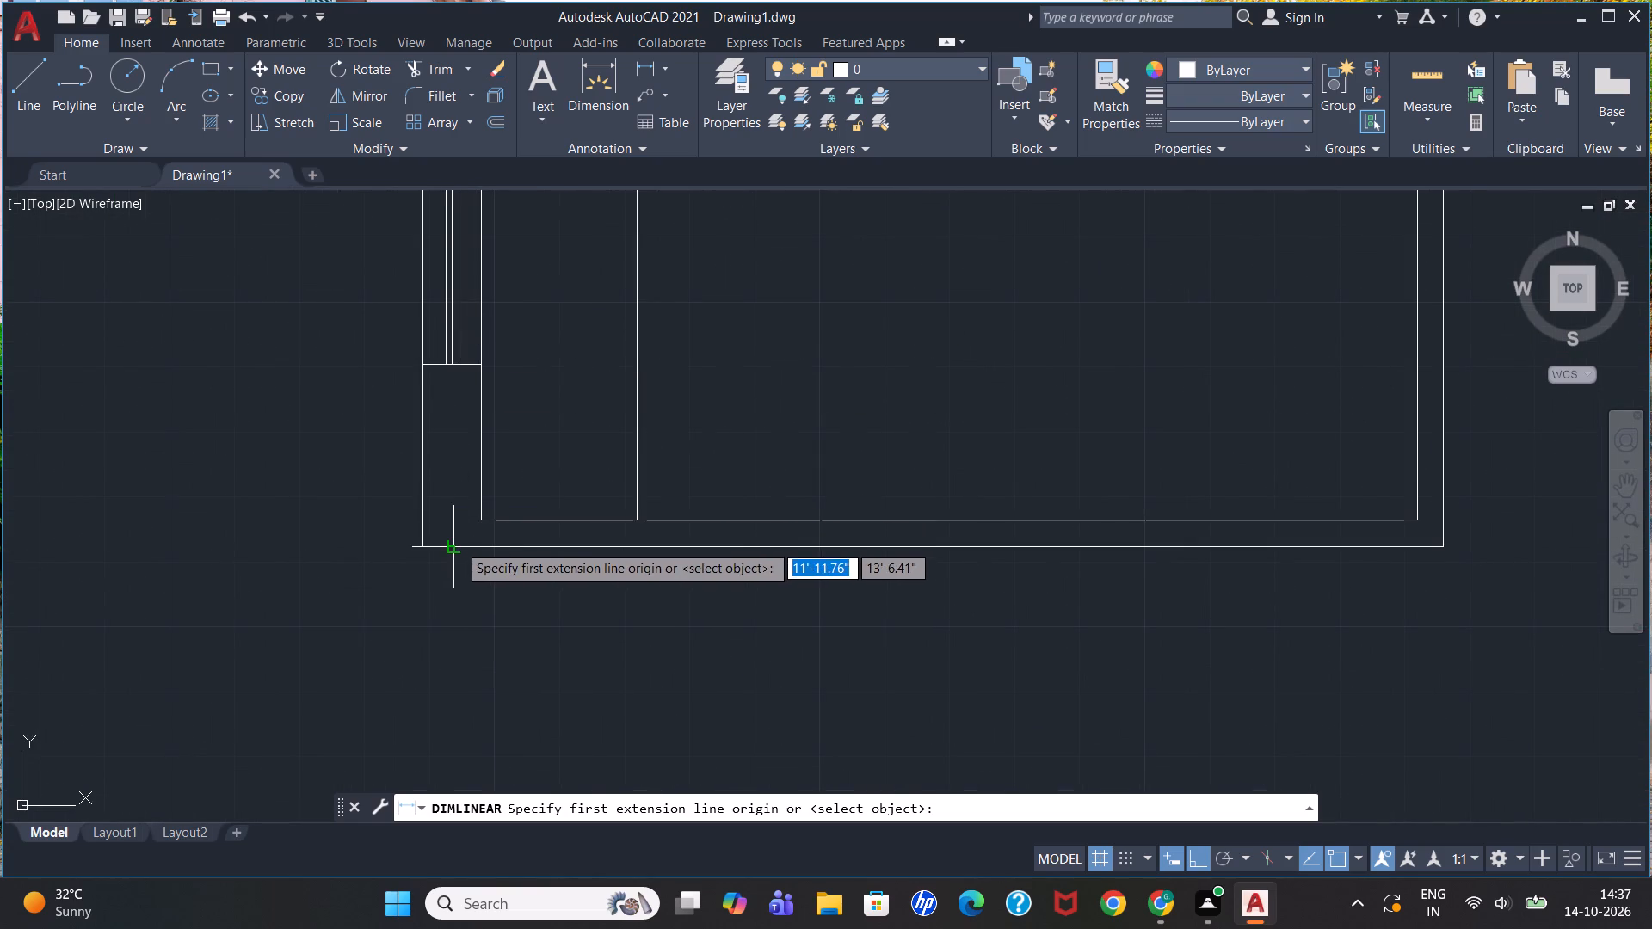
left_click(458, 544)
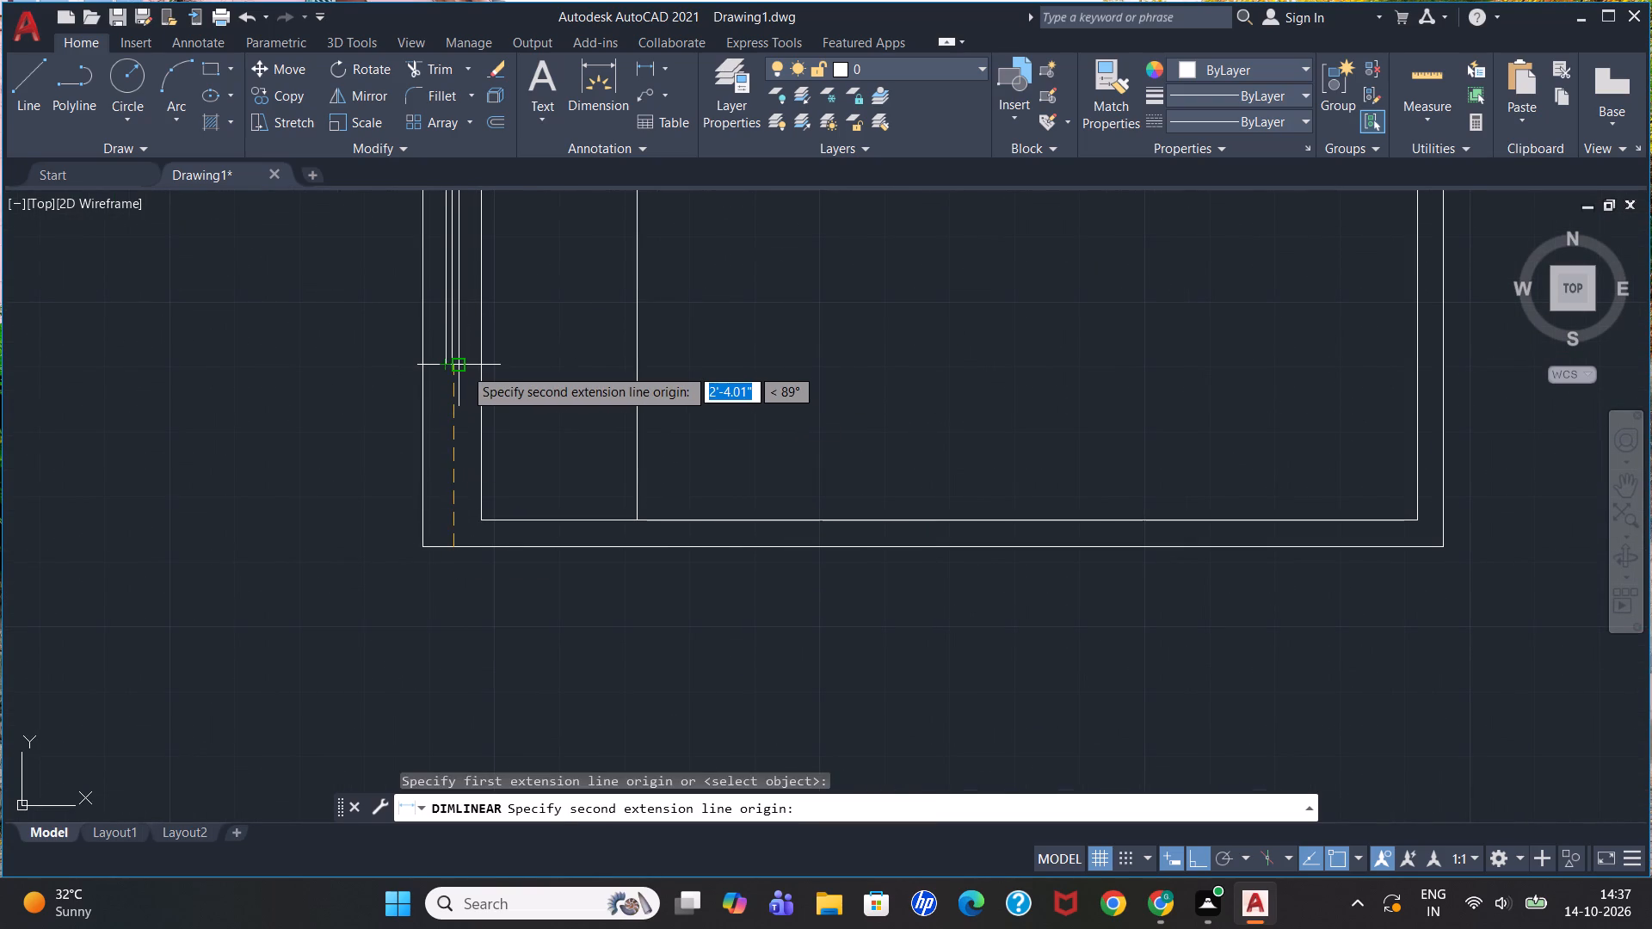
scroll(459, 367, "up", 3)
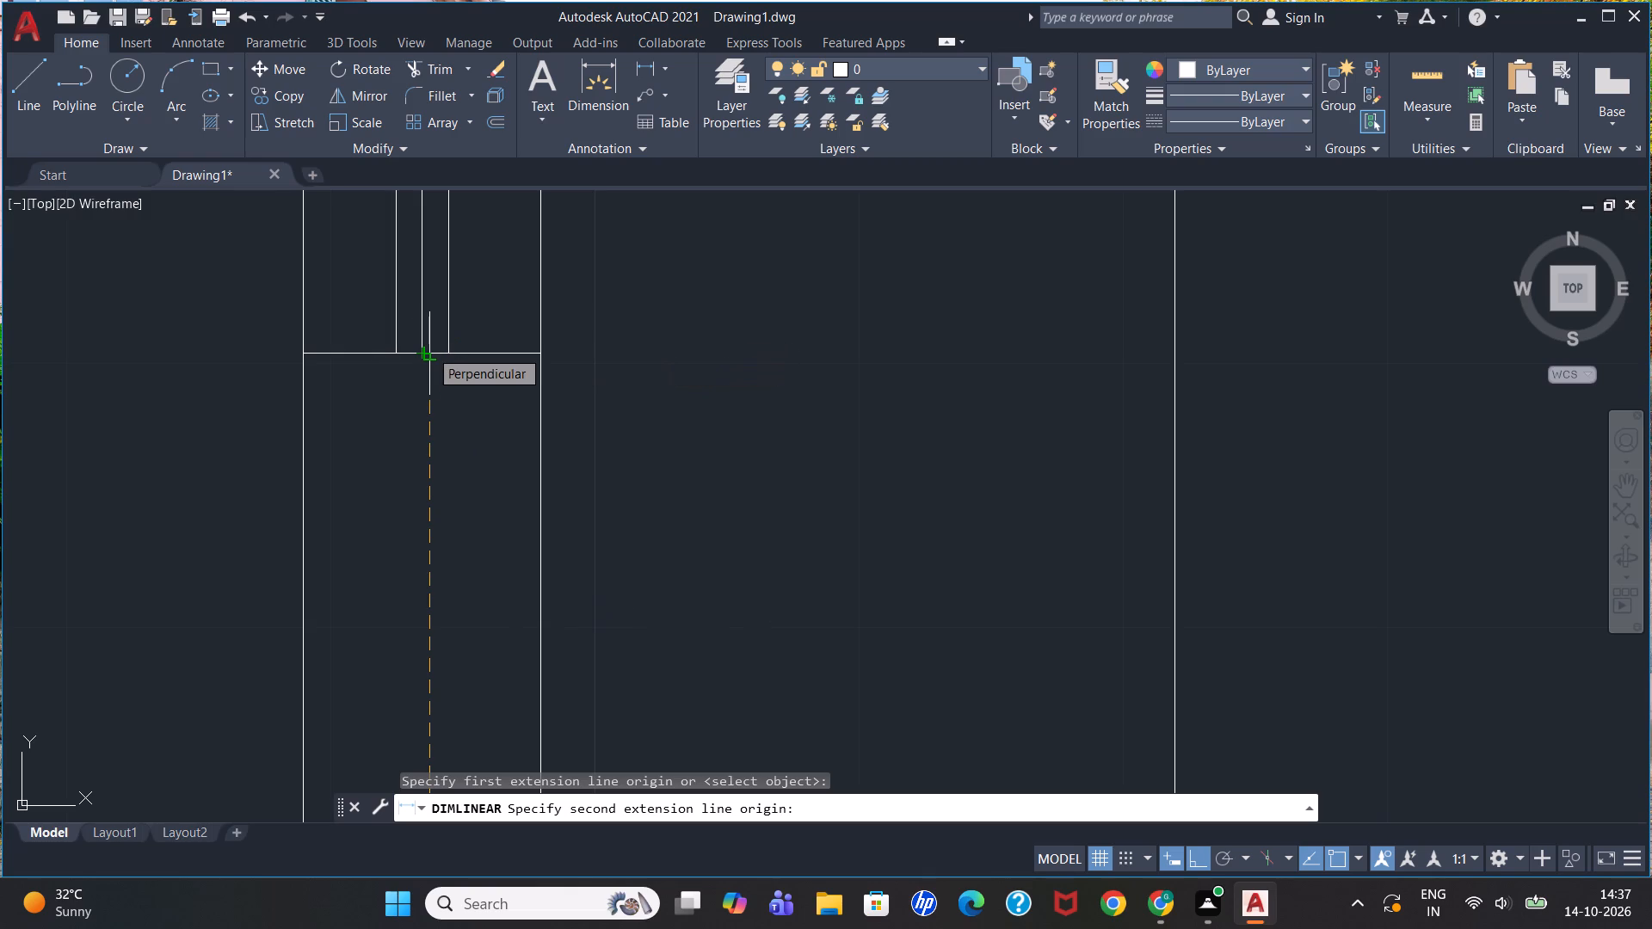
key("Escape")
scroll(432, 354, "down", 2)
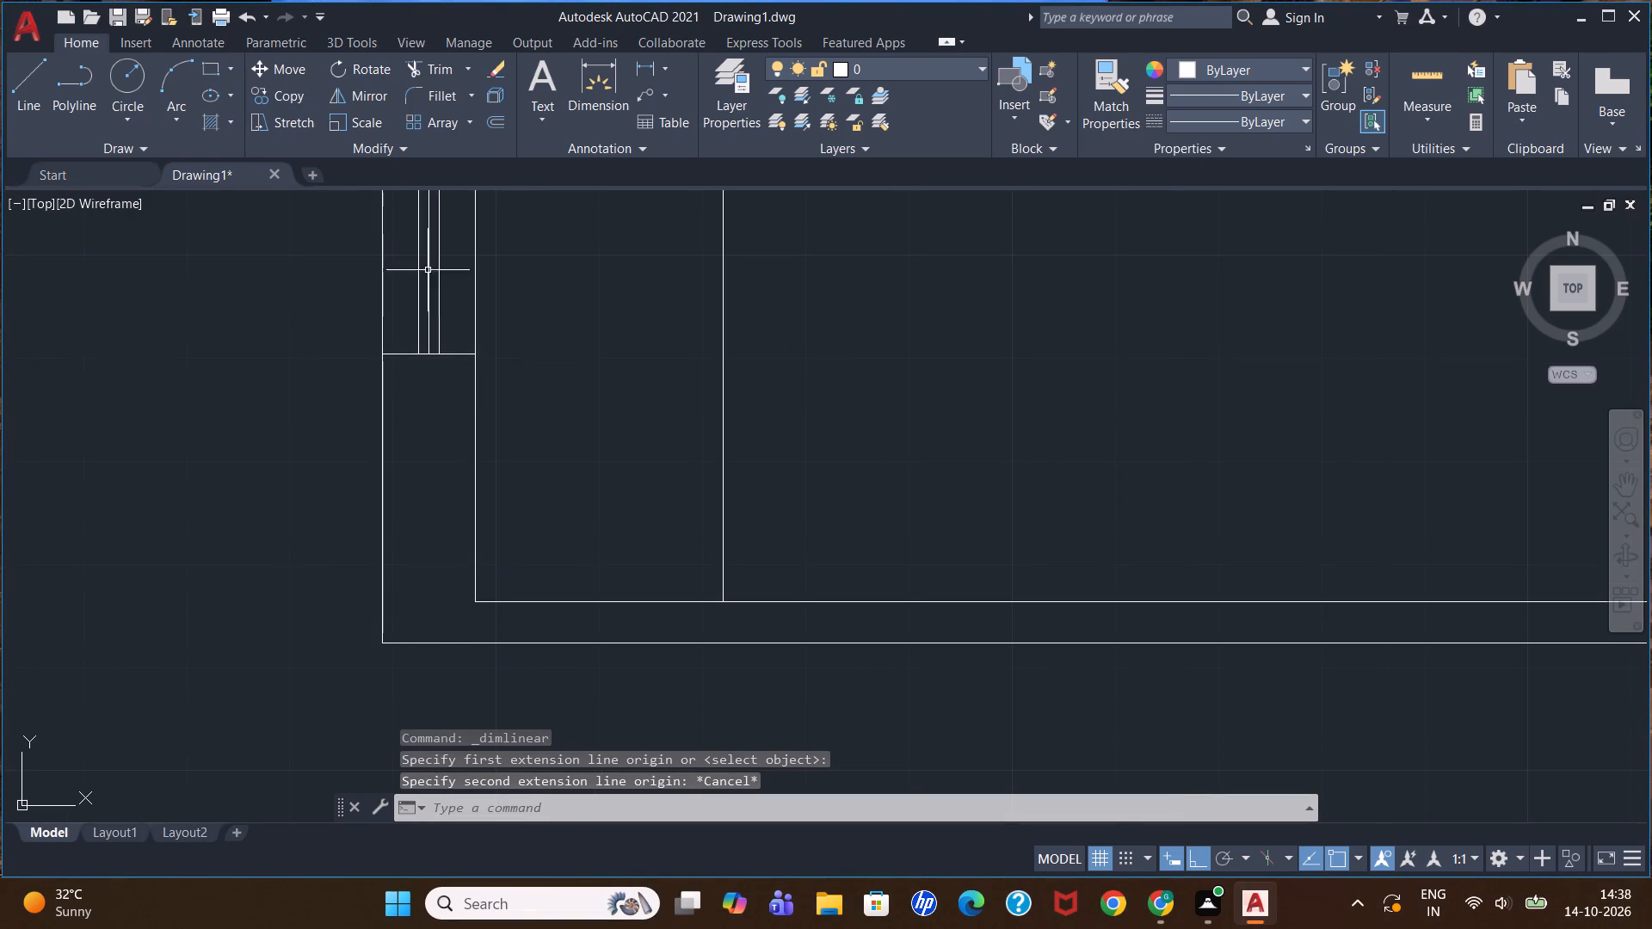
Measure from the floor plan's inner bottom wall corner to the stove-side window's lower end, without placing a dimension.
left_click(638, 72)
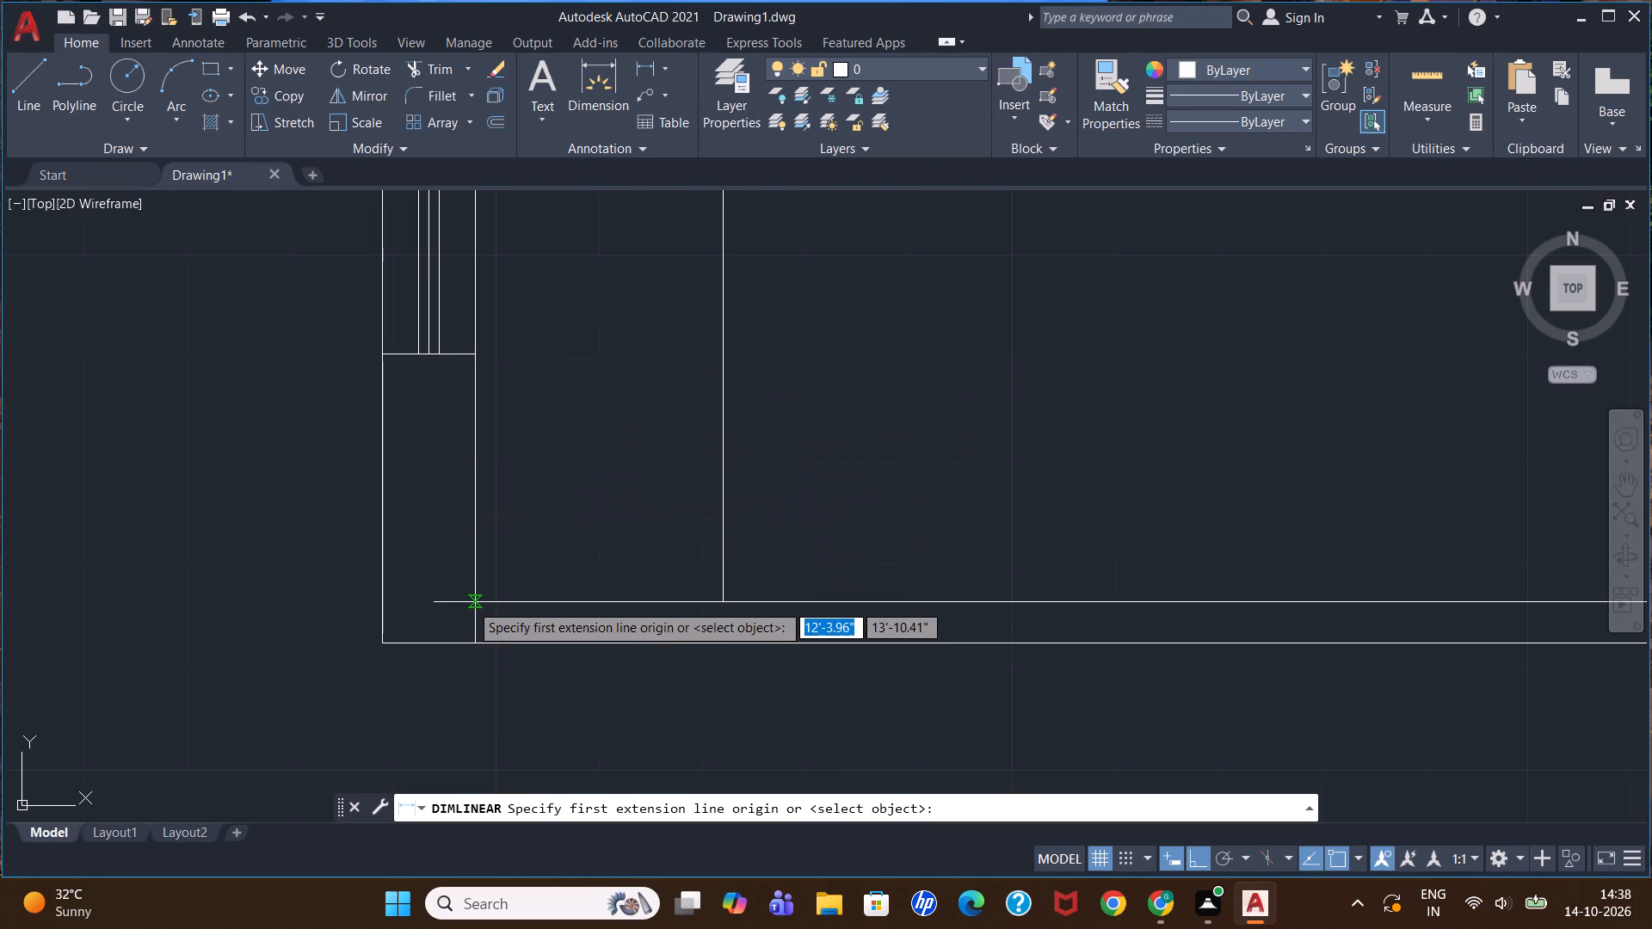
left_click(472, 601)
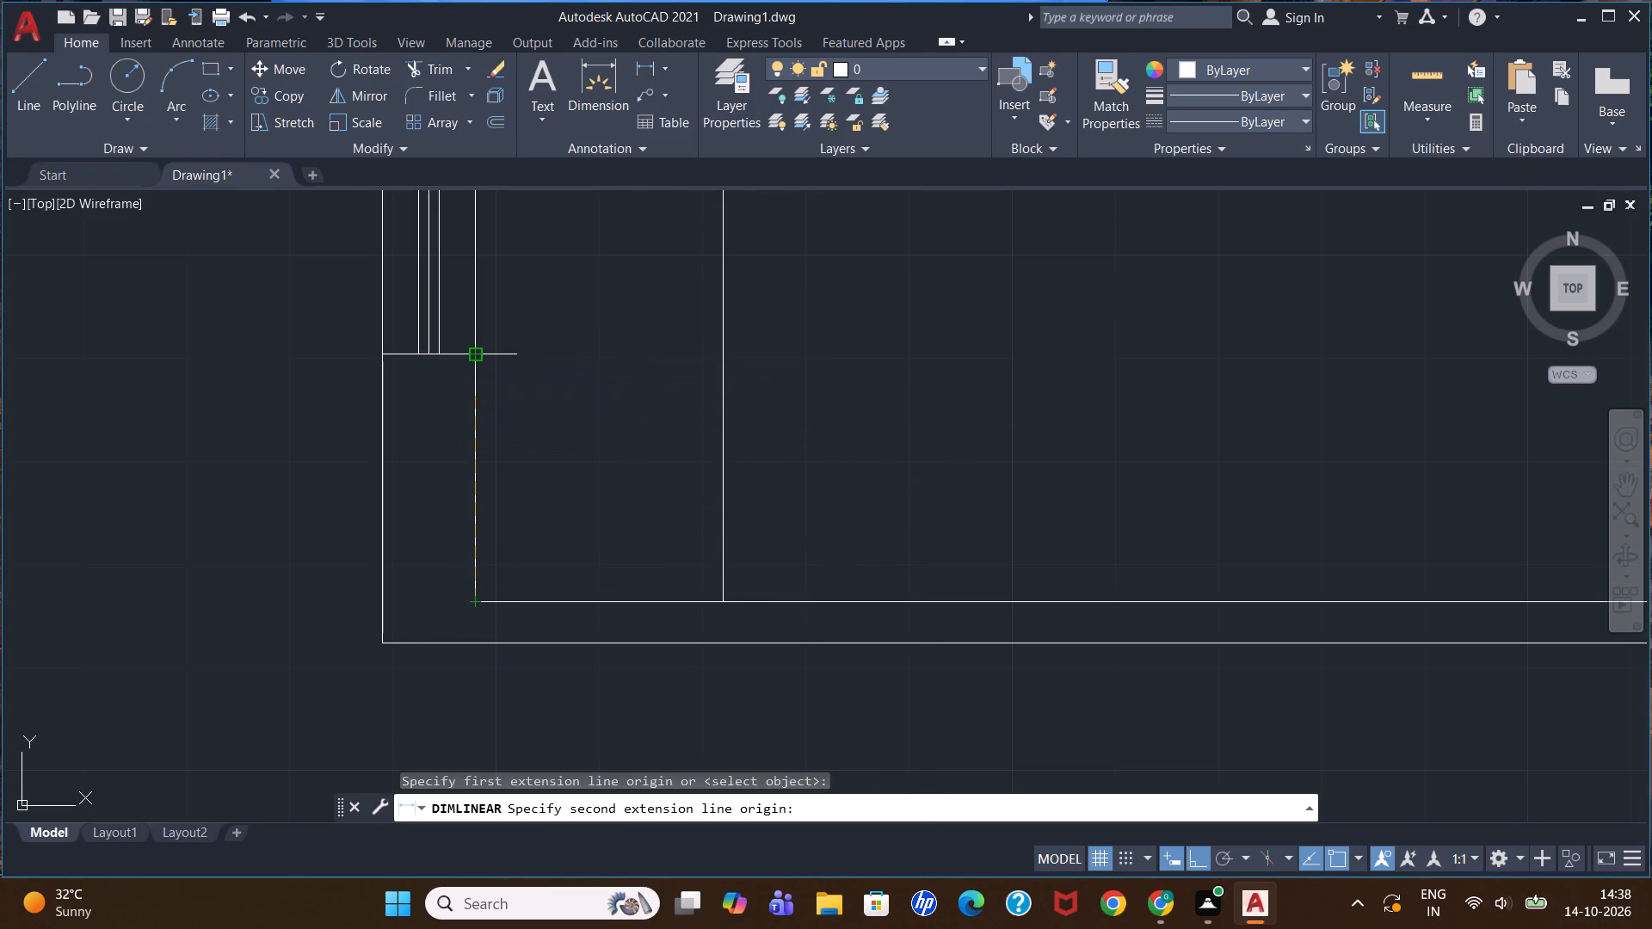
key("Escape")
scroll(477, 355, "down", 3)
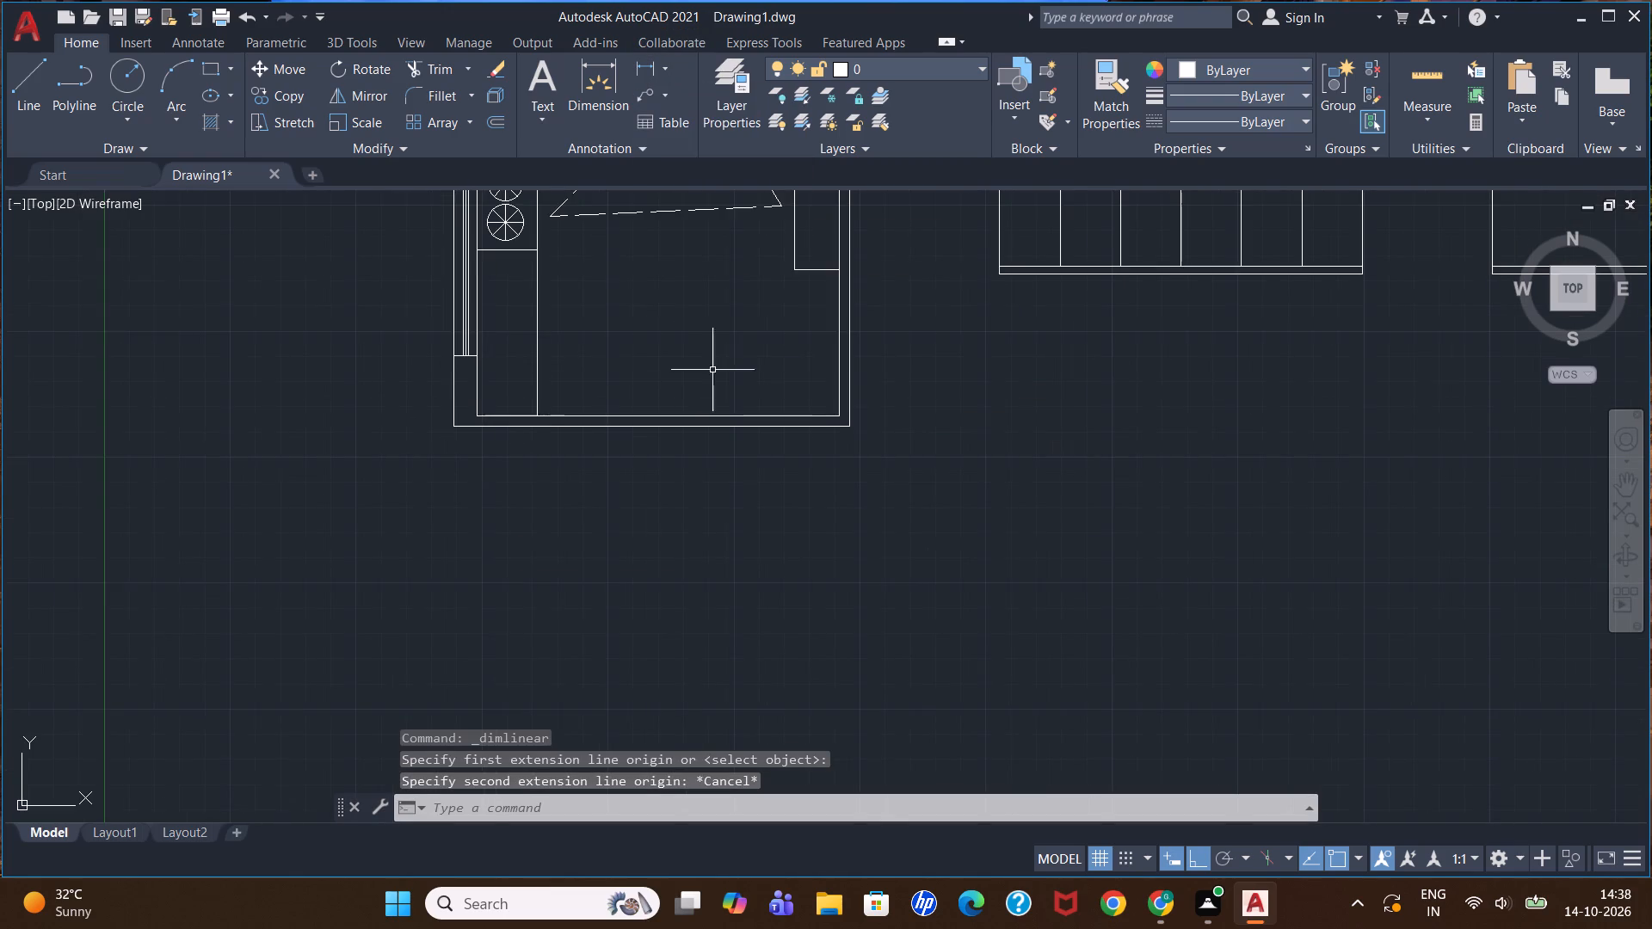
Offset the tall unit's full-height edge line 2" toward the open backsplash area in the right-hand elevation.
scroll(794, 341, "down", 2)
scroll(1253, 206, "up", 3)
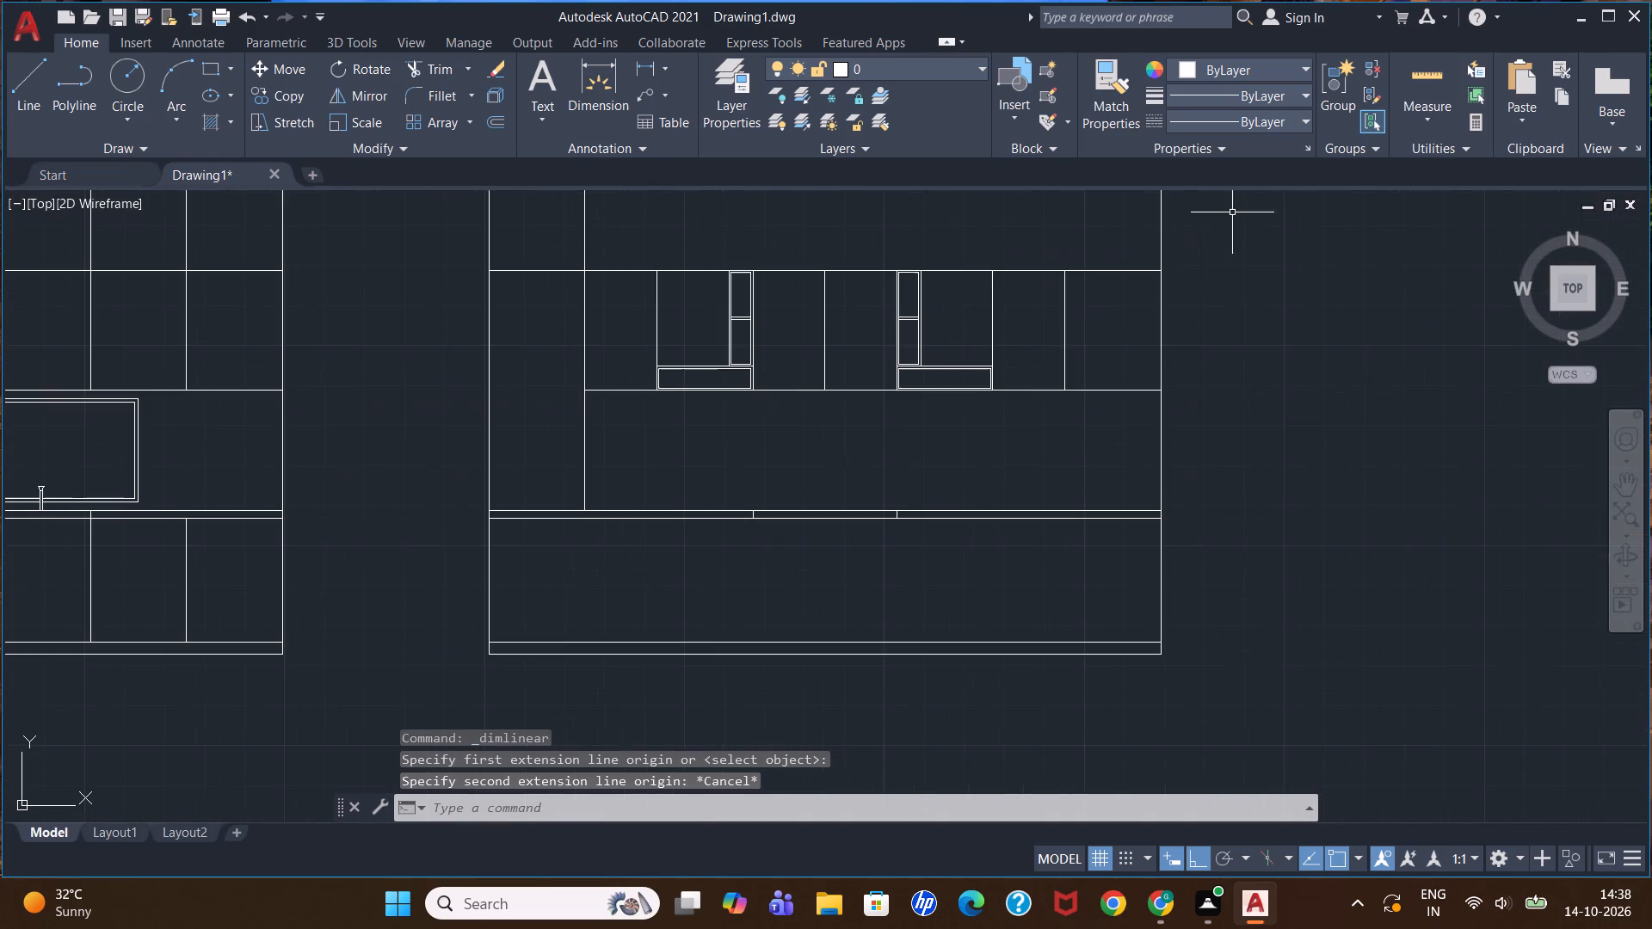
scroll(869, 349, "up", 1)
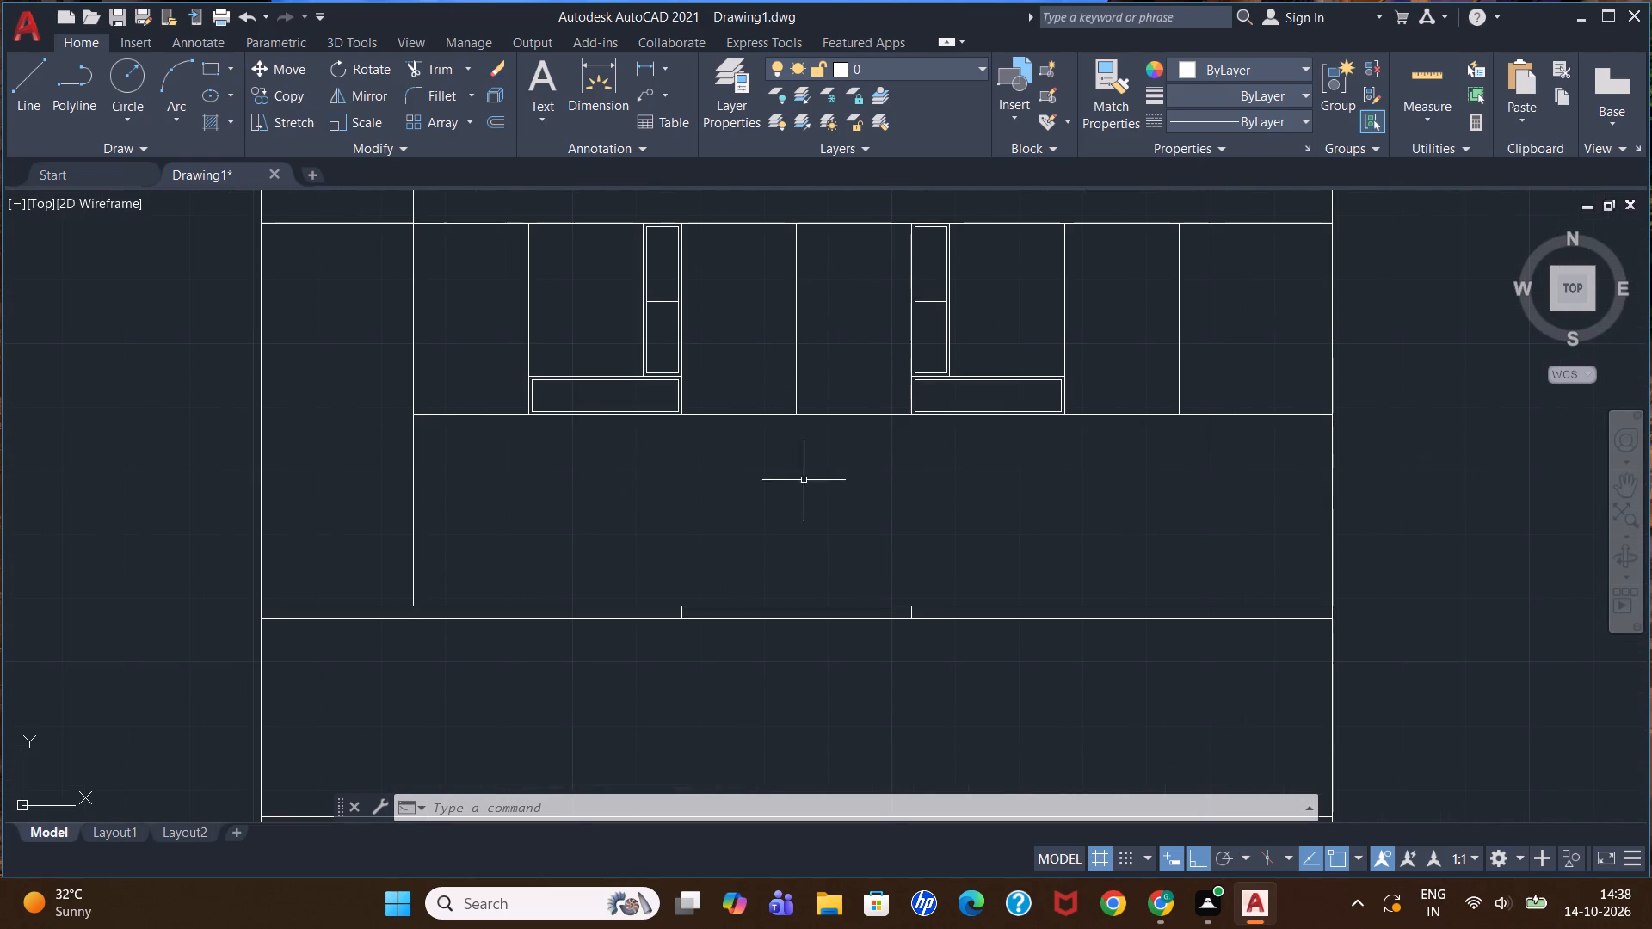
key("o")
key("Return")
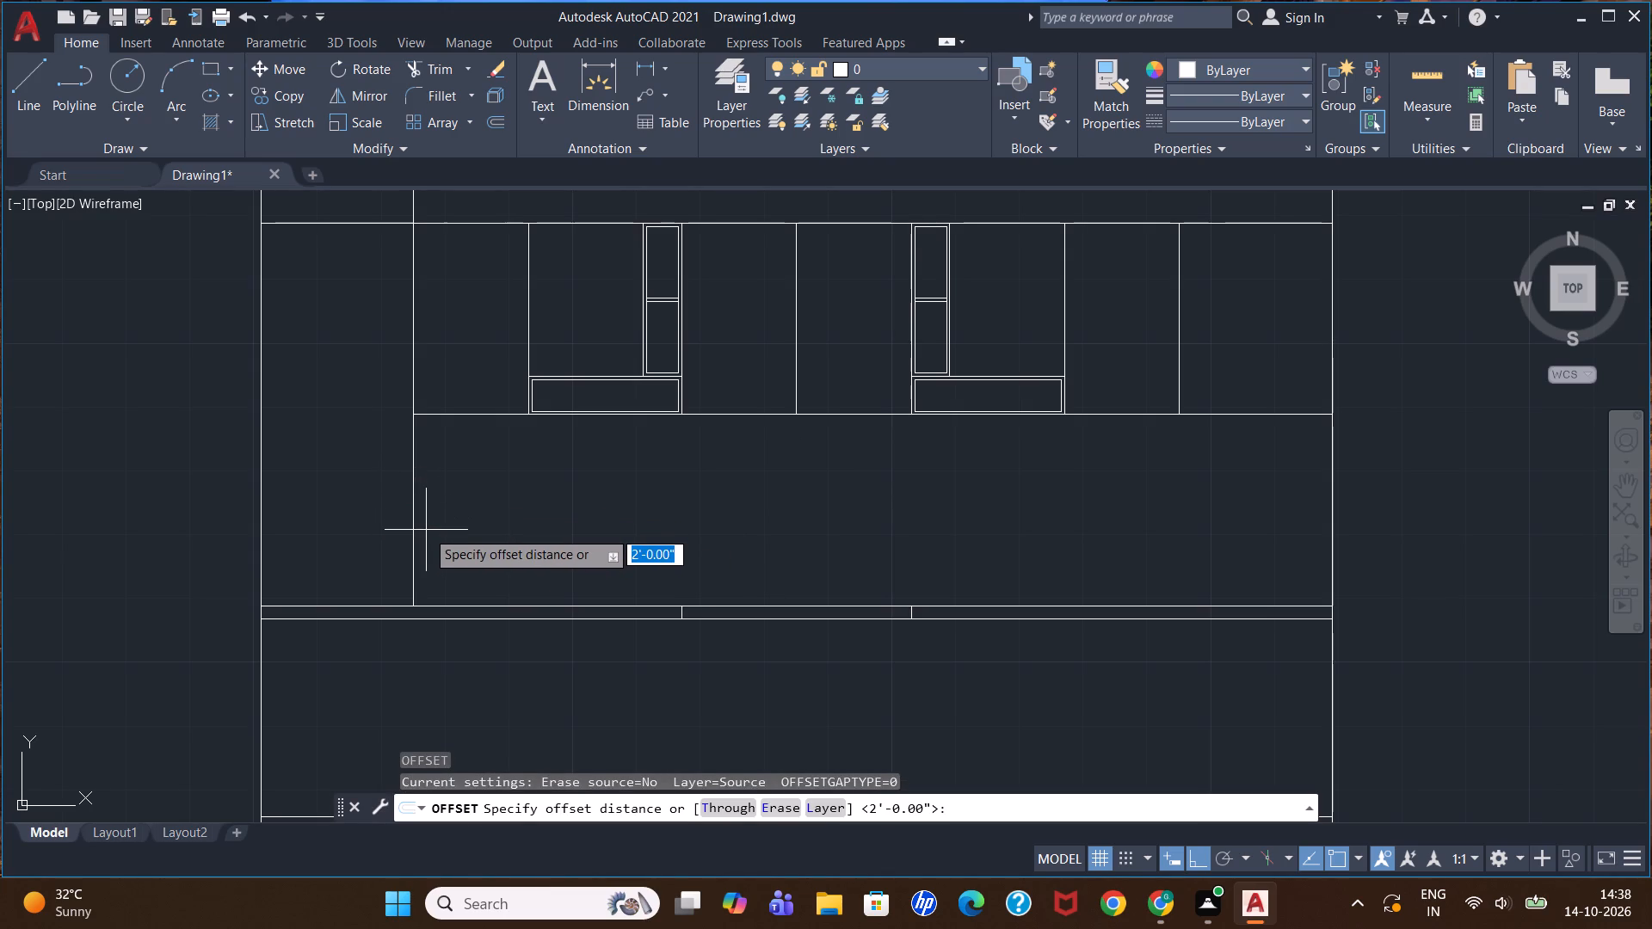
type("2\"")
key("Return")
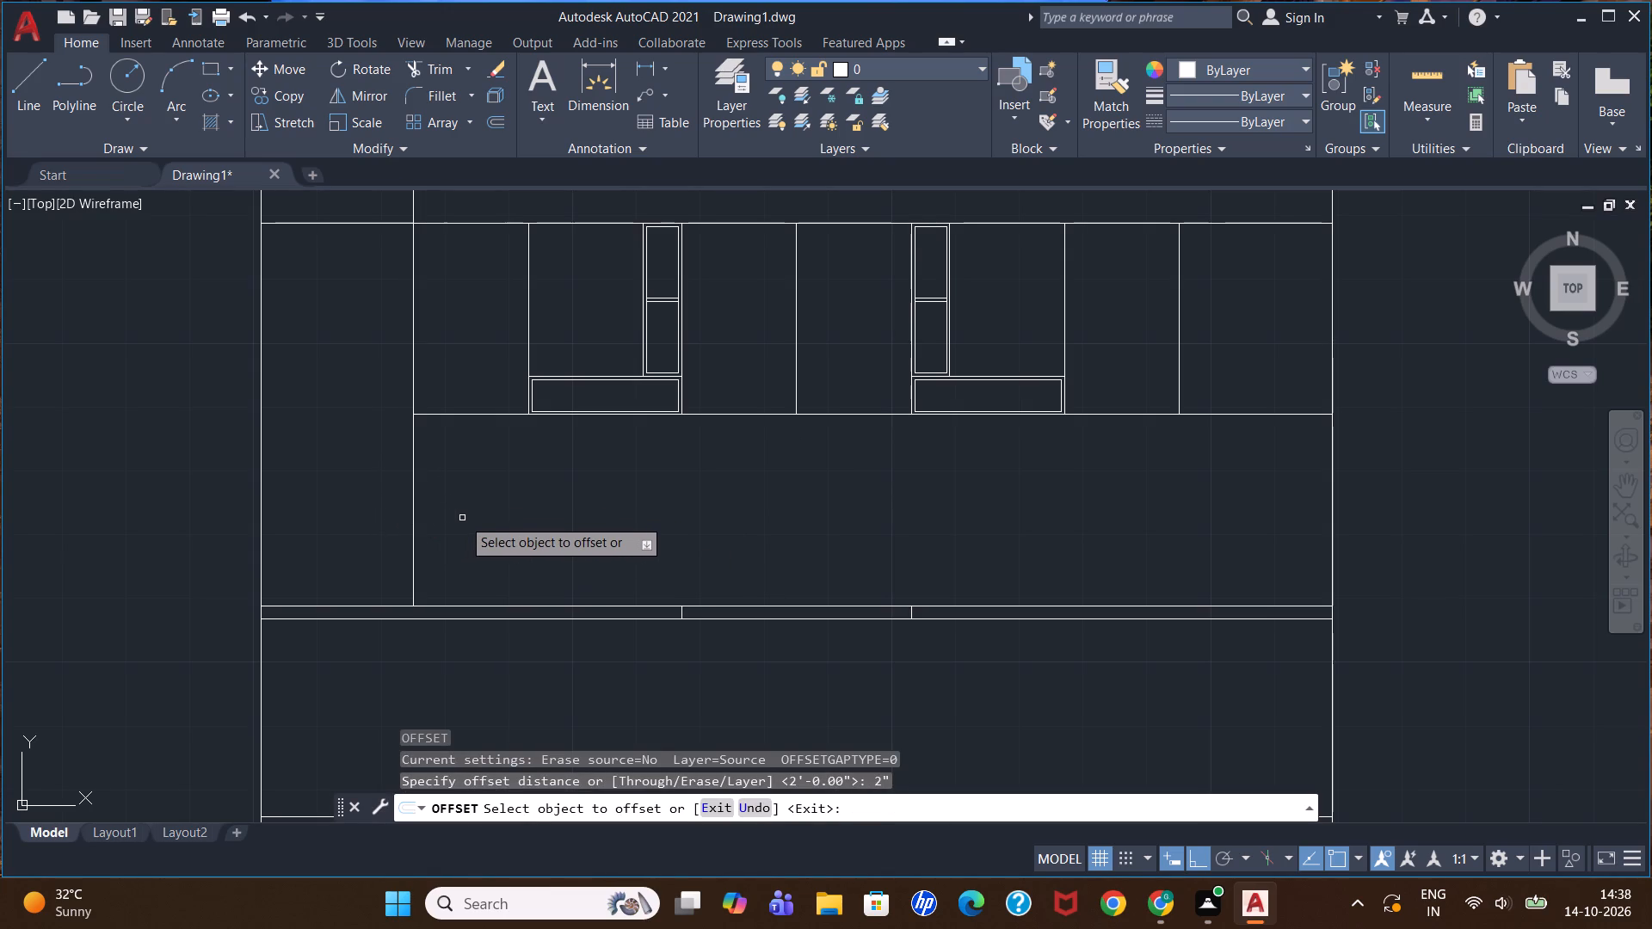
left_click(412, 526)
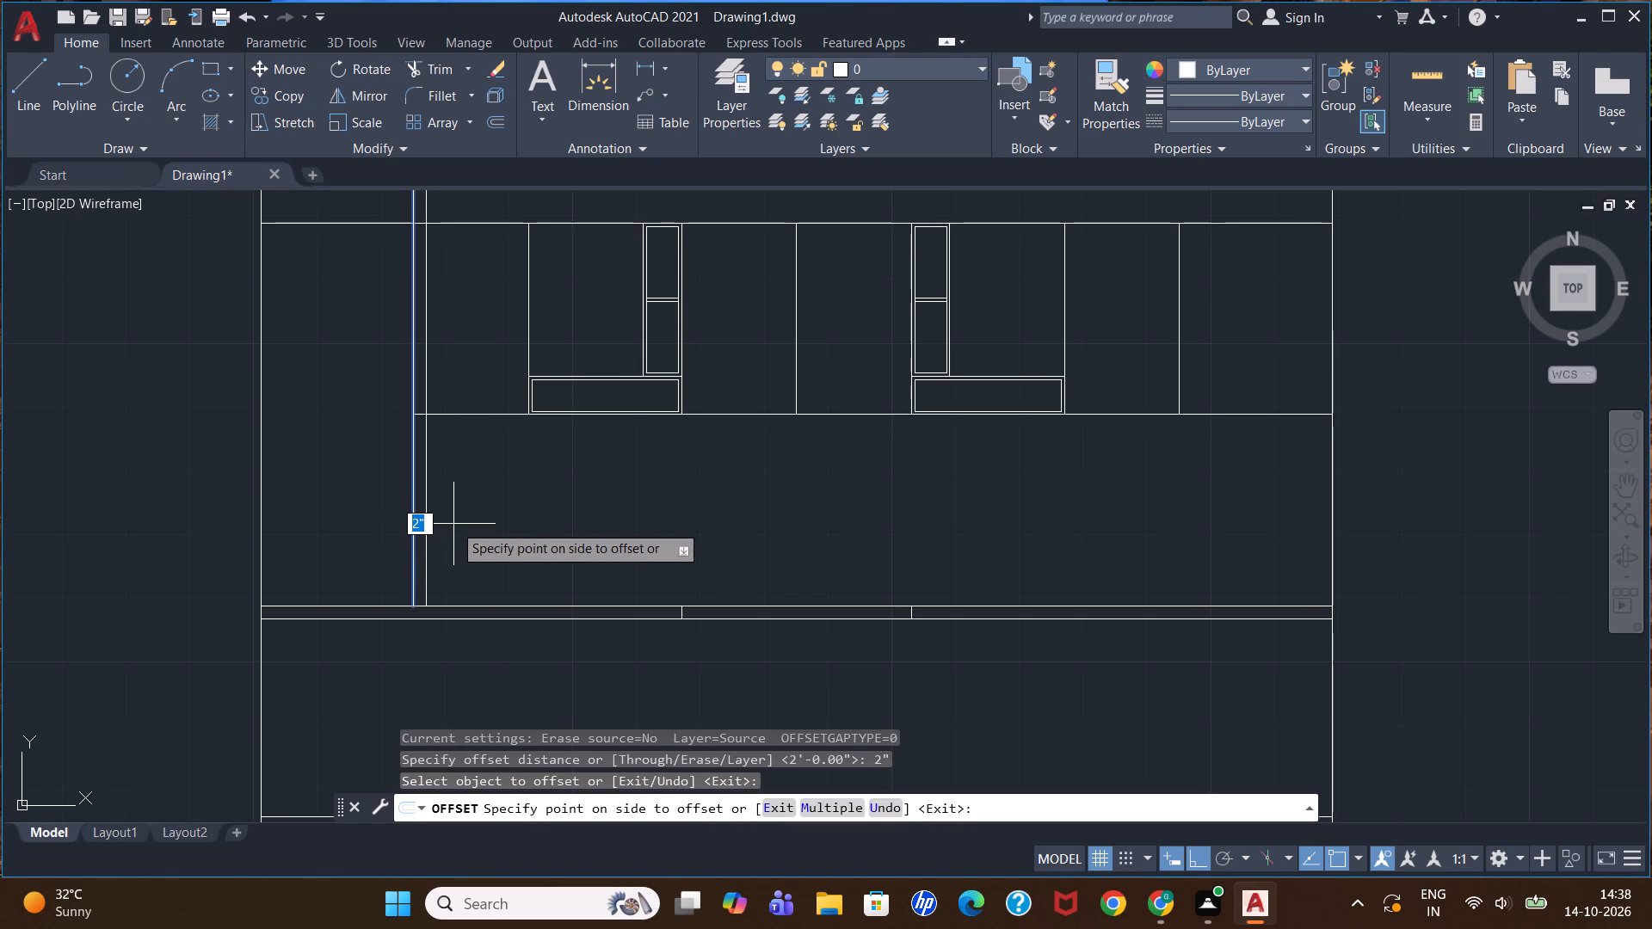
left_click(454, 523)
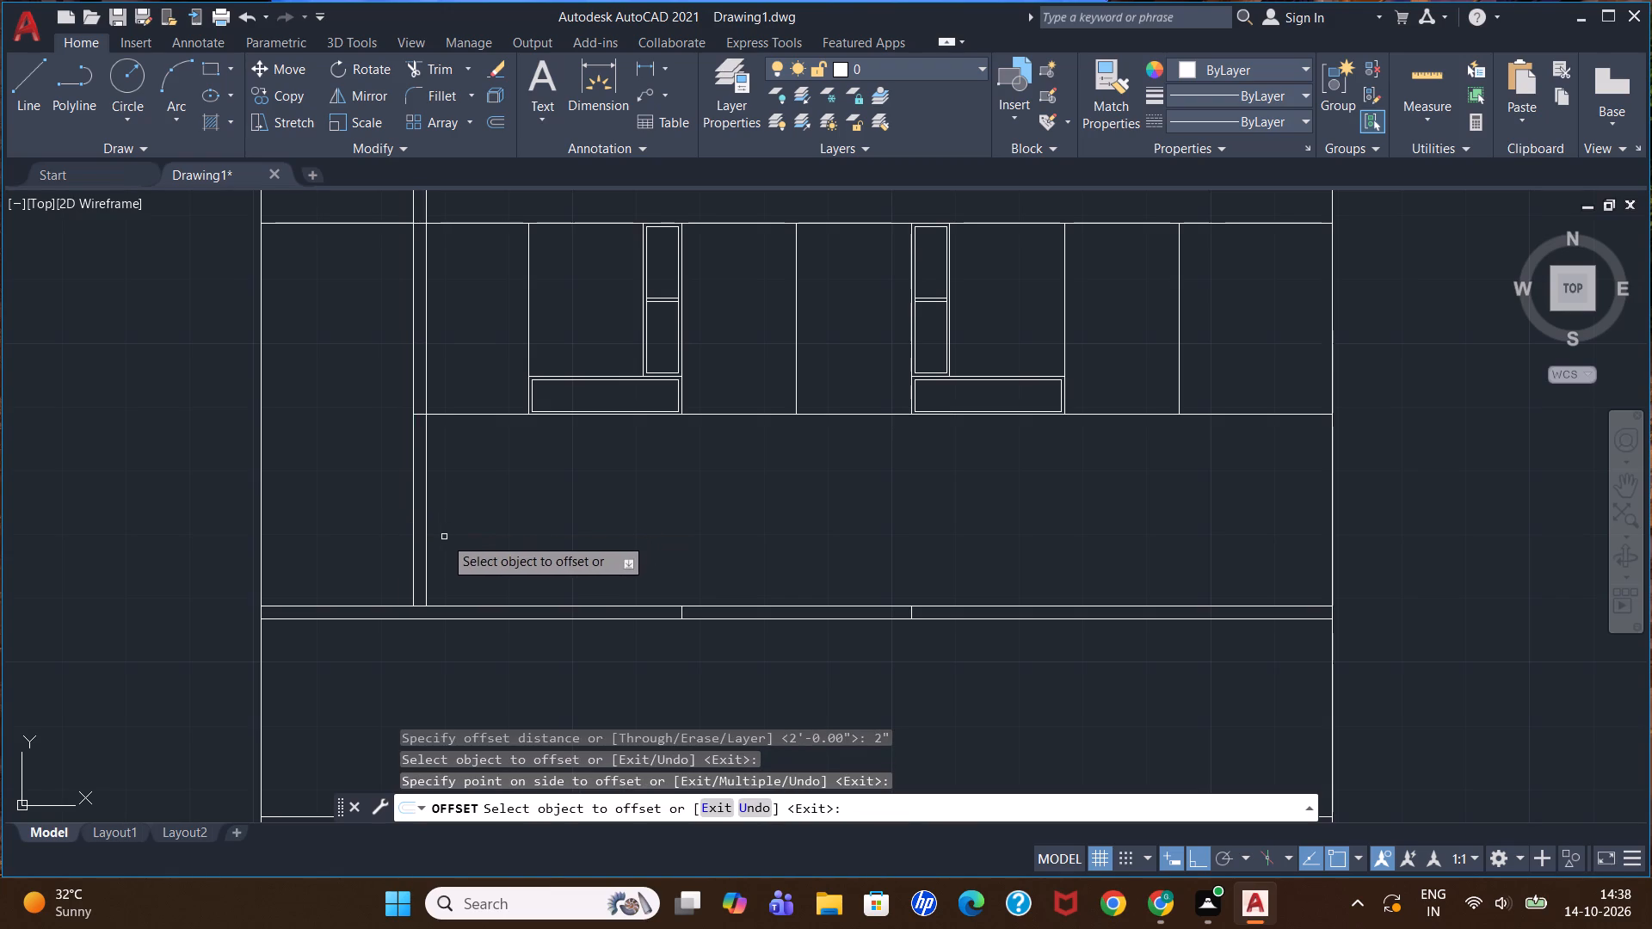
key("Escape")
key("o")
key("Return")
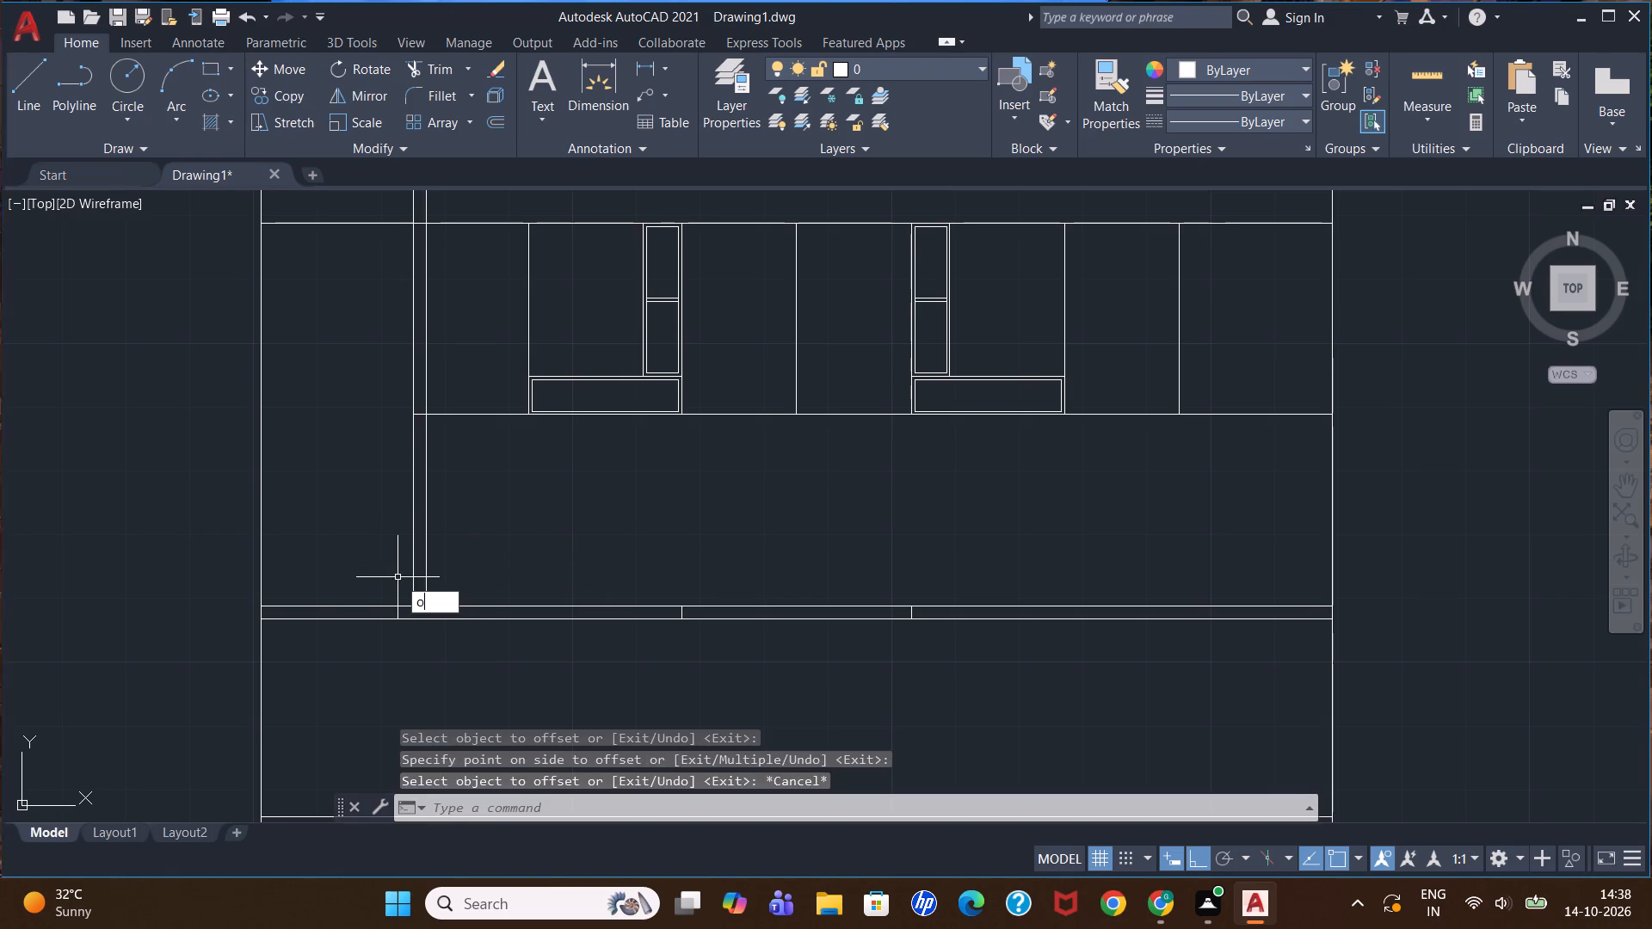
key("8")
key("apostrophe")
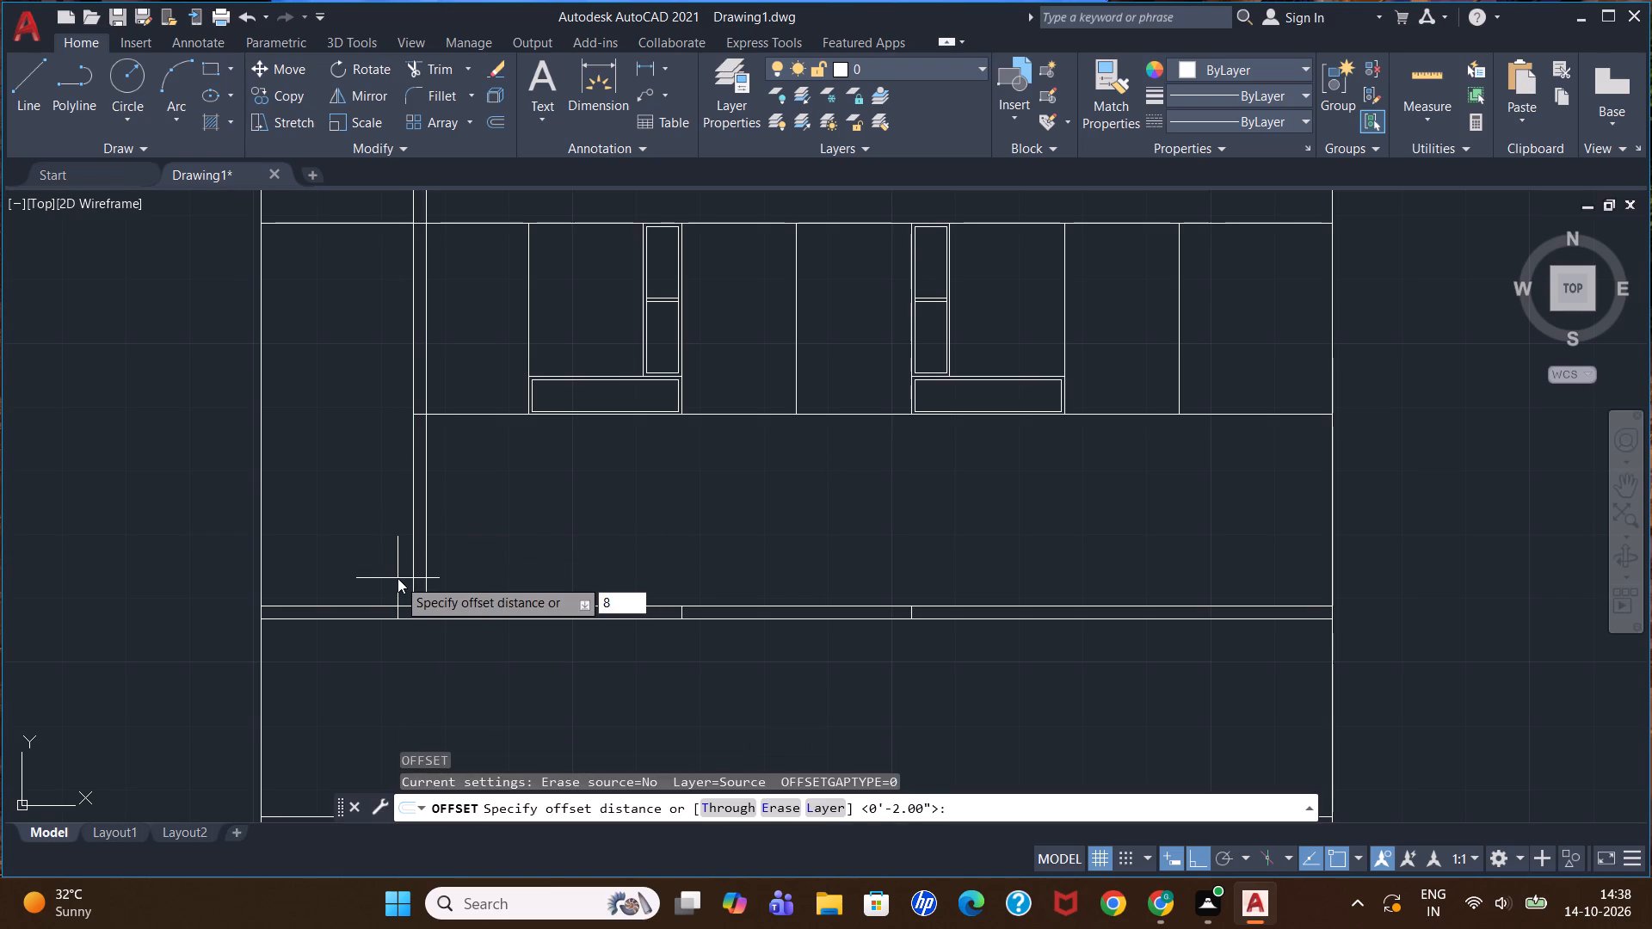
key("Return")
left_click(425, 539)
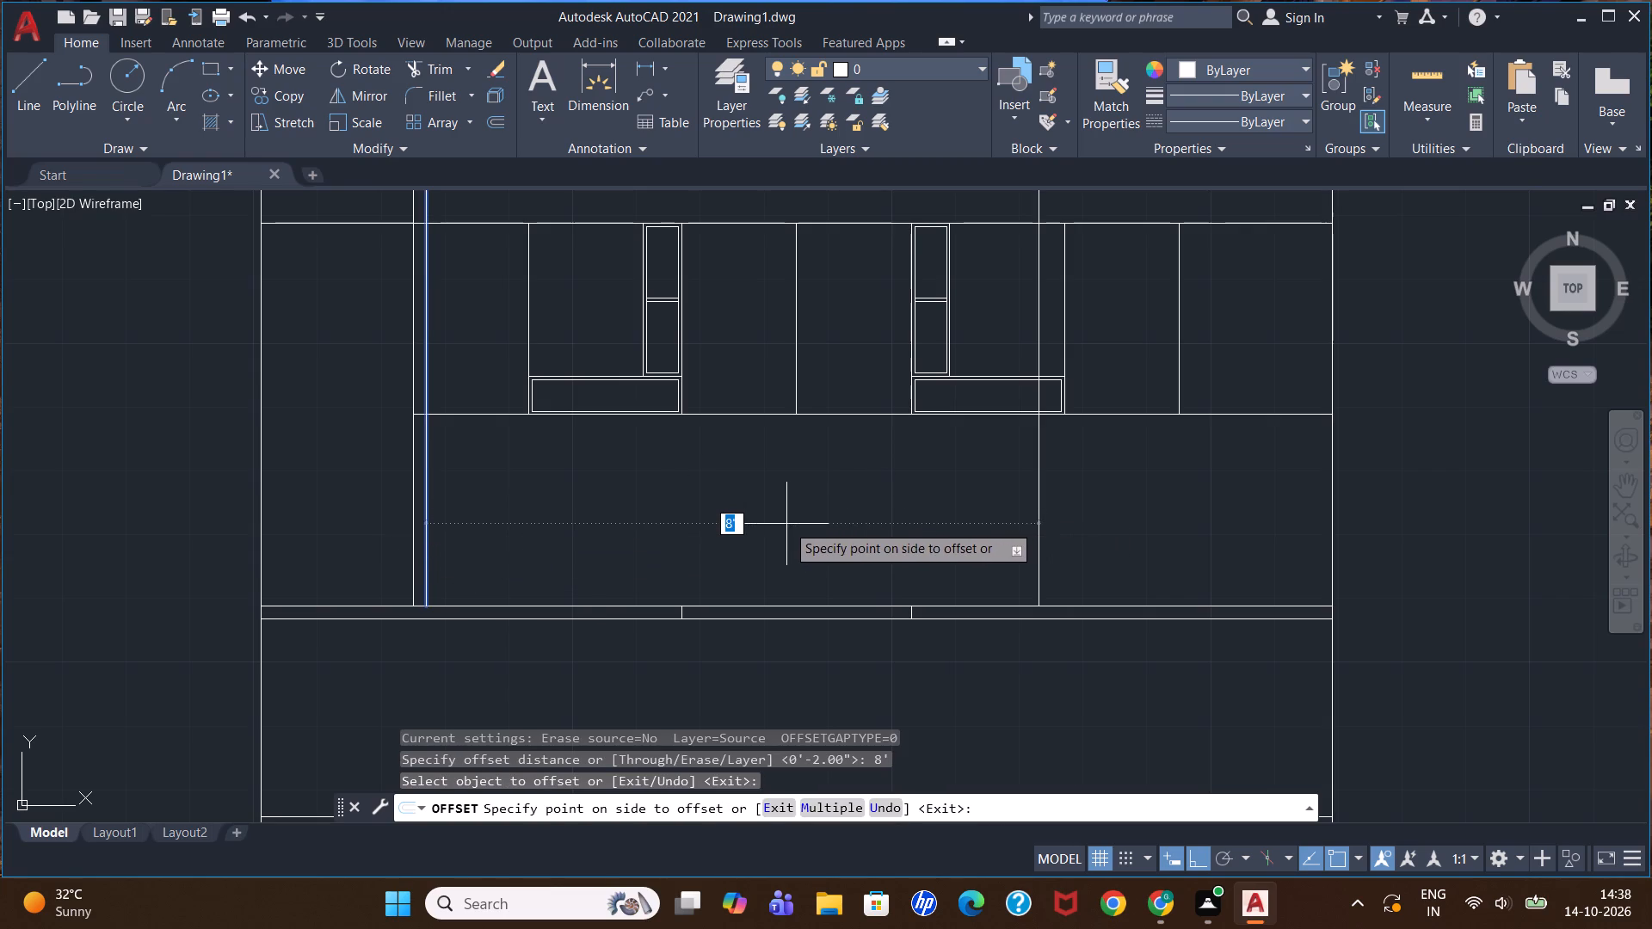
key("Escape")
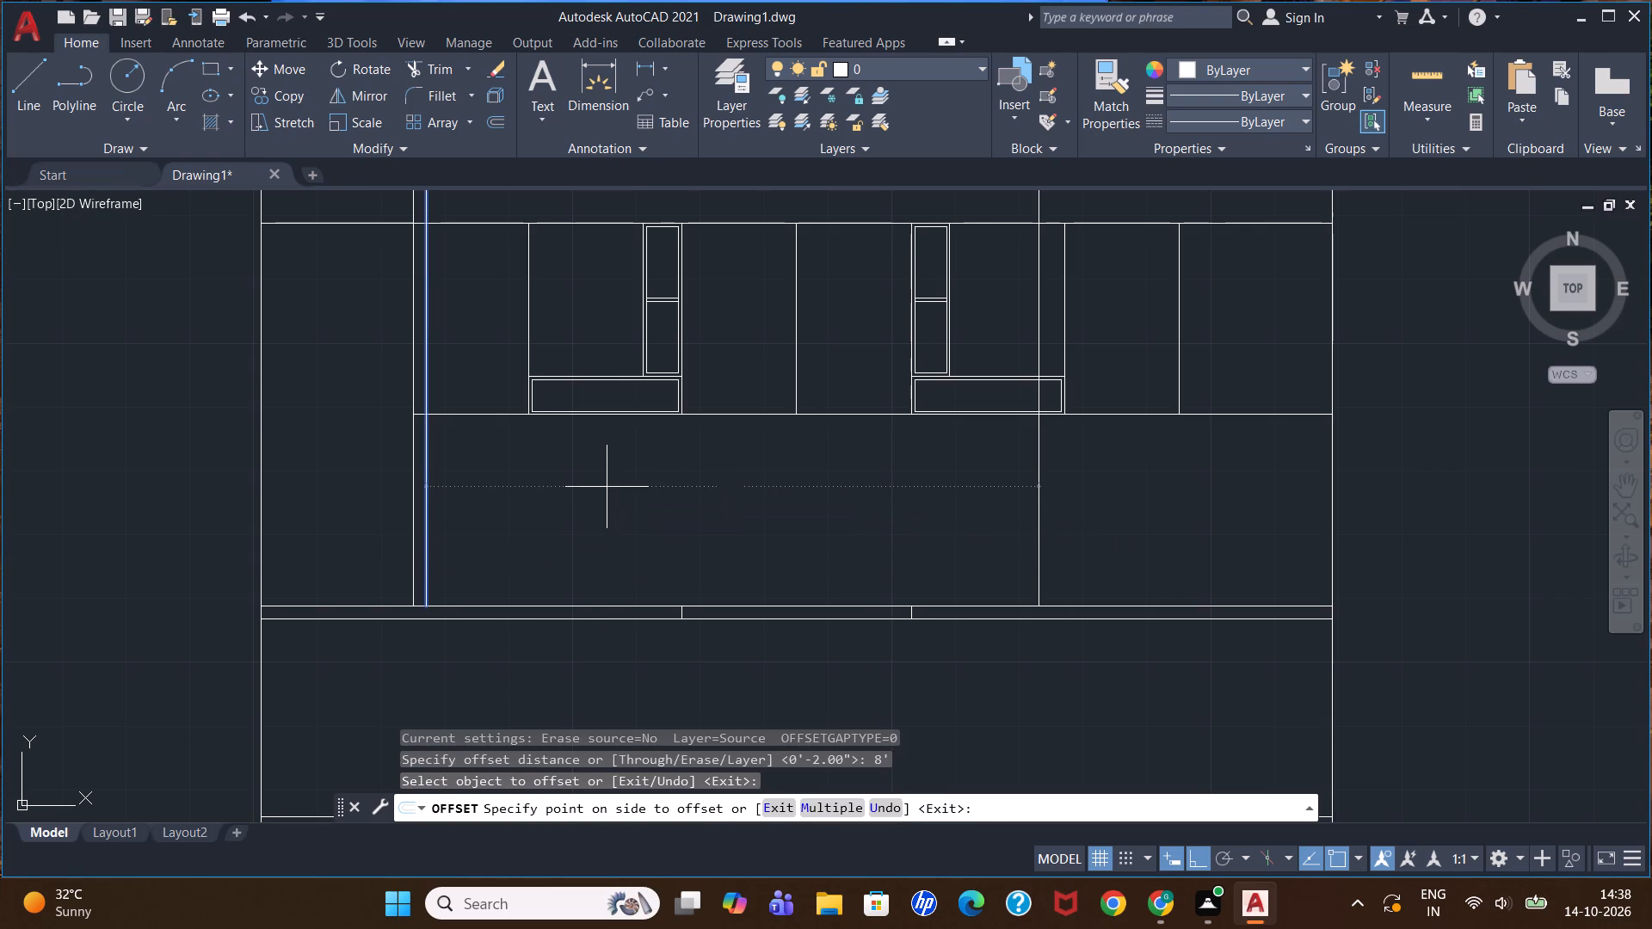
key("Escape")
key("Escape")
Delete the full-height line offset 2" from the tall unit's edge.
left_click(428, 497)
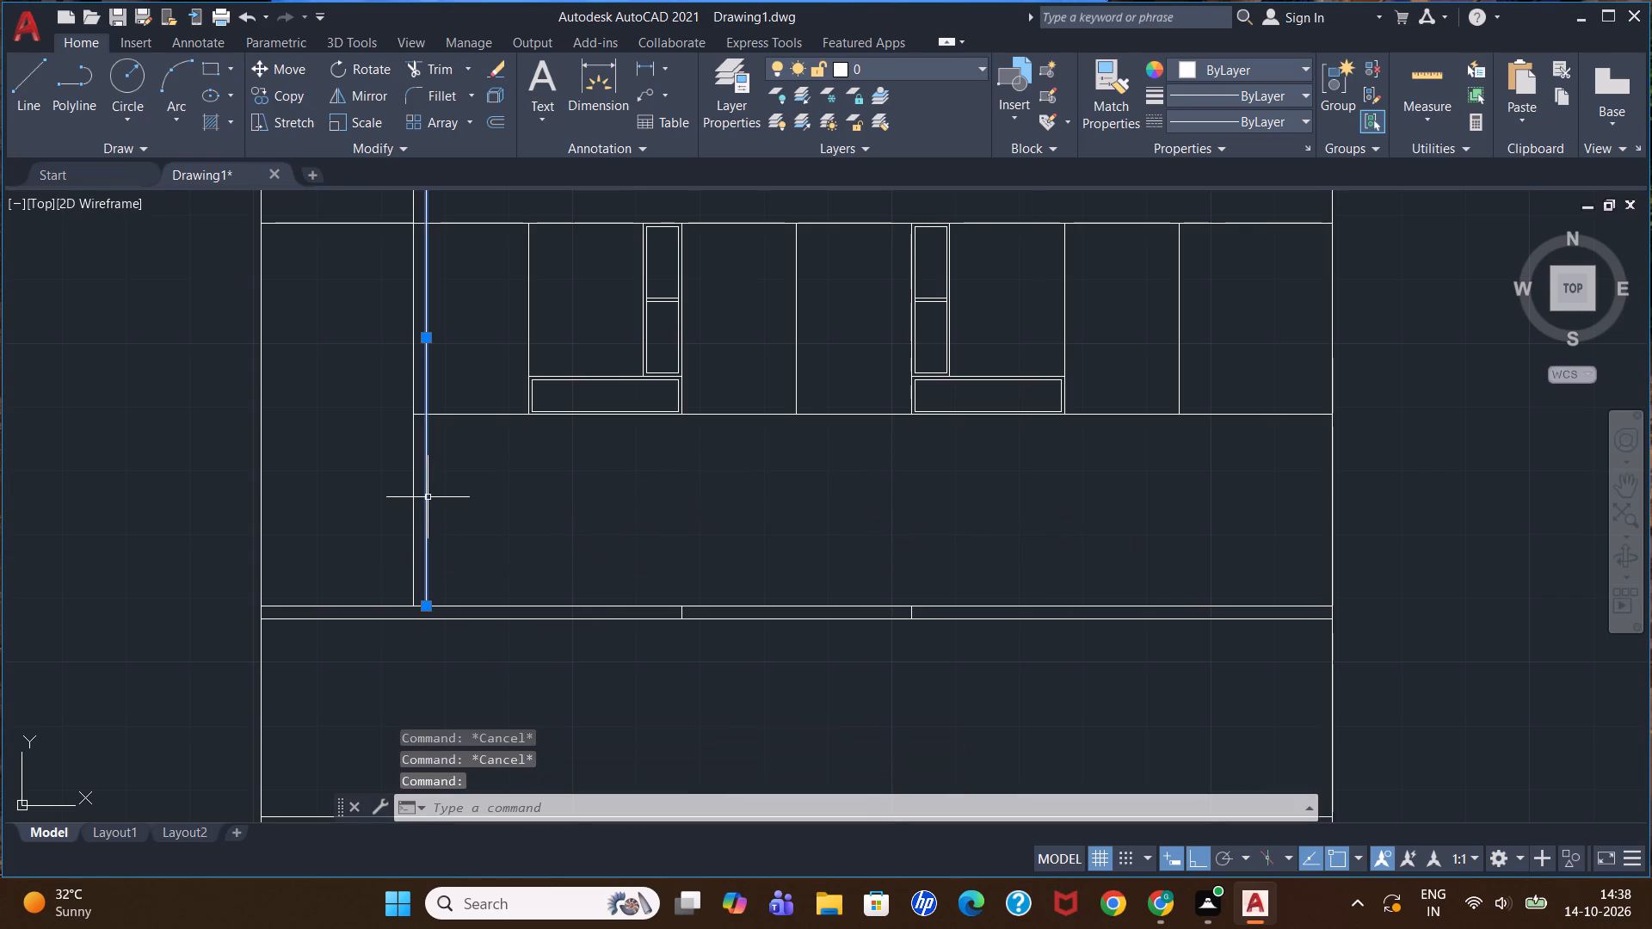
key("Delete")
Draw a vertical line along the tall unit's edge from the upper cabinets' bottom line down to the countertop's top line.
key("l")
key("Return")
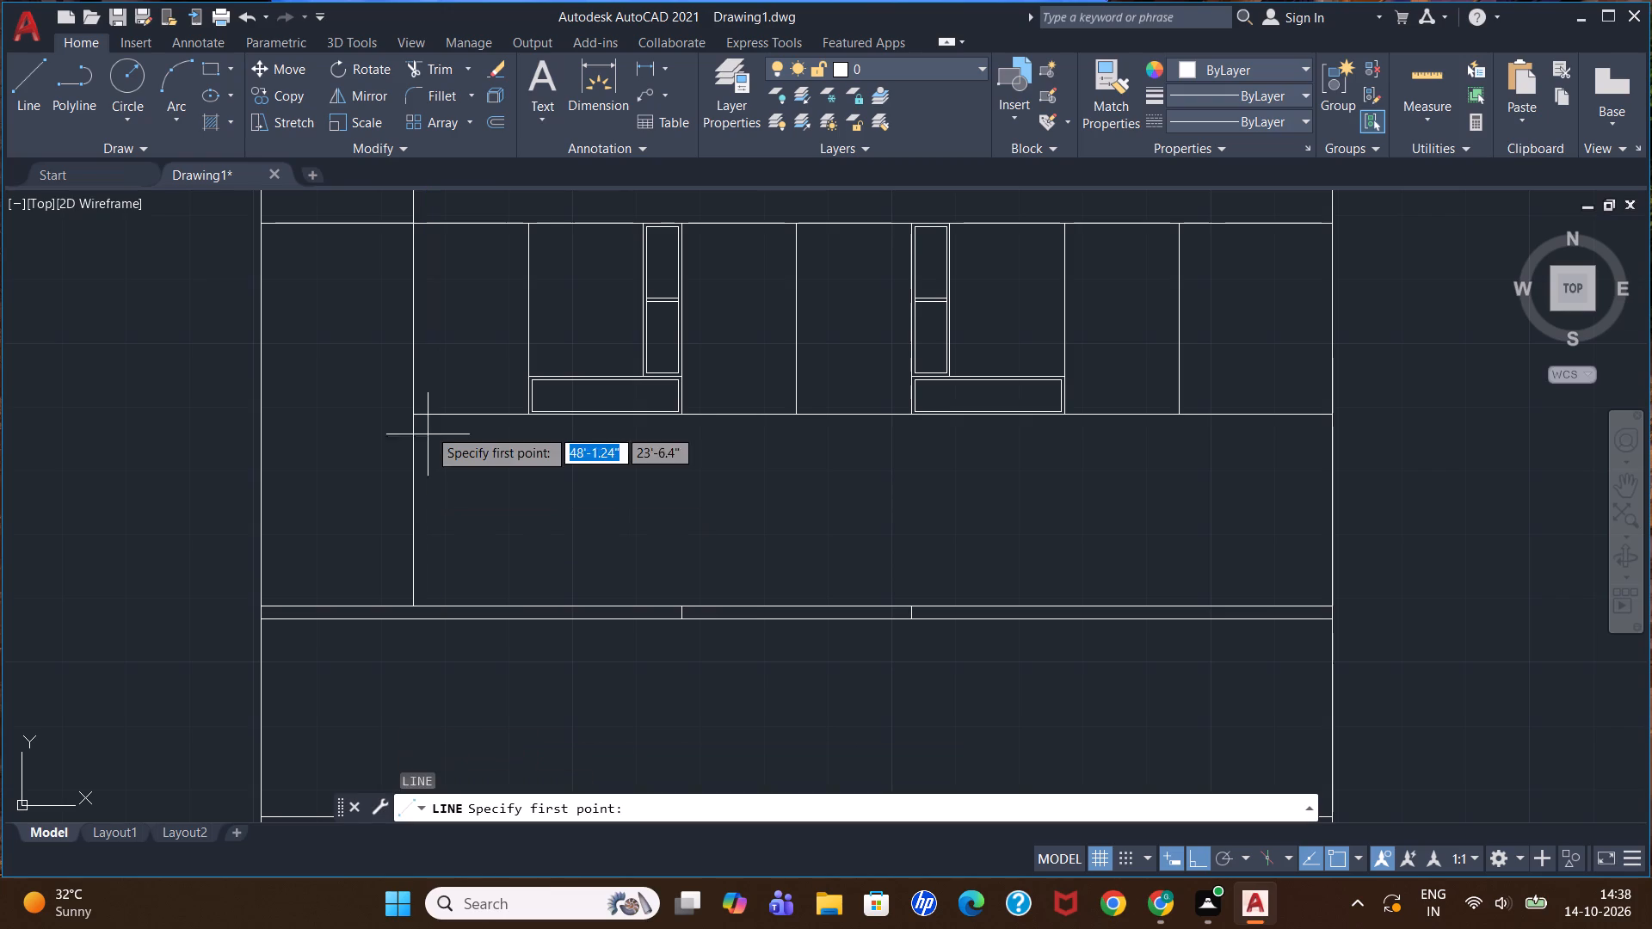
left_click(409, 415)
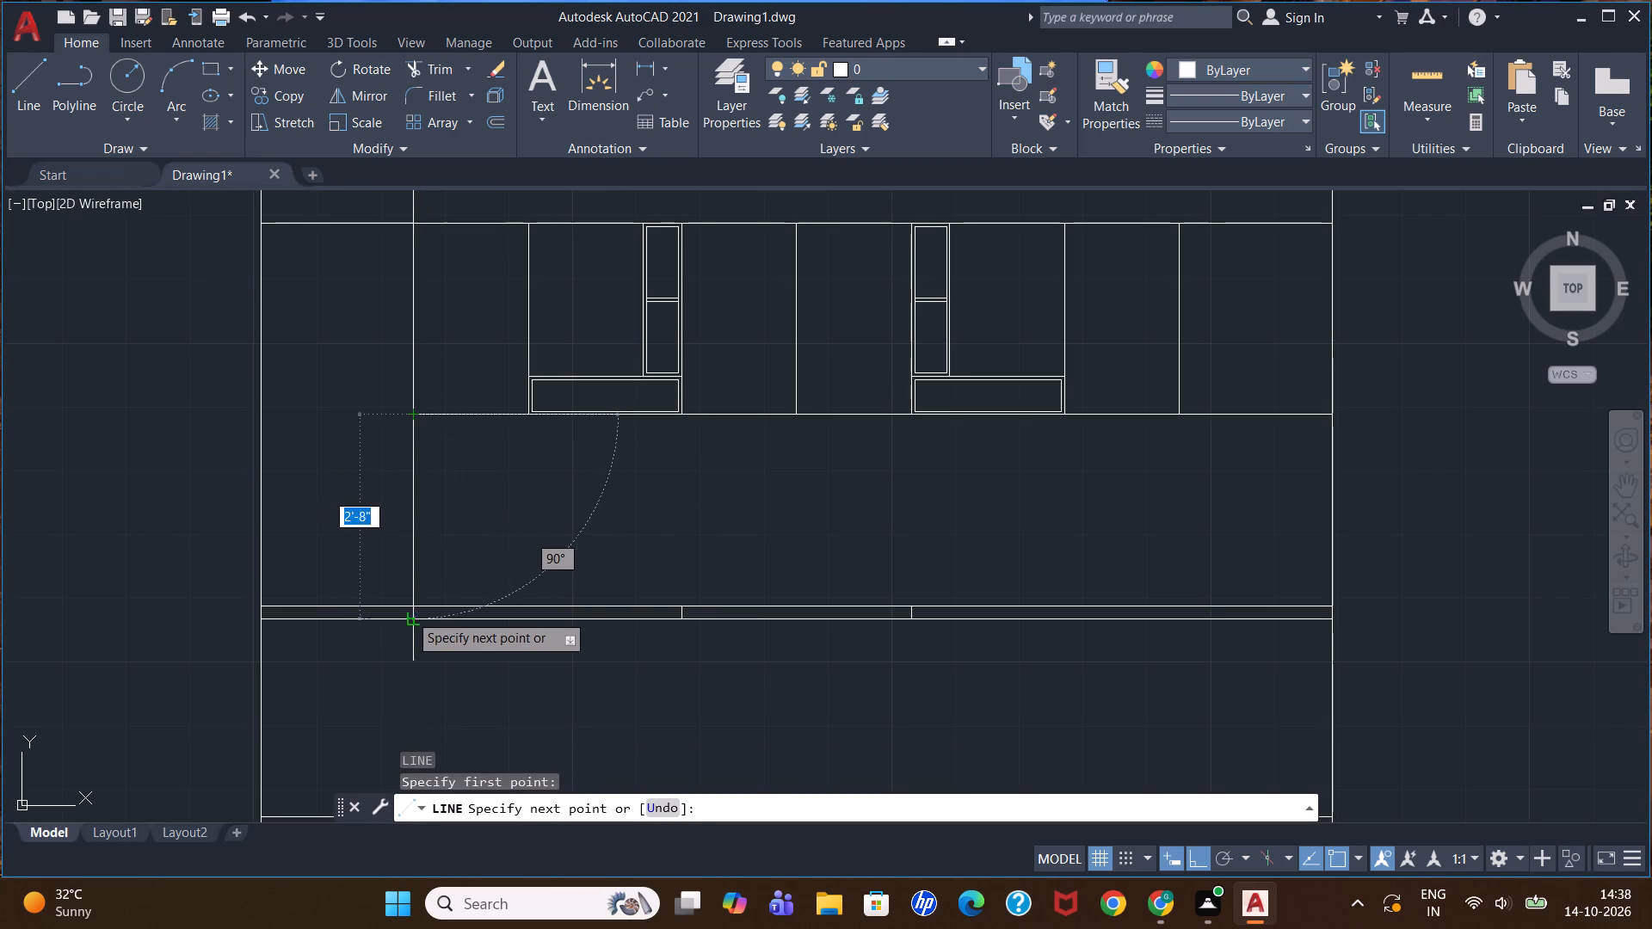
left_click(414, 600)
key("Escape")
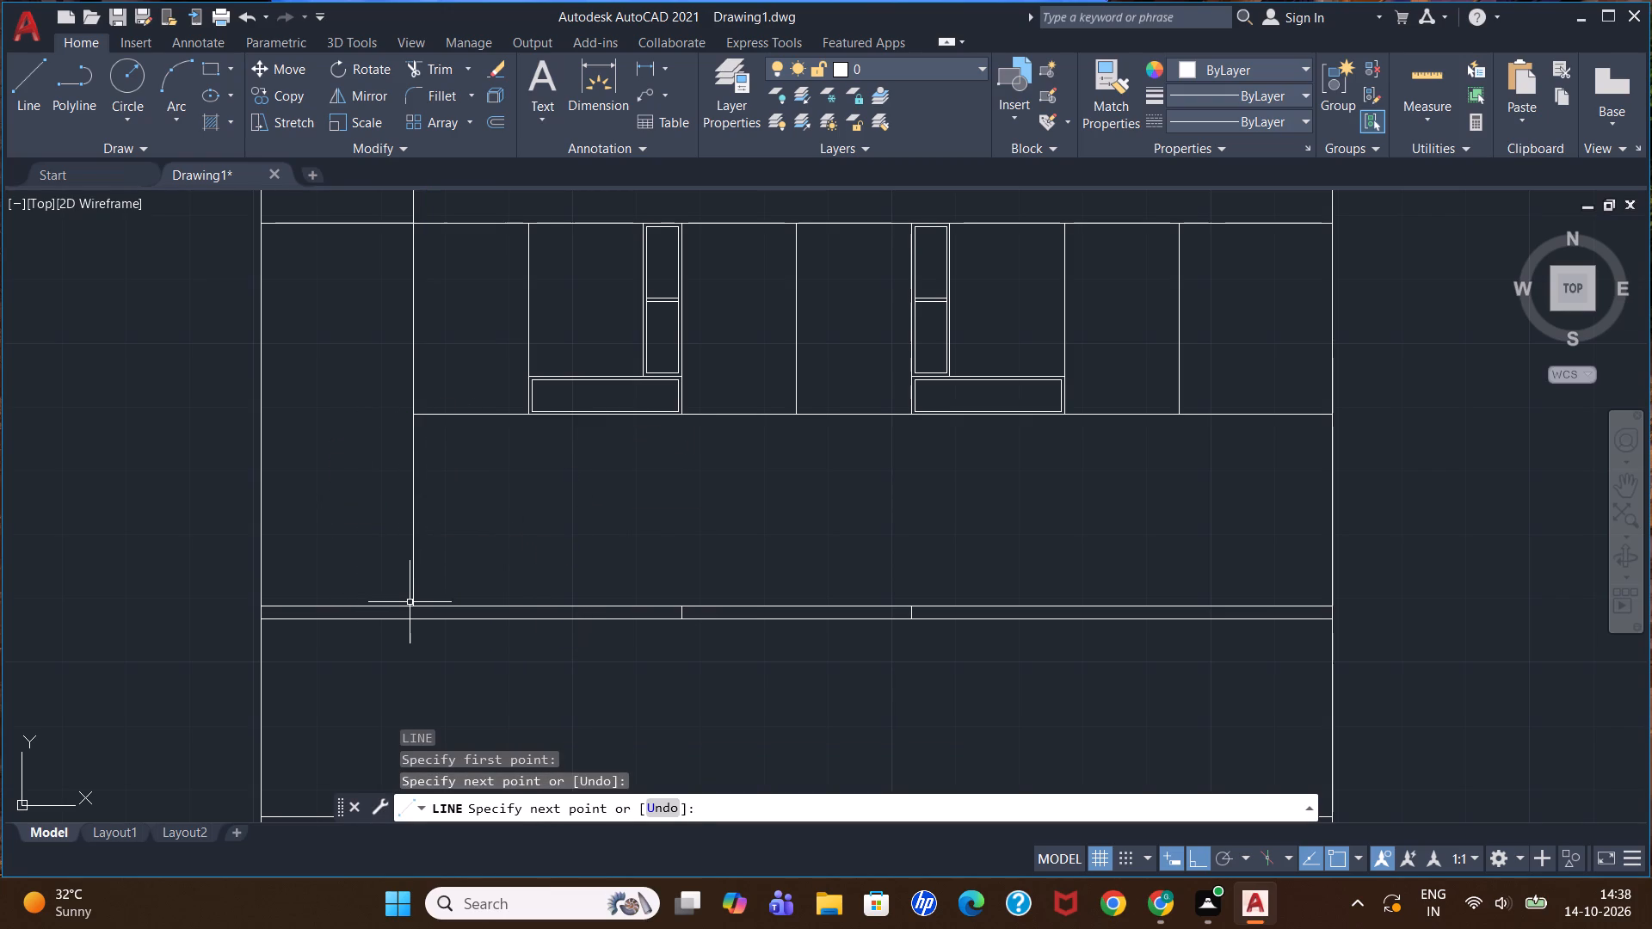
Offset the new vertical line 2" away from the tall unit into the backsplash area.
key("o")
key("Return")
type("2\"")
key("Return")
left_click(410, 562)
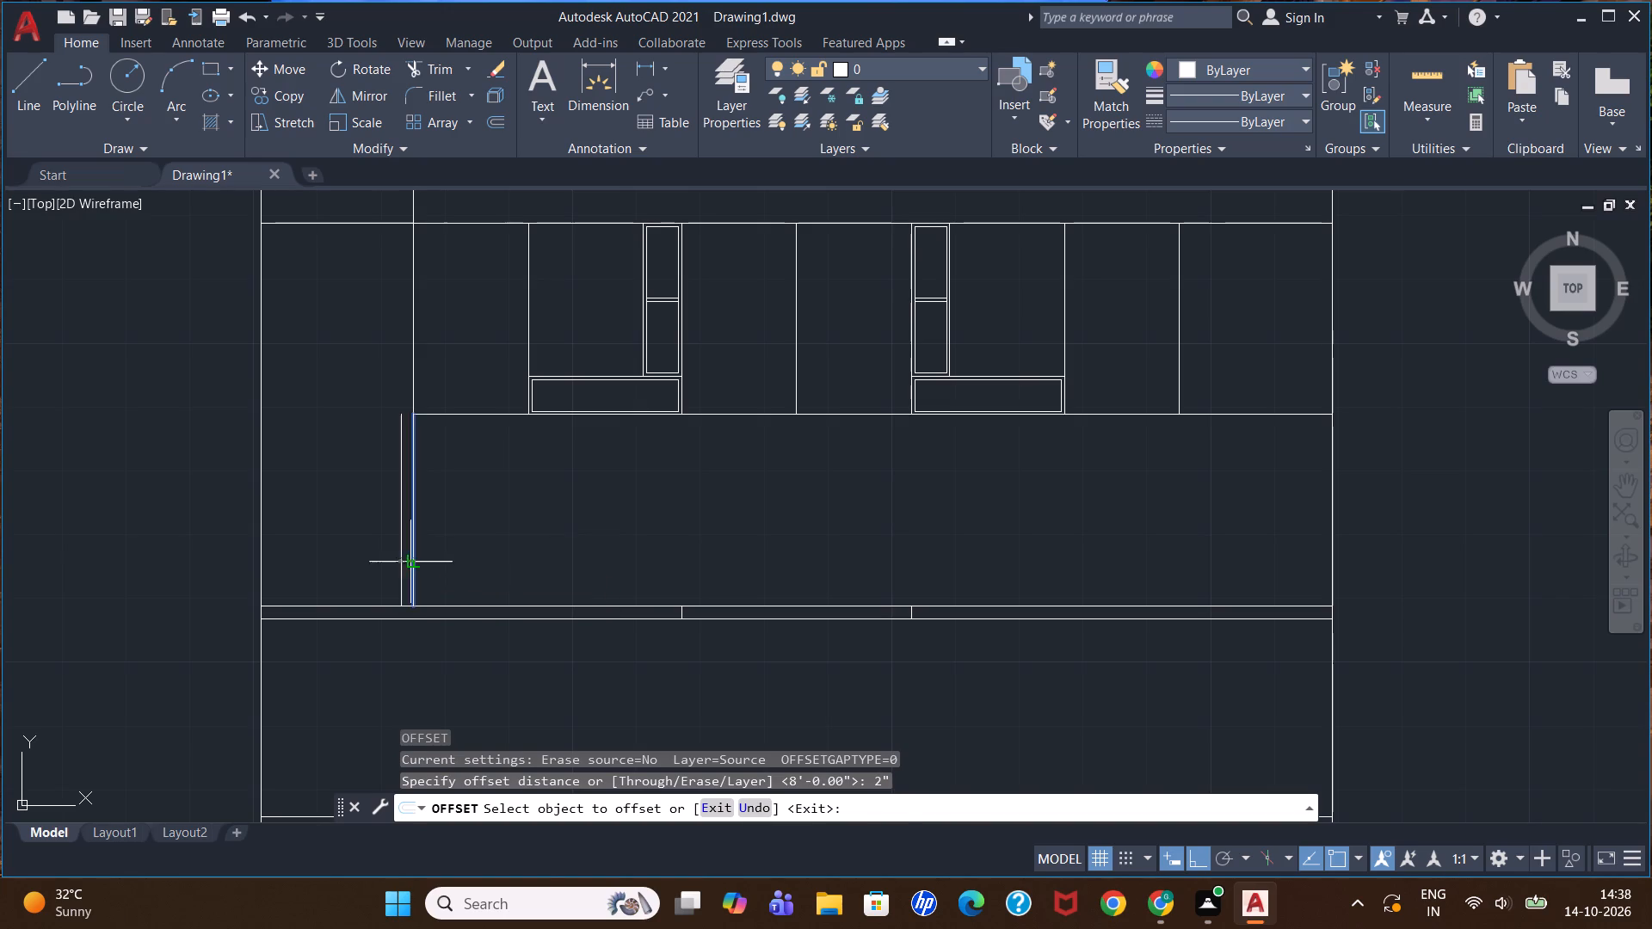
left_click(469, 545)
key("Escape")
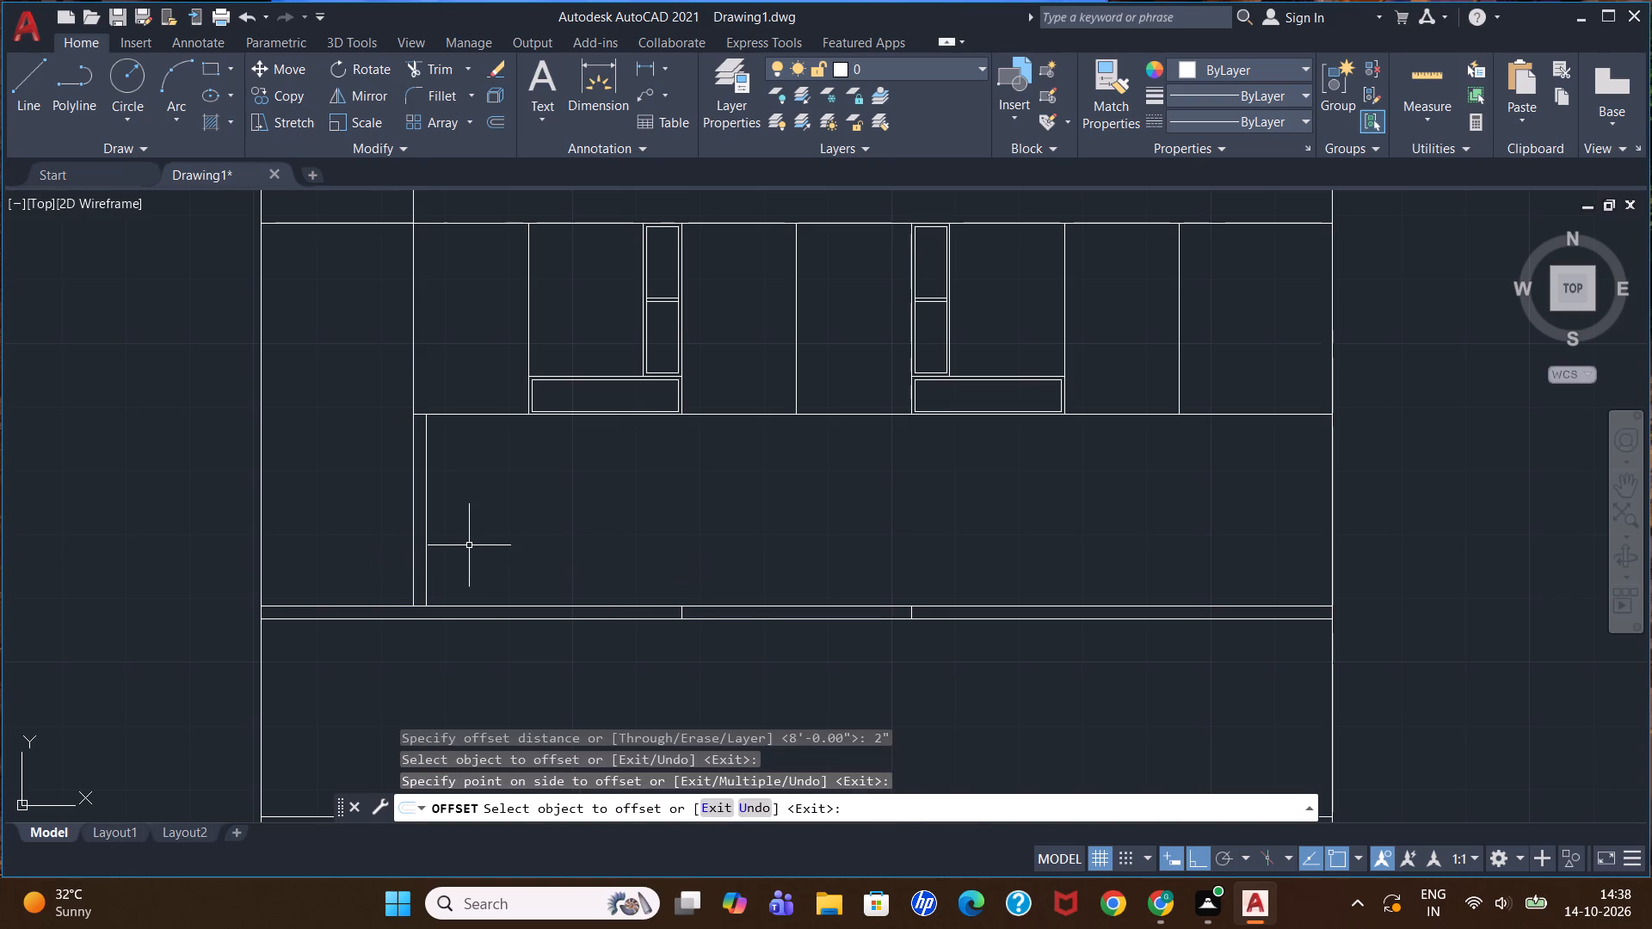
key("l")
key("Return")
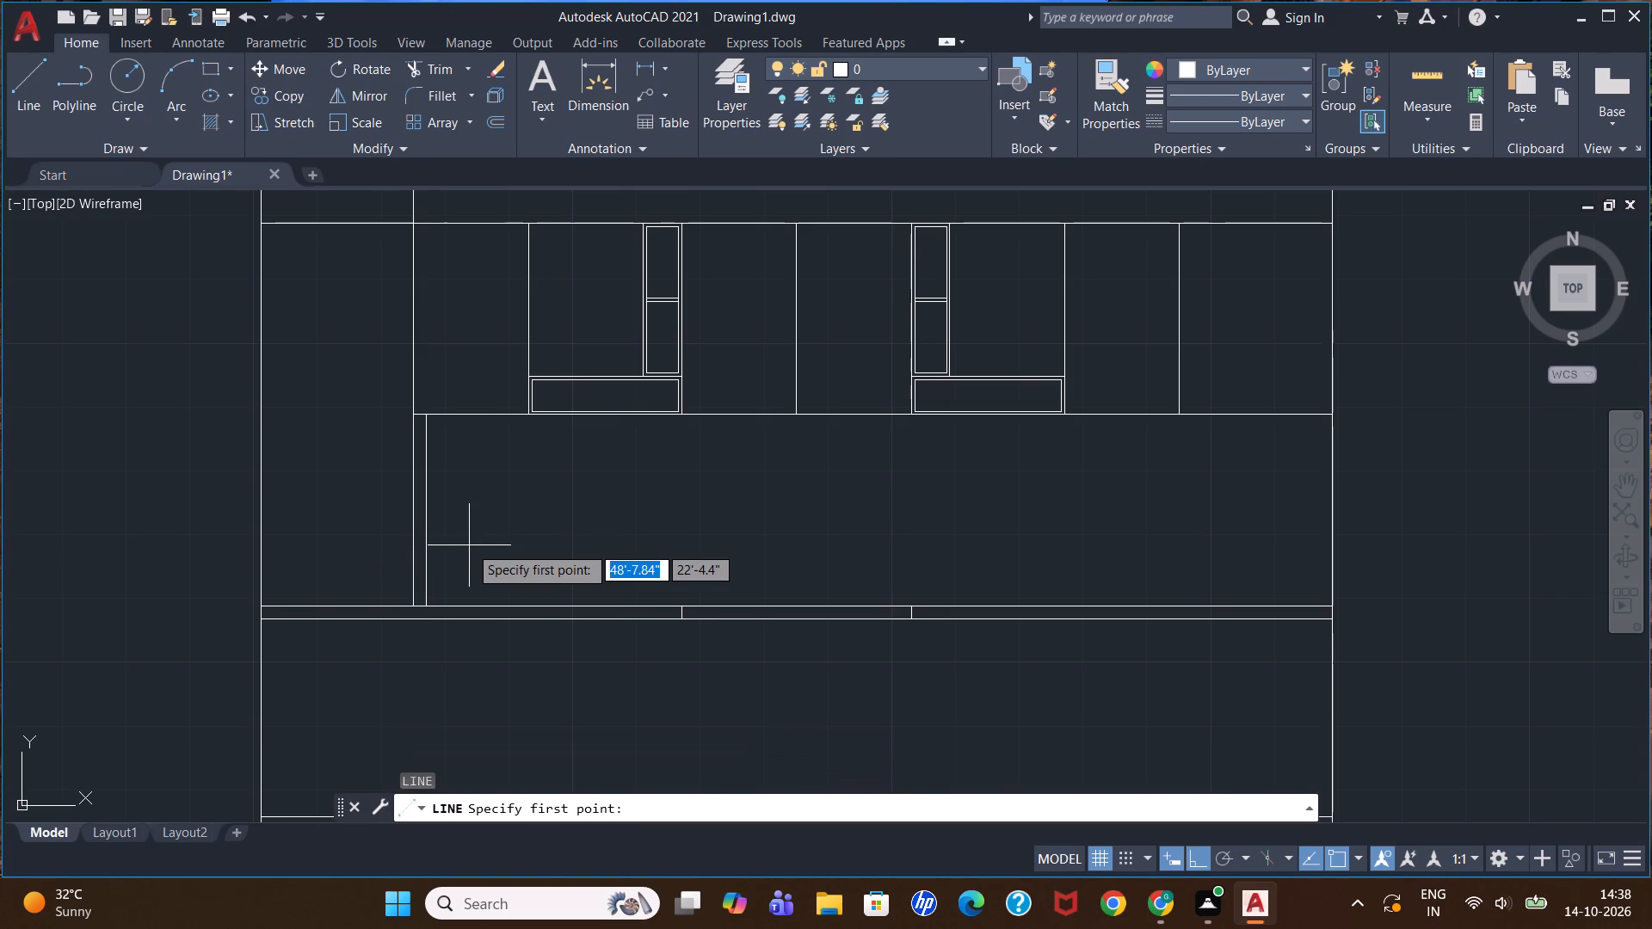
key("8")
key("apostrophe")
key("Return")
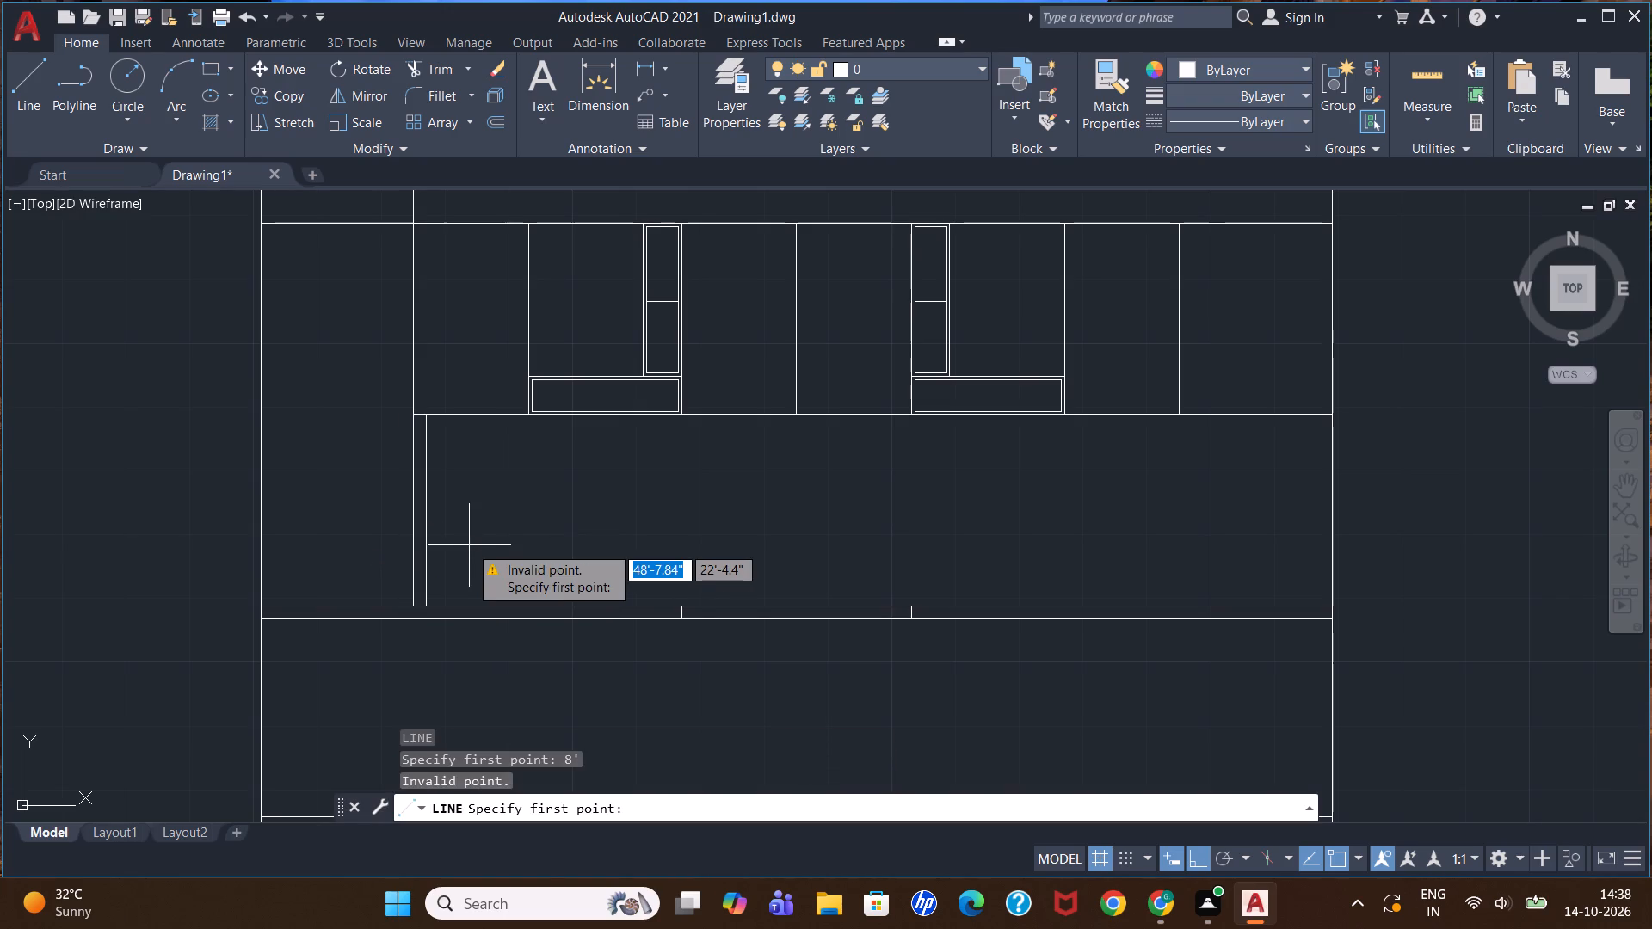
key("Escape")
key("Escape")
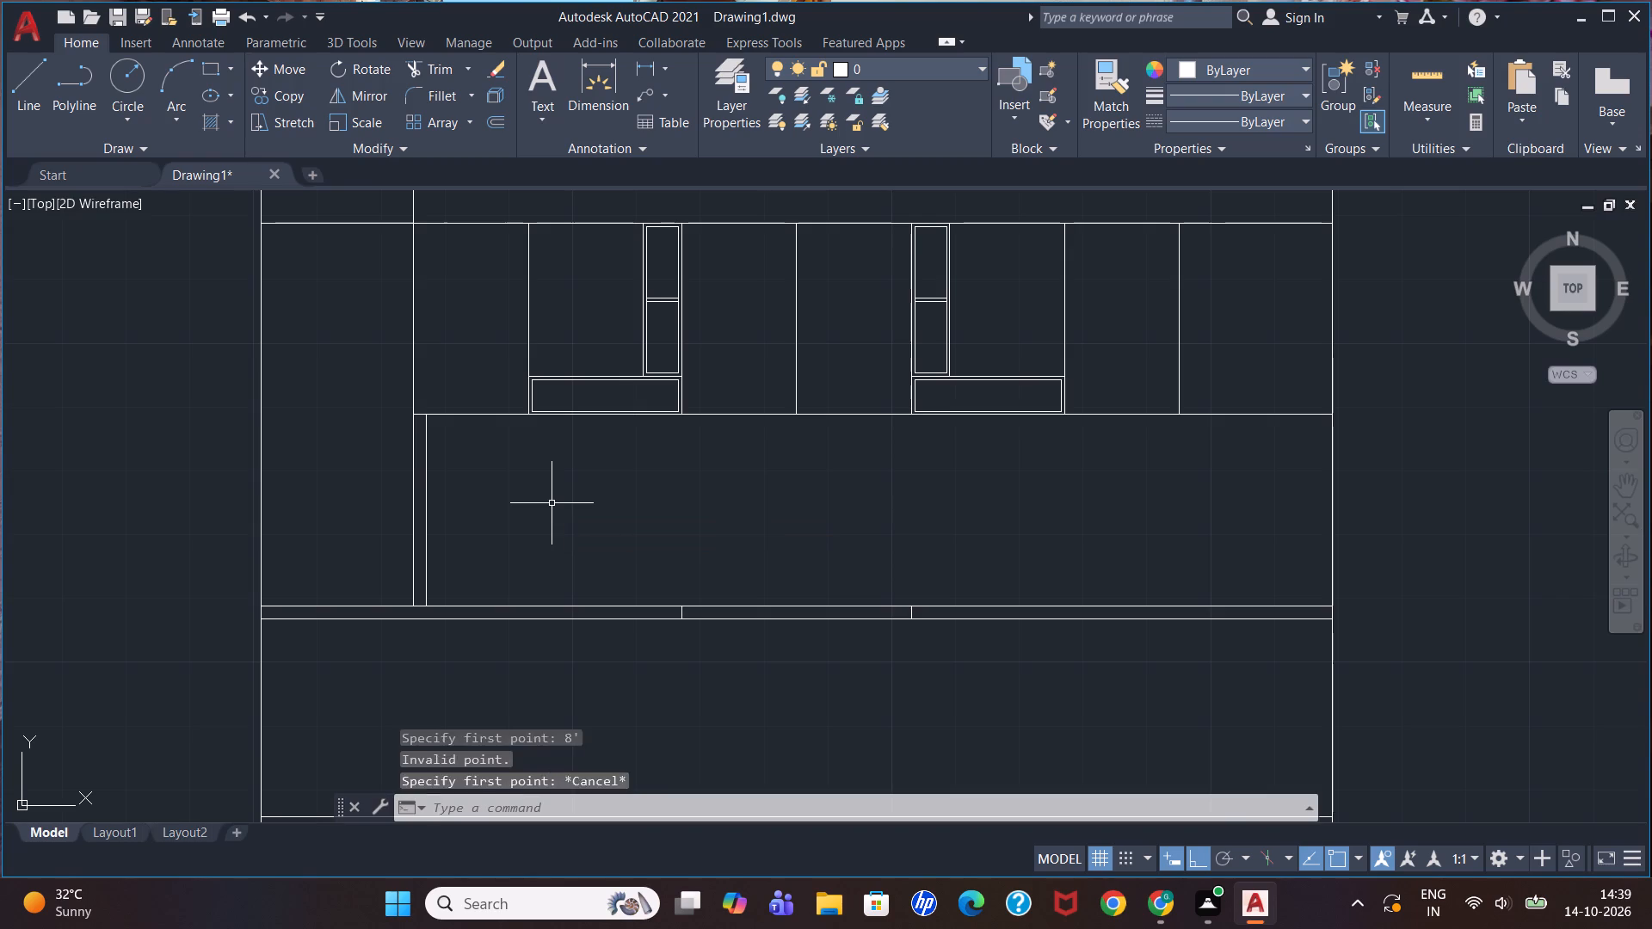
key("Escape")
Offset the 2" offset line 8' across the backsplash area, away from the tall unit.
key("o")
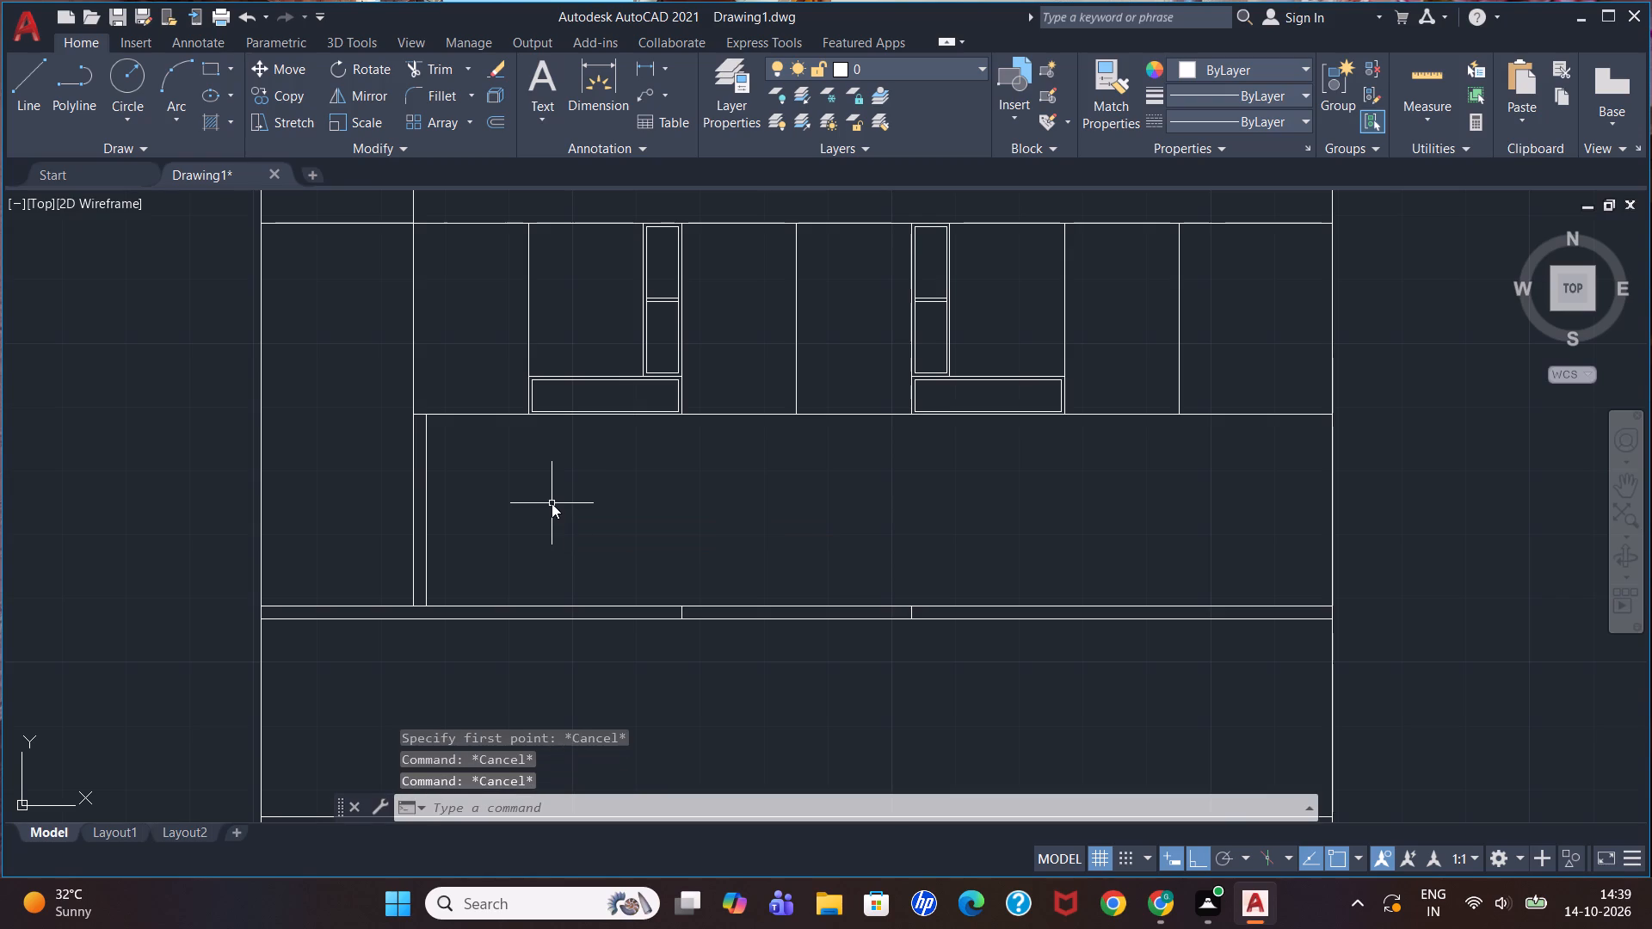
key("Return")
key("8")
key("apostrophe")
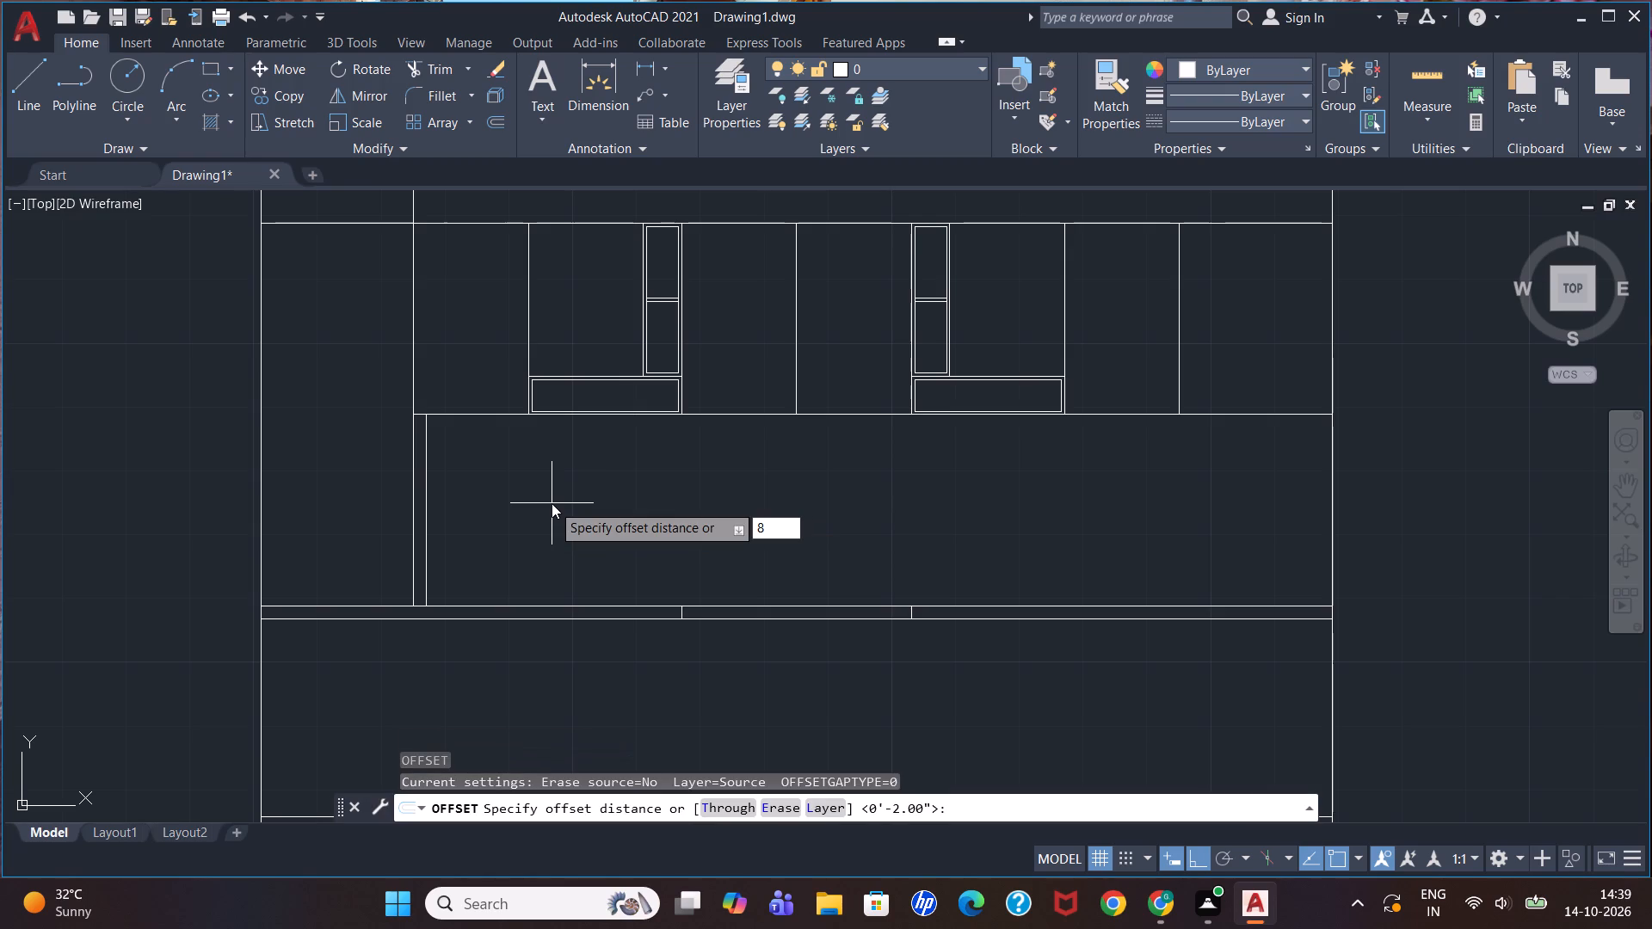
key("Return")
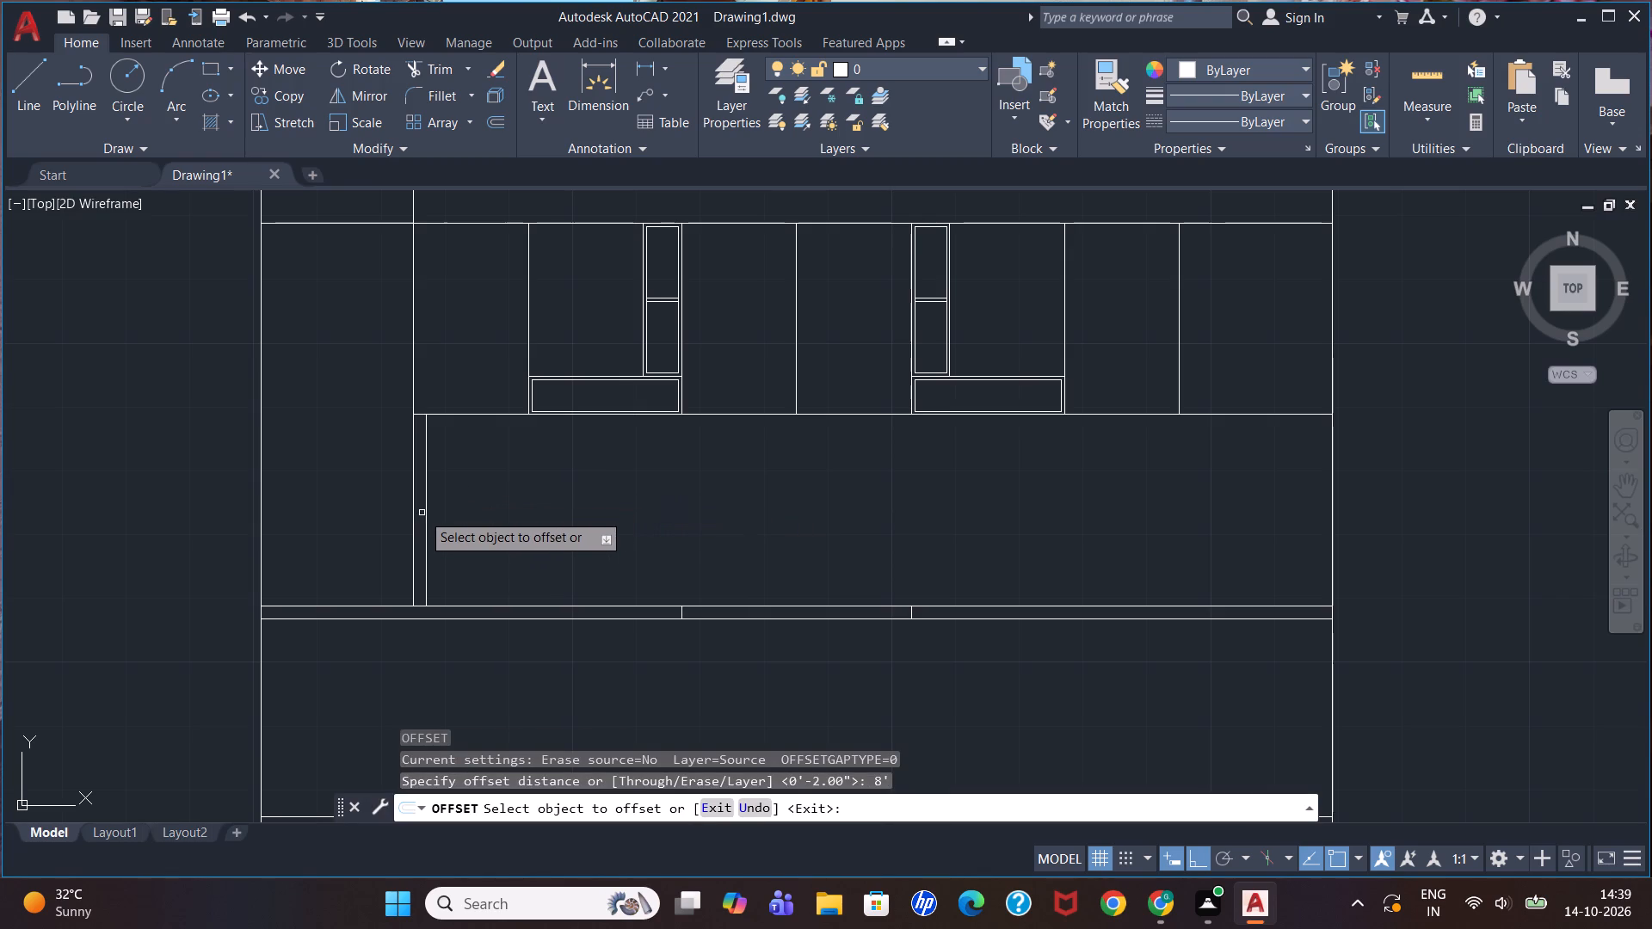
left_click(426, 508)
left_click(1088, 512)
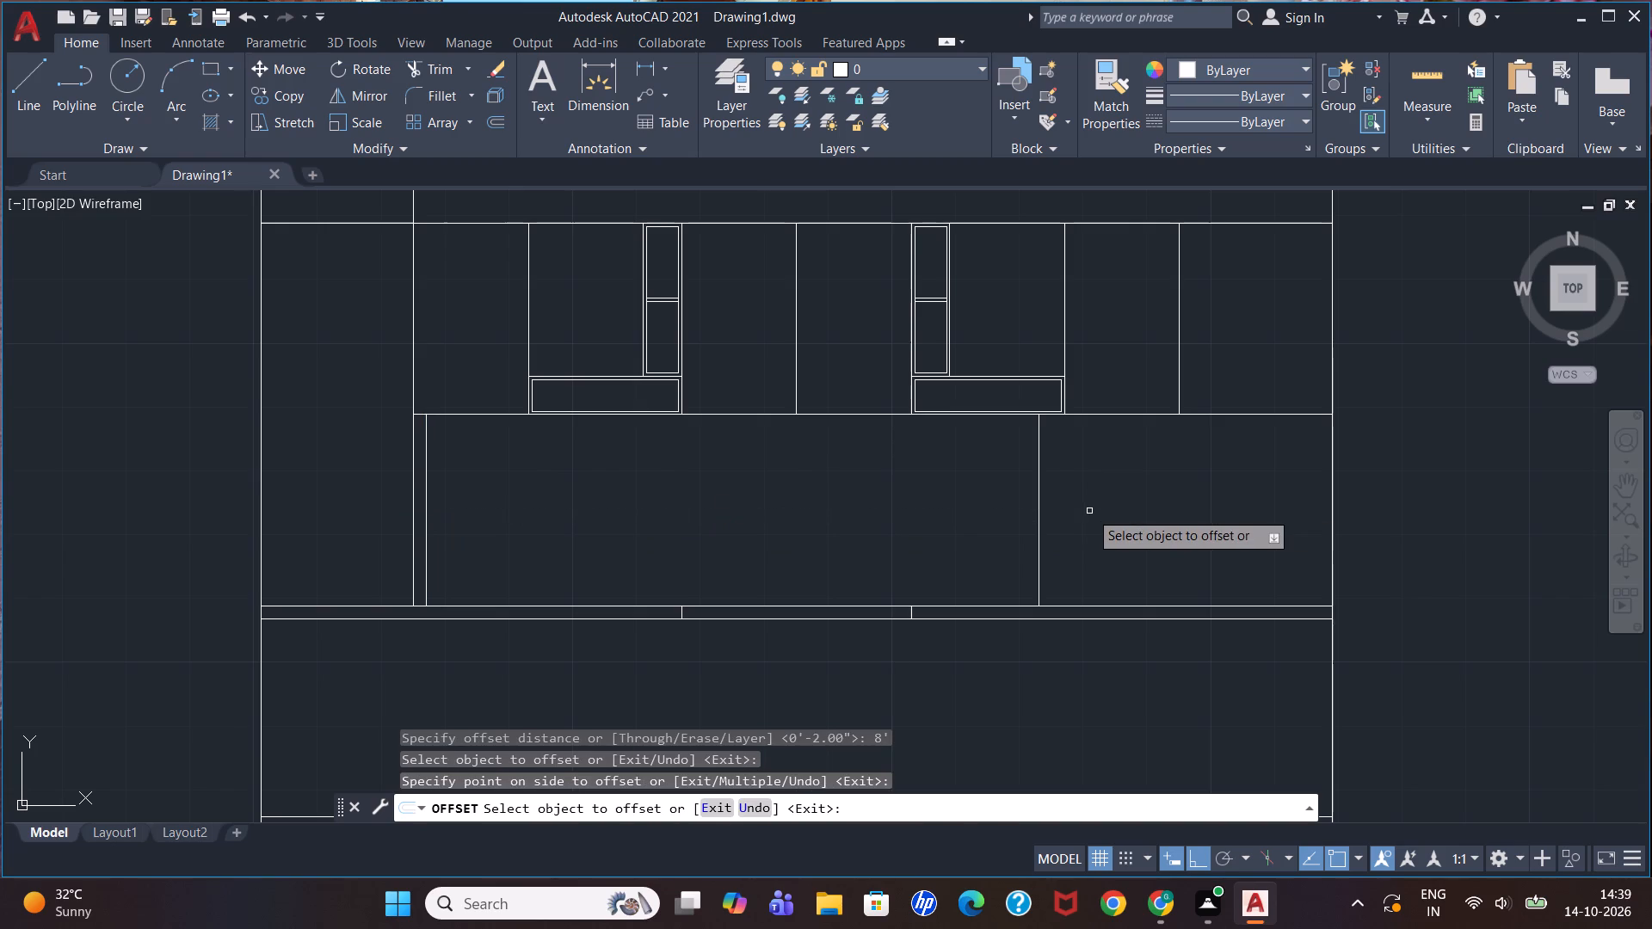
key("Escape")
key("Escape")
key("Escape")
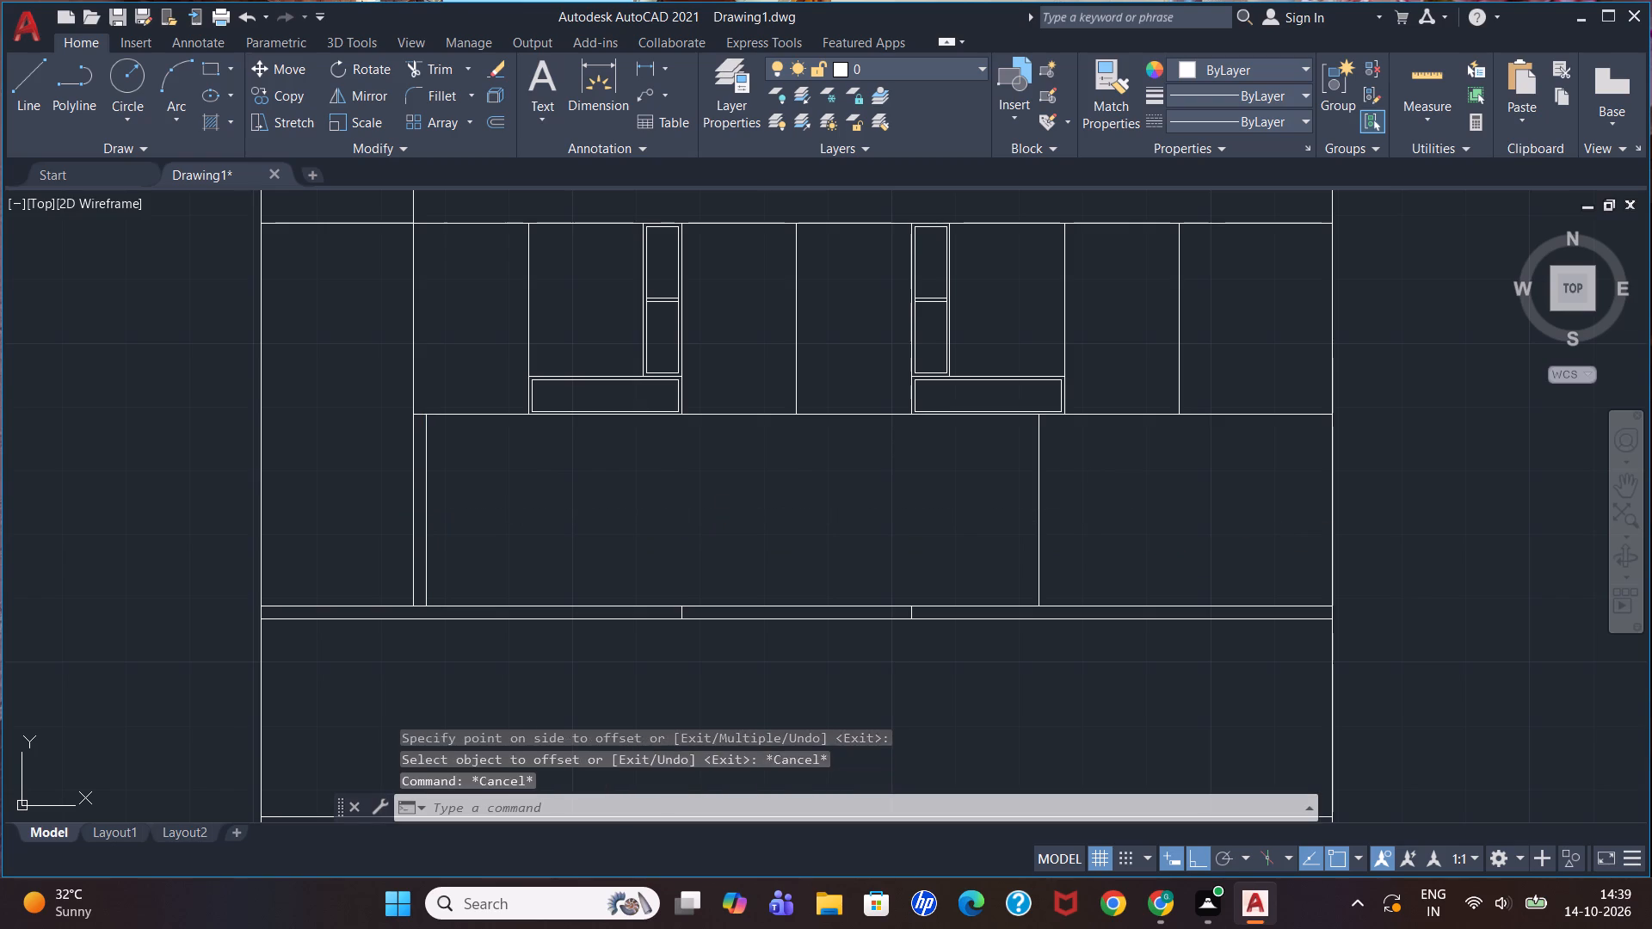
key("Escape")
key("Escape")
key("Escape")
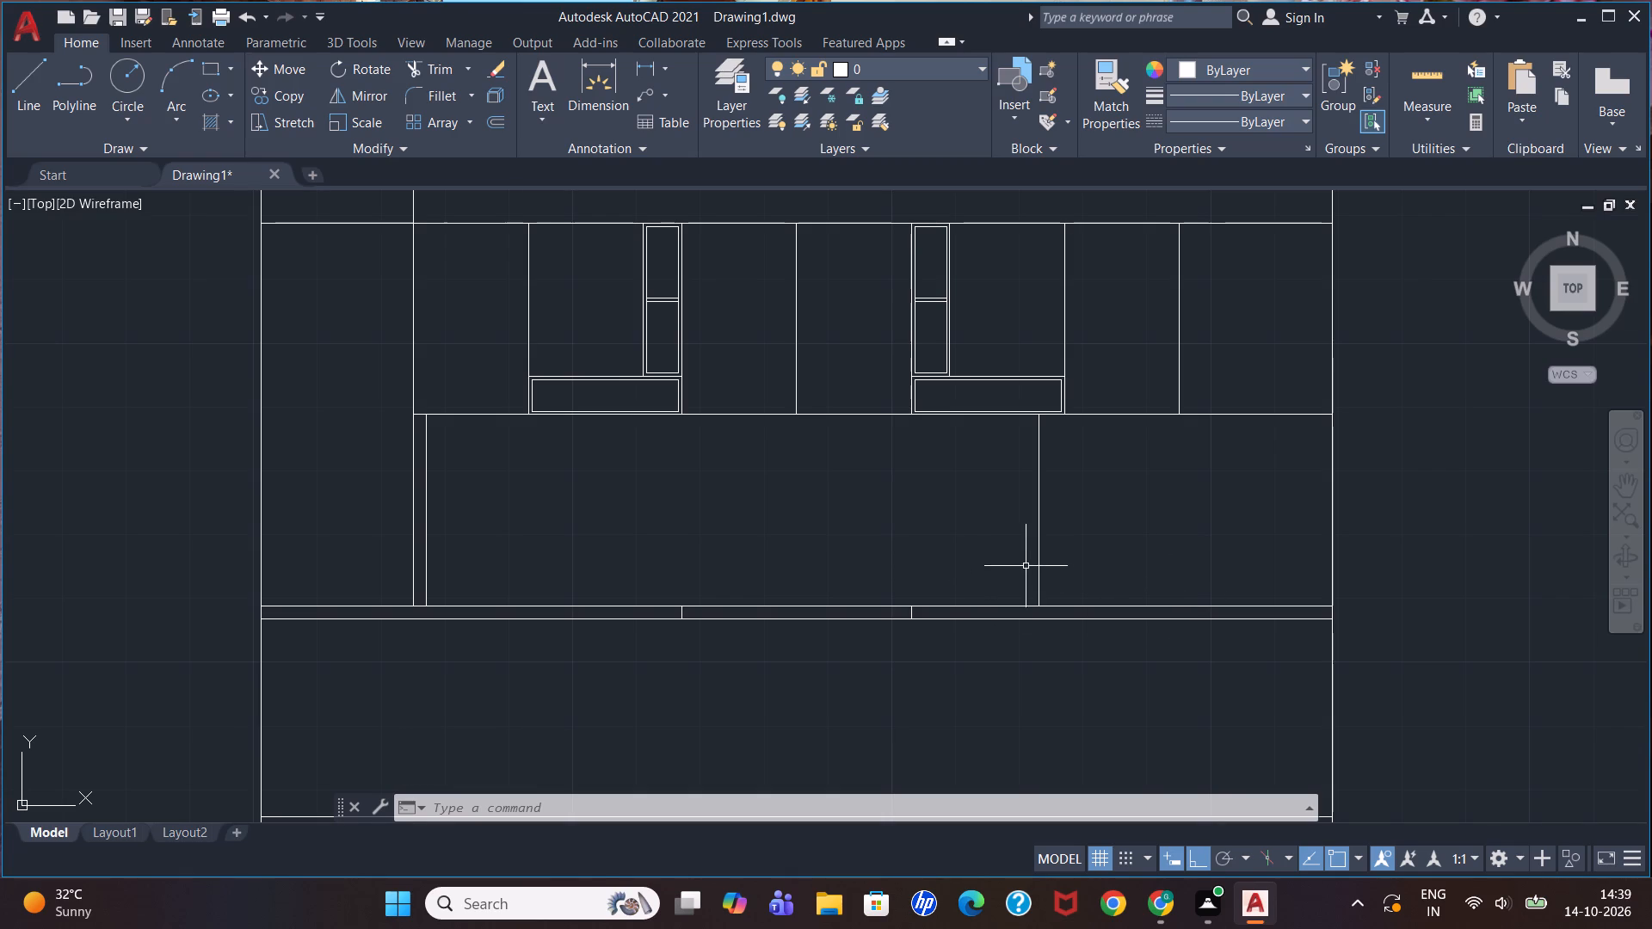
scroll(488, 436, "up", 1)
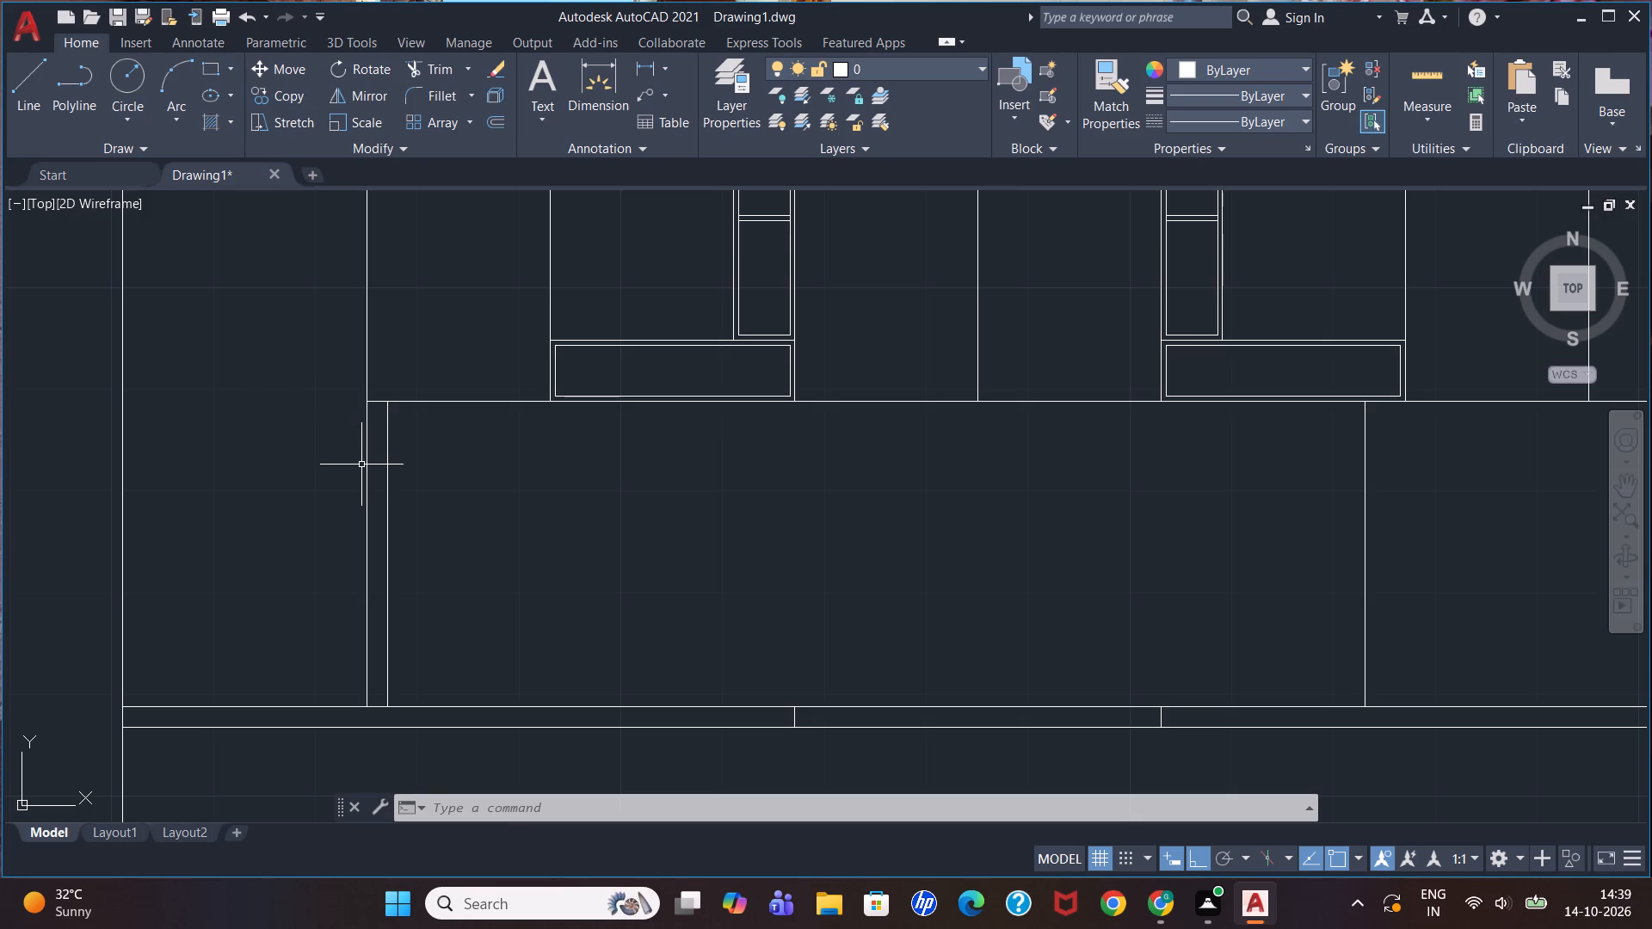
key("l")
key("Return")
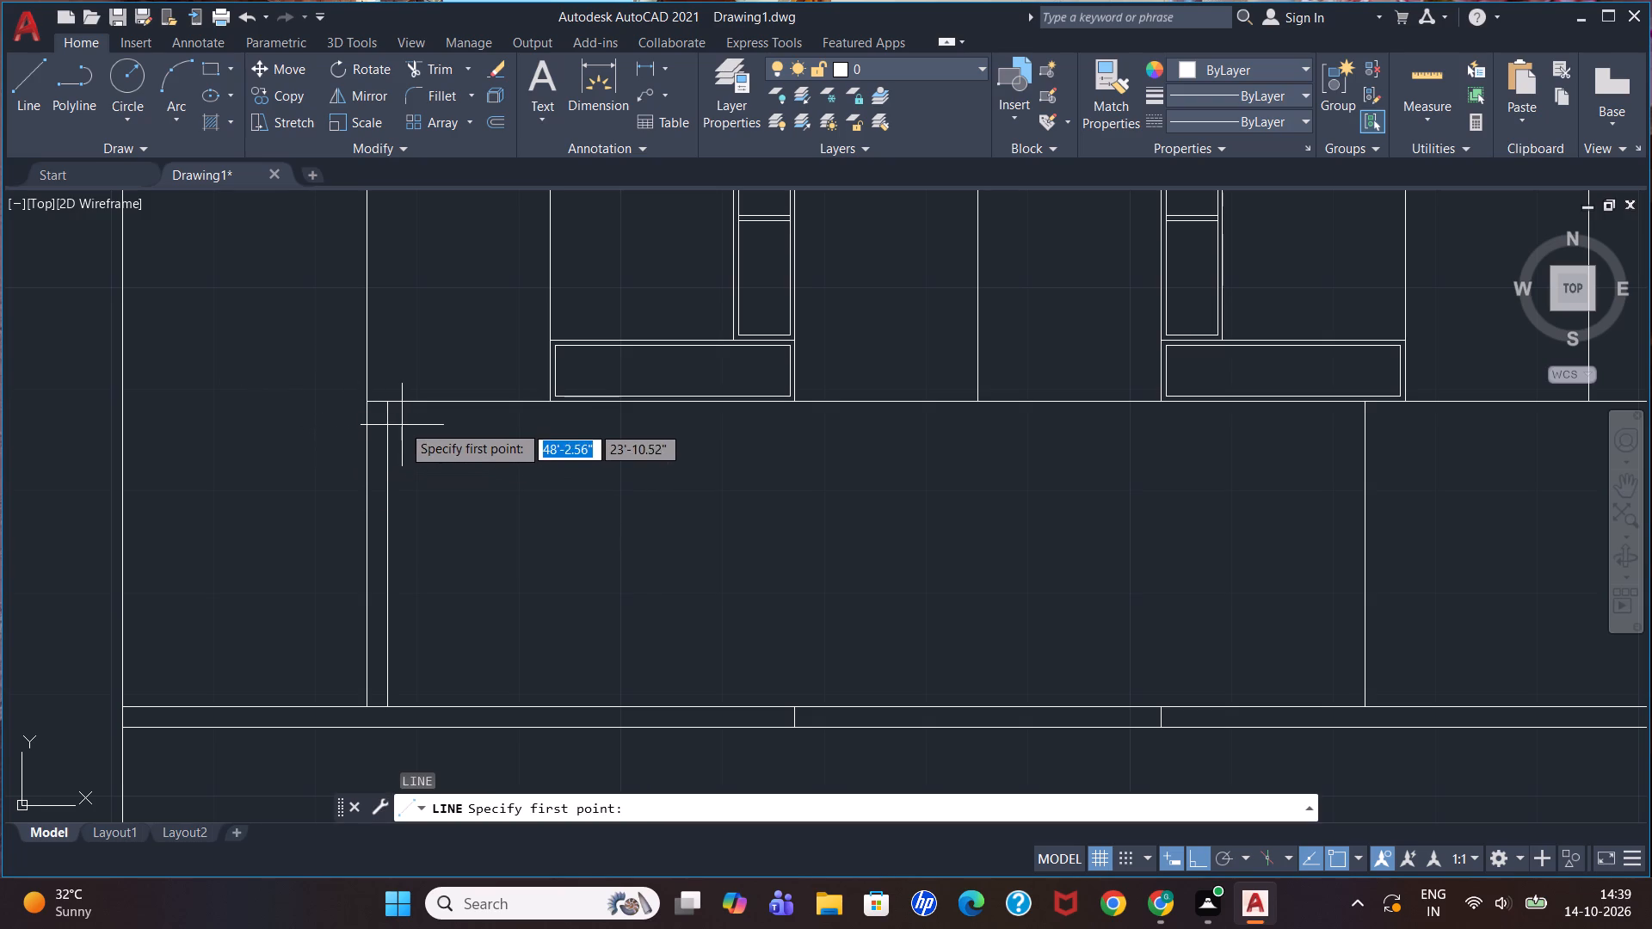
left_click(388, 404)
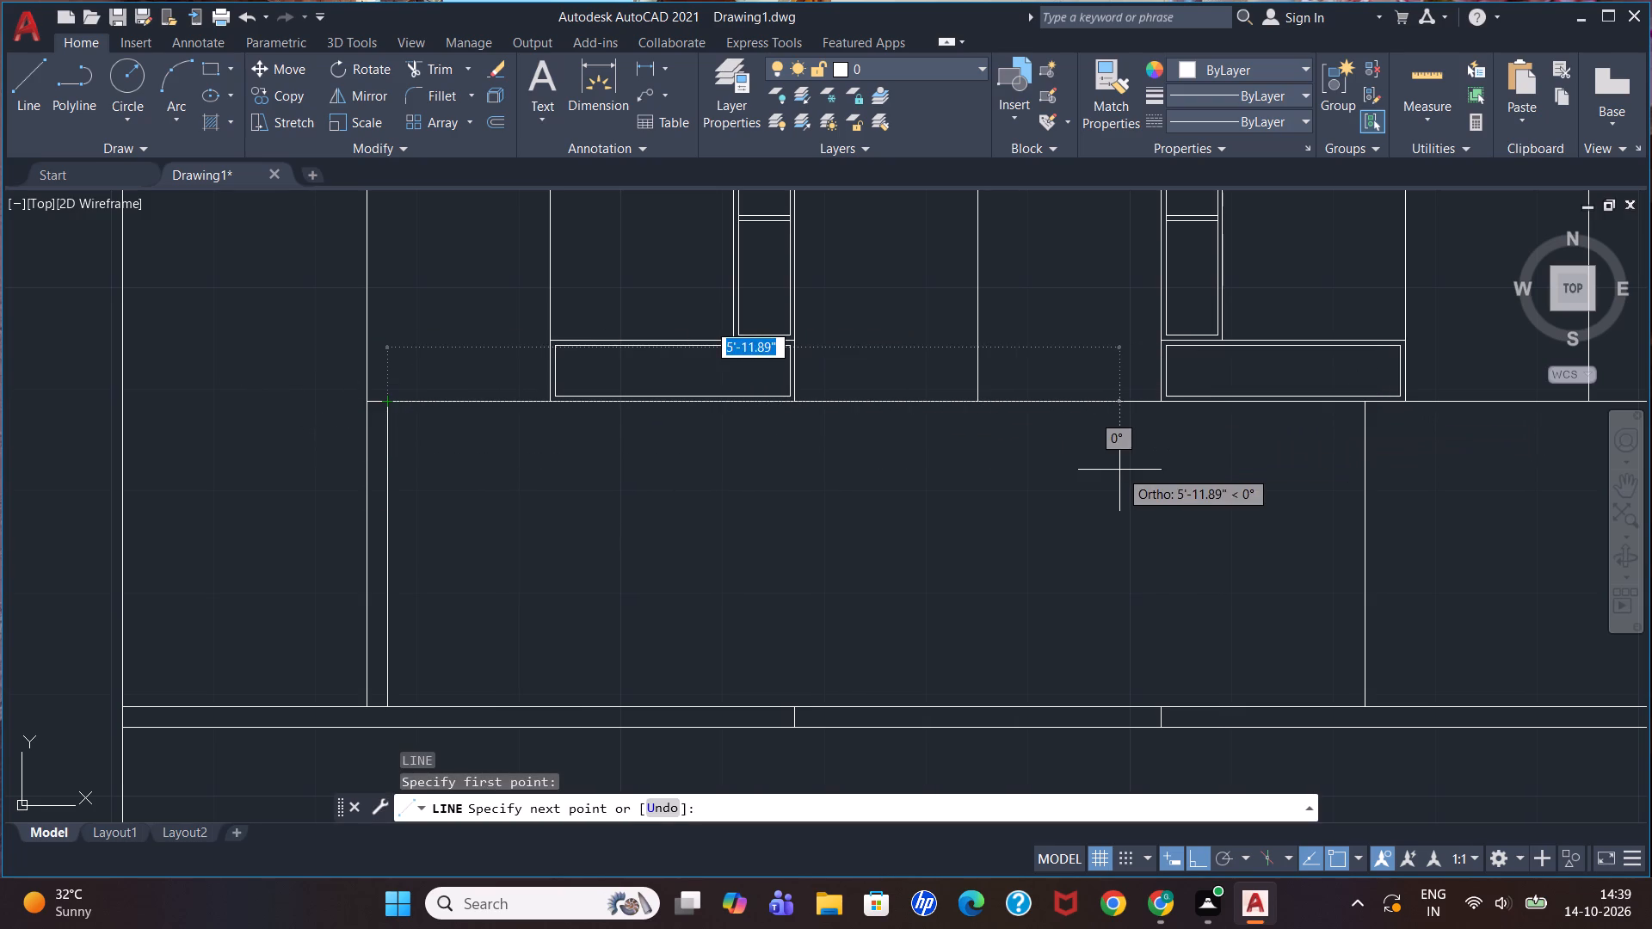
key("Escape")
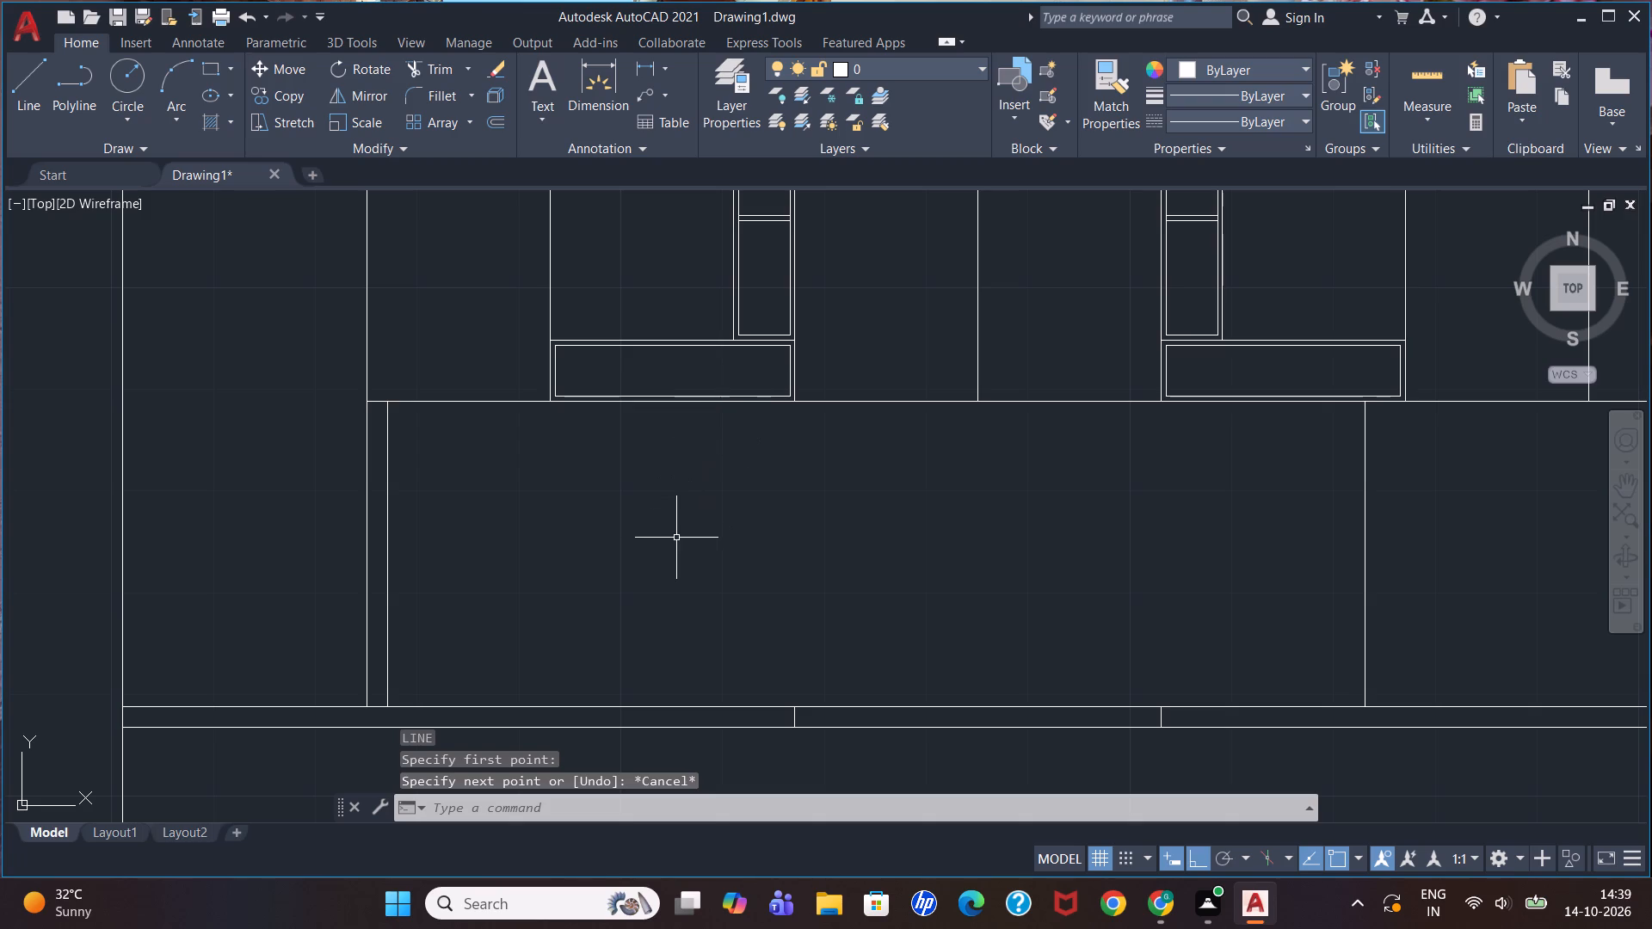
Draw a rectangle over the 8' opening, from the upper cabinets' bottom line down to the countertop's top line.
left_click(205, 66)
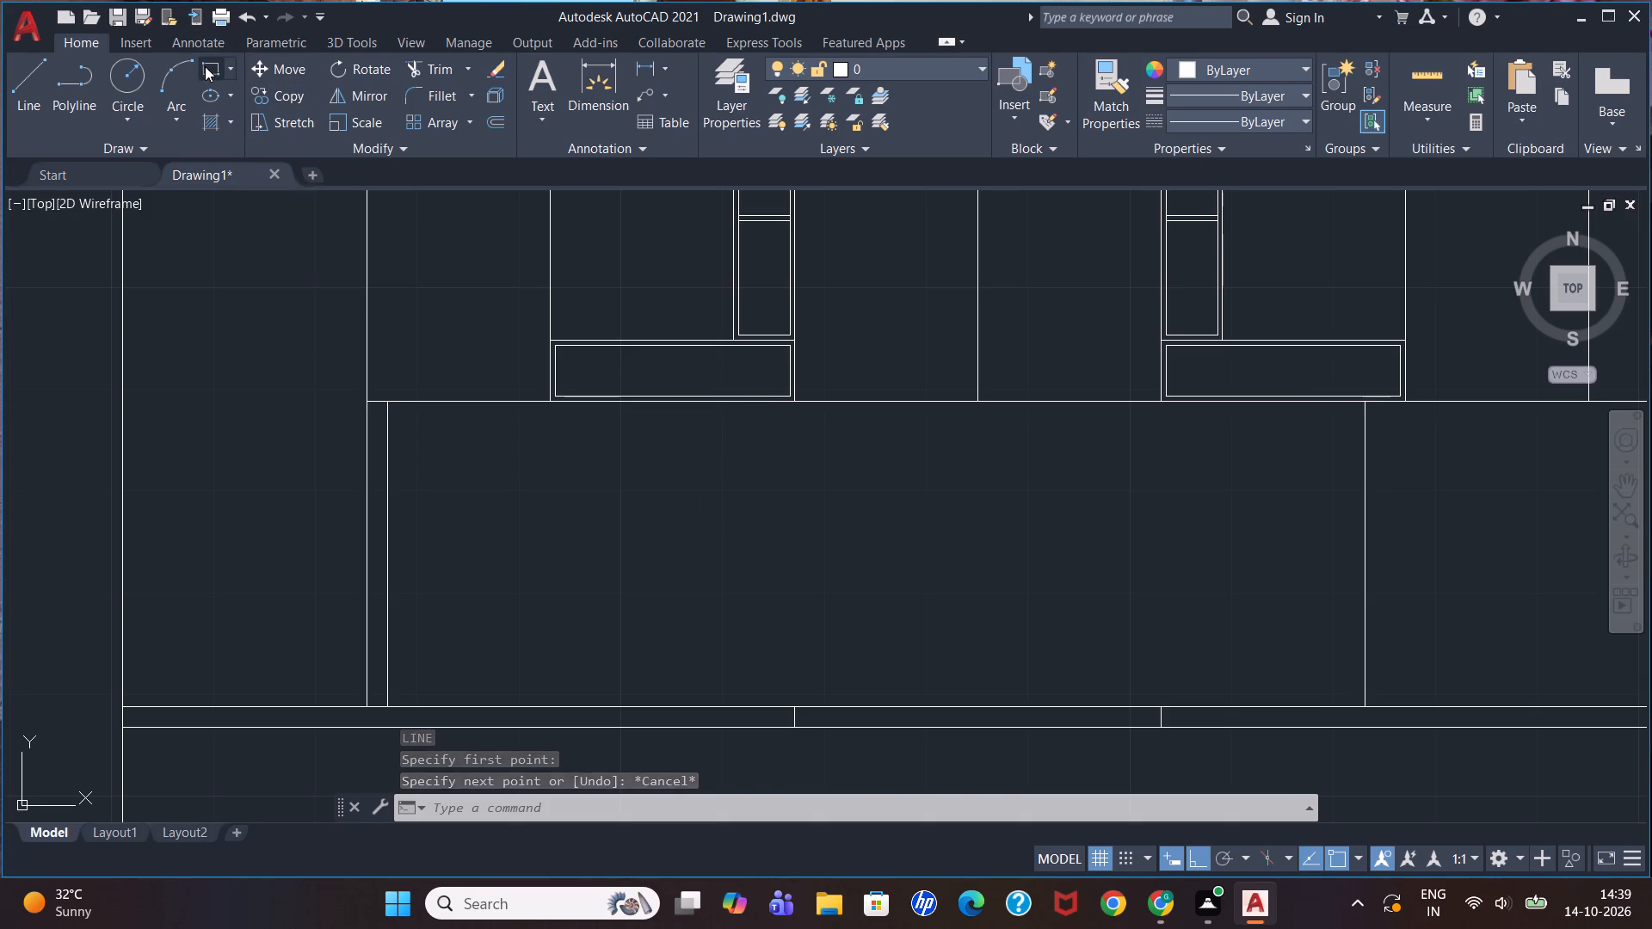
left_click(393, 405)
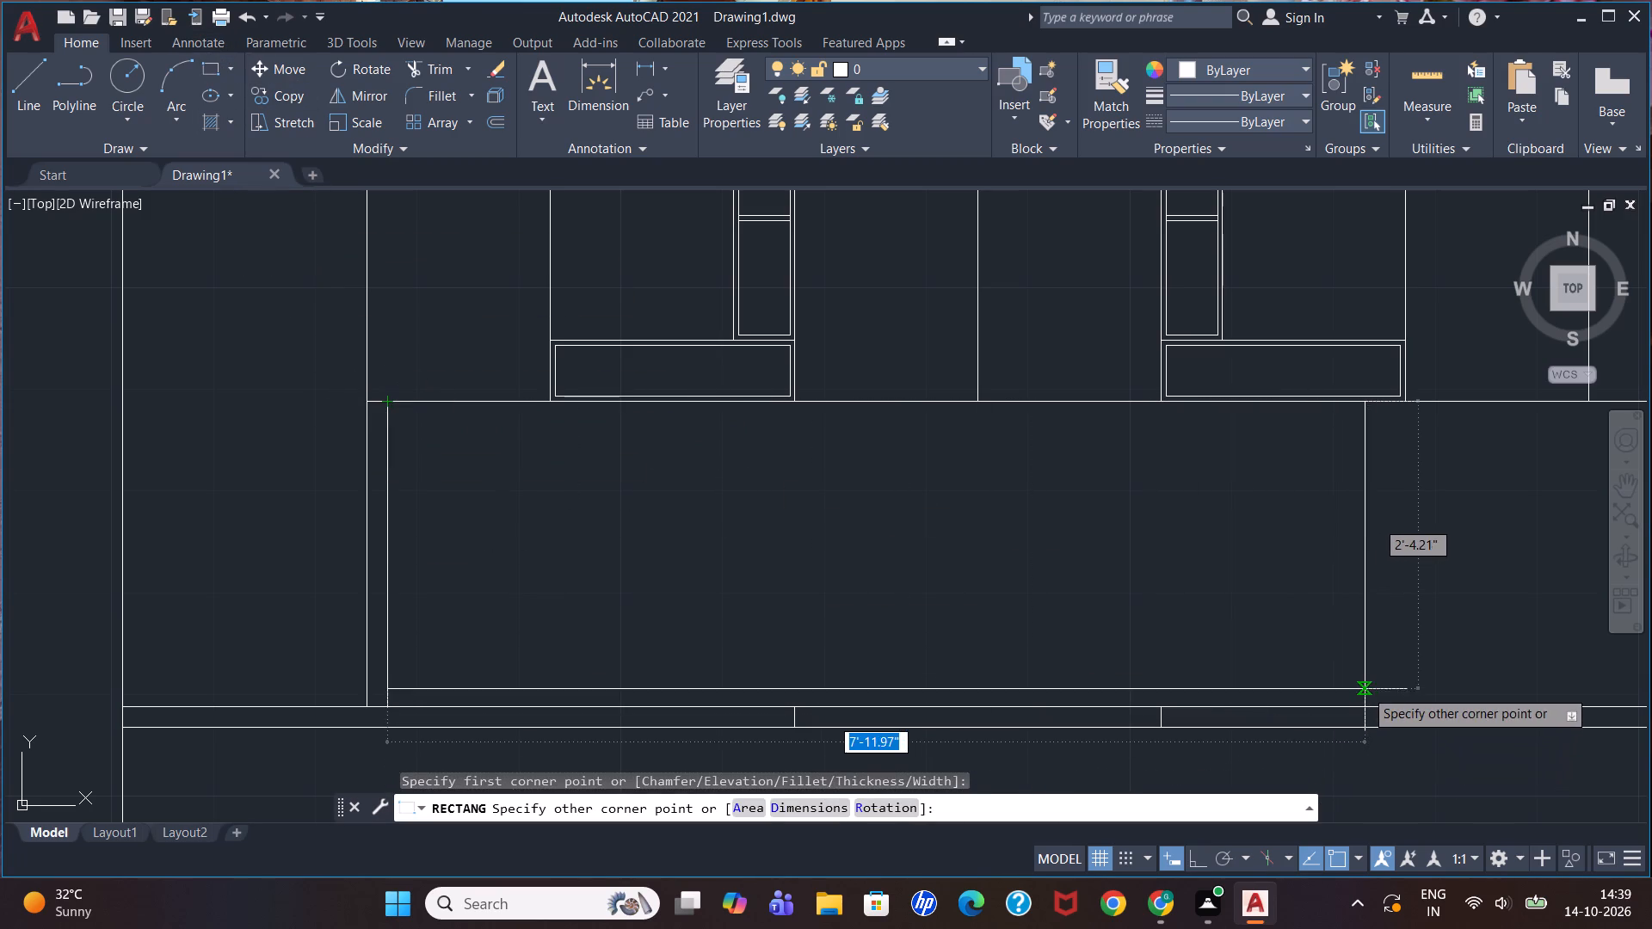
left_click(1367, 705)
key("Escape")
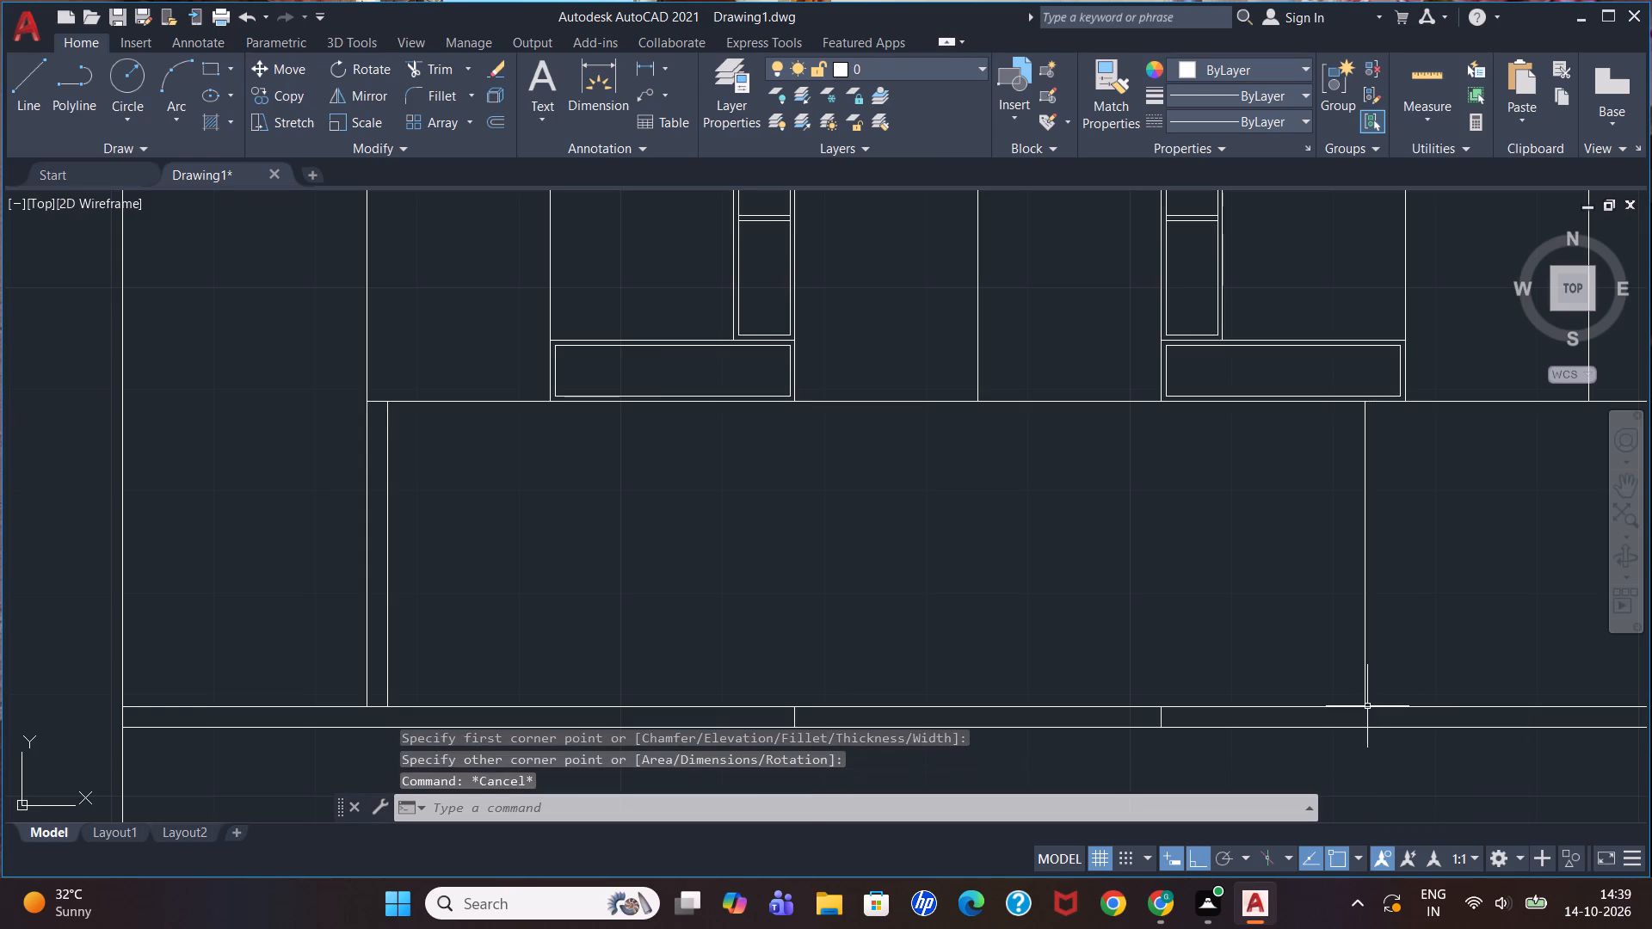
Offset the opening's rectangle 2" inward.
key("o")
key("Return")
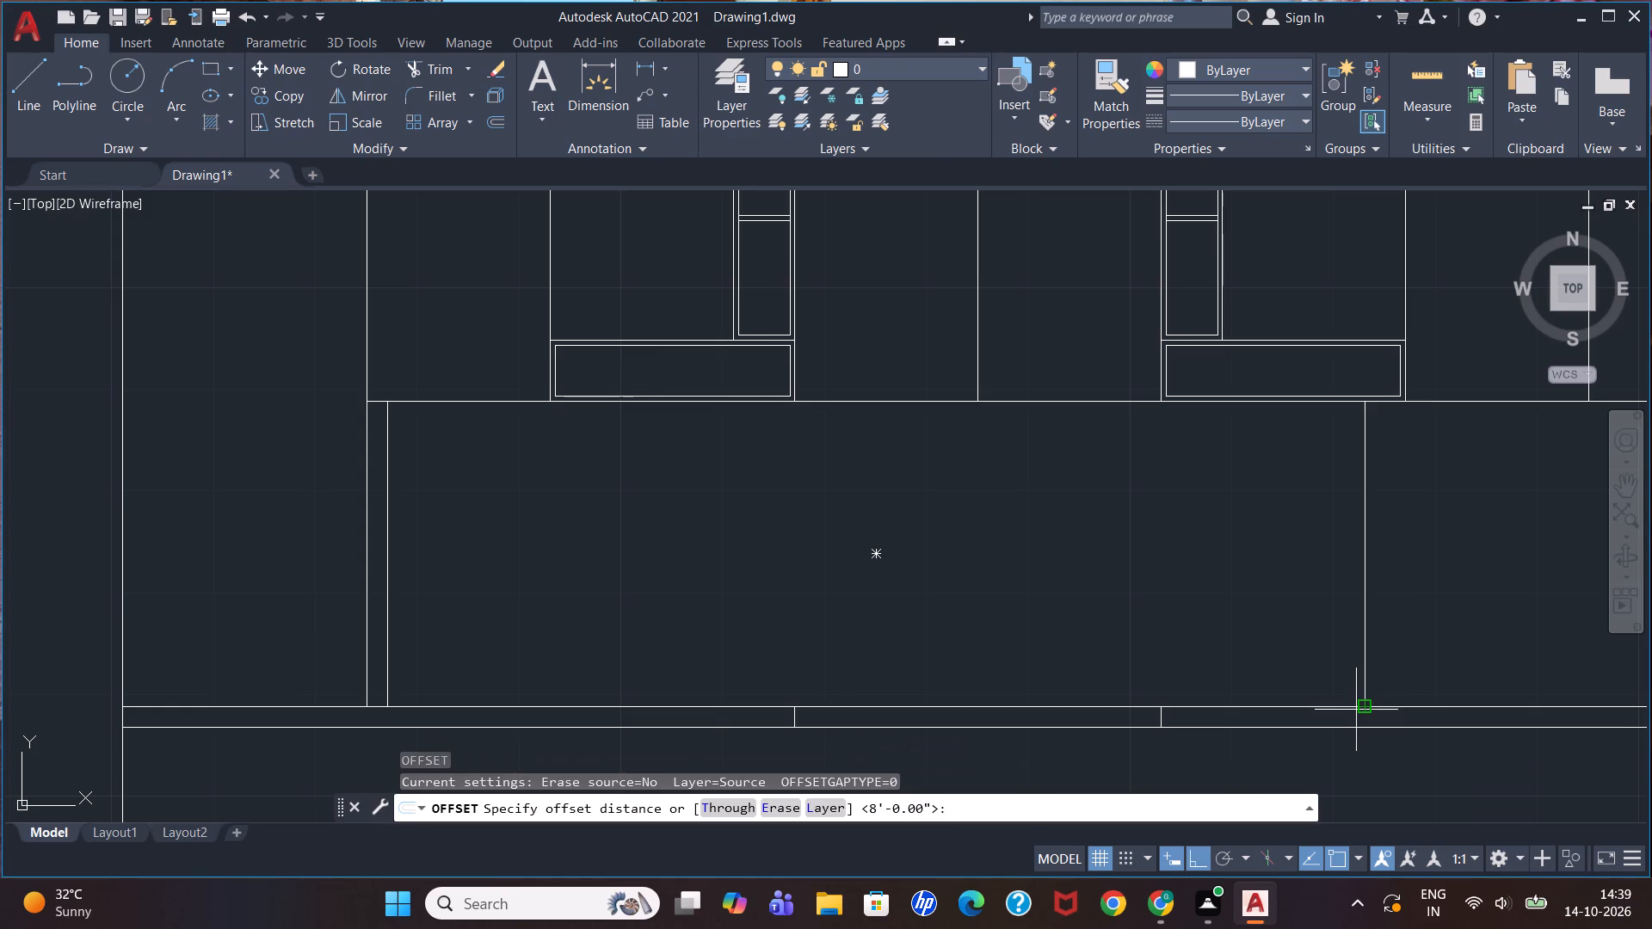
key("1")
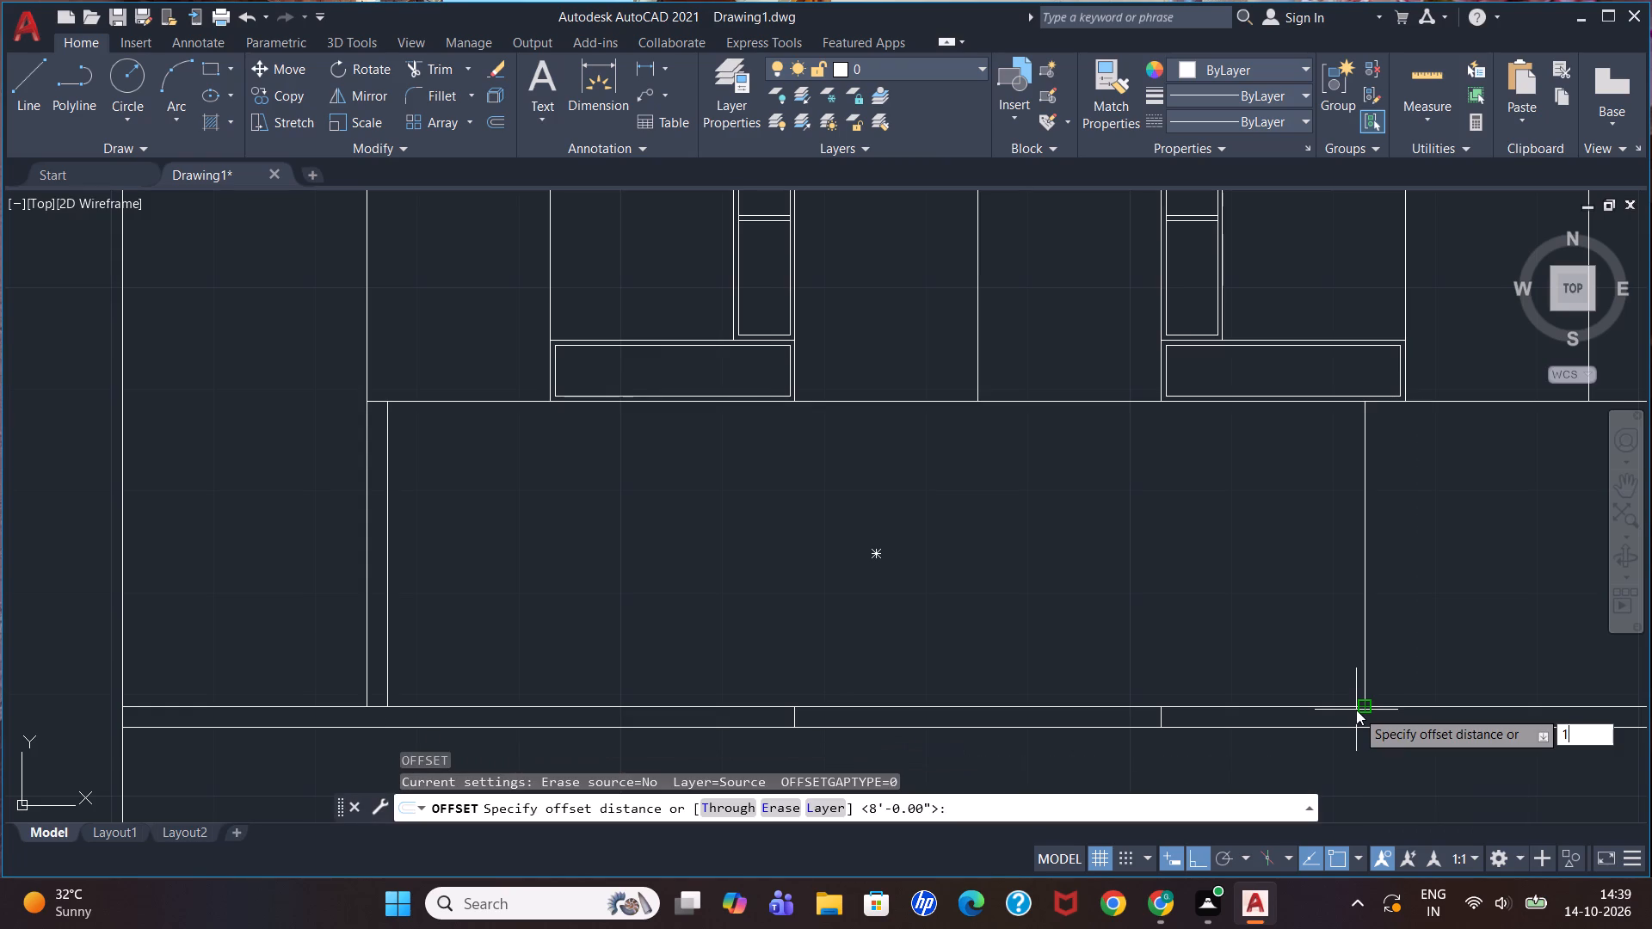
key("BackSpace")
type("2\"")
key("Return")
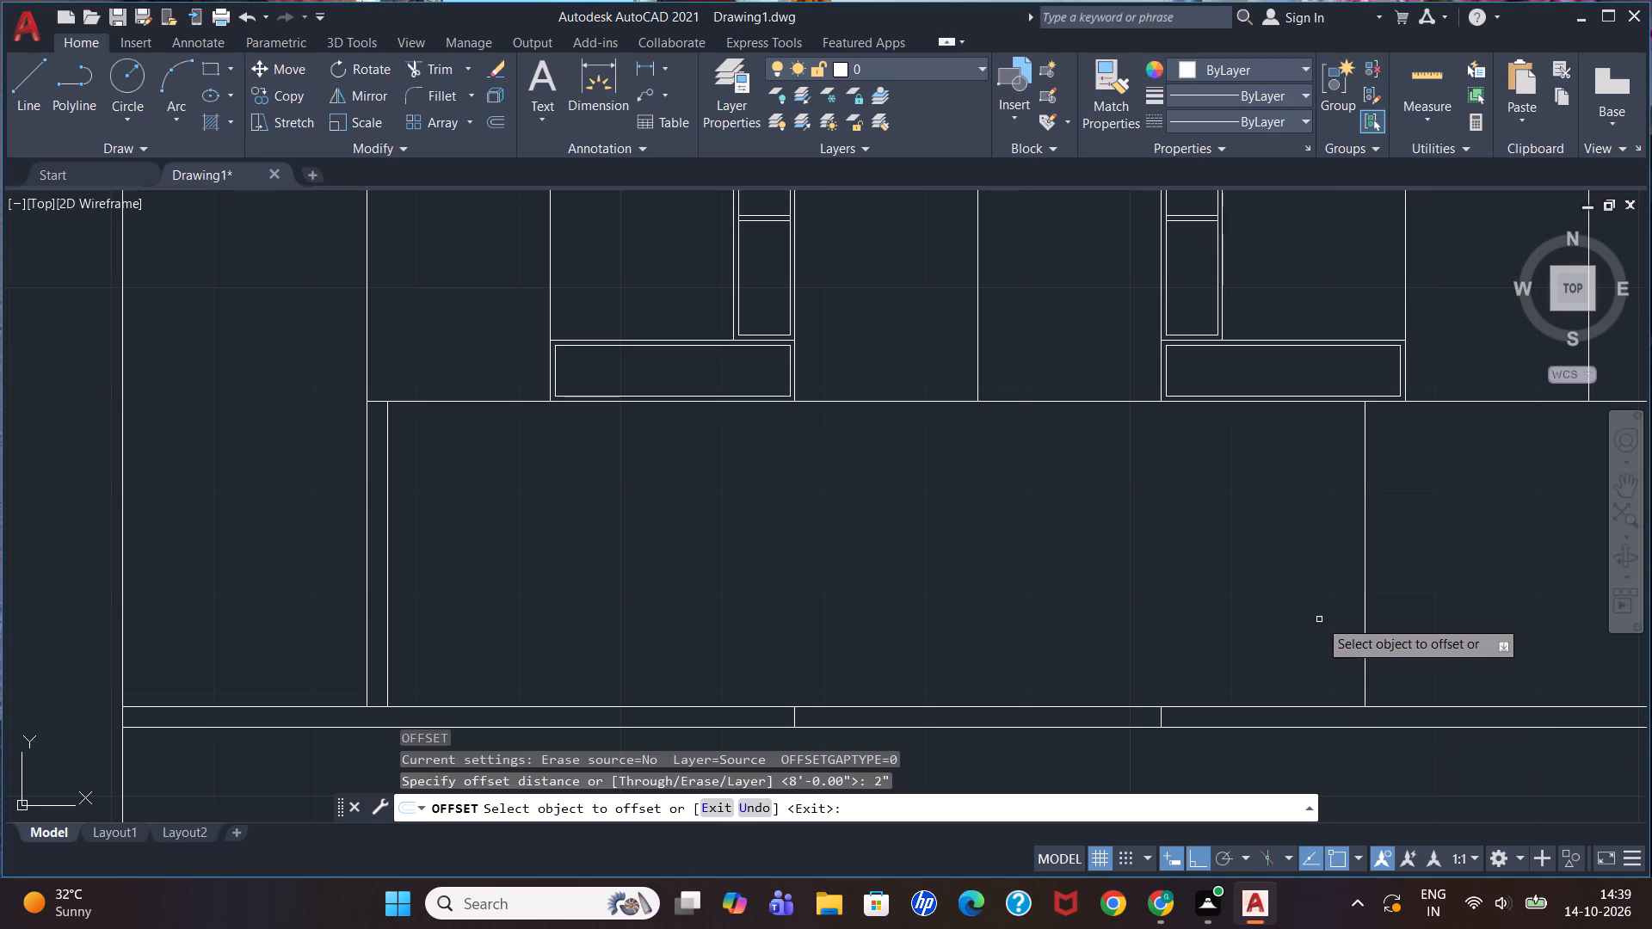
left_click(1365, 626)
left_click(1332, 617)
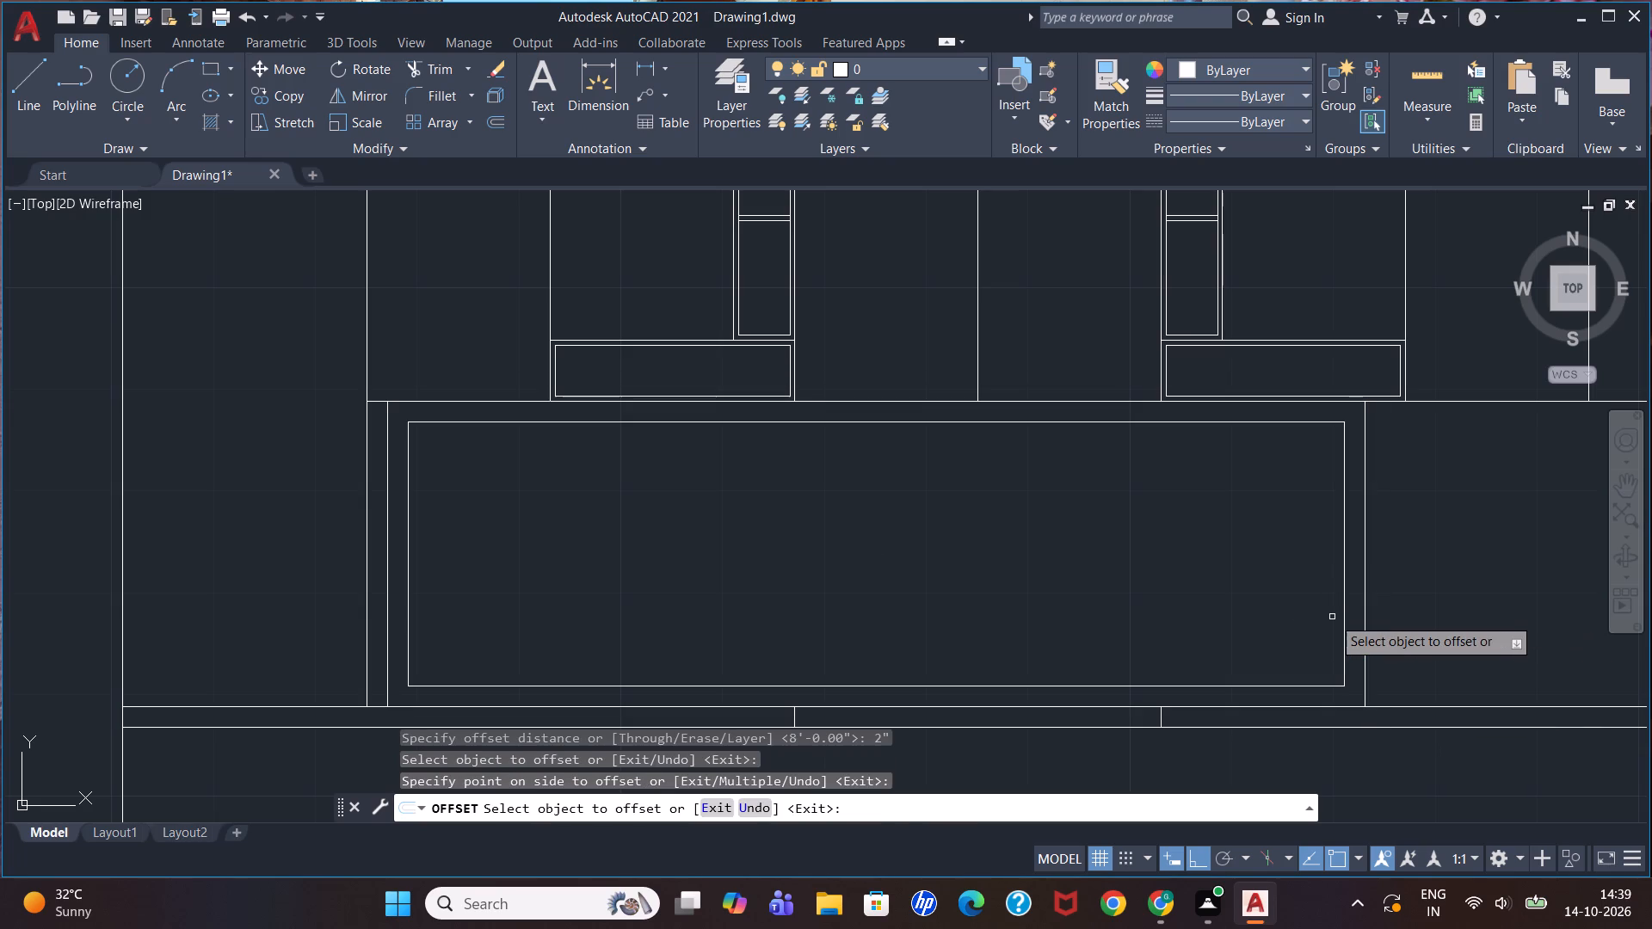
key("Escape")
key("Escape")
key("Escape")
key("Escape")
key("Escape")
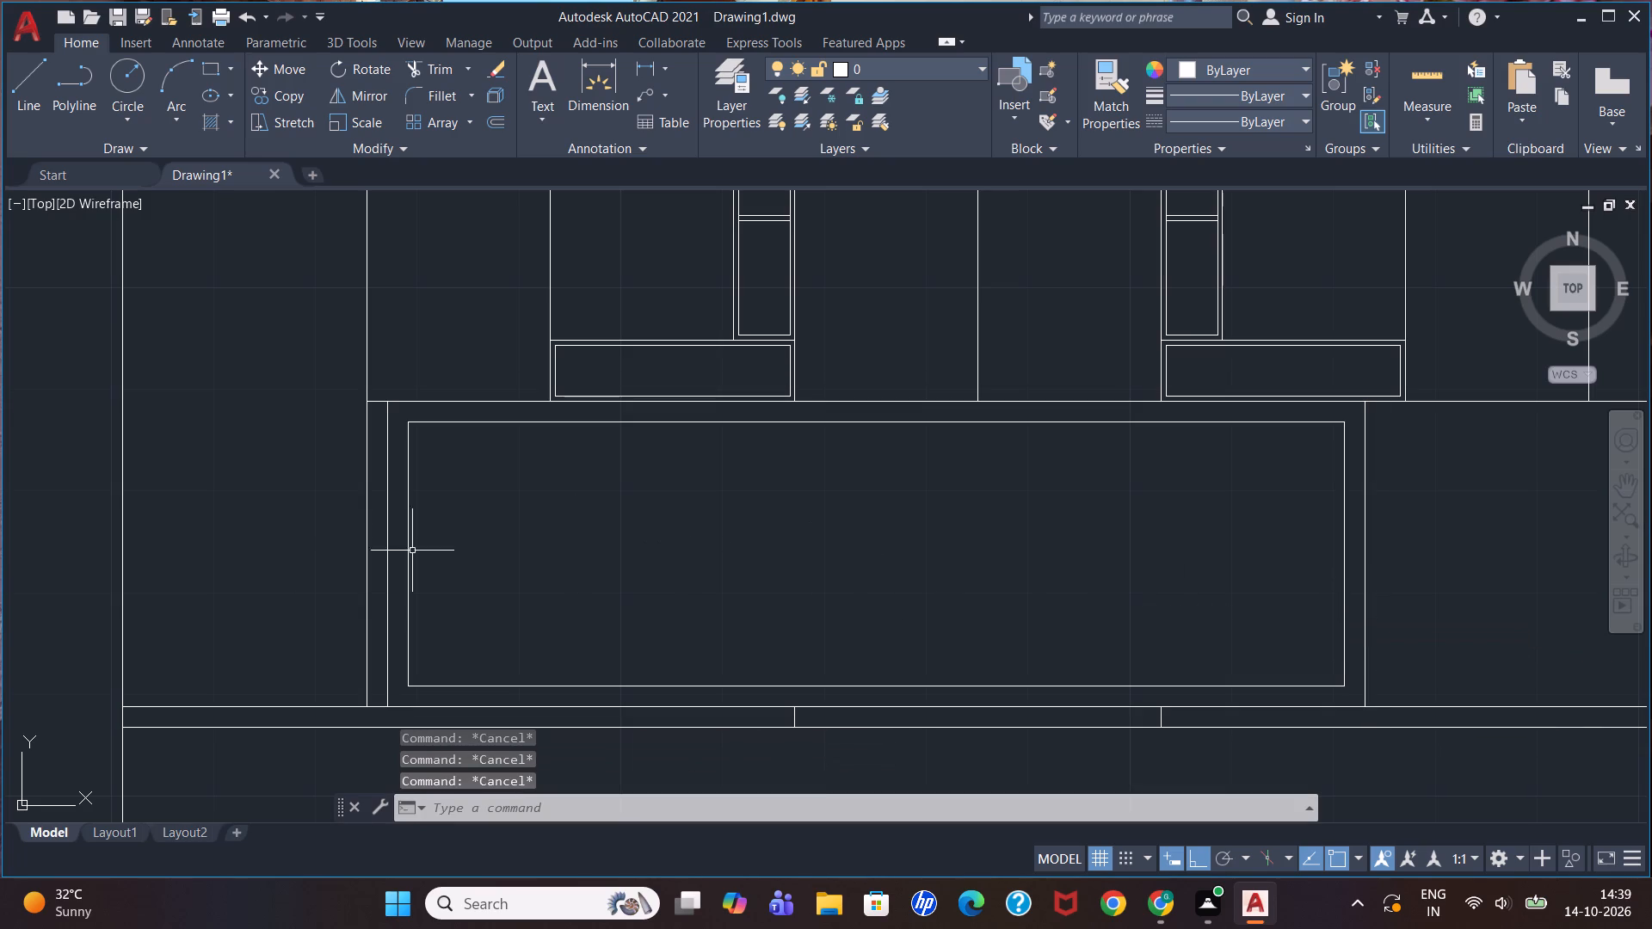
key("Escape")
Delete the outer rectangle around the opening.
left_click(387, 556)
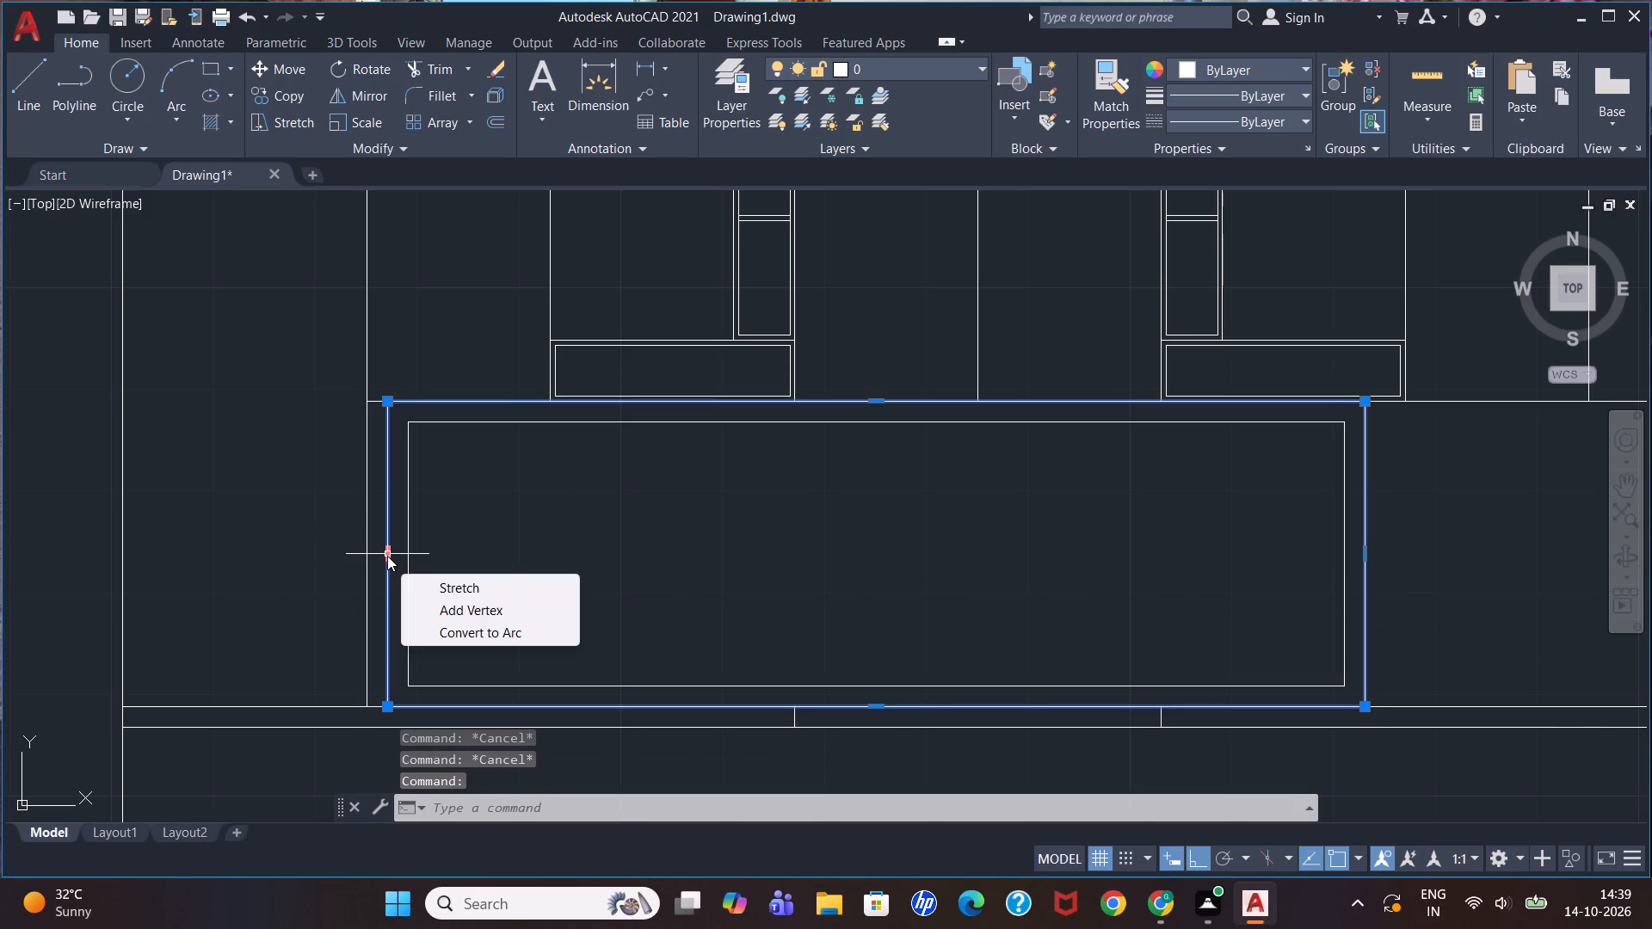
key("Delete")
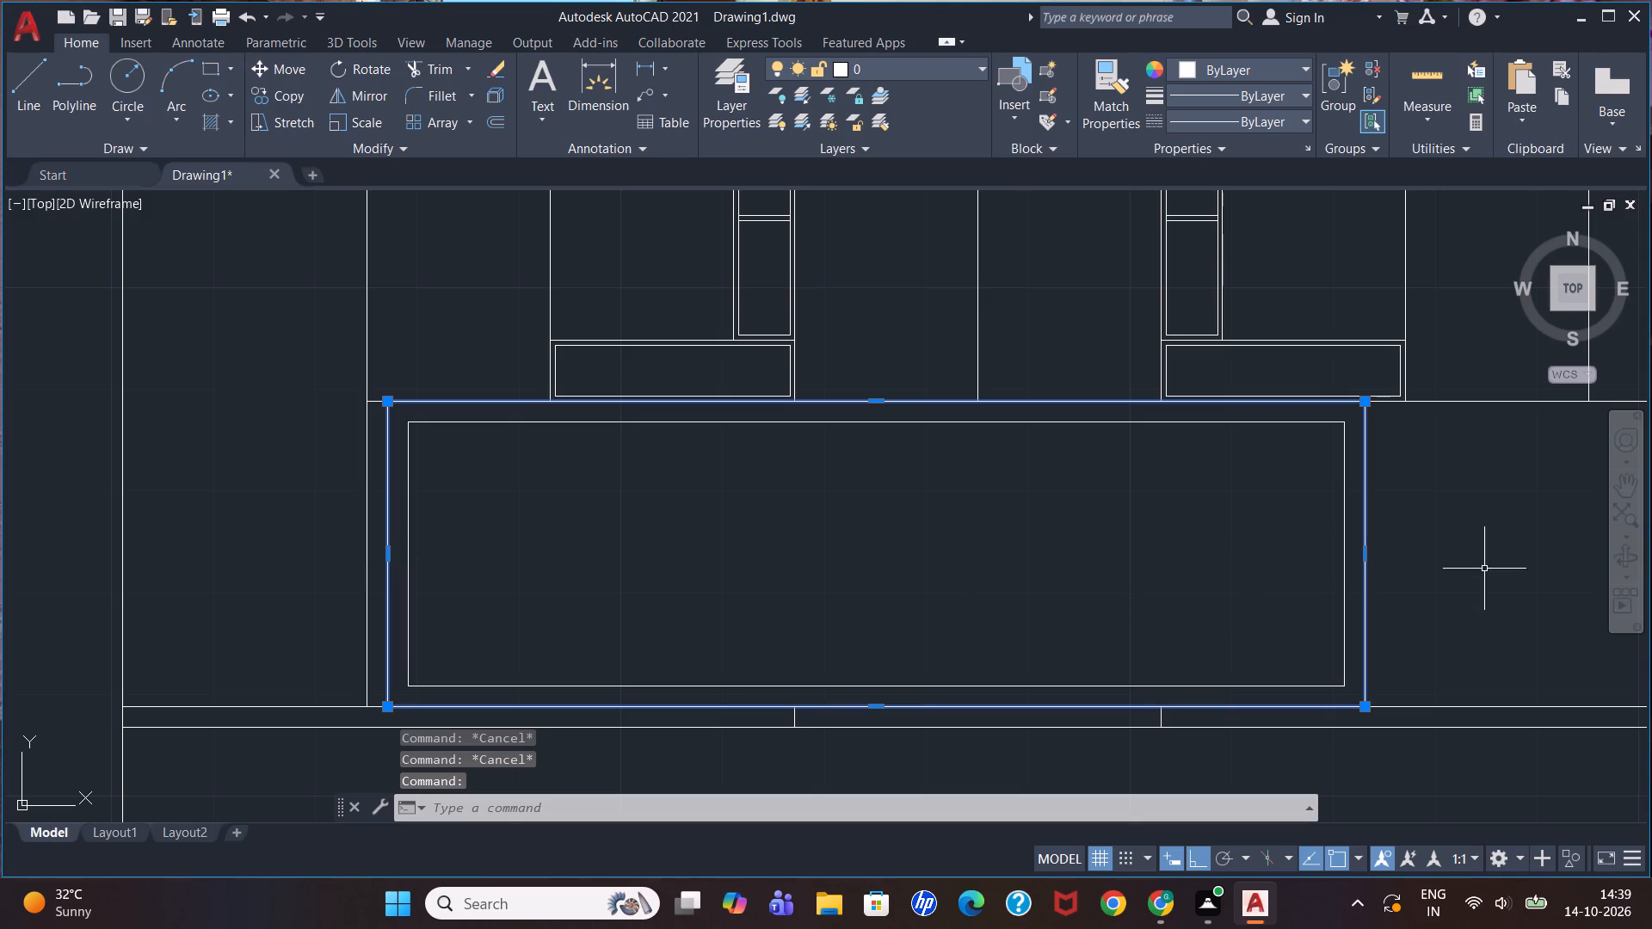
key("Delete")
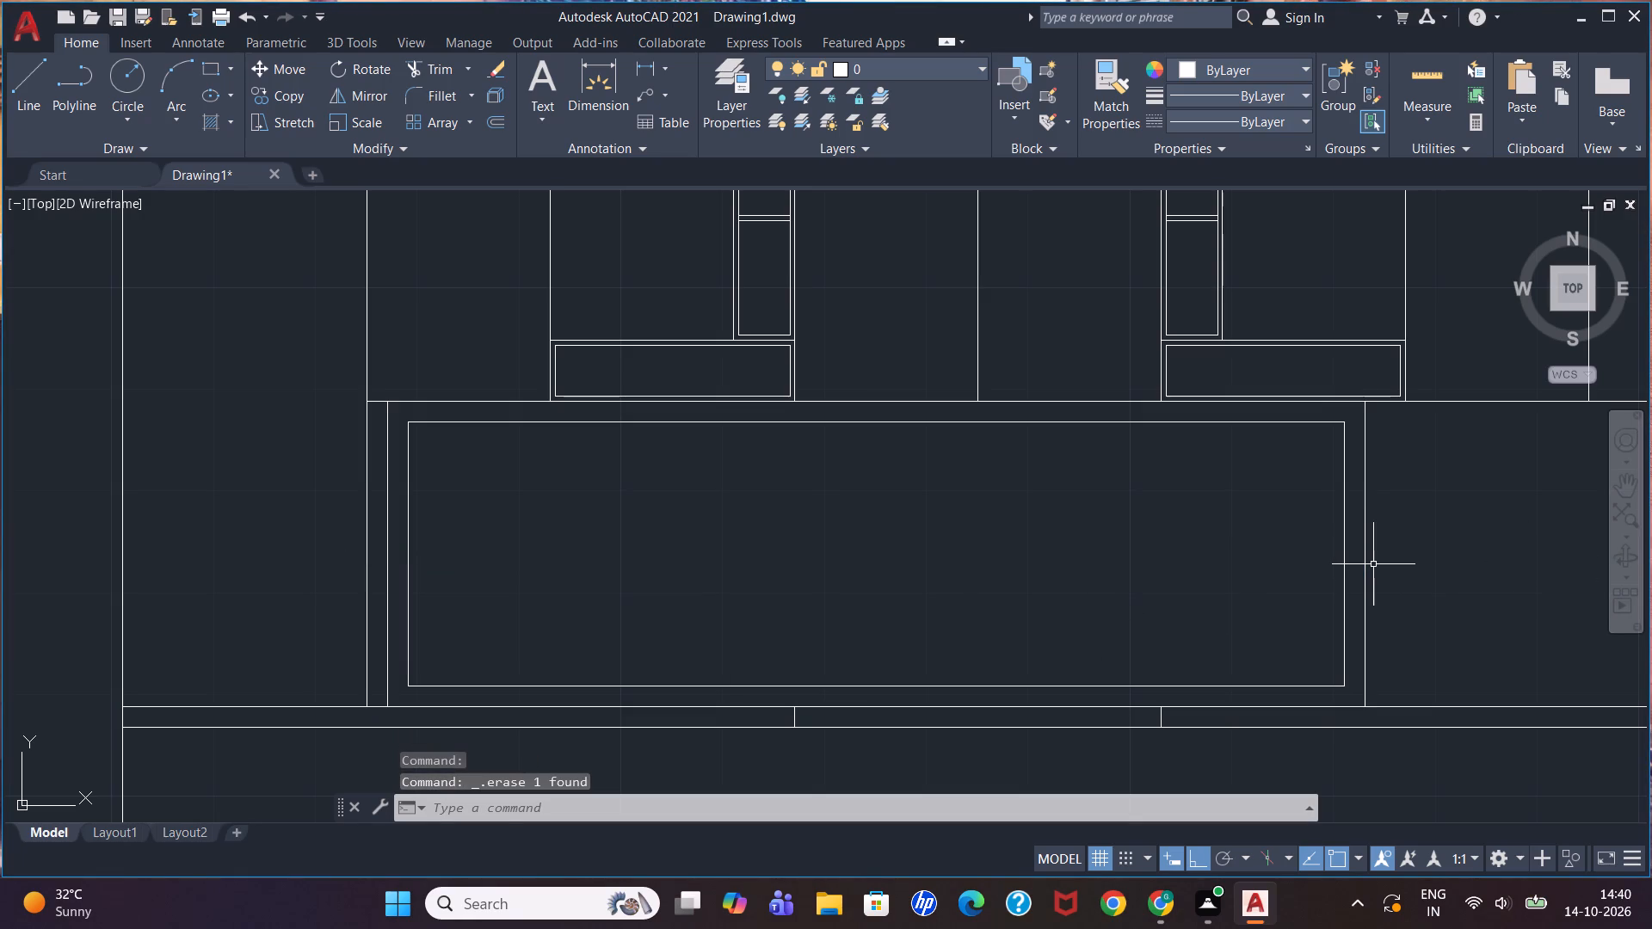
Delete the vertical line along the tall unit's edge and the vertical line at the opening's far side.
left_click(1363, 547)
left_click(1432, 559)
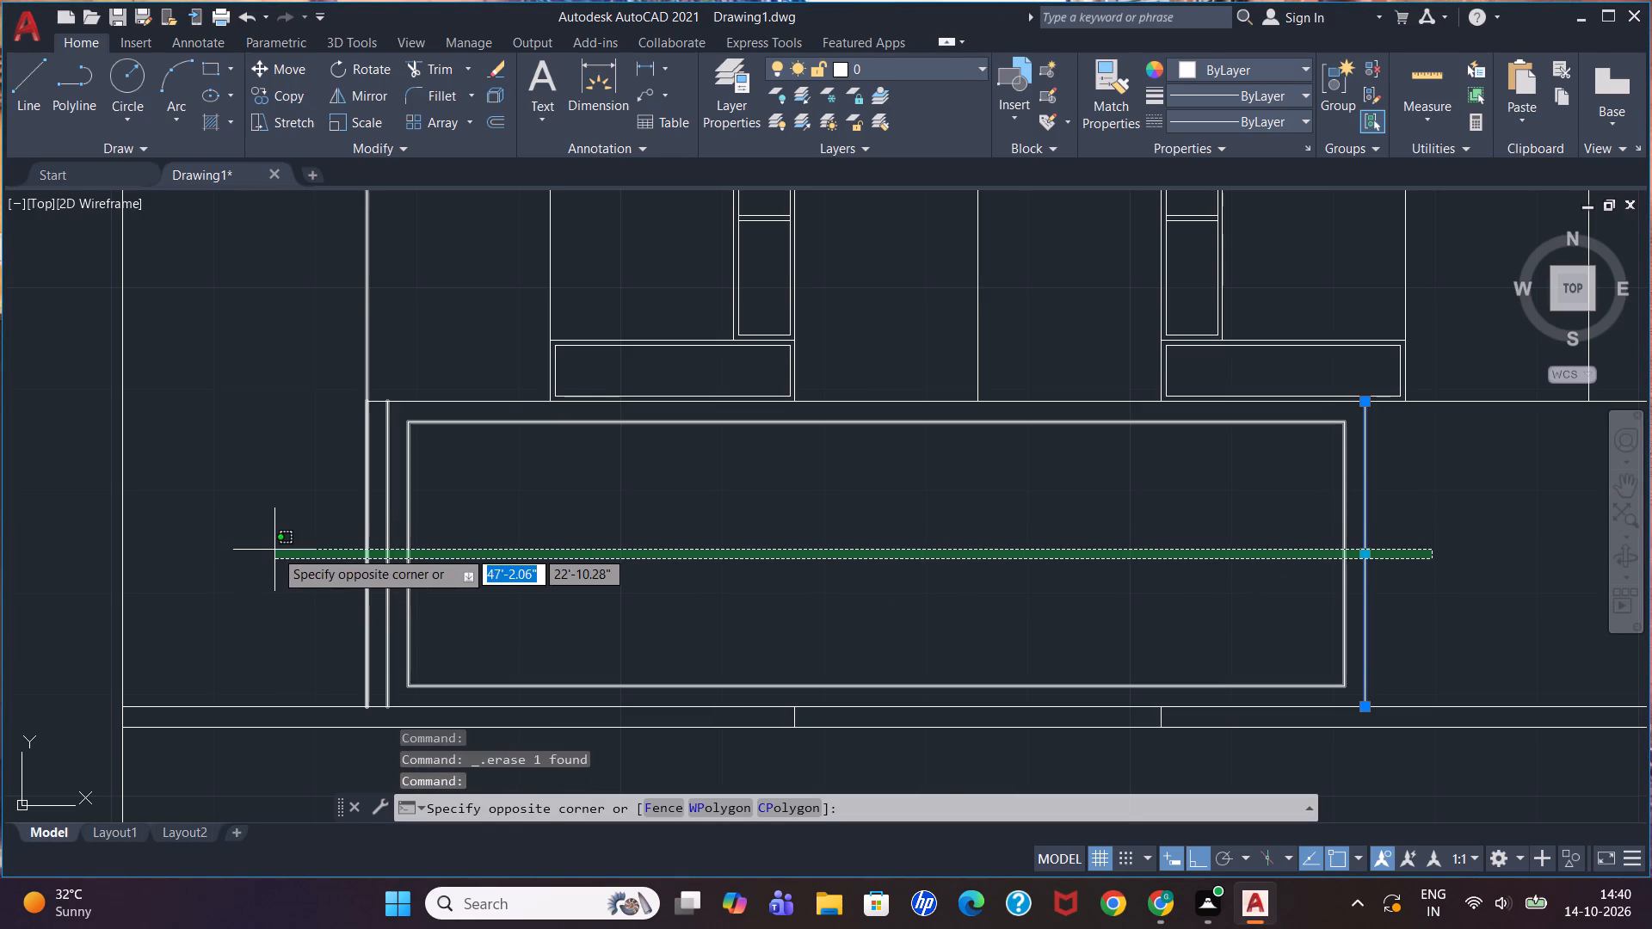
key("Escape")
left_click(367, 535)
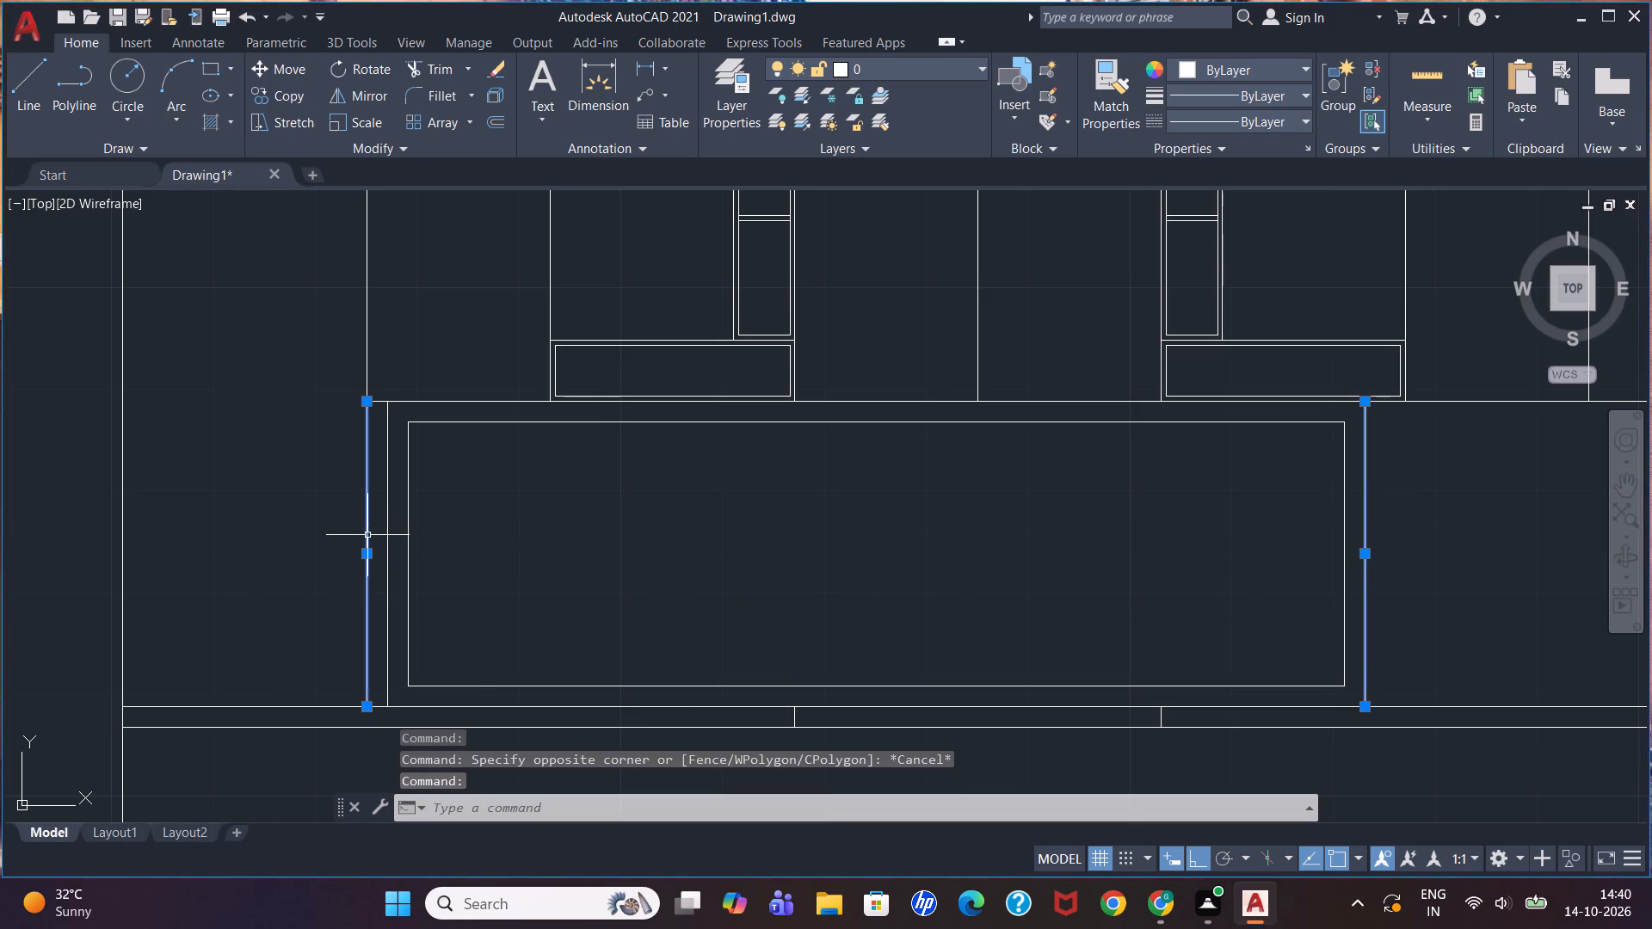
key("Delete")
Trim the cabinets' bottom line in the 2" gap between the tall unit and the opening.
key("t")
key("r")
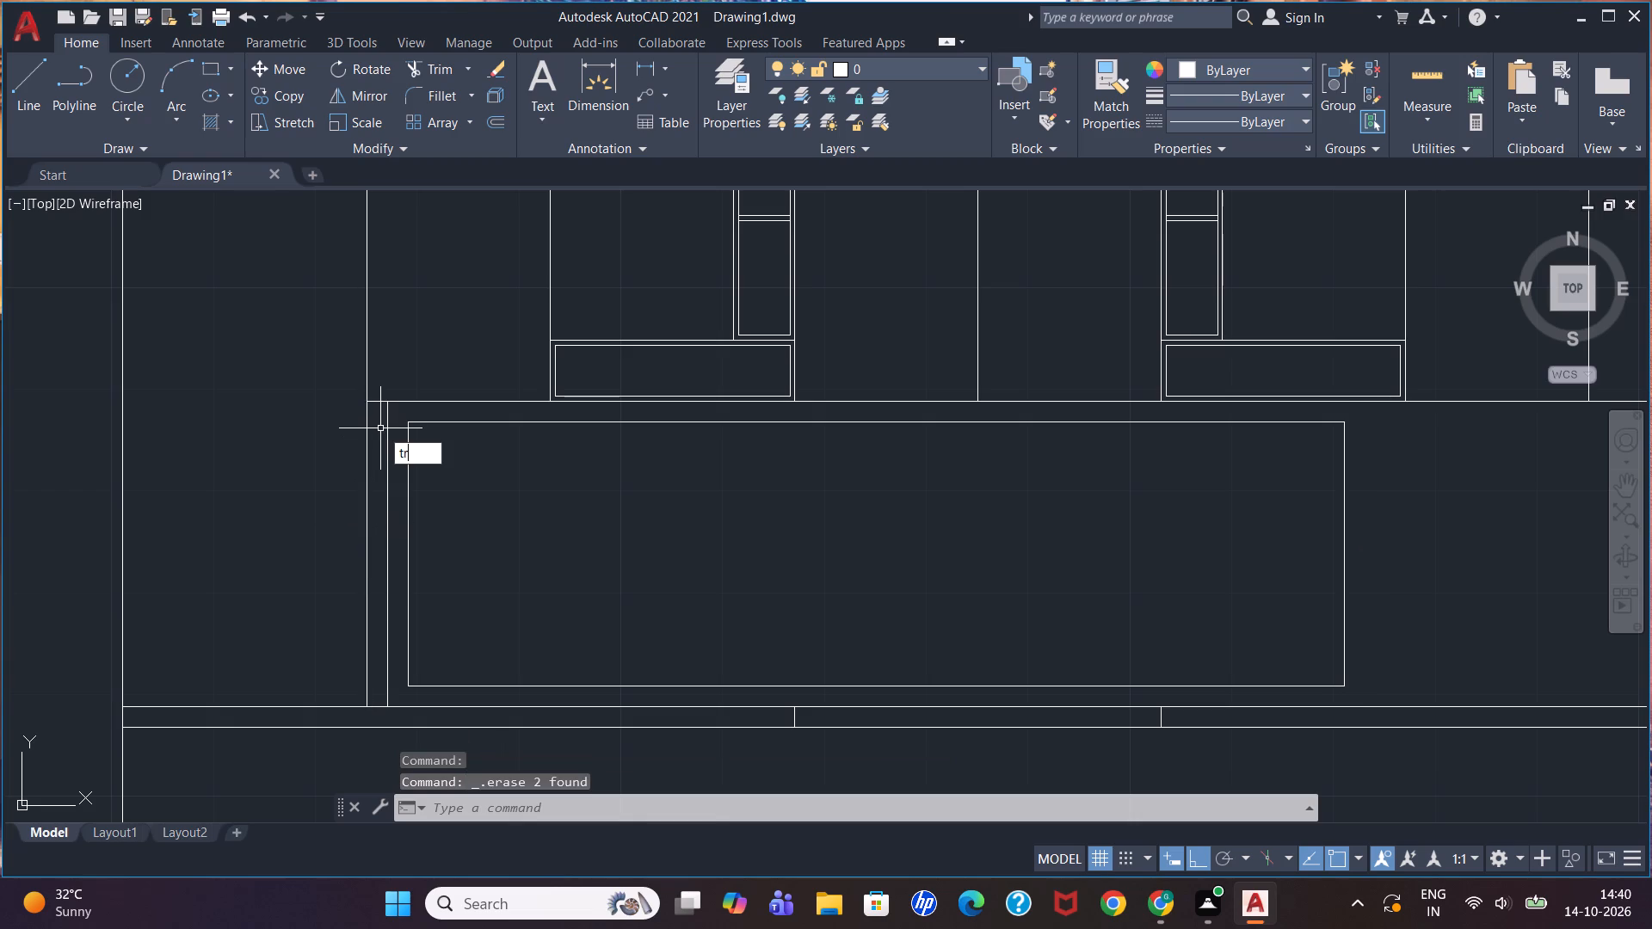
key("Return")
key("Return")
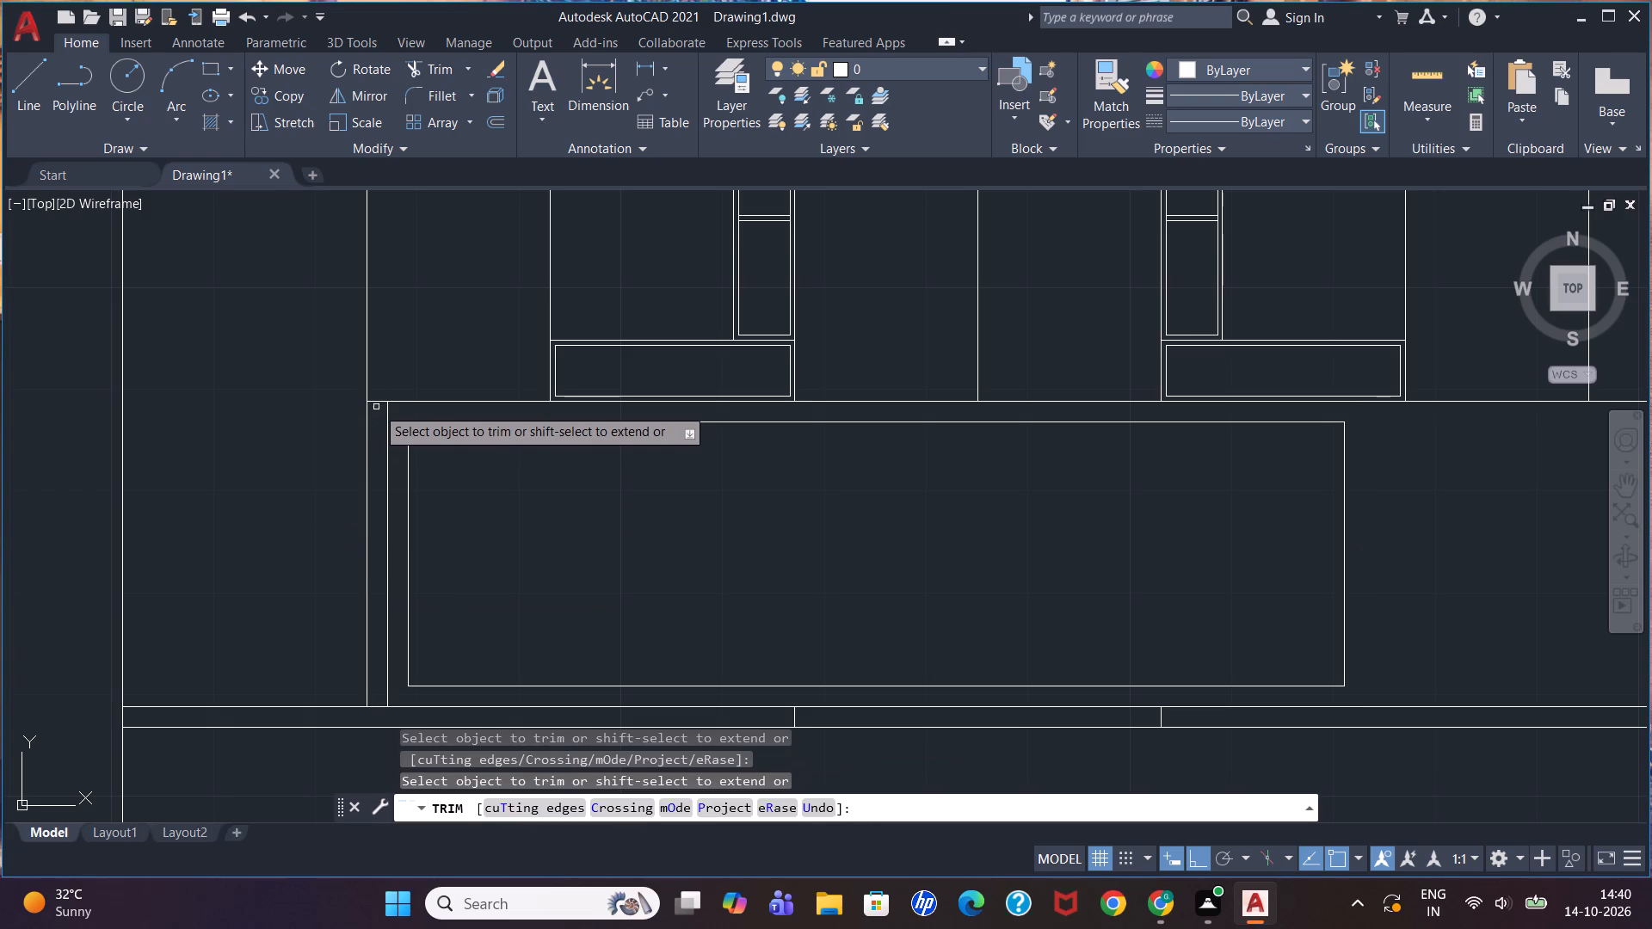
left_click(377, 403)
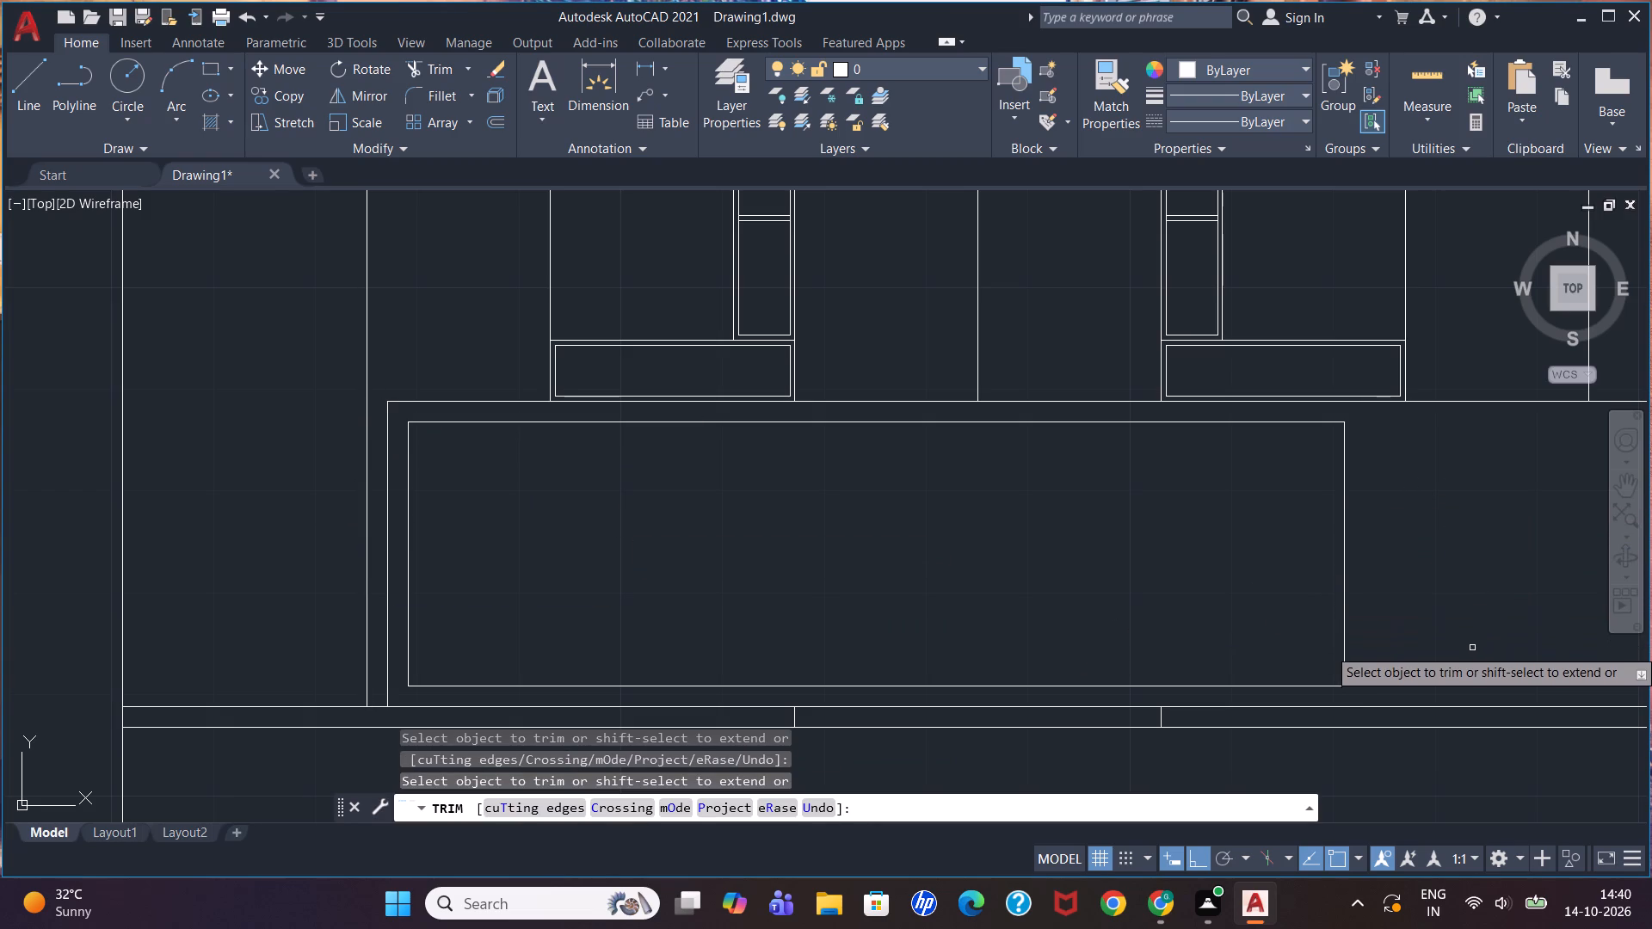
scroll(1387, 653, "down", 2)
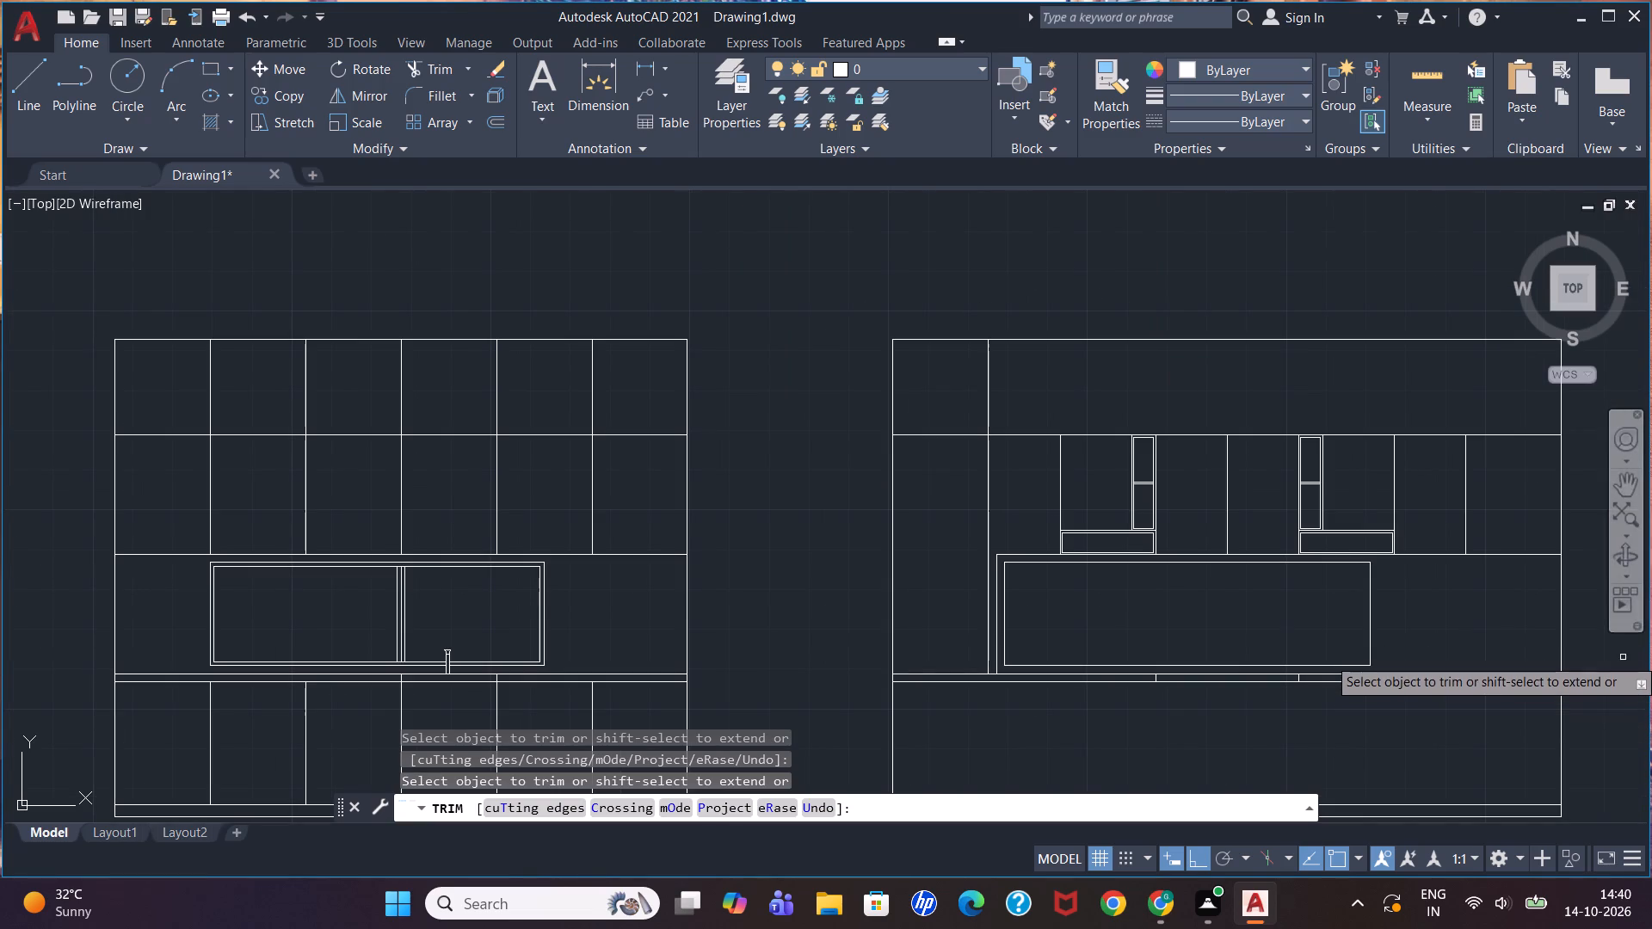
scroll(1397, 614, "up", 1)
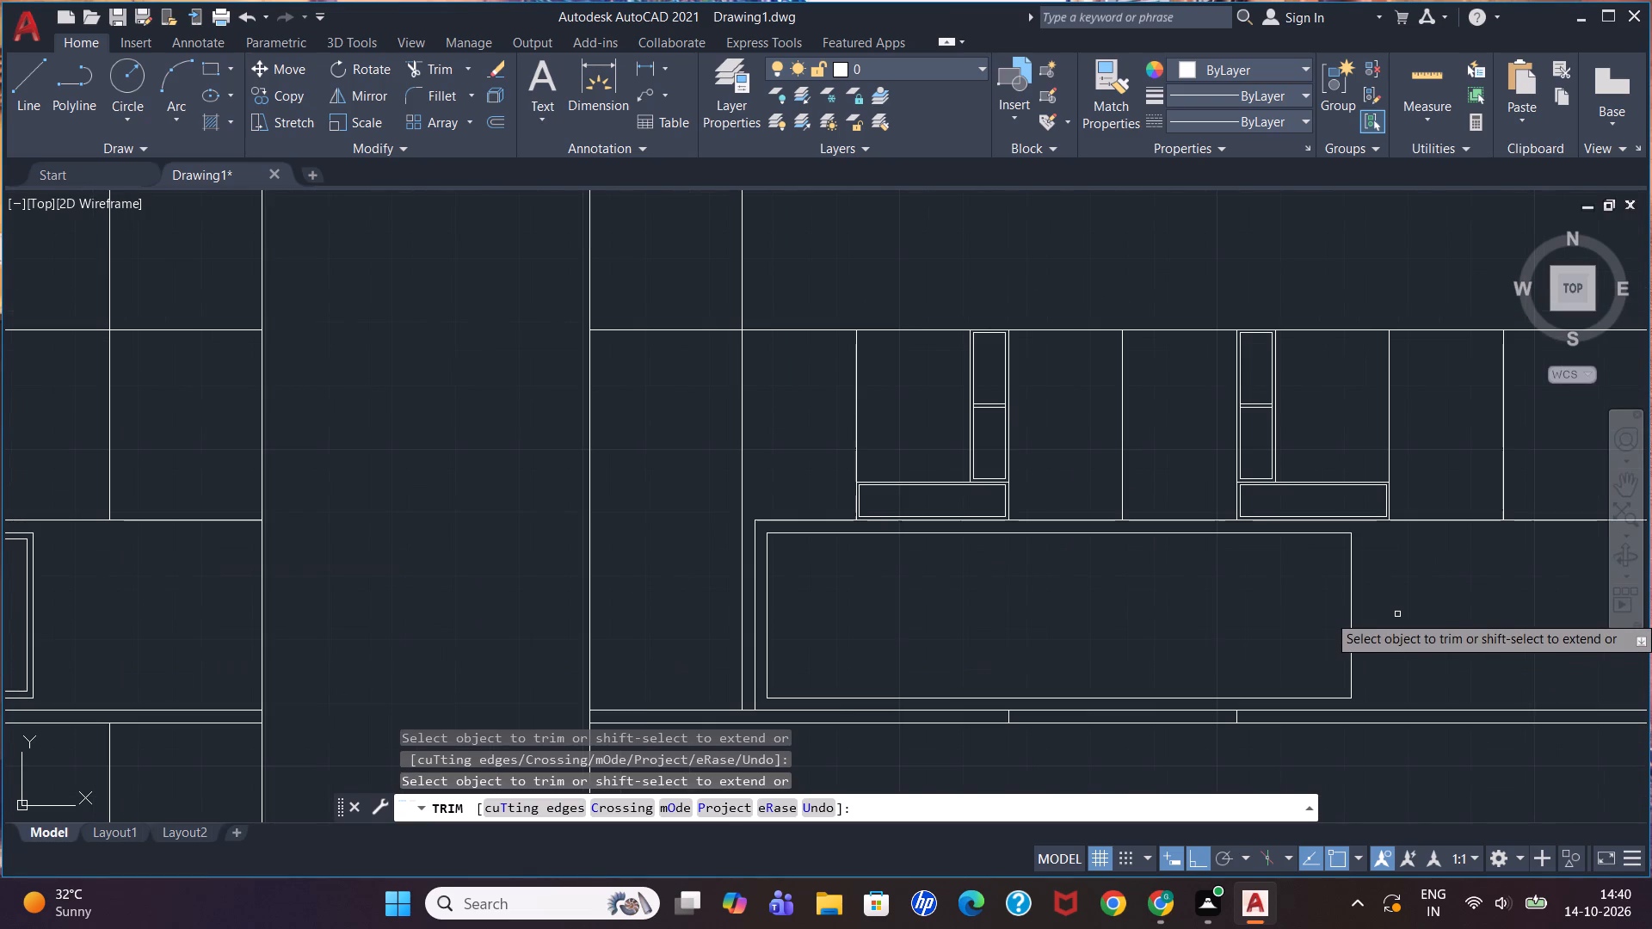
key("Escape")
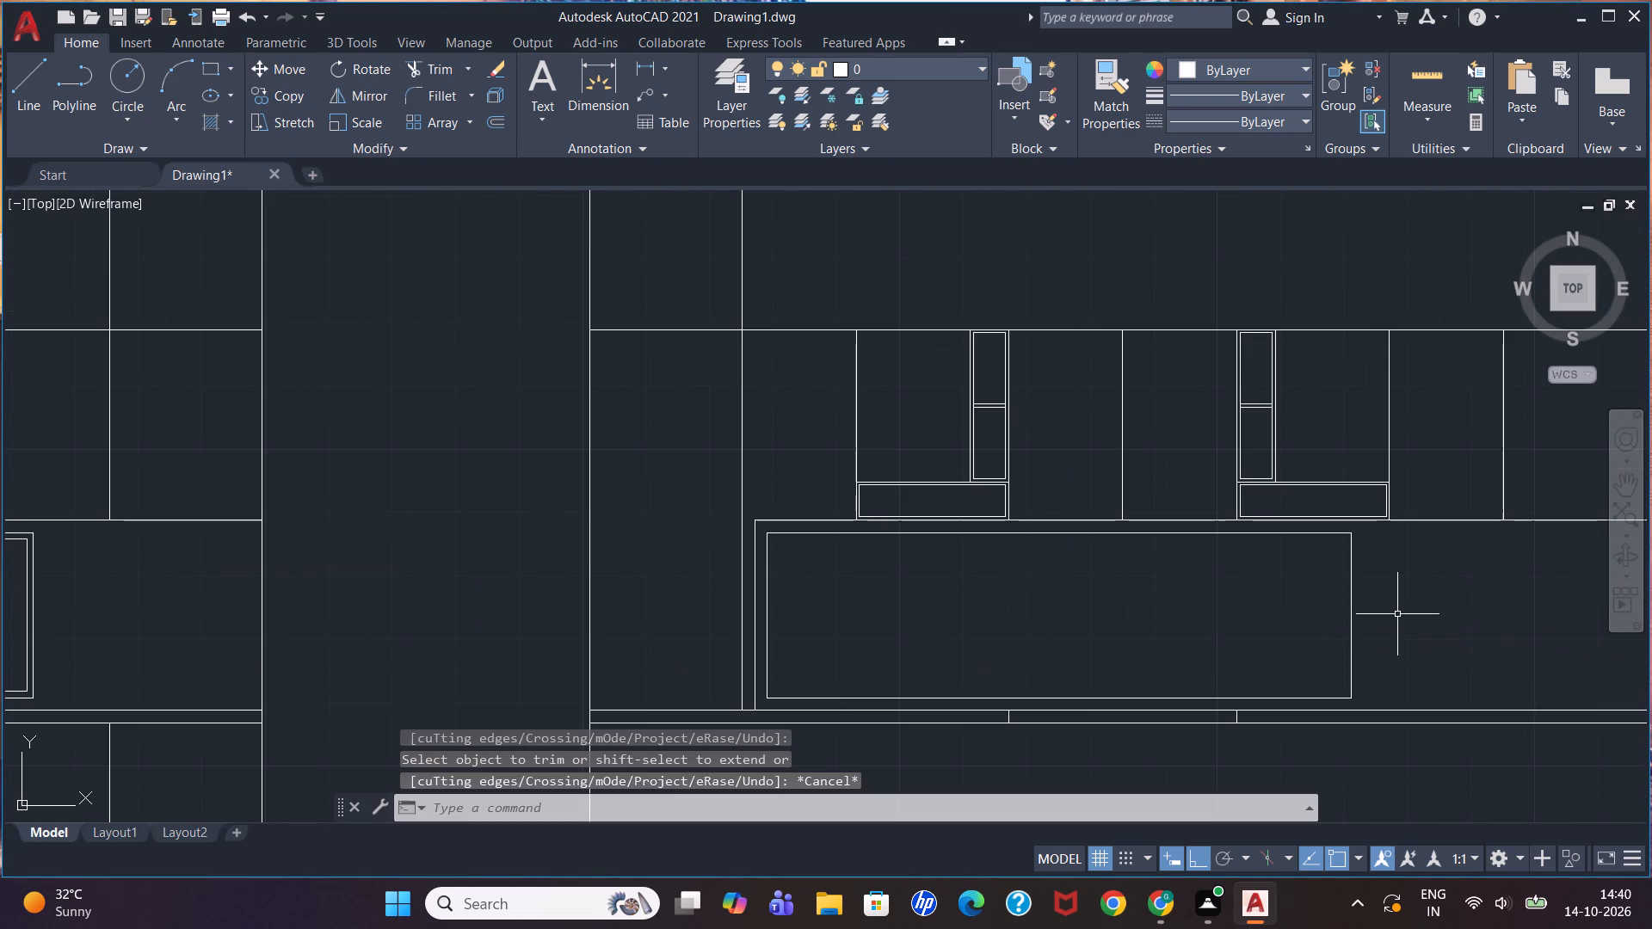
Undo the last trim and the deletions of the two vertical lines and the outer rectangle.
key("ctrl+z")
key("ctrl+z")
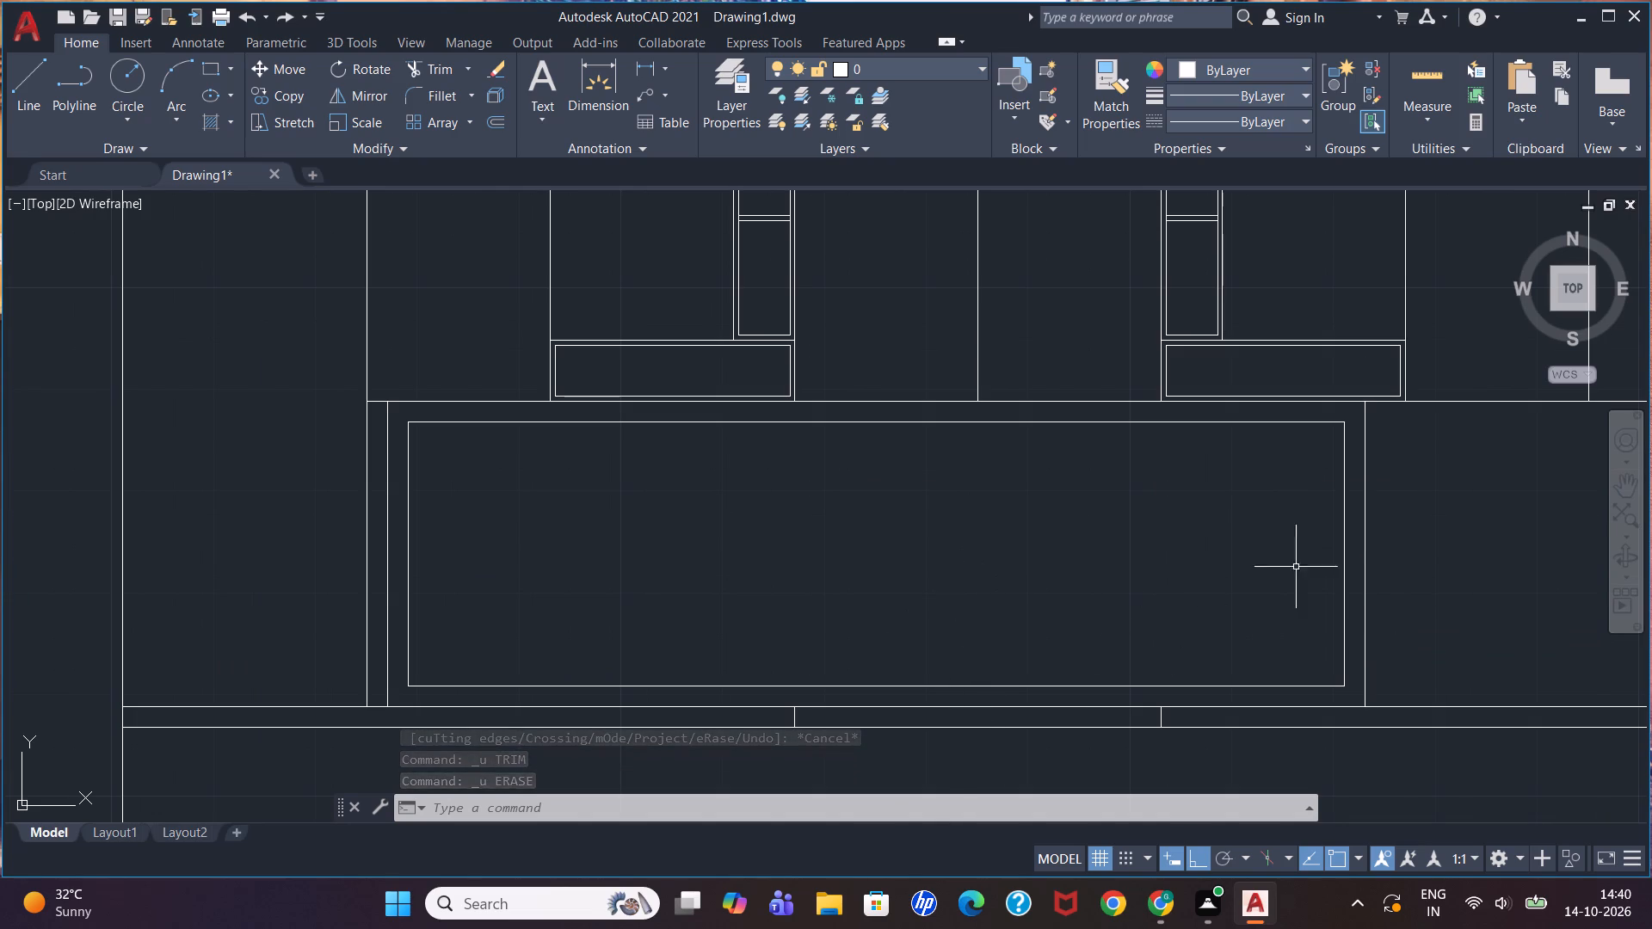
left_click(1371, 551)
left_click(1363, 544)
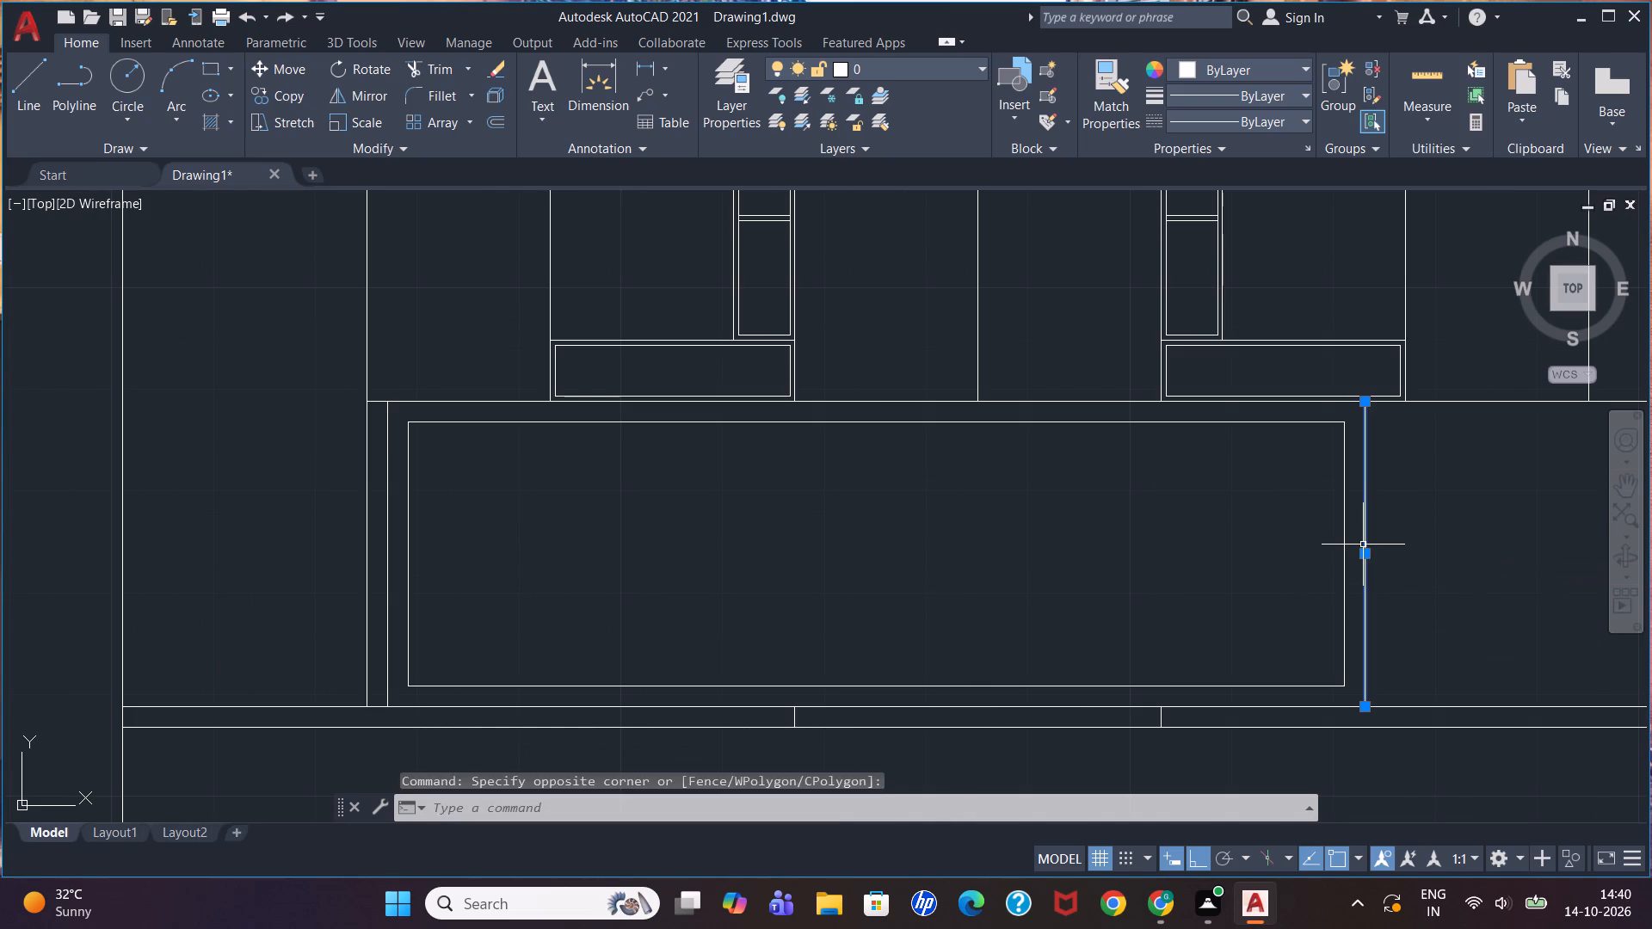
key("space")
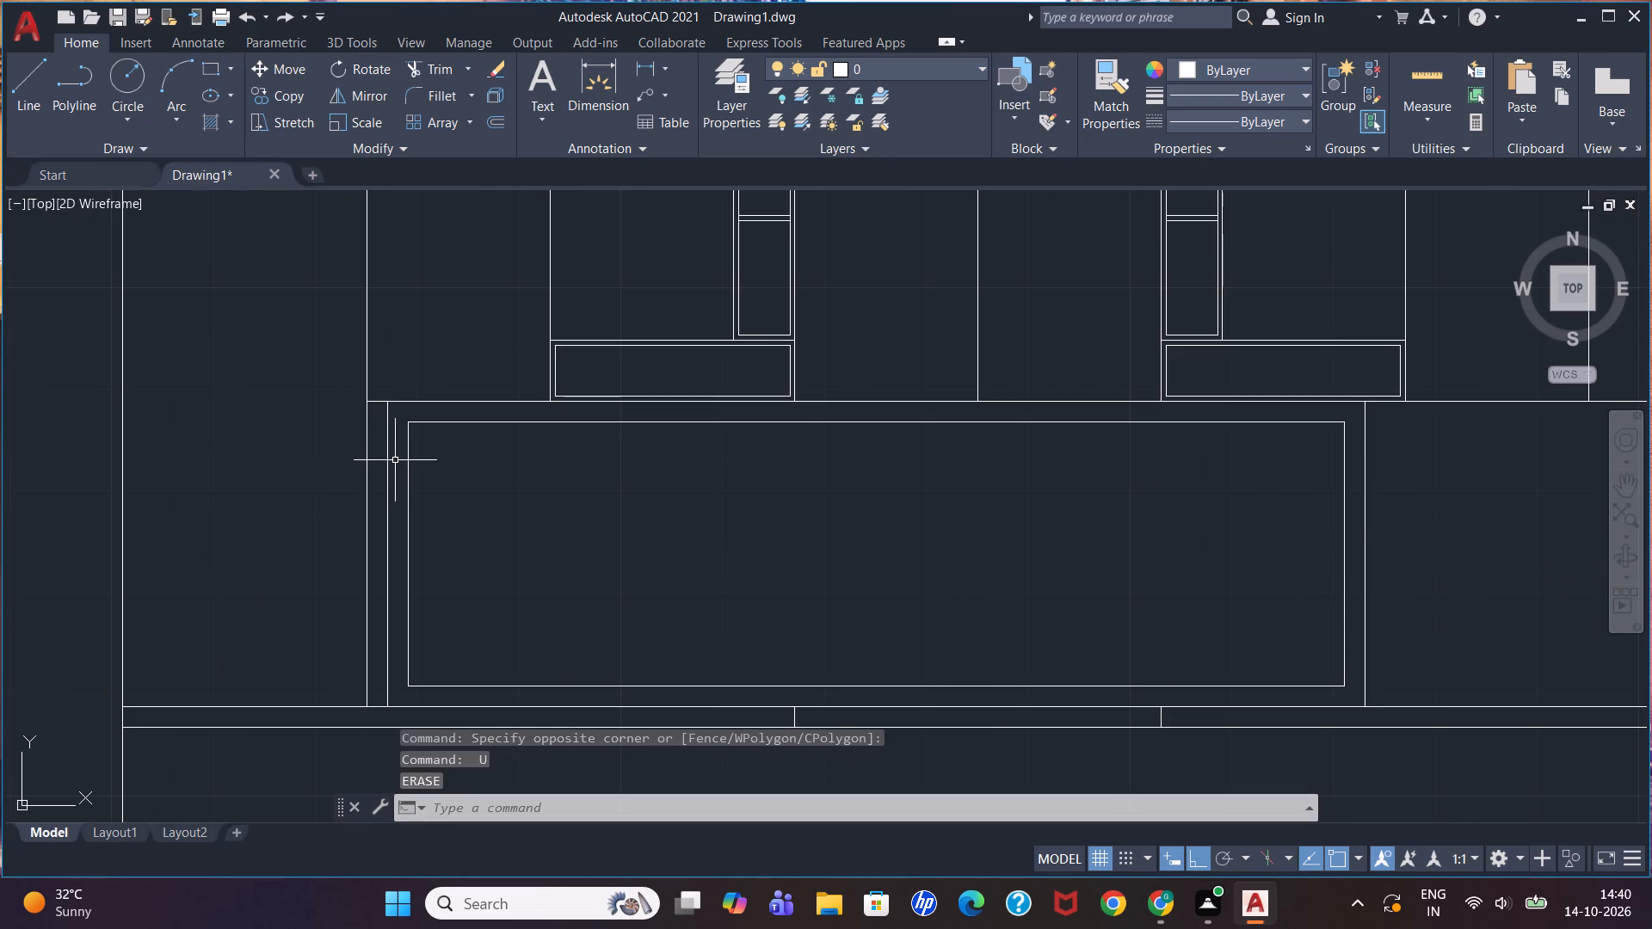
Trim the cabinets' bottom line and the countertop's top line in the 2" gap between the tall unit and the opening.
key("t")
key("r")
key("Return")
key("Return")
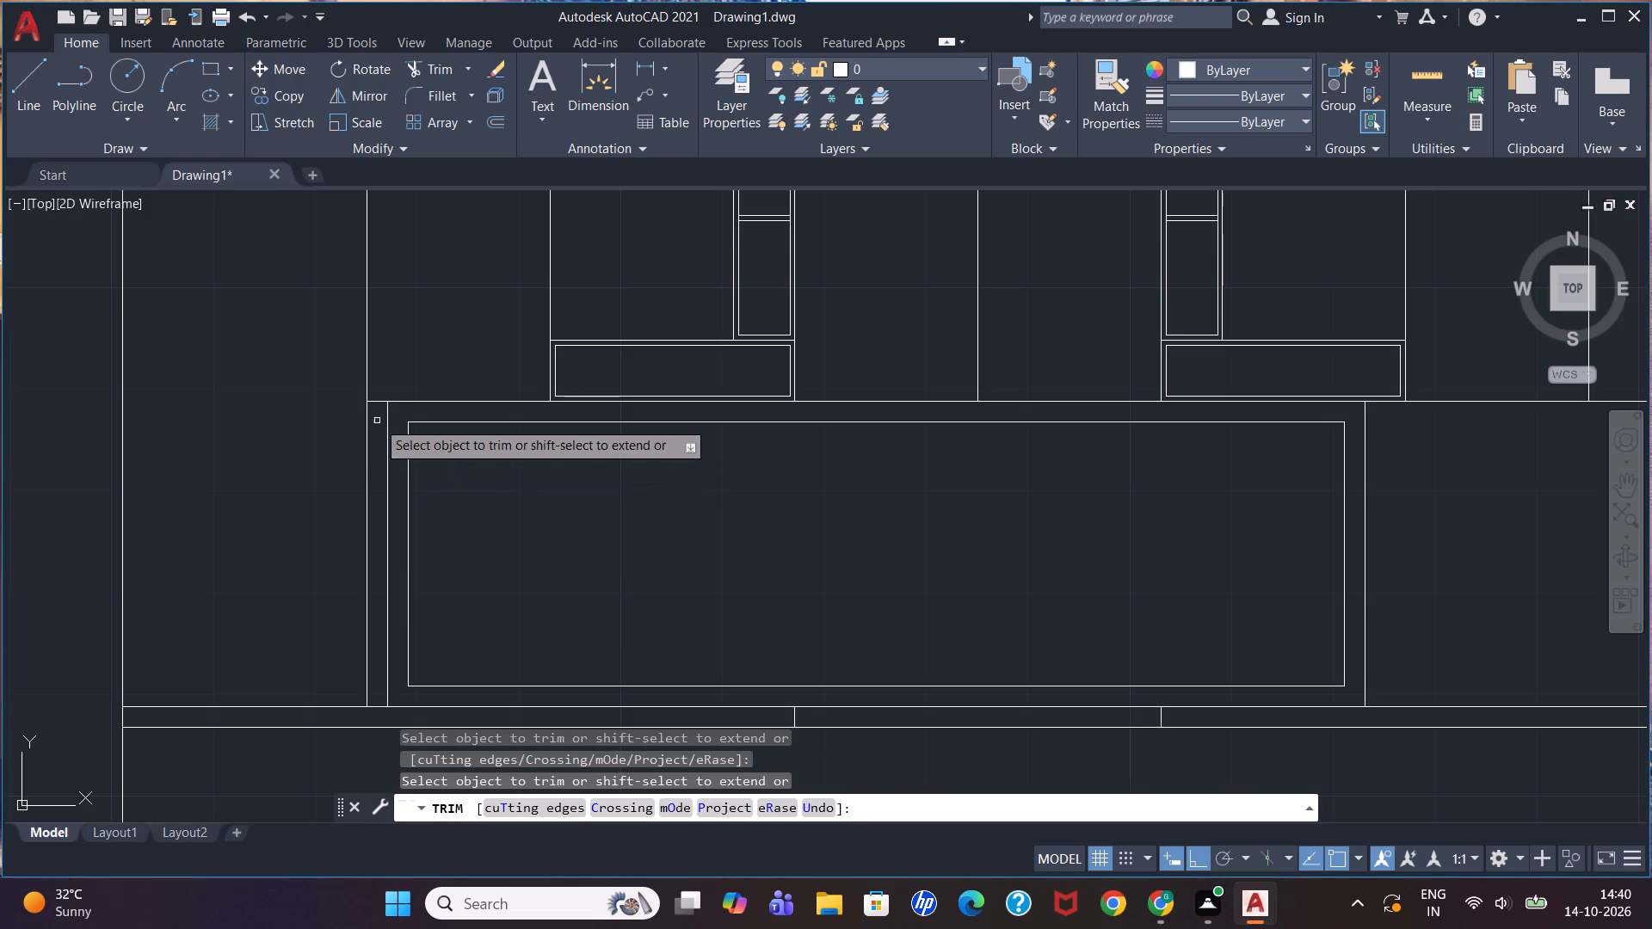
left_click(375, 401)
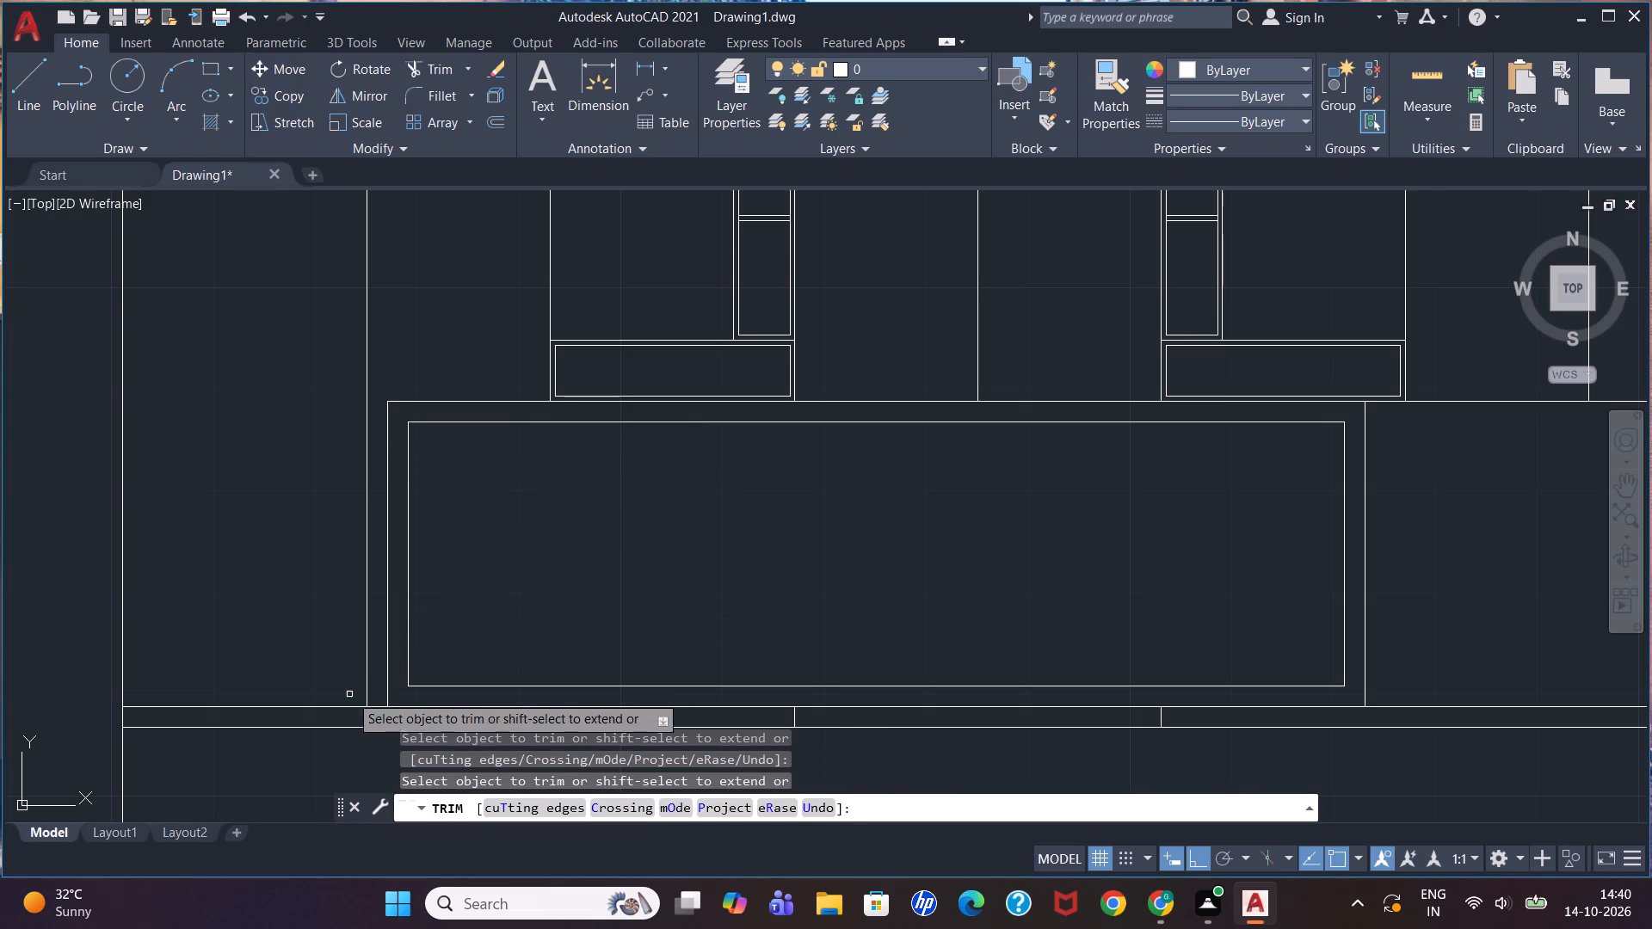
left_click(373, 706)
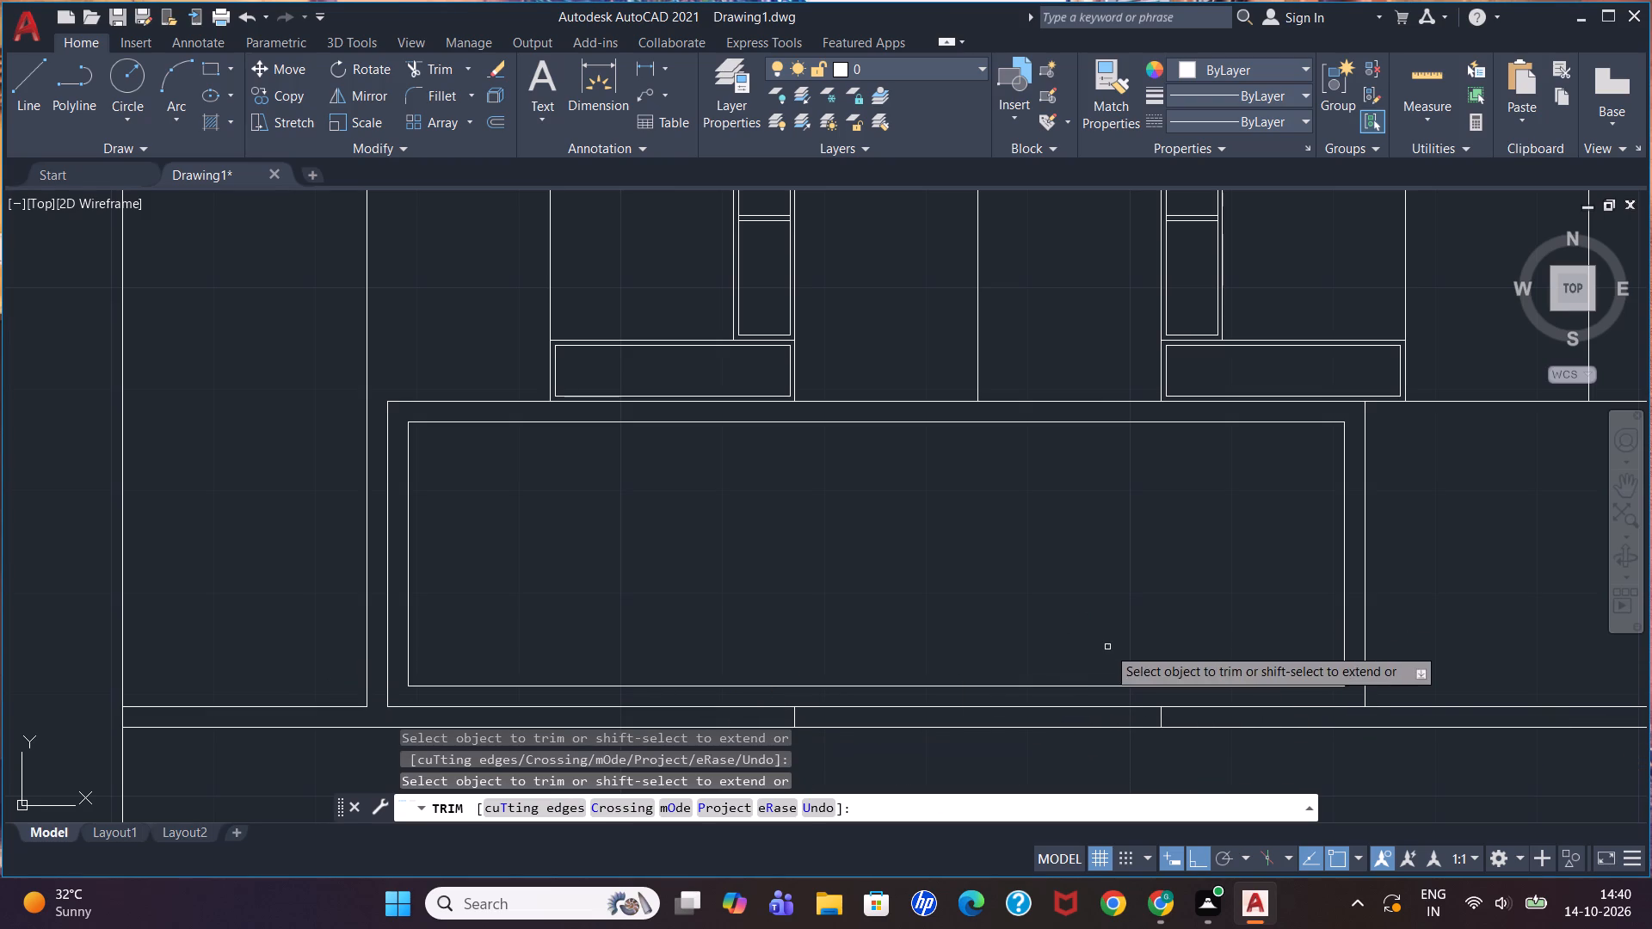
Trim away both overlapping vertical edges on the opening's tall-unit side and one overlapping edge on its far side.
scroll(1267, 651, "down", 2)
scroll(1261, 664, "up", 1)
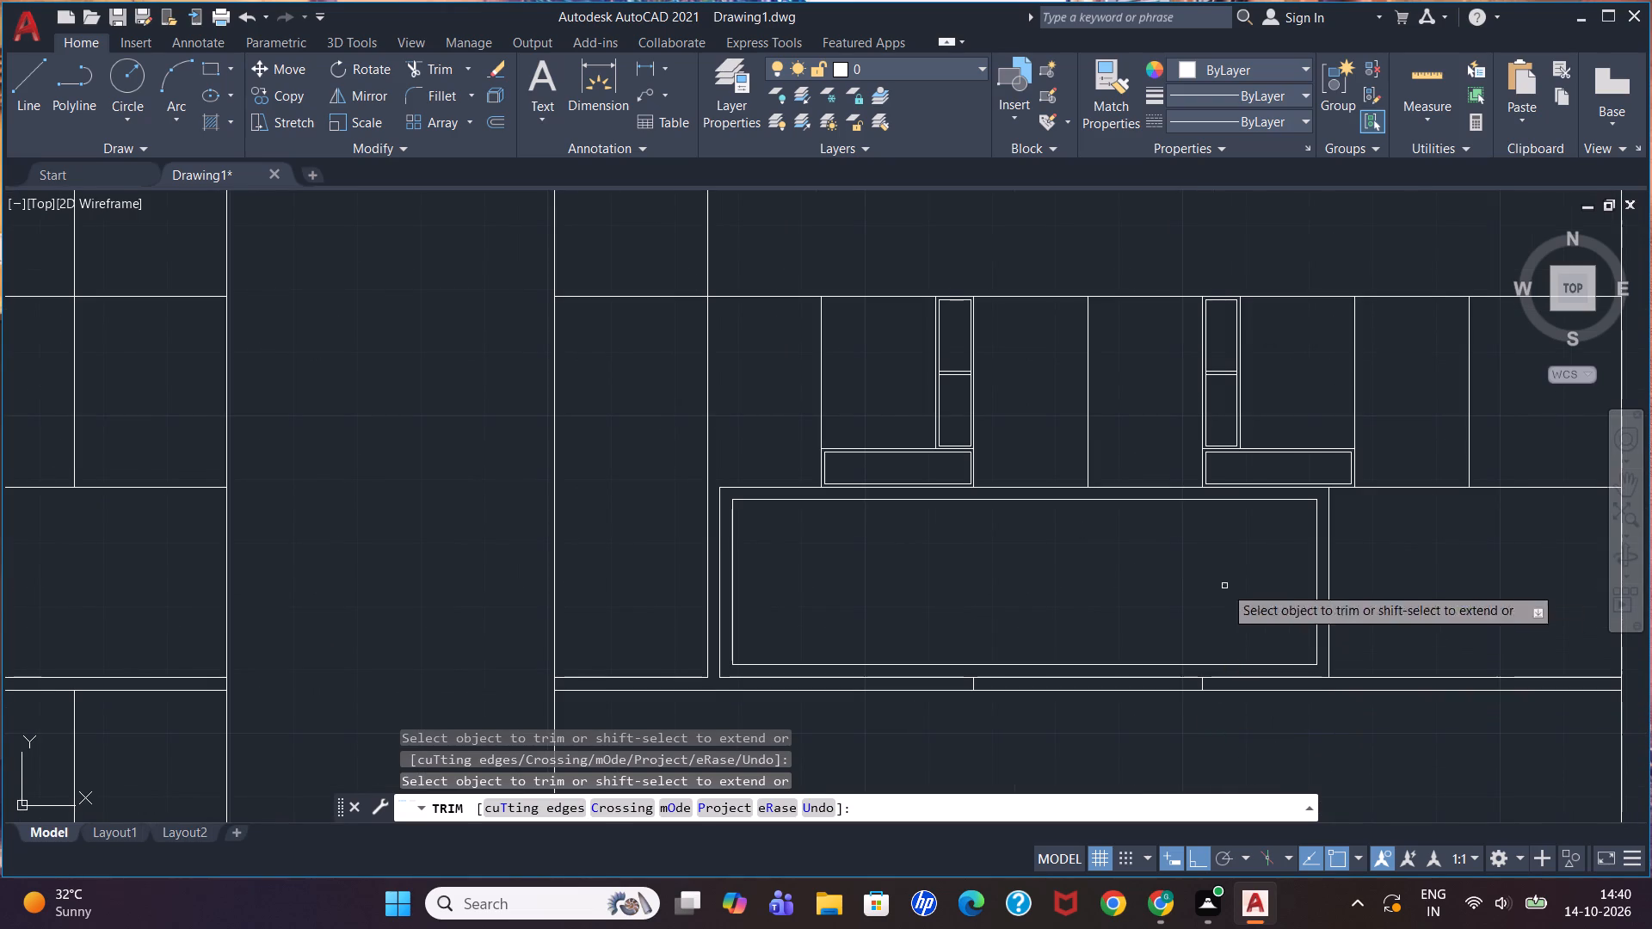
left_click(720, 544)
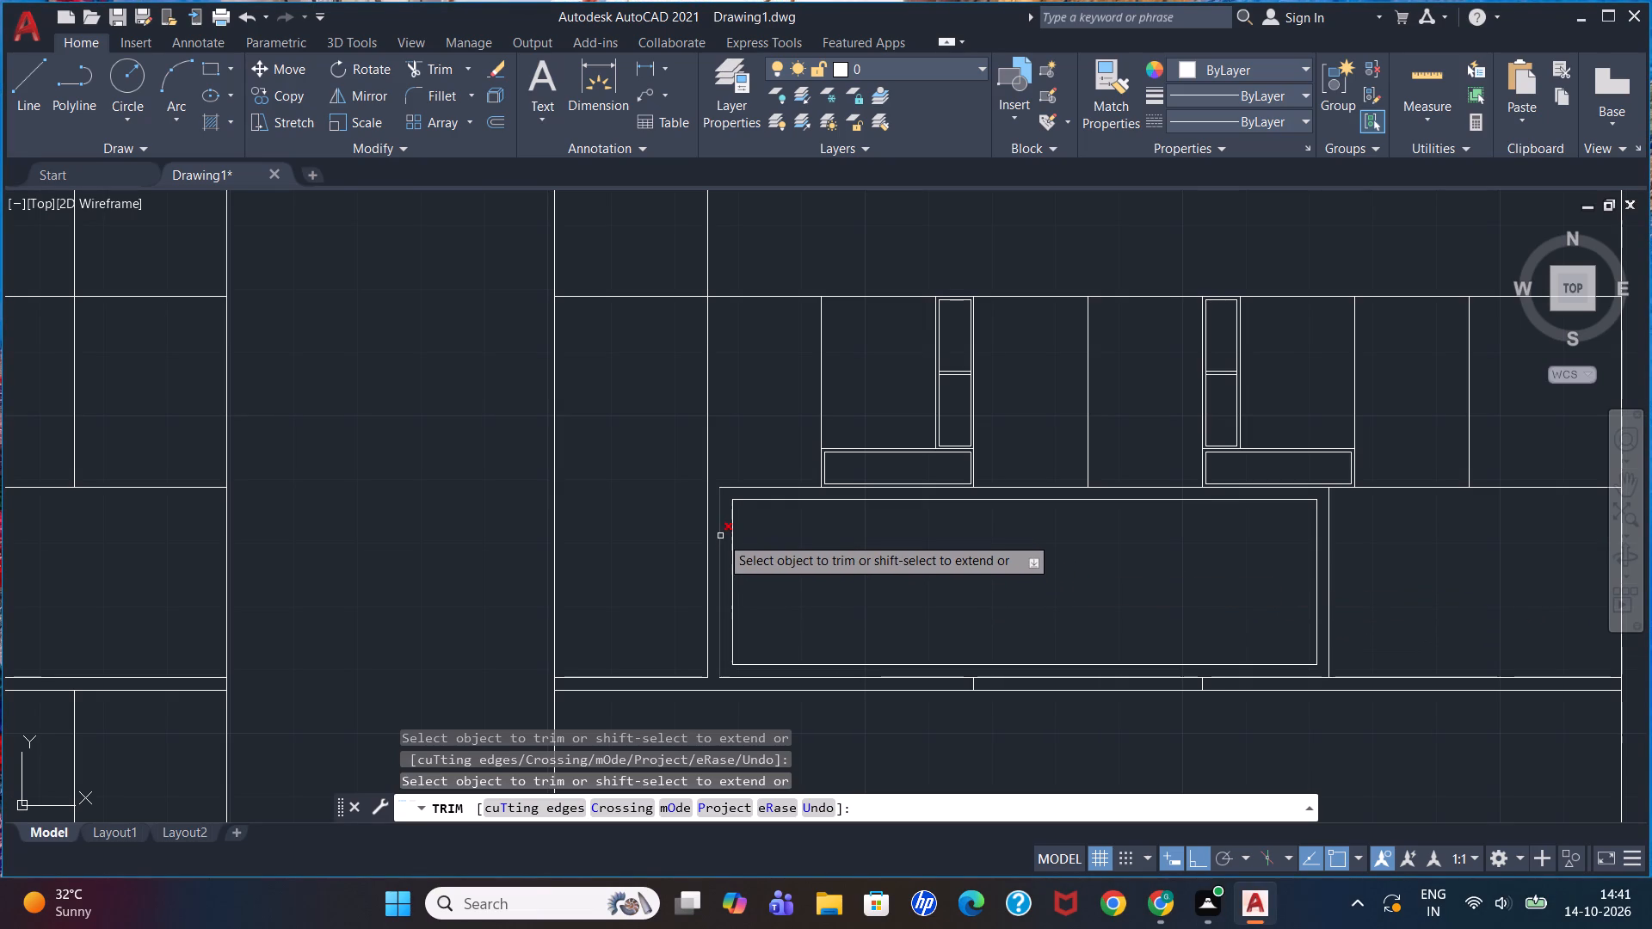
left_click(720, 536)
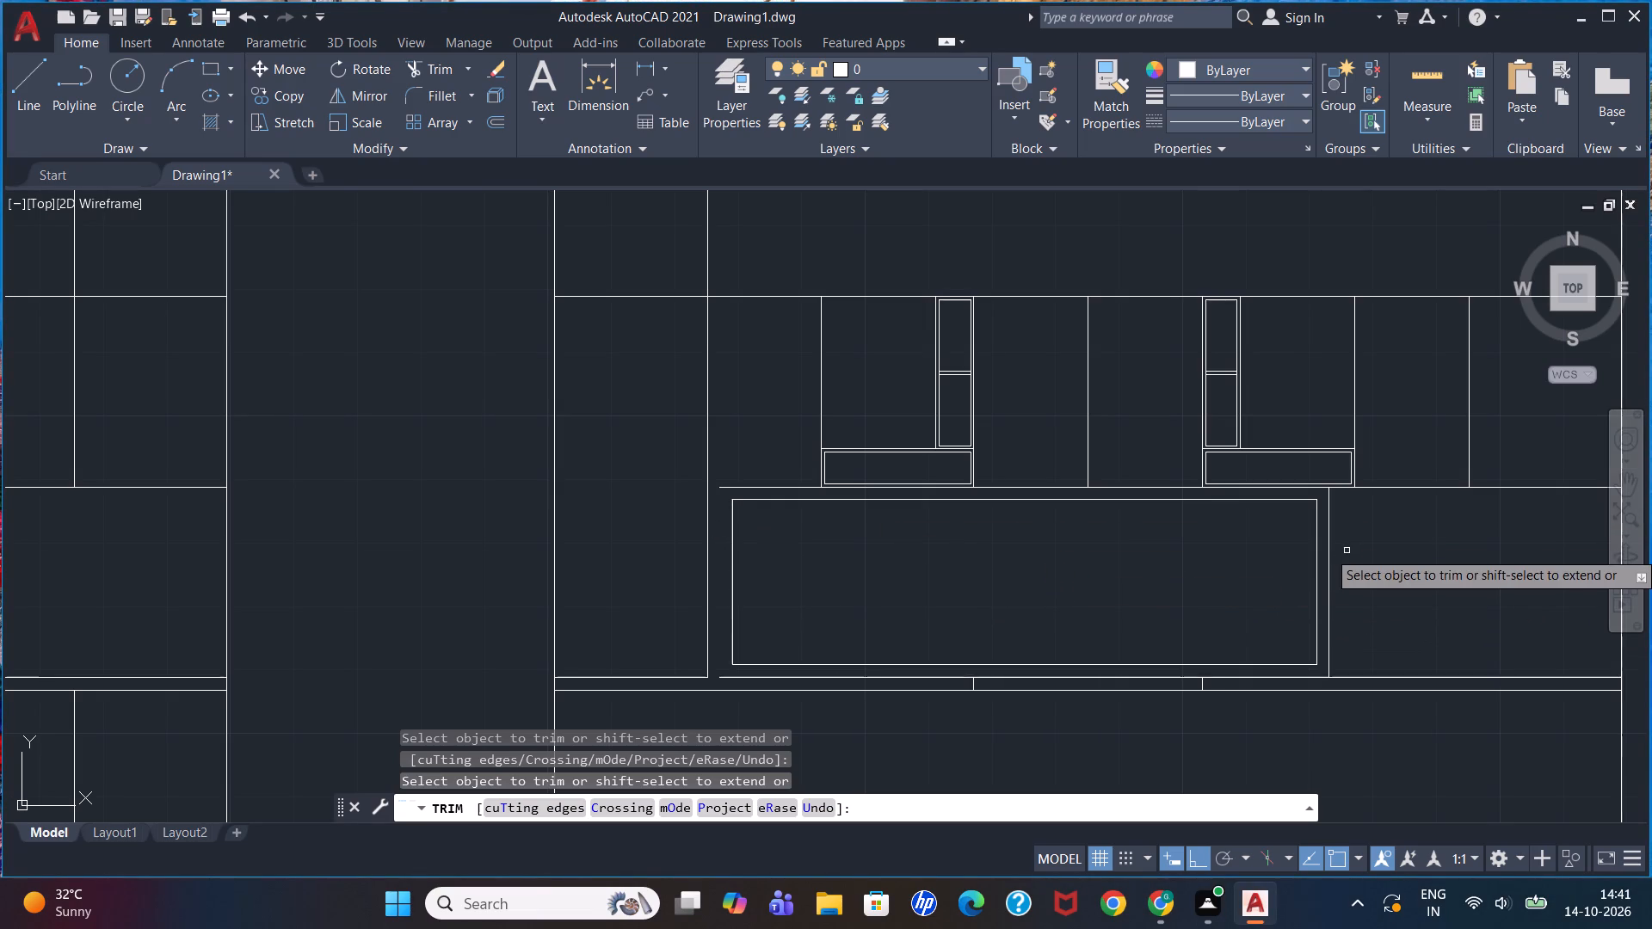
left_click(1328, 553)
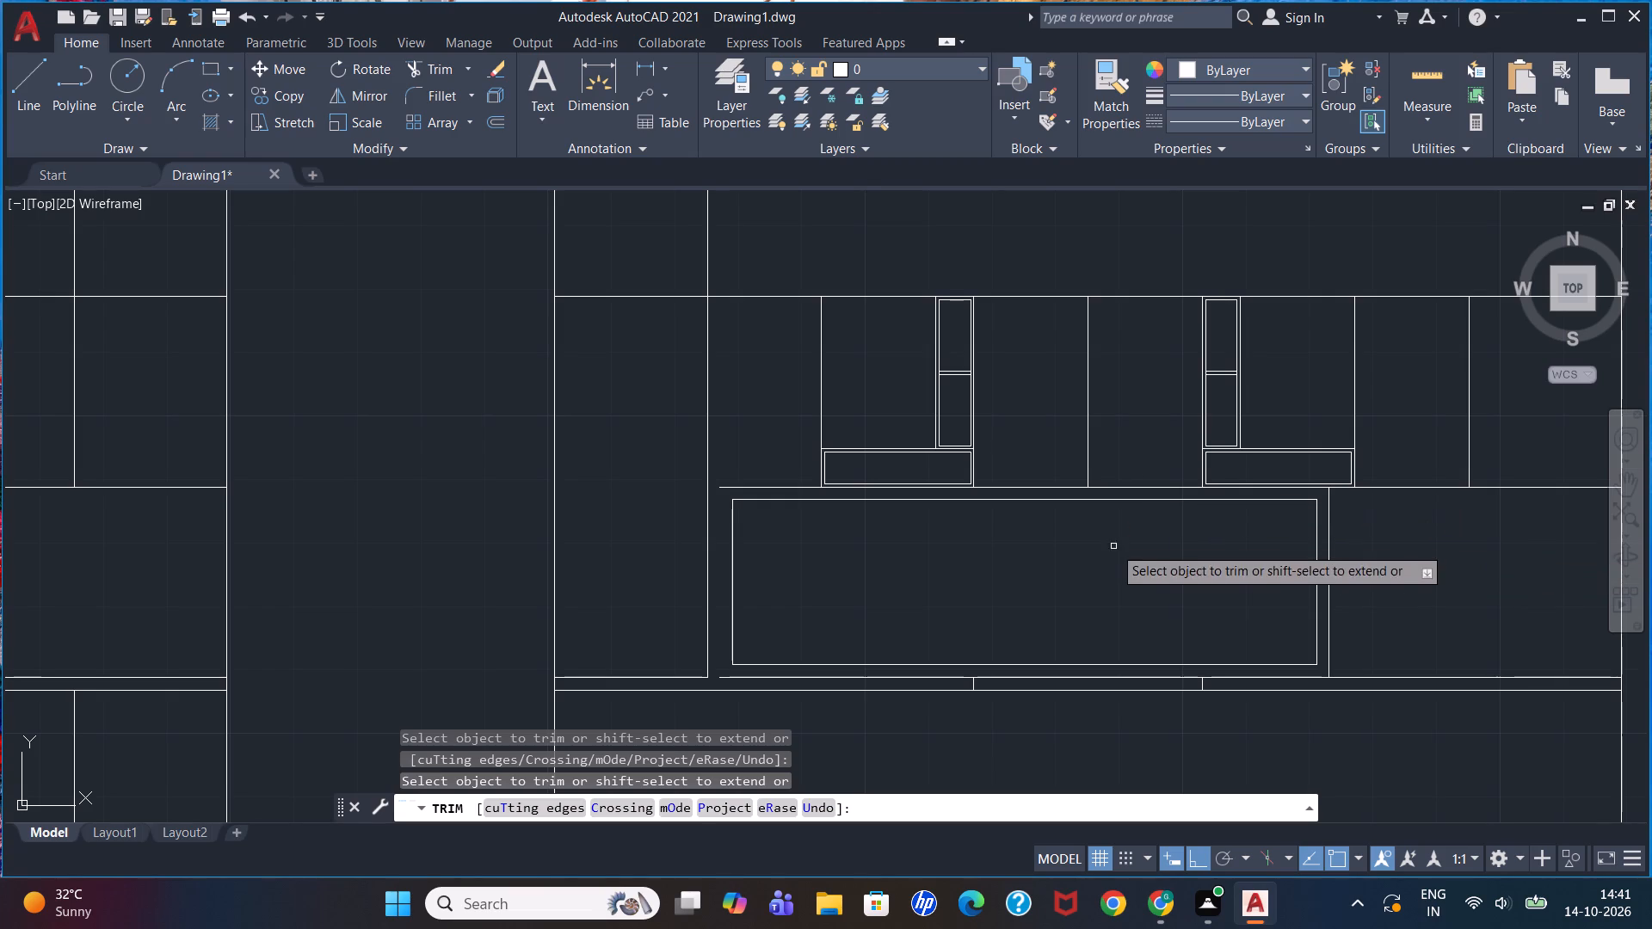
key("Escape")
key("Escape")
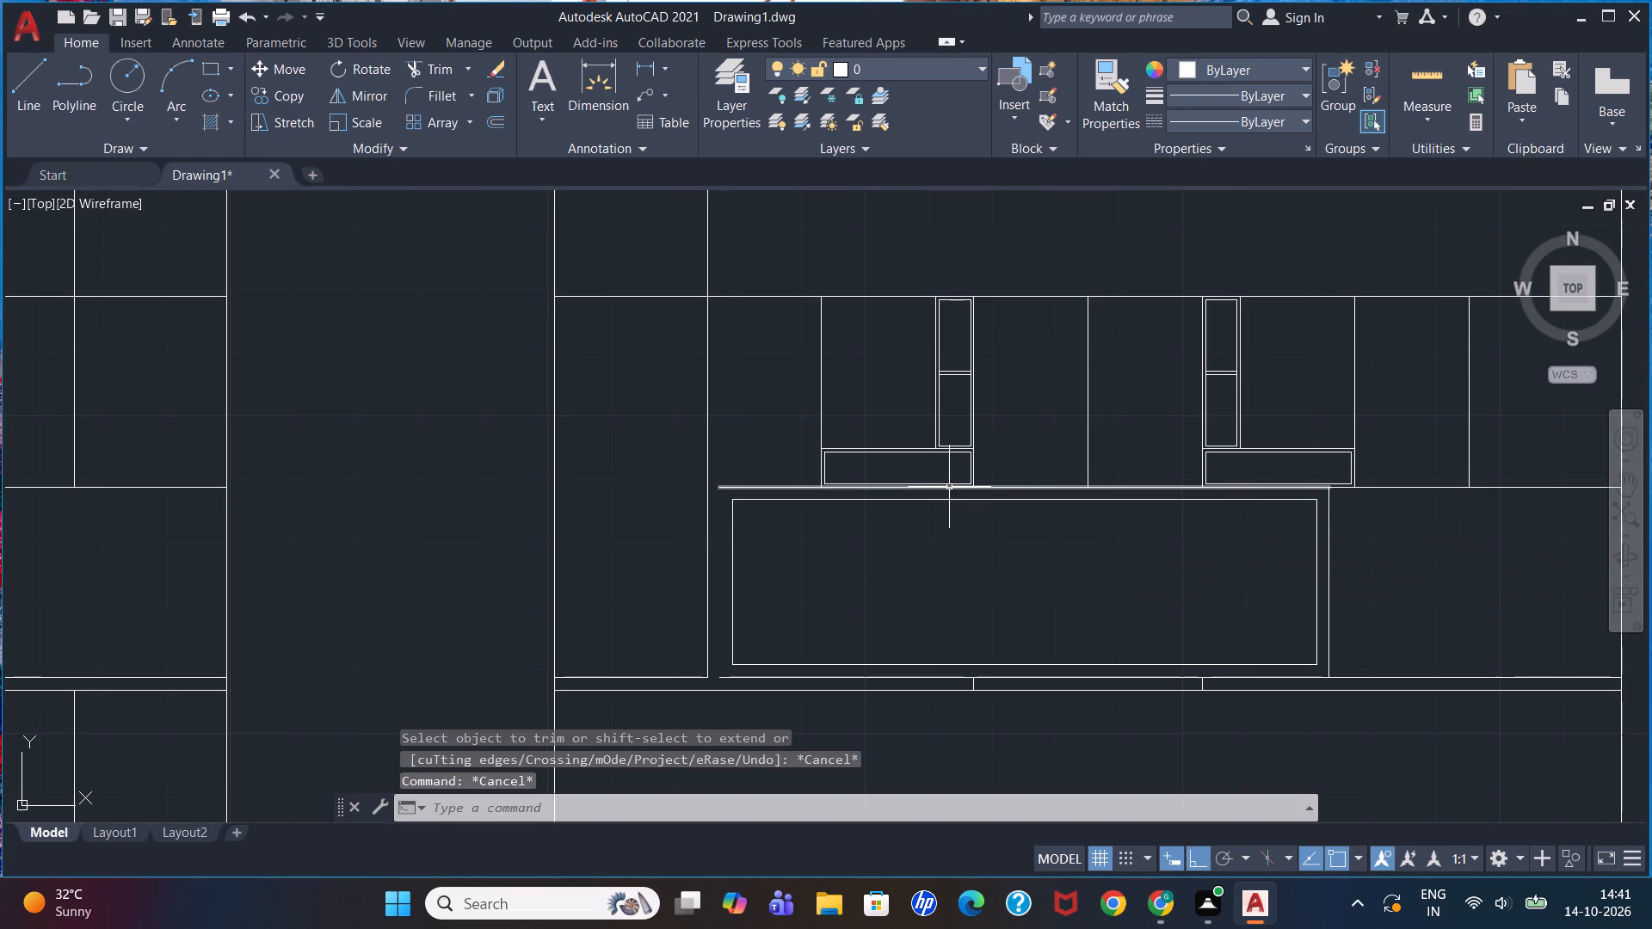
Delete the overlapping edges of the opening's outer outline along the cabinets' bottom line and the countertop's top line.
left_click(949, 487)
key("Delete")
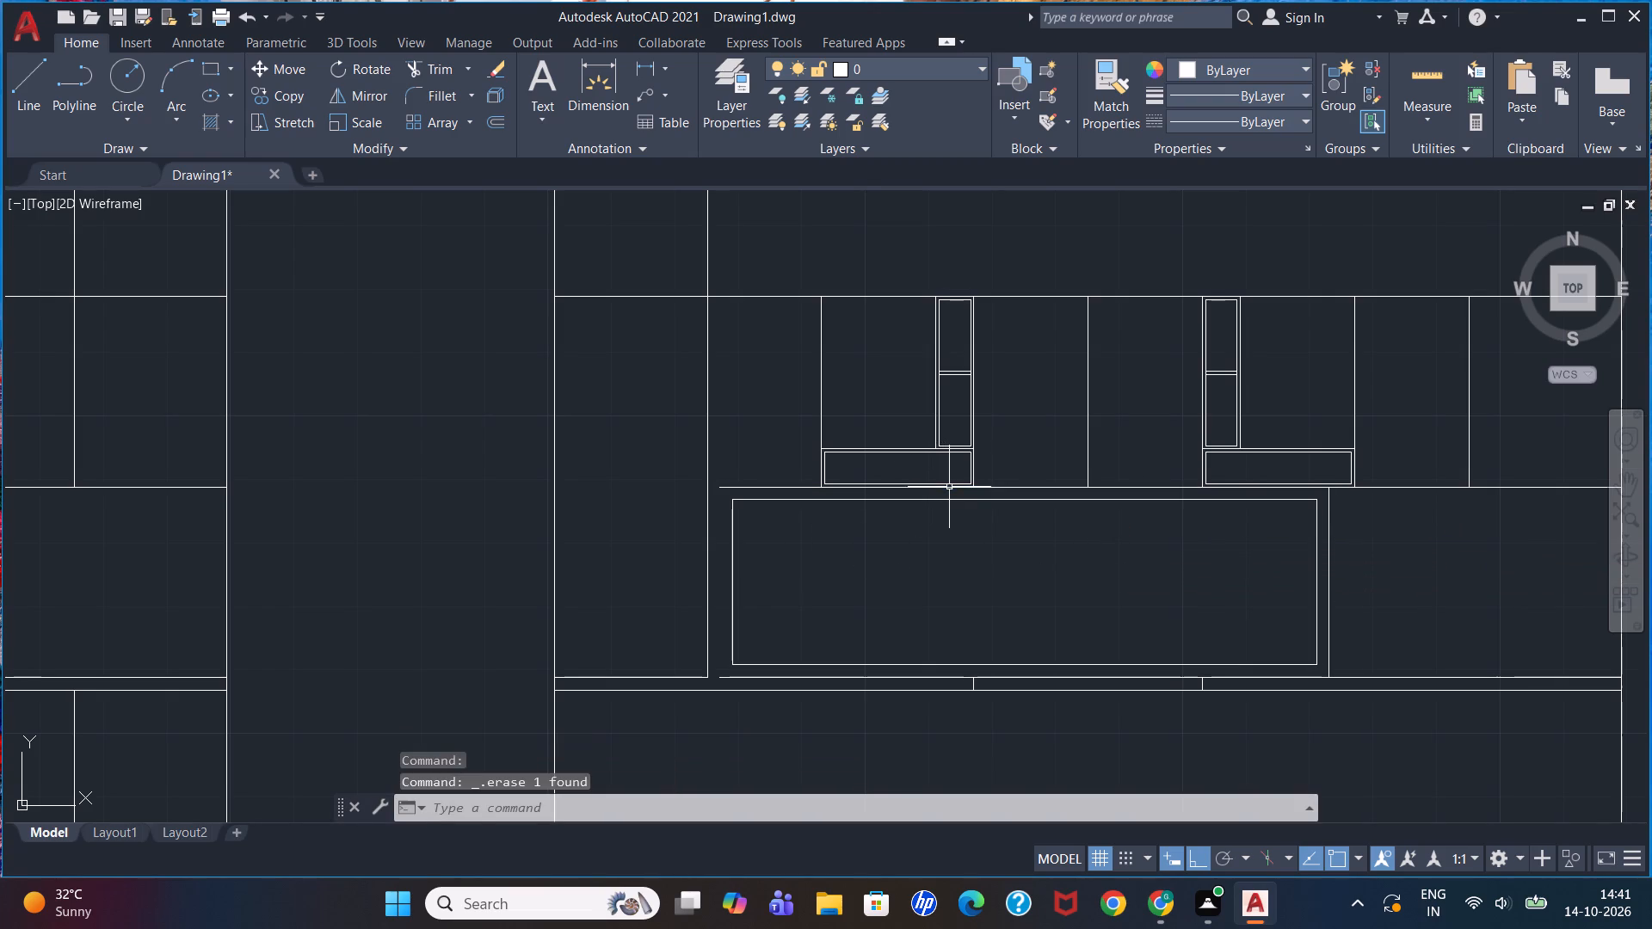
left_click(1023, 677)
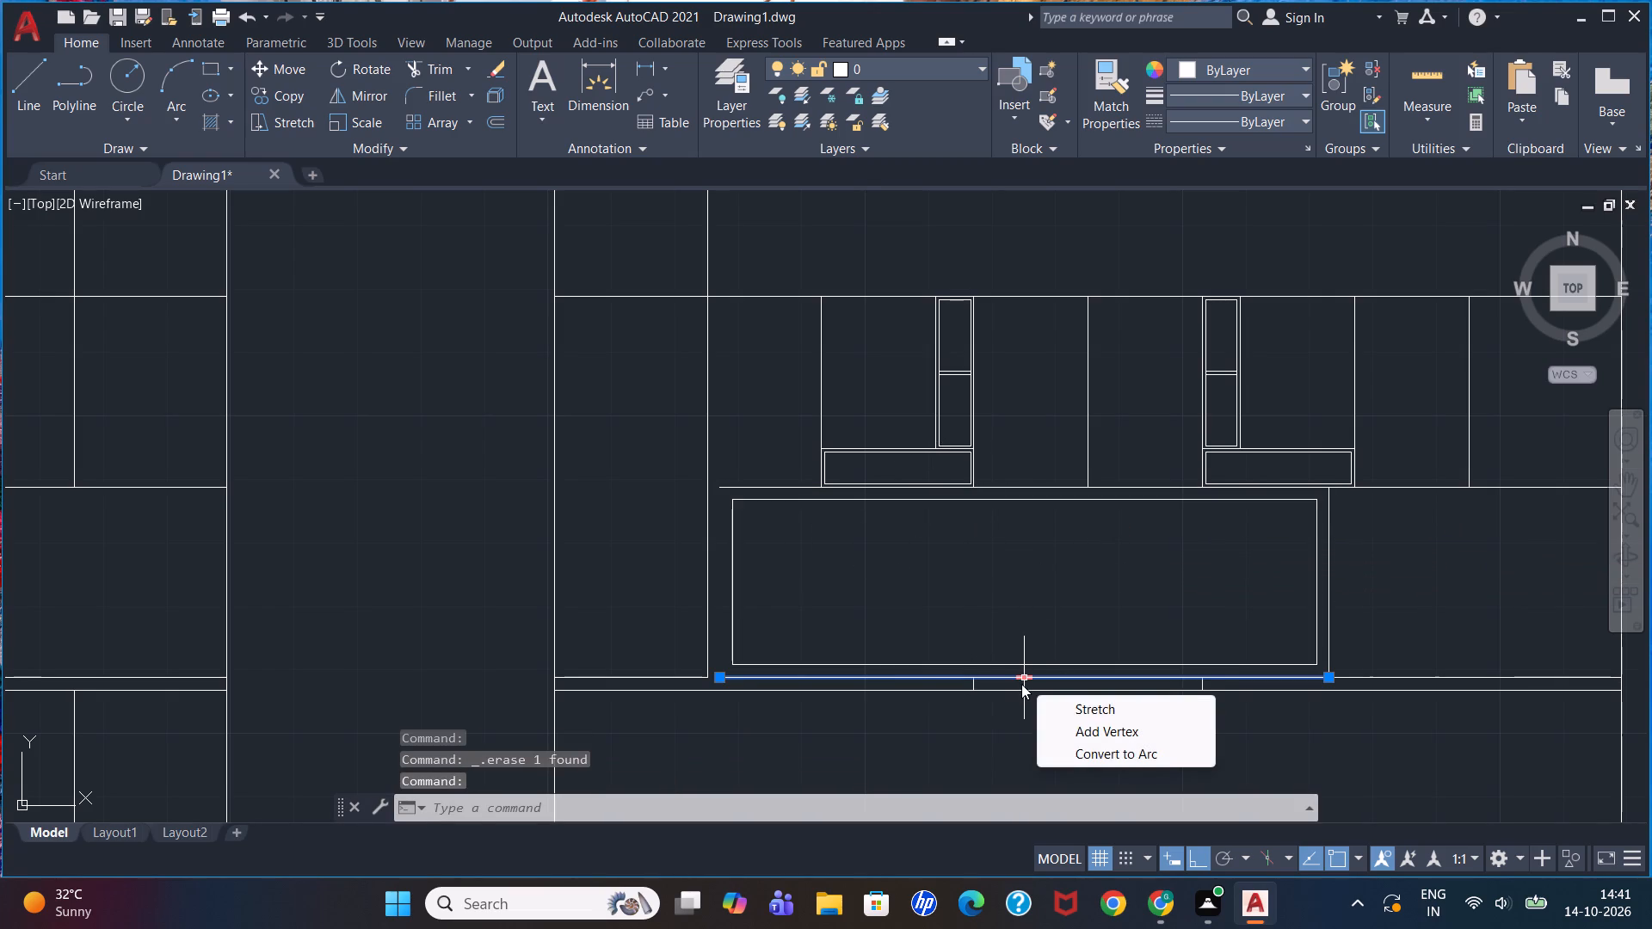
key("Delete")
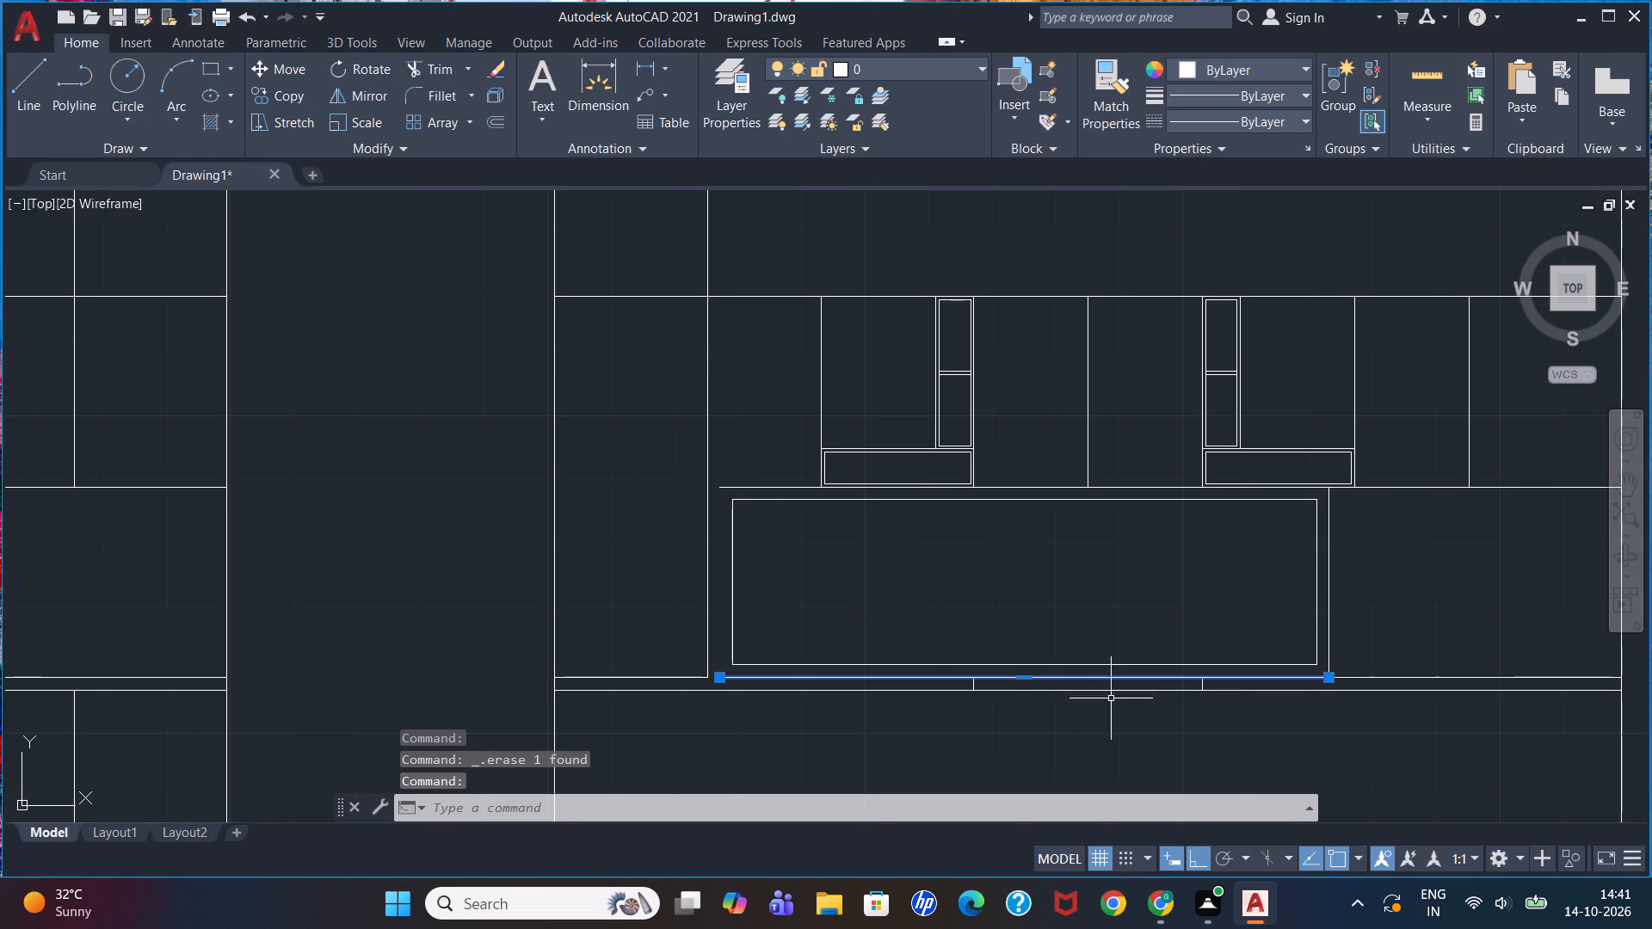
key("Delete")
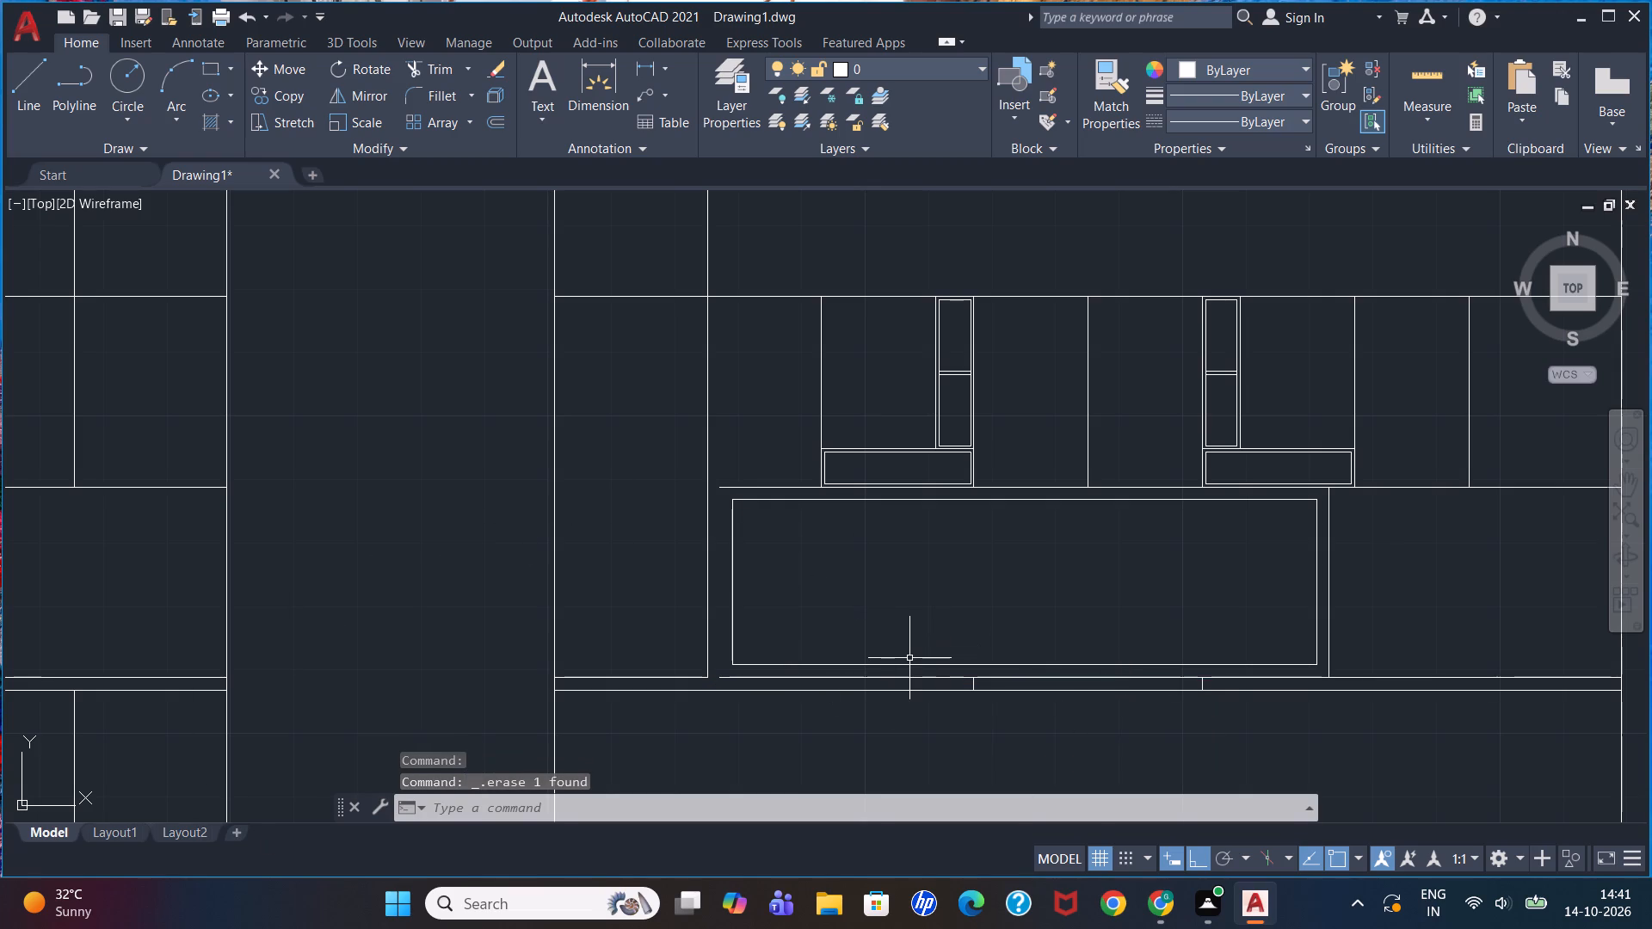
Extend the countertop's top line and the upper cabinets' bottom line across the gap to the tall unit's side.
type("ex")
key("Return")
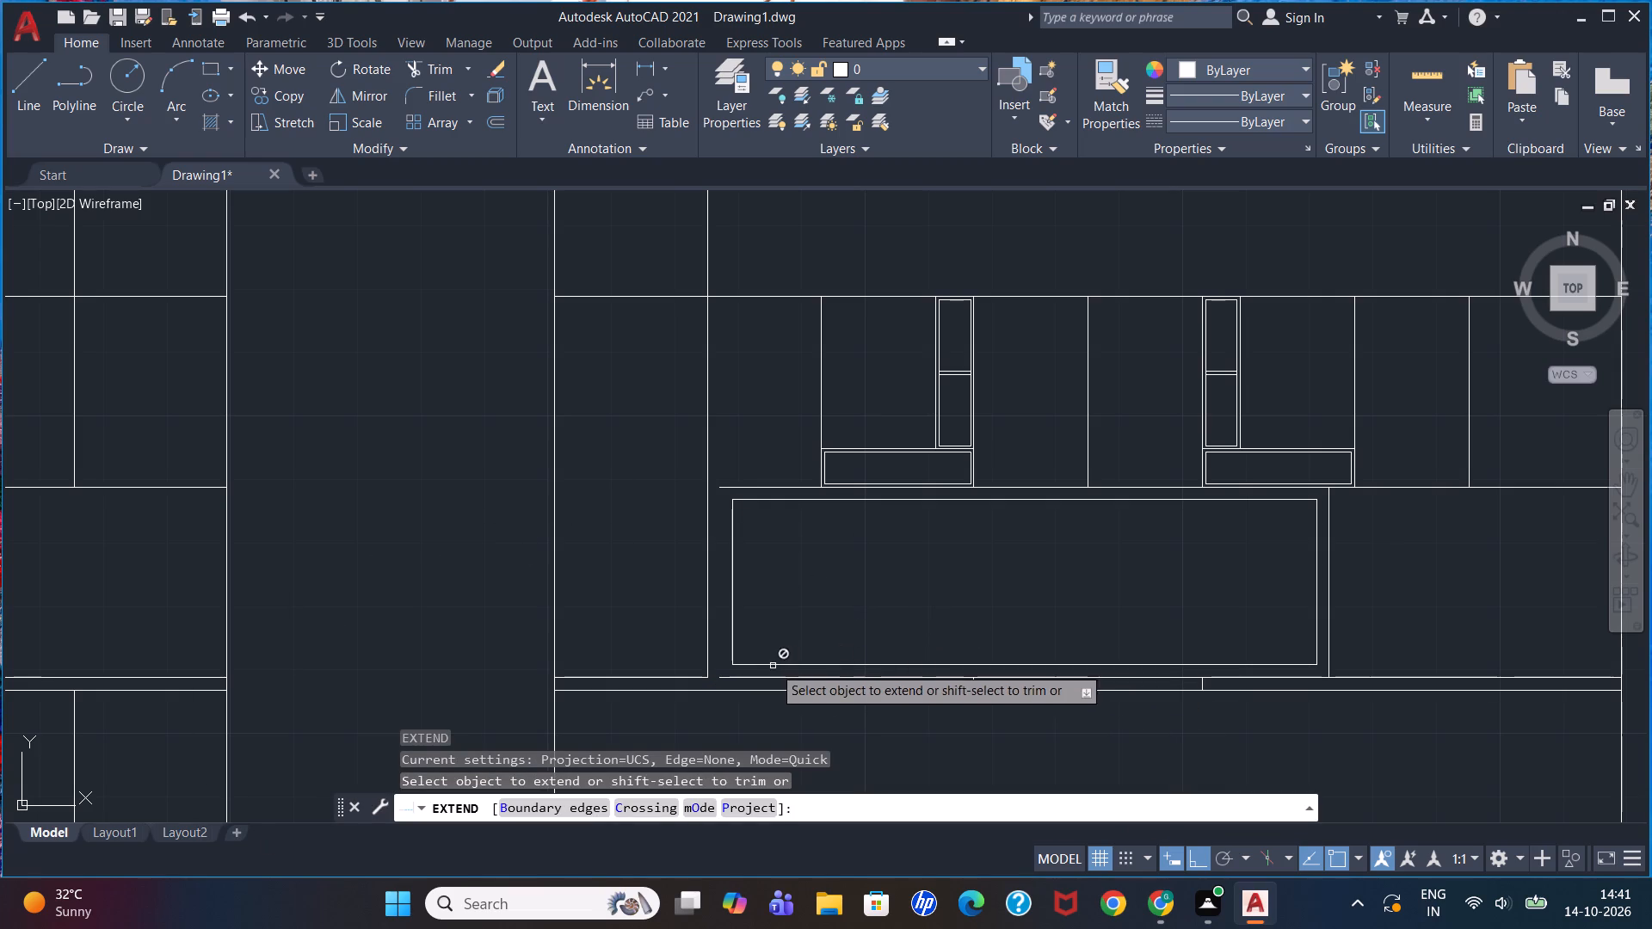
left_click(730, 678)
key("Escape")
key("Escape")
key("Escape")
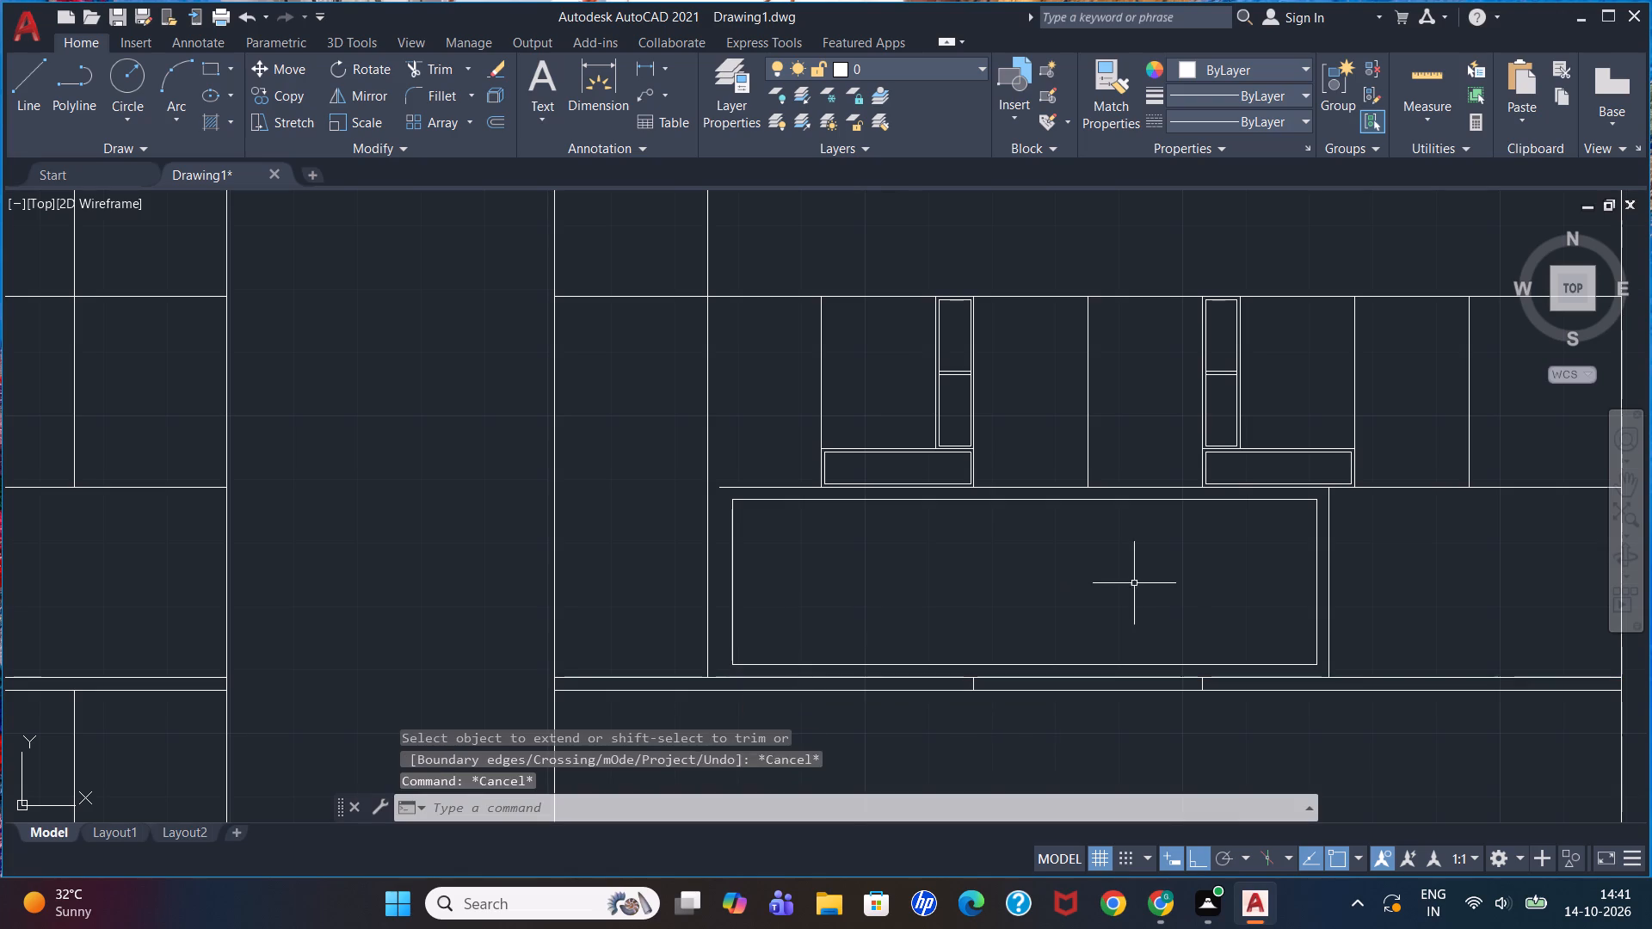
key("Escape")
key("Escape")
type("ex")
key("Return")
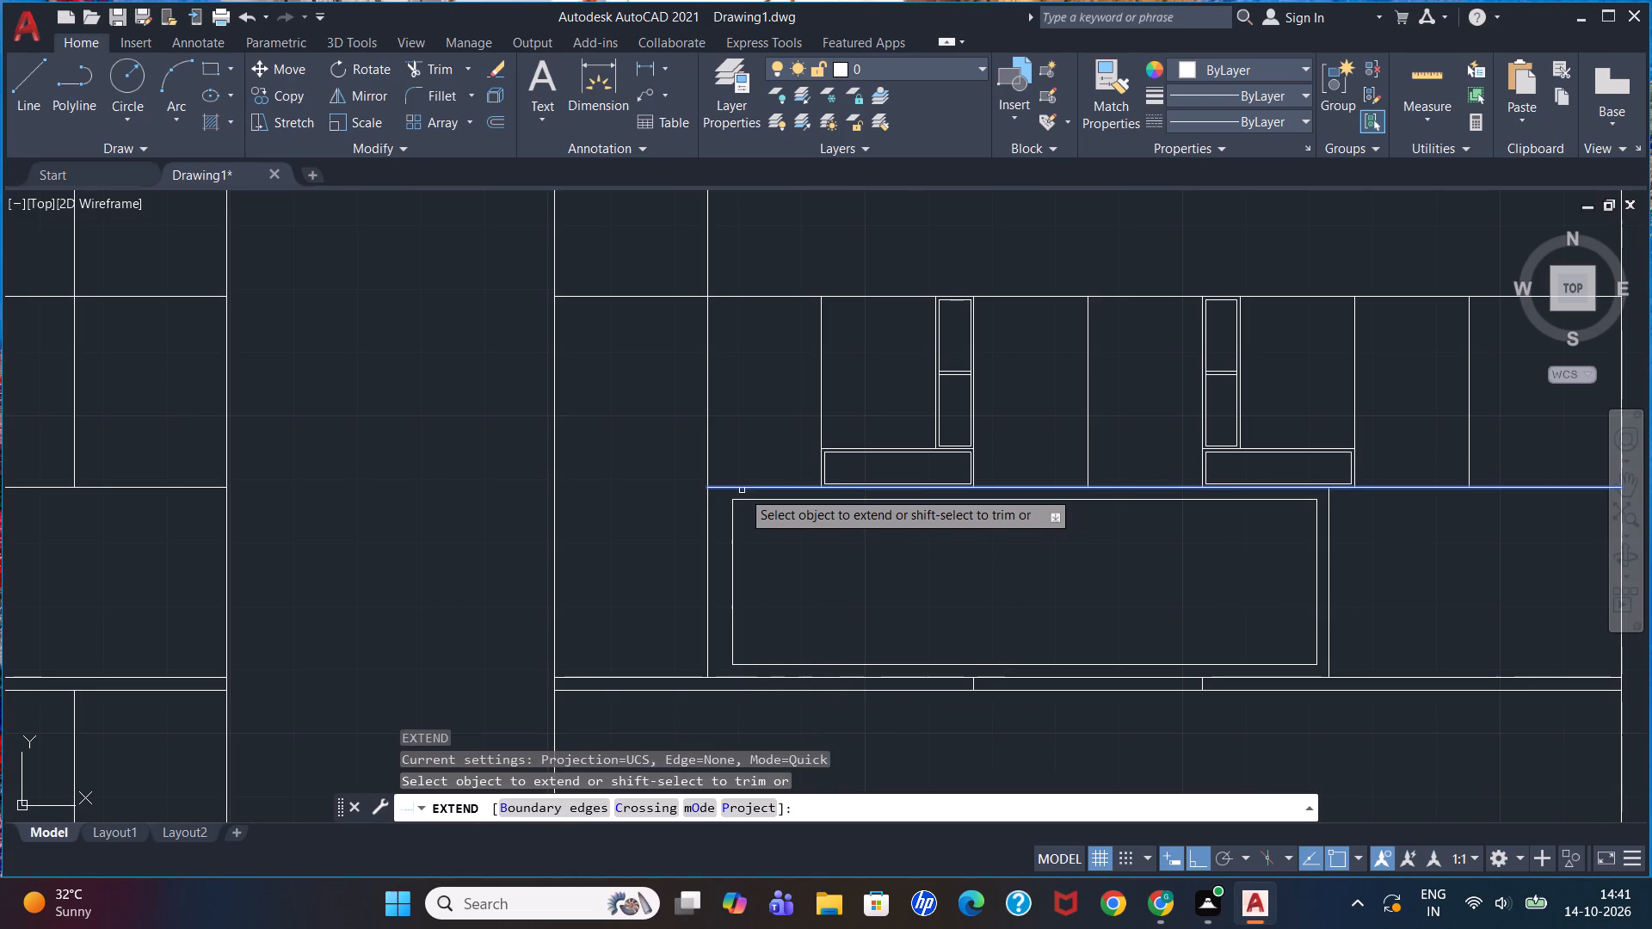
left_click(741, 489)
key("Escape")
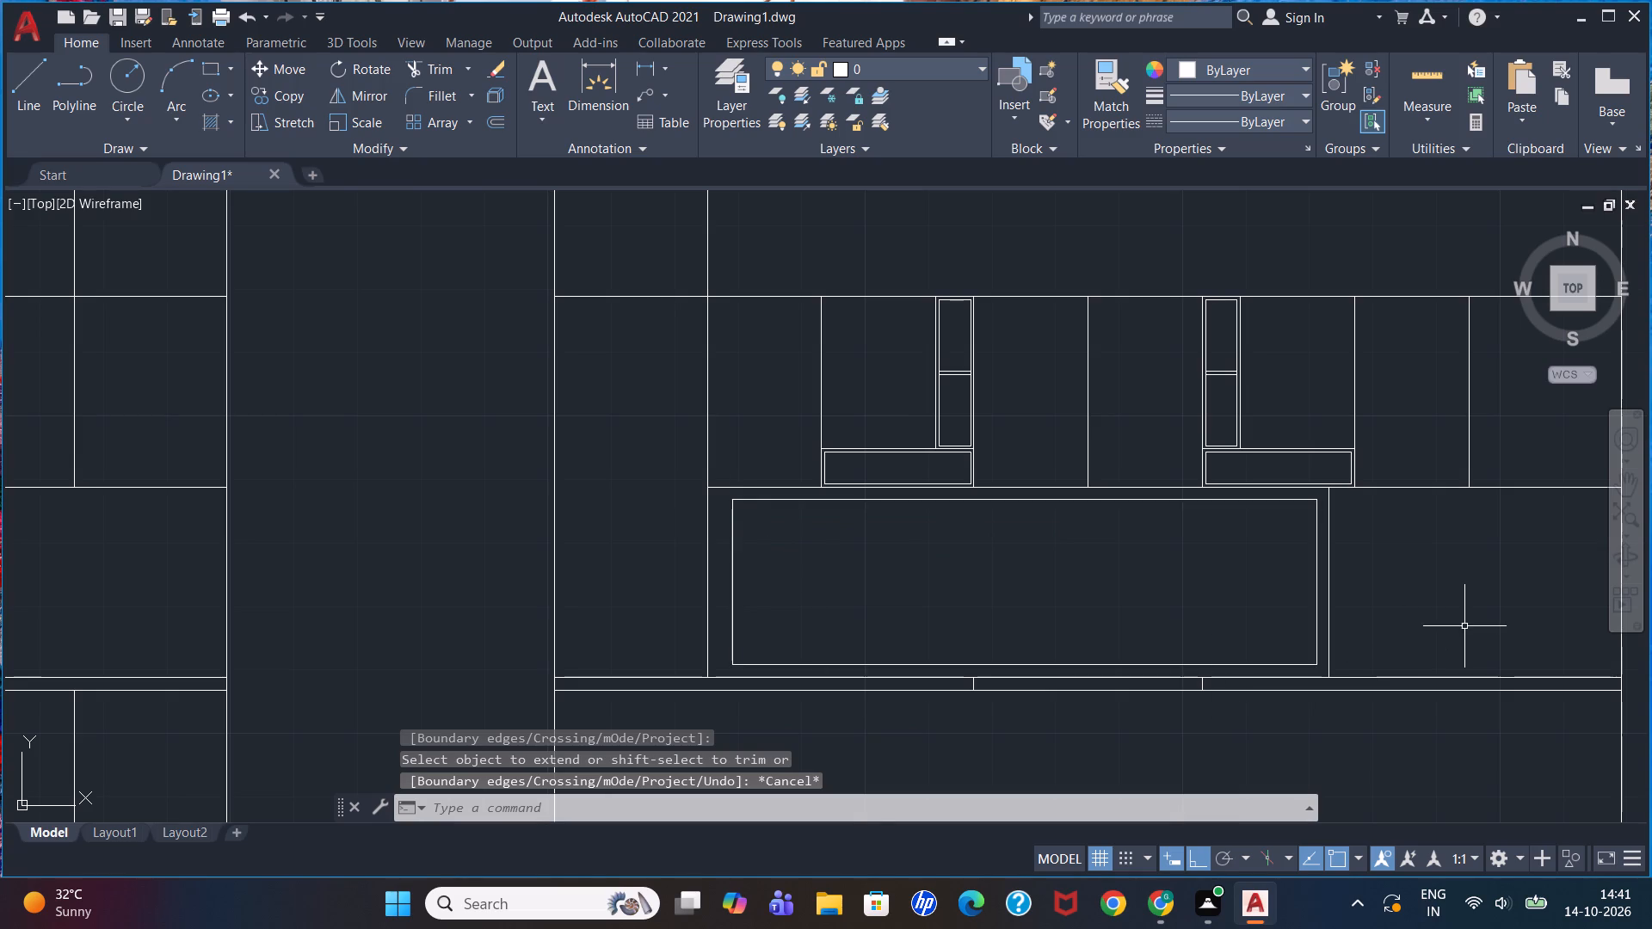
Delete the opening's outer vertical edge on the side away from the tall unit.
left_click(1328, 562)
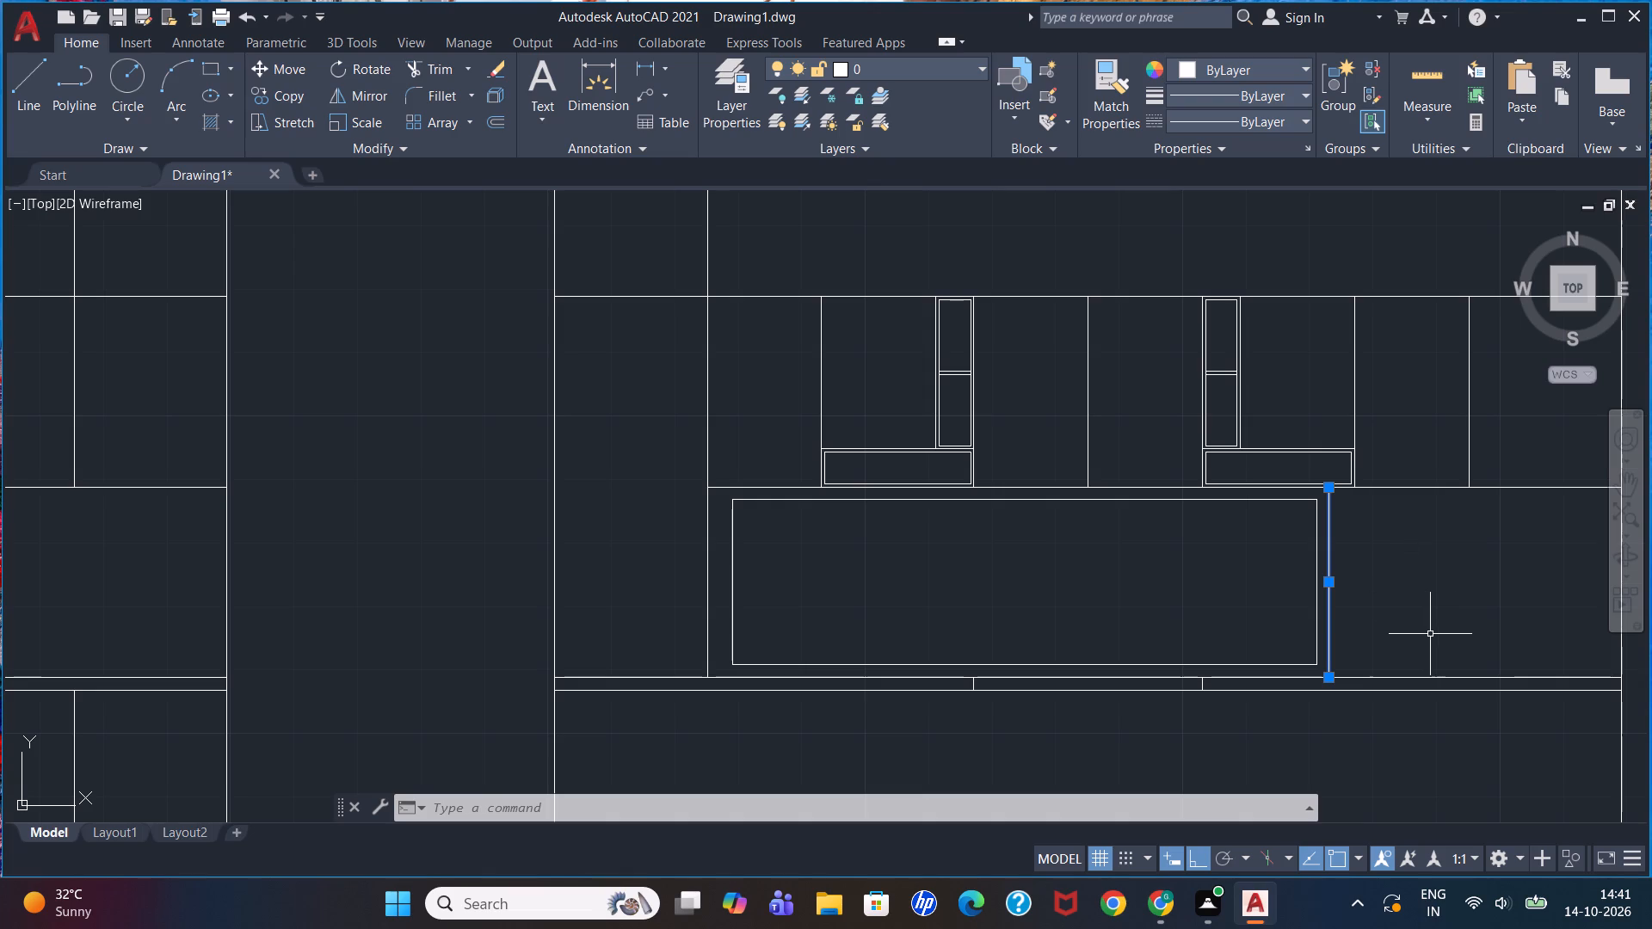
key("Delete")
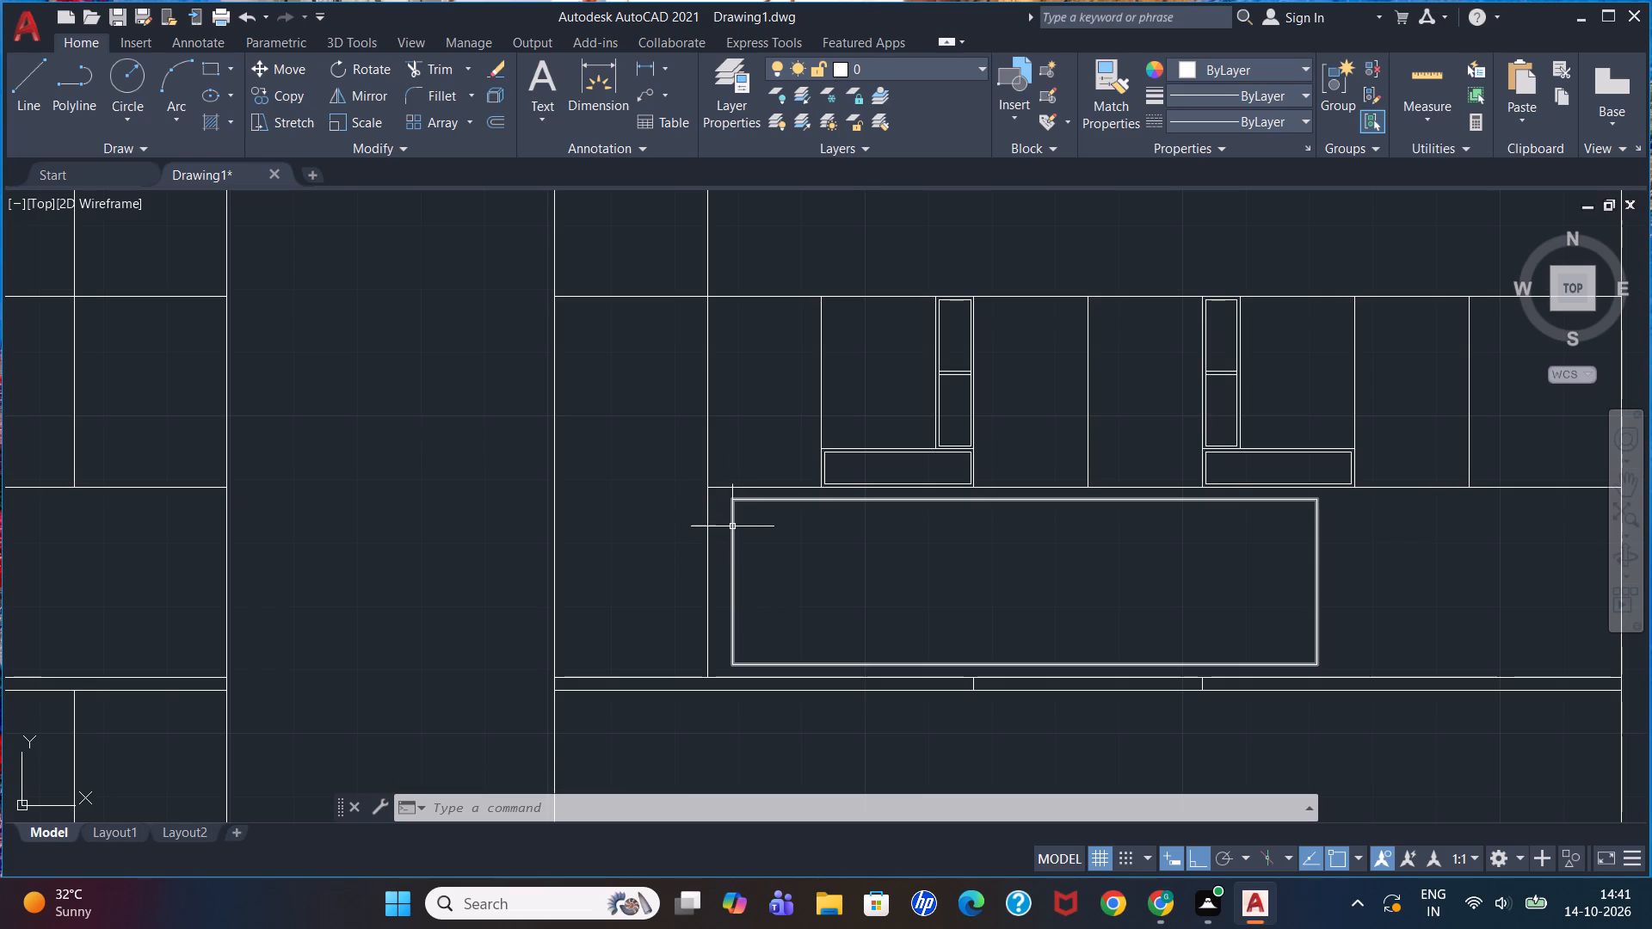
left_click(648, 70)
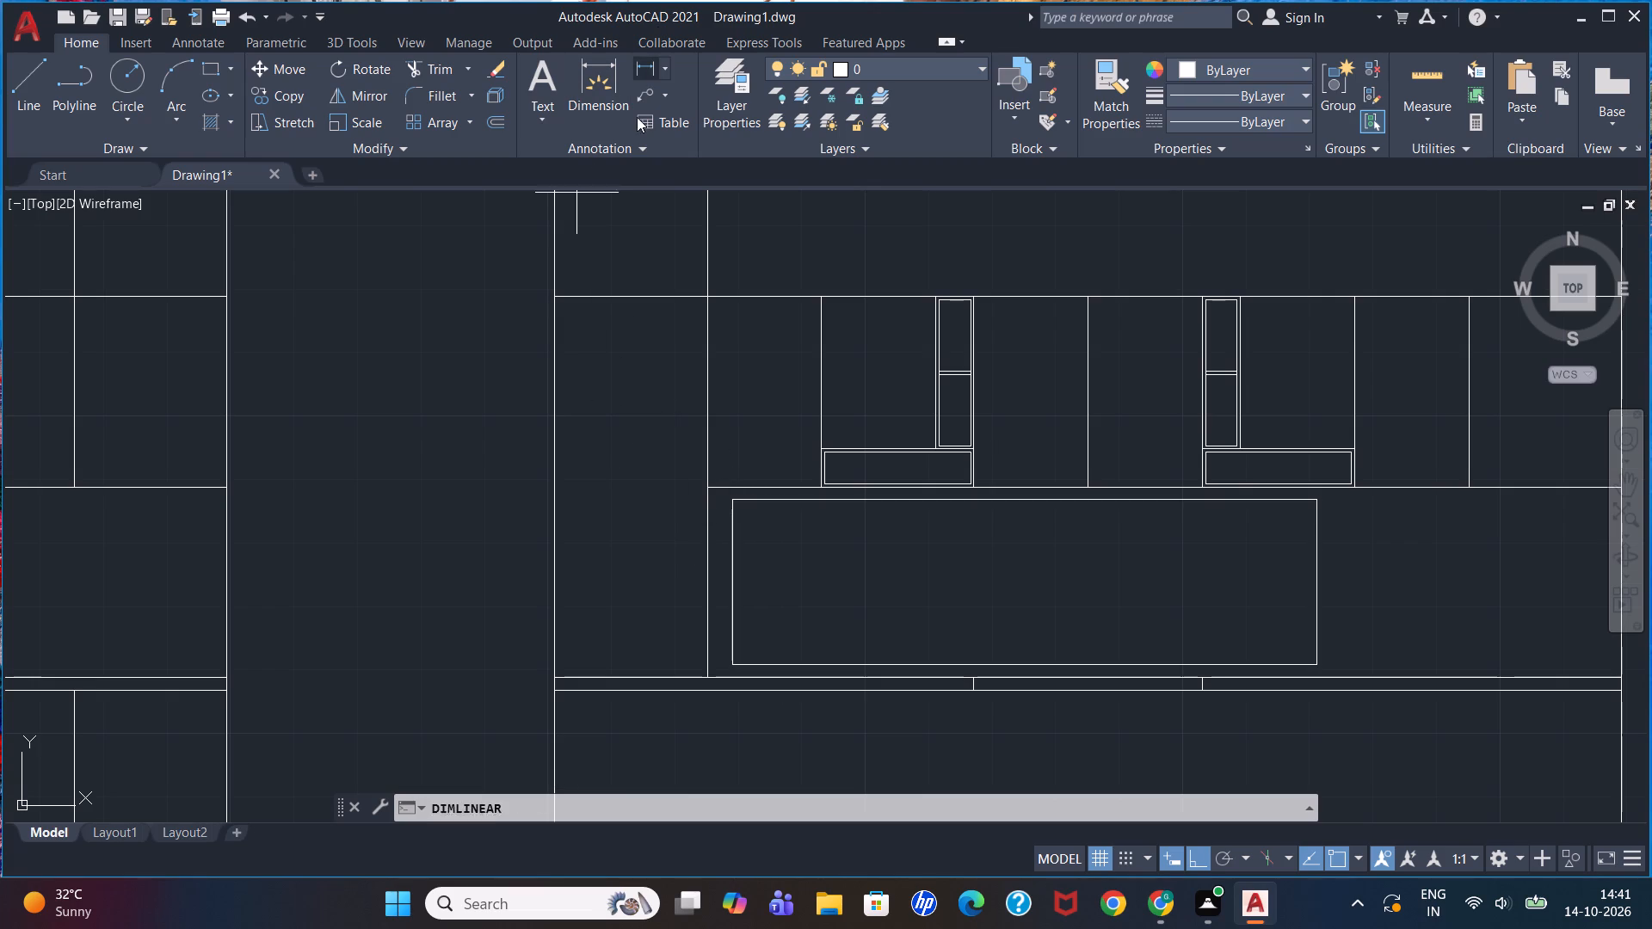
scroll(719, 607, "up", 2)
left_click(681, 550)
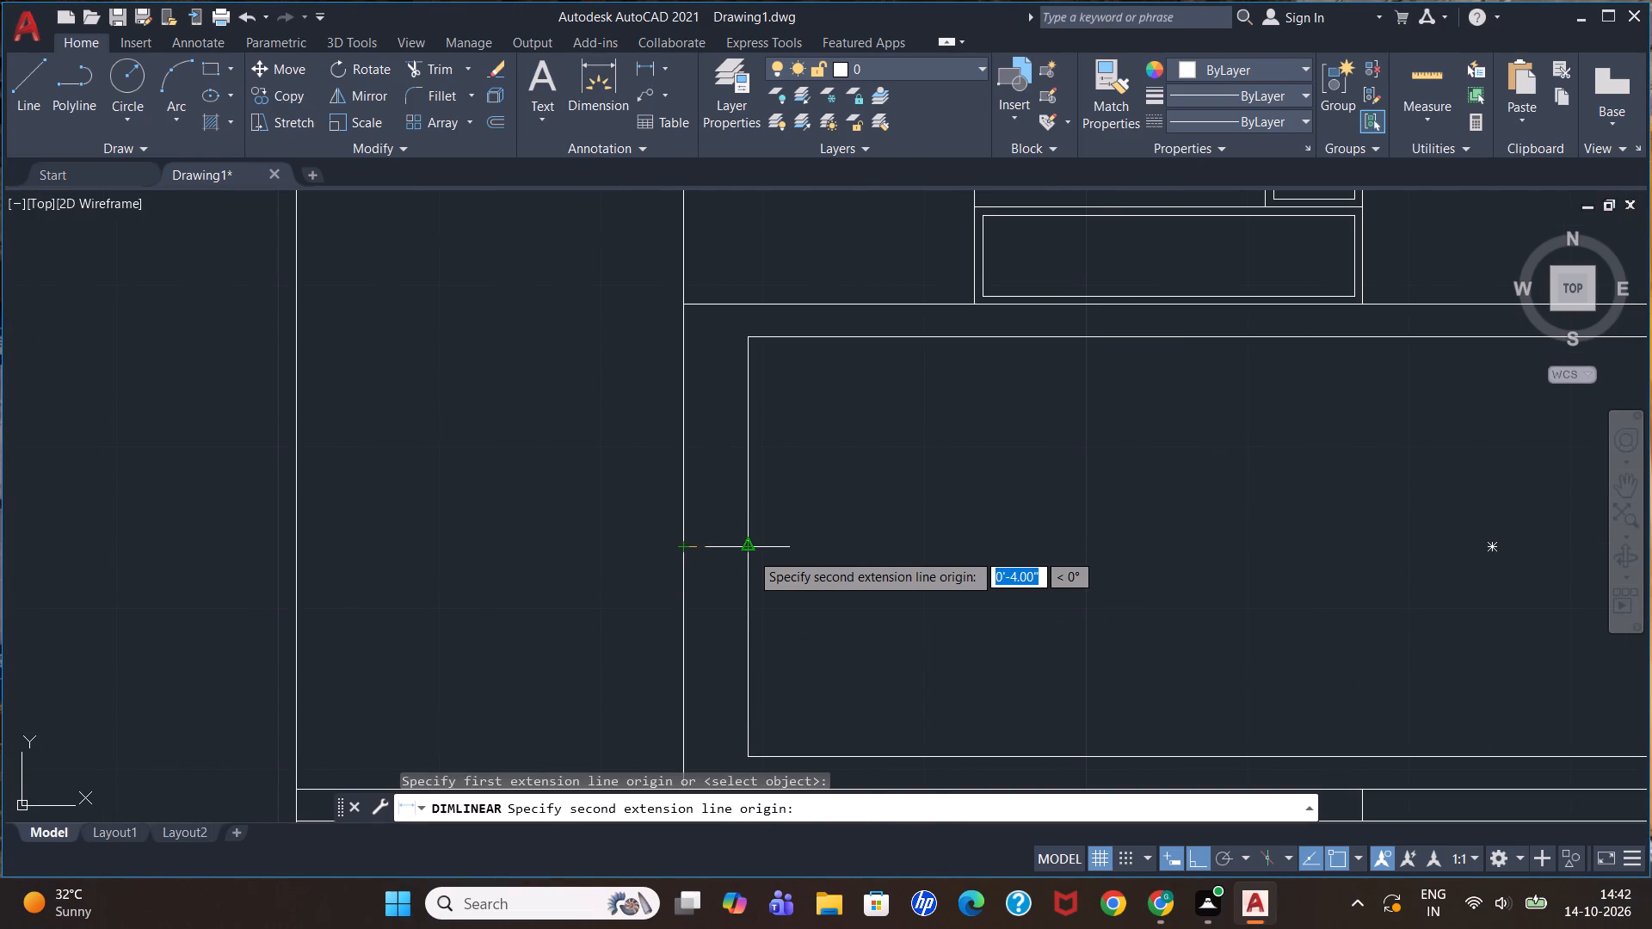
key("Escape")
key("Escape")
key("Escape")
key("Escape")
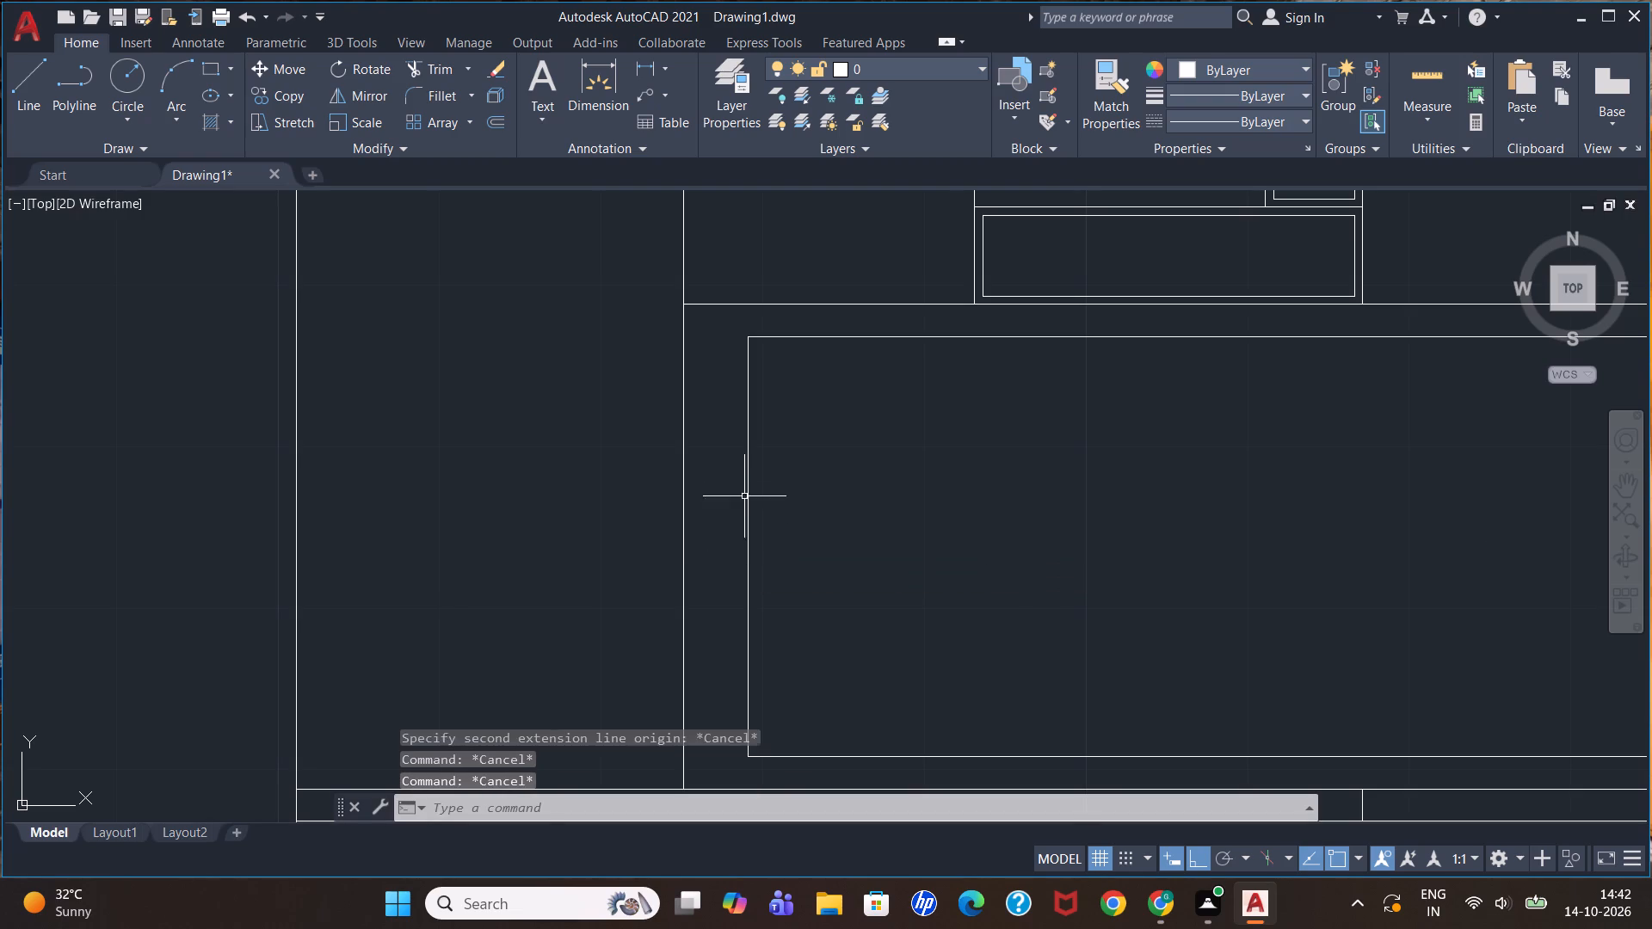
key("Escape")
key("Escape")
Delete the inset rectangle between the upper cabinets and the countertop of the right-hand elevation.
scroll(745, 481, "down", 2)
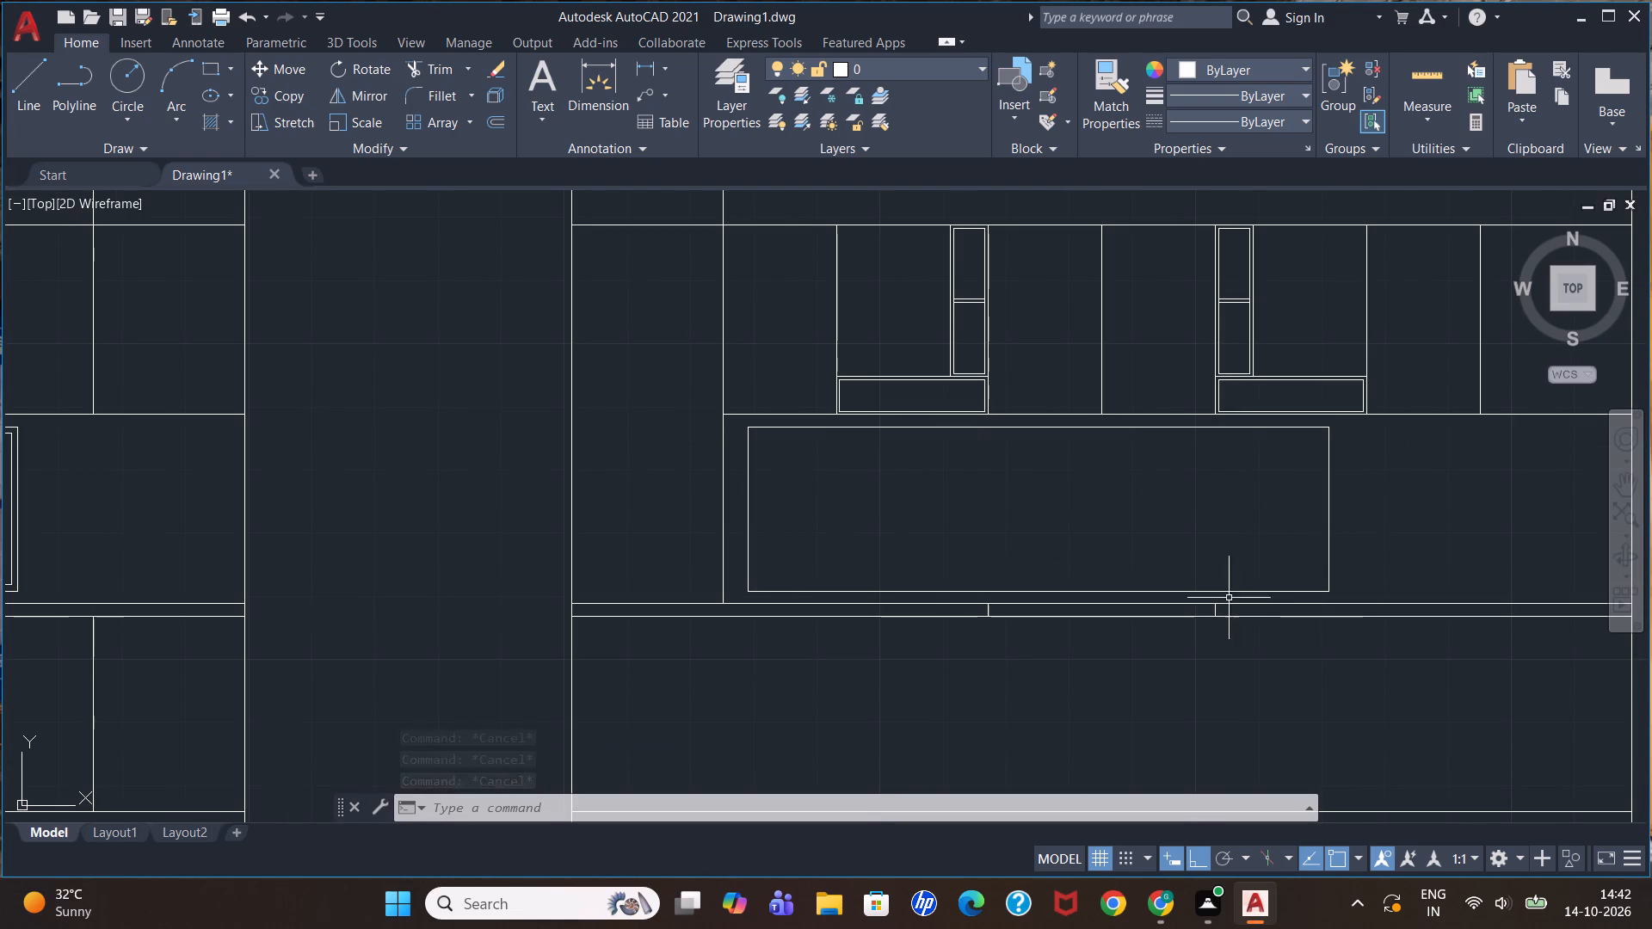
left_click(746, 549)
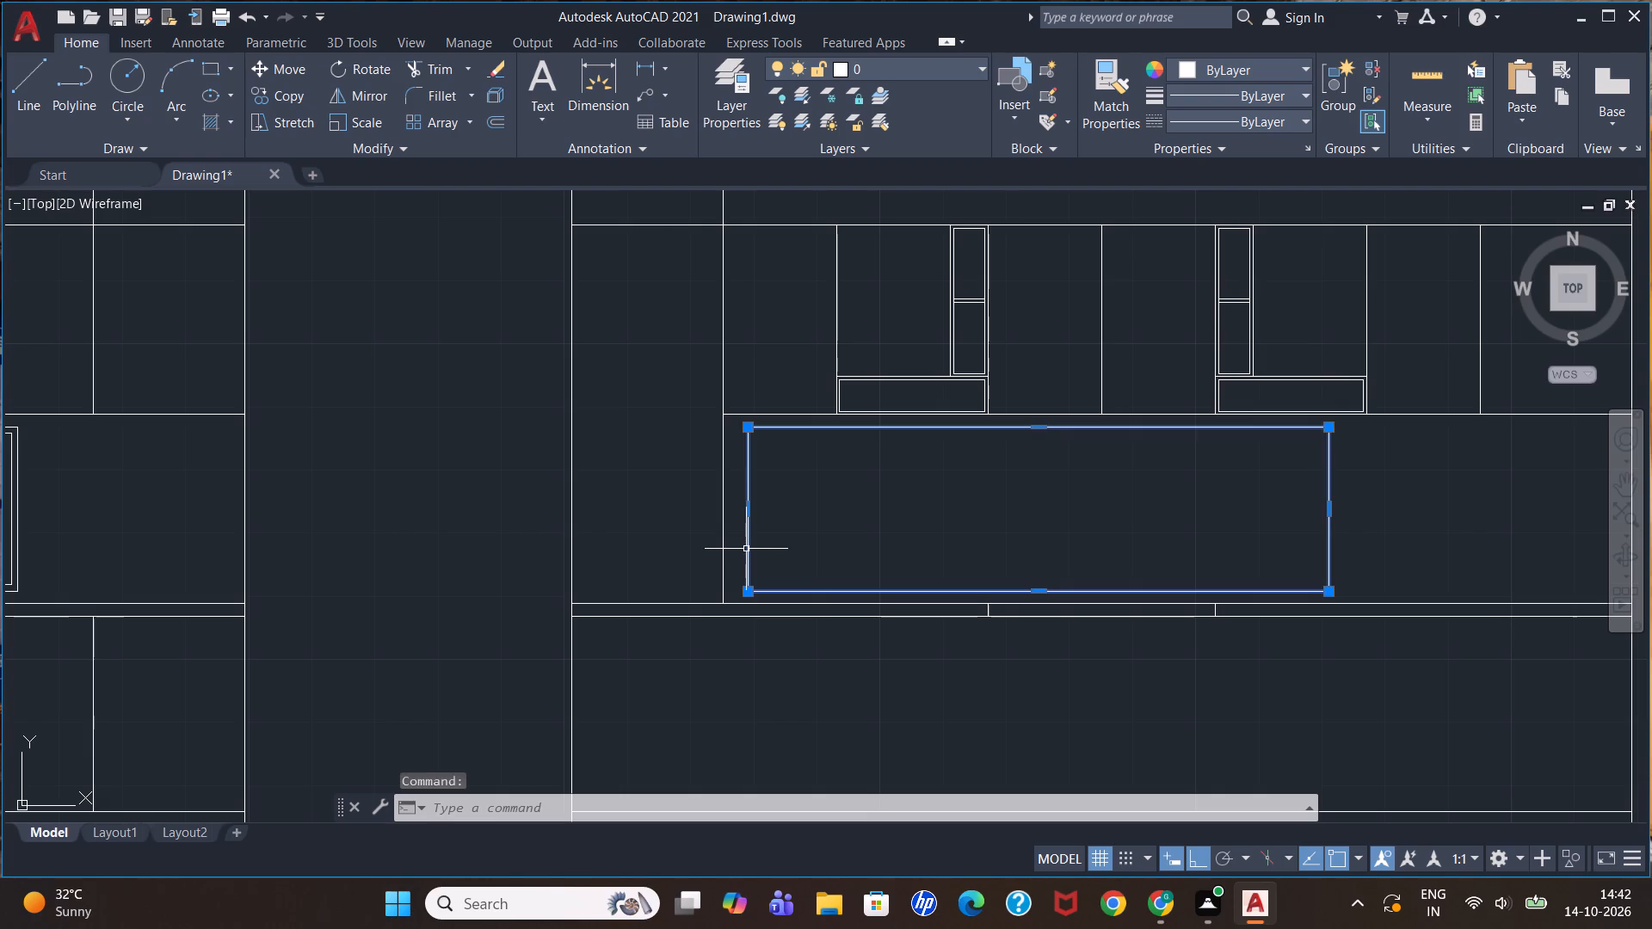
key("Delete")
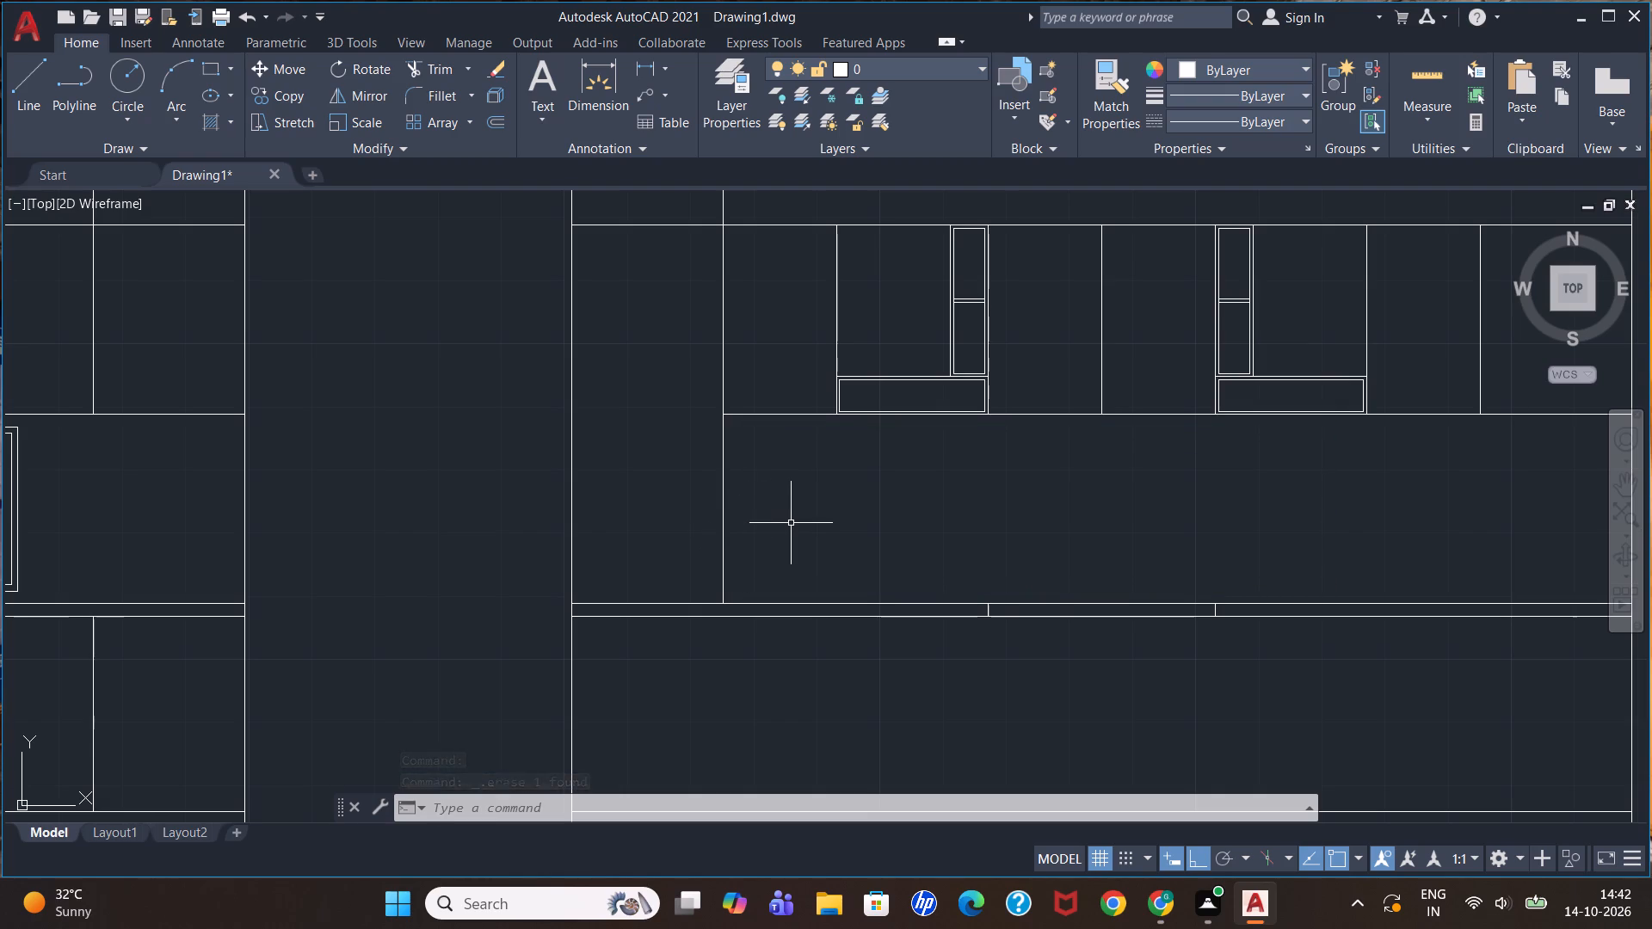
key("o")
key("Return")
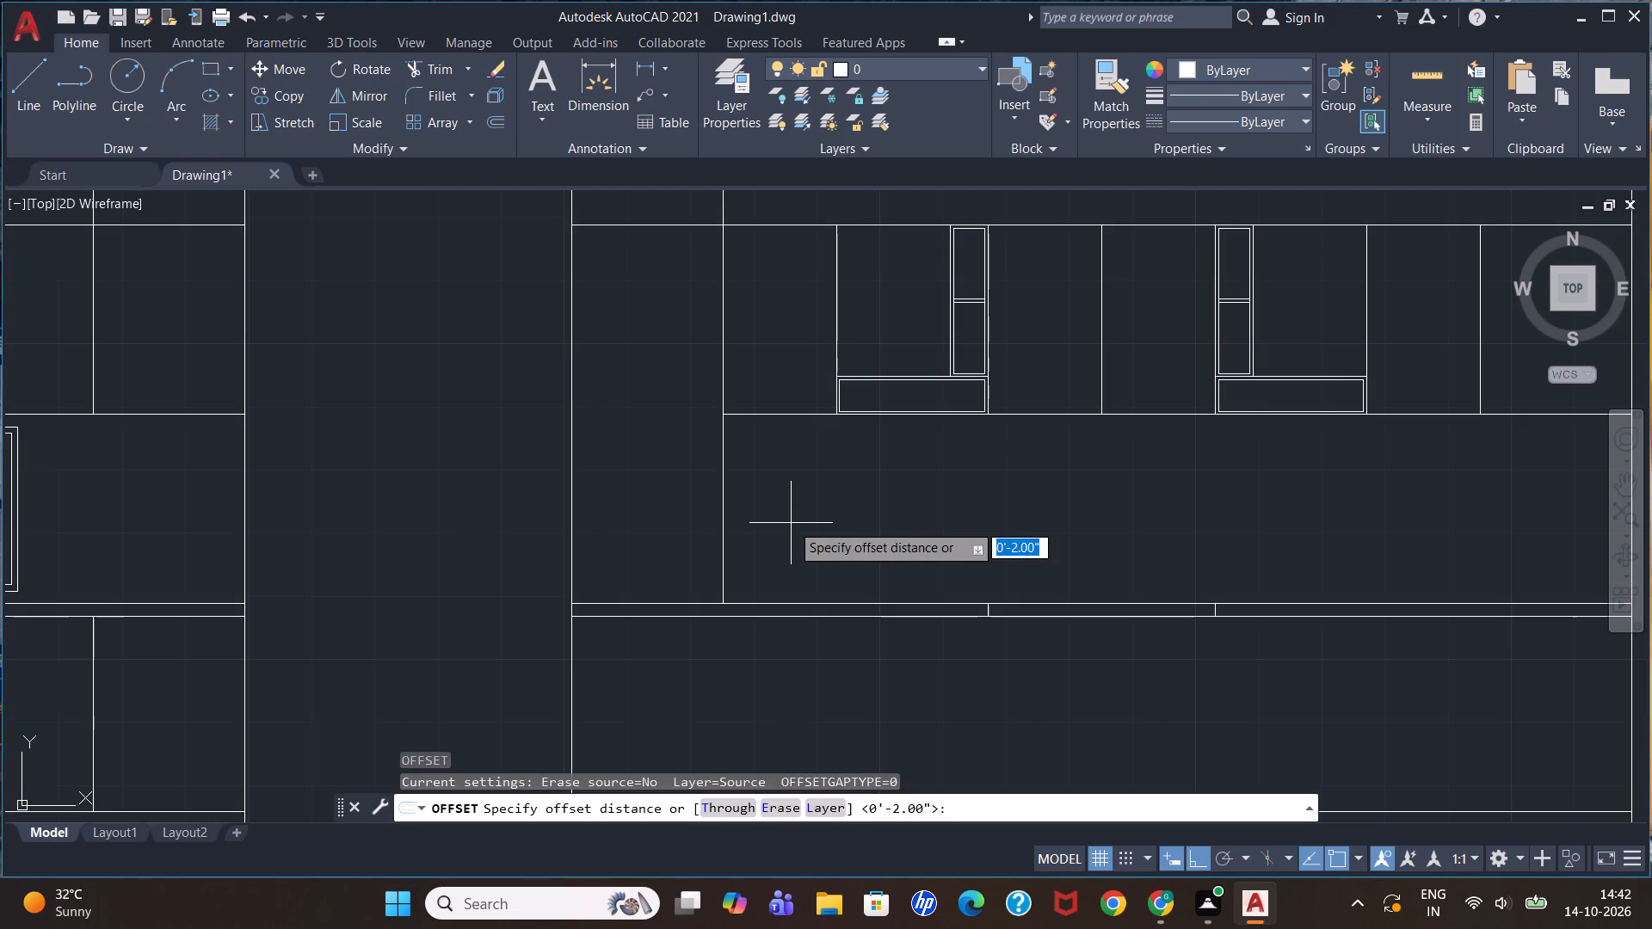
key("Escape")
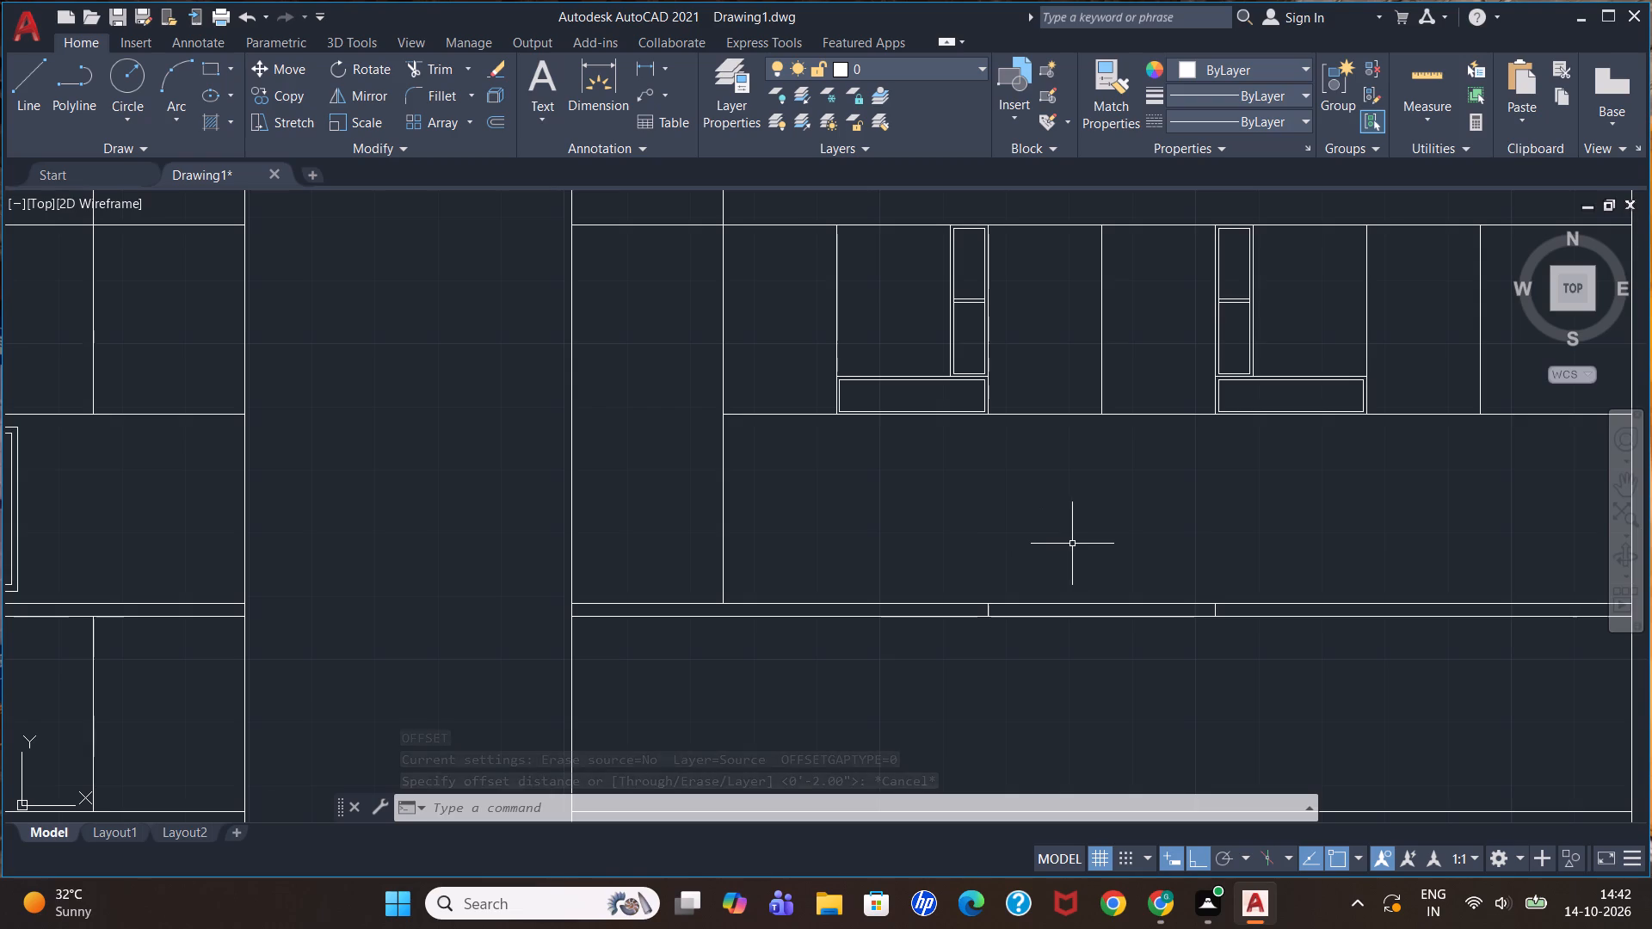
Draw a 2'-6" vertical line along the tall unit's side, from the cabinets' bottom line to the countertop's top line.
scroll(1082, 540, "down", 1)
scroll(1147, 519, "up", 1)
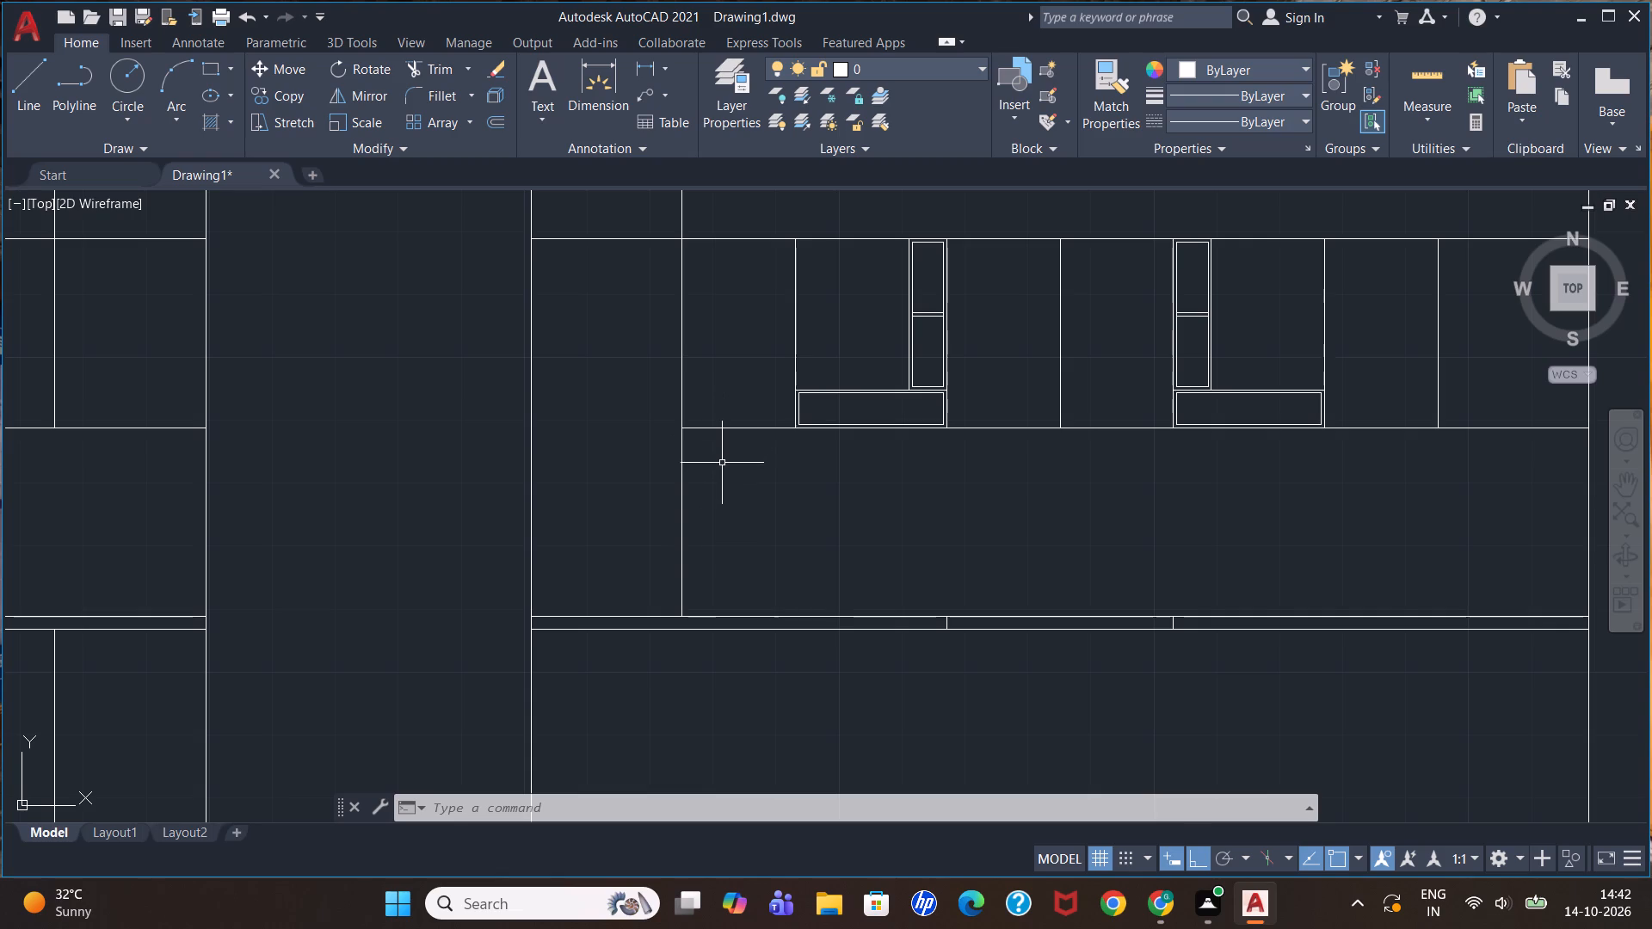
scroll(959, 525, "down", 1)
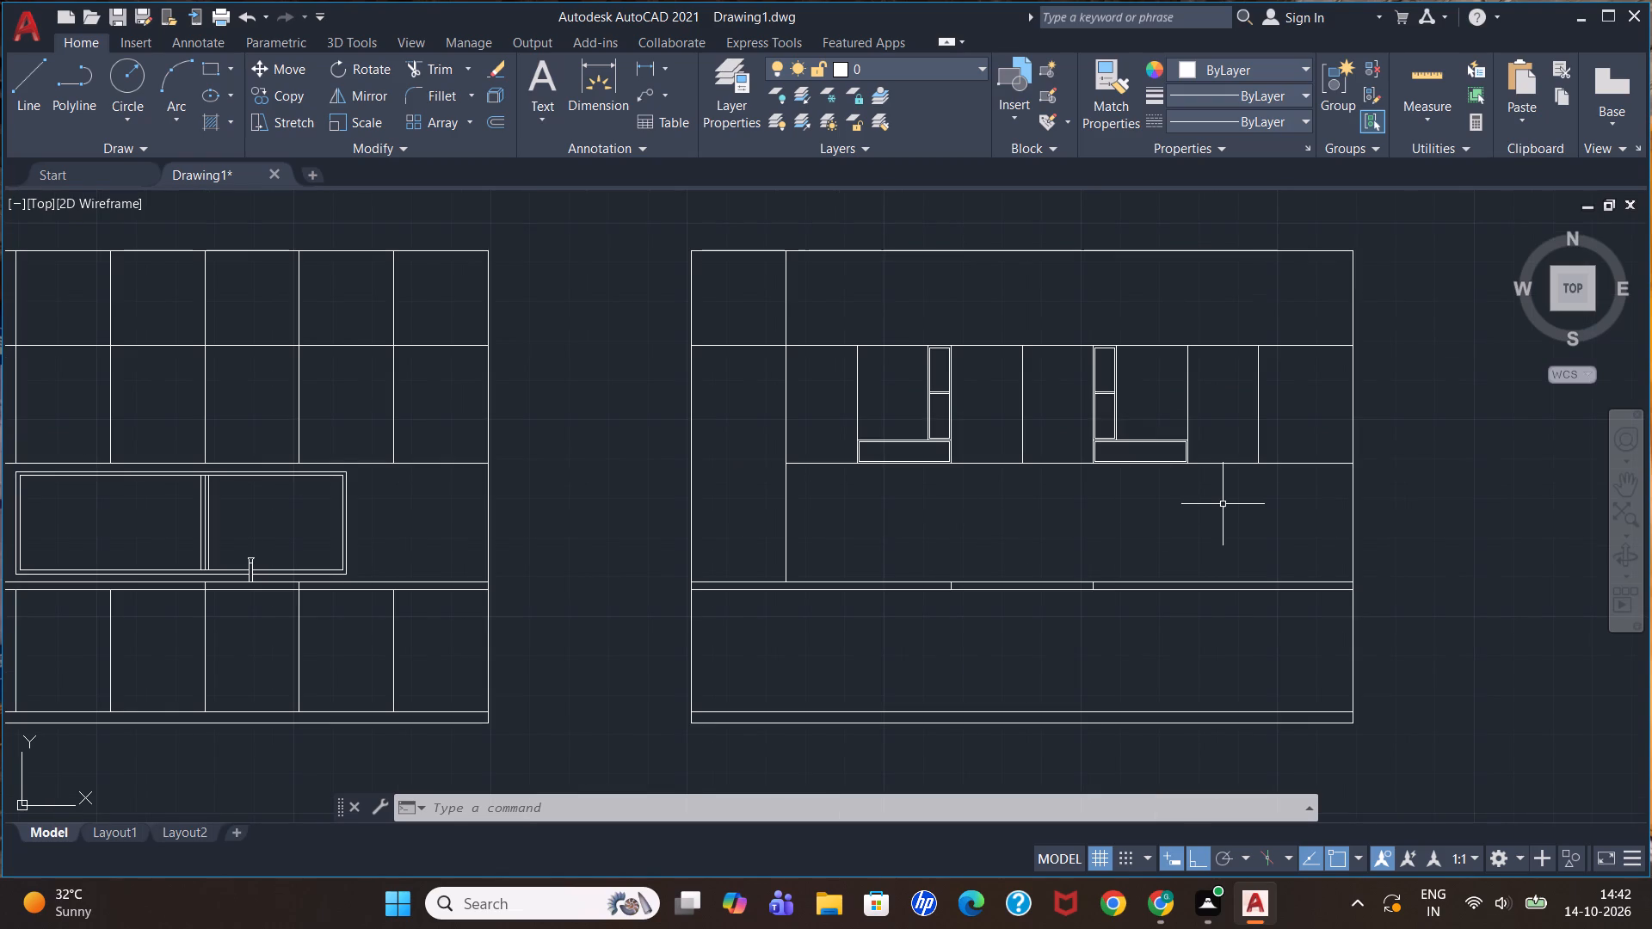
scroll(1223, 504, "up", 1)
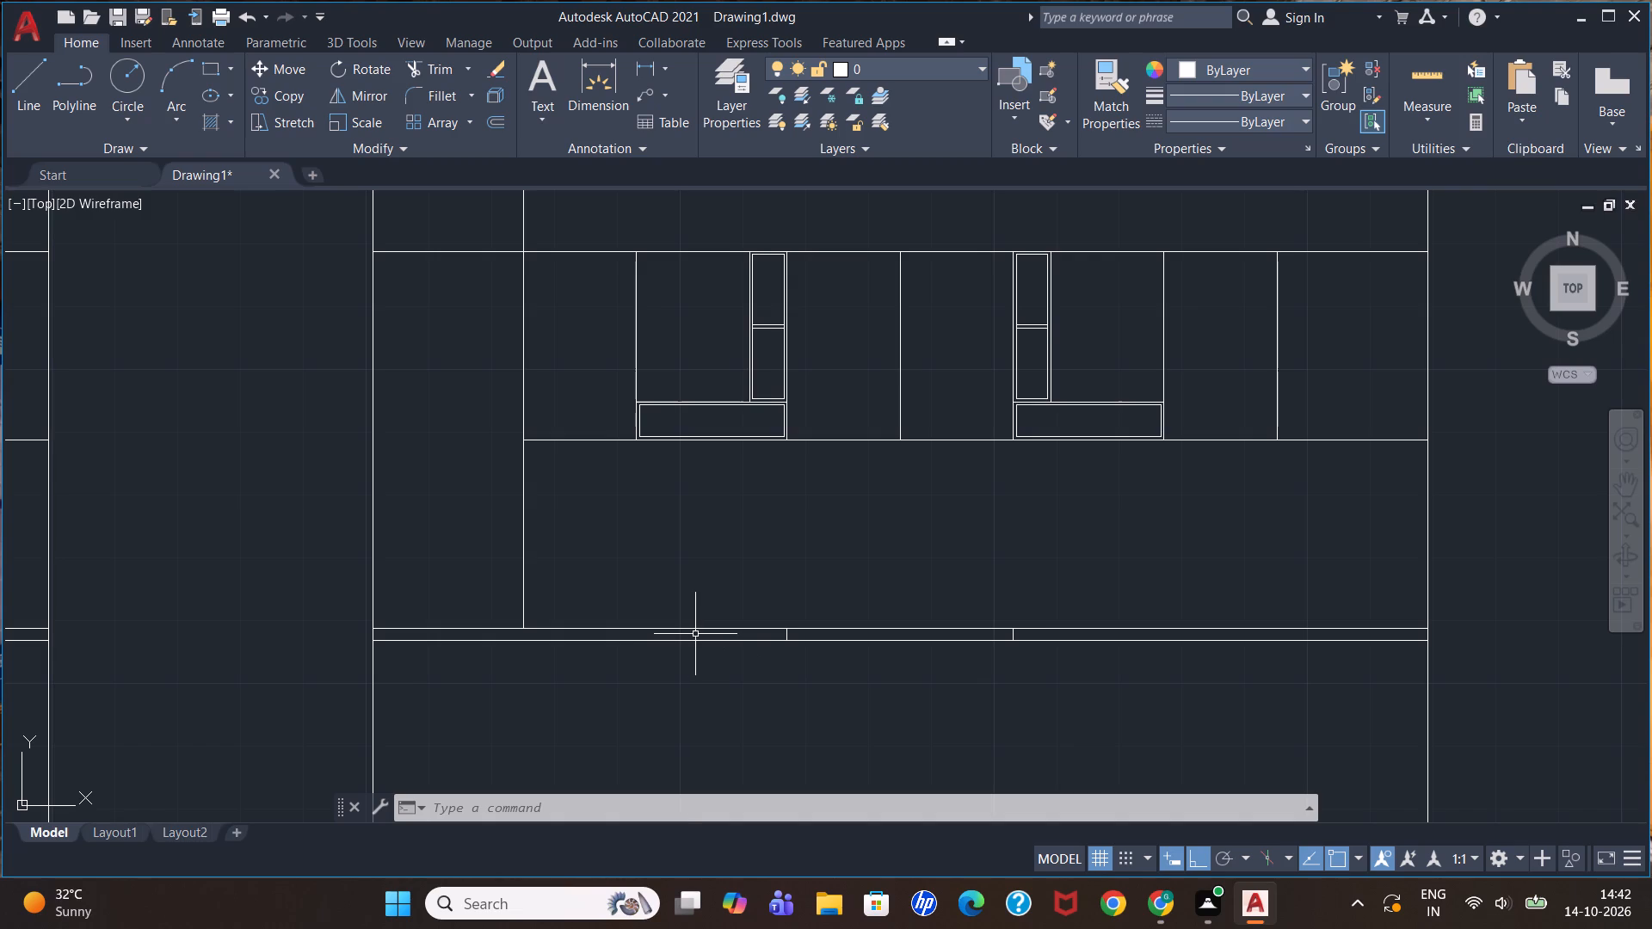
key("l")
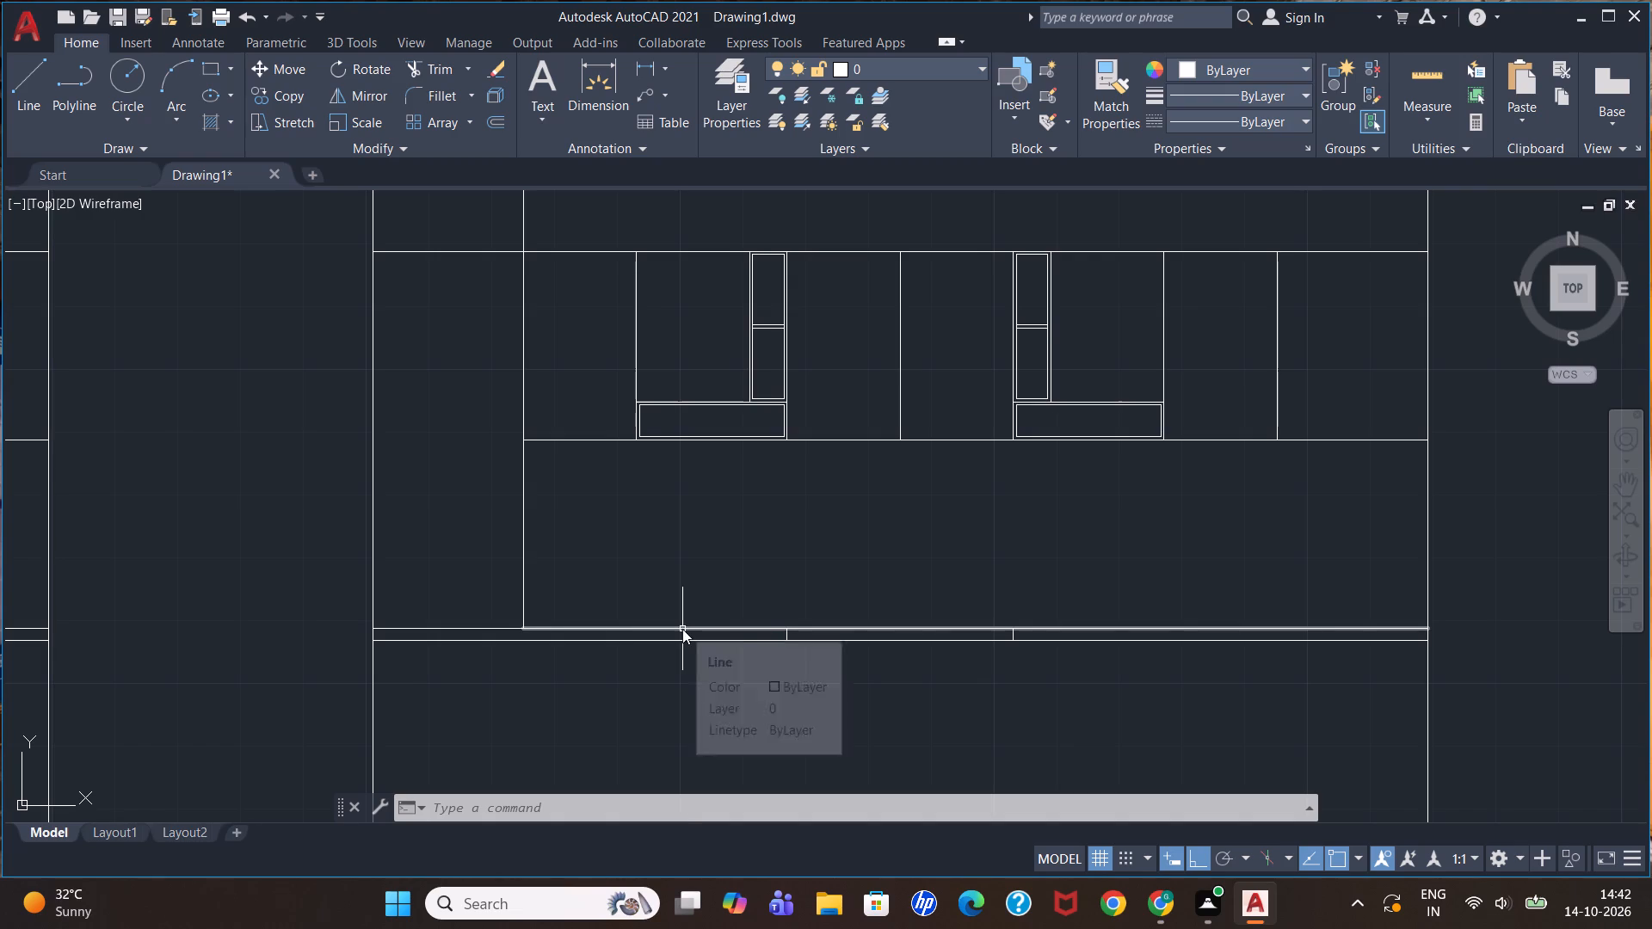
key("Return")
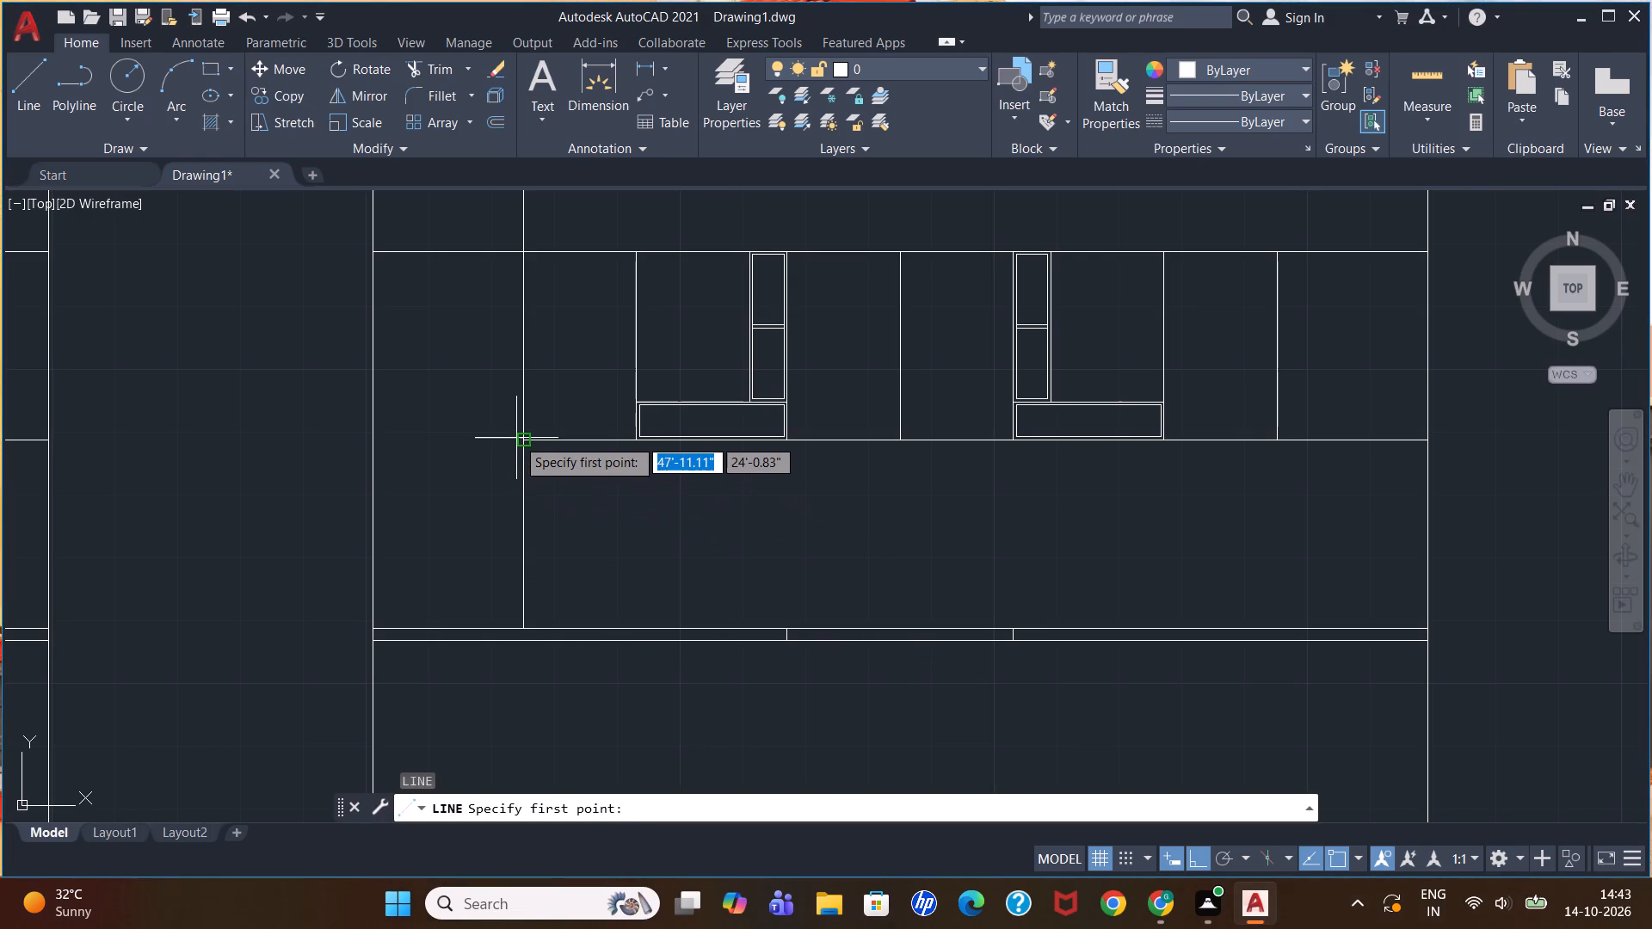
left_click(528, 434)
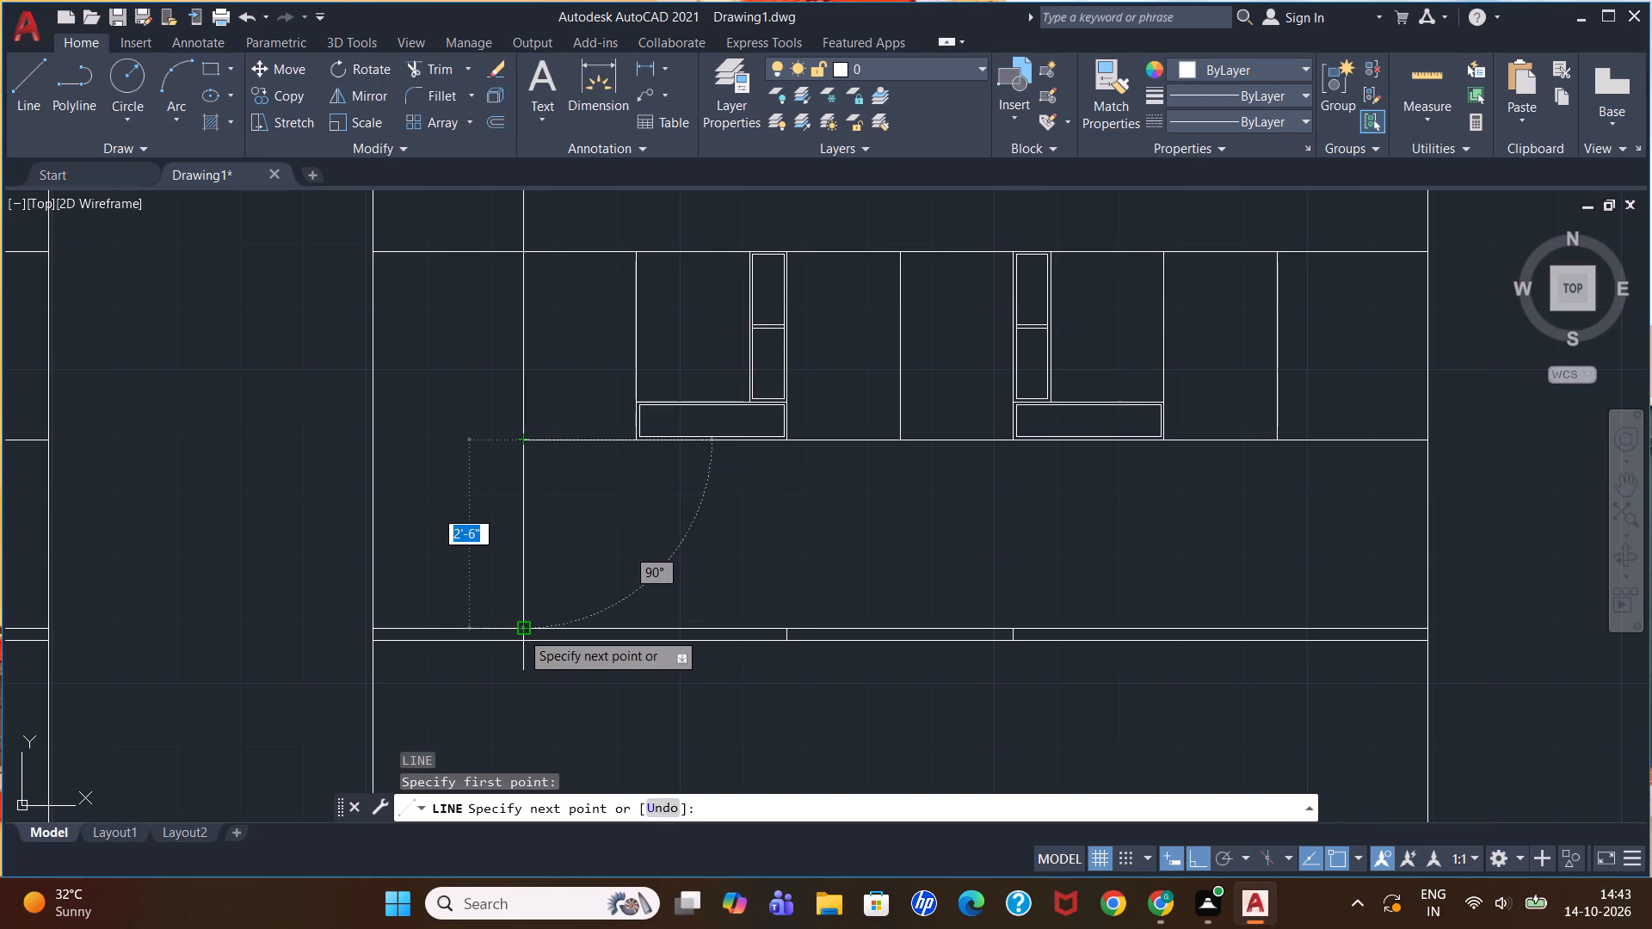
left_click(521, 631)
key("Escape")
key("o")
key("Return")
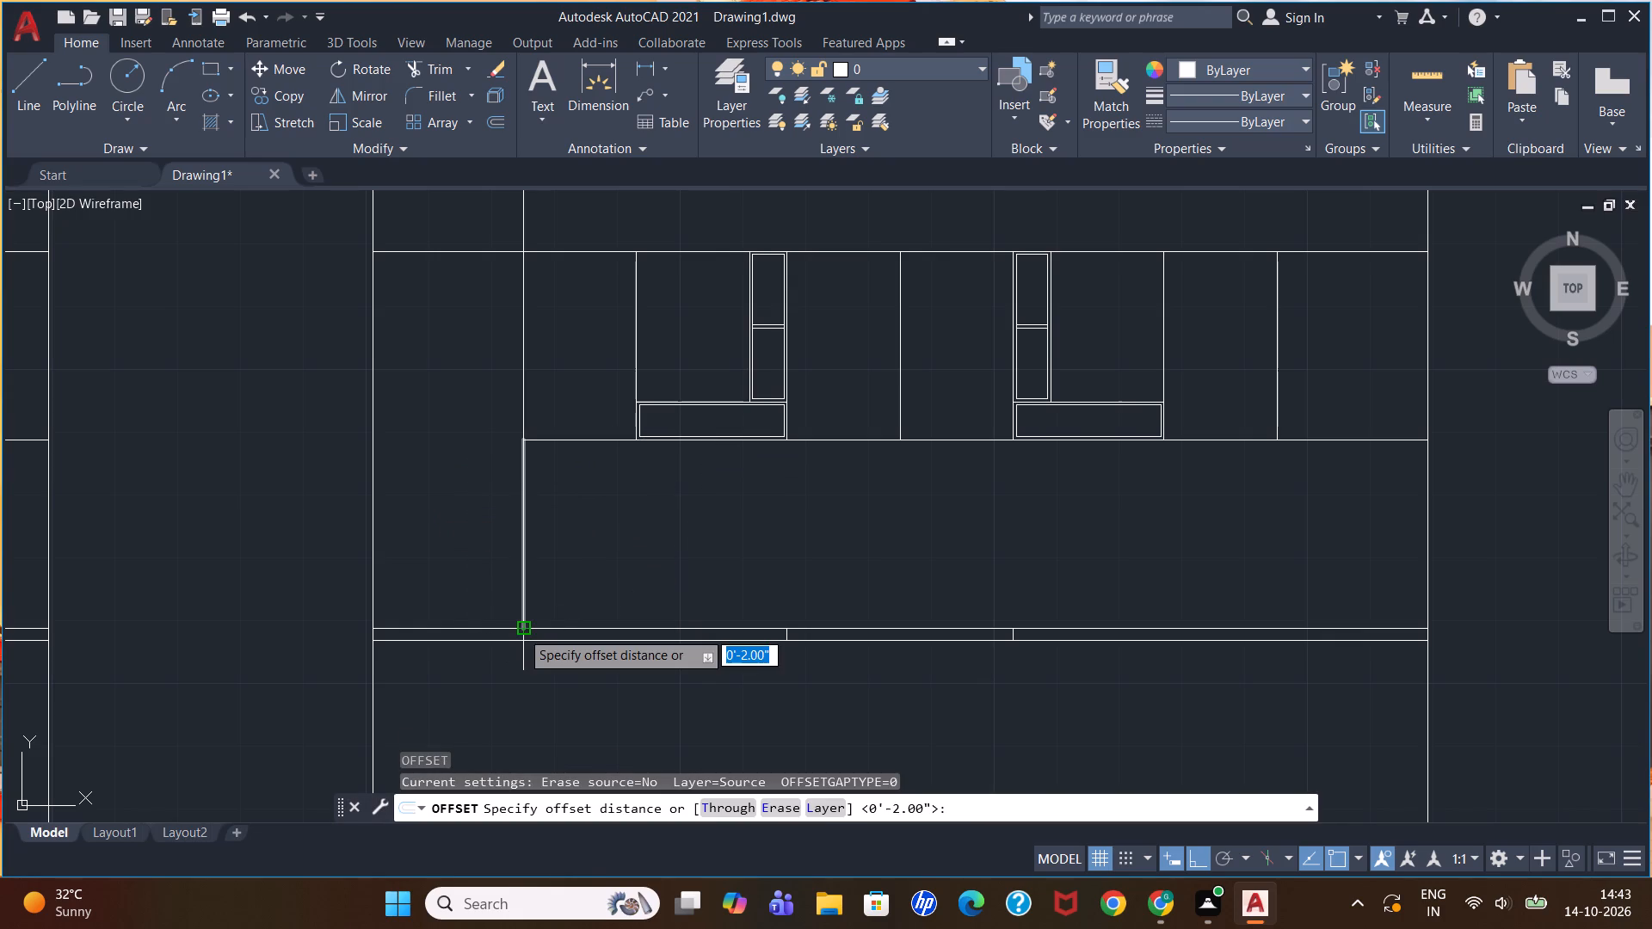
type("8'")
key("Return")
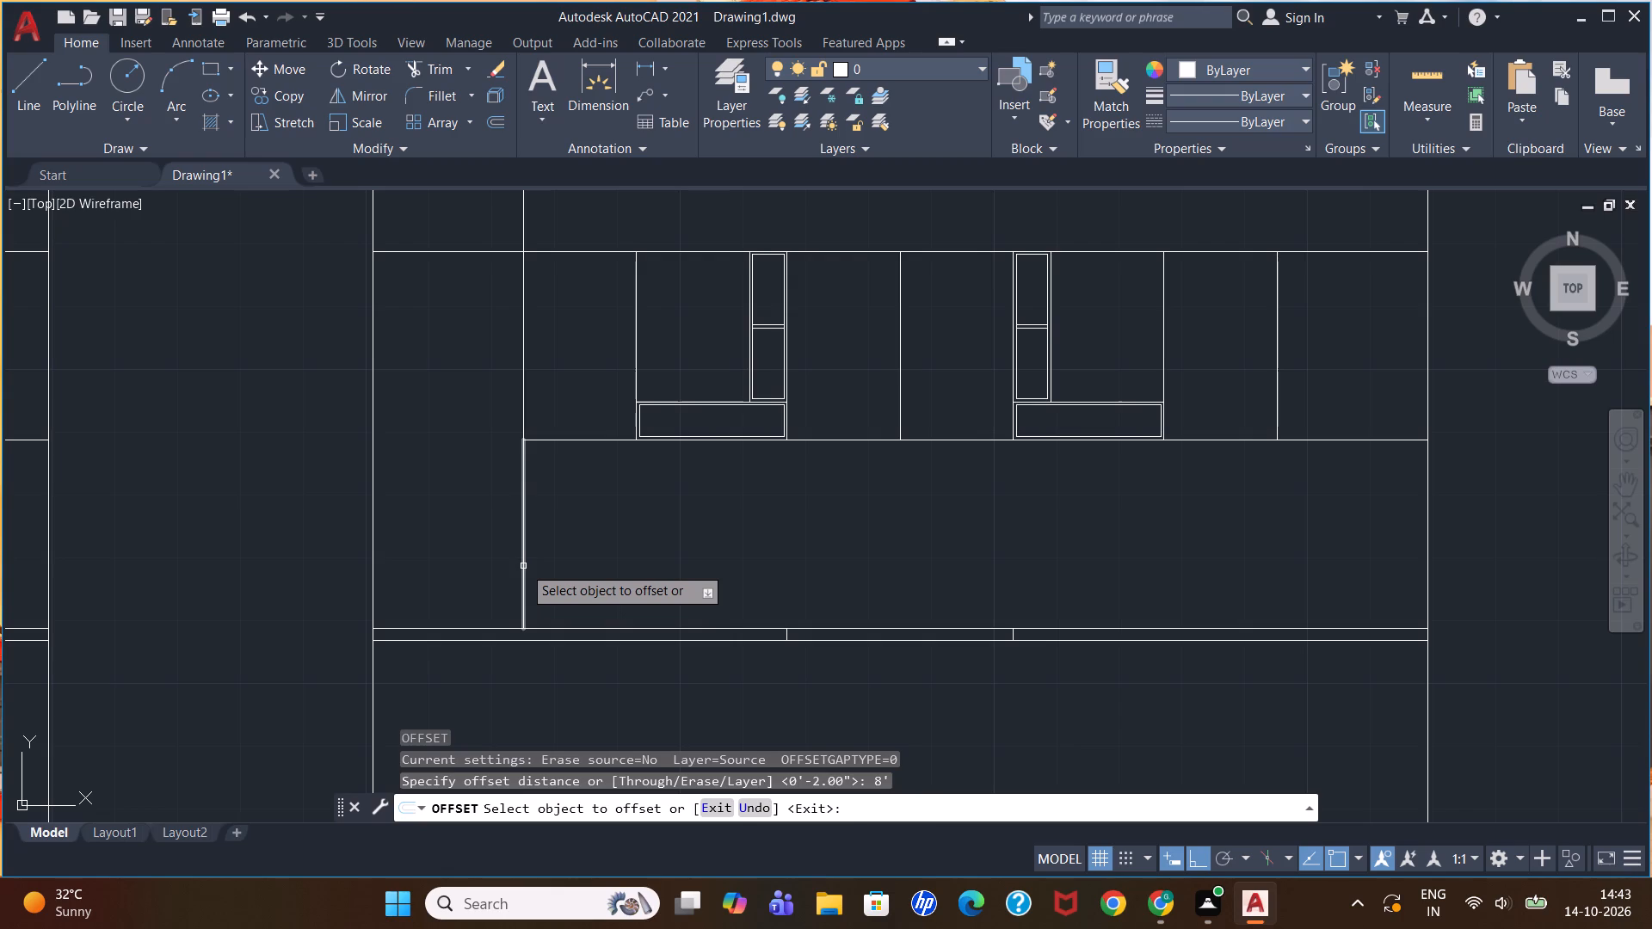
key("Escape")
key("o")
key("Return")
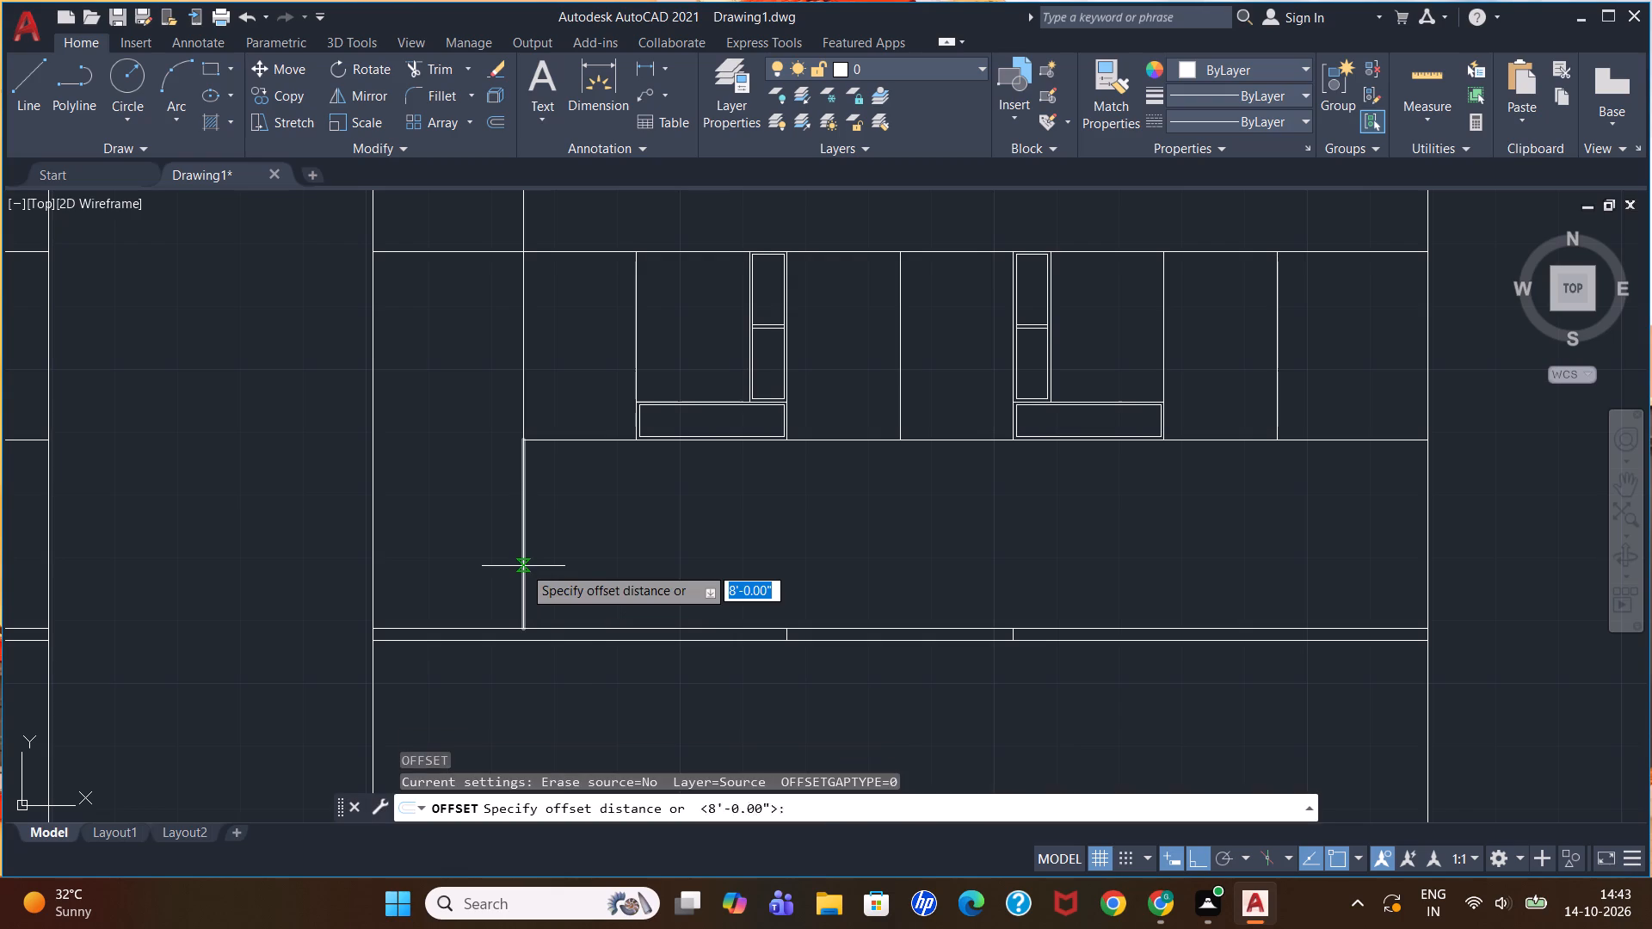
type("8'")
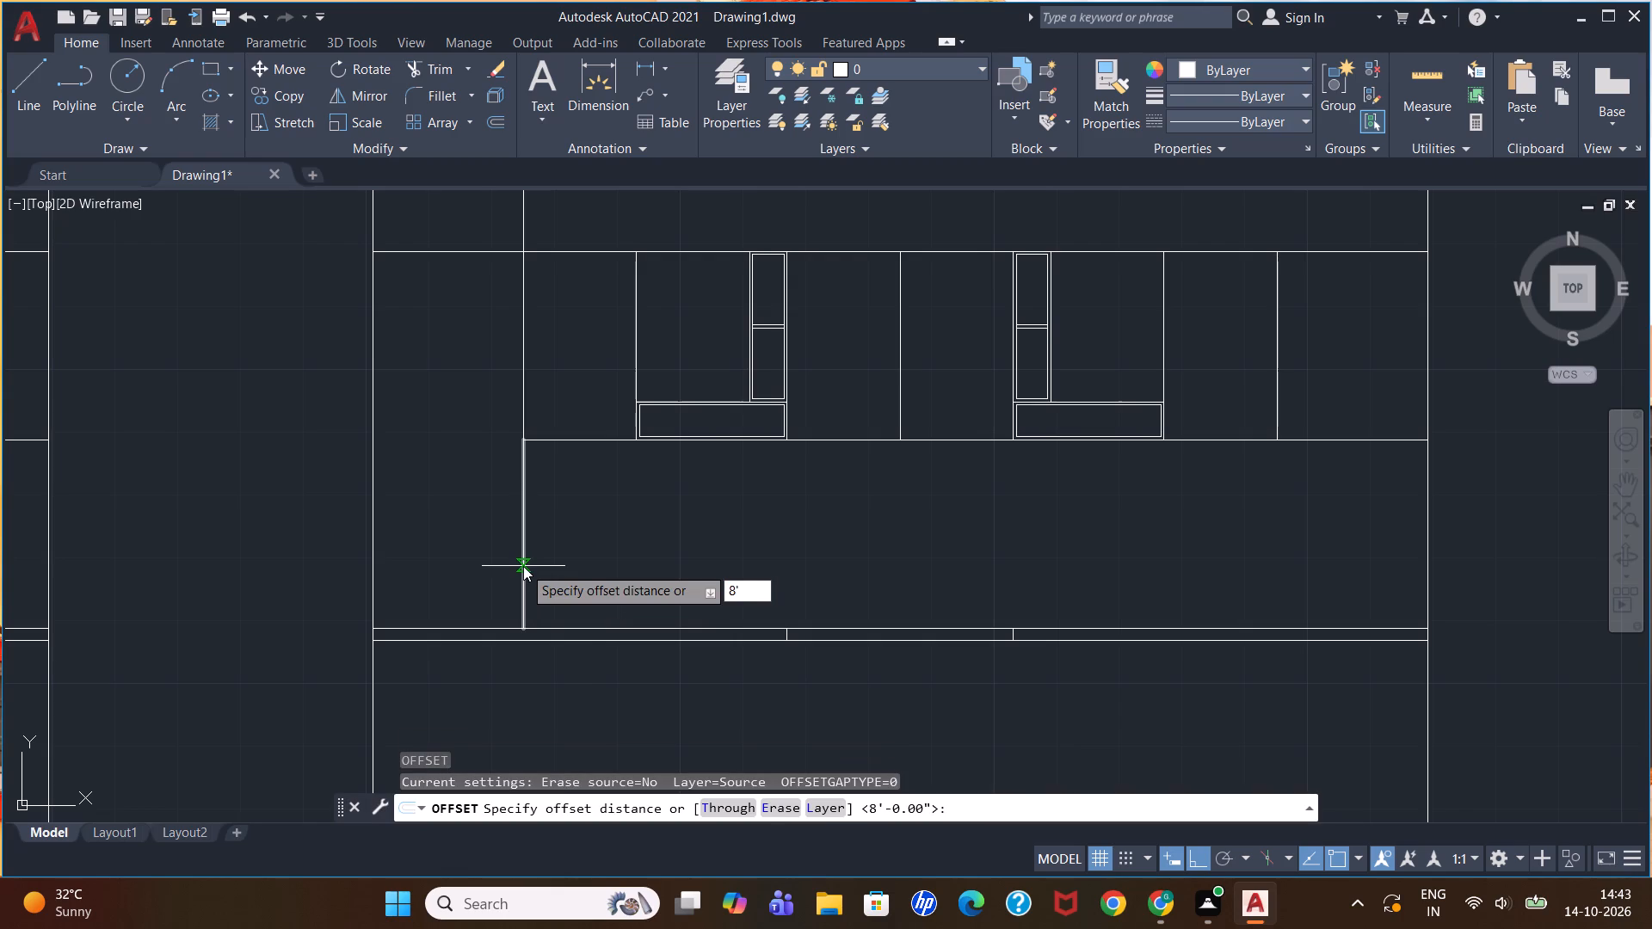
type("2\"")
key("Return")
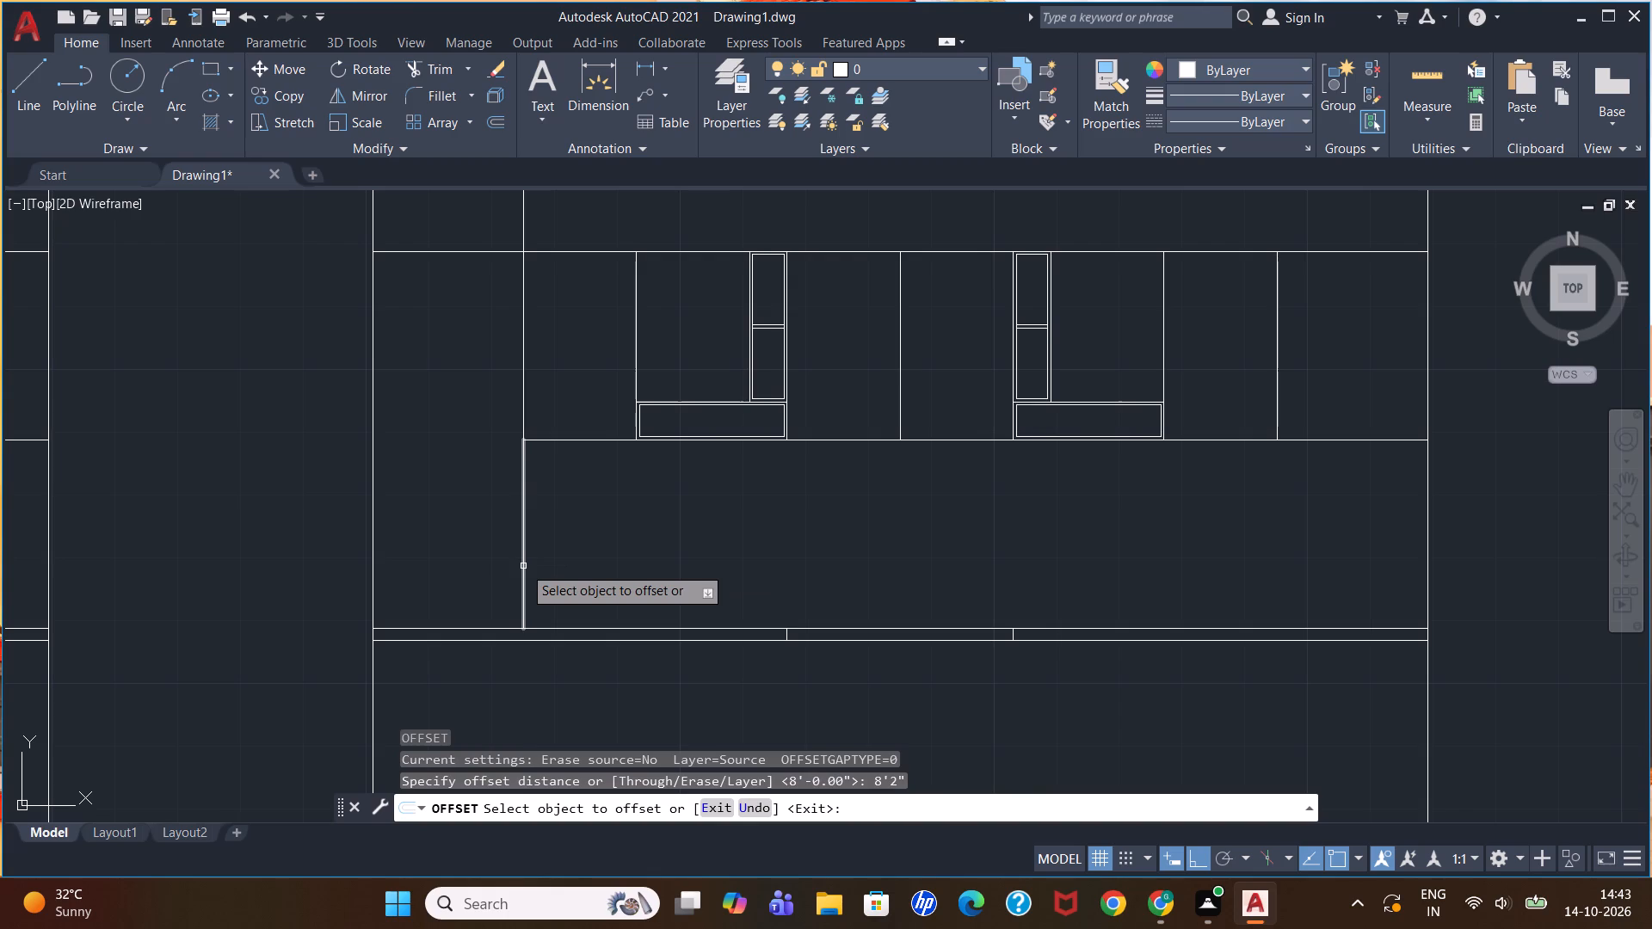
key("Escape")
Offset the vertical line along the tall unit's side by 8'2" into the space between the upper cabinets and the countertop.
key("o")
key("Return")
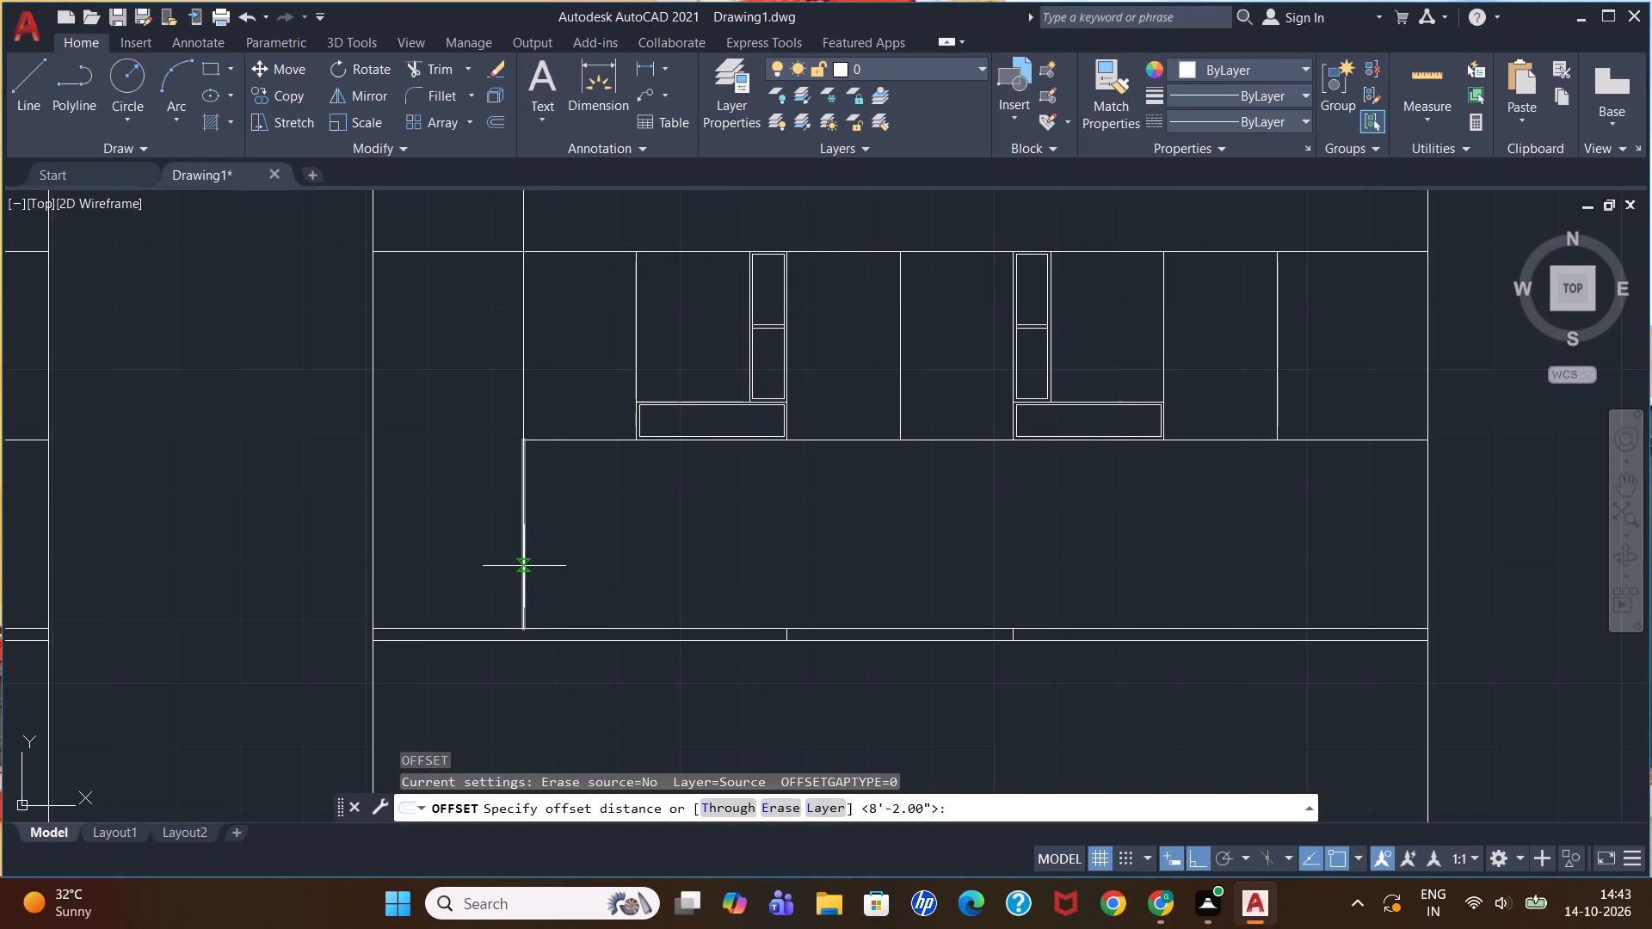
type("8'")
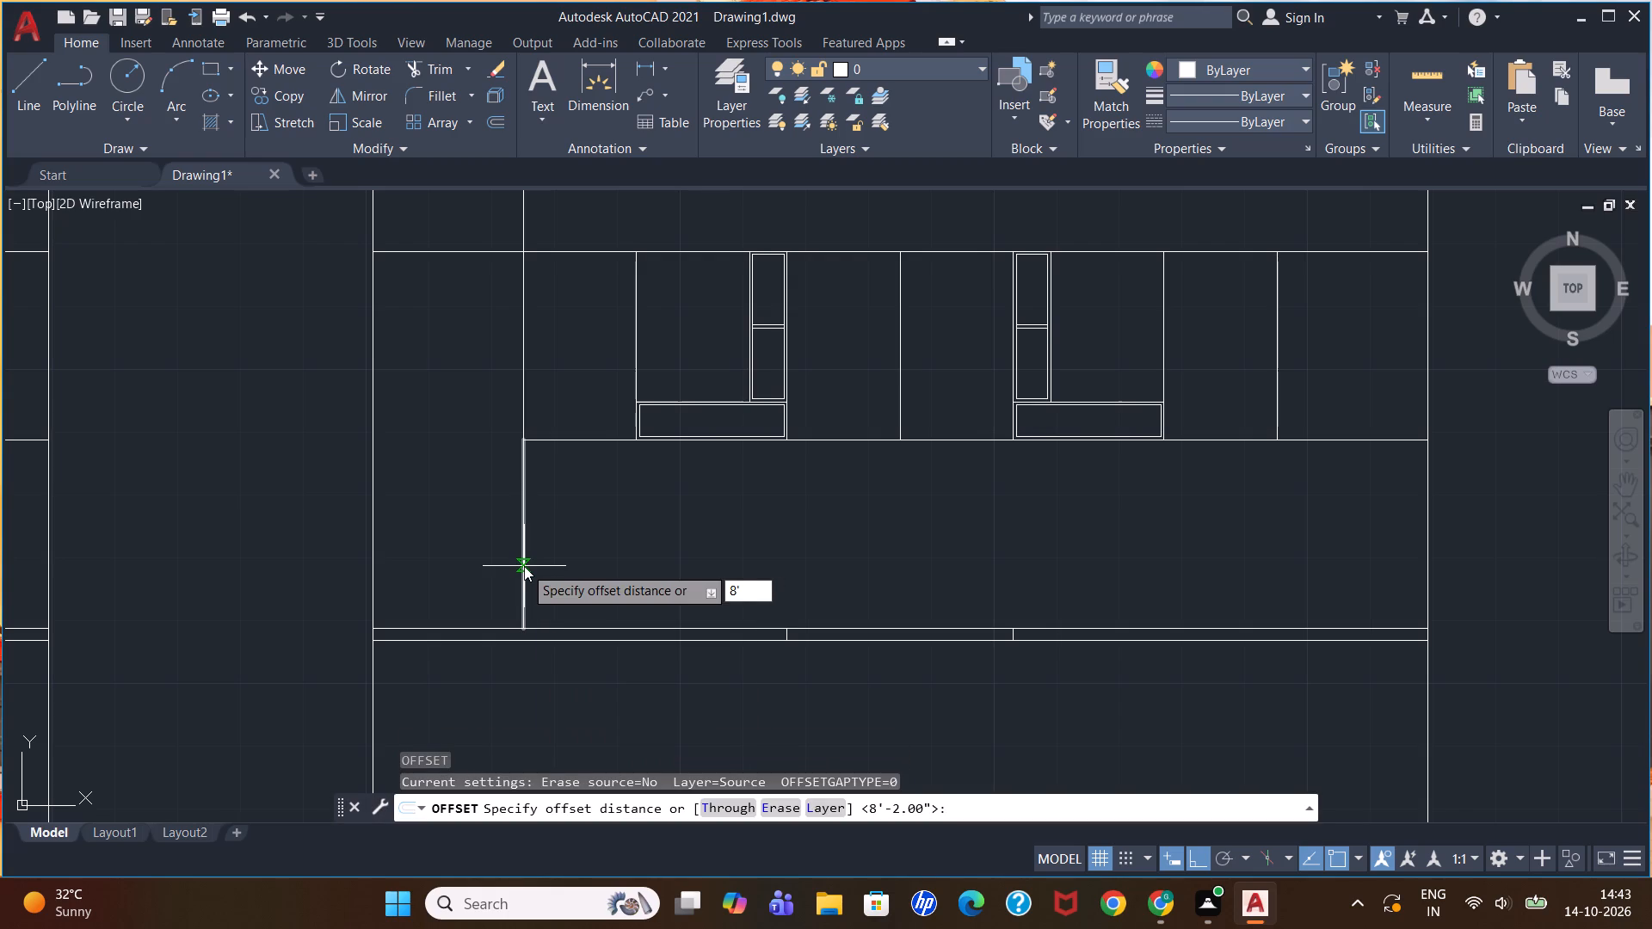
type("2\"")
key("Return")
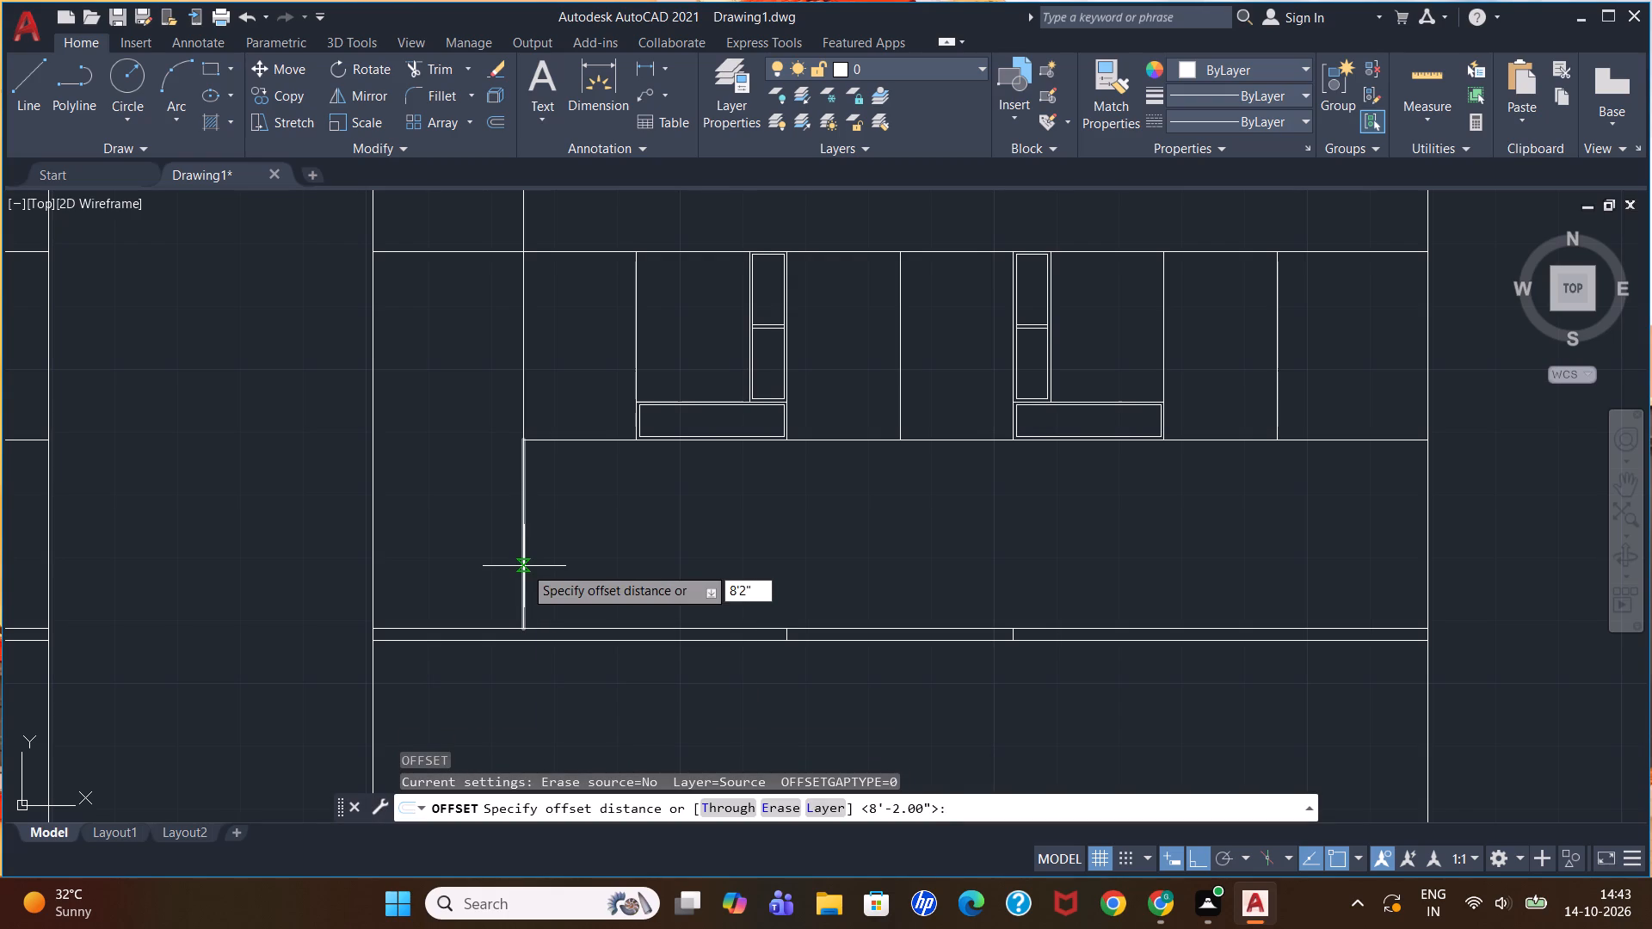
left_click(524, 566)
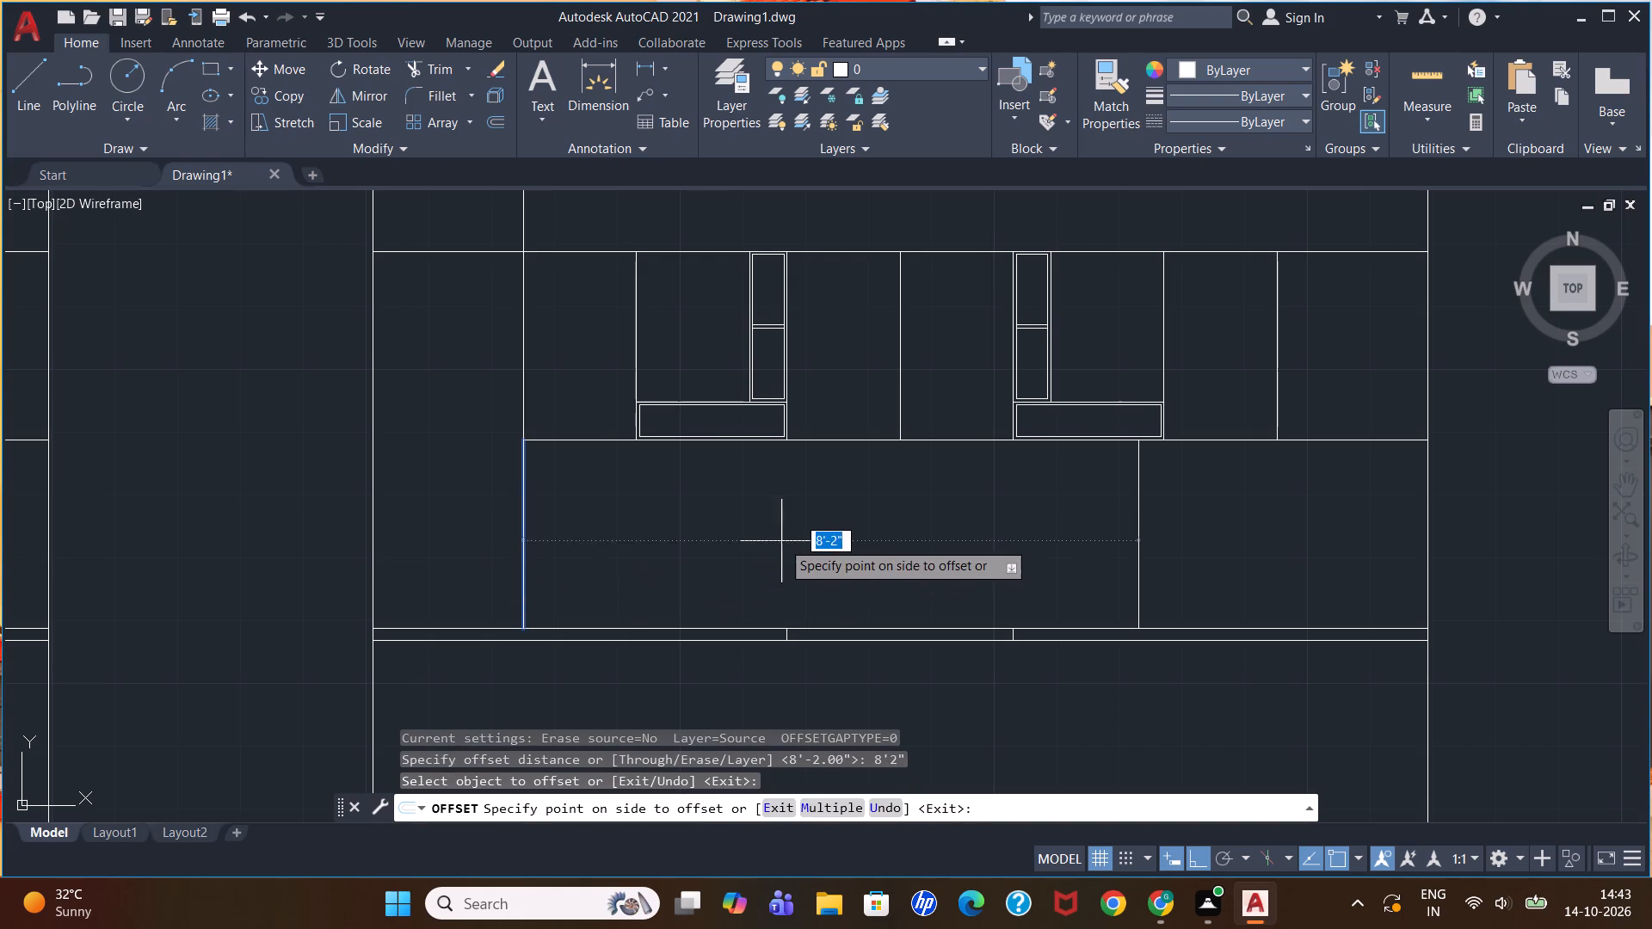
left_click(801, 535)
key("Escape")
key("Escape")
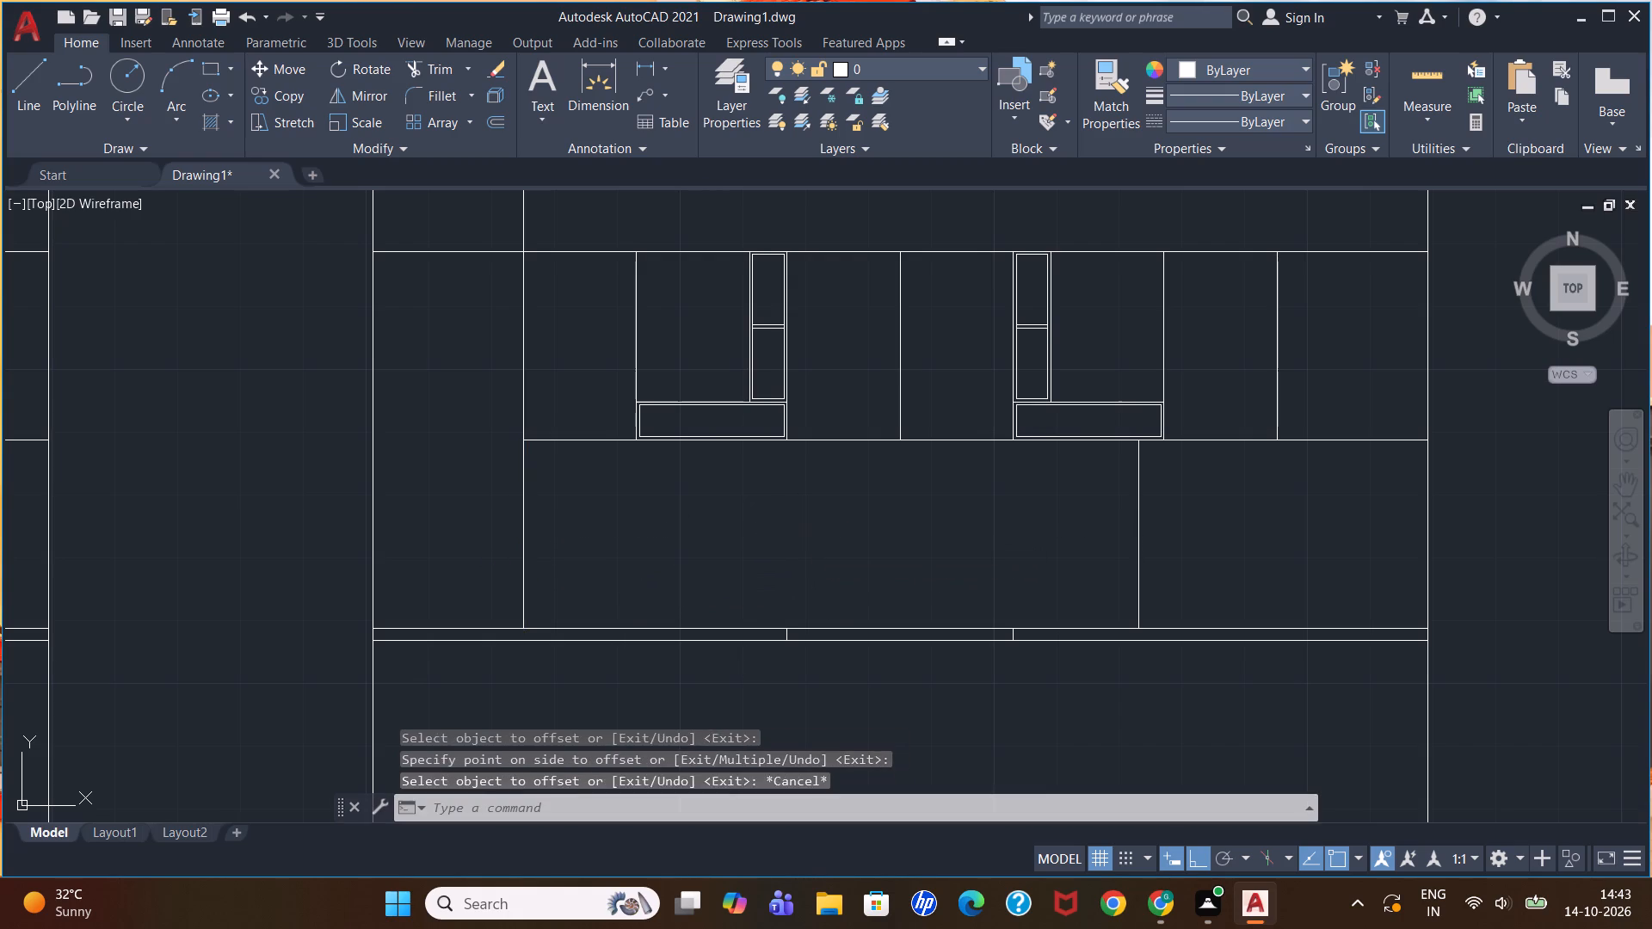
key("Escape")
key("Escape")
Offset the vertical line along the tall unit's side by 2" into the opening.
key("o")
key("Return")
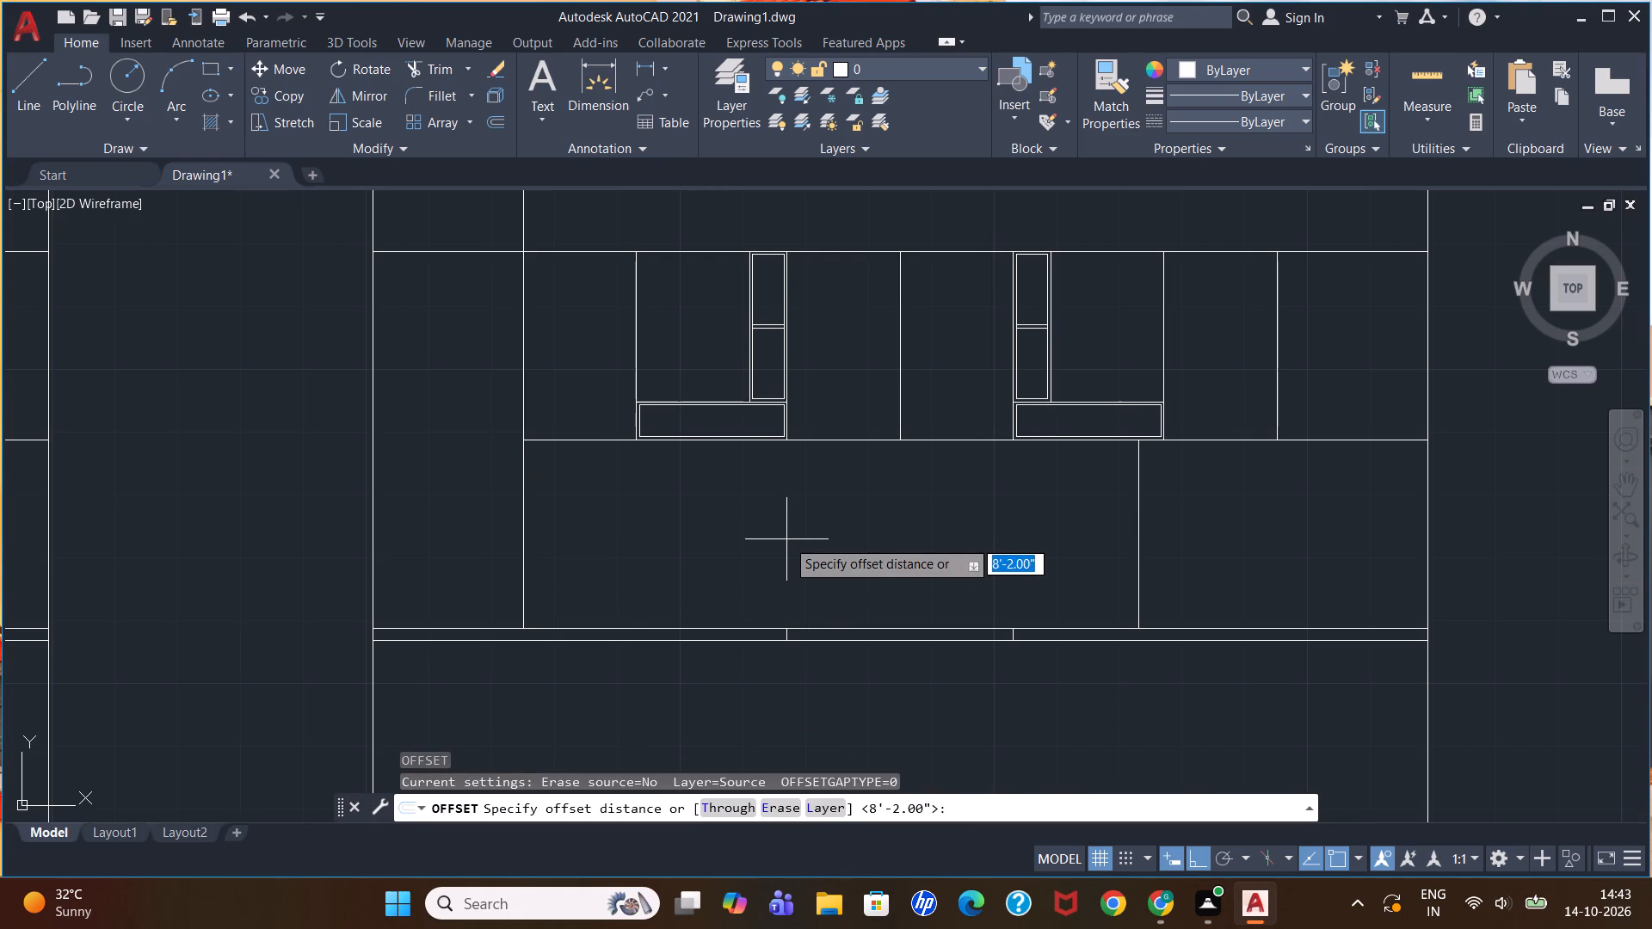
type("2\"")
key("Return")
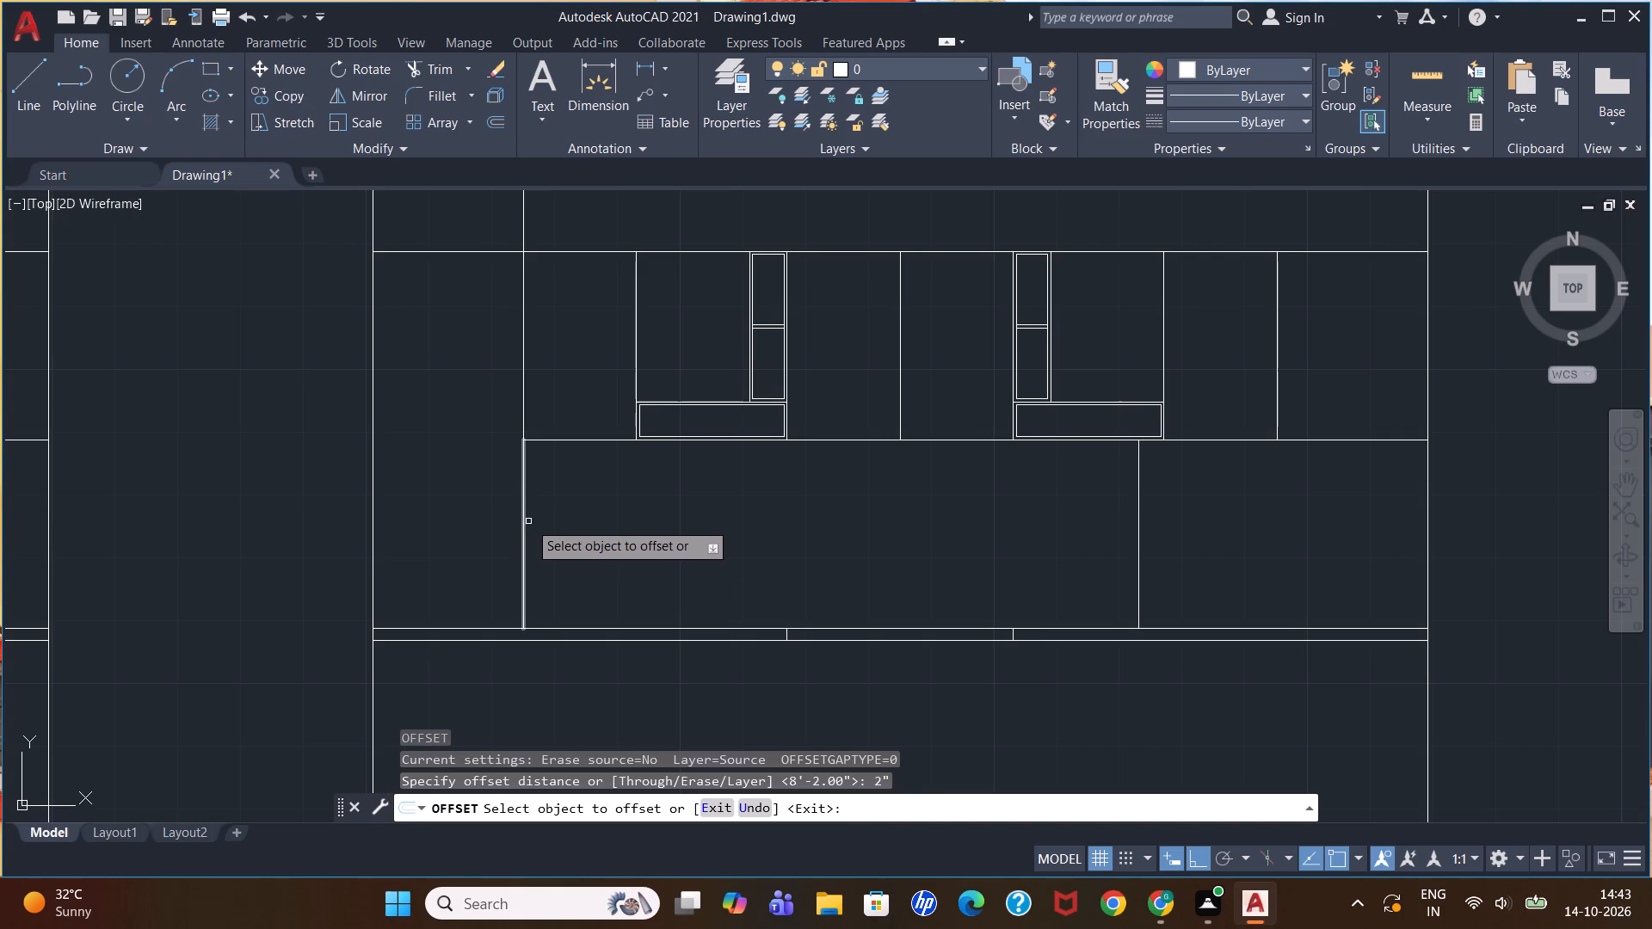
left_click(526, 519)
left_click(568, 521)
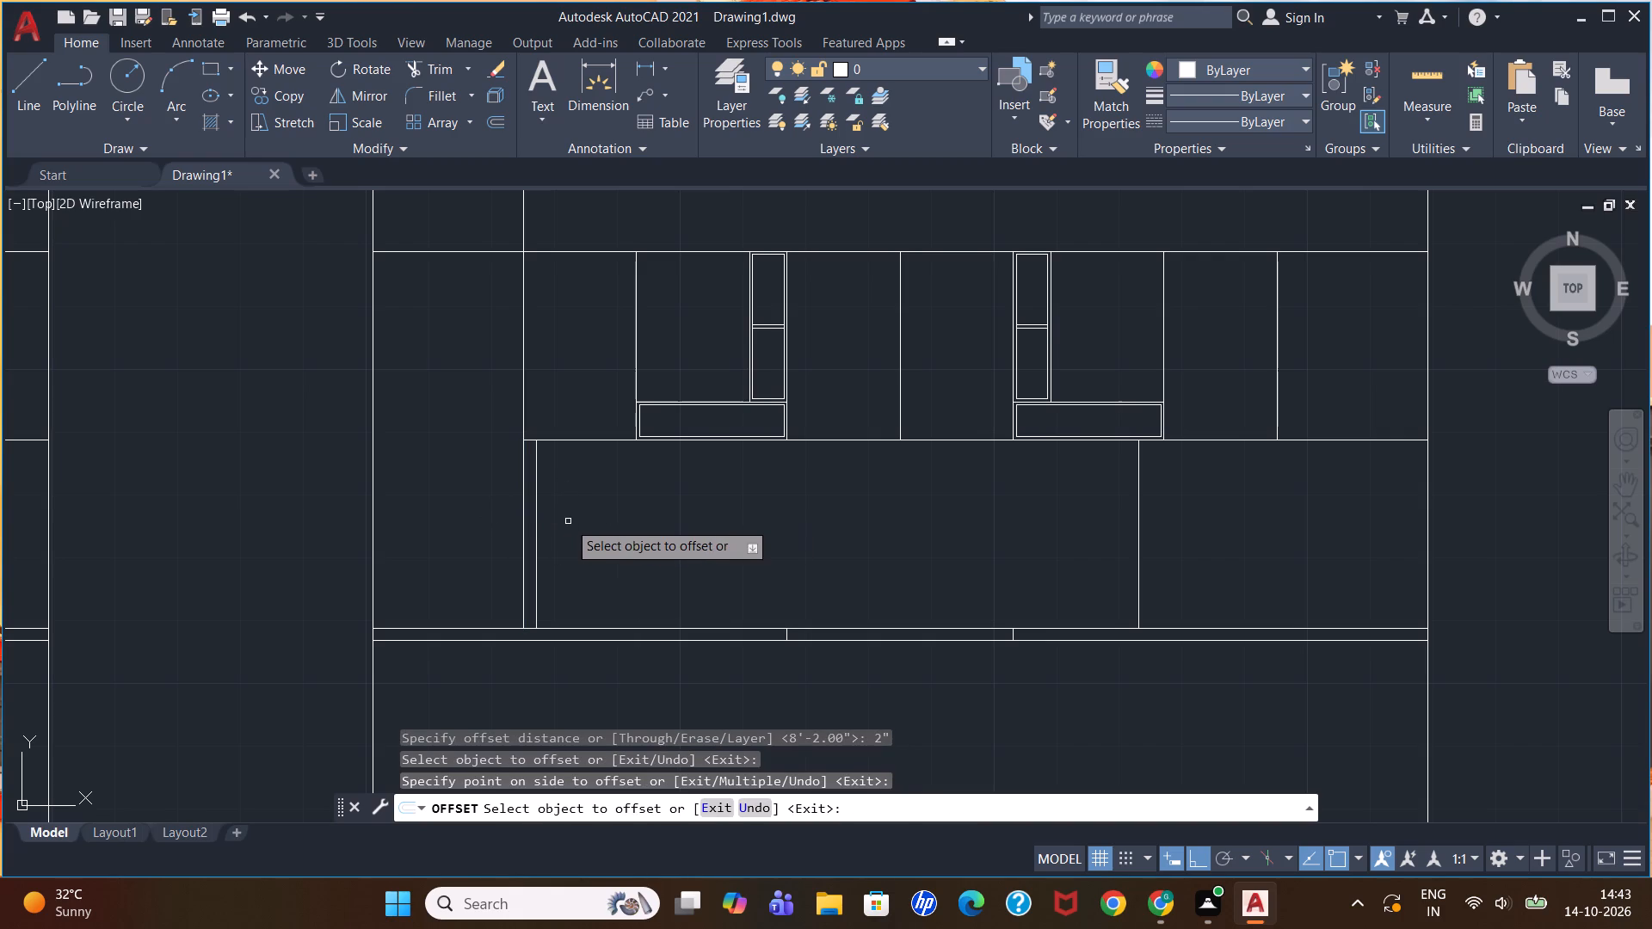
key("Escape")
key("Escape")
key("Escape")
key("Escape")
key("Escape")
key("Escape")
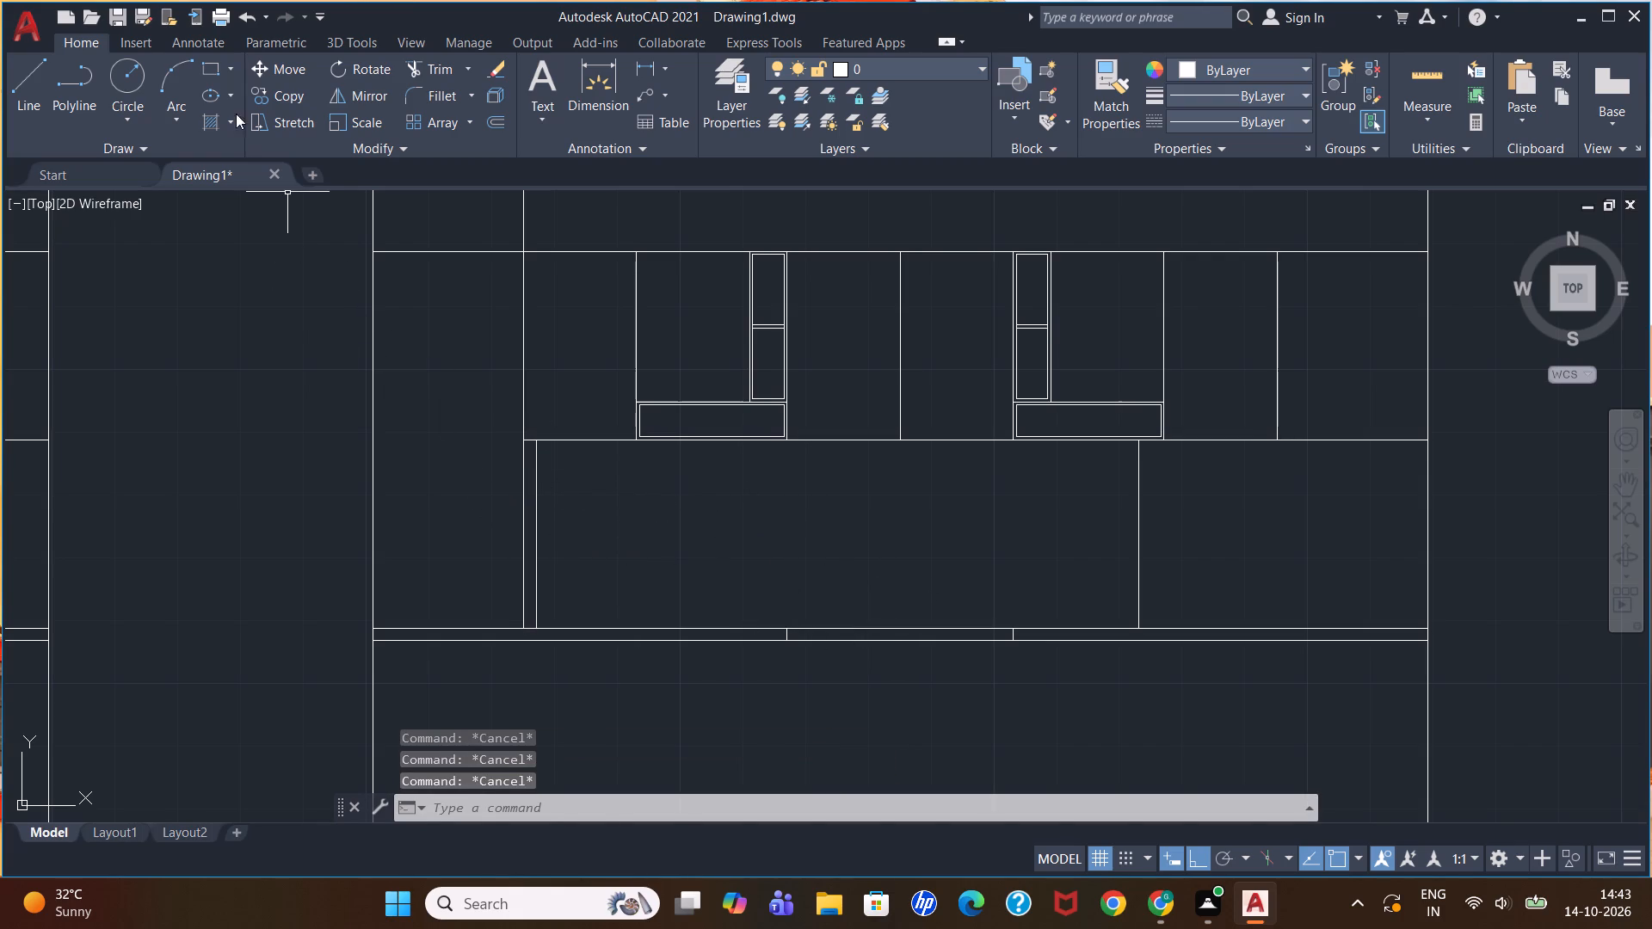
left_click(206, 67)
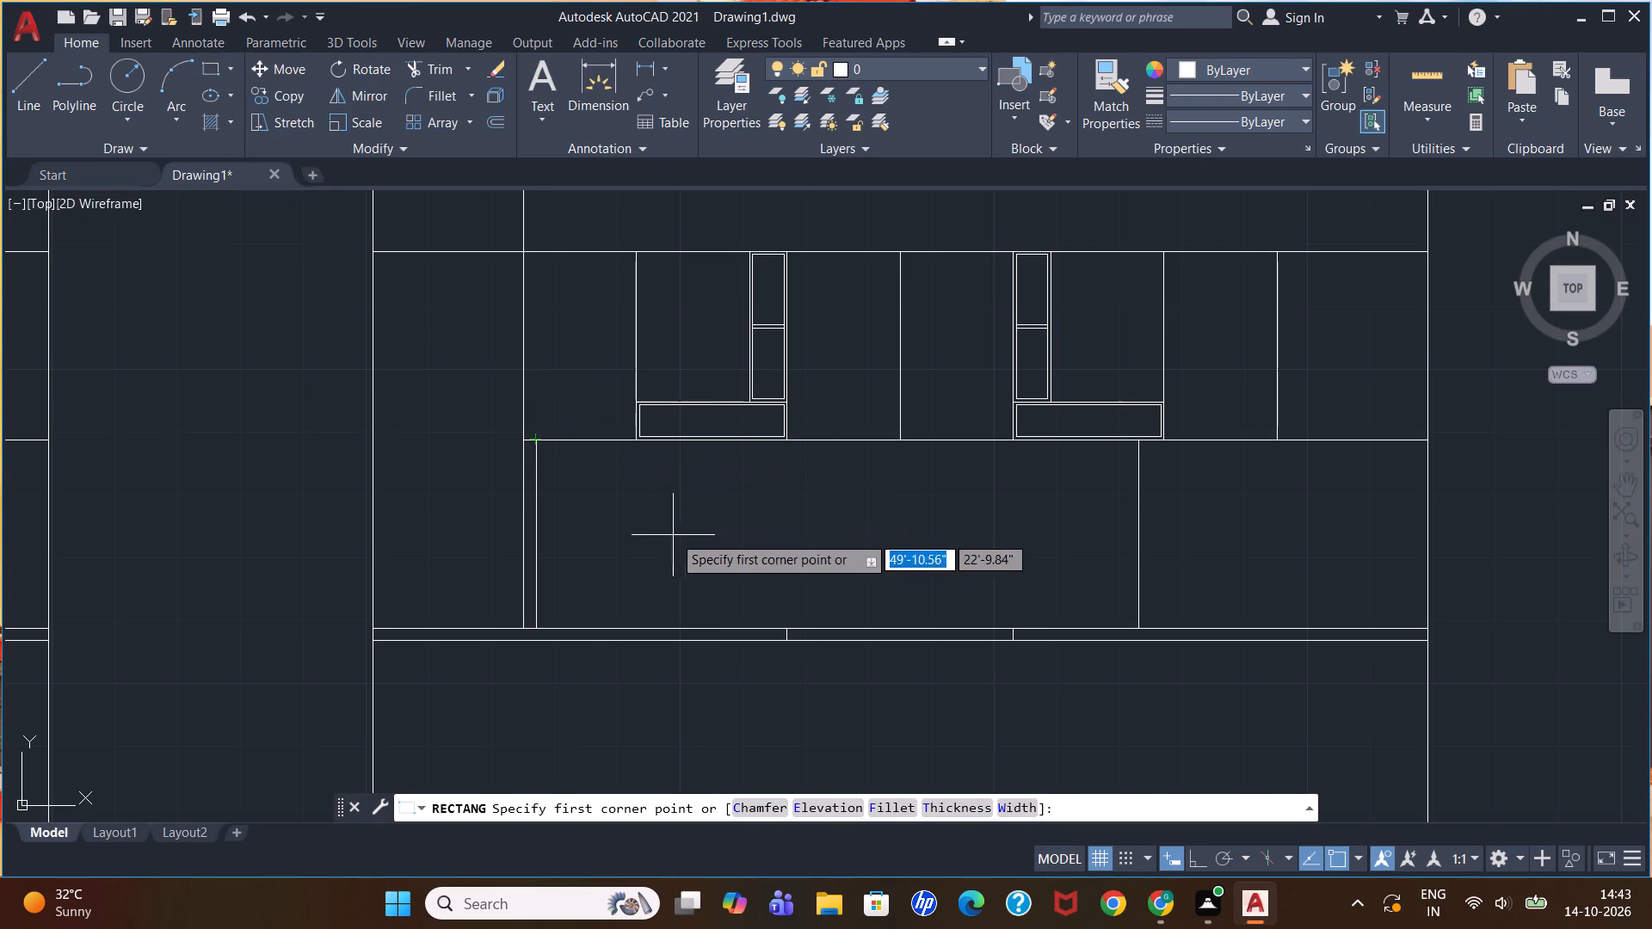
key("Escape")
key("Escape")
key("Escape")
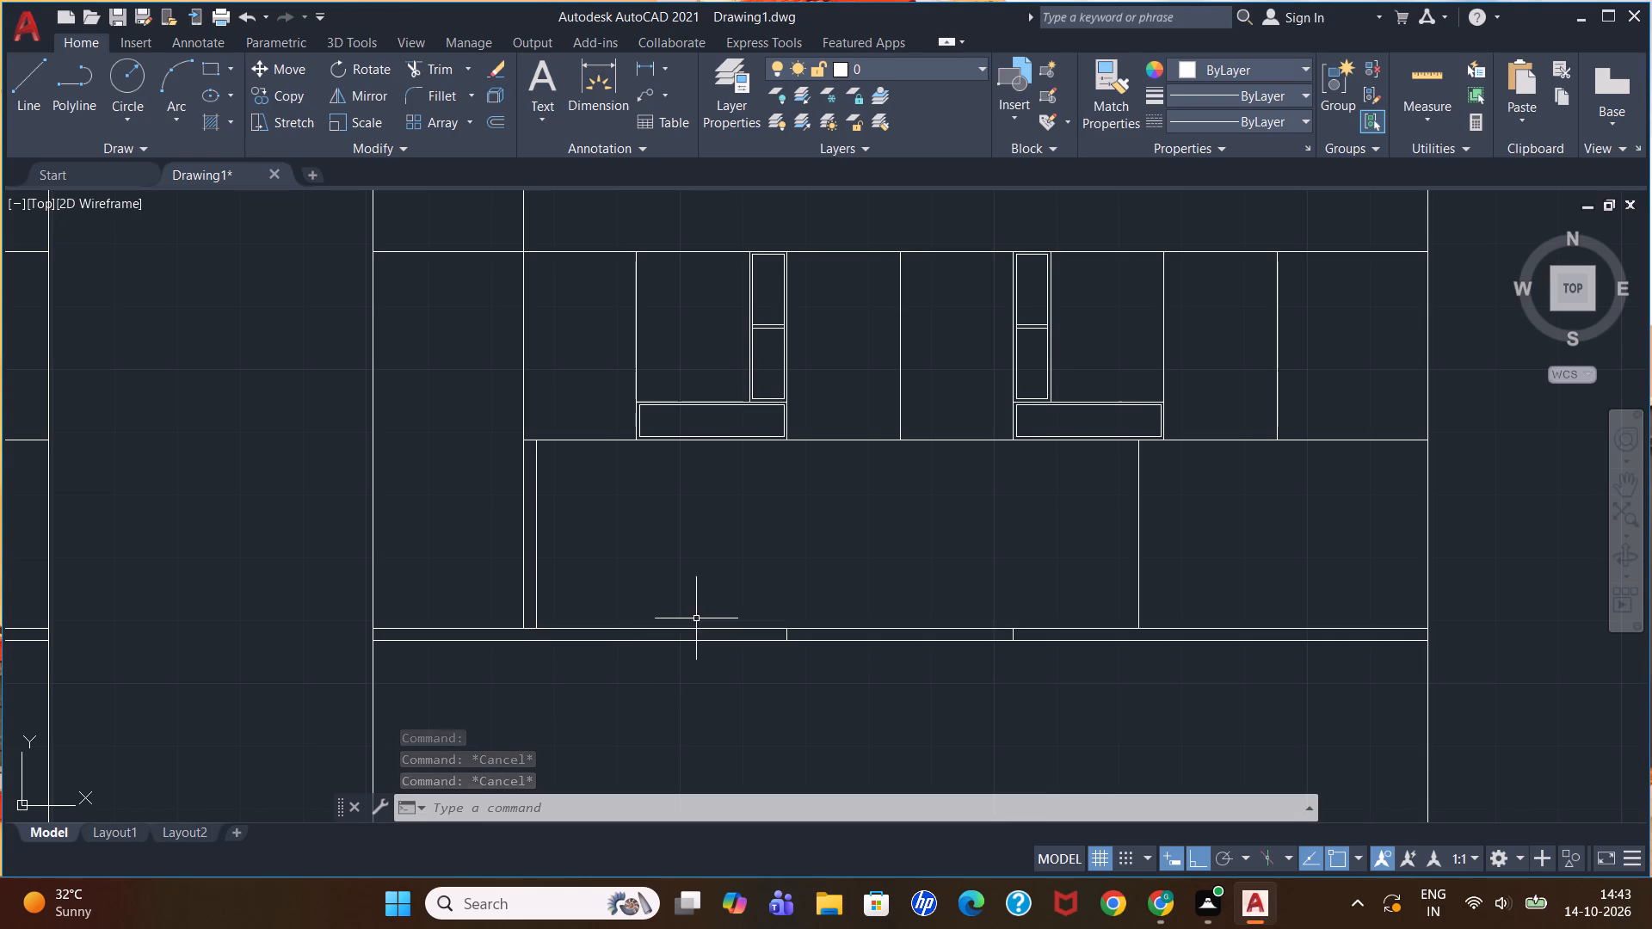
Offset the countertop's top line and the upper cabinets' bottom line by 2" into the opening of the right-hand elevation.
scroll(724, 590, "down", 2)
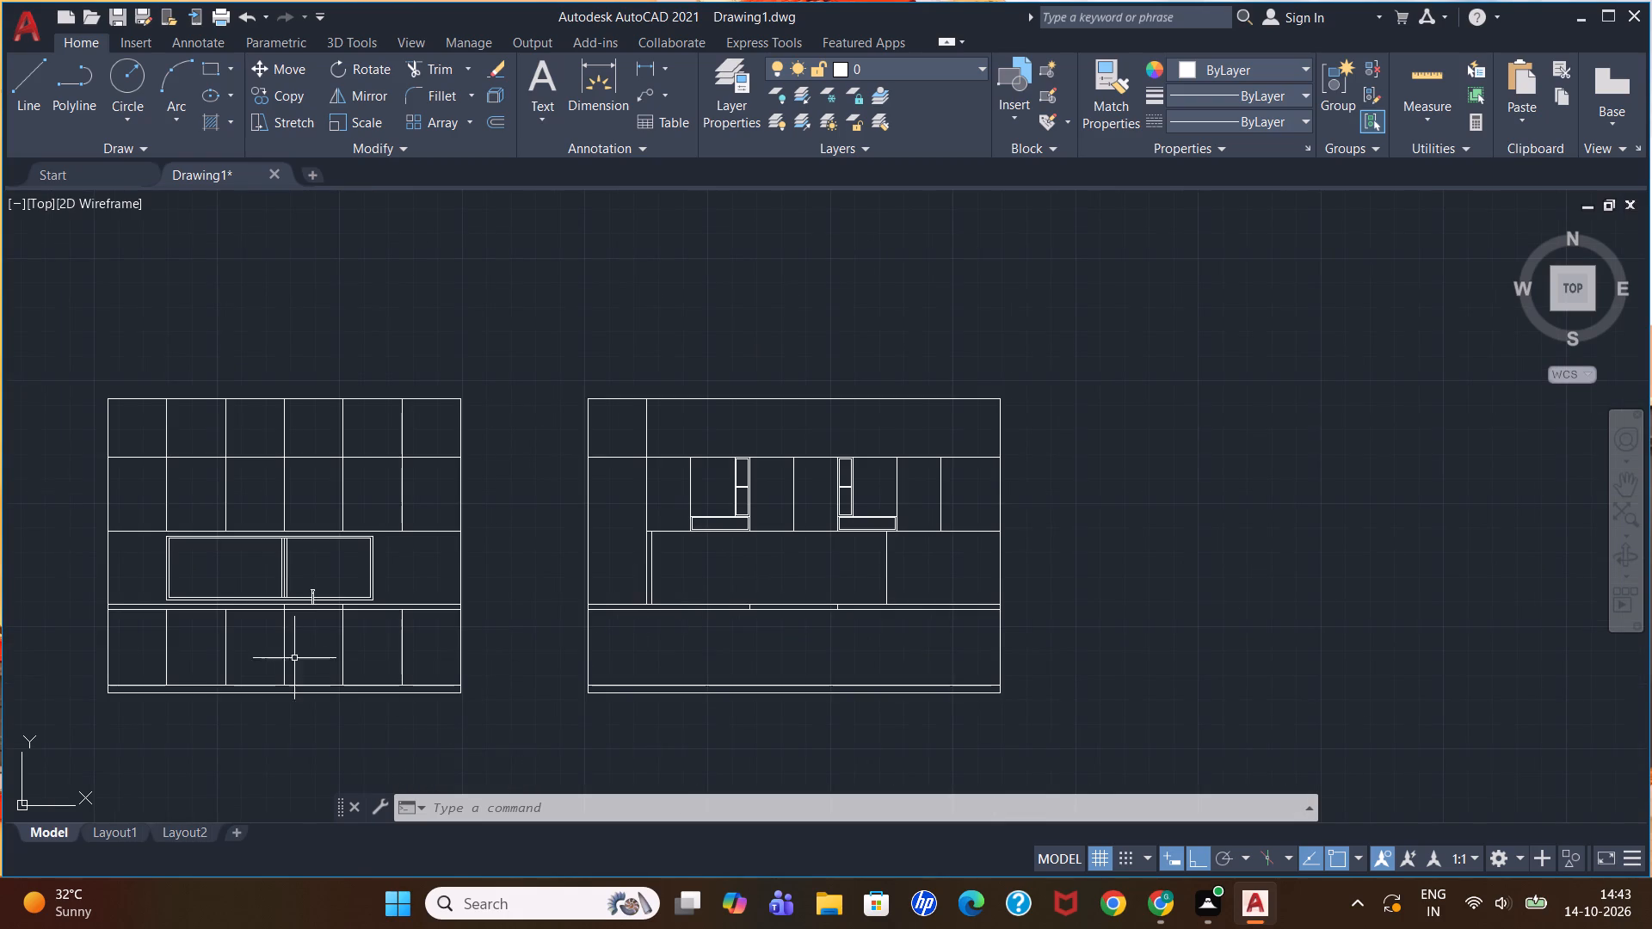
scroll(286, 578, "up", 2)
scroll(433, 621, "down", 1)
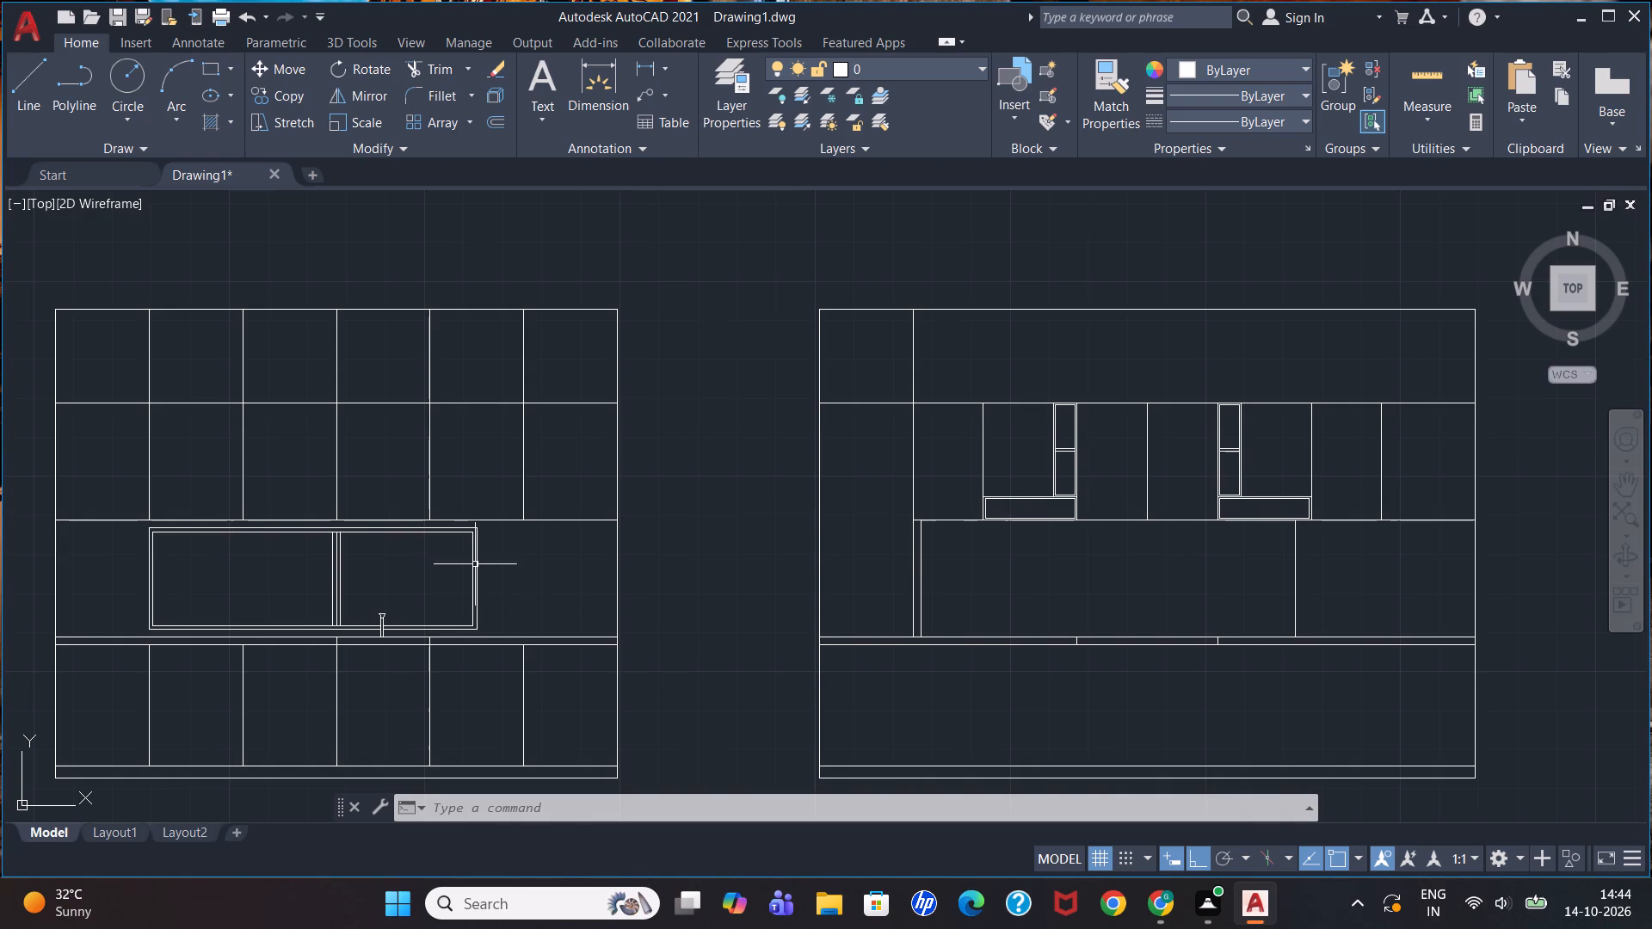
scroll(1353, 587, "down", 1)
scroll(1390, 634, "up", 2)
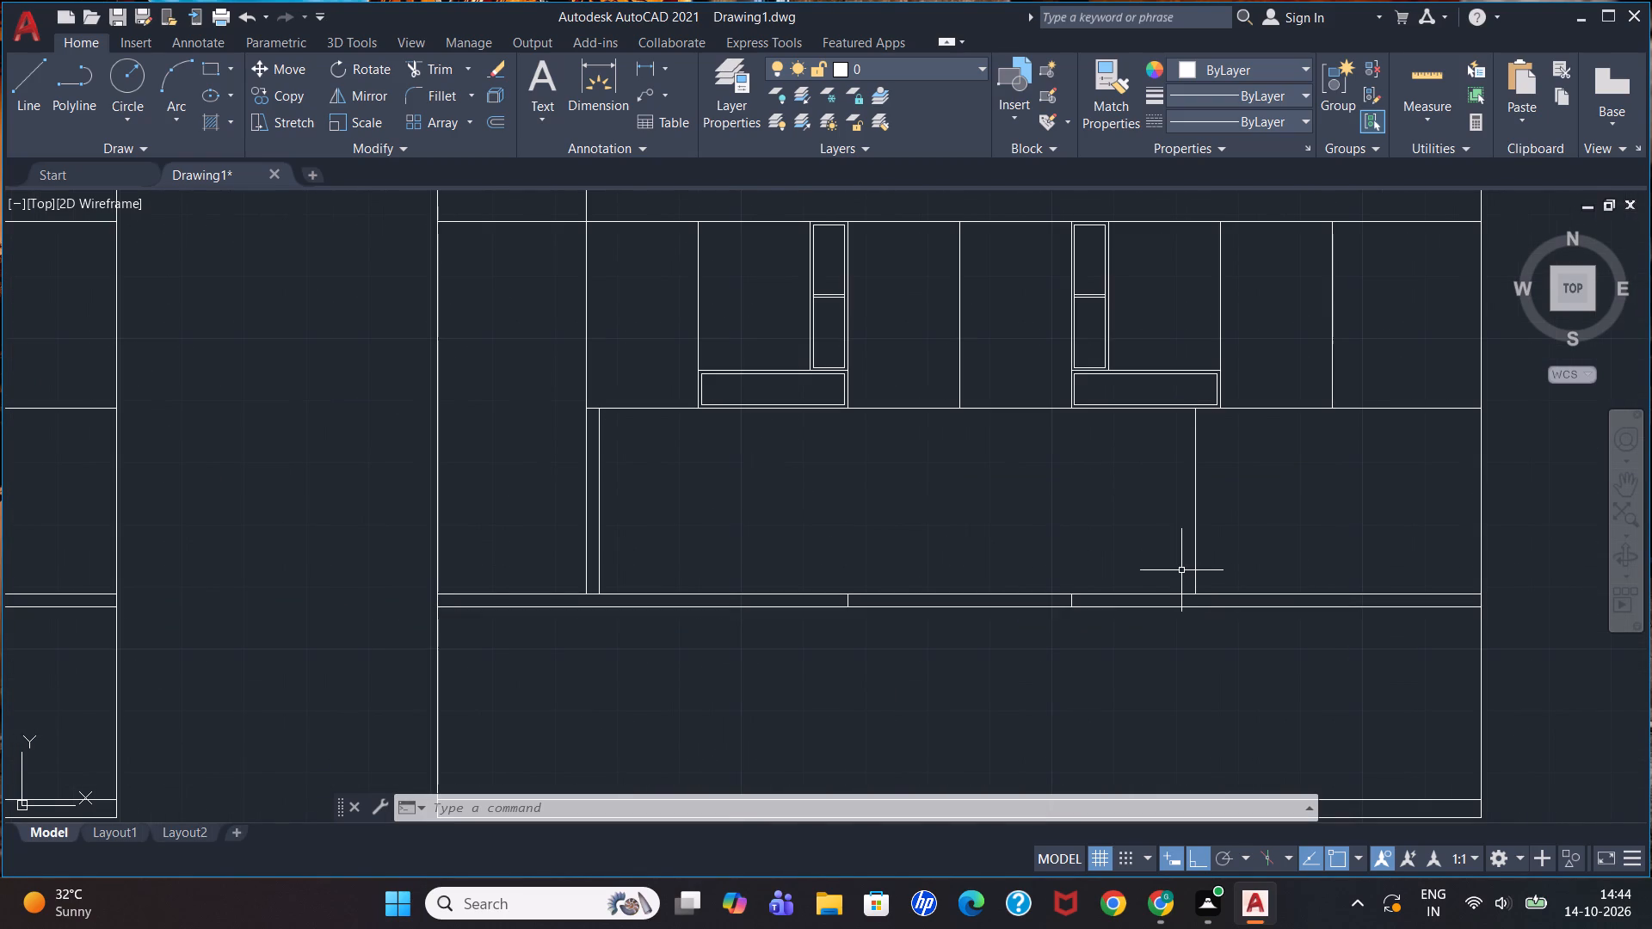
key("o")
key("Return")
type("2\"")
key("Return")
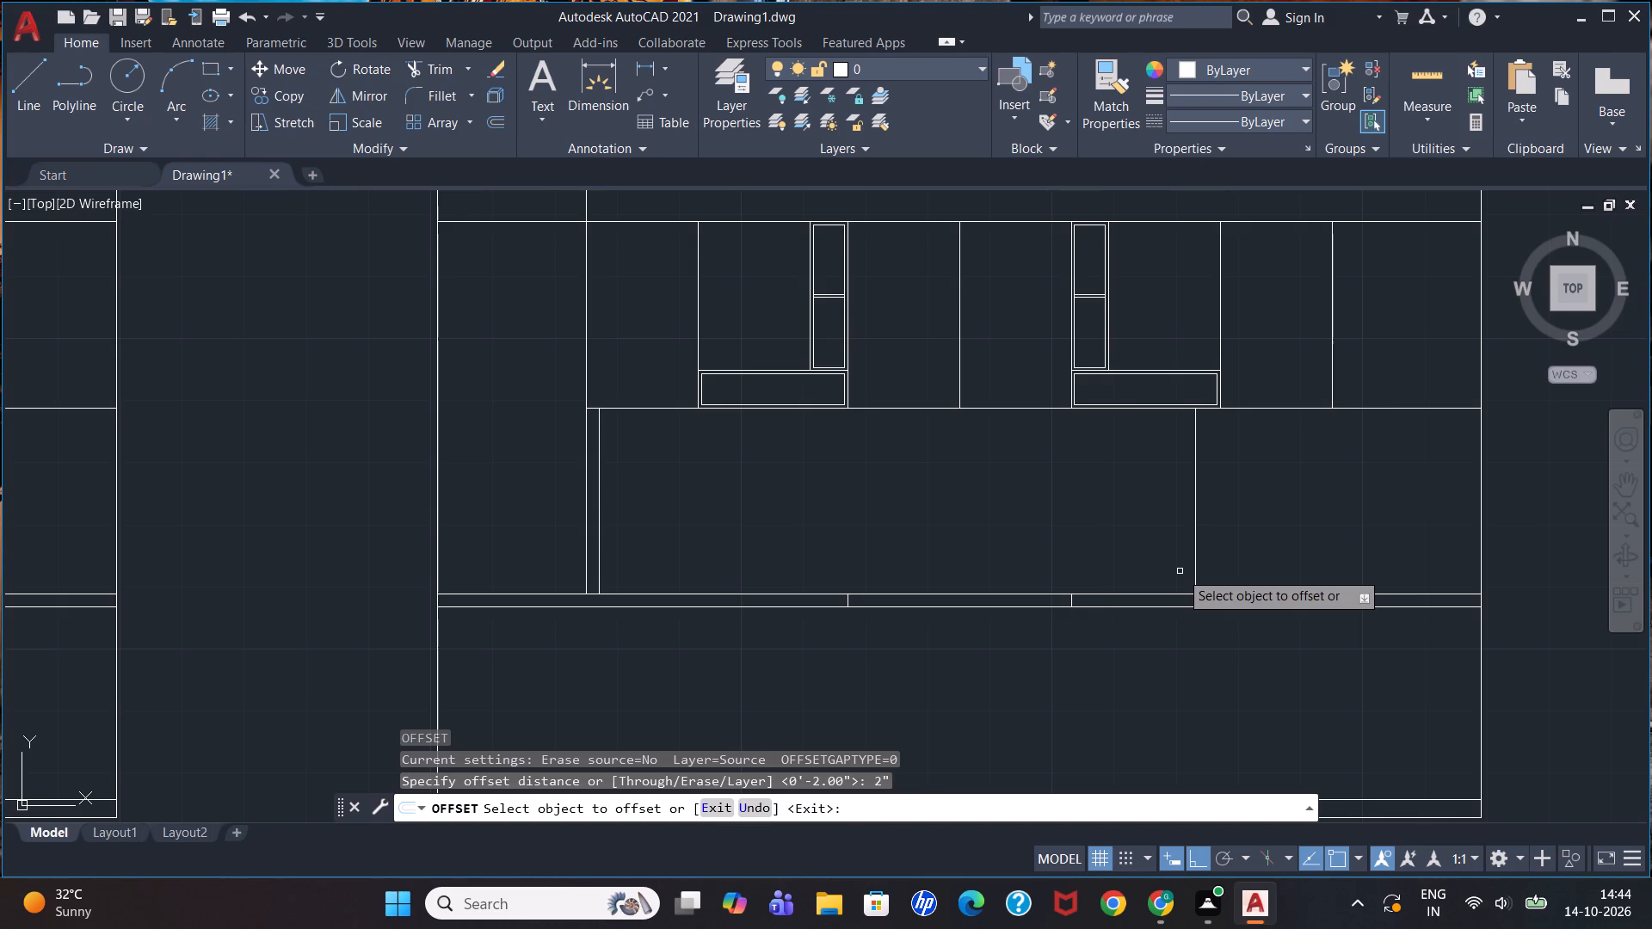
left_click(969, 594)
left_click(982, 549)
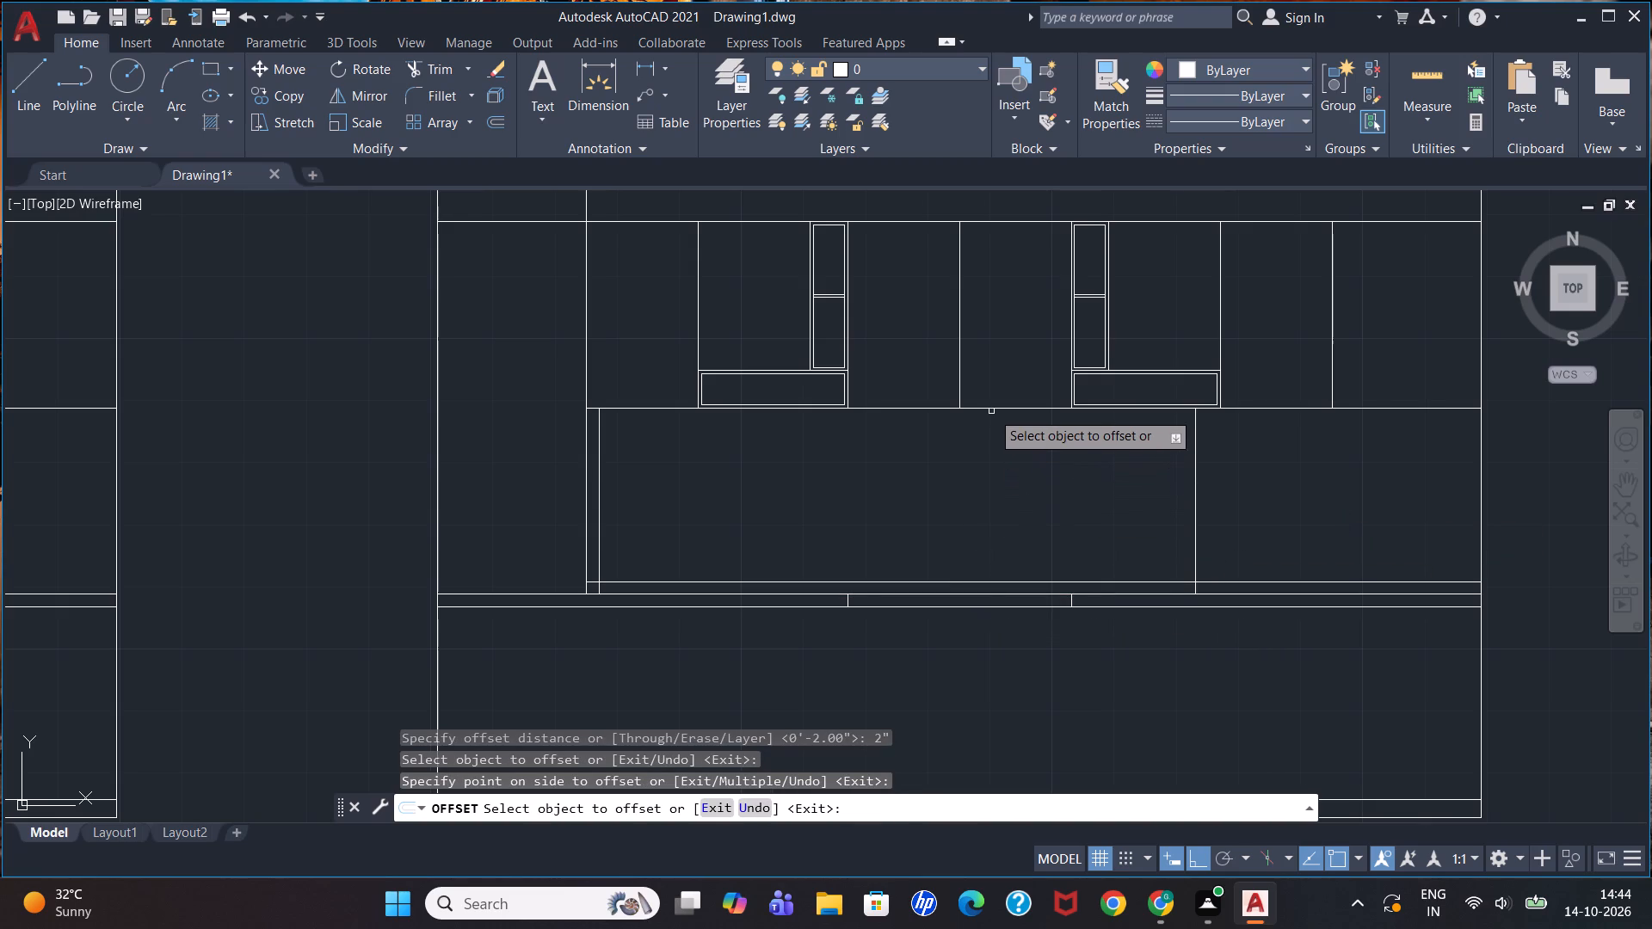
left_click(991, 410)
left_click(985, 446)
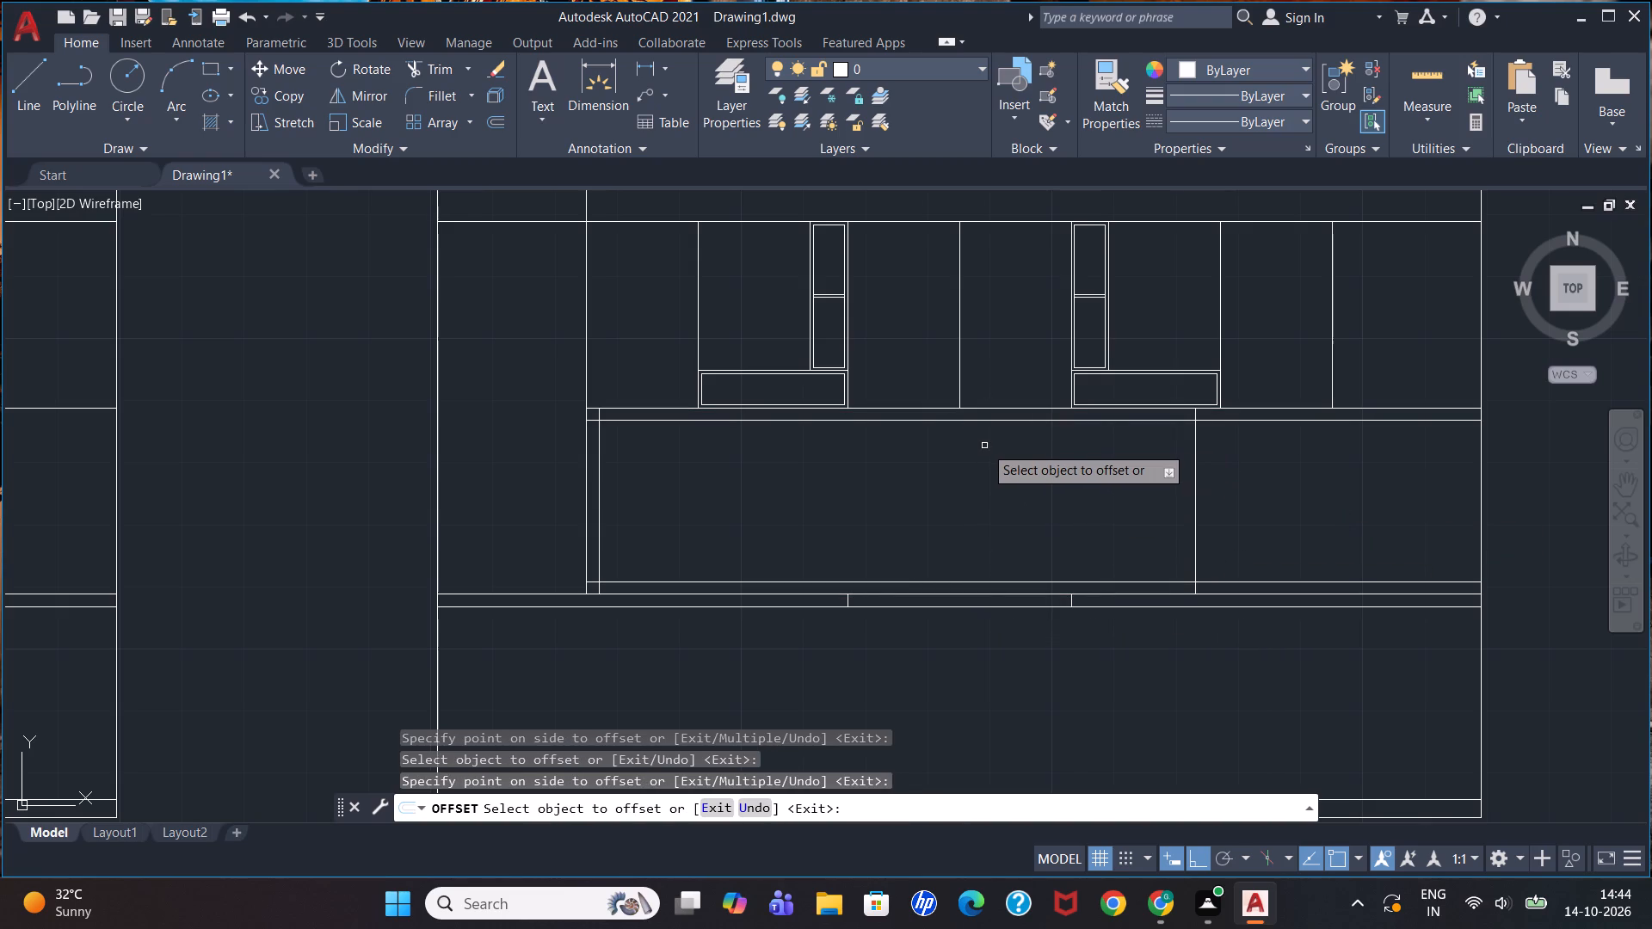
key("Escape")
key("Escape")
key("Escape")
key("Escape")
key("Escape")
key("Escape")
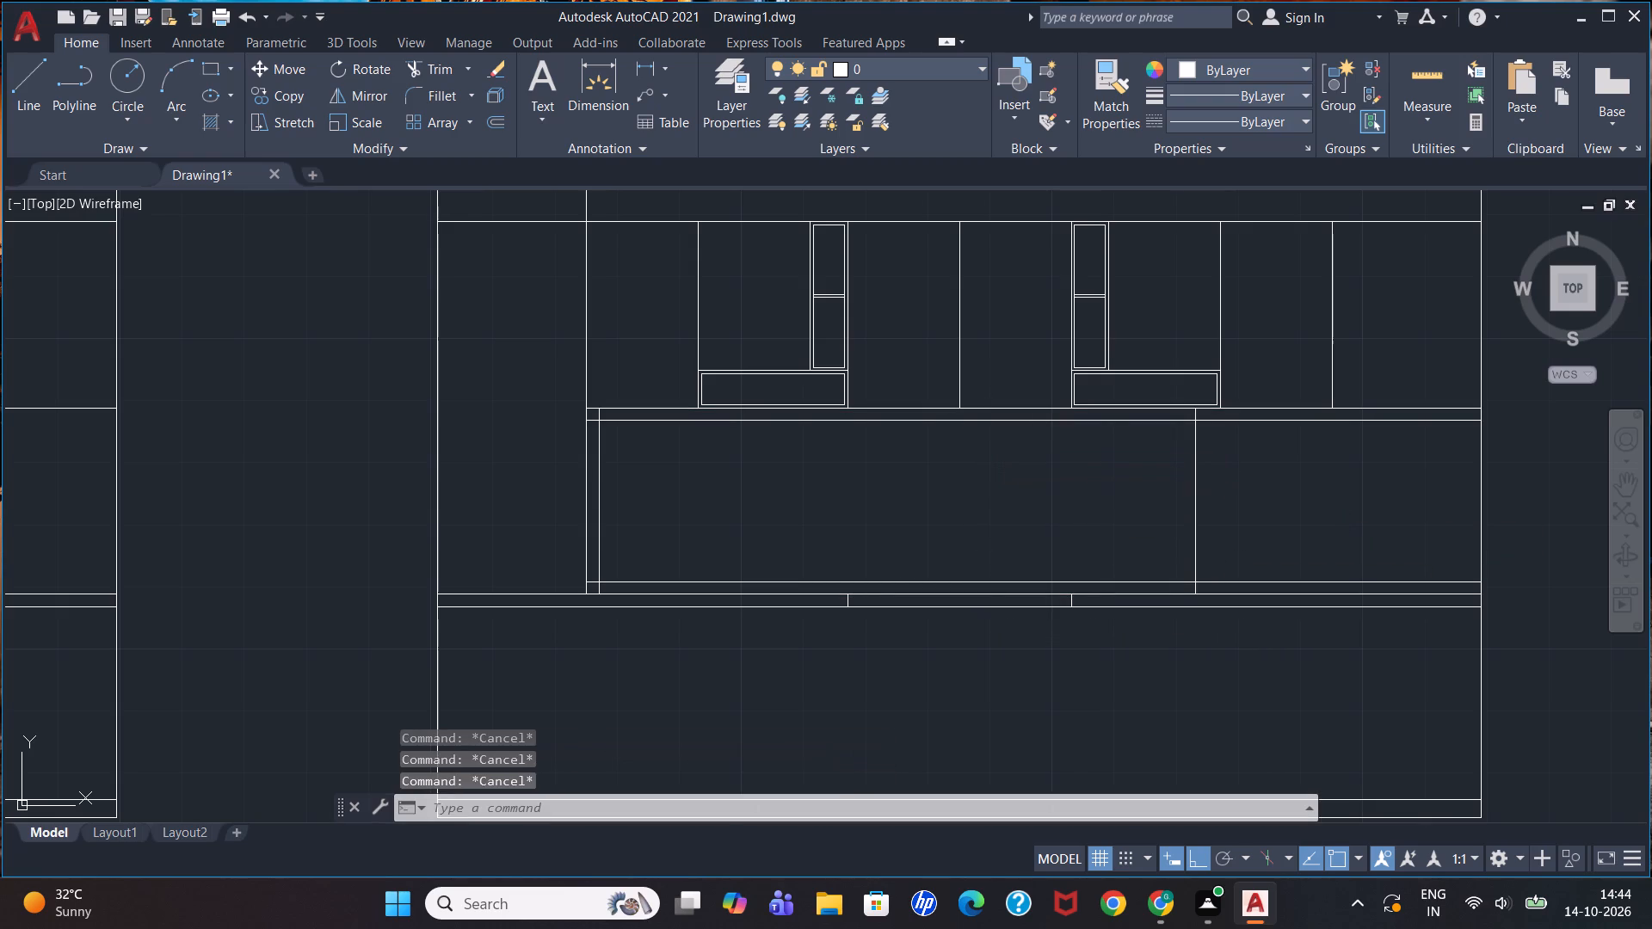
Trim the overhanging ends of the four offset lines so they form a closed rectangle between the upper cabinets and the countertop.
type("tr")
key("Return")
key("Return")
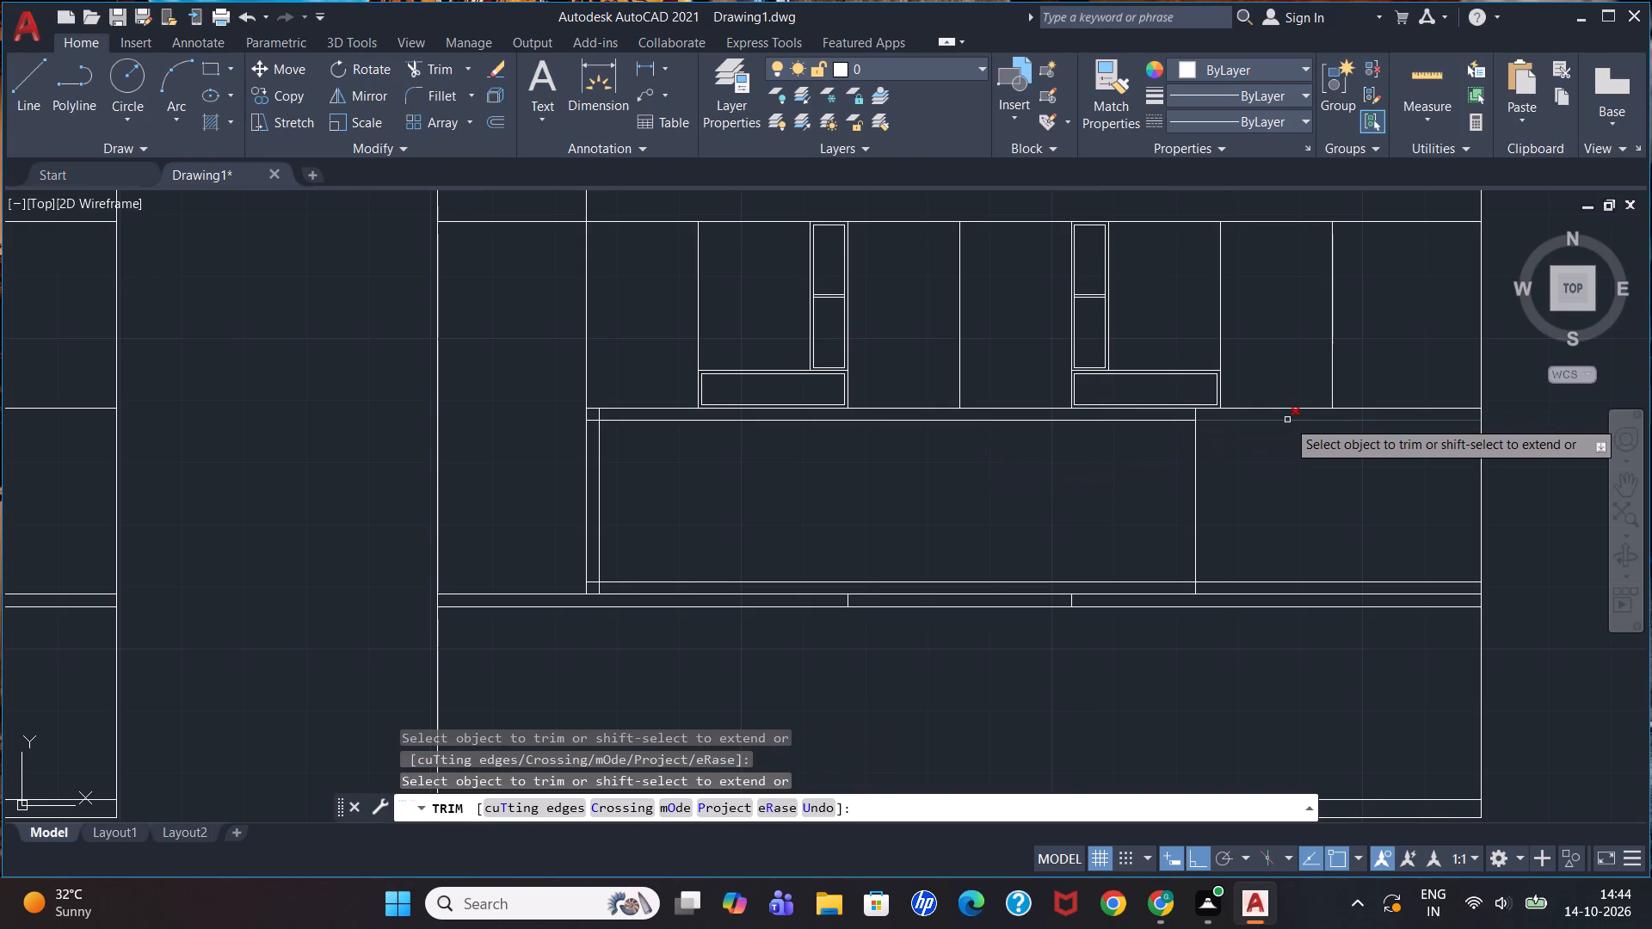
left_click(1287, 420)
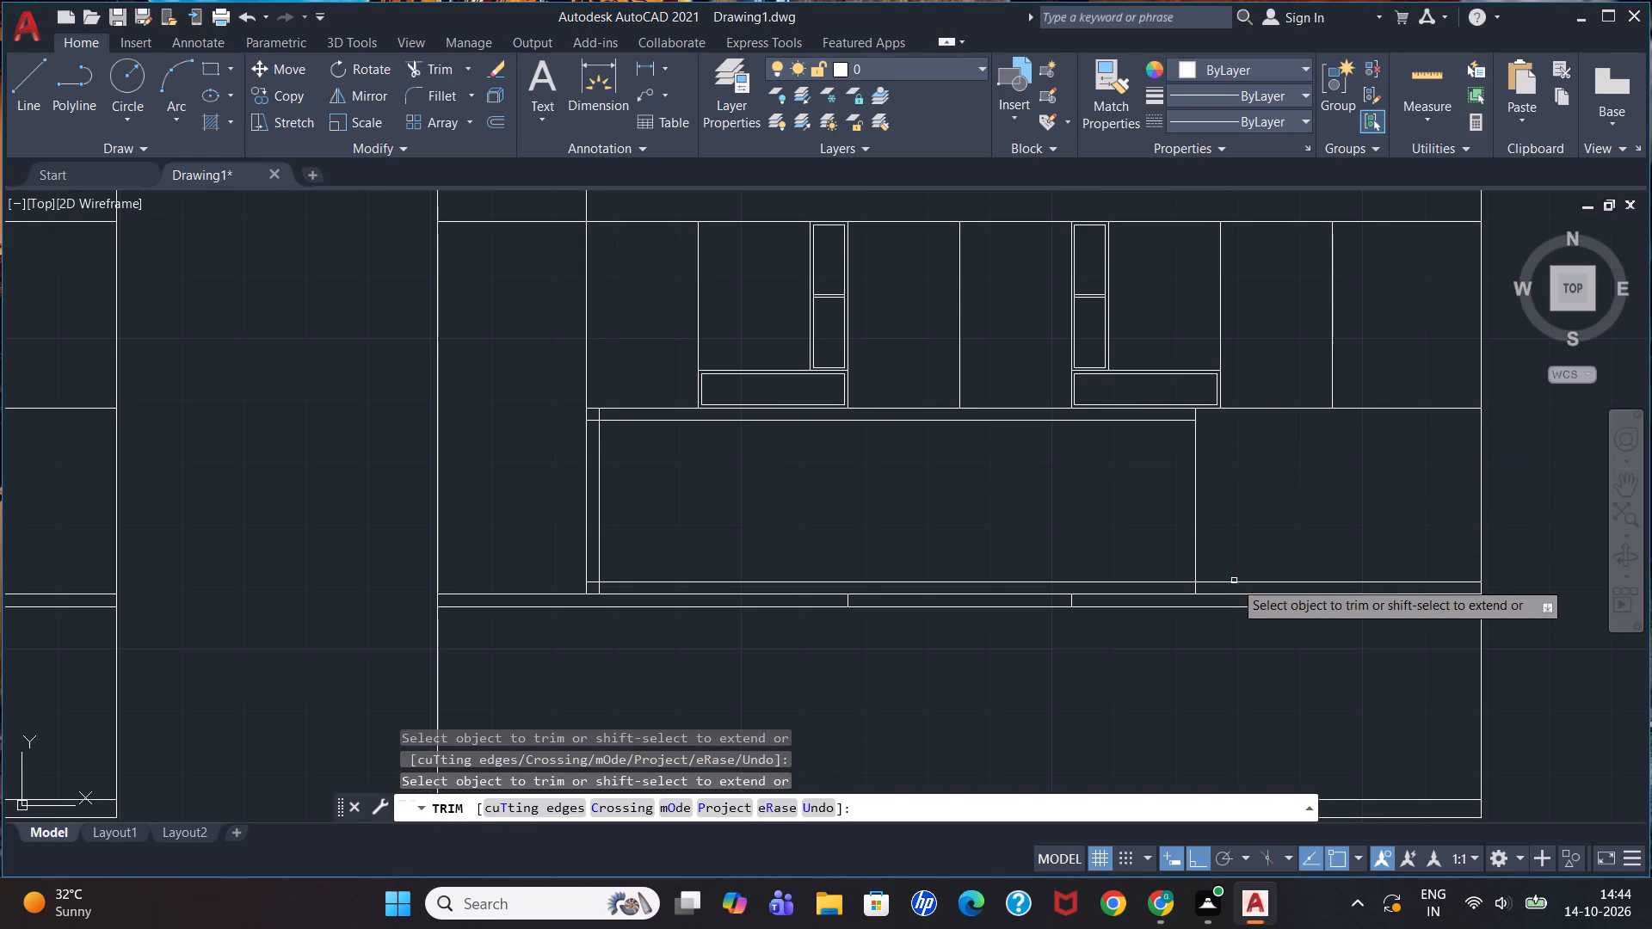
left_click(1235, 581)
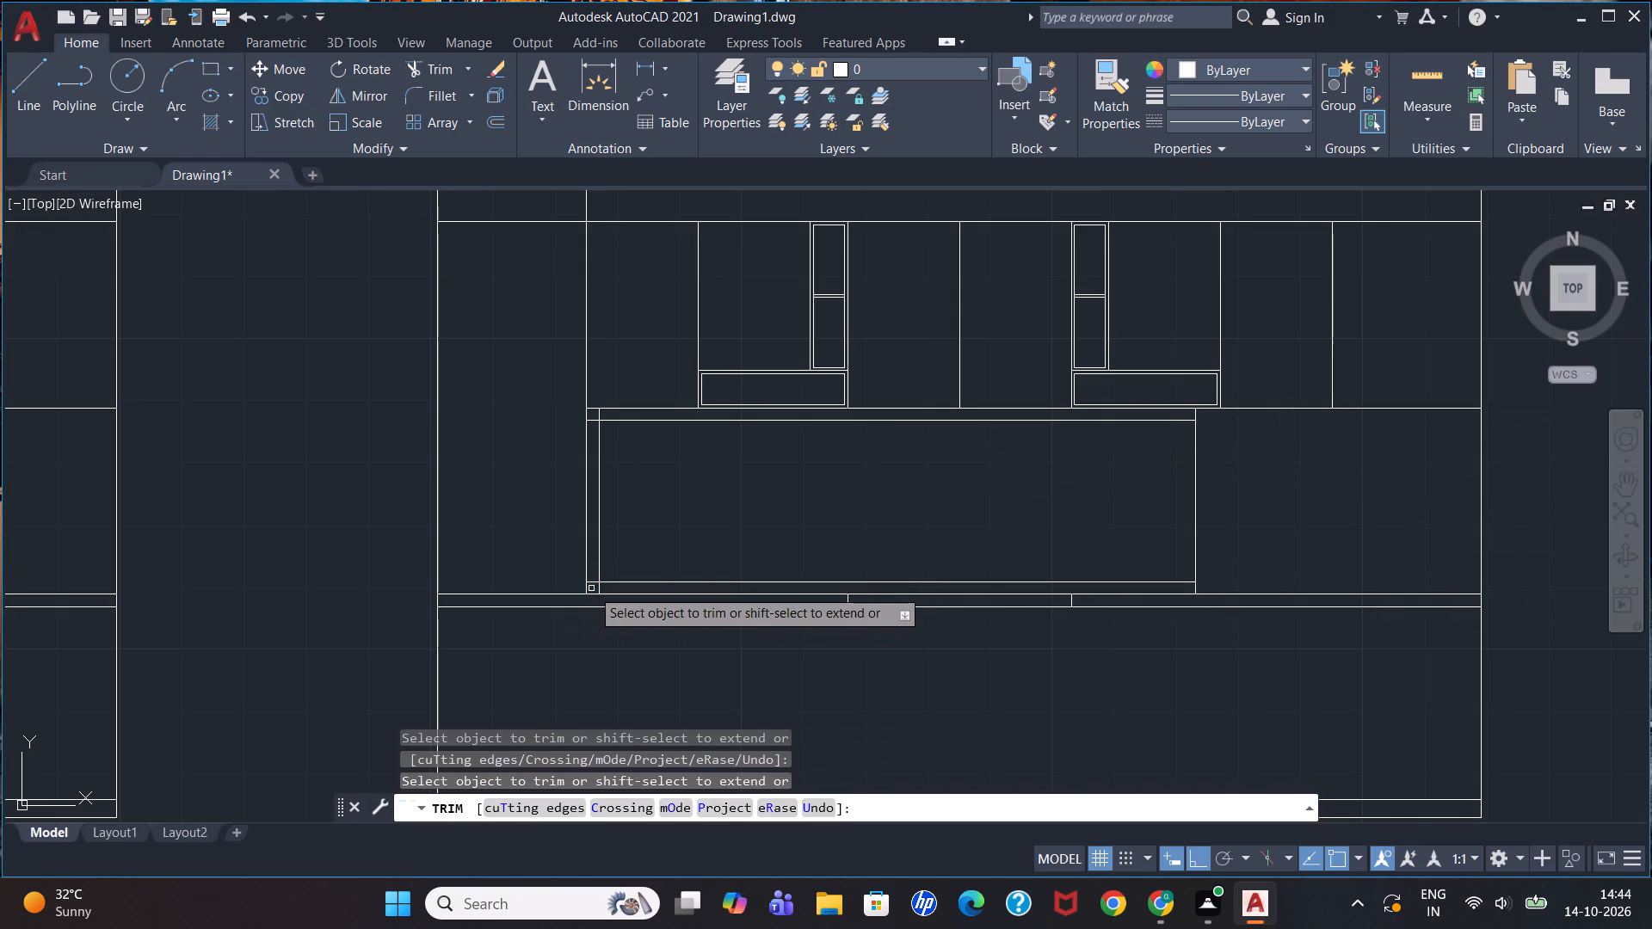
left_click(592, 581)
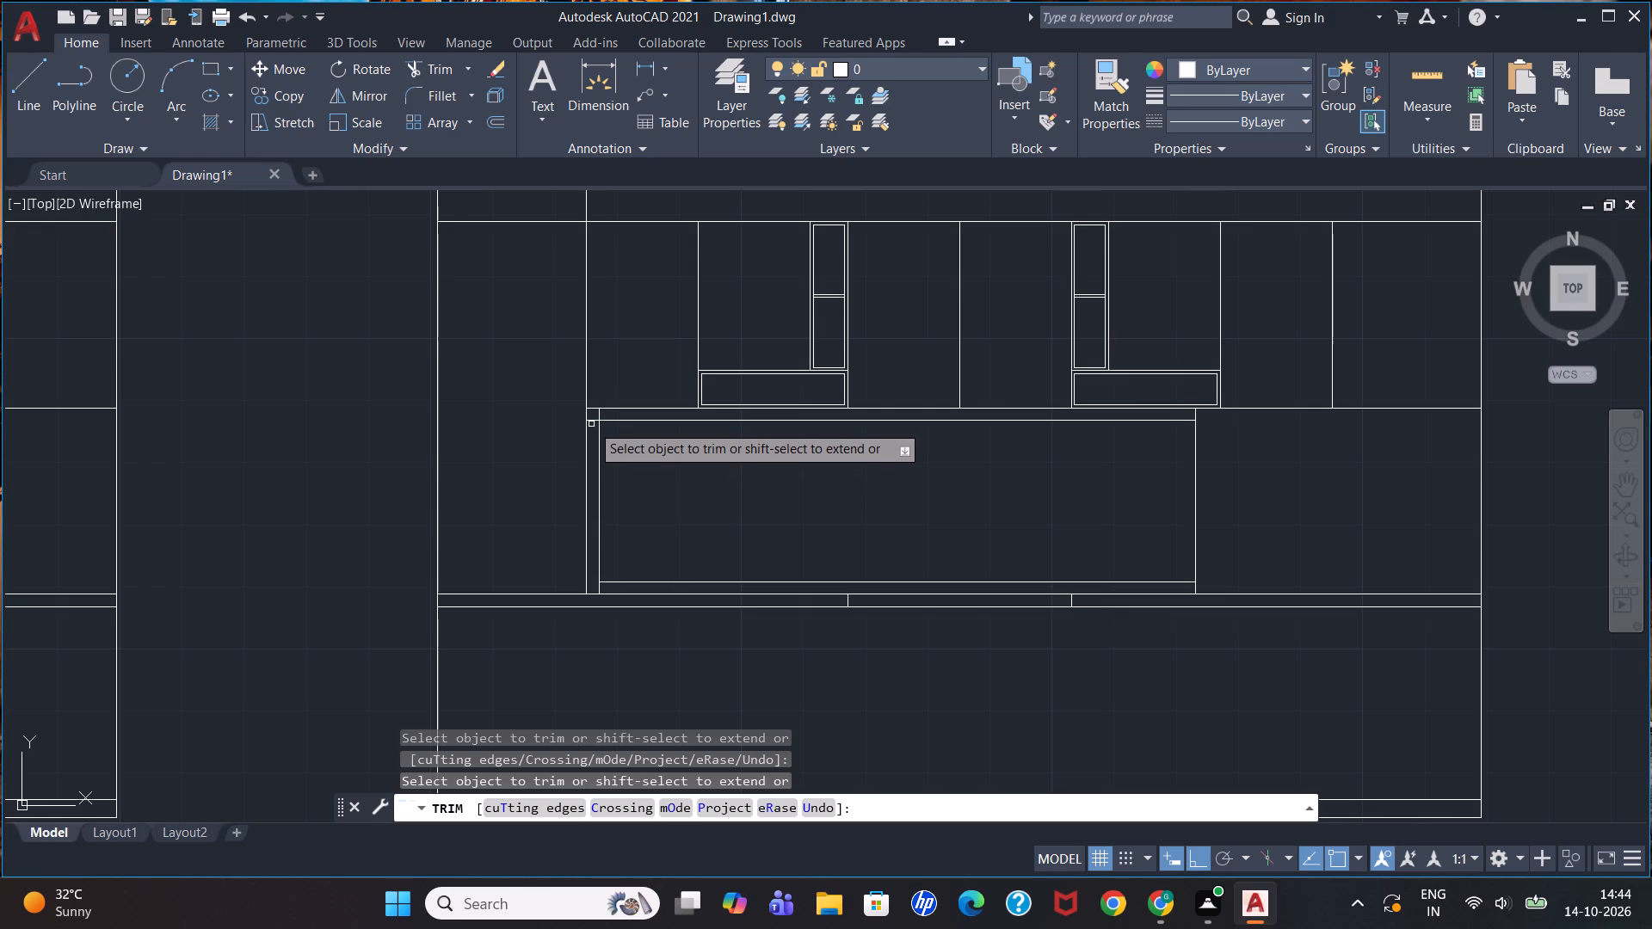
left_click(591, 421)
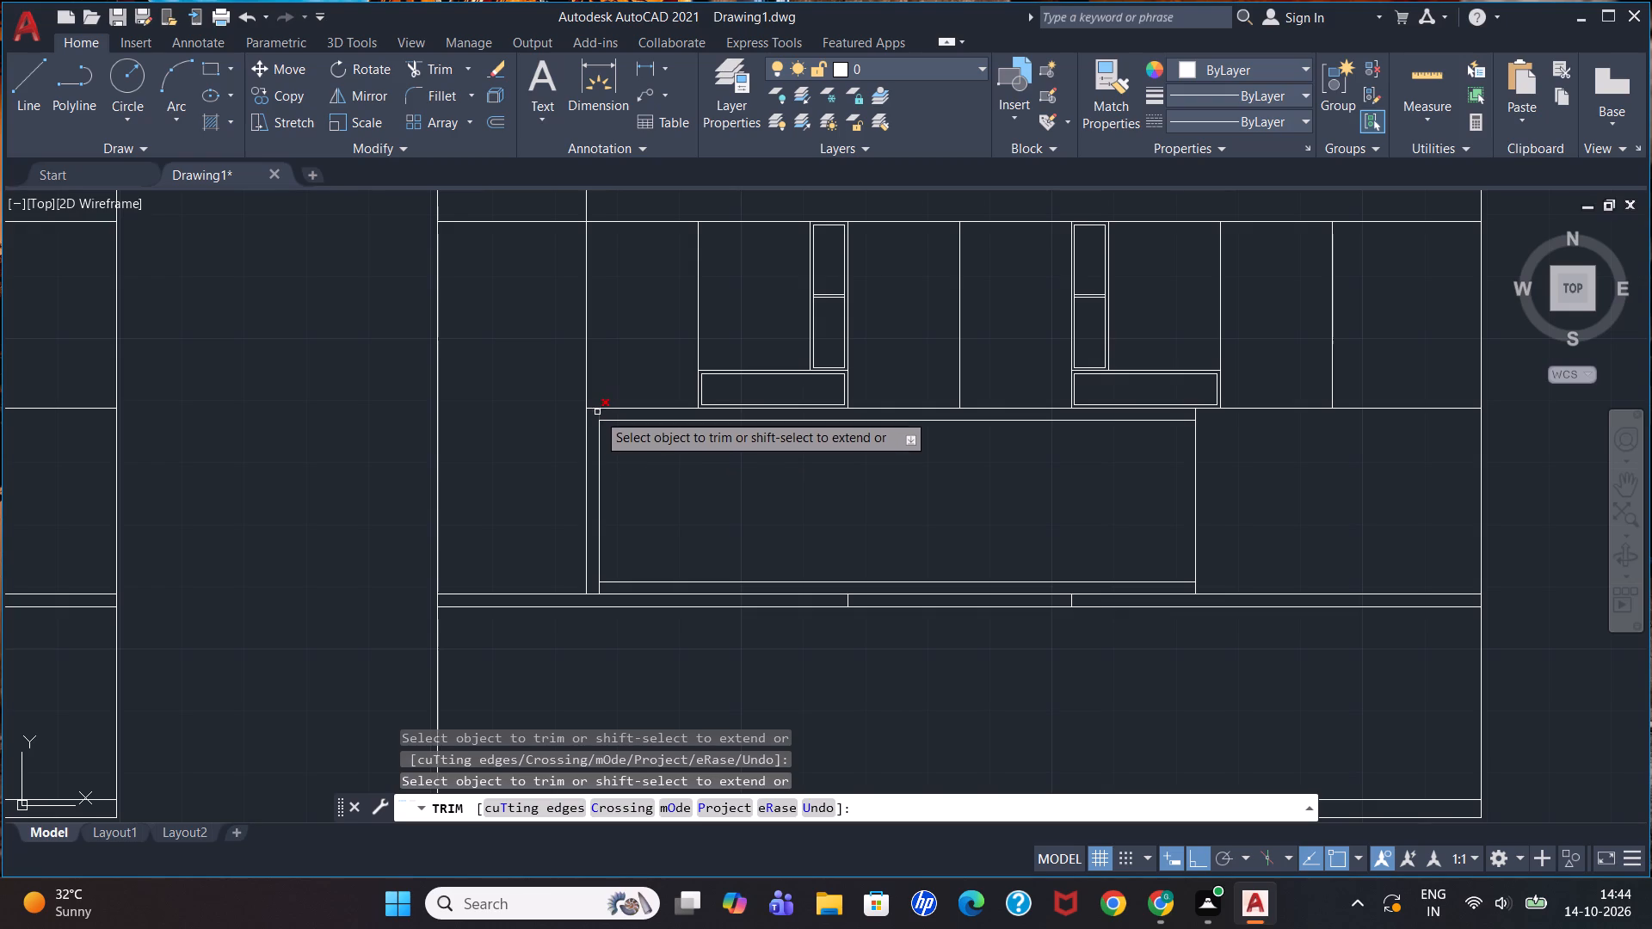
left_click(601, 413)
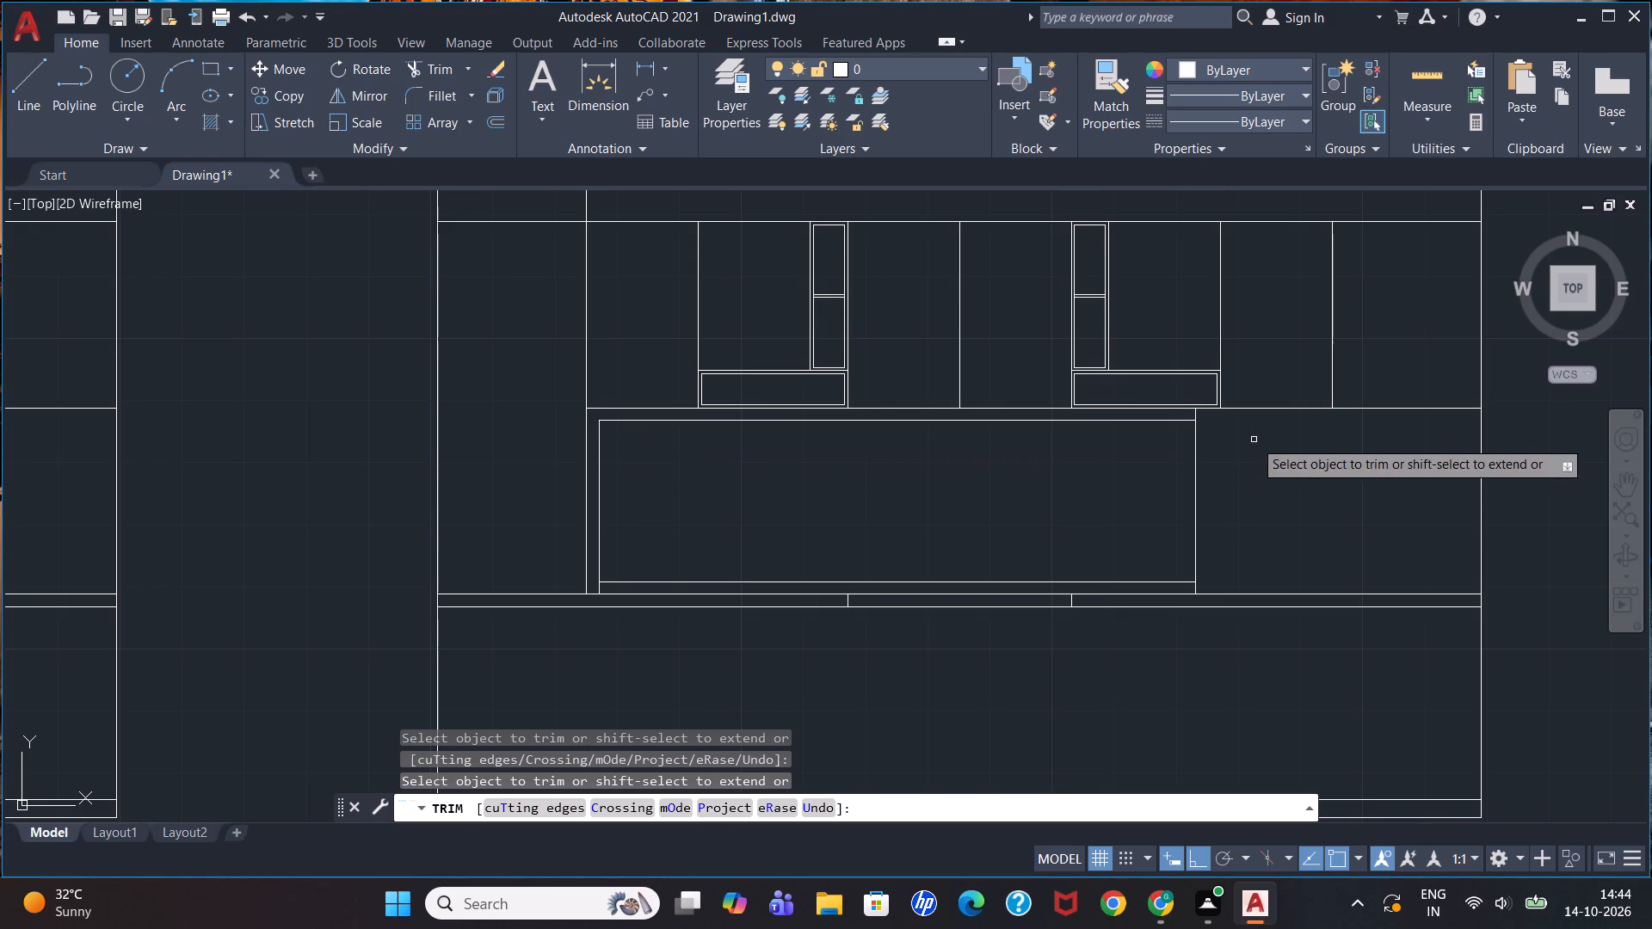
left_click(1196, 415)
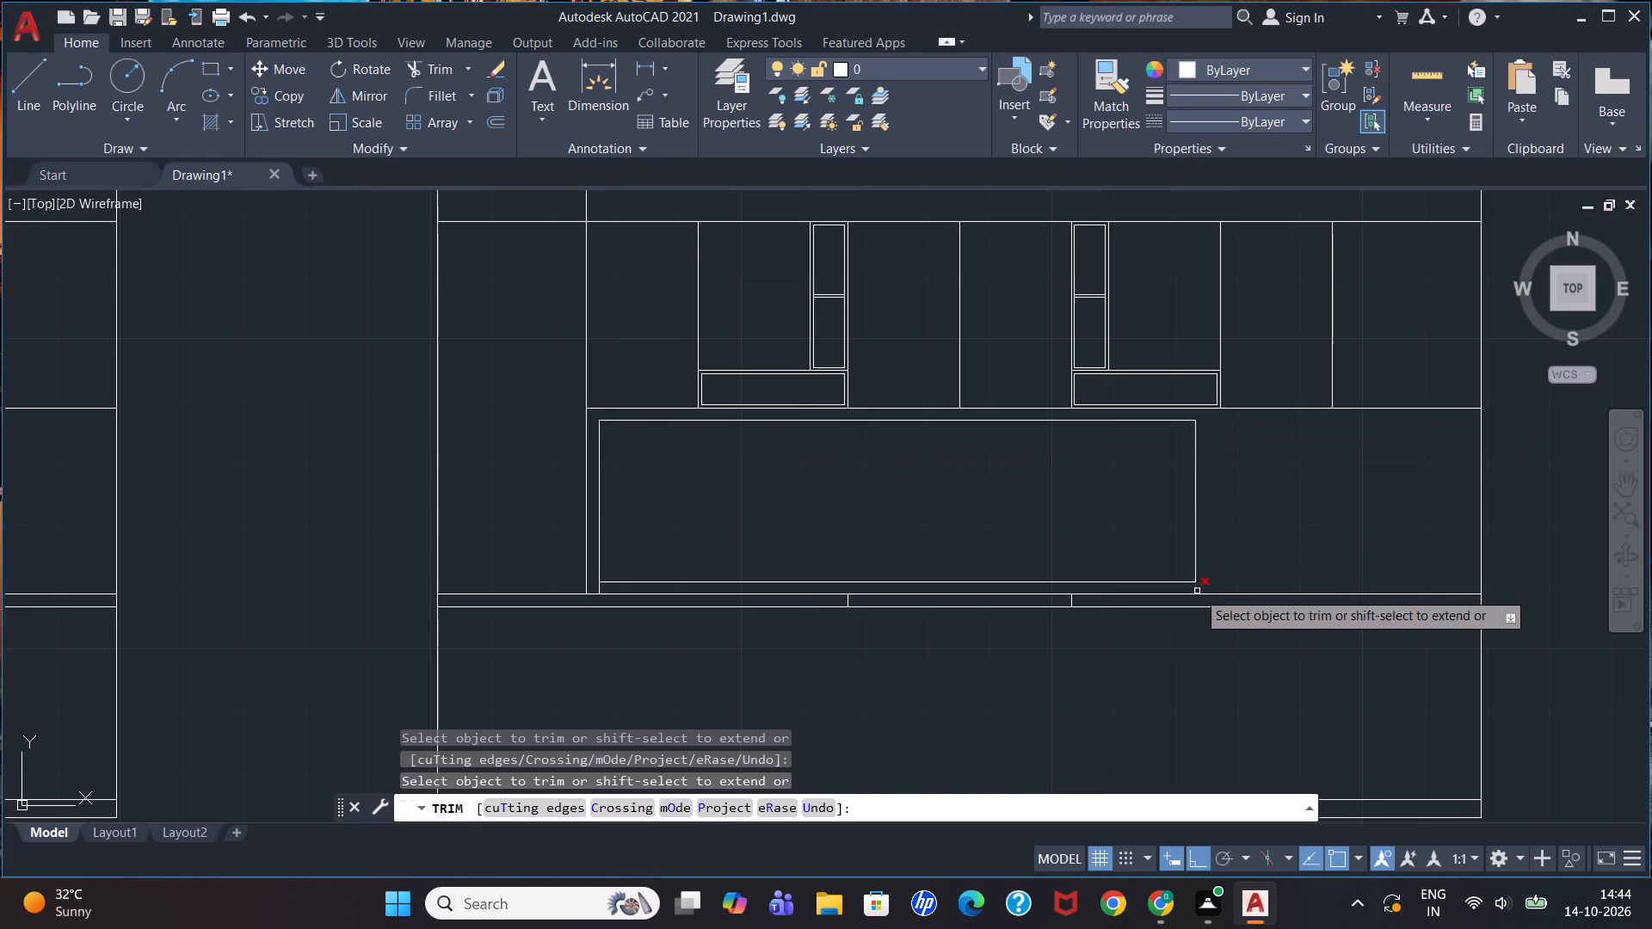
left_click(1197, 586)
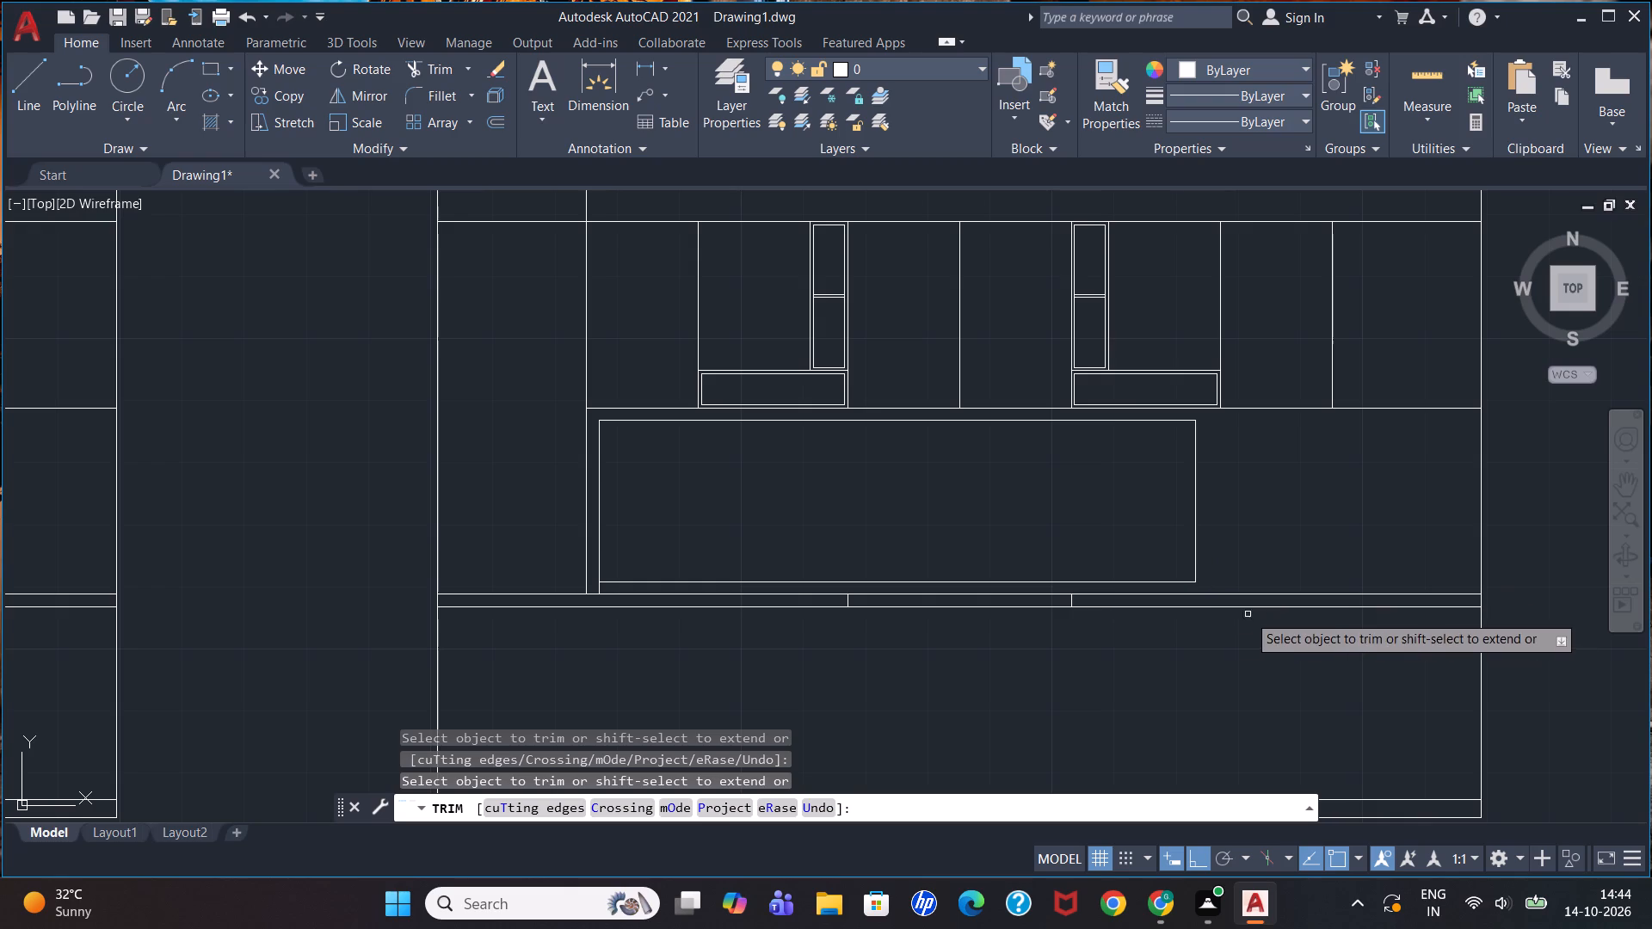
left_click(599, 586)
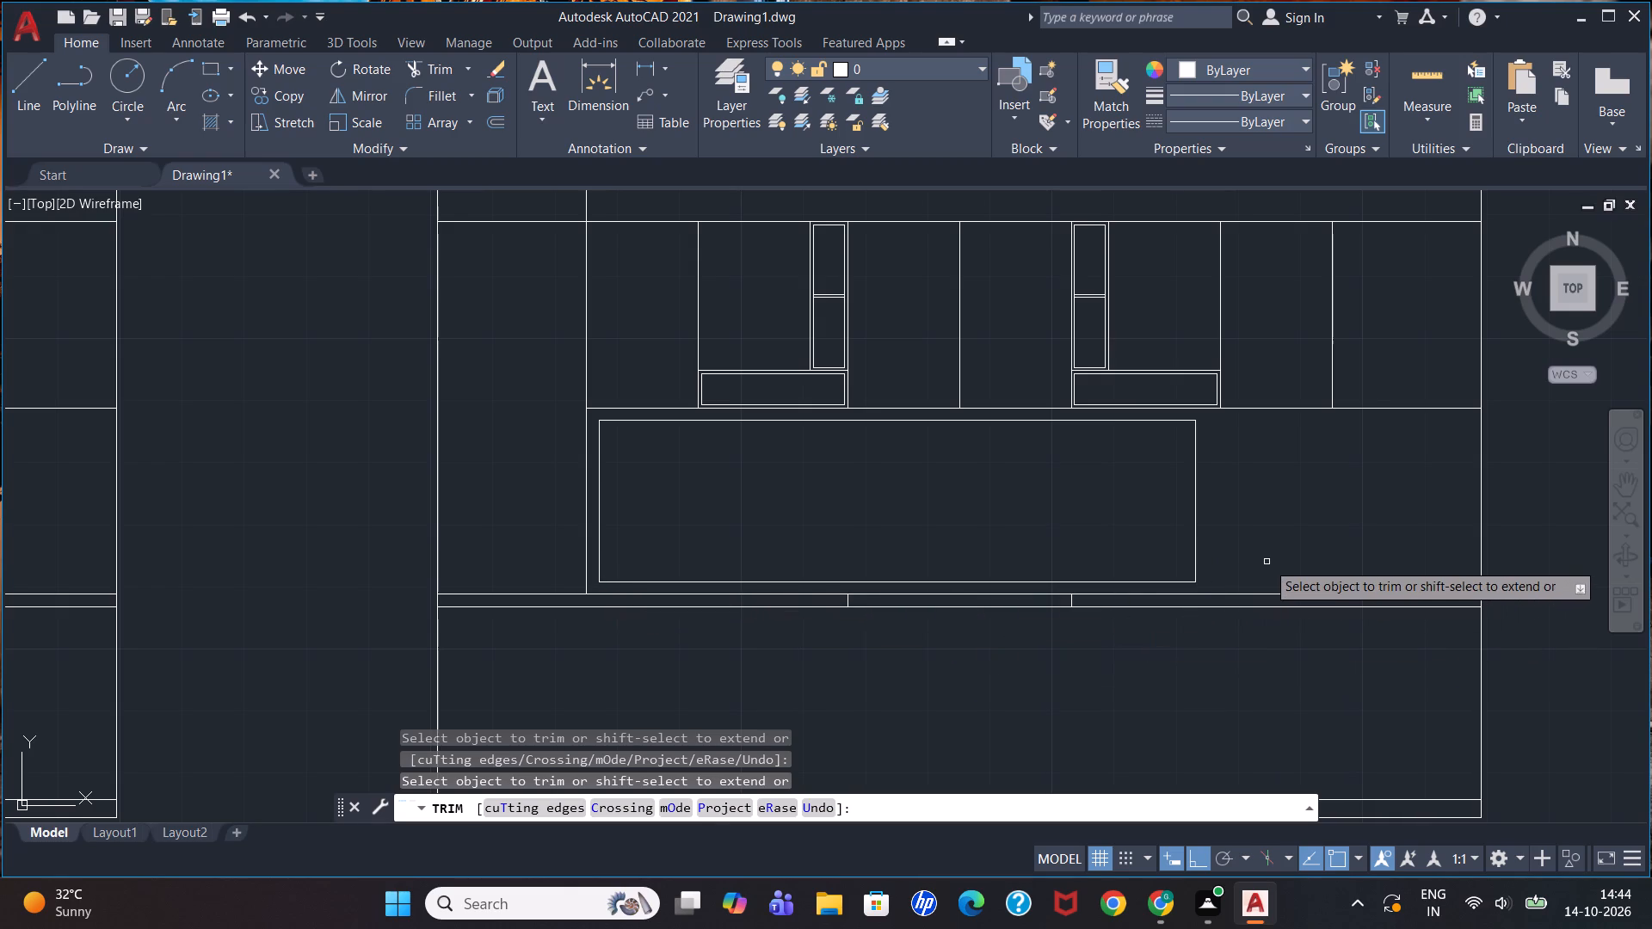
key("Escape")
key("Escape")
key("Escape")
key("Escape")
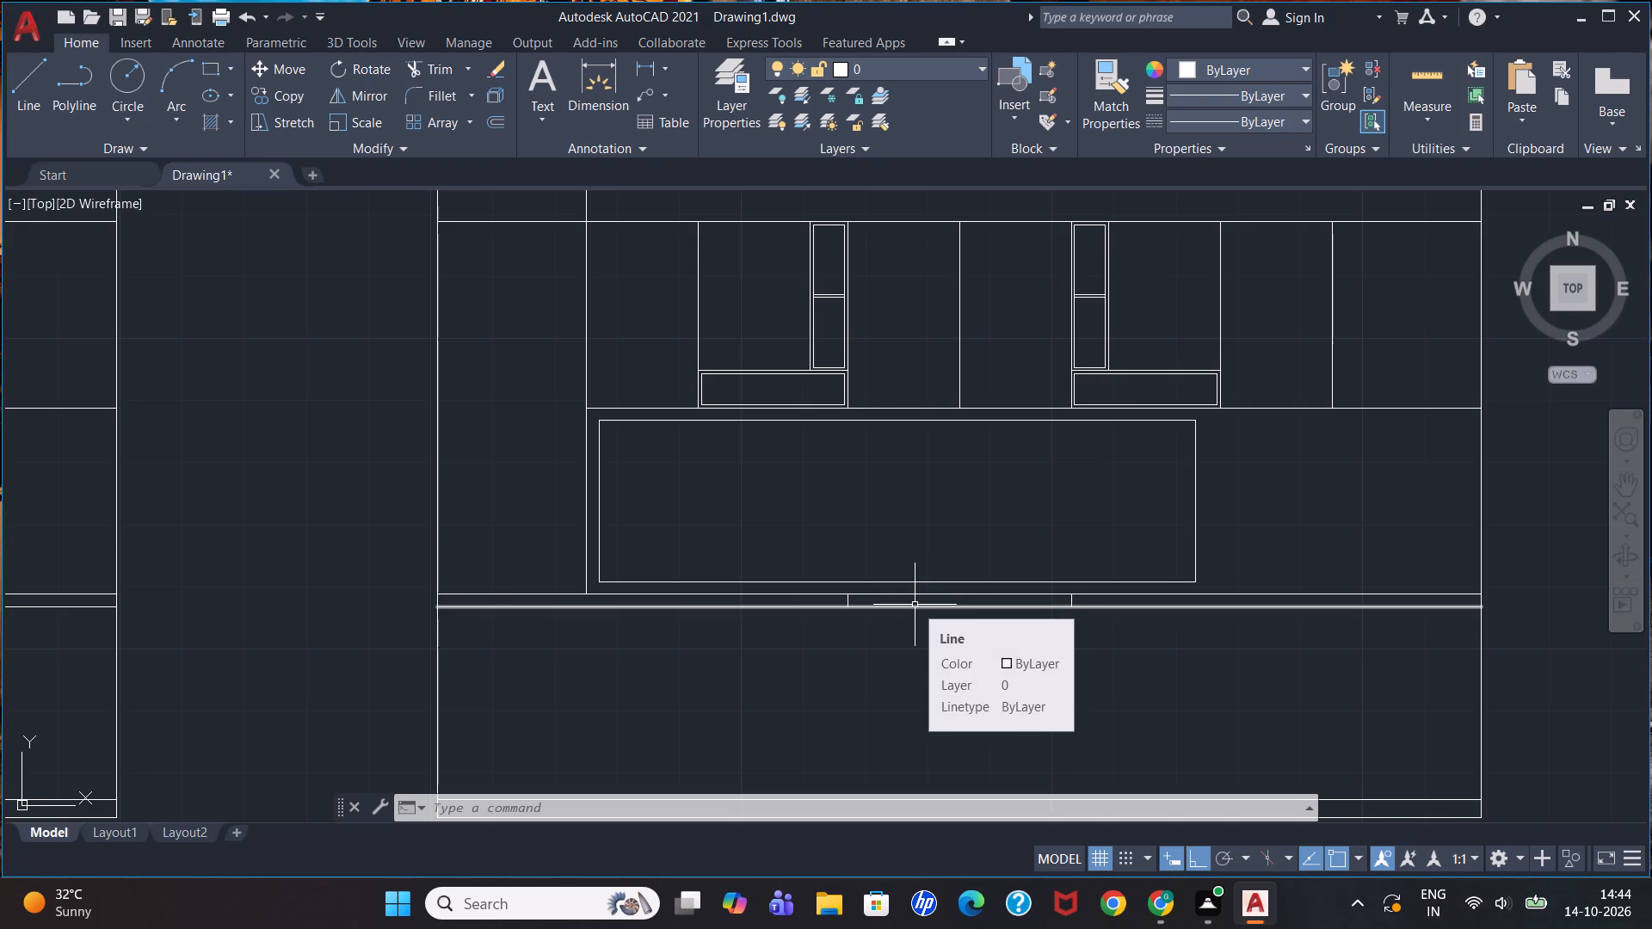
Delete the three vertical divider lines inside the framed opening of the left-hand elevation.
scroll(915, 589, "down", 2)
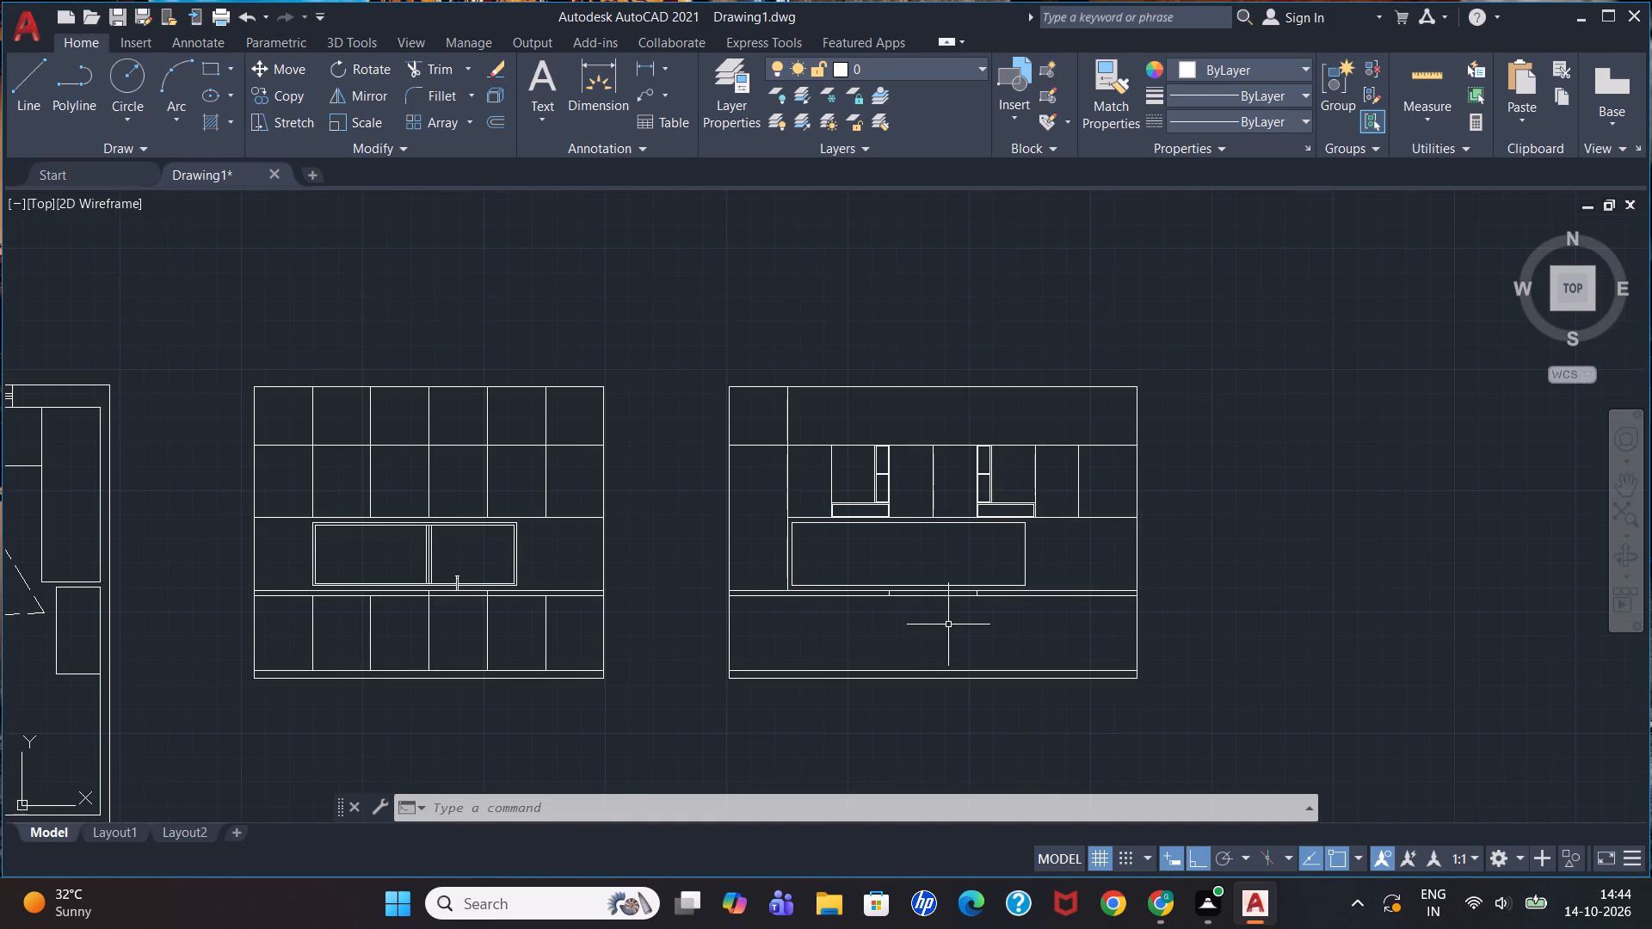
scroll(431, 566, "up", 2)
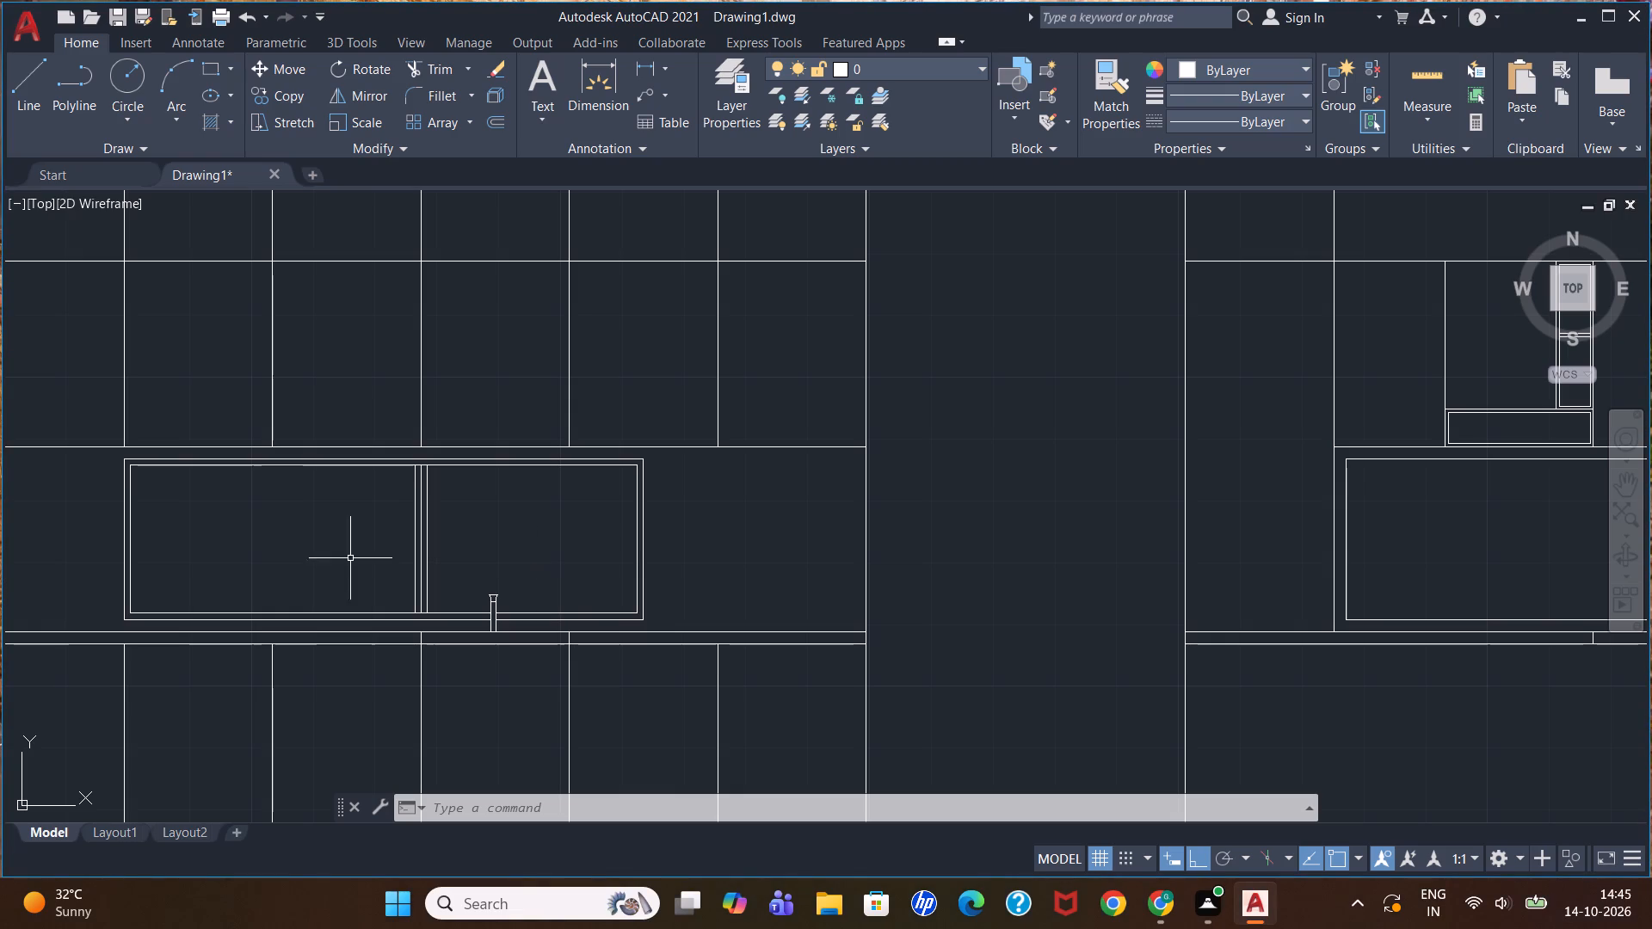
left_click(412, 537)
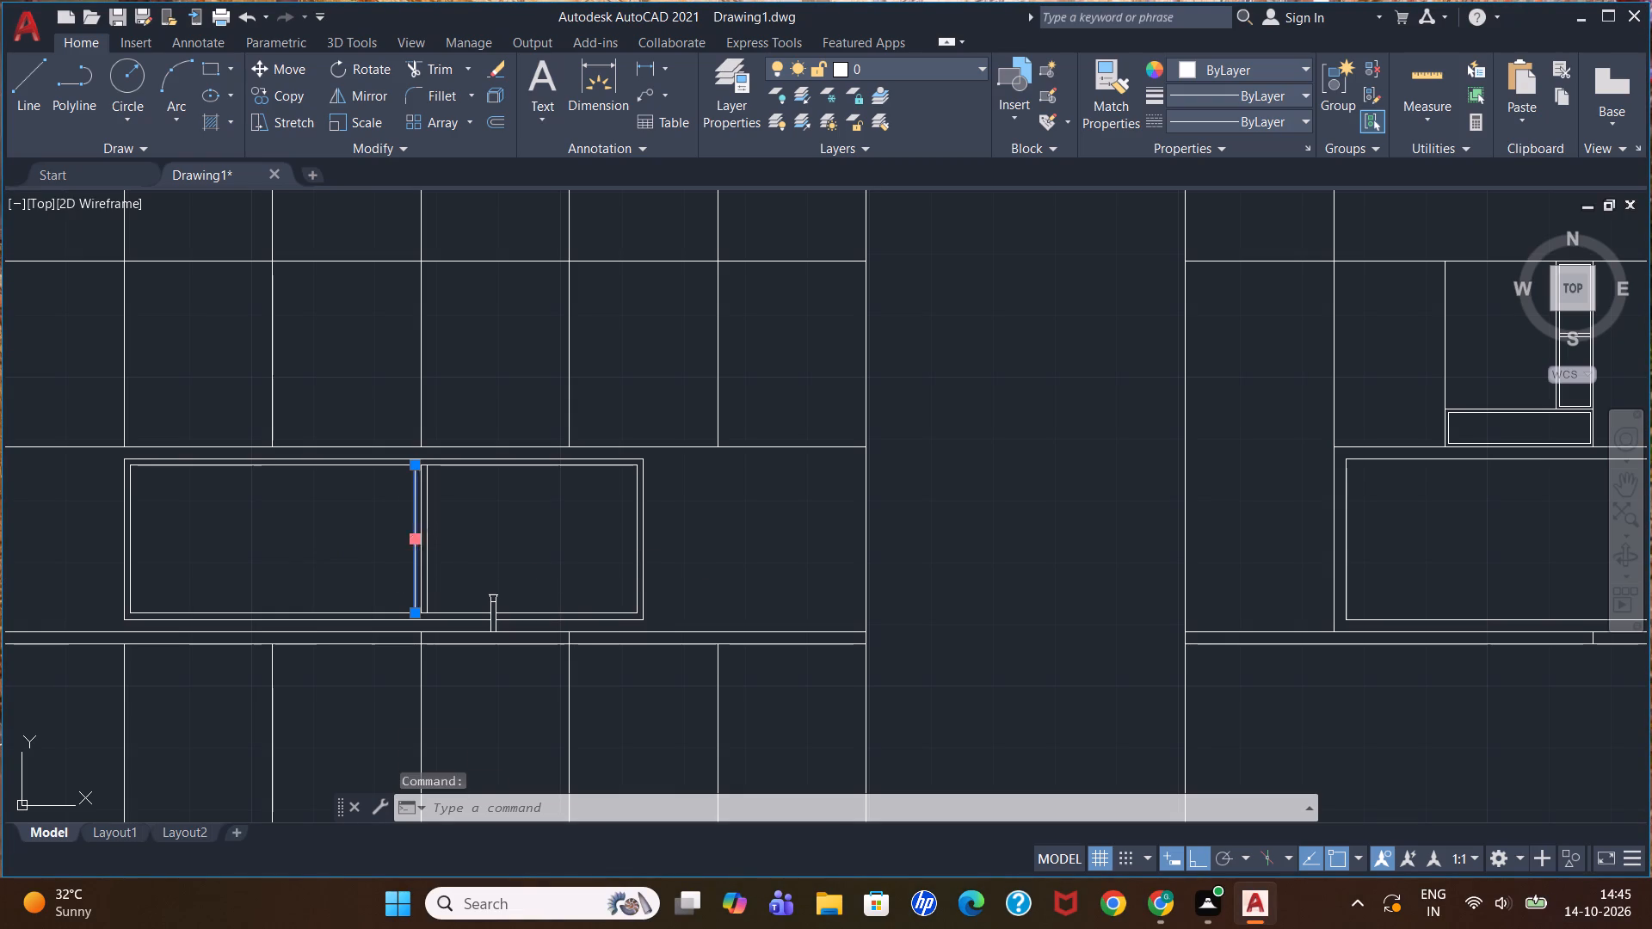
left_click(419, 542)
left_click(429, 539)
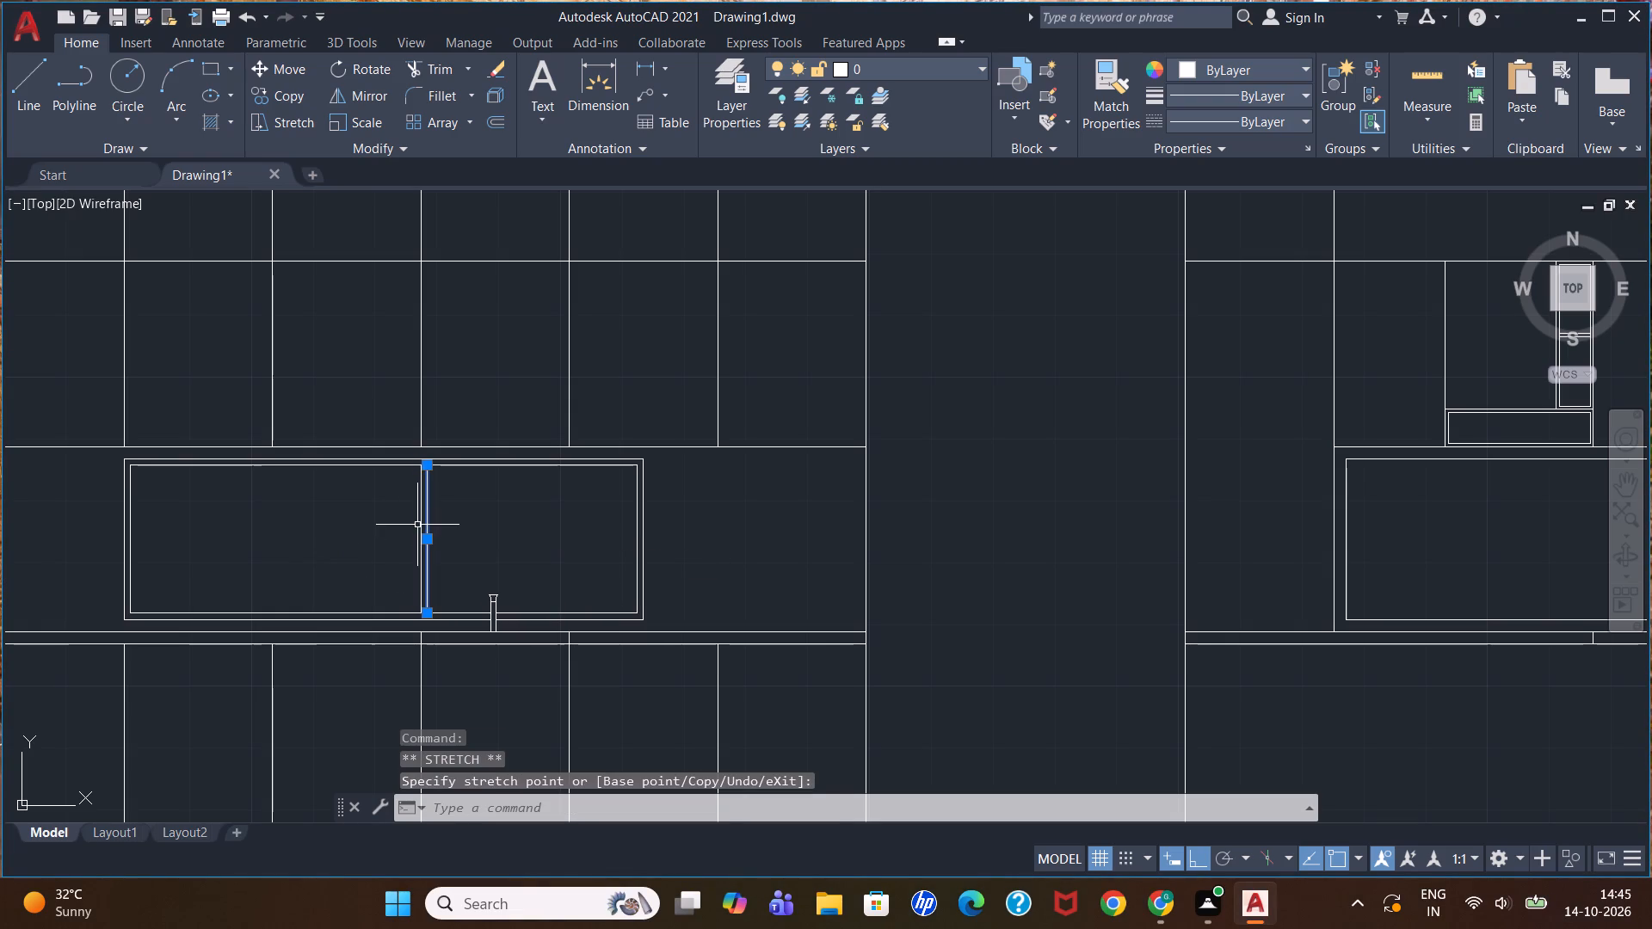
left_click(417, 525)
key("Delete")
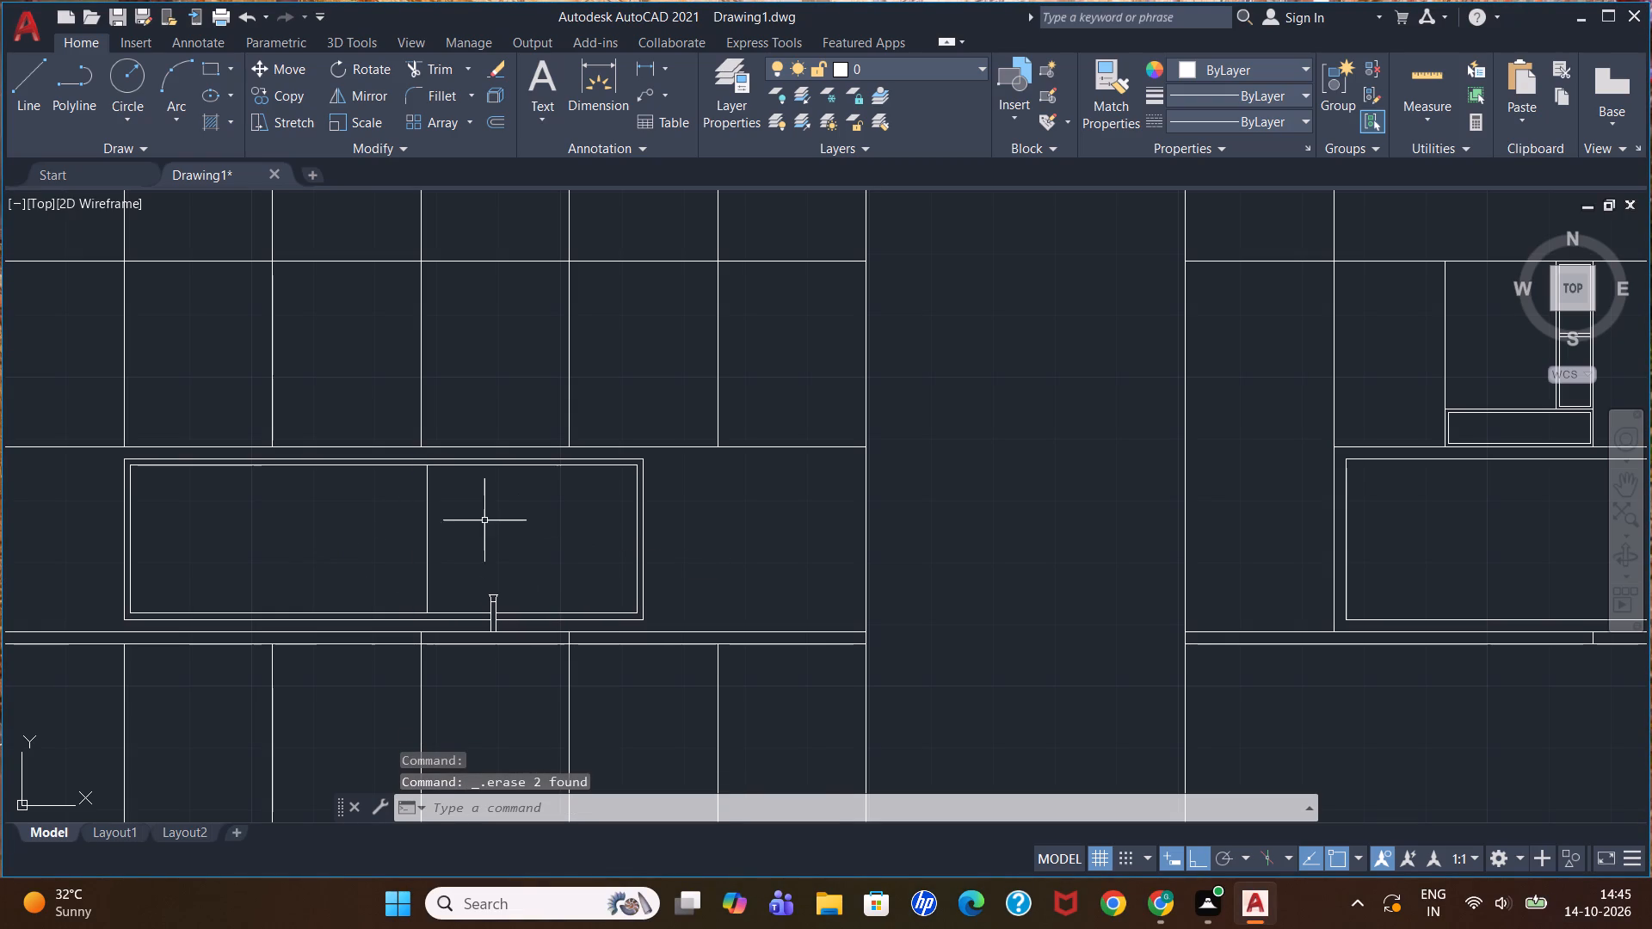
left_click(428, 545)
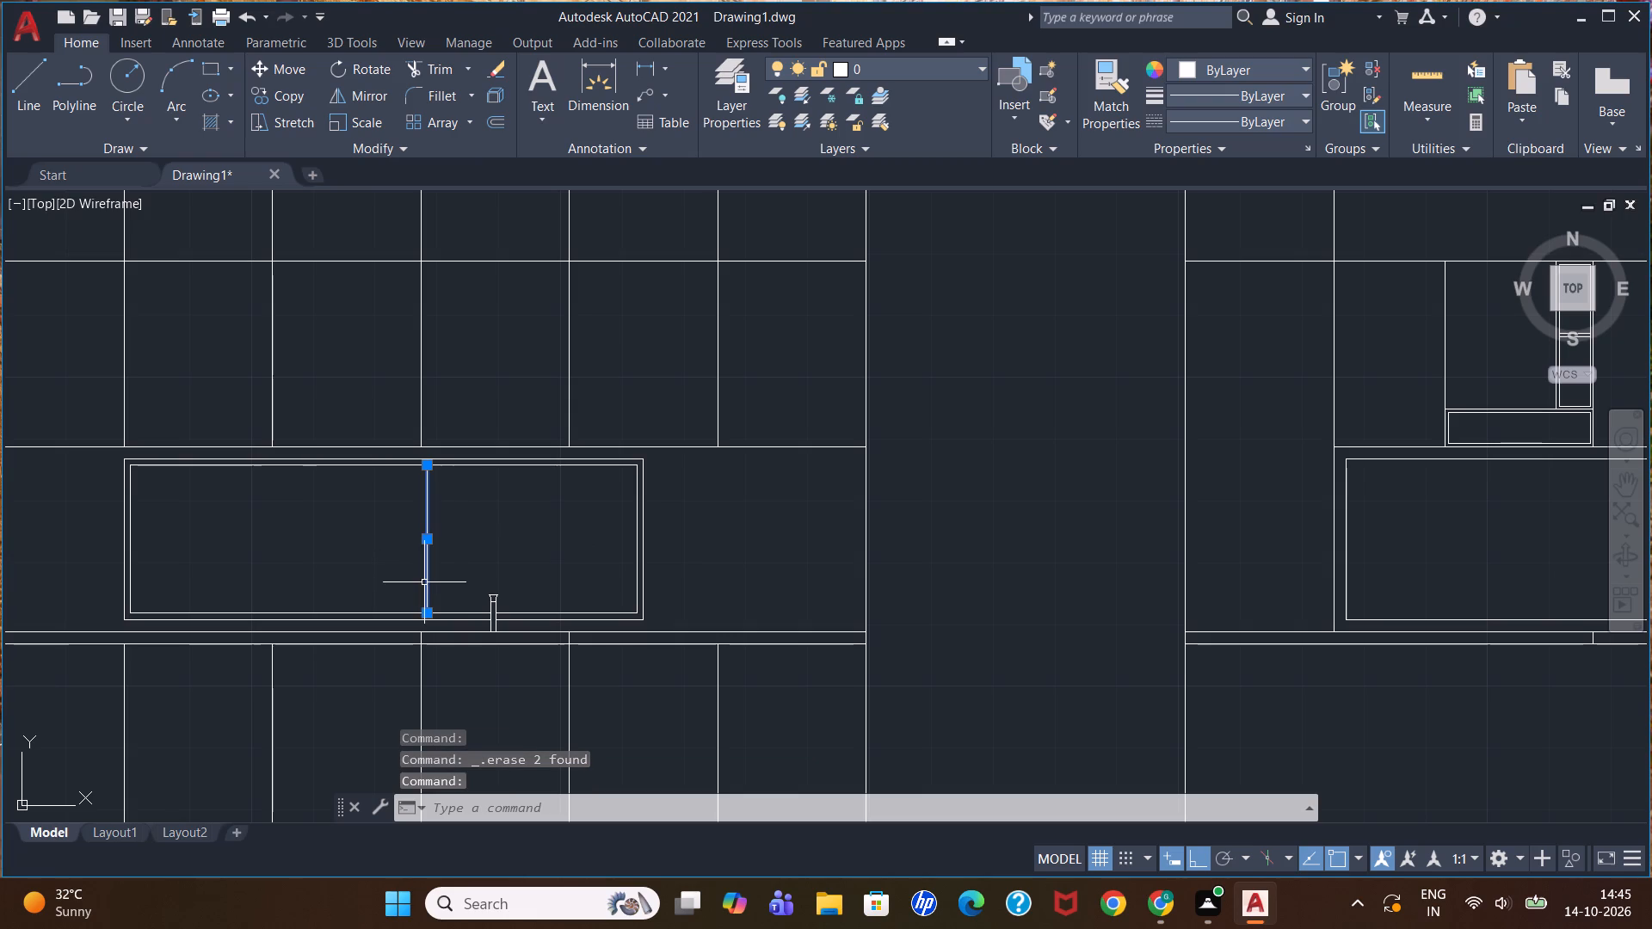
key("Delete")
scroll(627, 557, "down", 2)
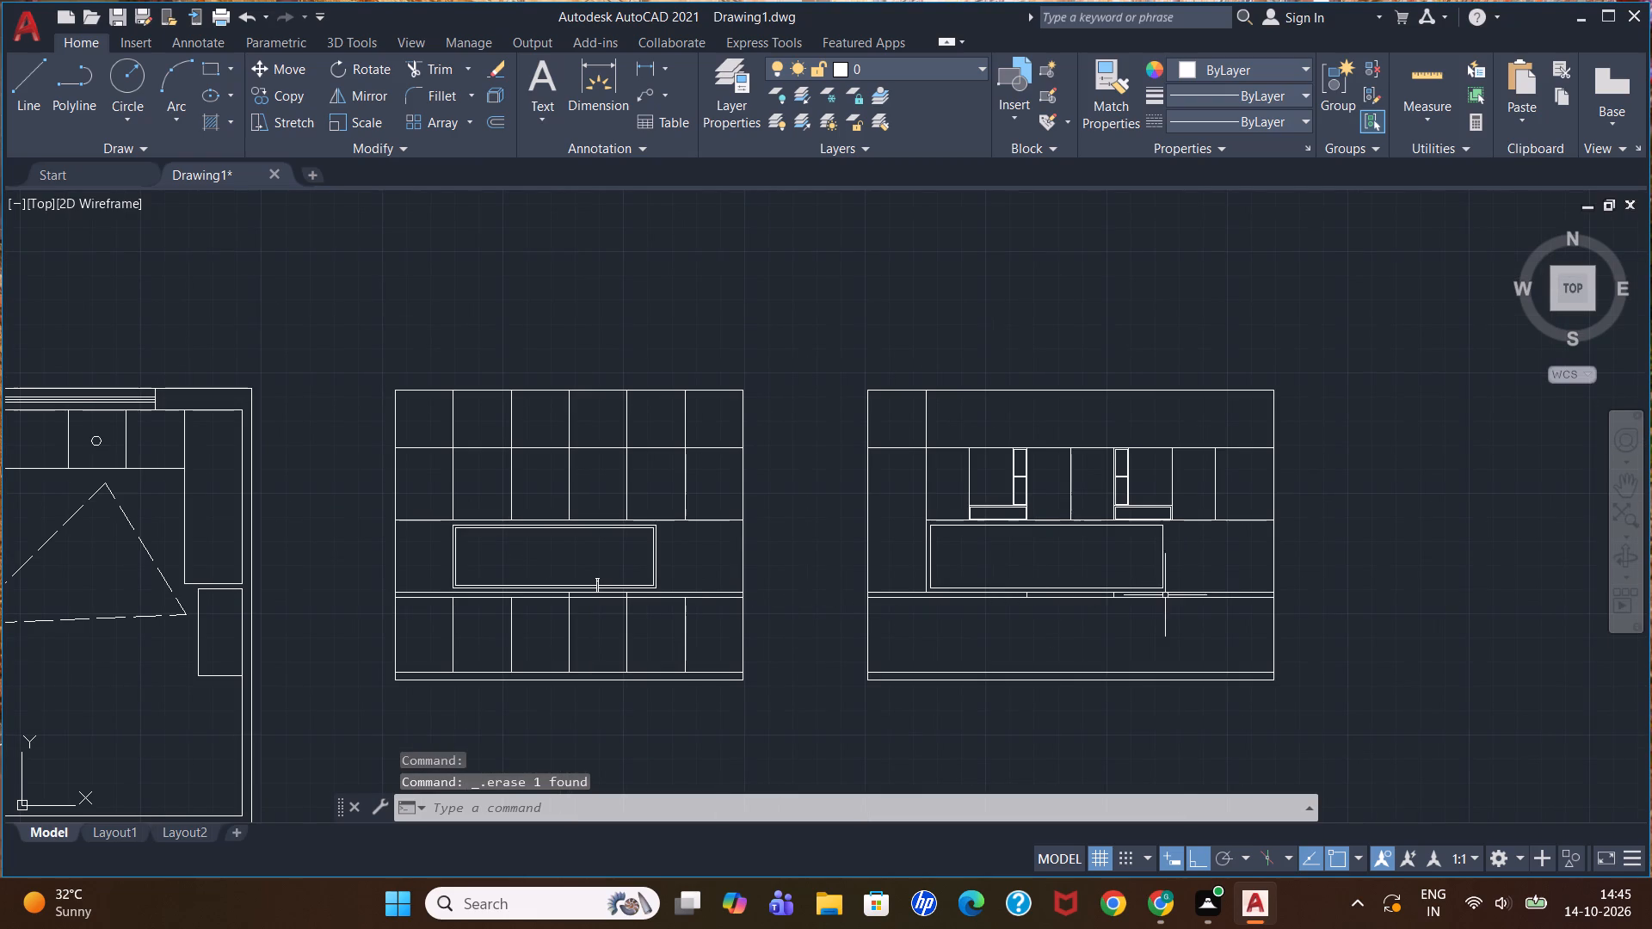
Offset the four sides of the rectangular opening in the right-hand elevation inward by 1".
scroll(1161, 597, "up", 1)
scroll(792, 507, "up", 1)
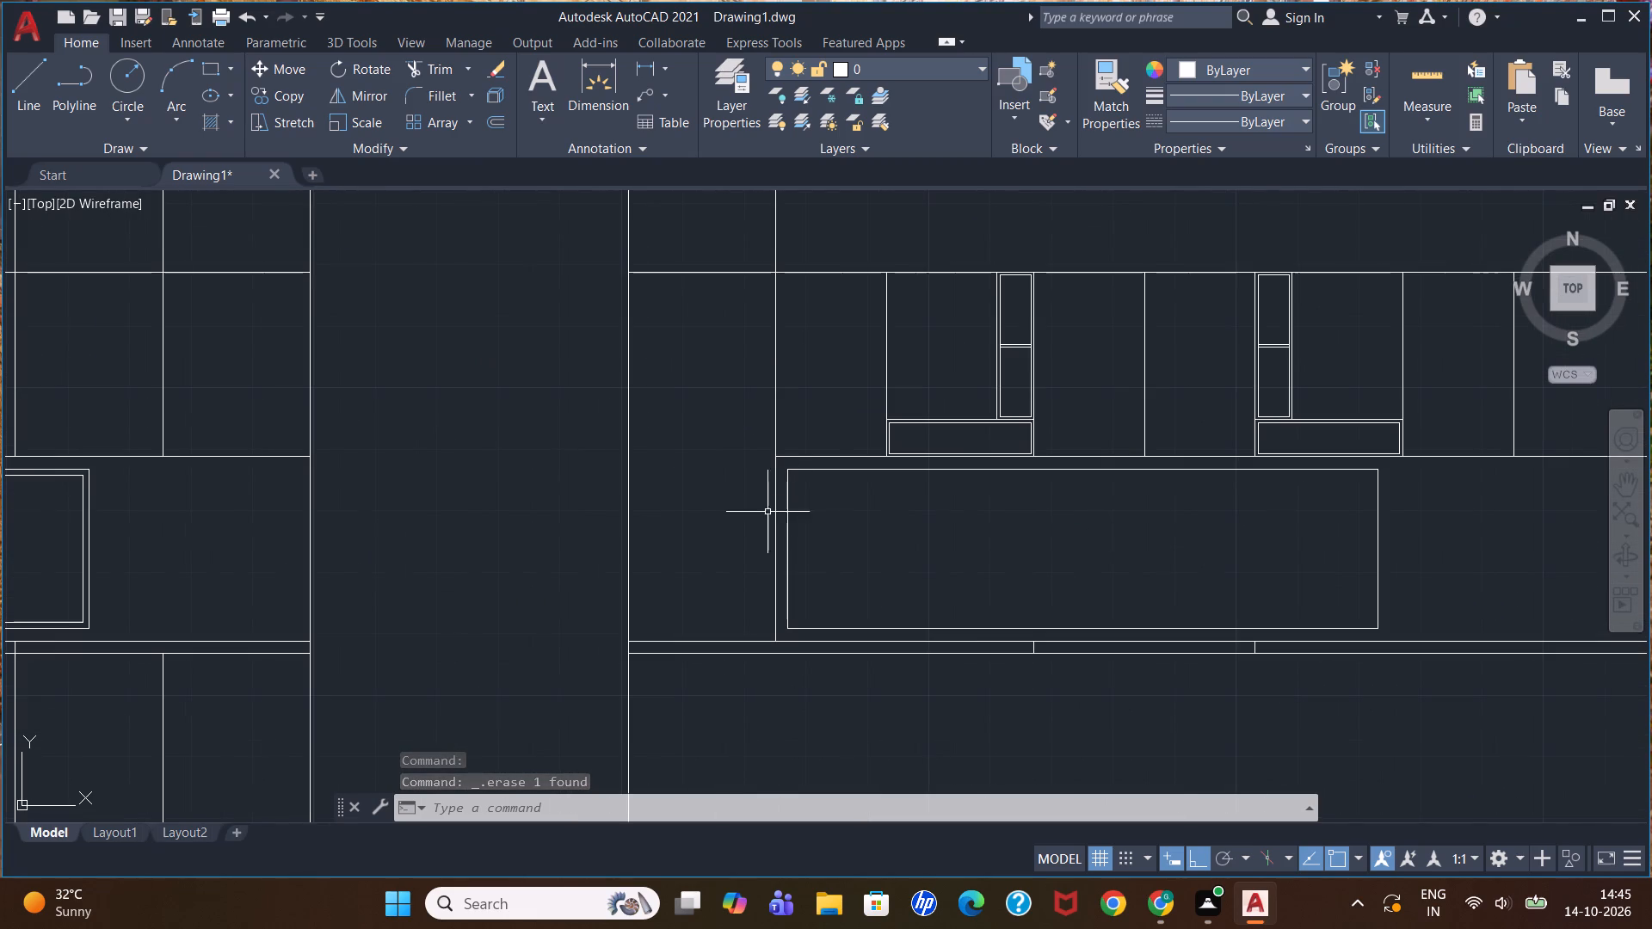
left_click(209, 65)
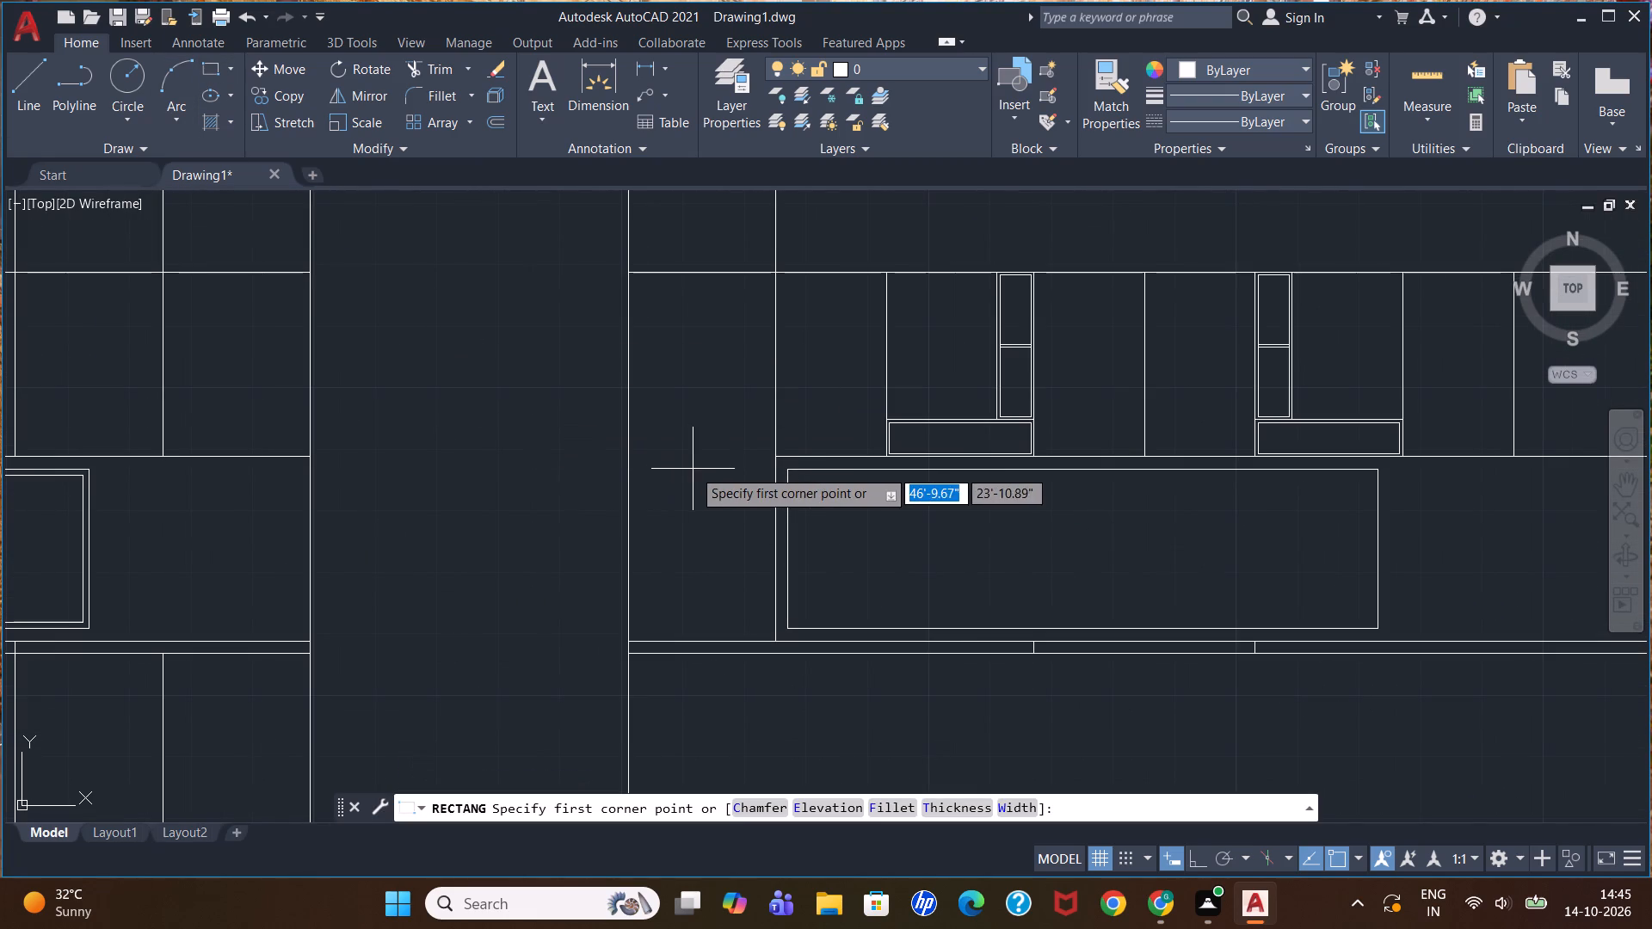
key("Escape")
key("o")
key("Return")
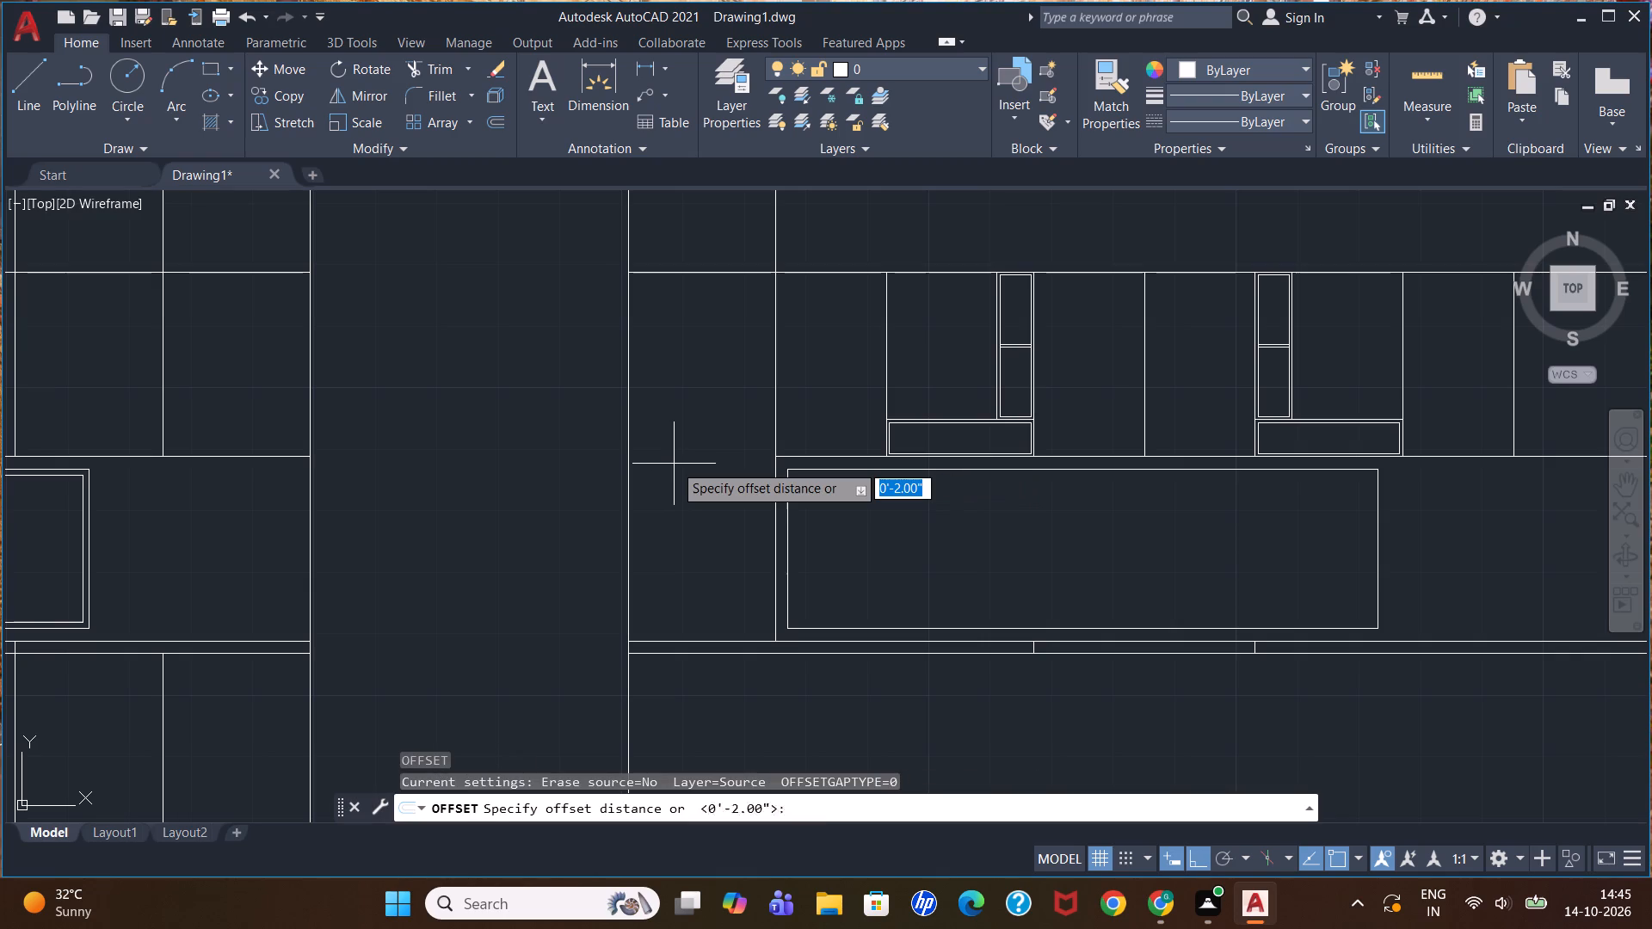
key("1")
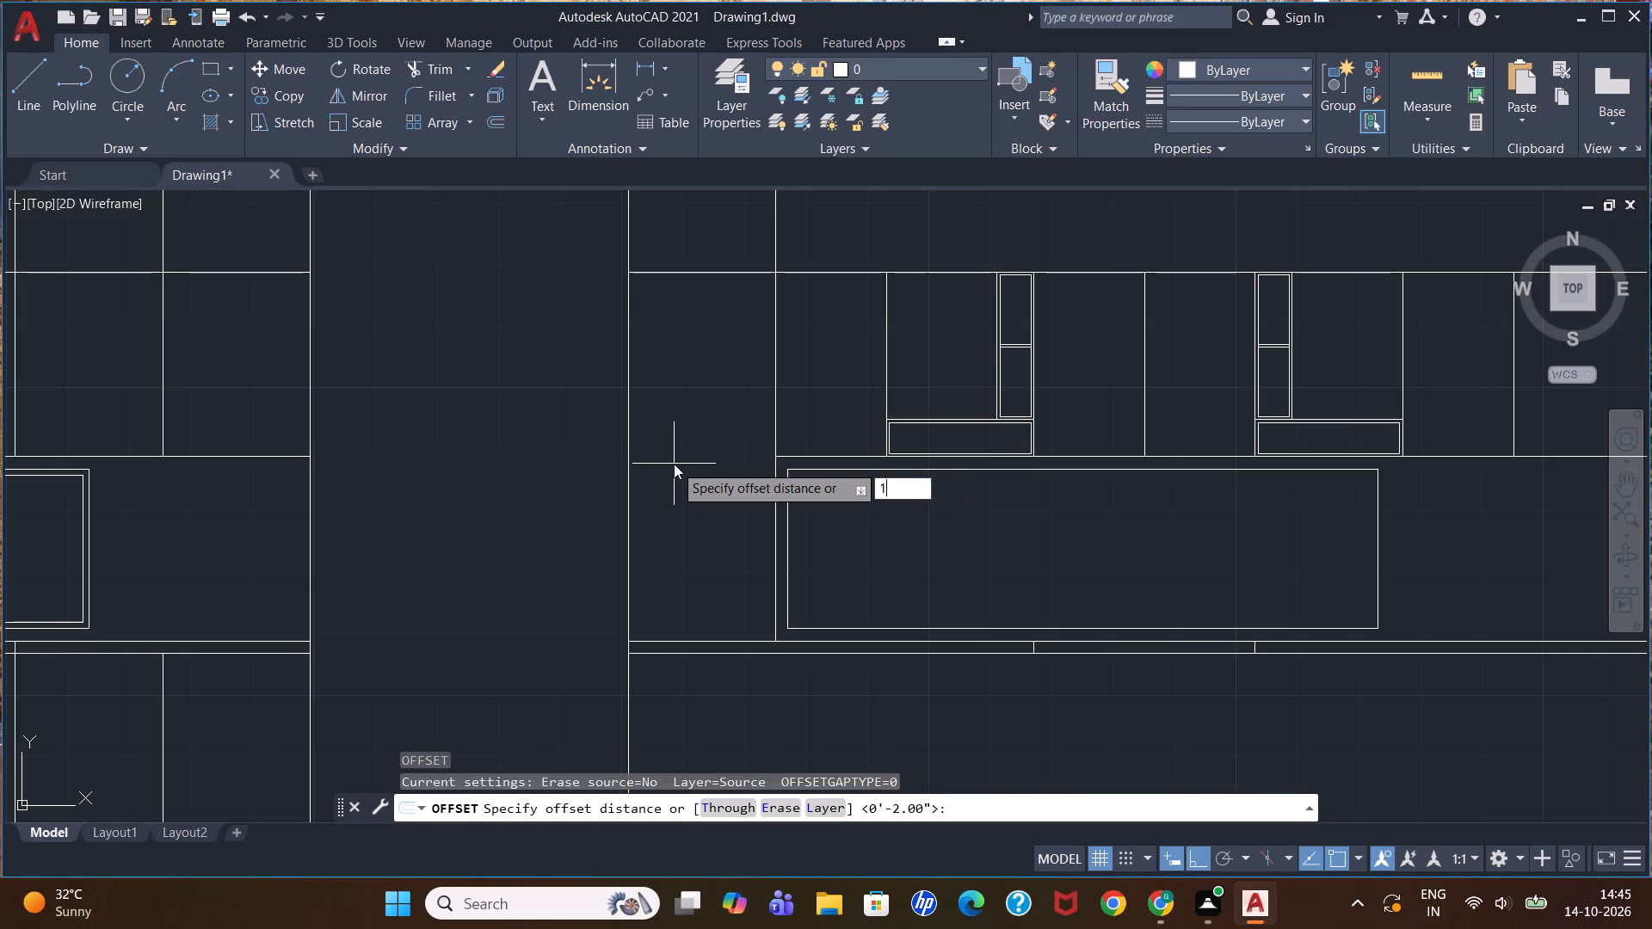
key("shift+quotedbl")
key("Return")
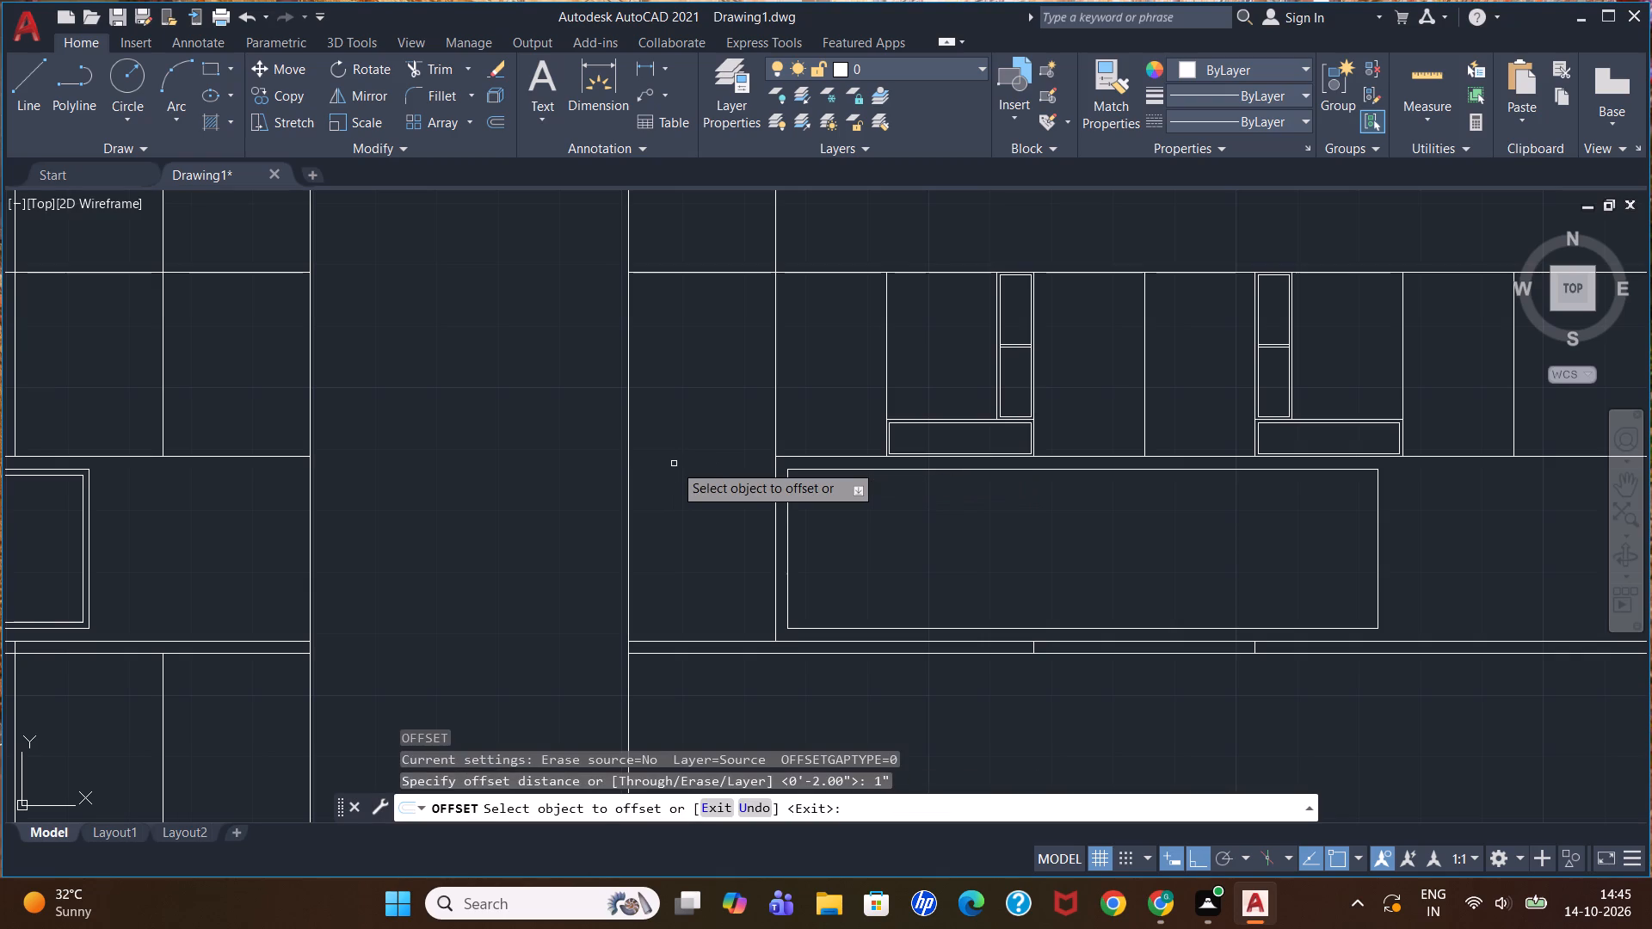
left_click(789, 548)
left_click(827, 552)
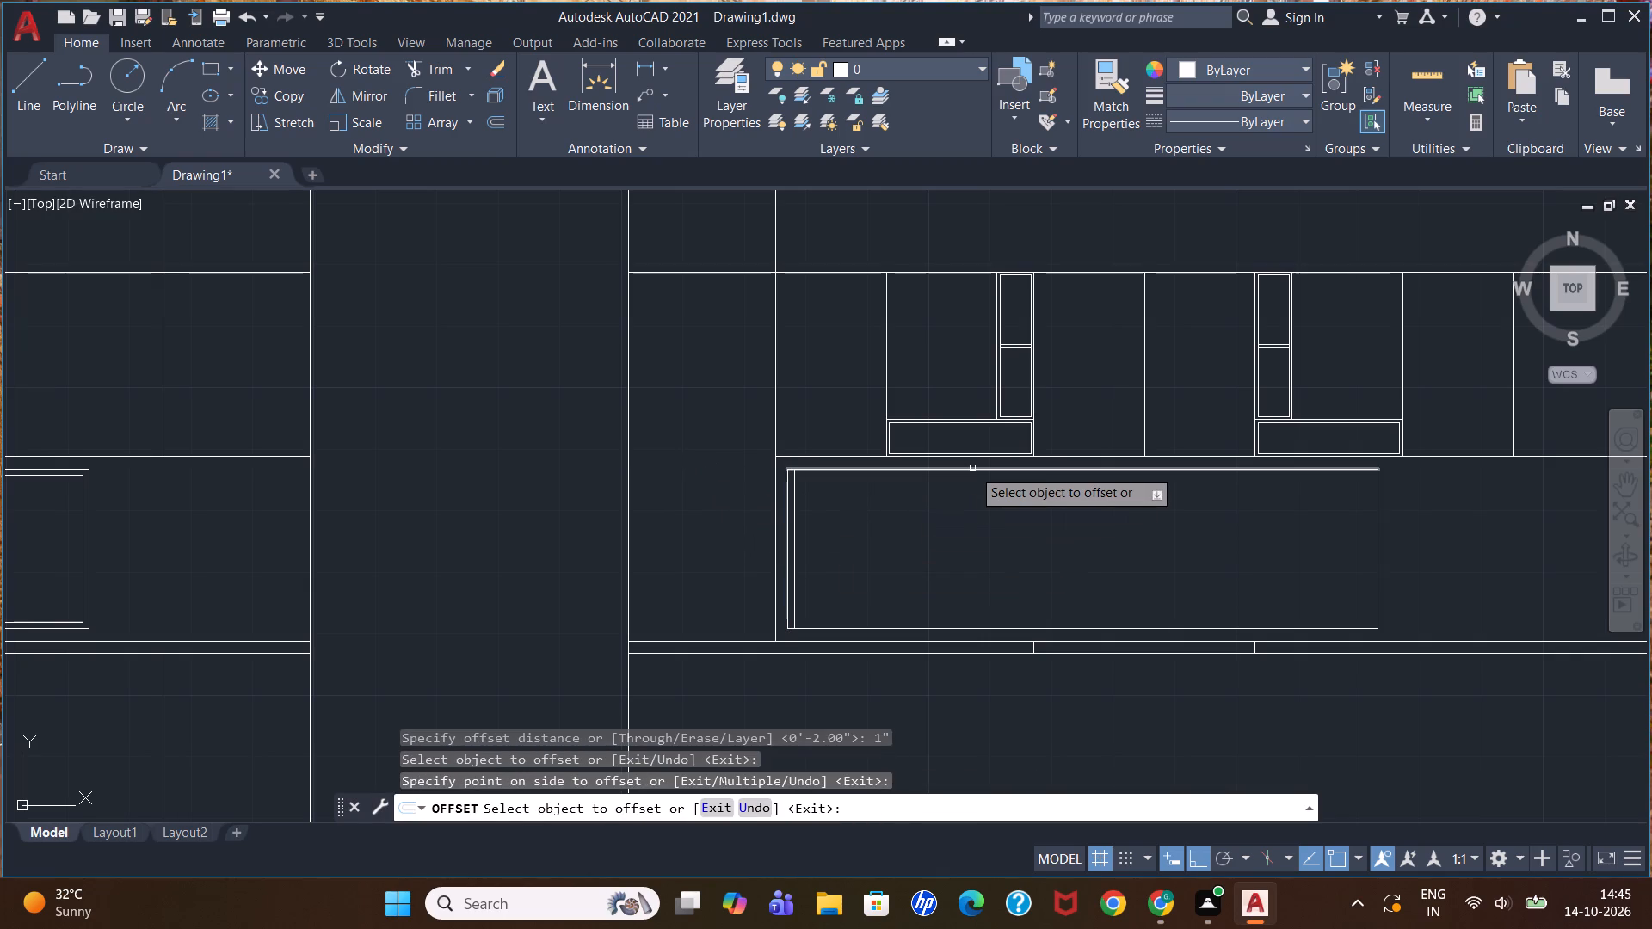
left_click(975, 469)
left_click(978, 485)
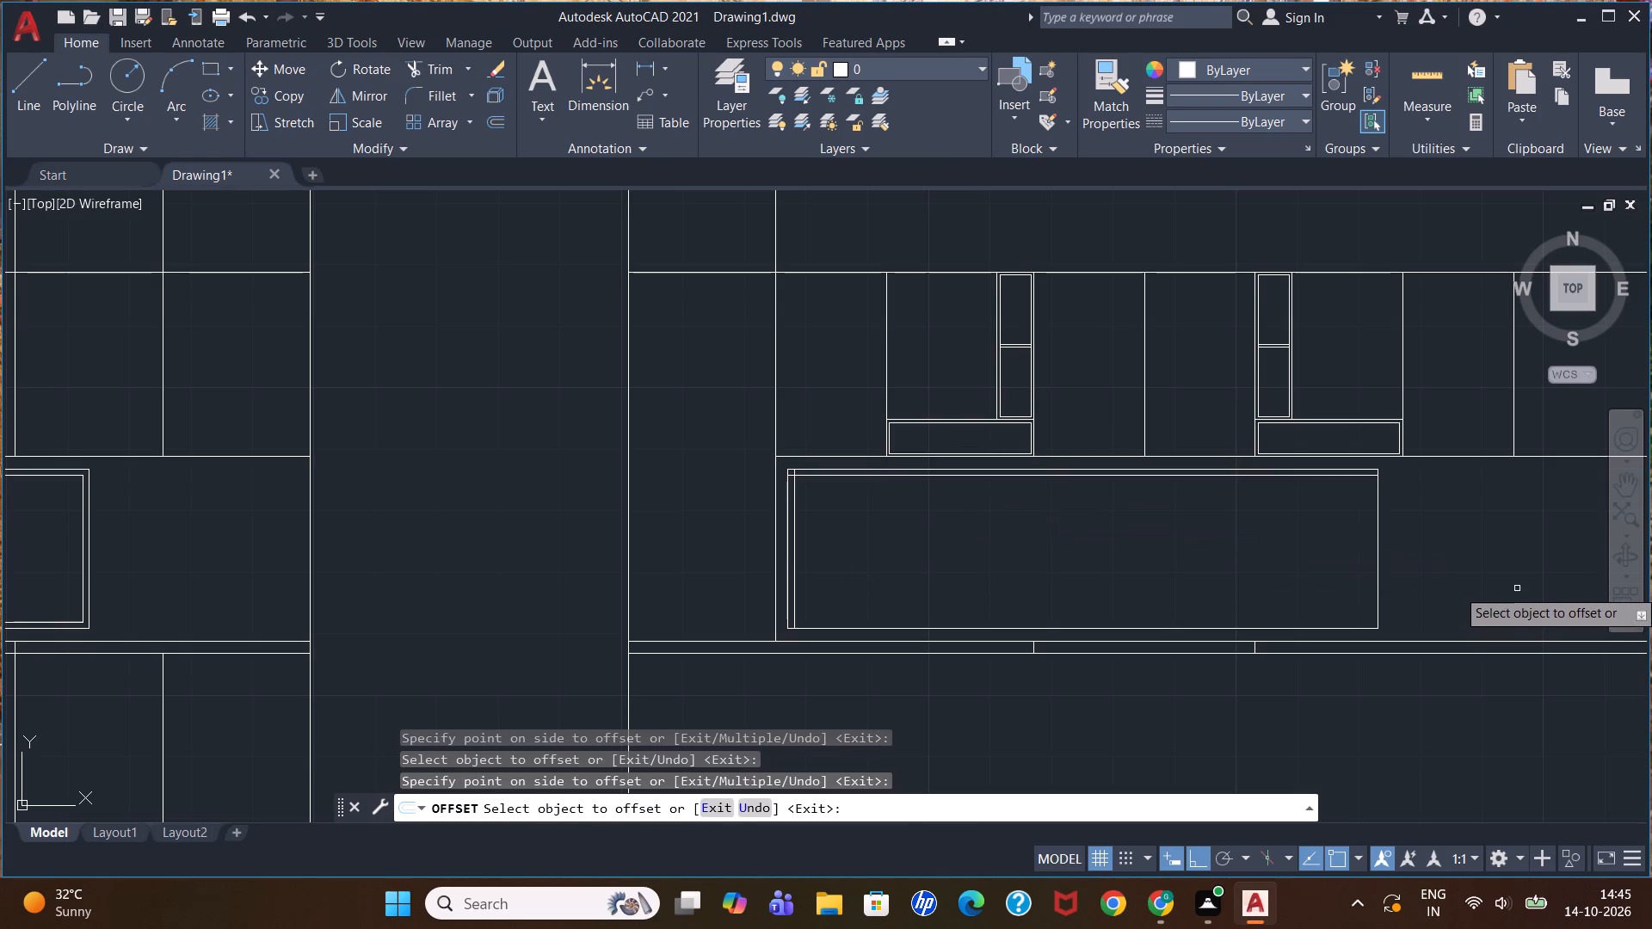
left_click(1376, 581)
left_click(1334, 578)
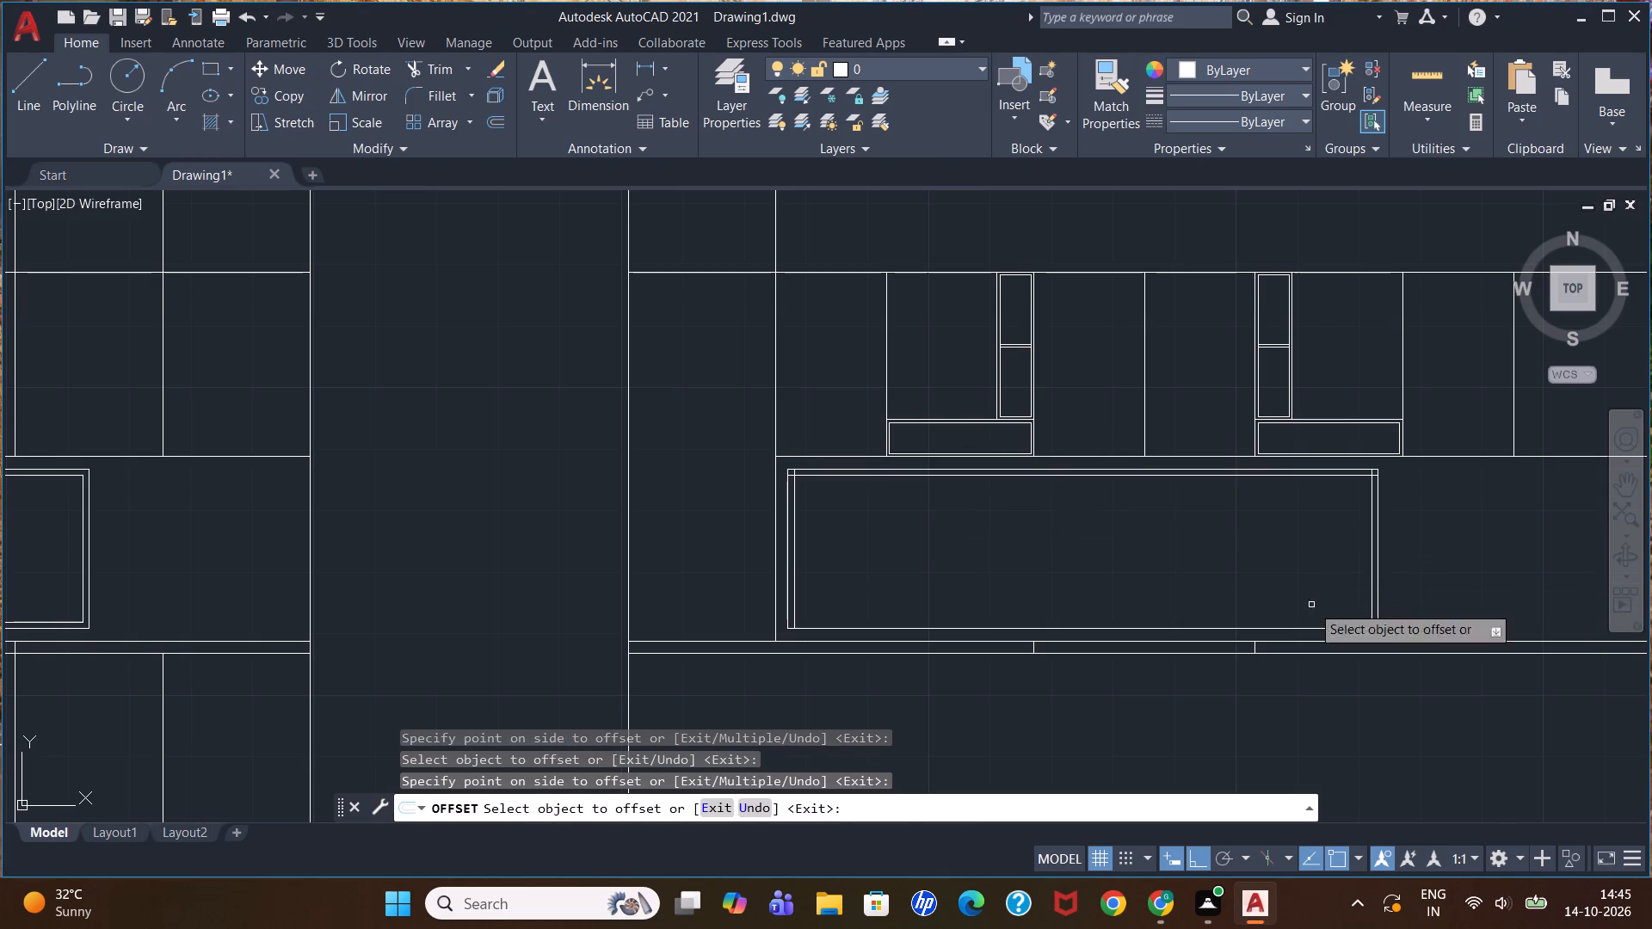
left_click(1296, 626)
left_click(1292, 592)
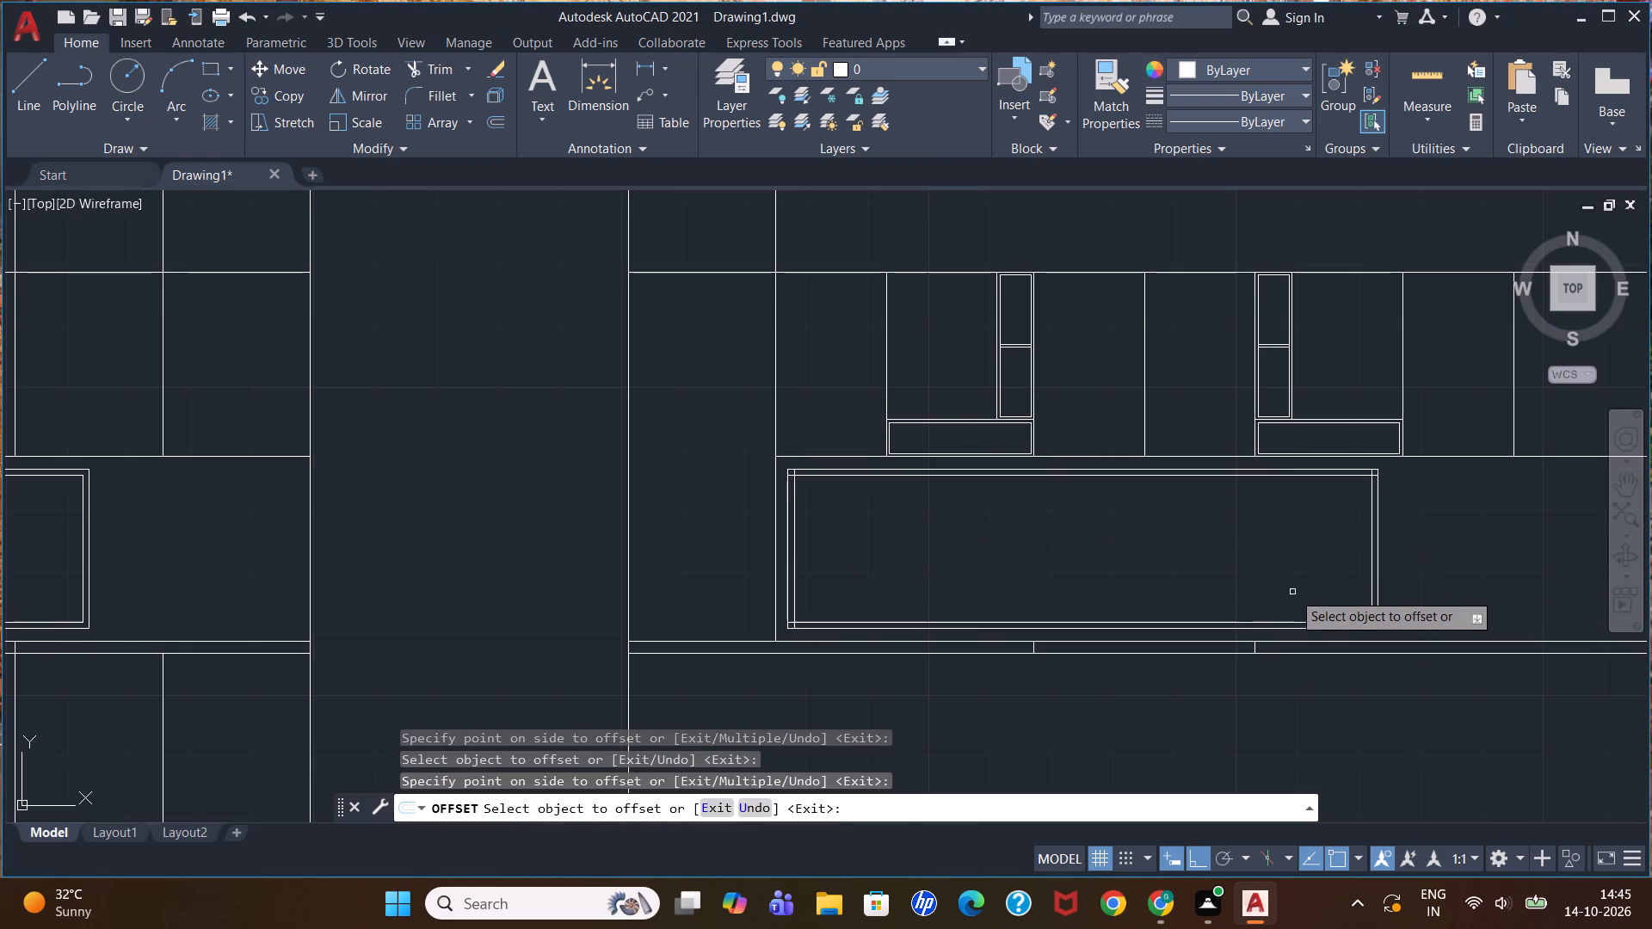
key("Escape")
key("Escape")
key("Escape")
key("Escape")
key("Escape")
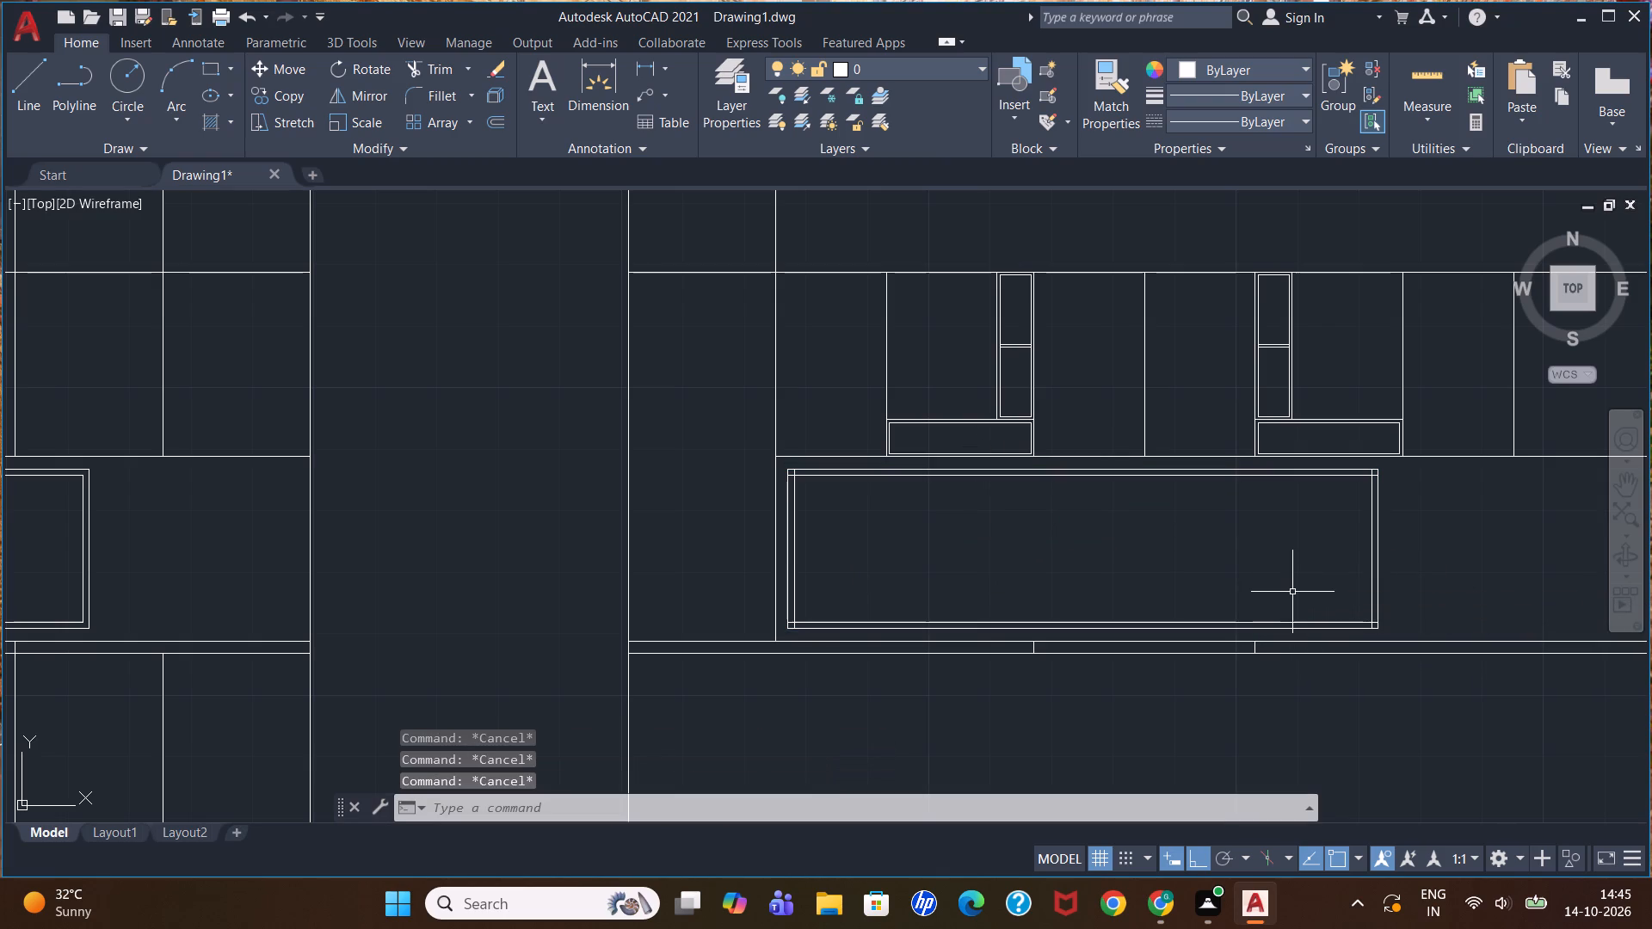
Trim the overlapping ends of the inner offset lines at the two left corners of the right-hand elevation's opening frame.
scroll(1291, 590, "up", 2)
scroll(1291, 590, "down", 1)
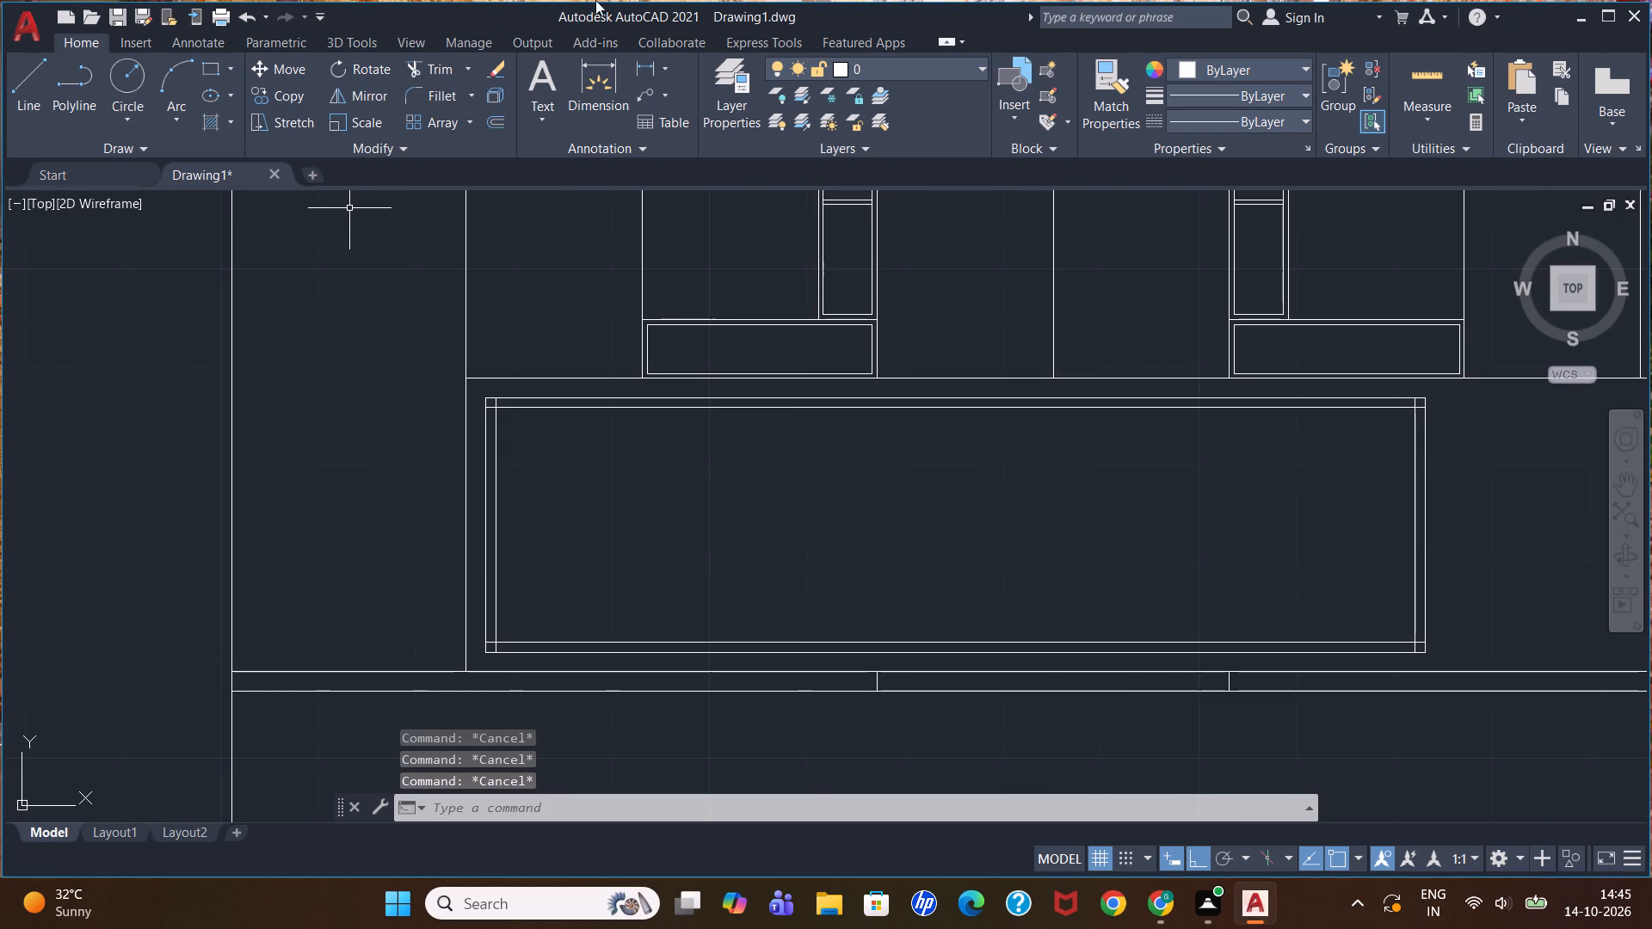
type("tr")
key("Return")
key("Return")
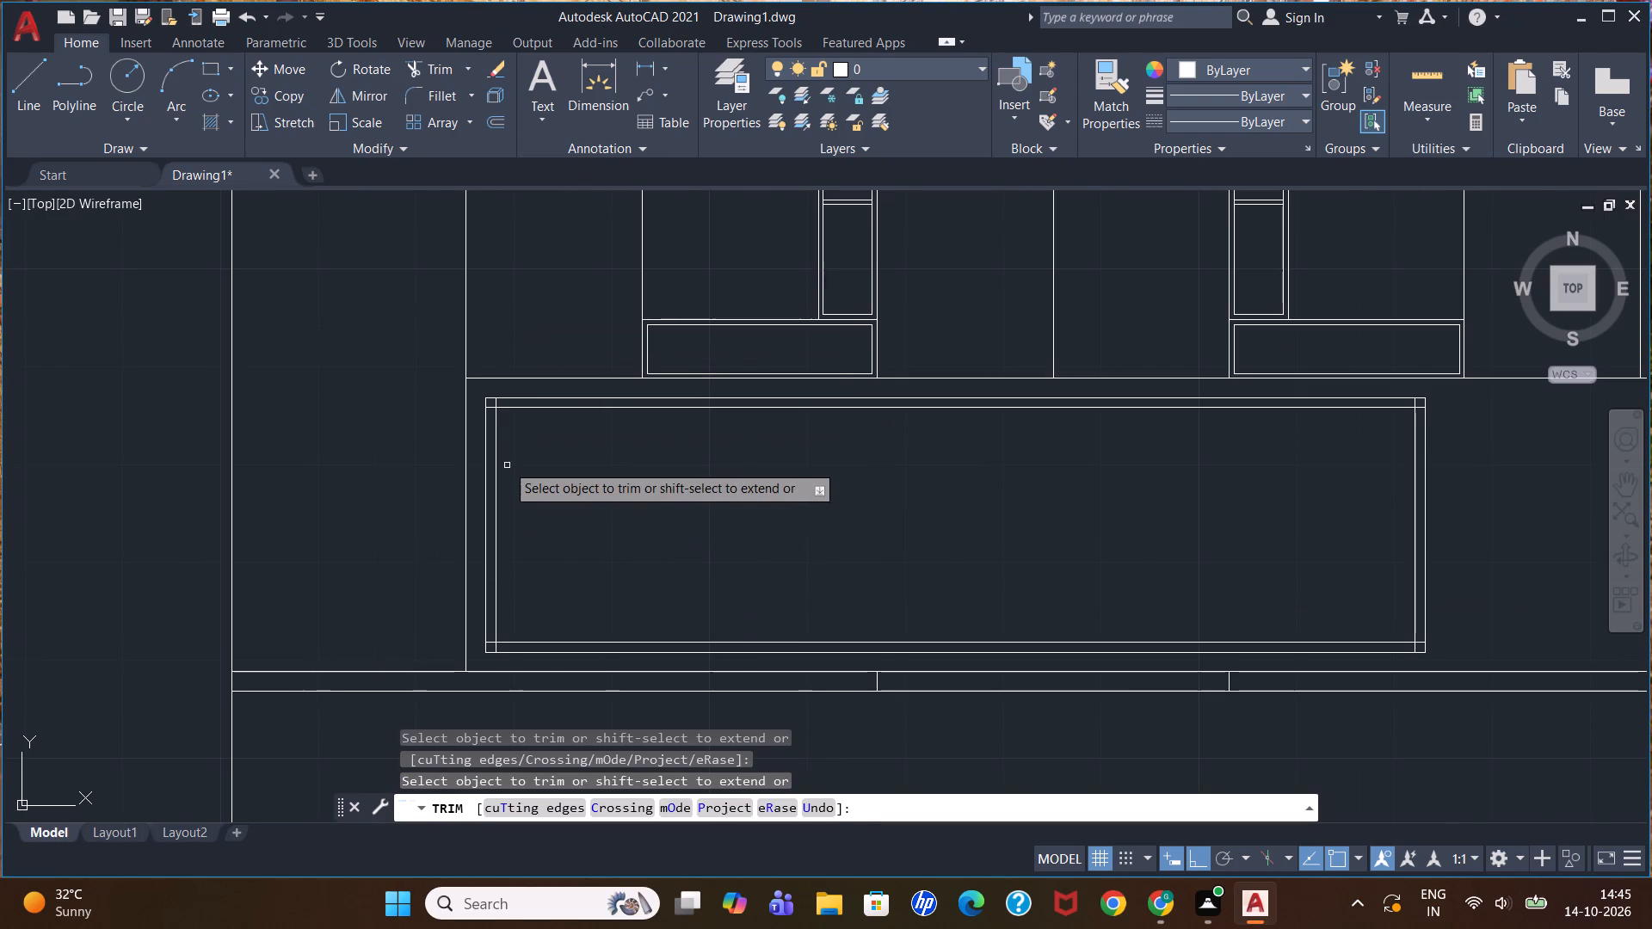
scroll(509, 436, "up", 1)
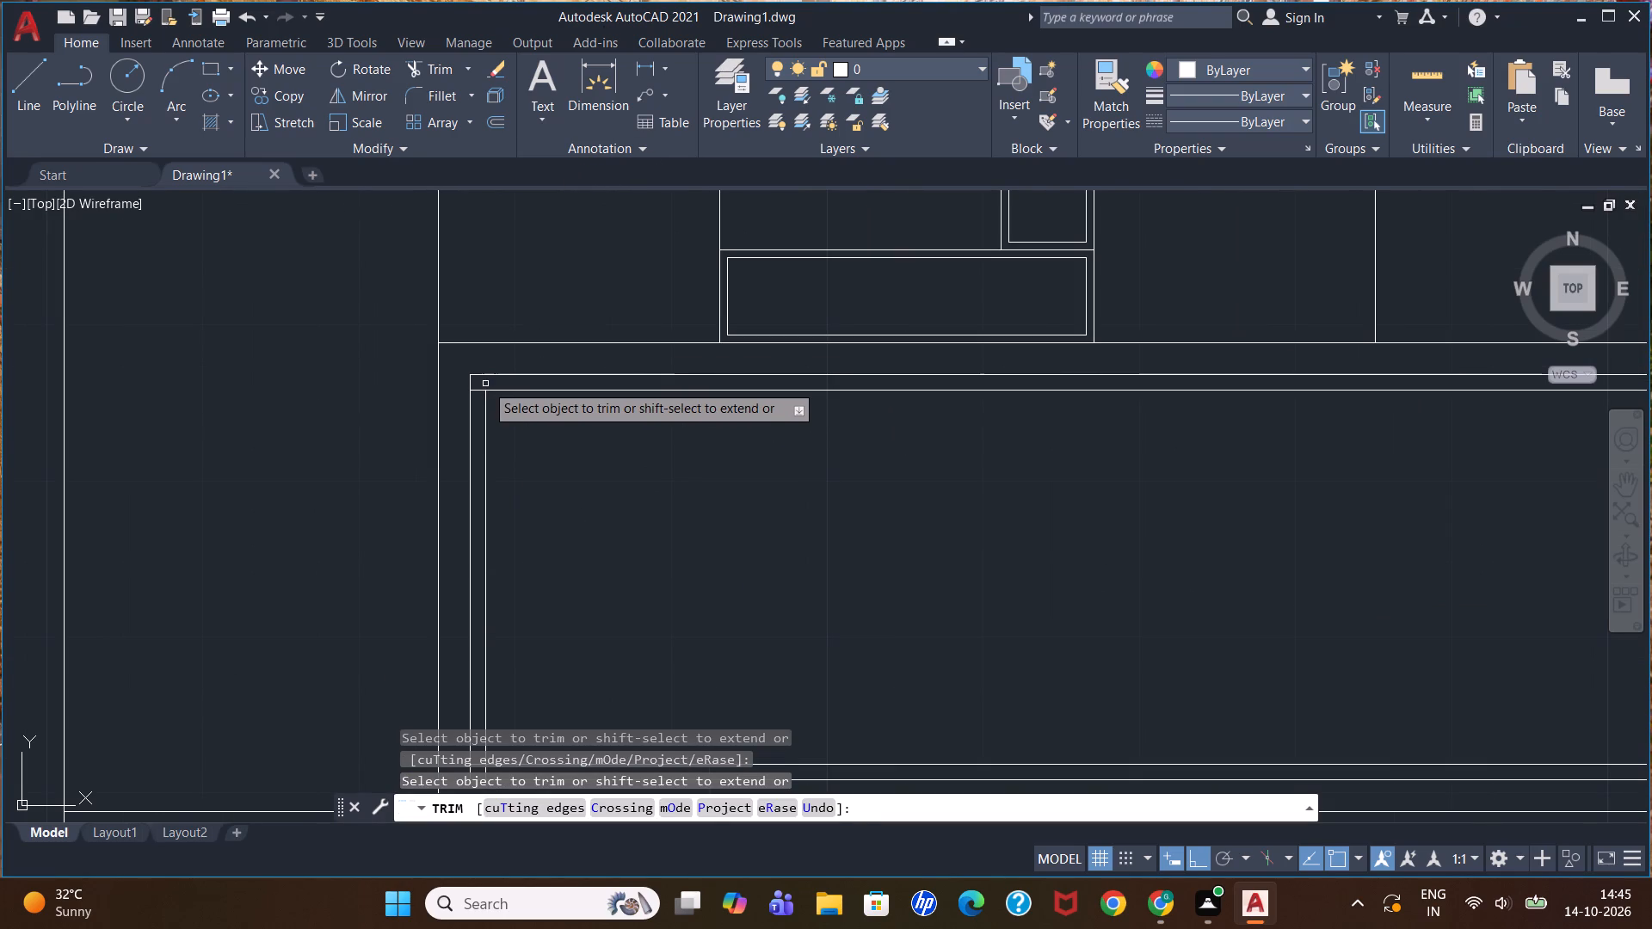
left_click(485, 384)
left_click(478, 392)
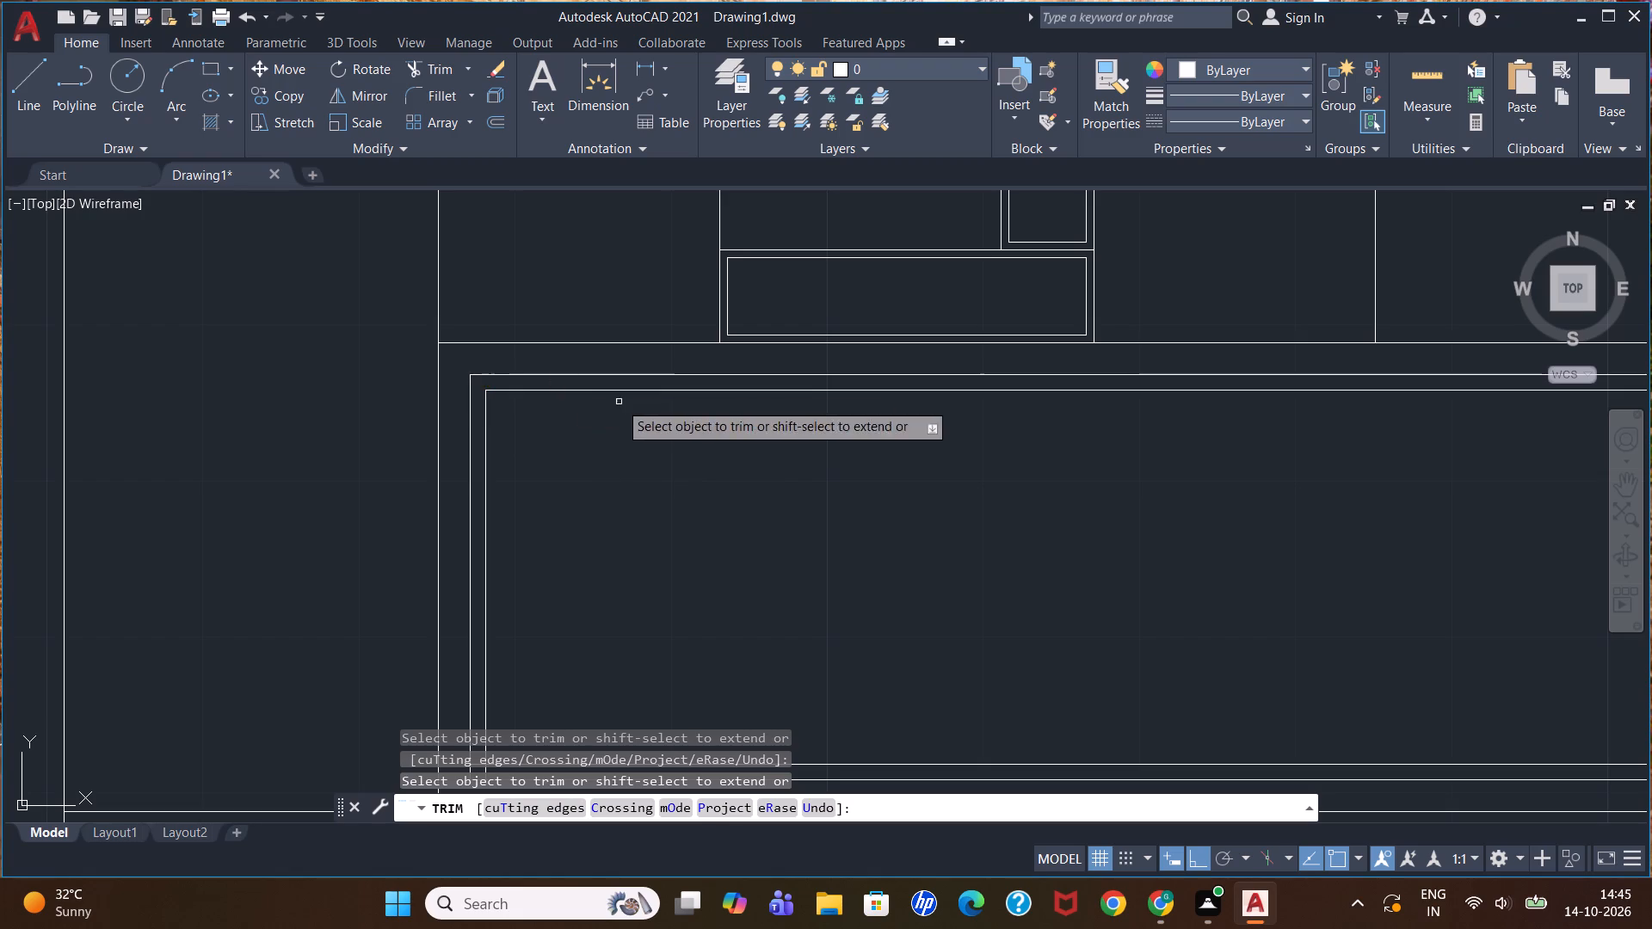
scroll(648, 467, "down", 2)
scroll(580, 574, "up", 2)
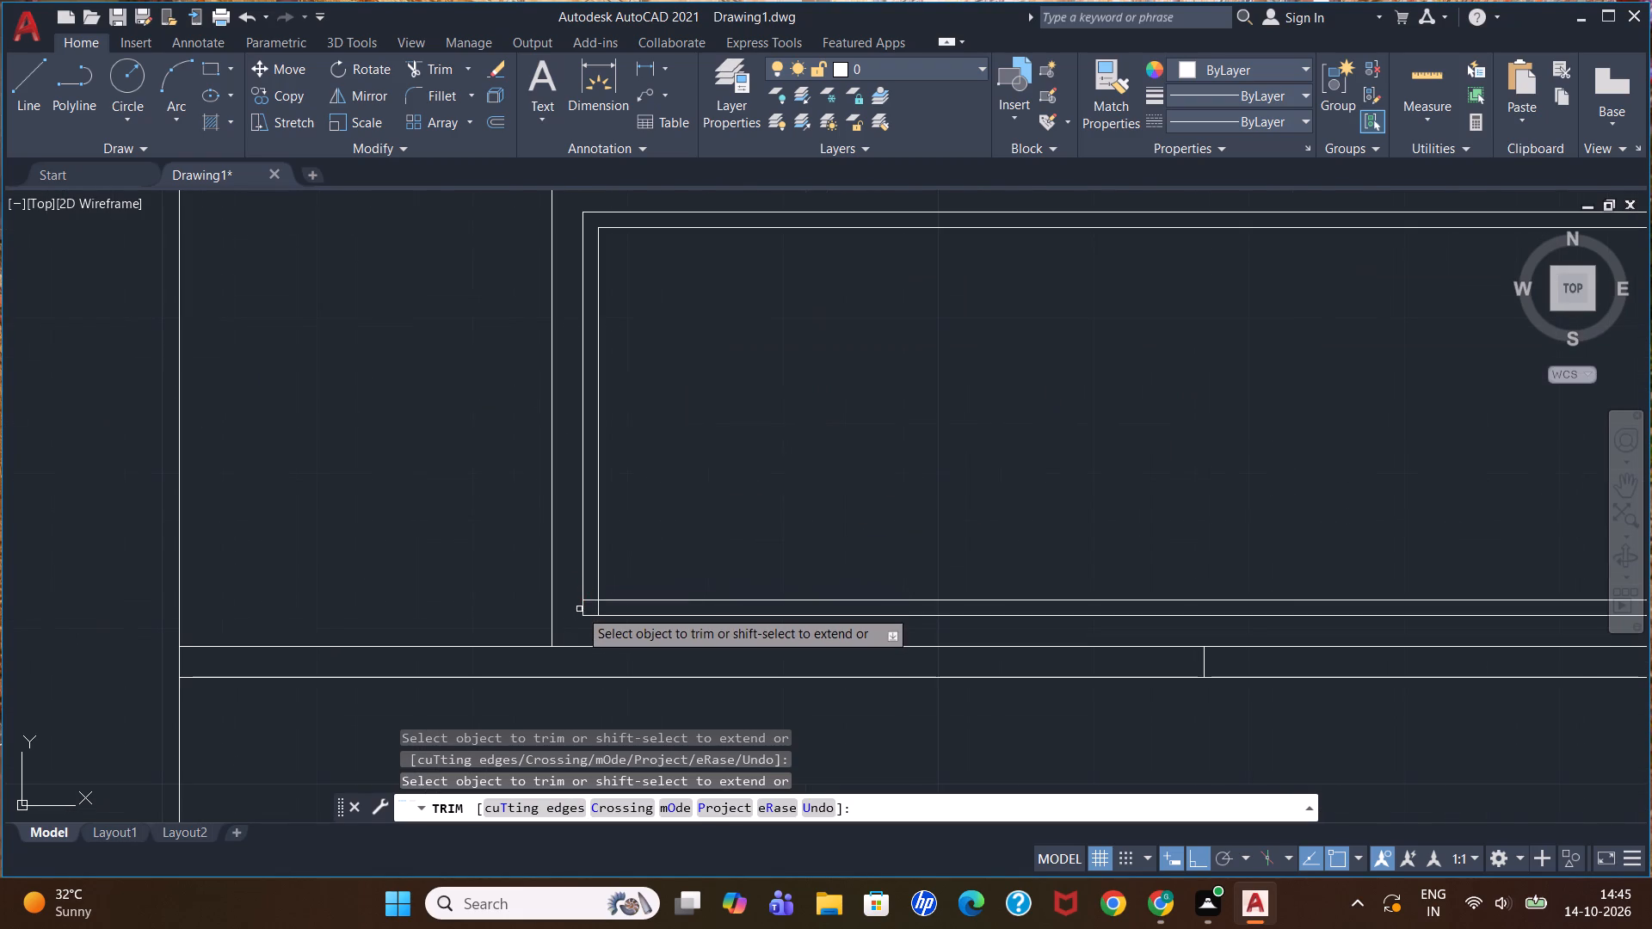
left_click(590, 600)
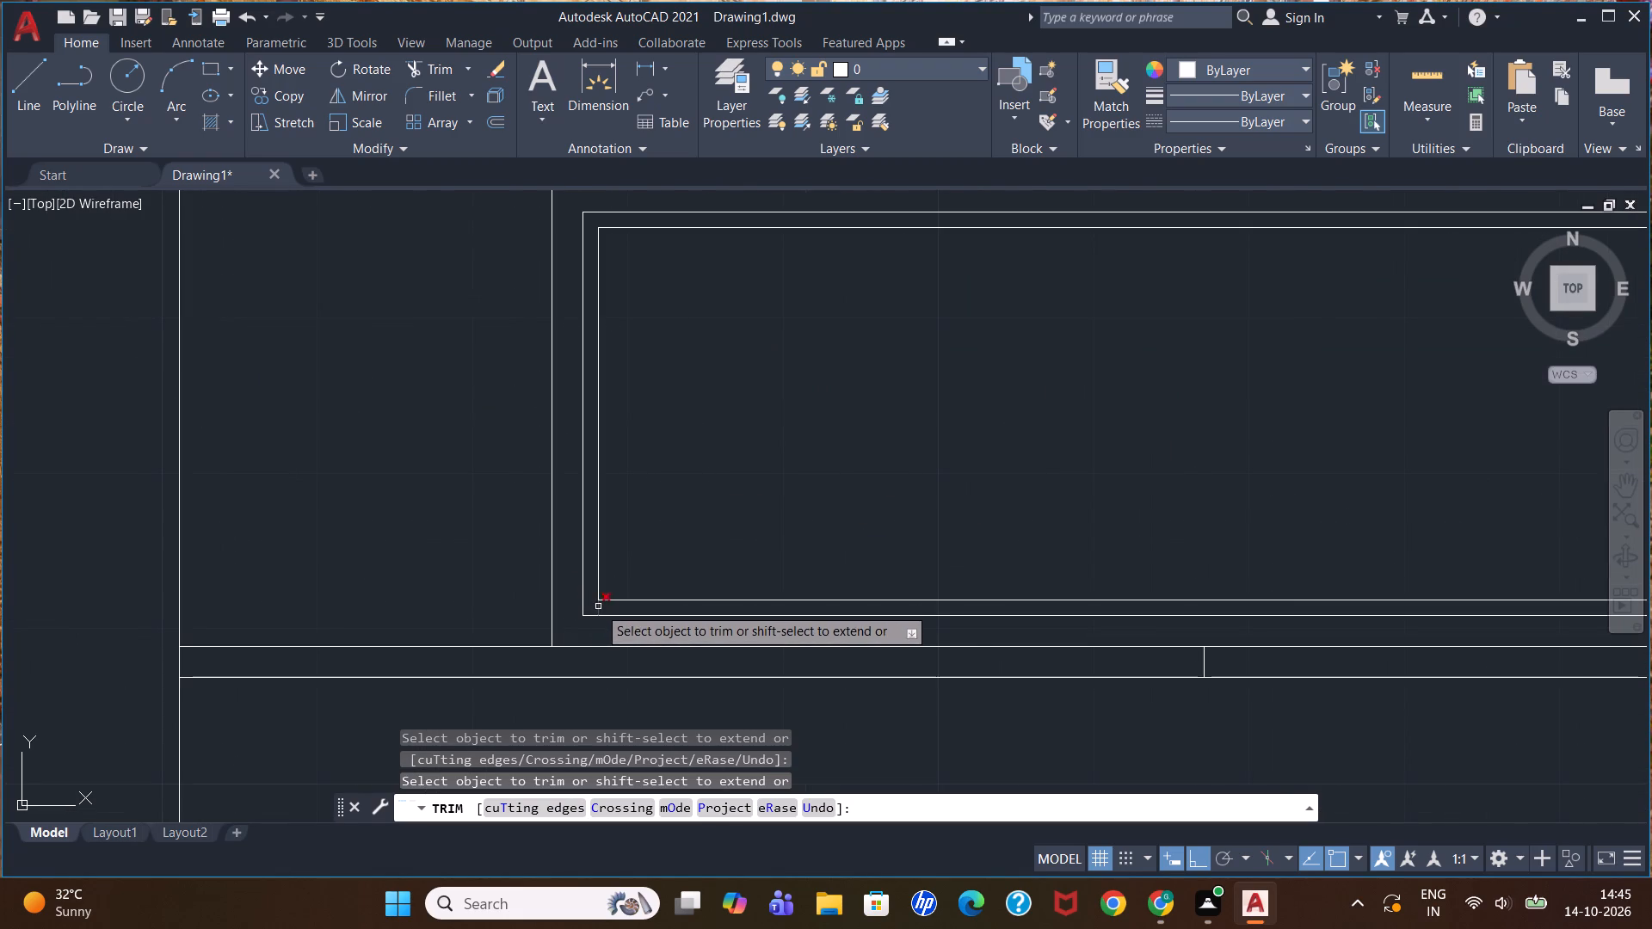
left_click(598, 606)
Trim the overlapping ends of the inner offset lines at the frame's two right corners to complete the inner rectangle.
scroll(909, 573, "down", 3)
scroll(1345, 505, "up", 3)
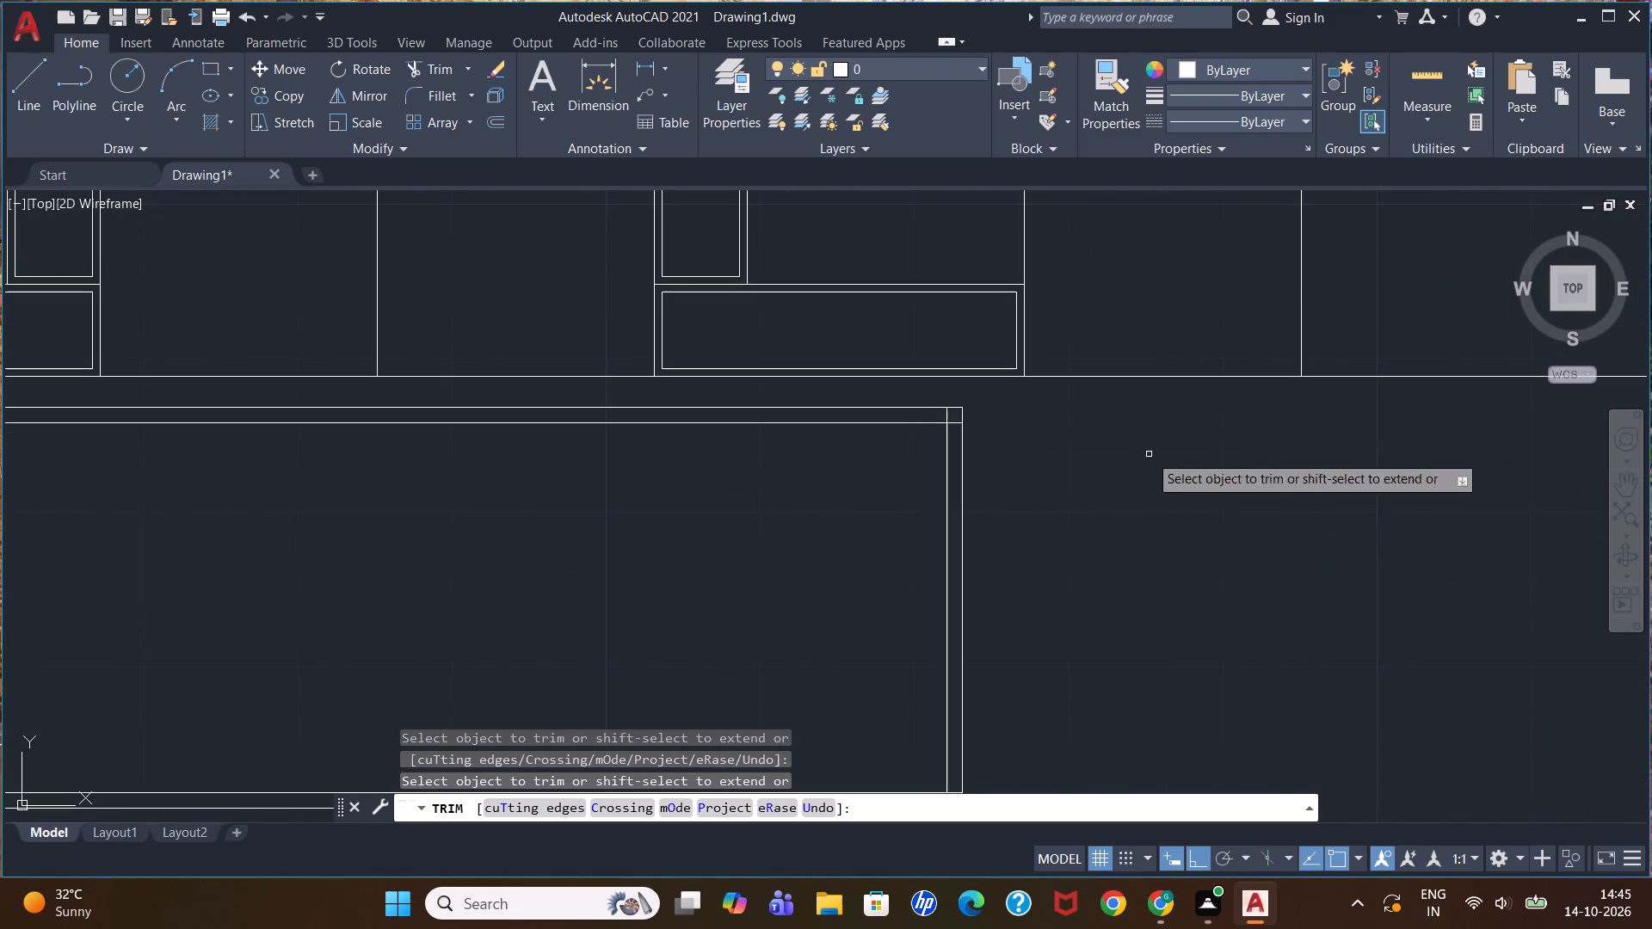
left_click(947, 410)
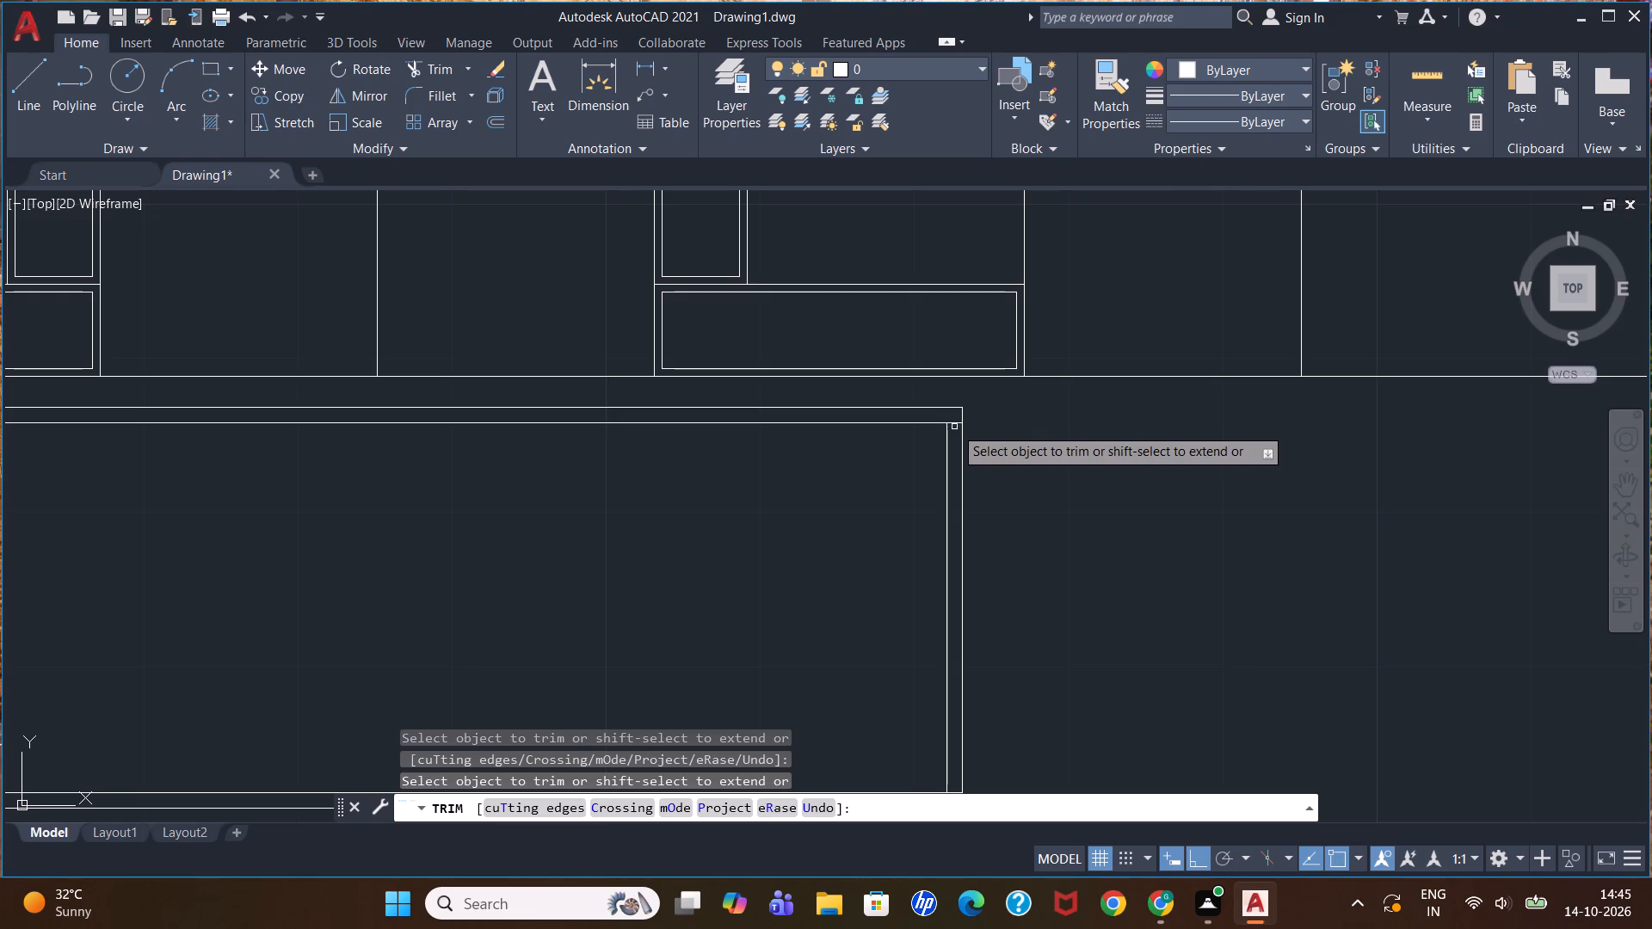
left_click(954, 427)
left_click(955, 422)
scroll(1020, 427, "down", 3)
scroll(1002, 529, "up", 2)
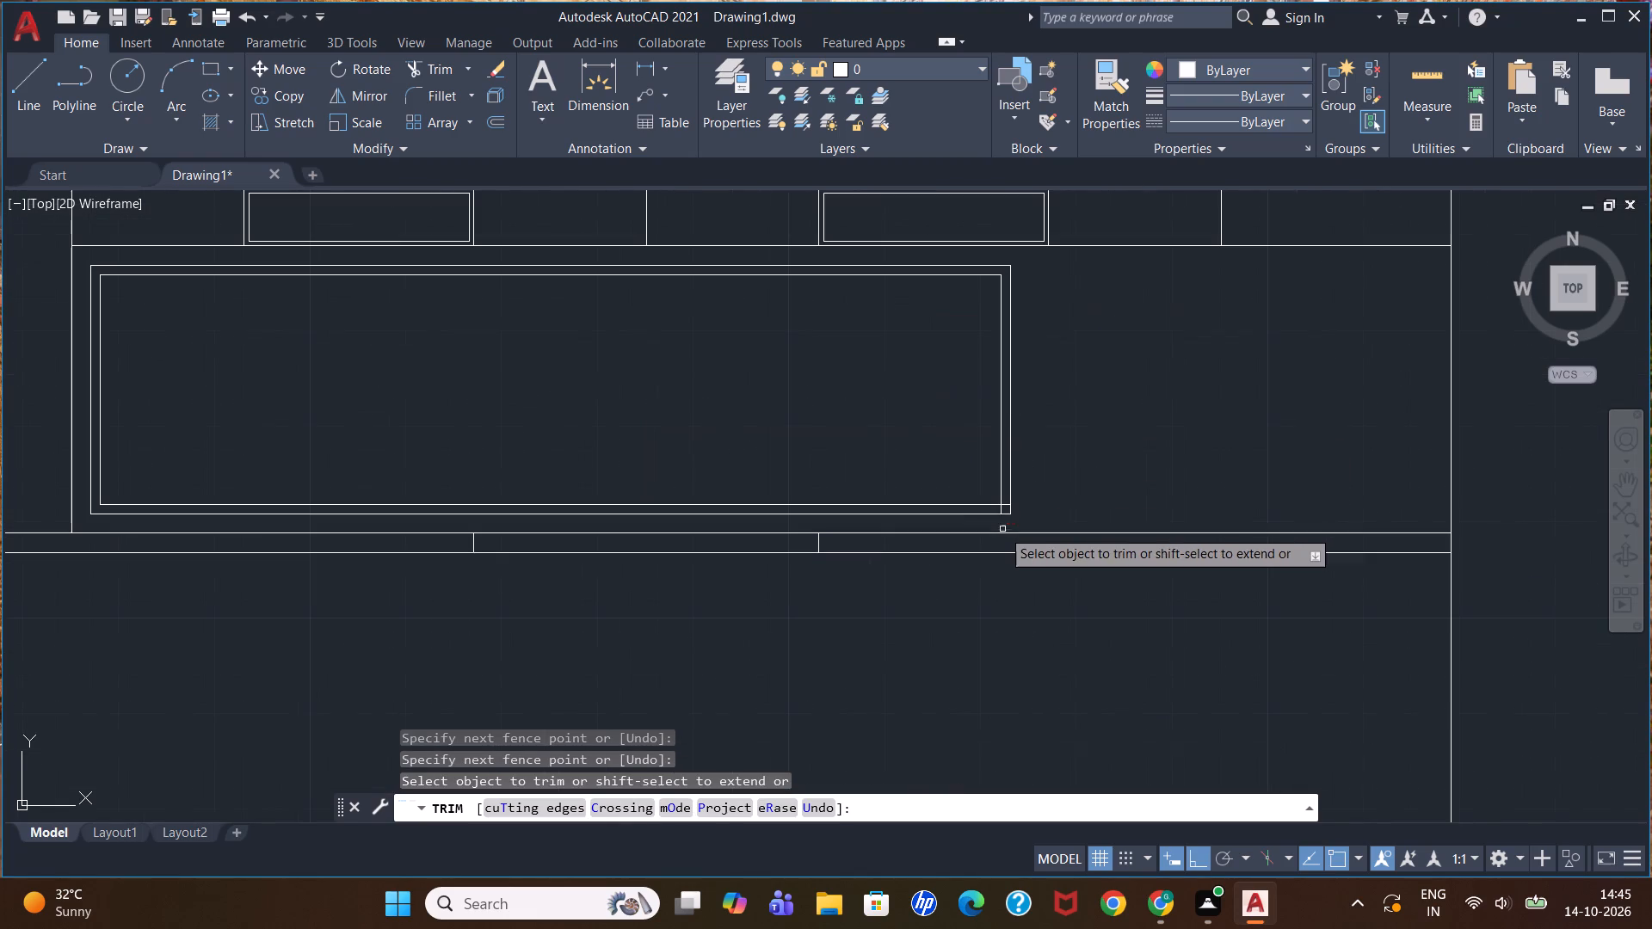
scroll(999, 508, "up", 3)
left_click(1011, 502)
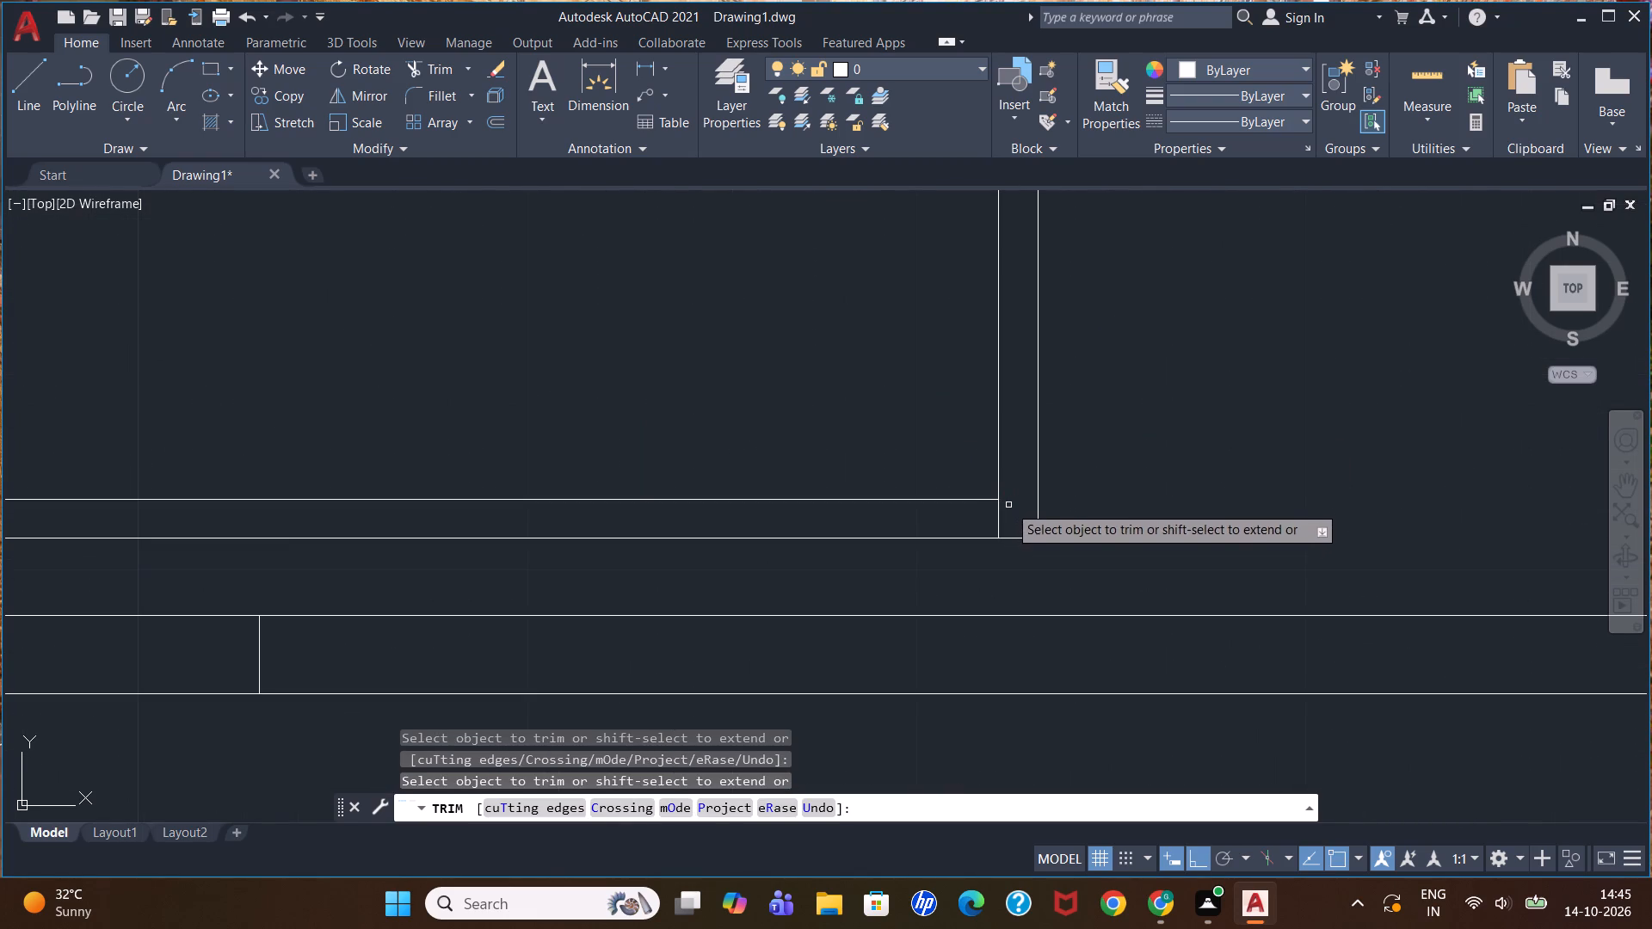
left_click(996, 520)
scroll(1027, 486, "down", 5)
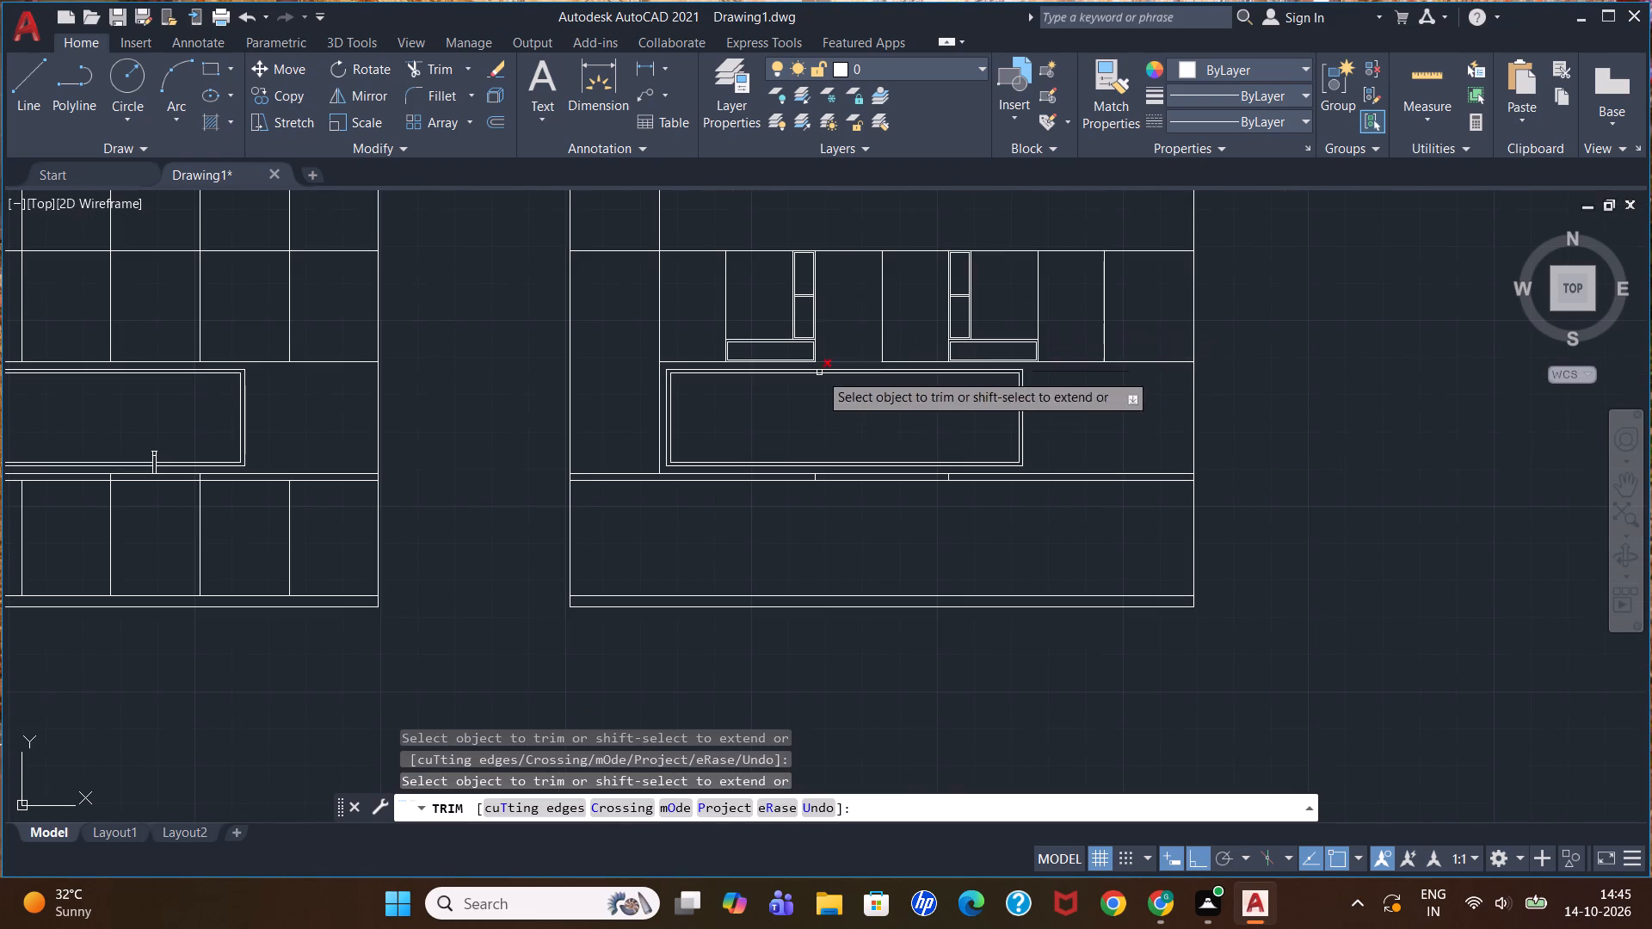
scroll(848, 433, "up", 2)
key("Escape")
key("Escape")
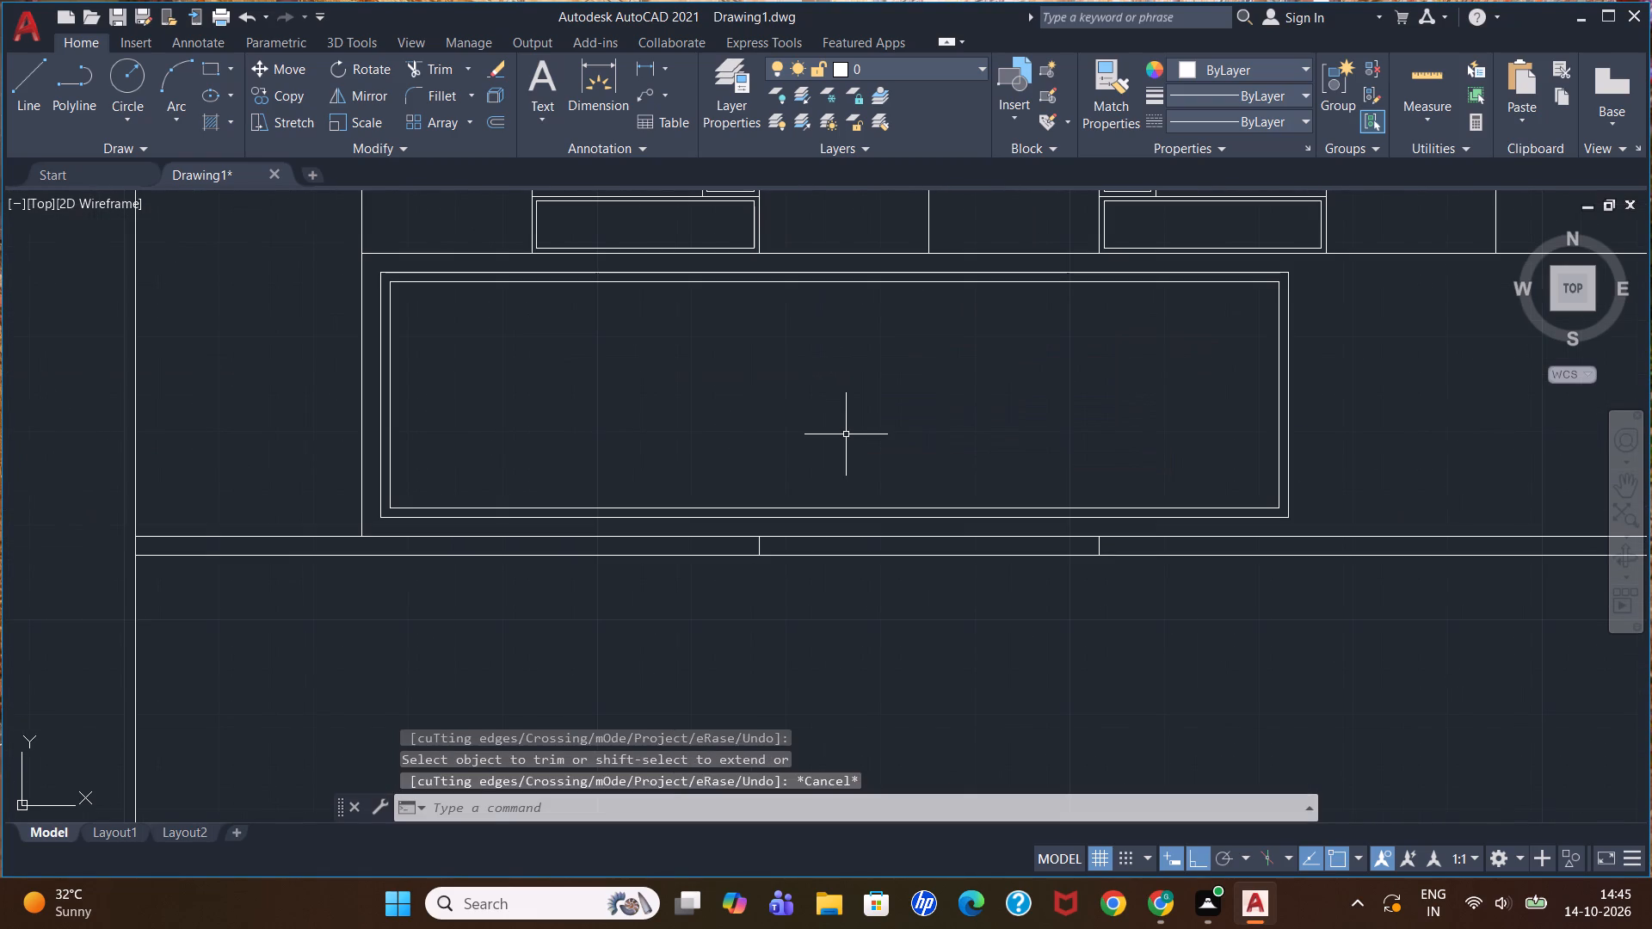
key("Escape")
key("Escape")
key("Escape")
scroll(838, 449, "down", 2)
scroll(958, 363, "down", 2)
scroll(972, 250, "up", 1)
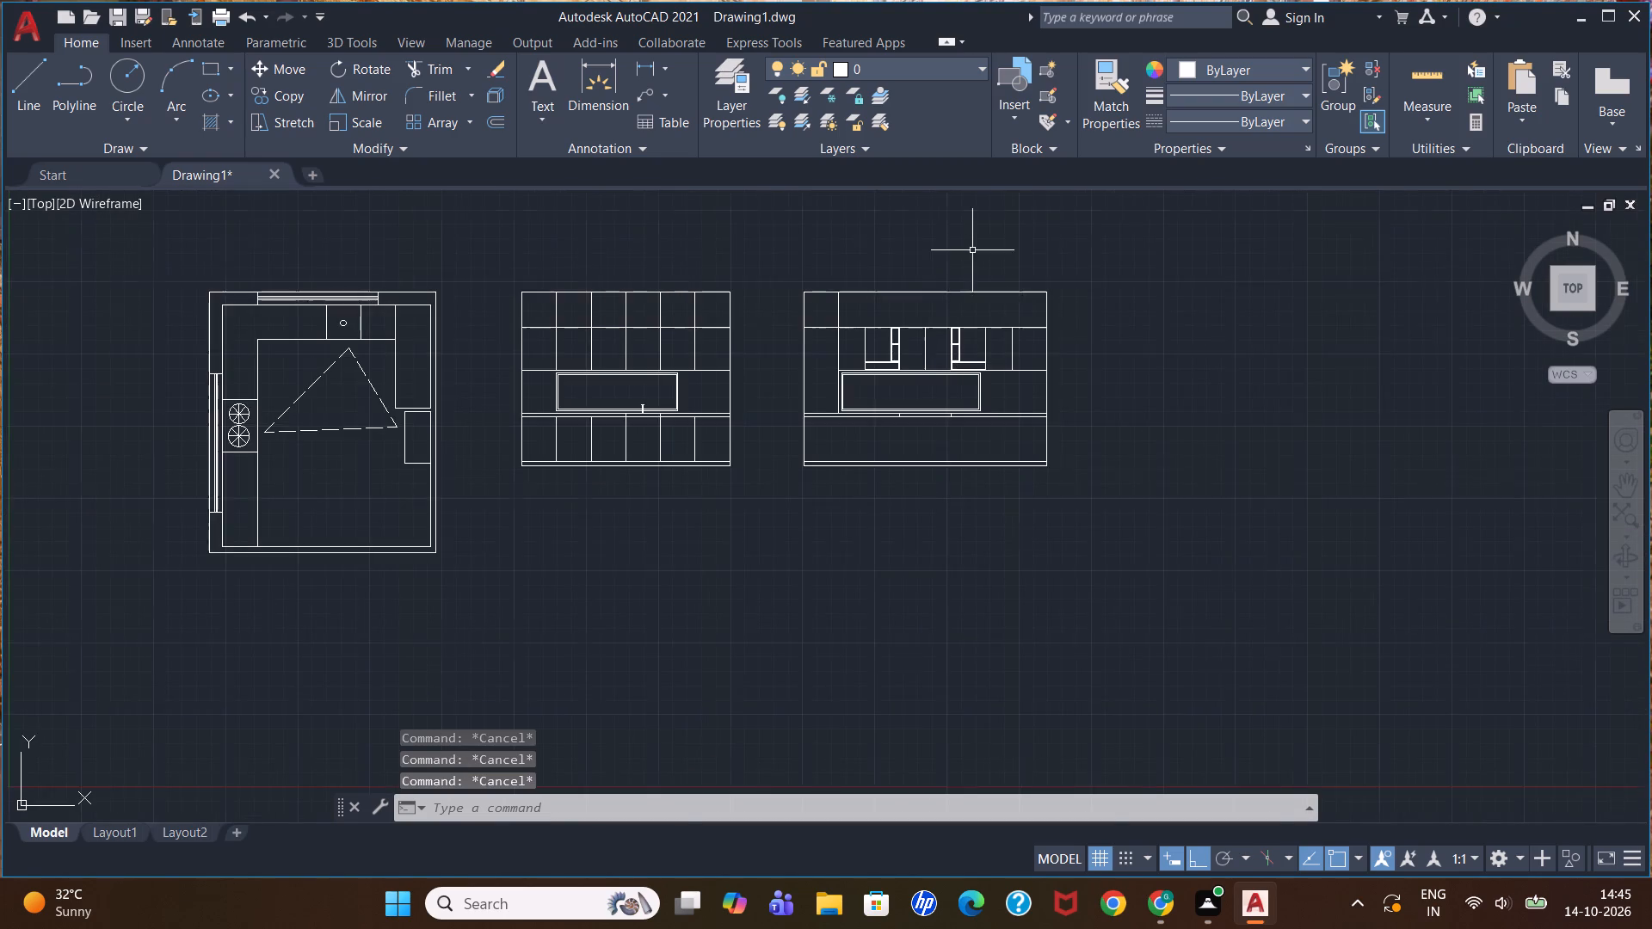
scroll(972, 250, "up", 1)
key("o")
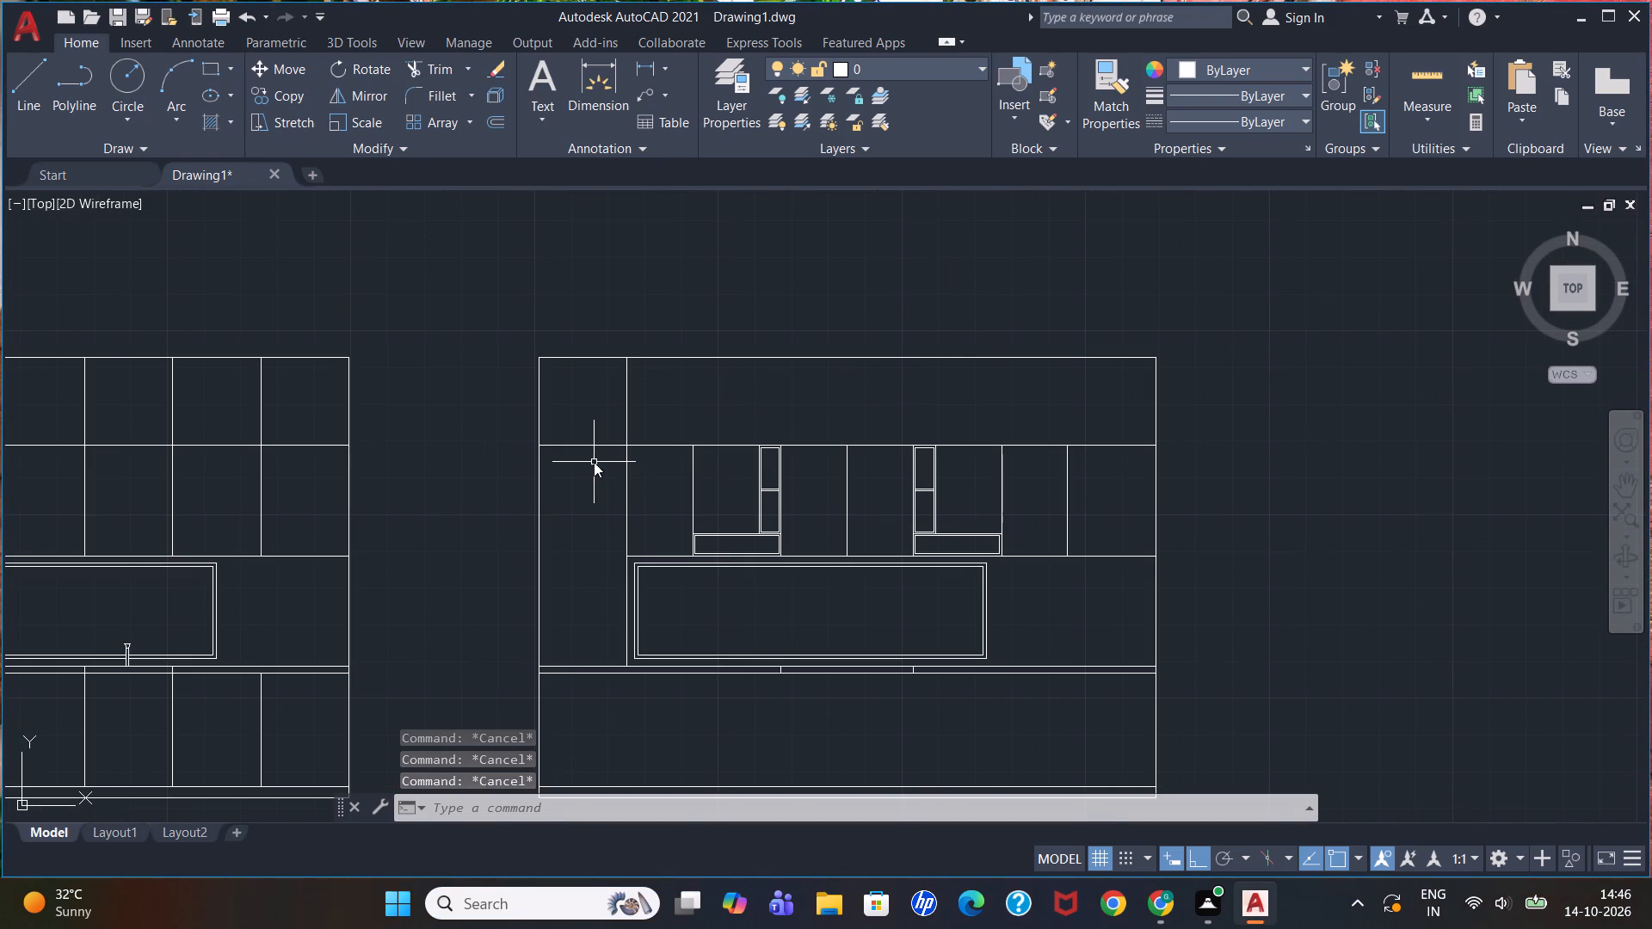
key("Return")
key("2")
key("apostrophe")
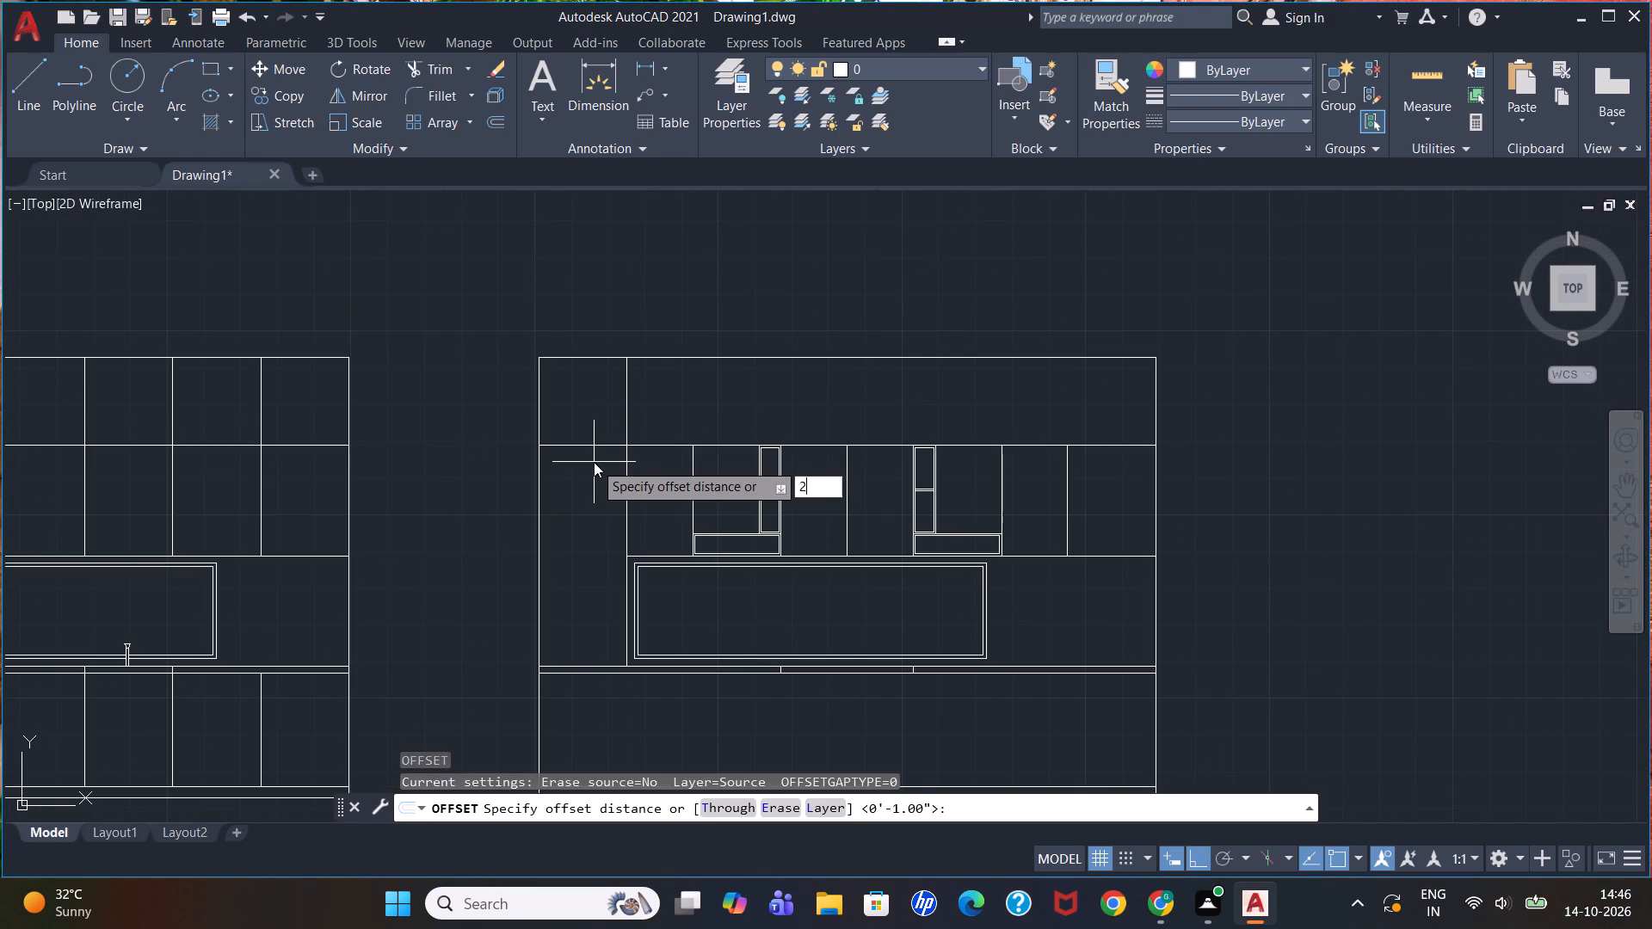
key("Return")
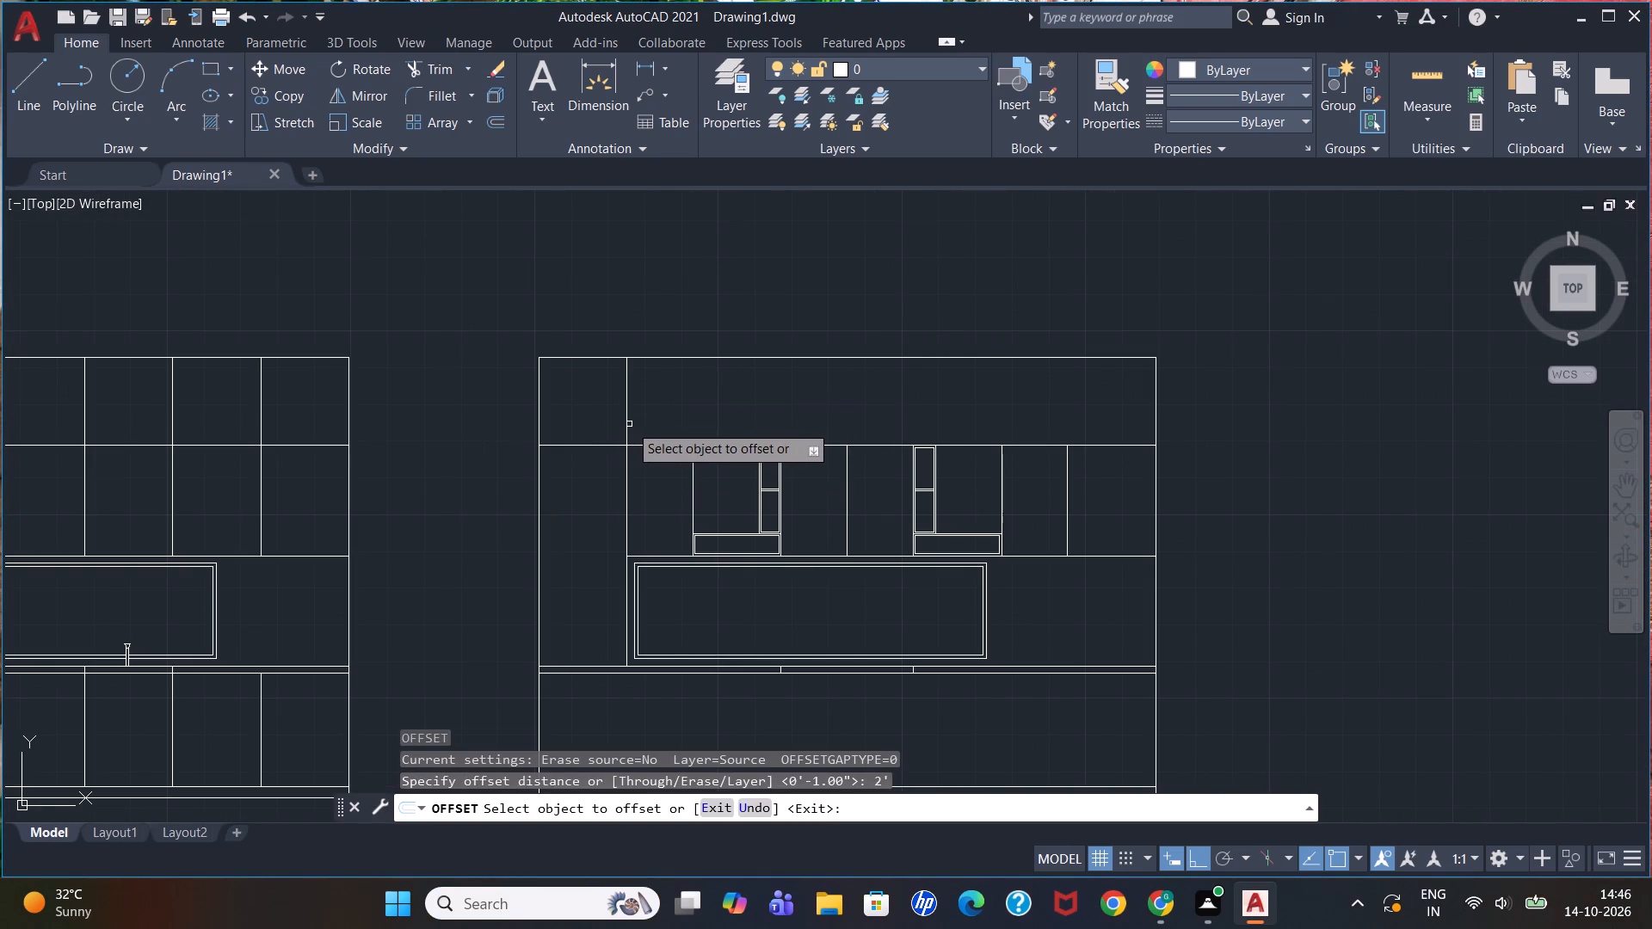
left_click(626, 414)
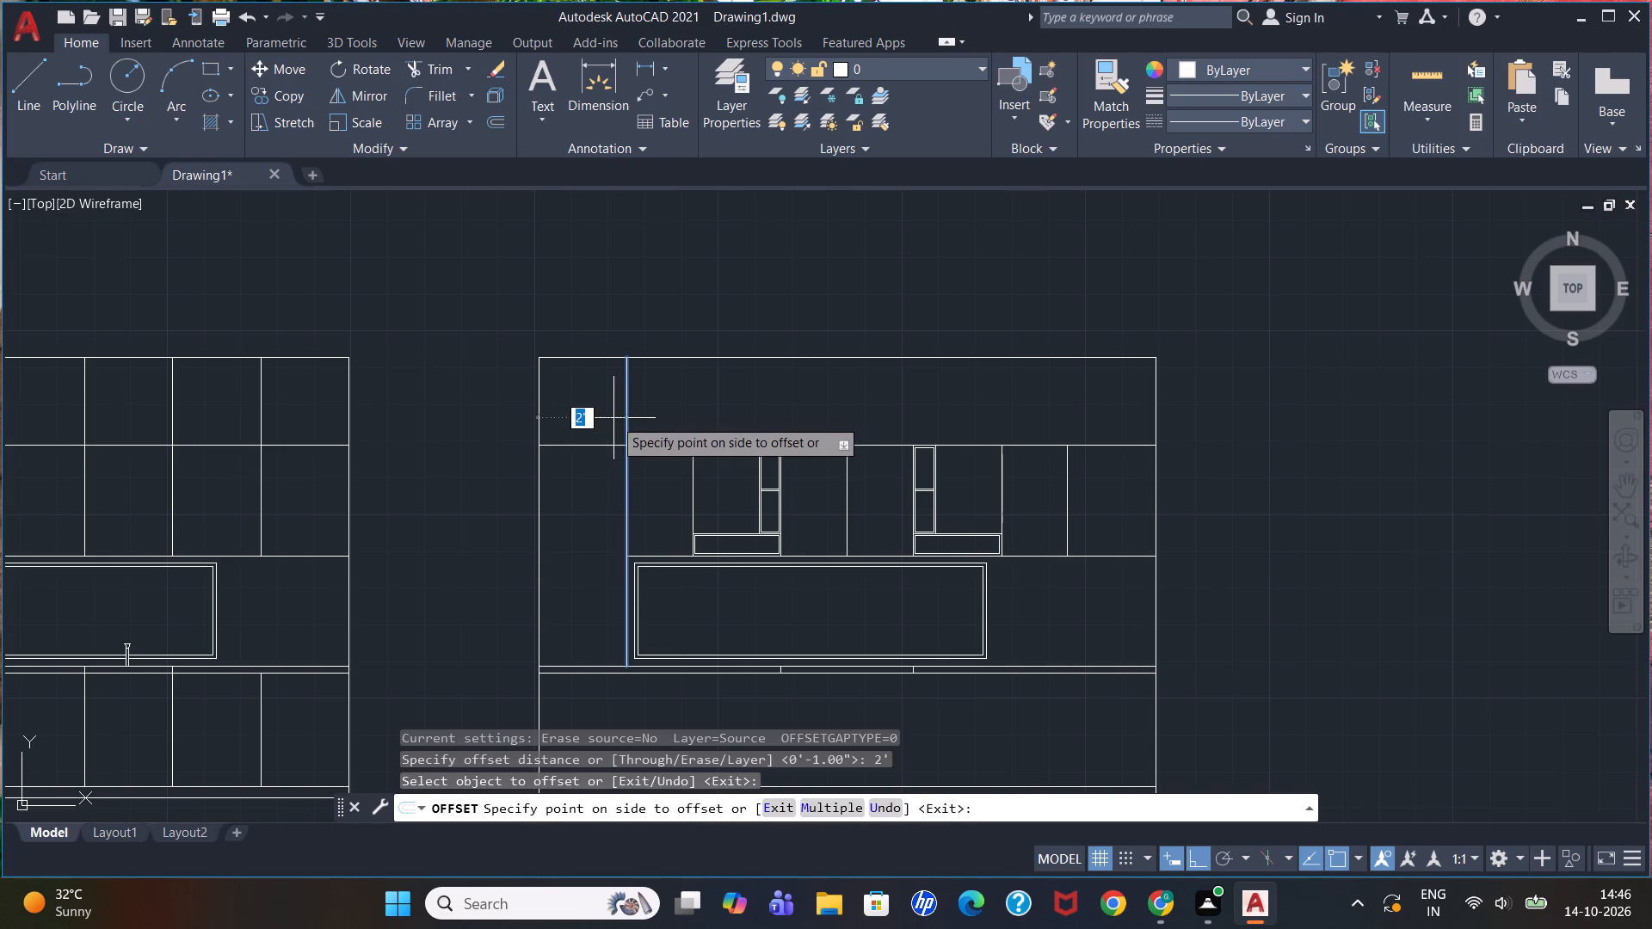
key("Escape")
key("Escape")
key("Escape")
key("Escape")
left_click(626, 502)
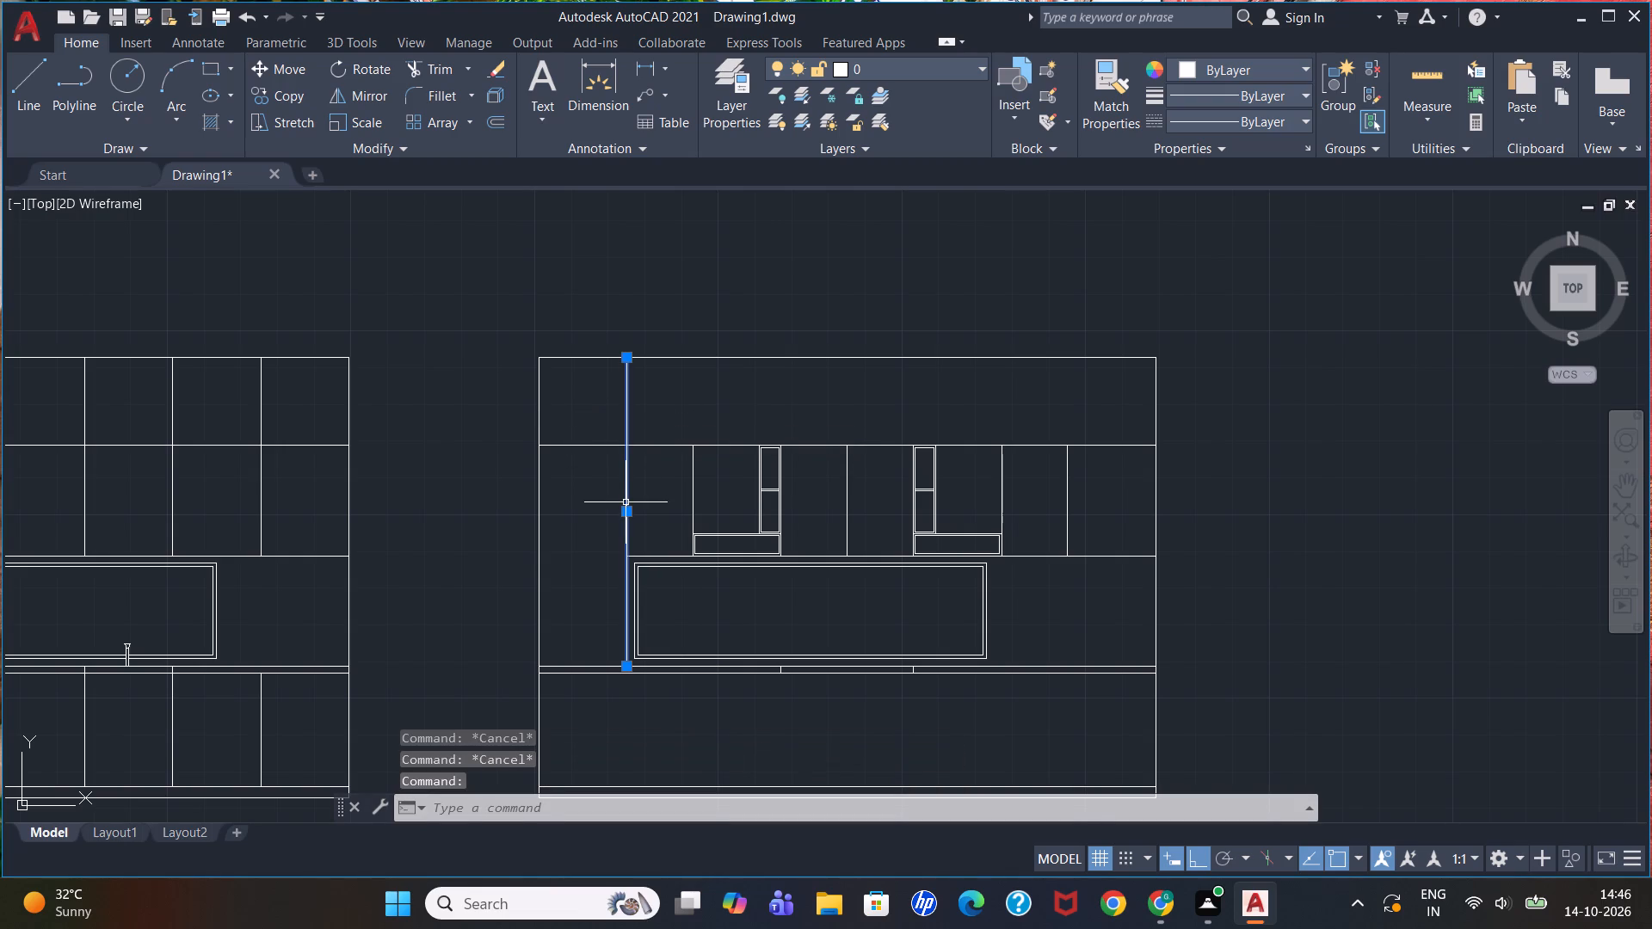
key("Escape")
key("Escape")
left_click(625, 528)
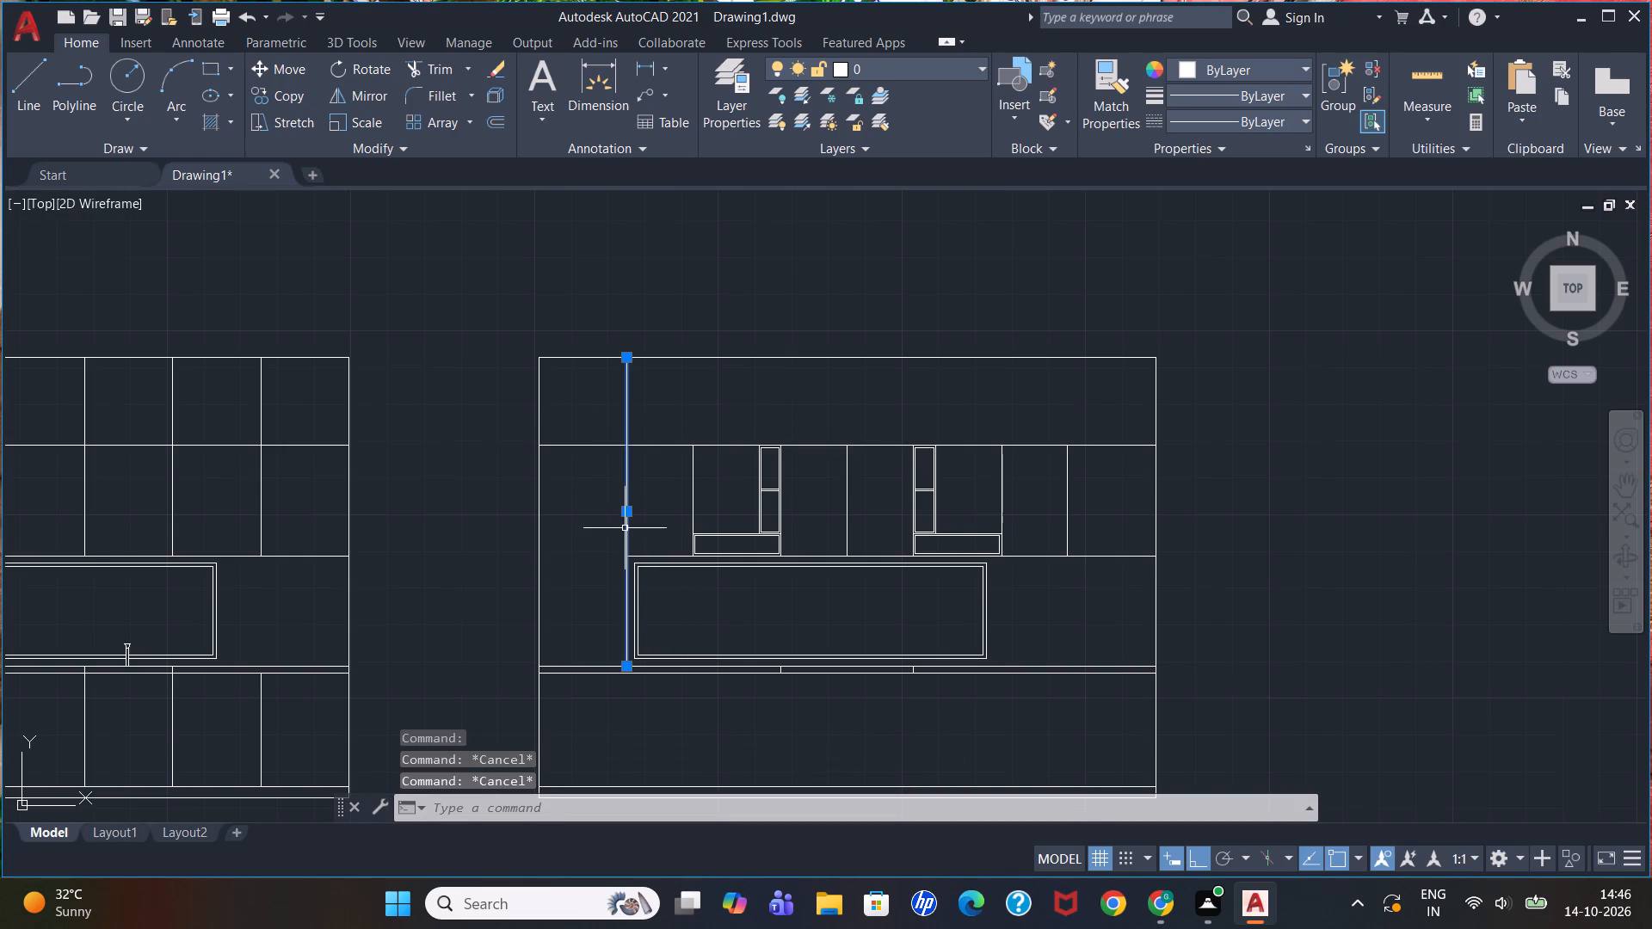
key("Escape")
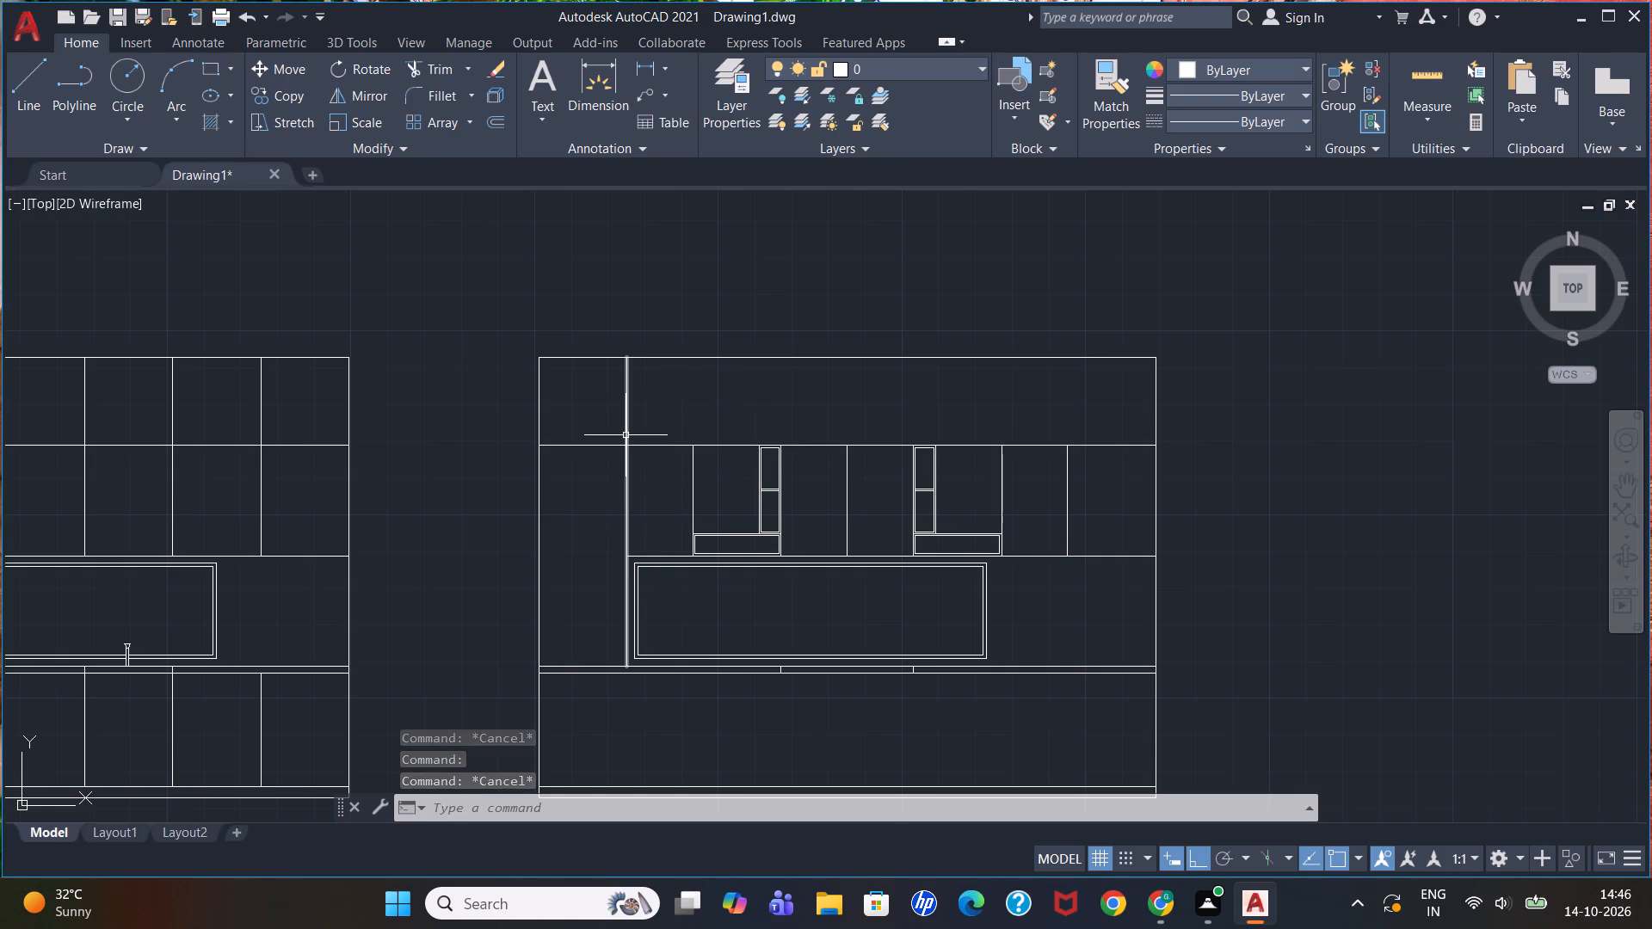
Draw a vertical line along the tall unit's side from the right-hand elevation's top edge down to the upper cabinets' top line.
key("l")
key("Return")
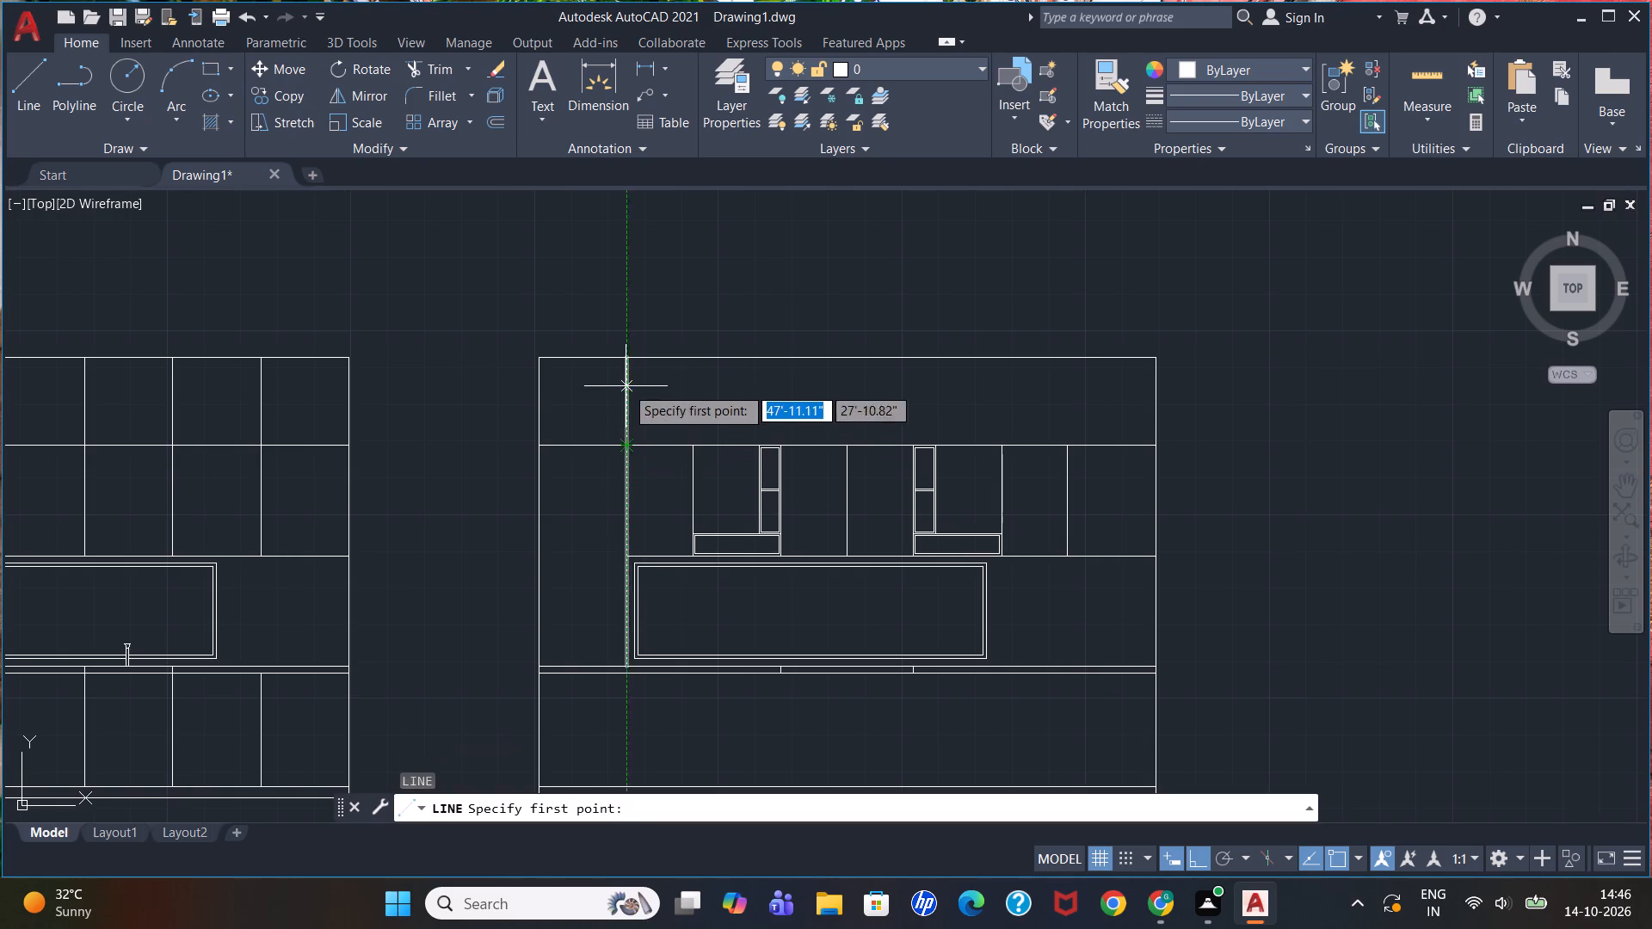
left_click(629, 351)
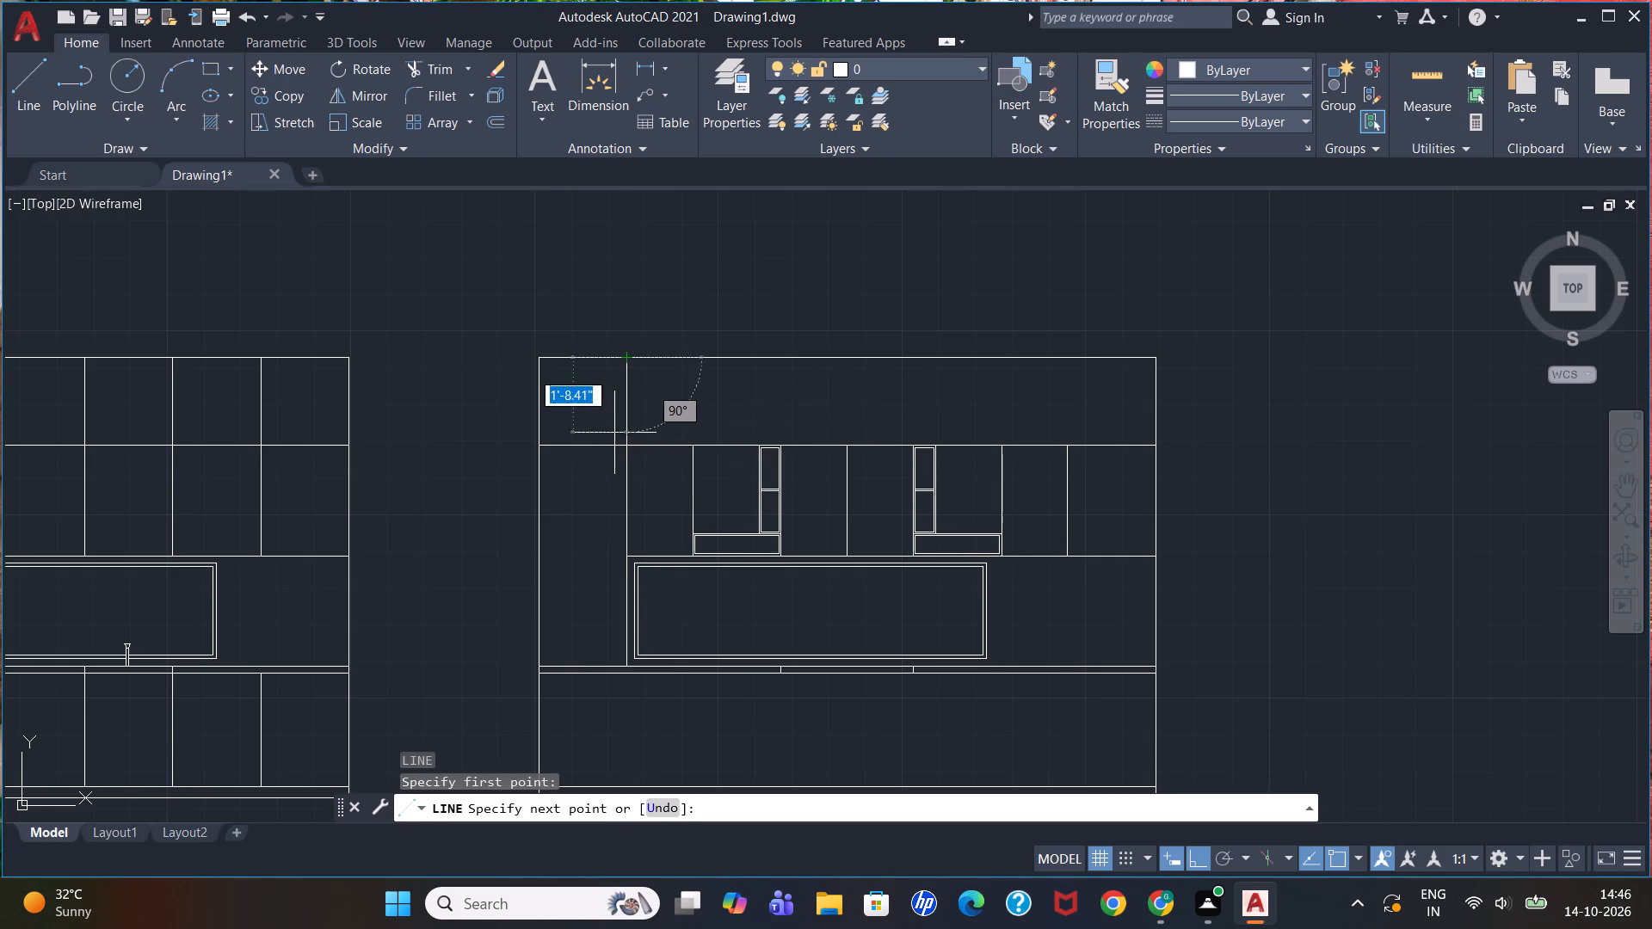
left_click(628, 446)
key("Escape")
Offset the vertical divider repeatedly at 2' spacing, adding five more dividers across the right-hand elevation's top cabinet row.
key("o")
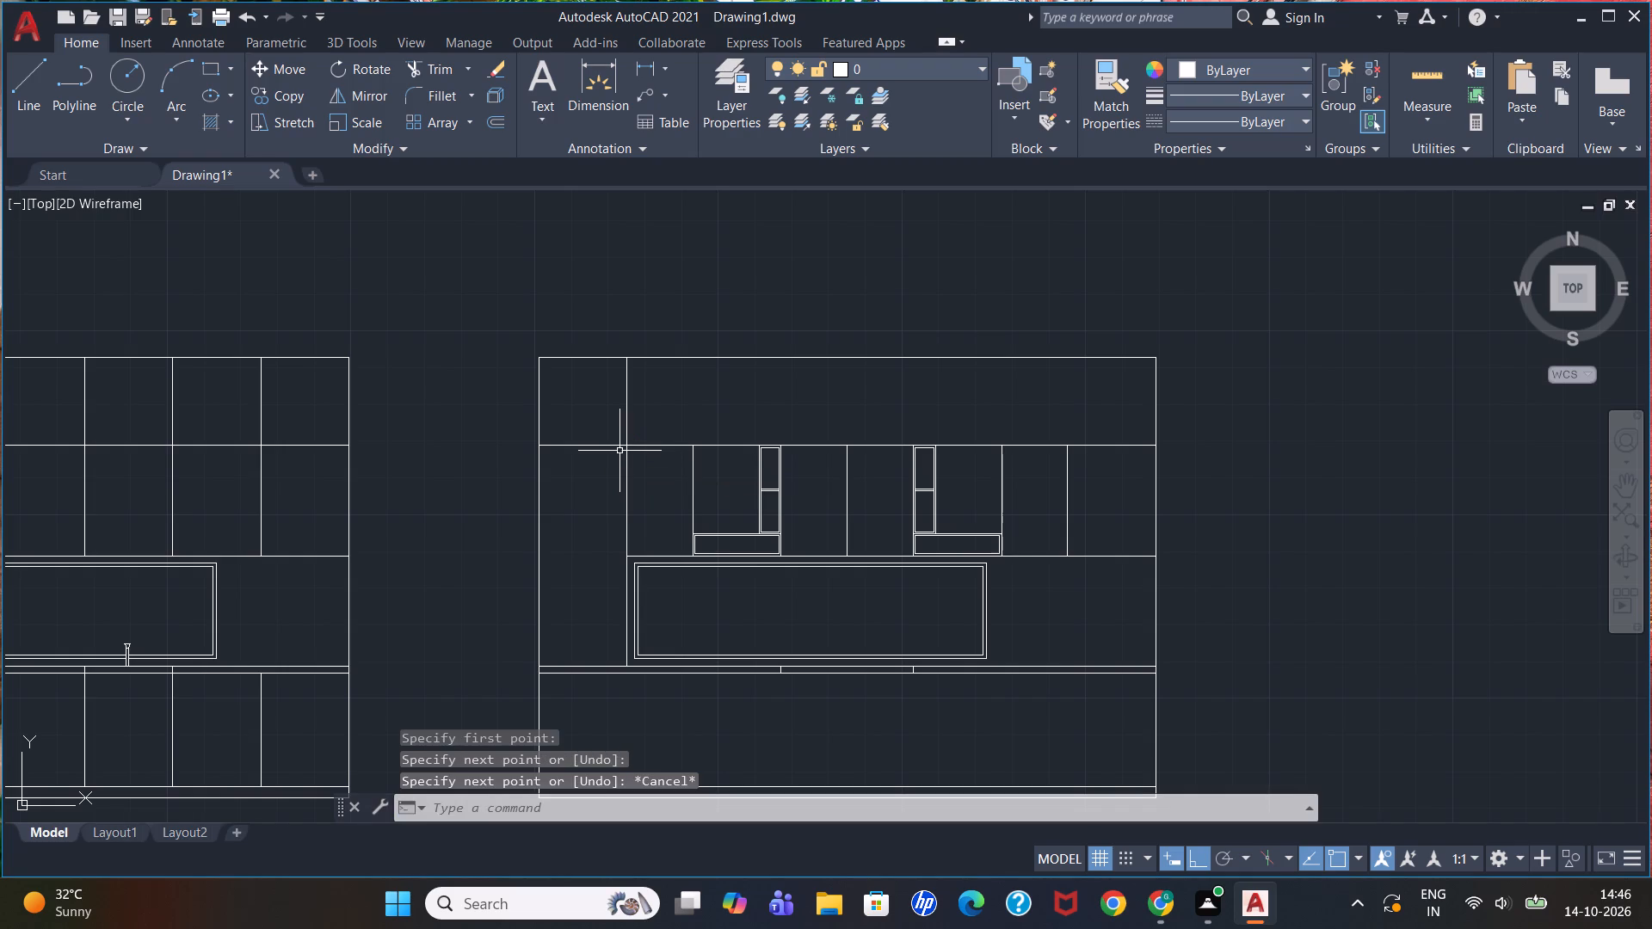
key("Return")
type("2'")
key("Return")
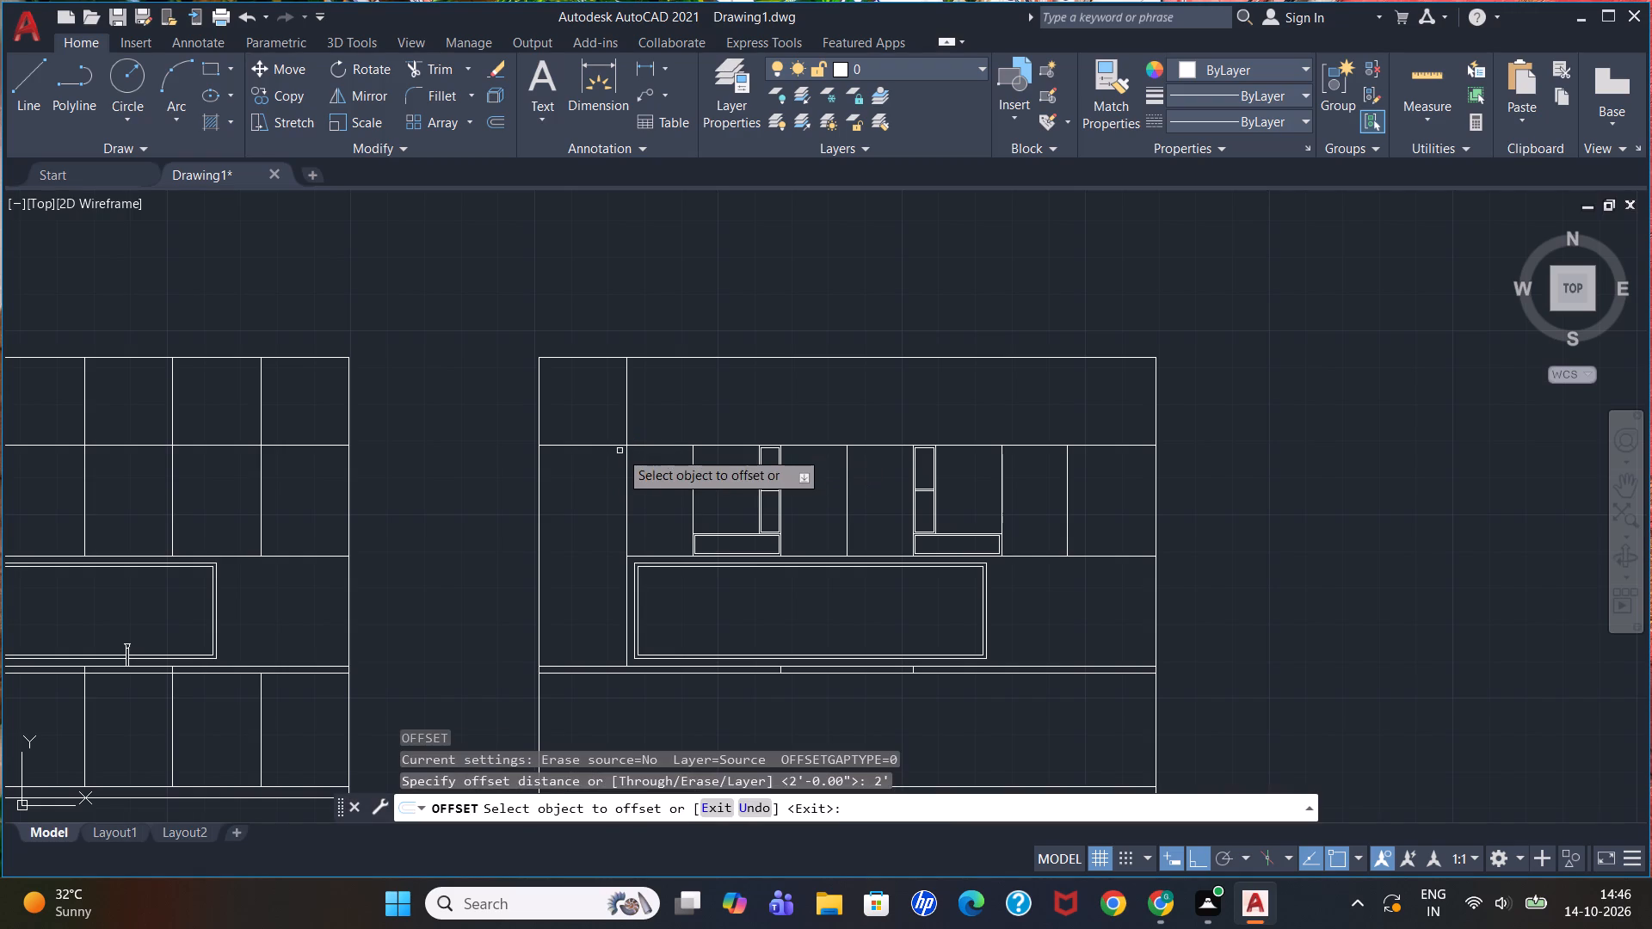
left_click(627, 414)
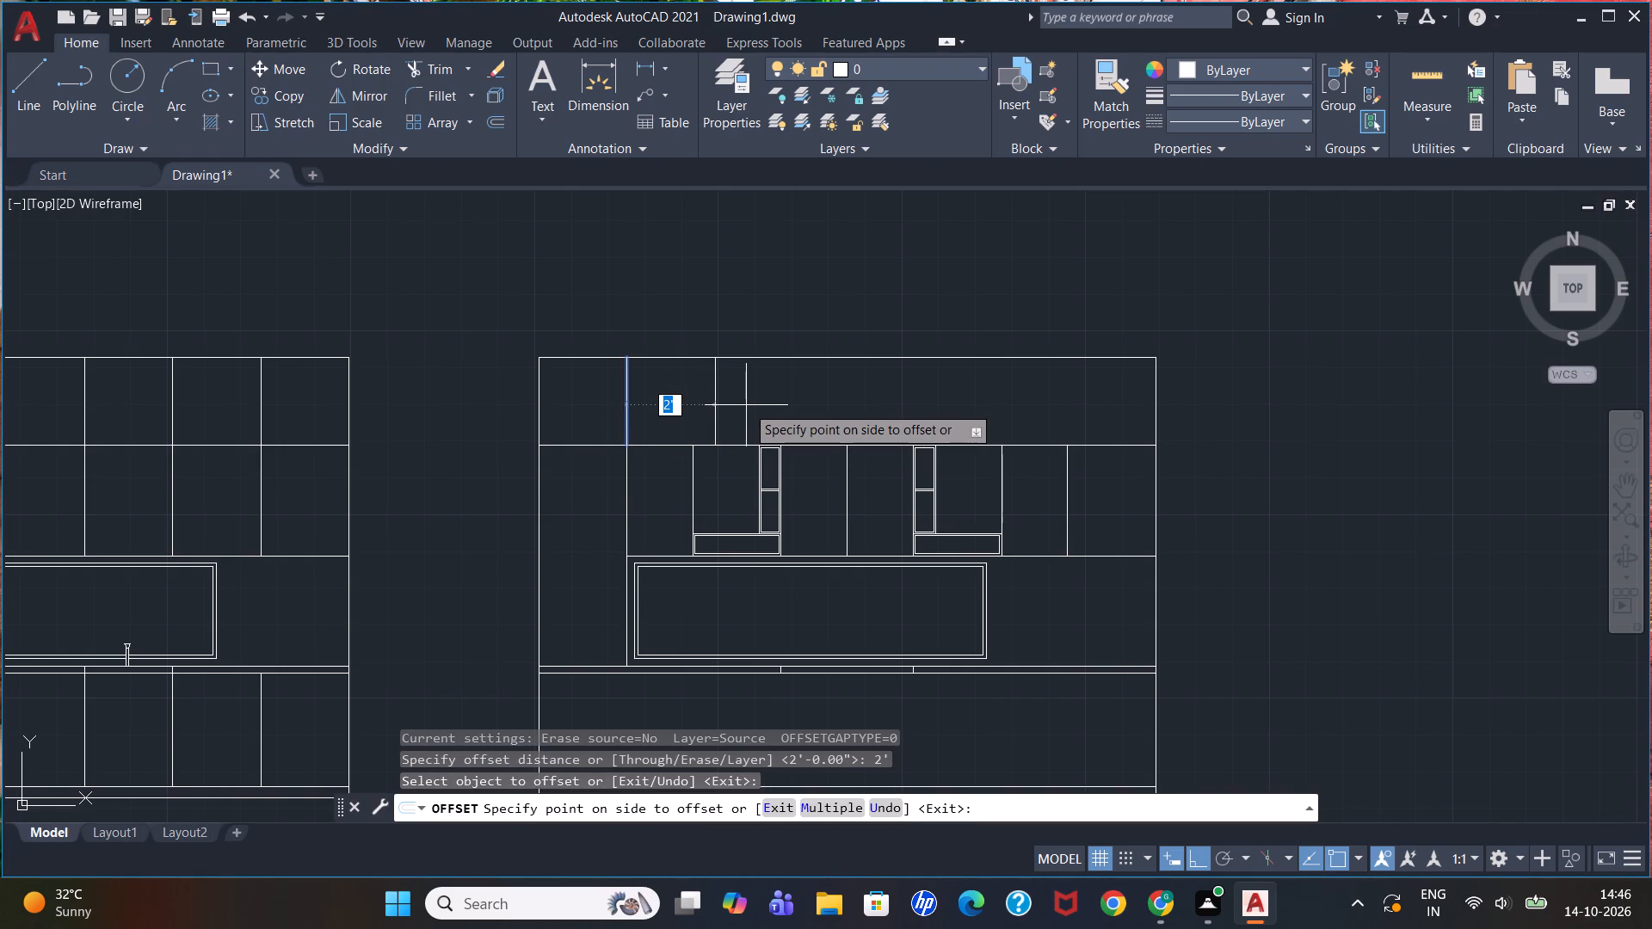
left_click(744, 405)
left_click(715, 391)
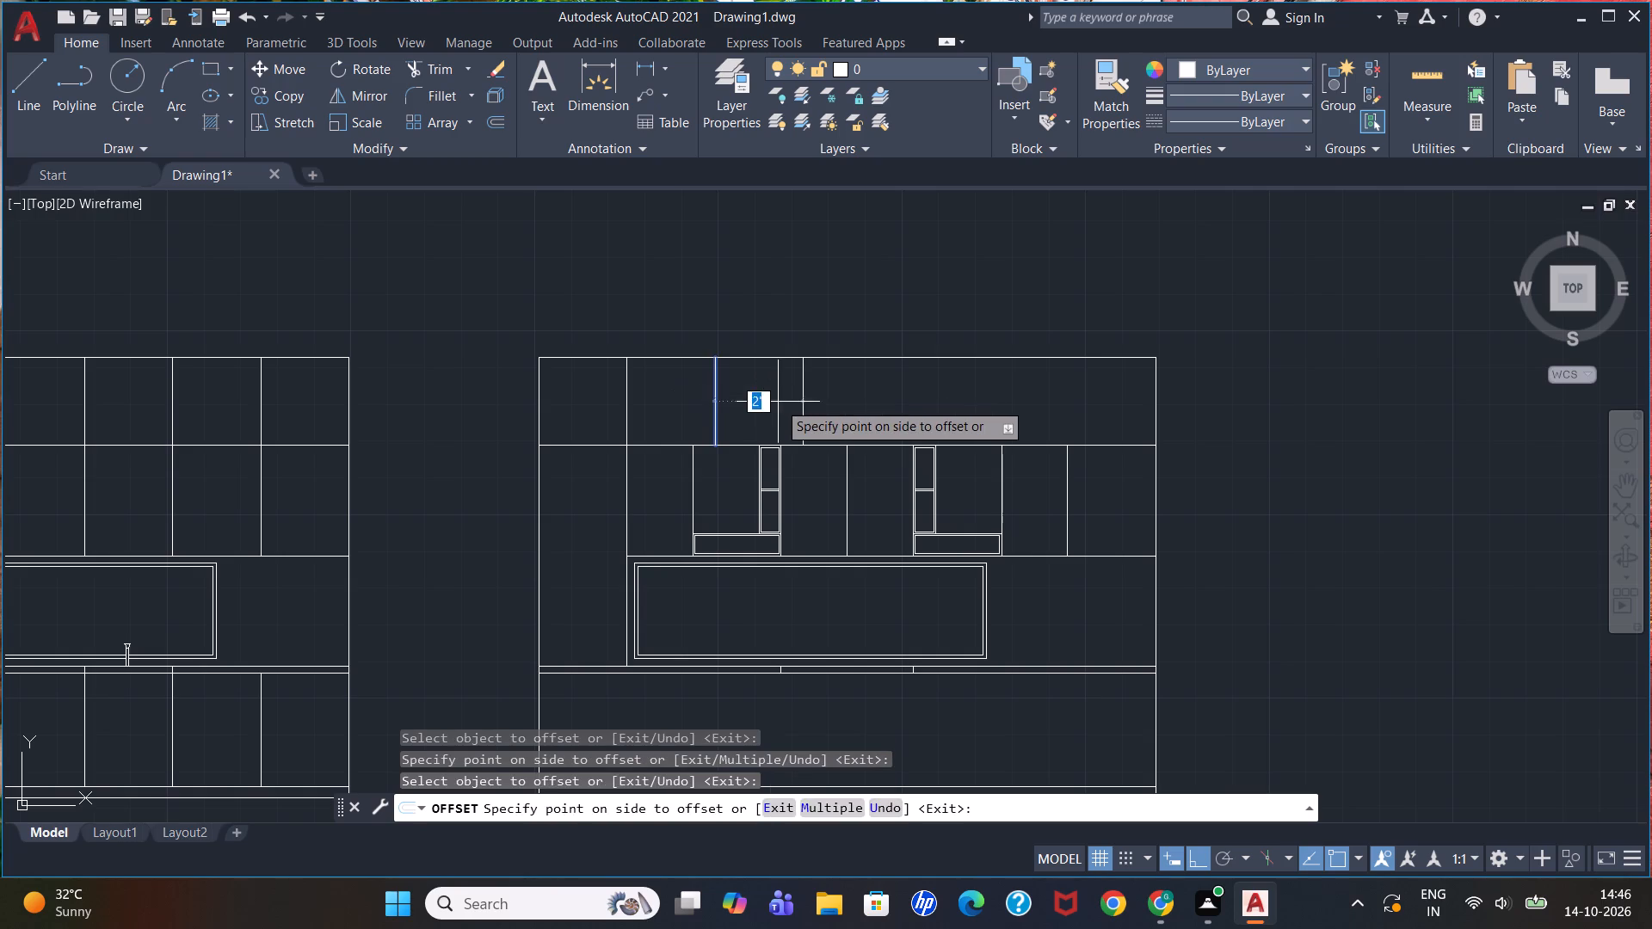
left_click(778, 402)
left_click(800, 400)
left_click(948, 400)
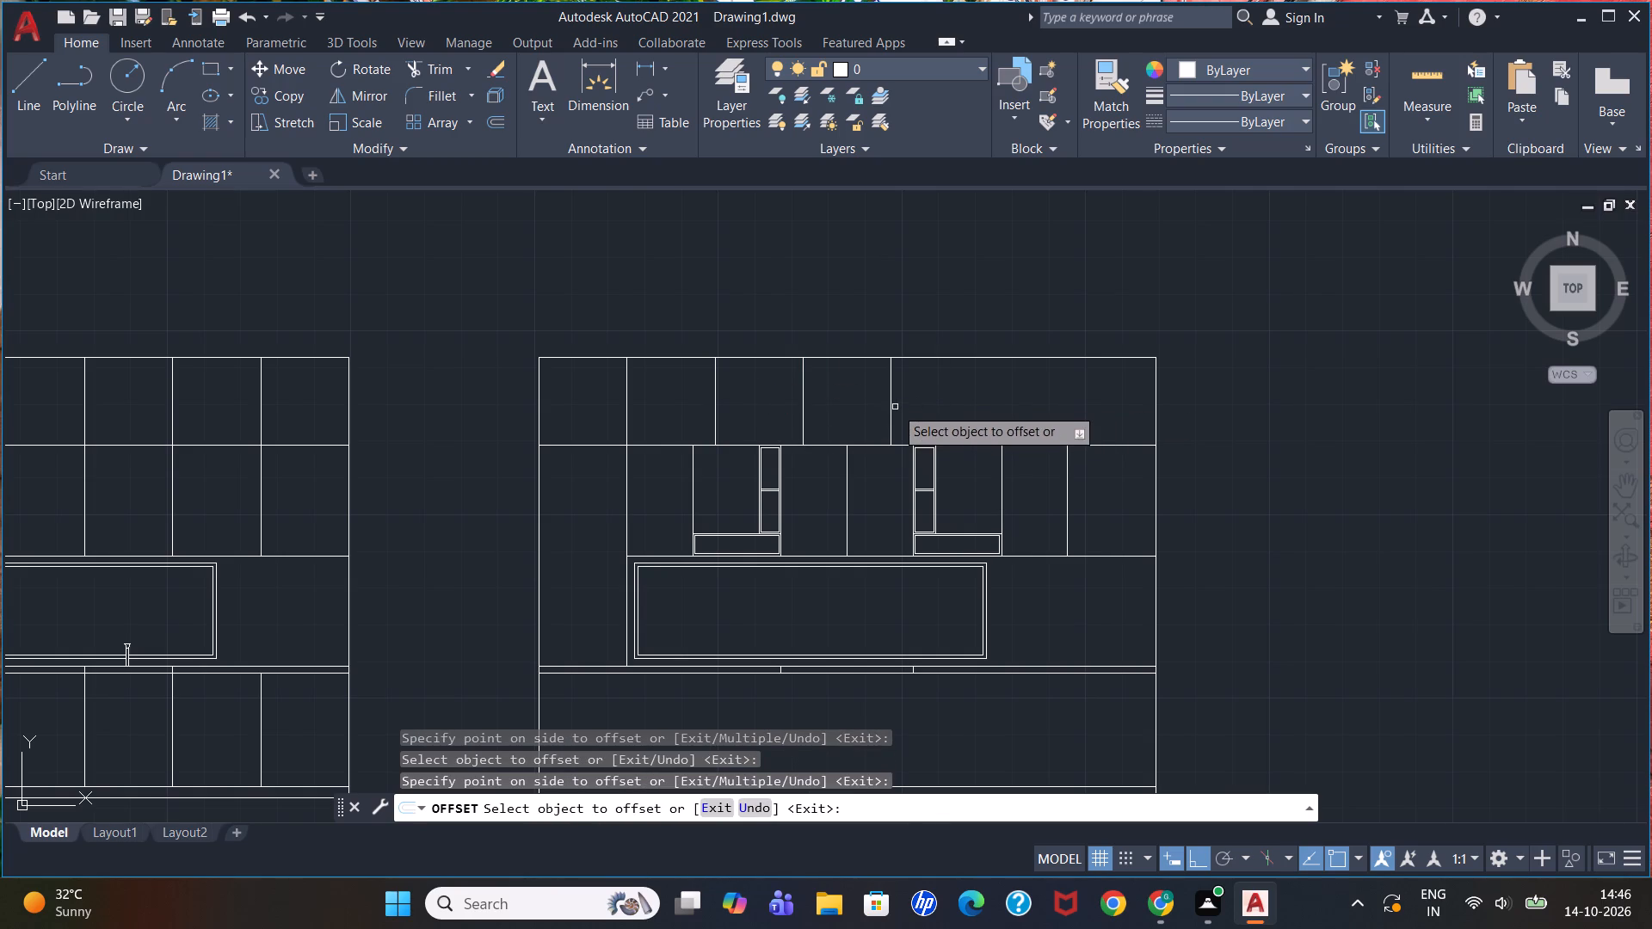
left_click(889, 403)
left_click(1053, 398)
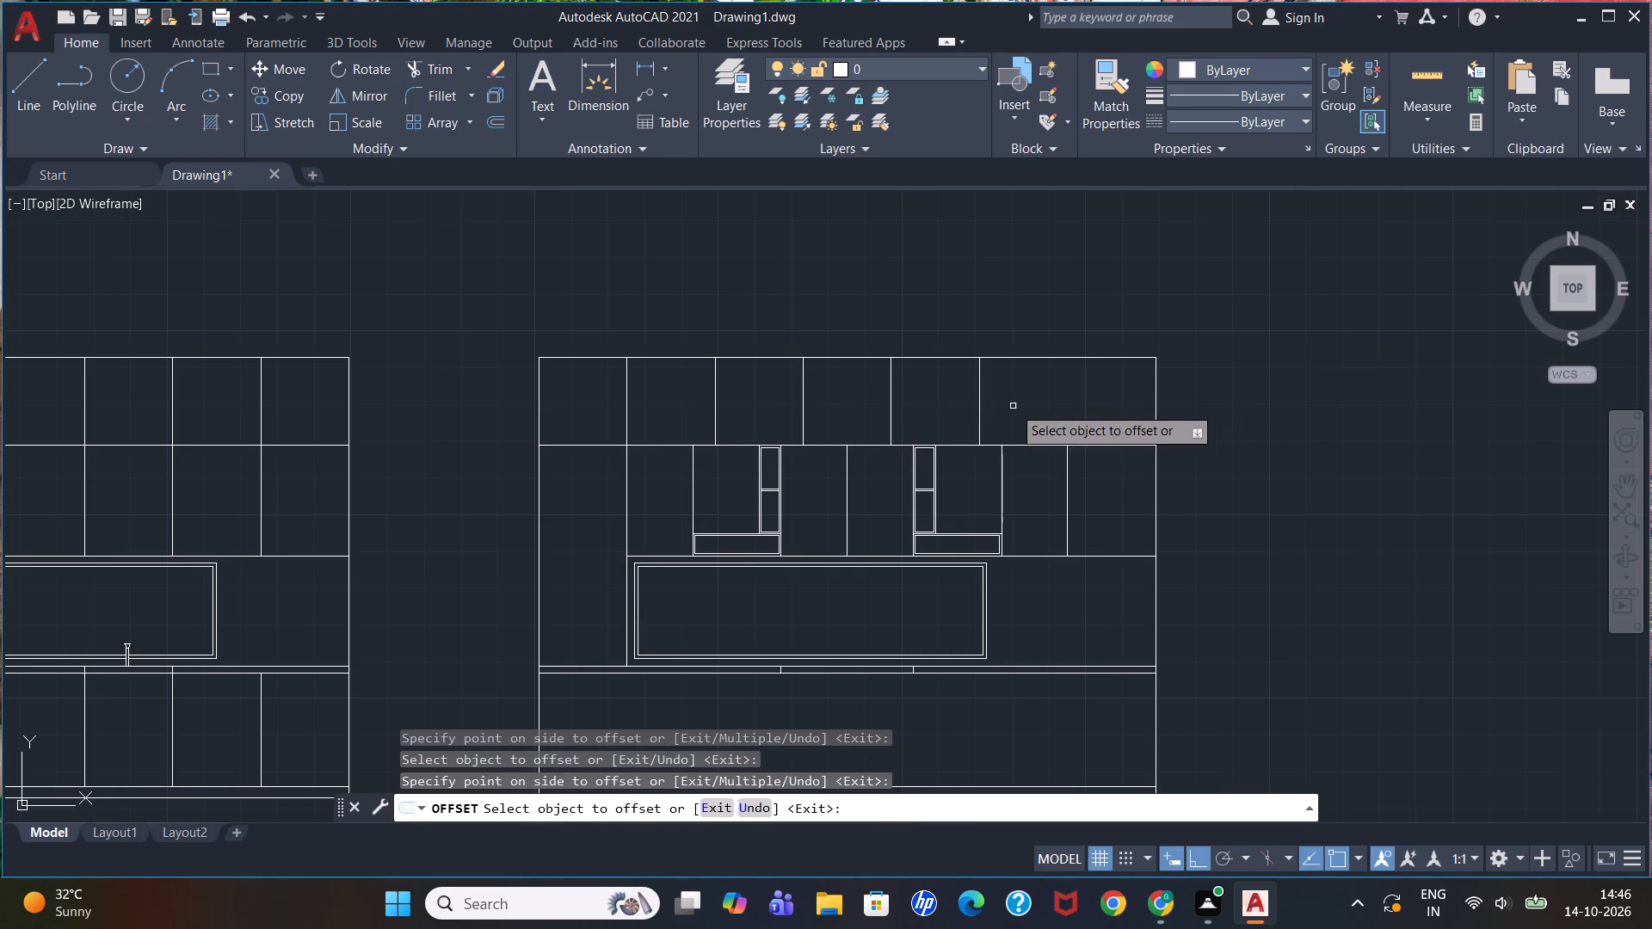
left_click(977, 409)
left_click(1039, 409)
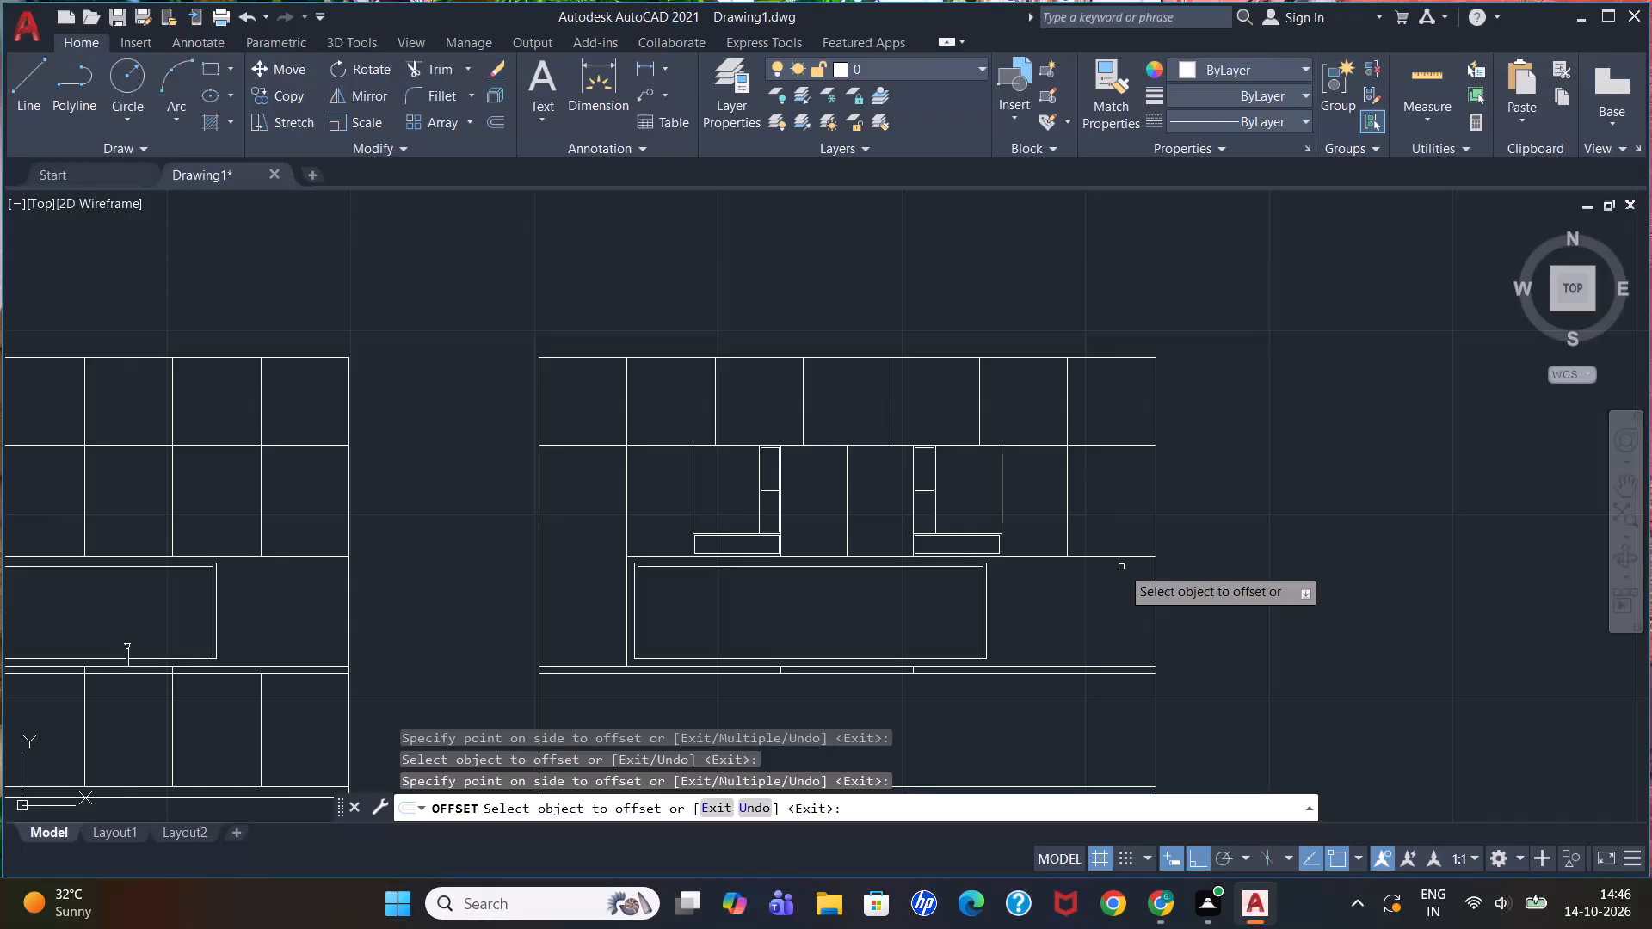
key("Escape")
Draw a 2' horizontal line across the right-hand elevation's tall unit along the countertop's upper line.
scroll(1122, 566, "down", 1)
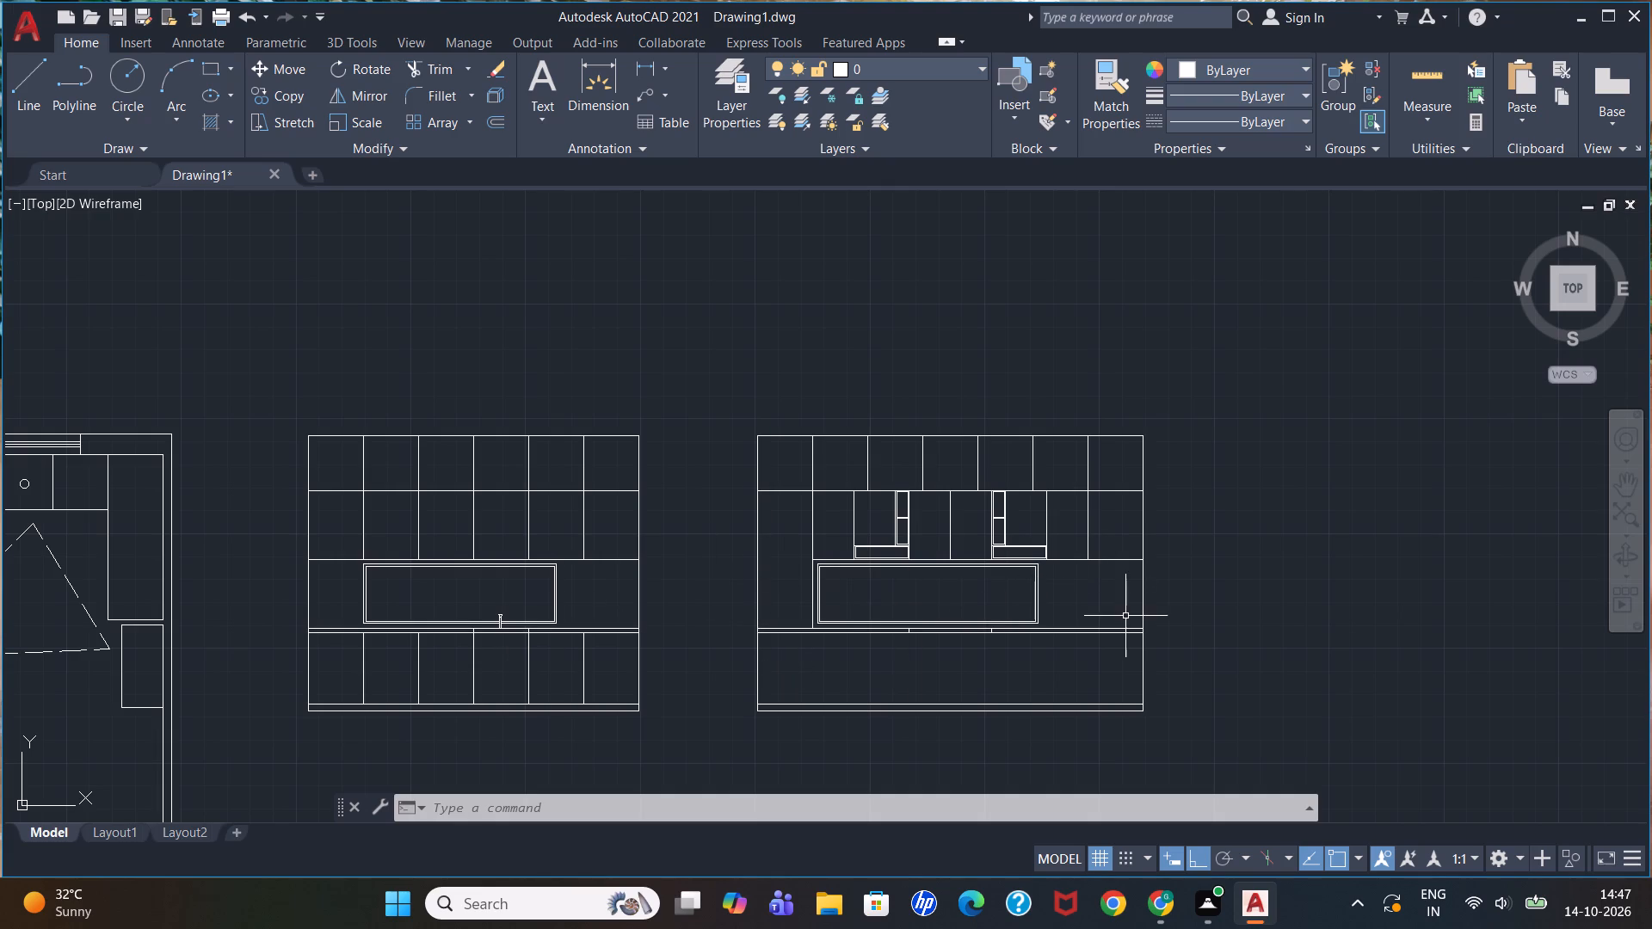
scroll(807, 586, "up", 3)
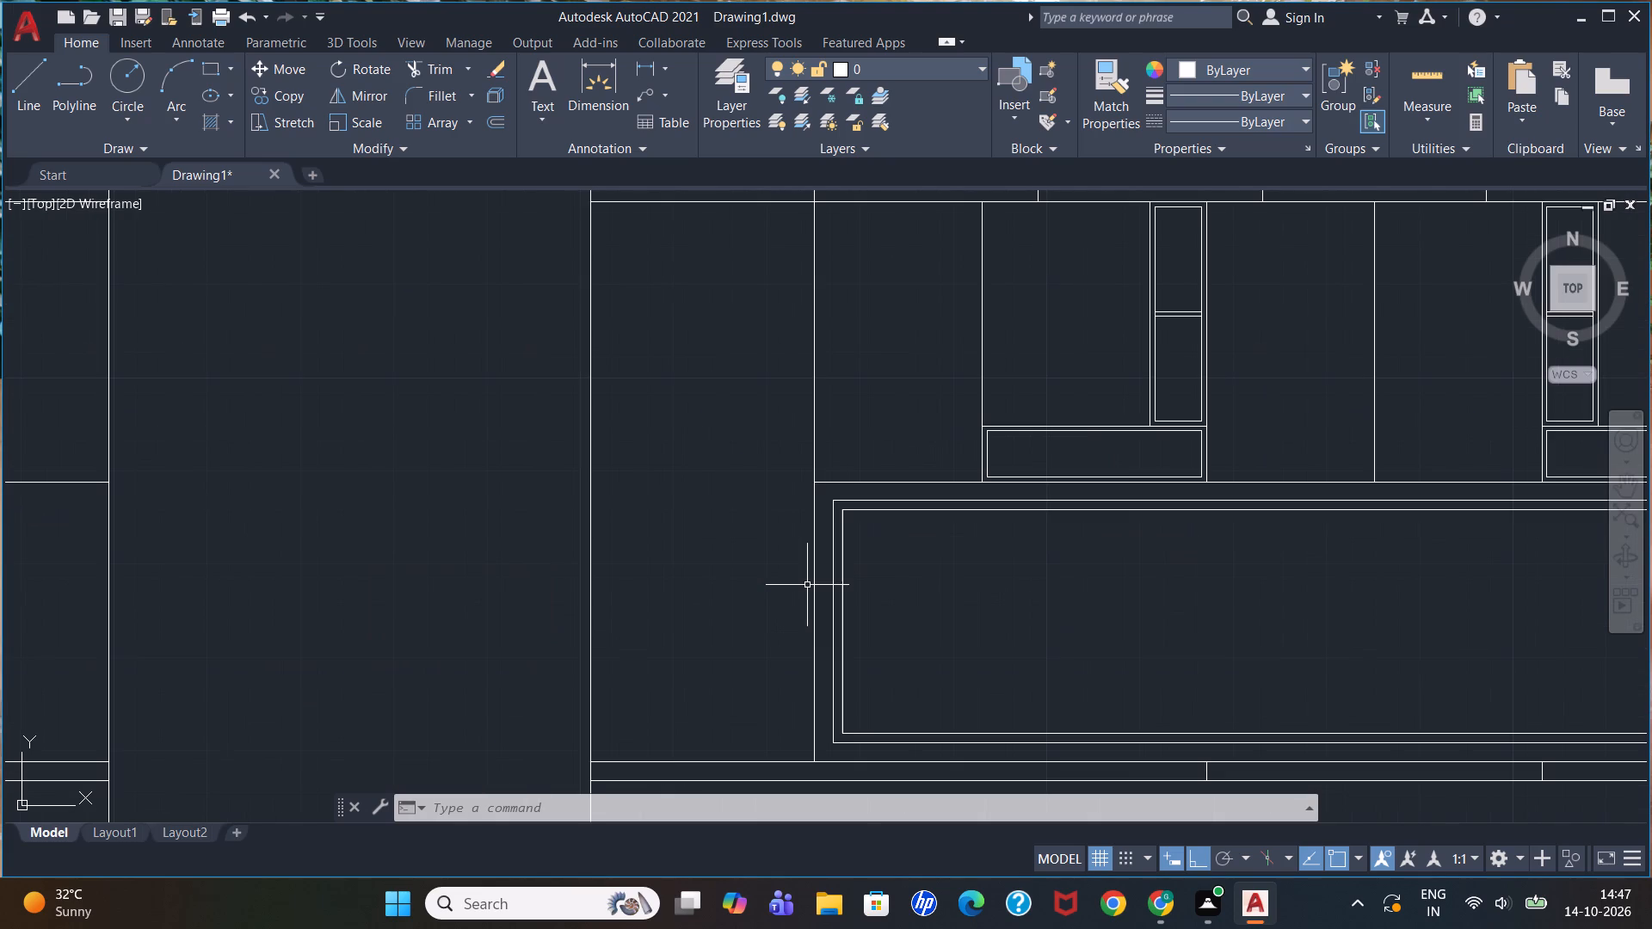
key("l")
key("Return")
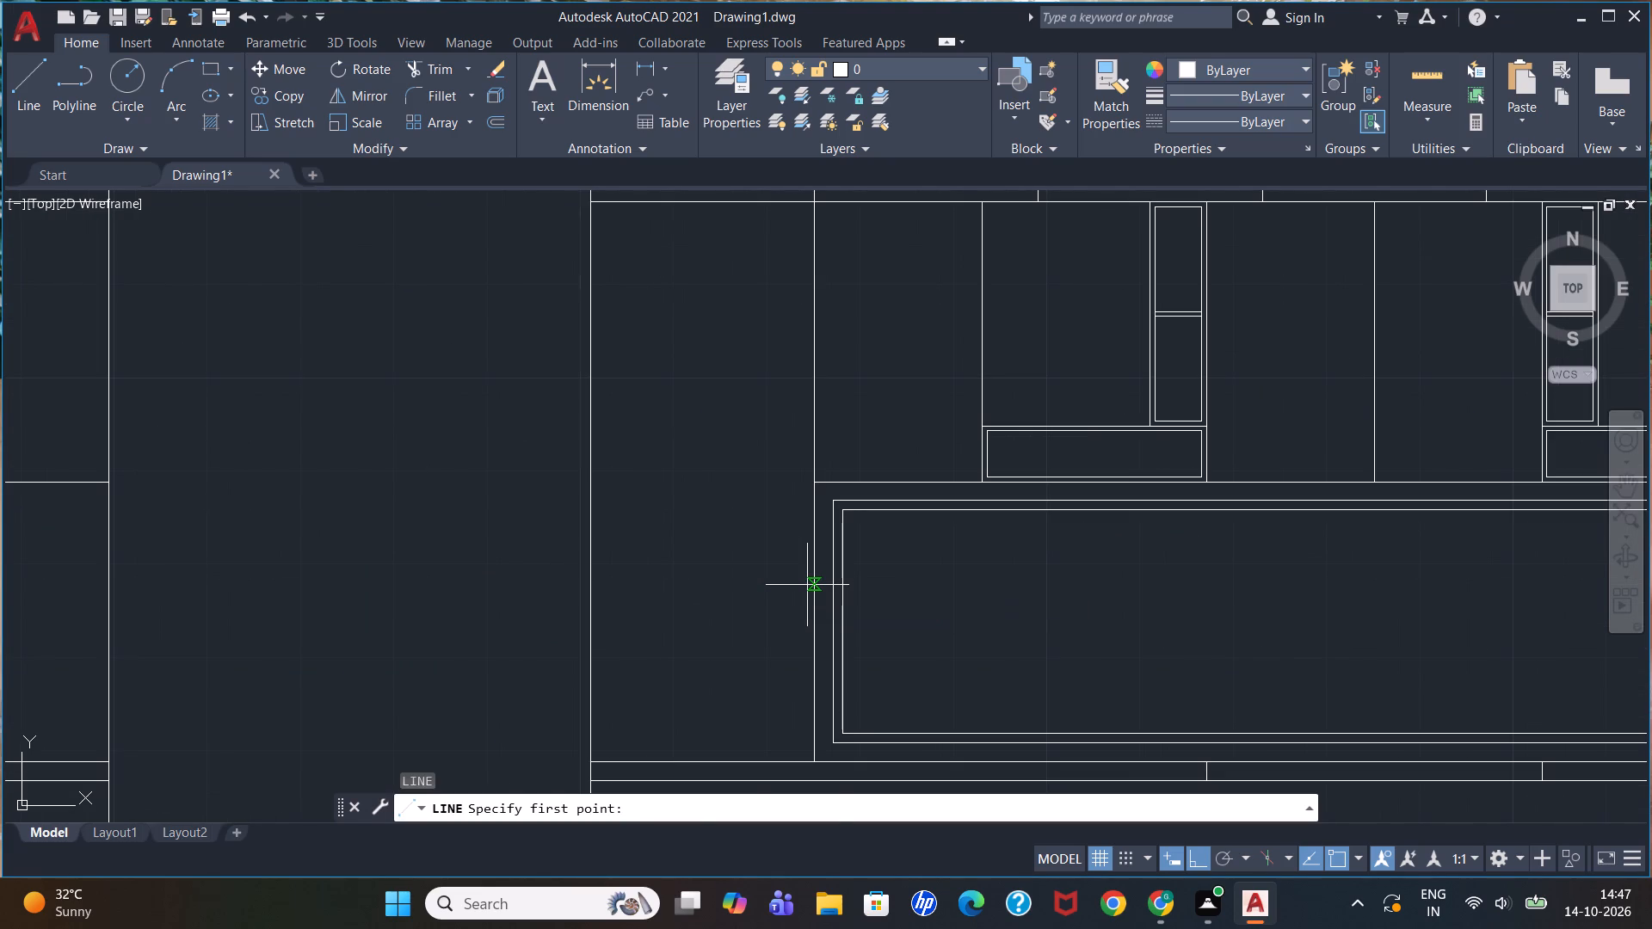
scroll(588, 760, "up", 2)
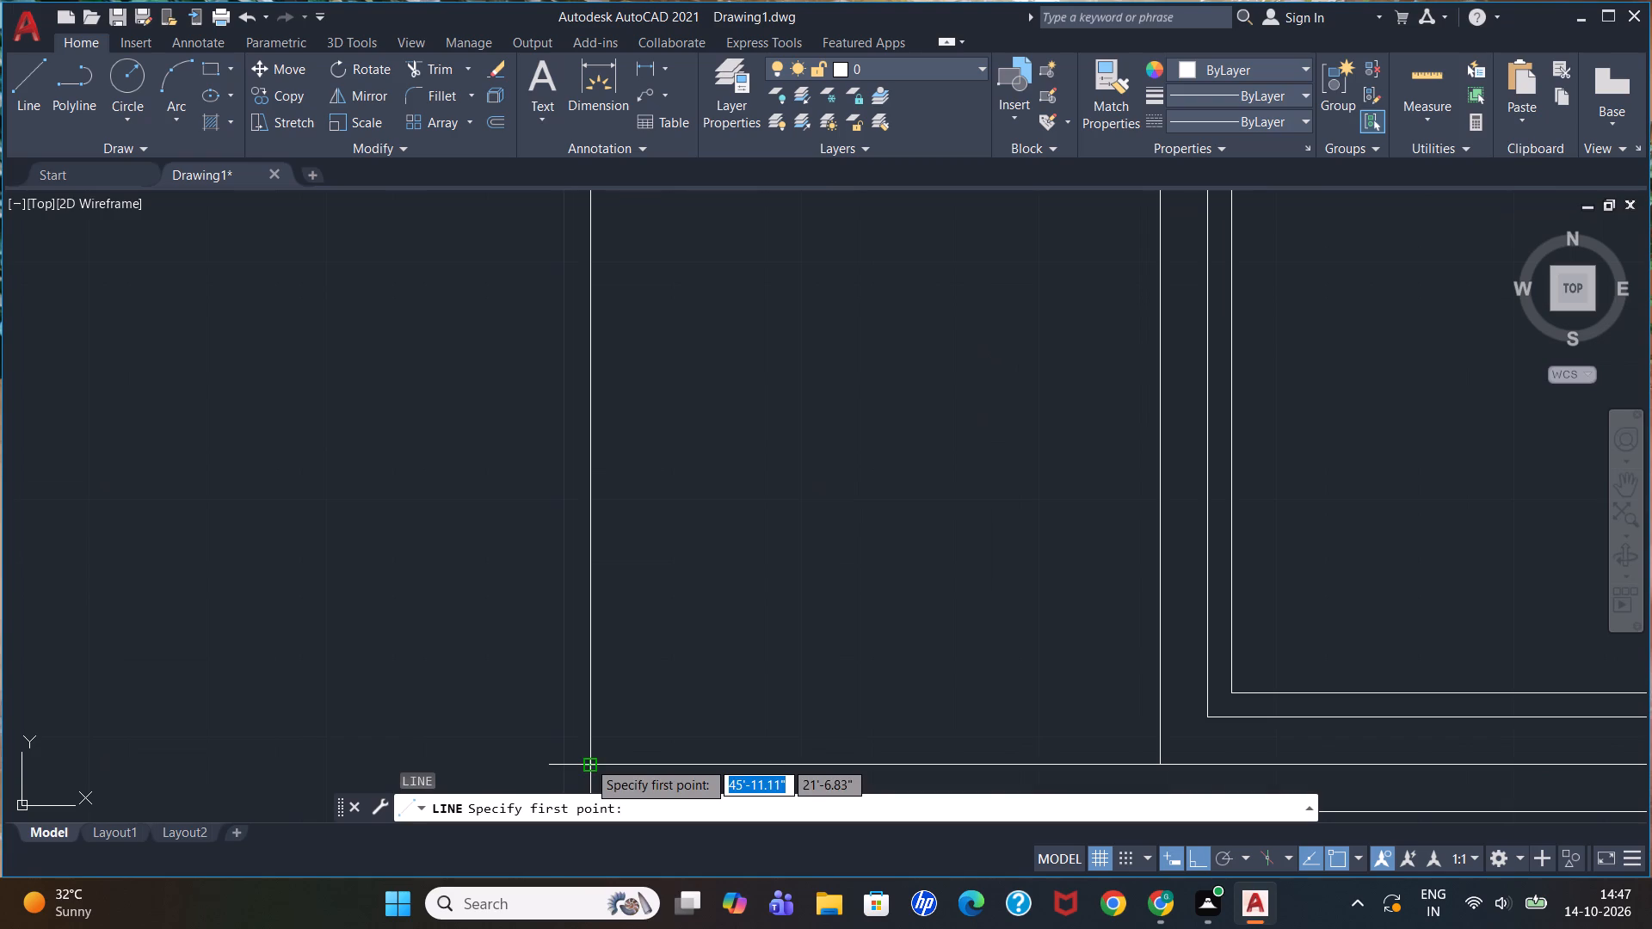
left_click(1161, 764)
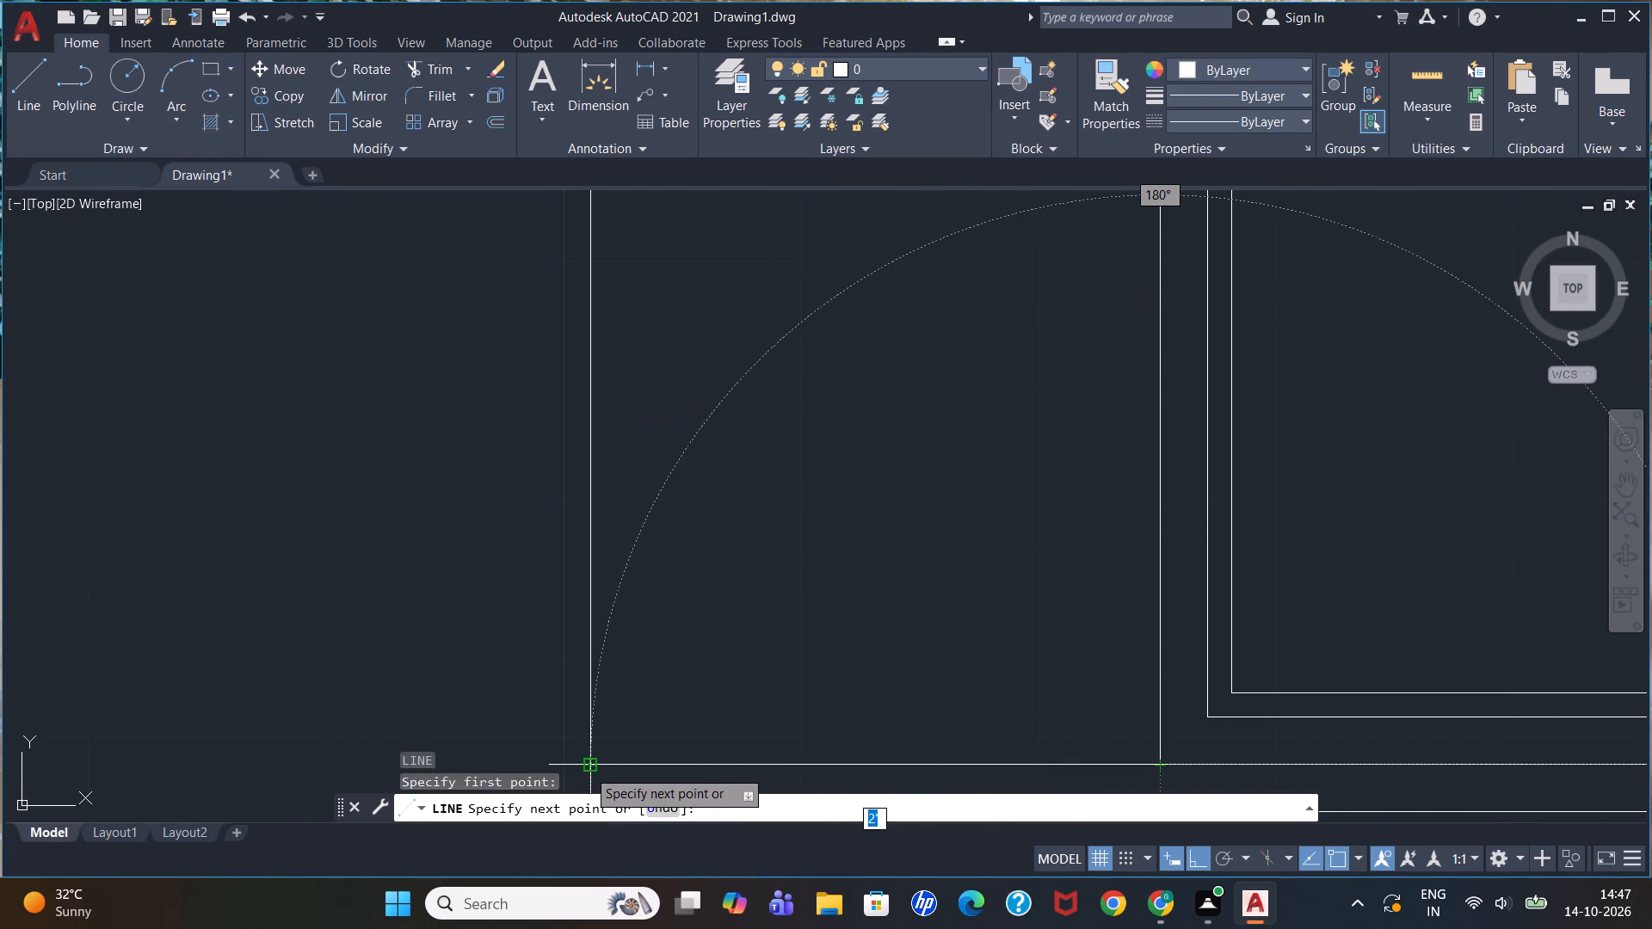
left_click(587, 769)
key("Escape")
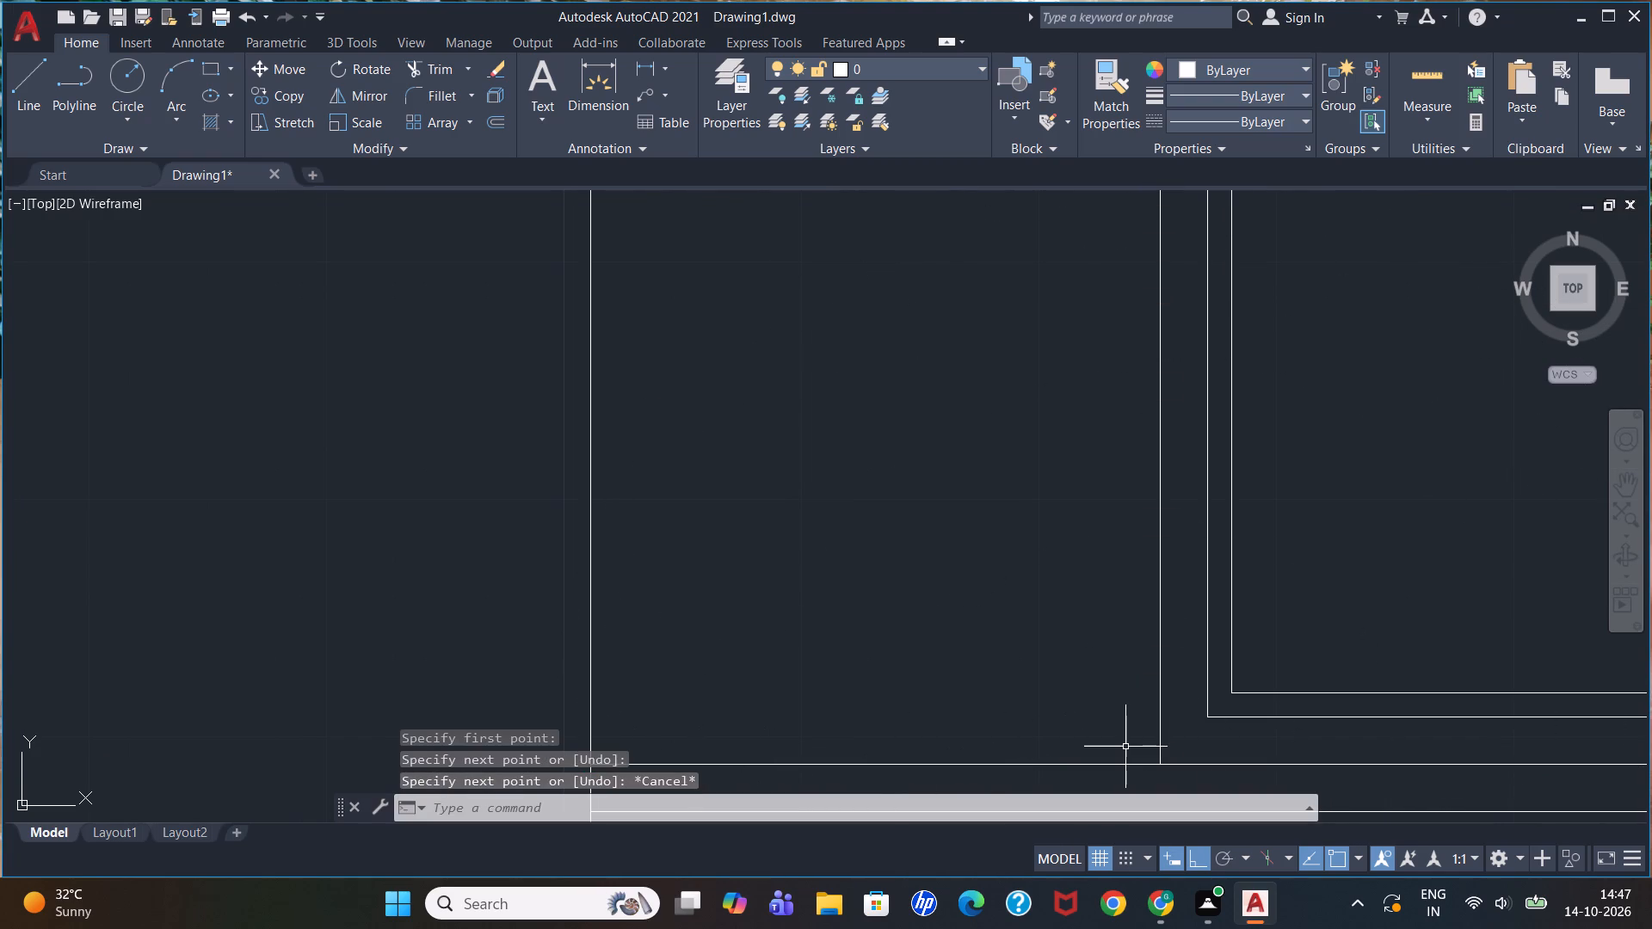
Offset the tall unit's new base line upward by 1" five times in succession to start a stack of horizontal lines.
key("o")
key("Return")
type("1\"")
key("Return")
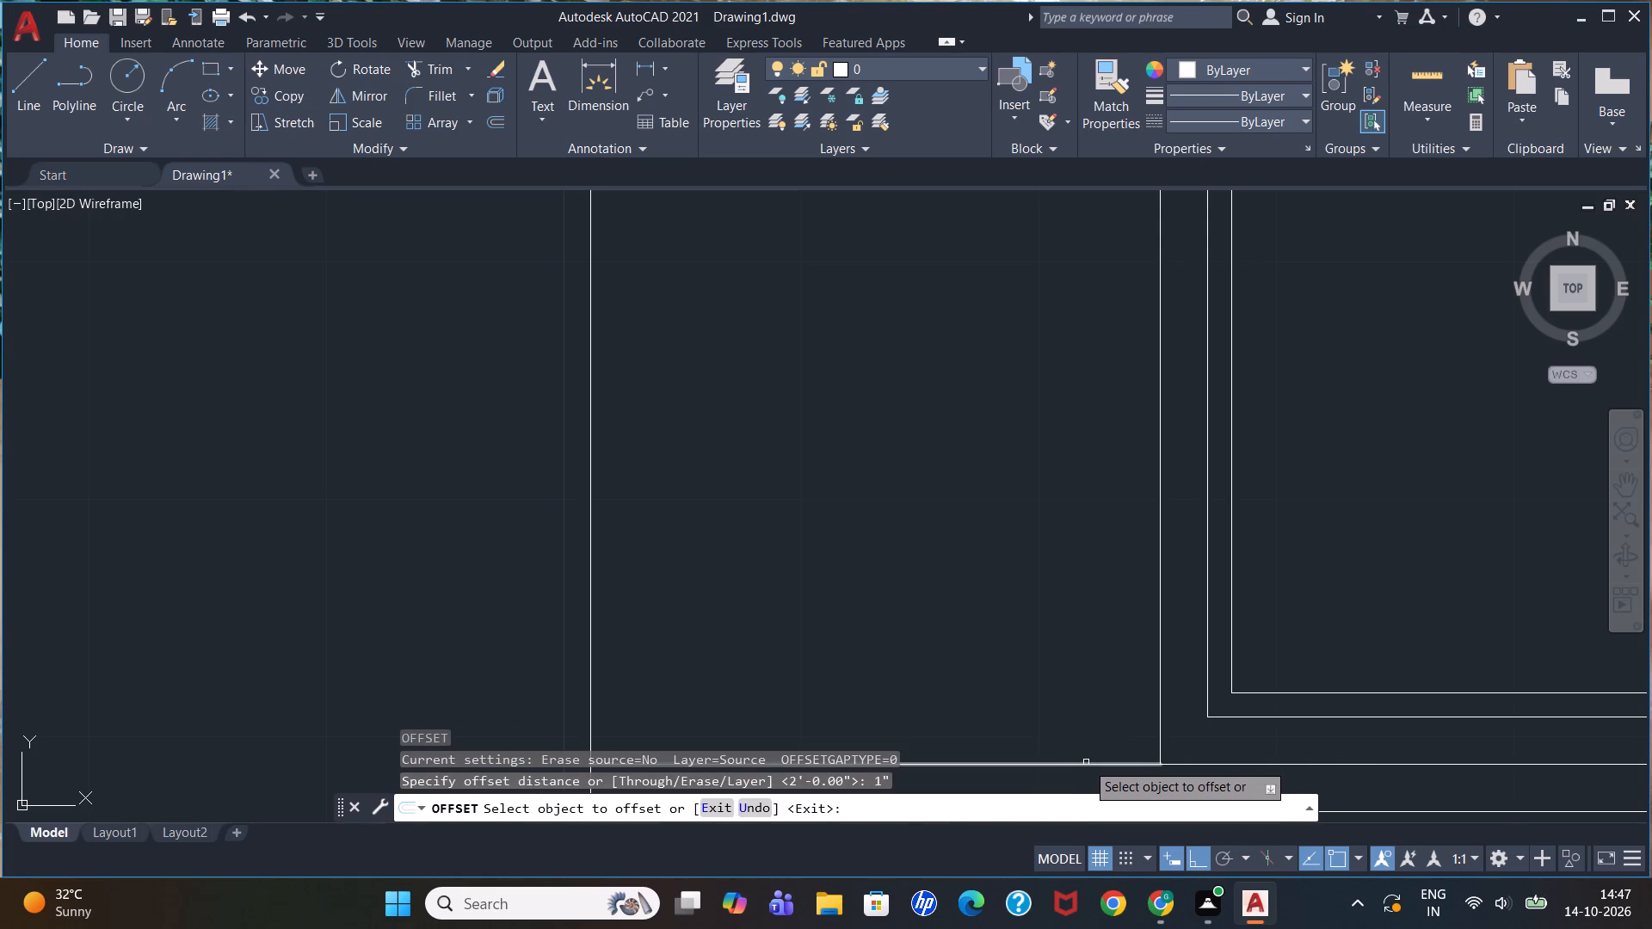
left_click(1086, 762)
left_click(1077, 722)
left_click(1106, 742)
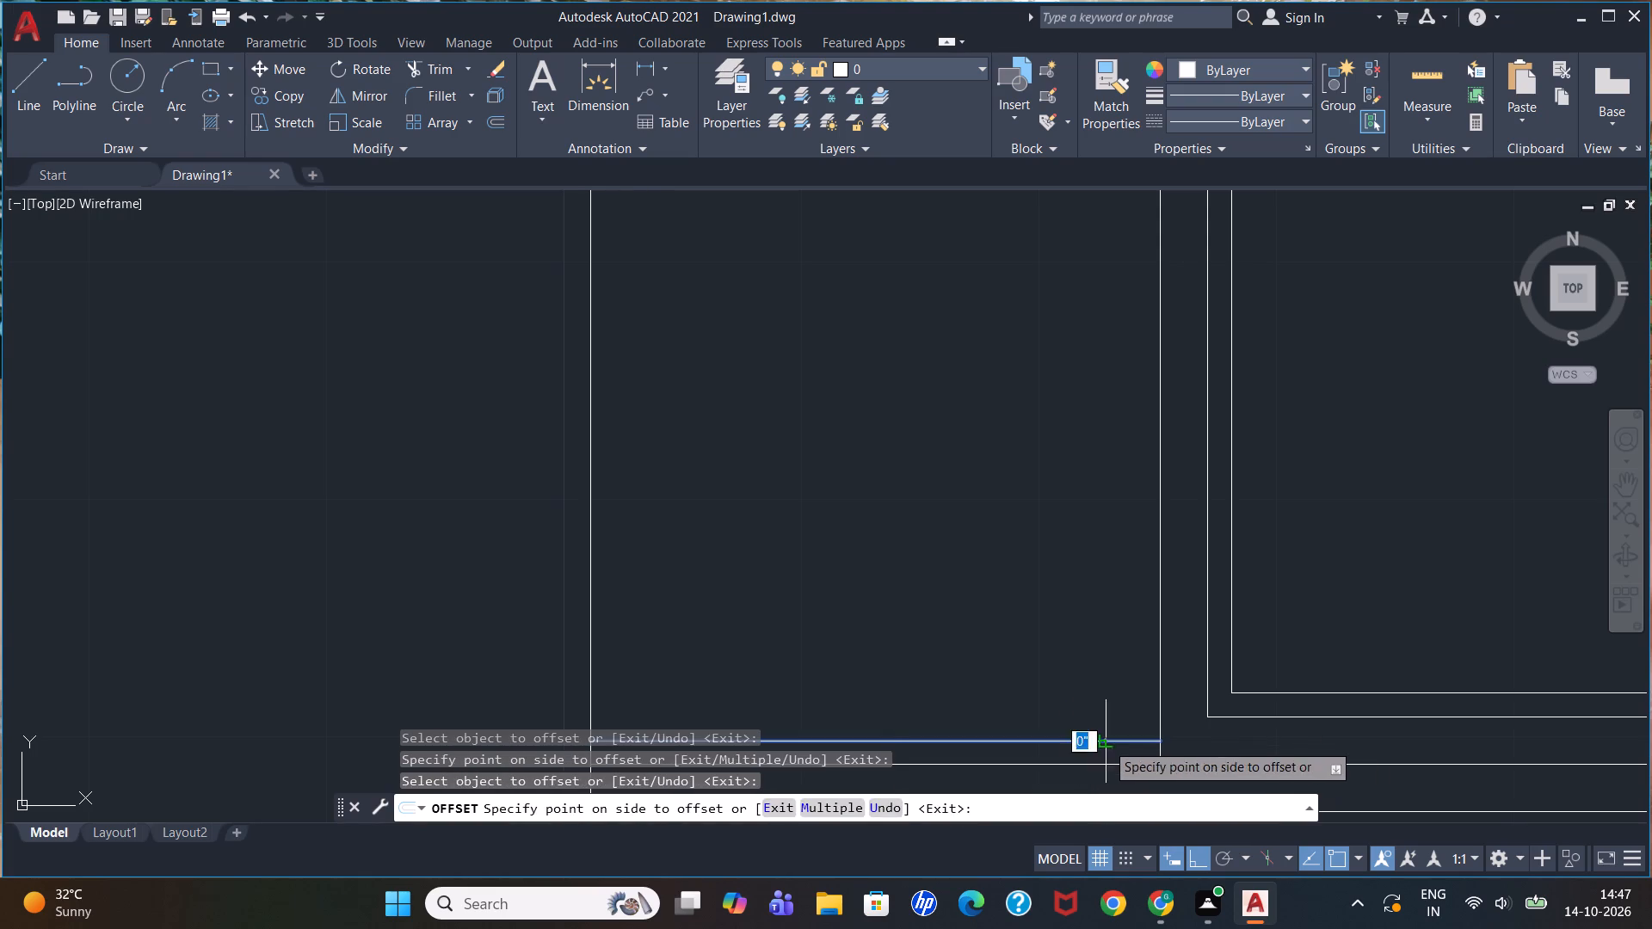
left_click(1114, 682)
left_click(1112, 712)
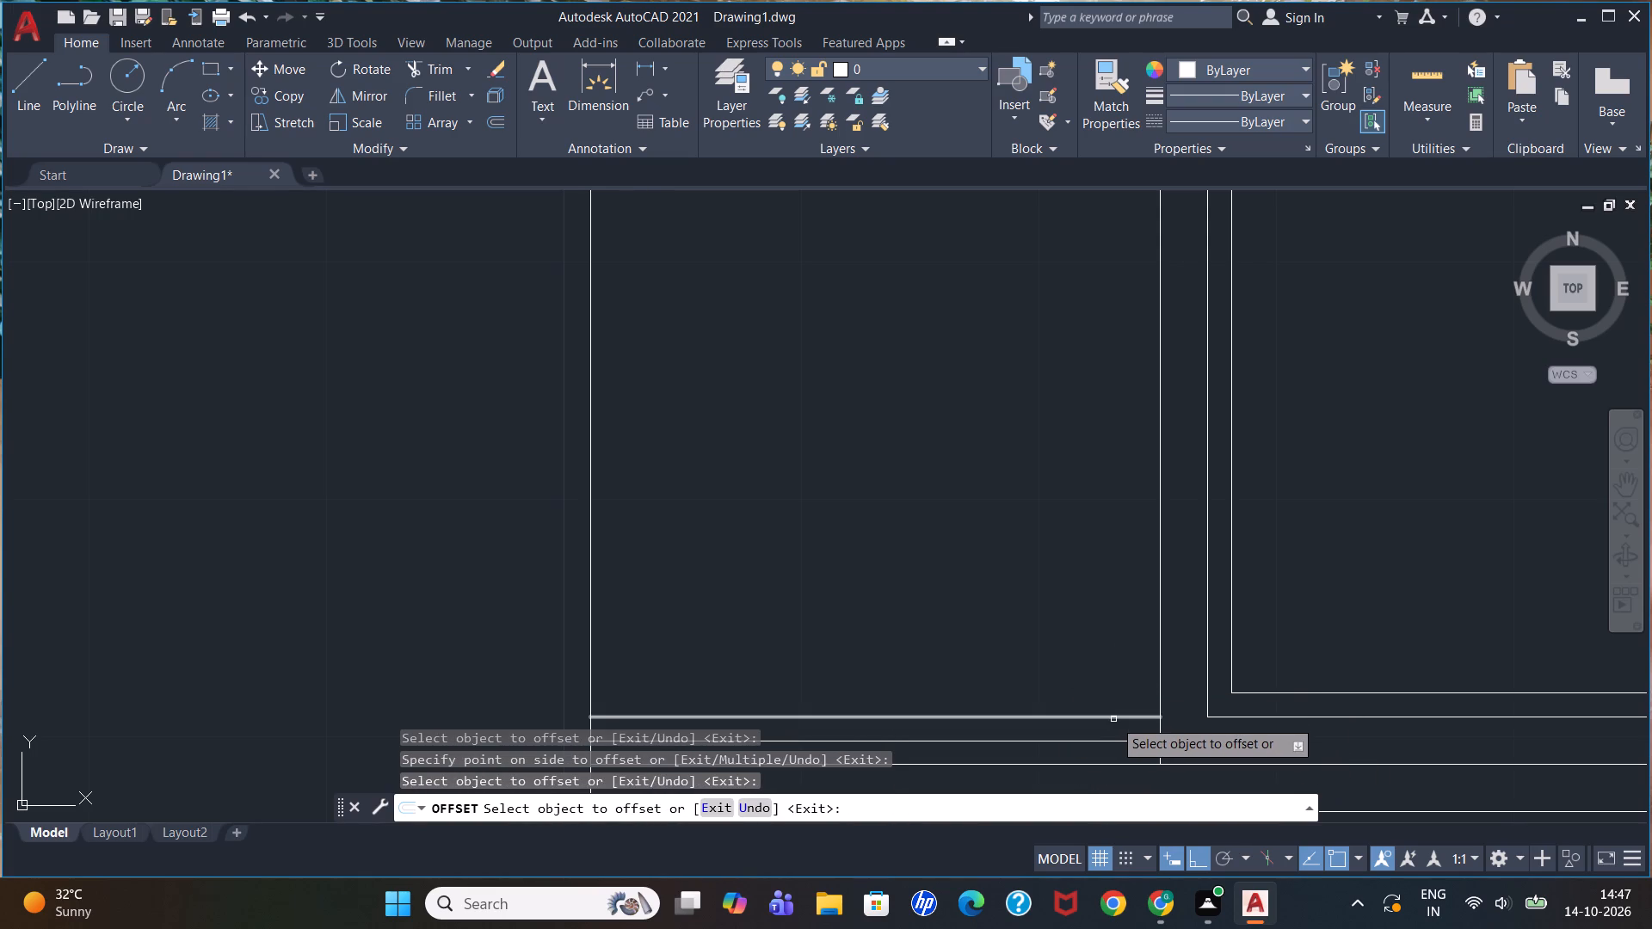
left_click(1113, 719)
left_click(1116, 661)
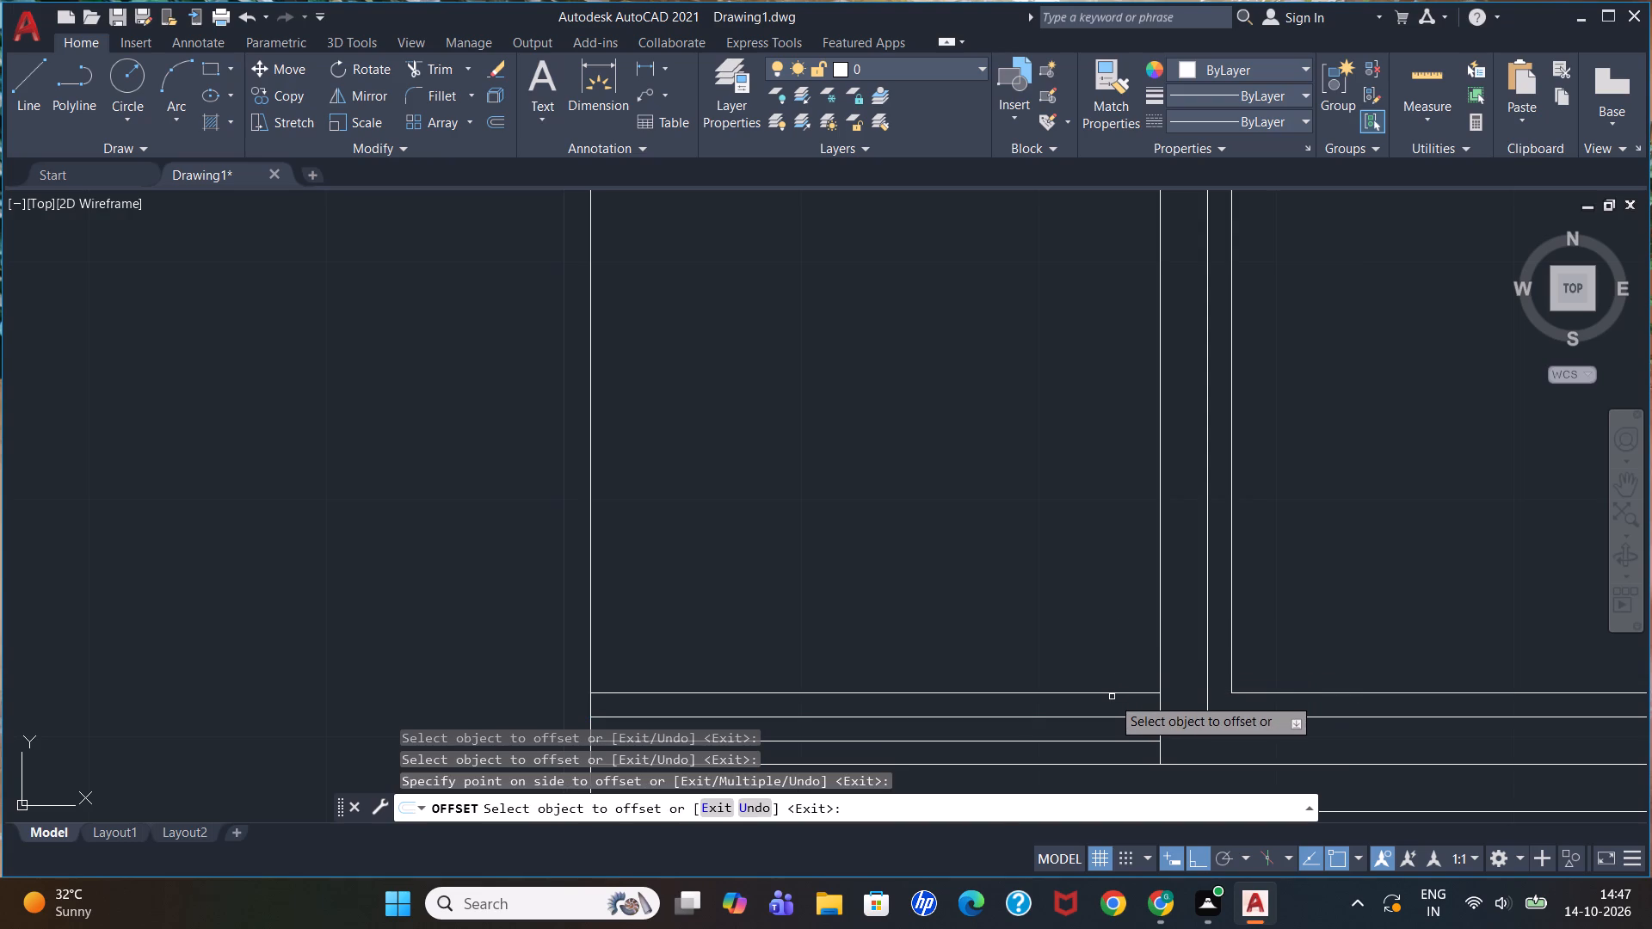
left_click(1112, 692)
left_click(1114, 664)
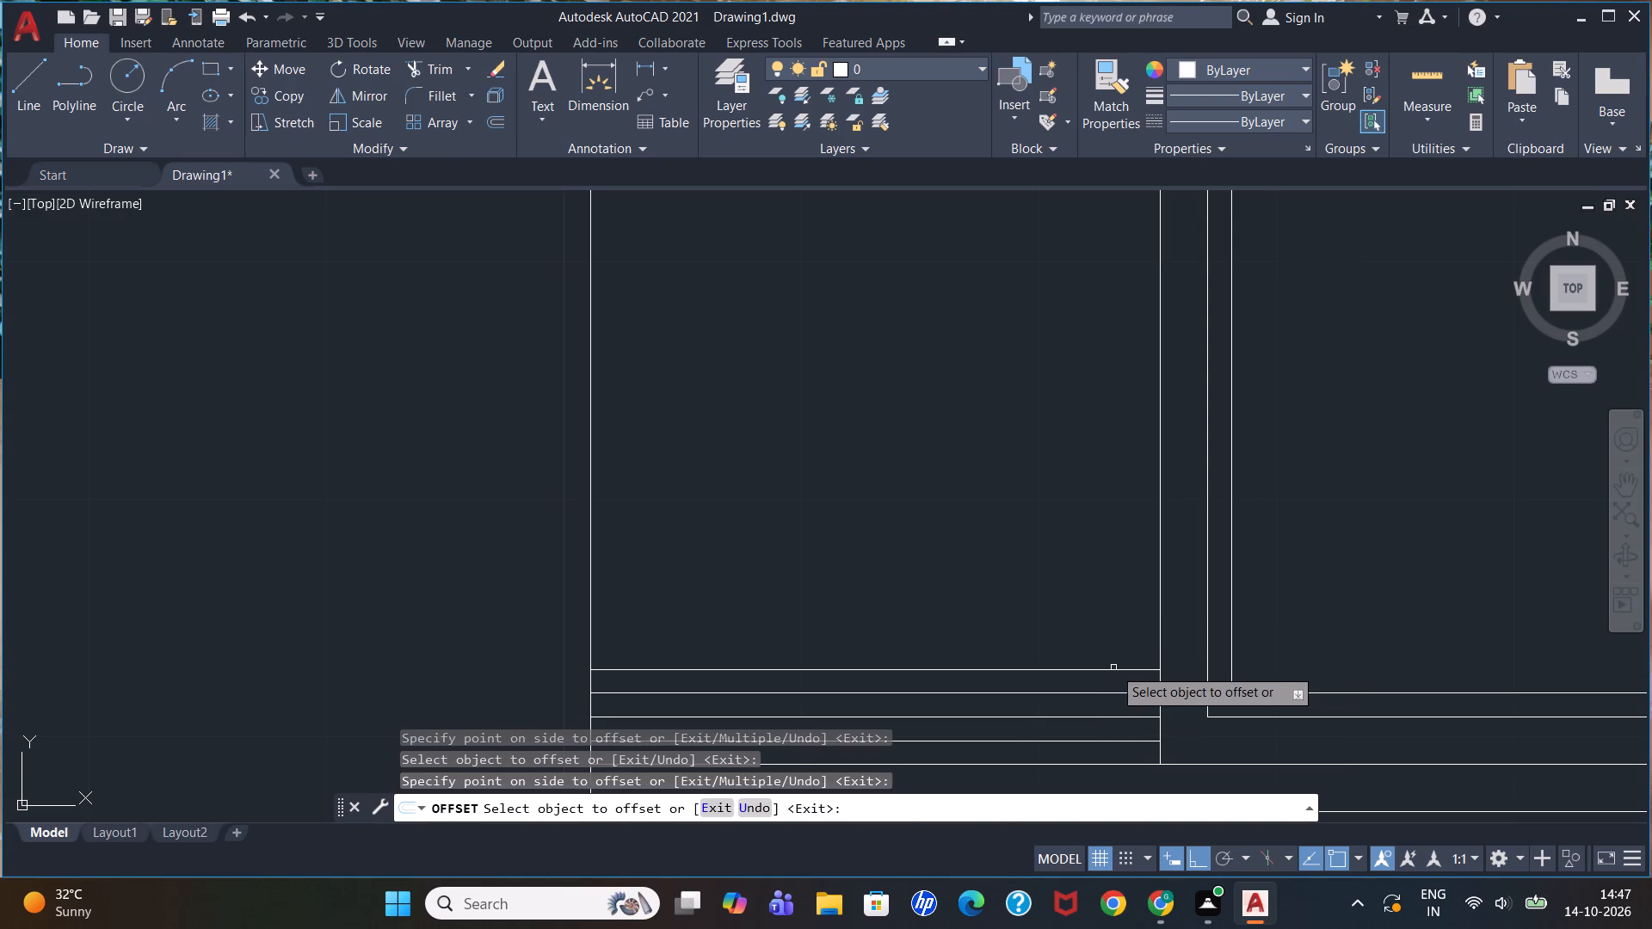
left_click(1118, 669)
left_click(1123, 642)
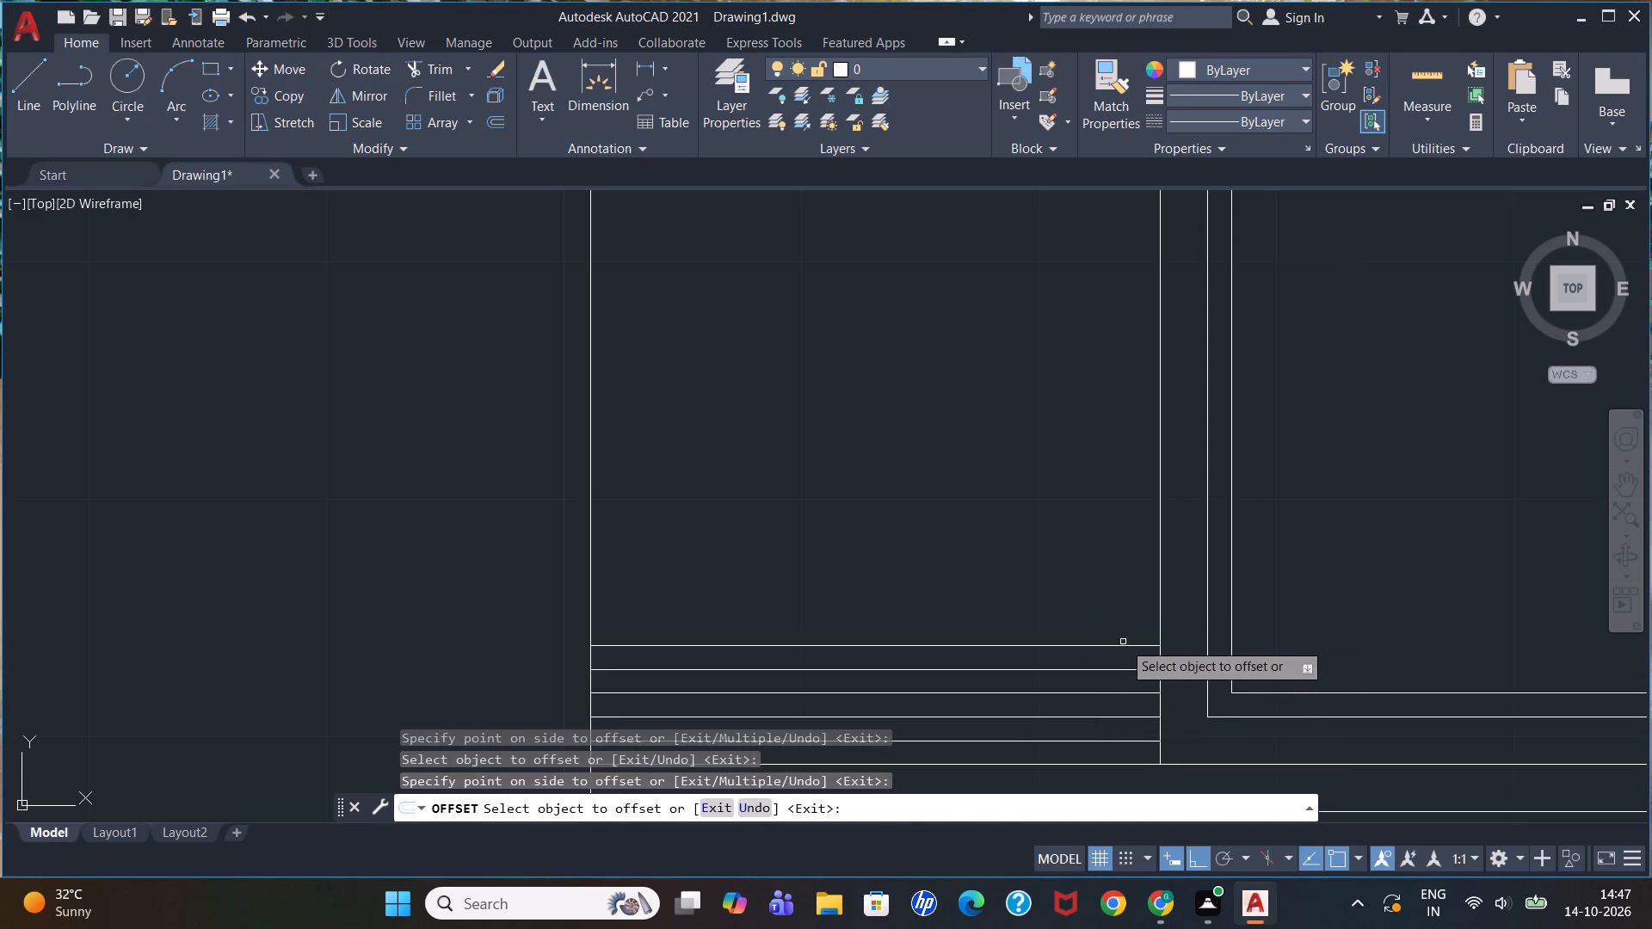
Add five more horizontal lines to the tall unit's stack, offsetting each topmost line upward by 1".
scroll(1158, 566, "down", 2)
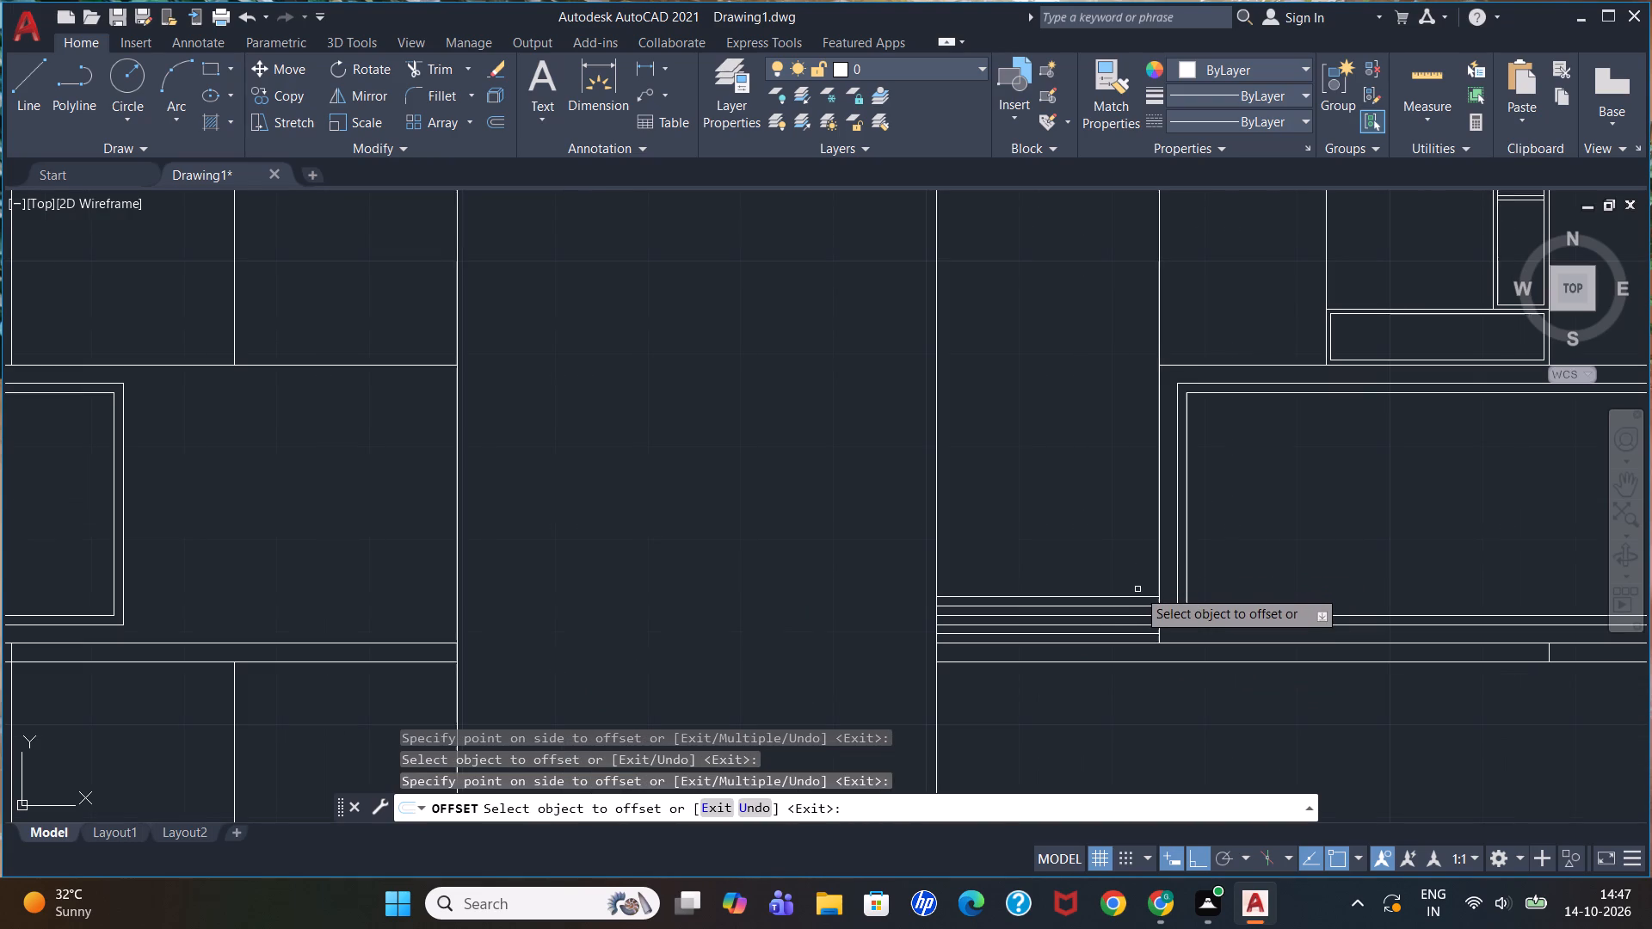
left_click(1138, 595)
left_click(1137, 547)
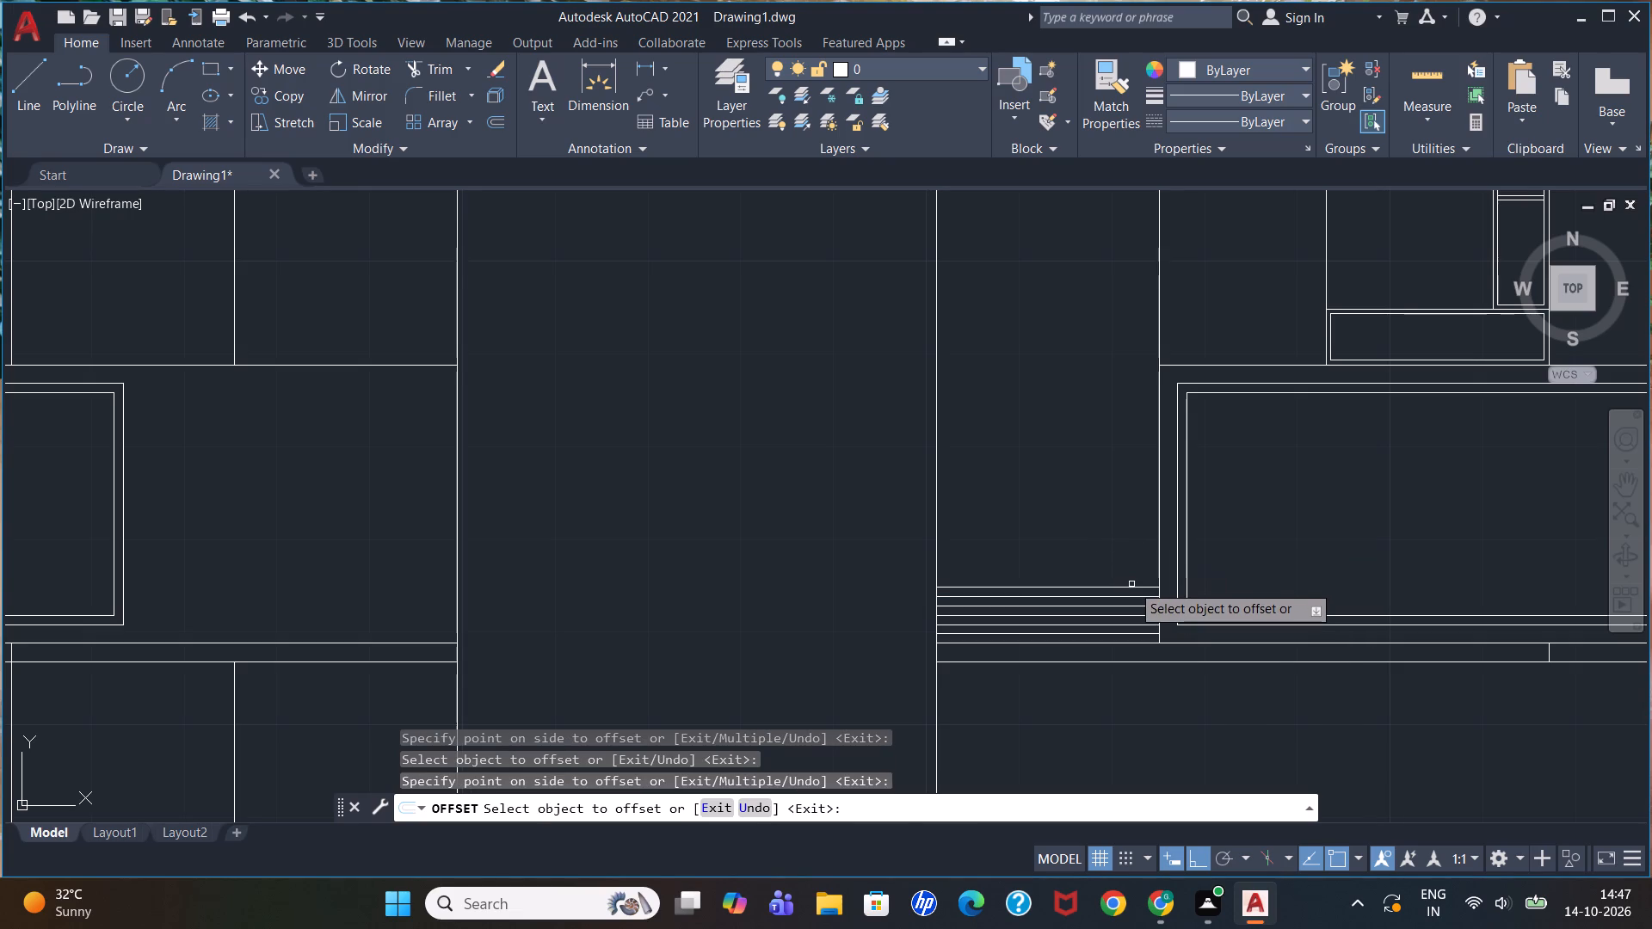
left_click(1132, 587)
left_click(1131, 524)
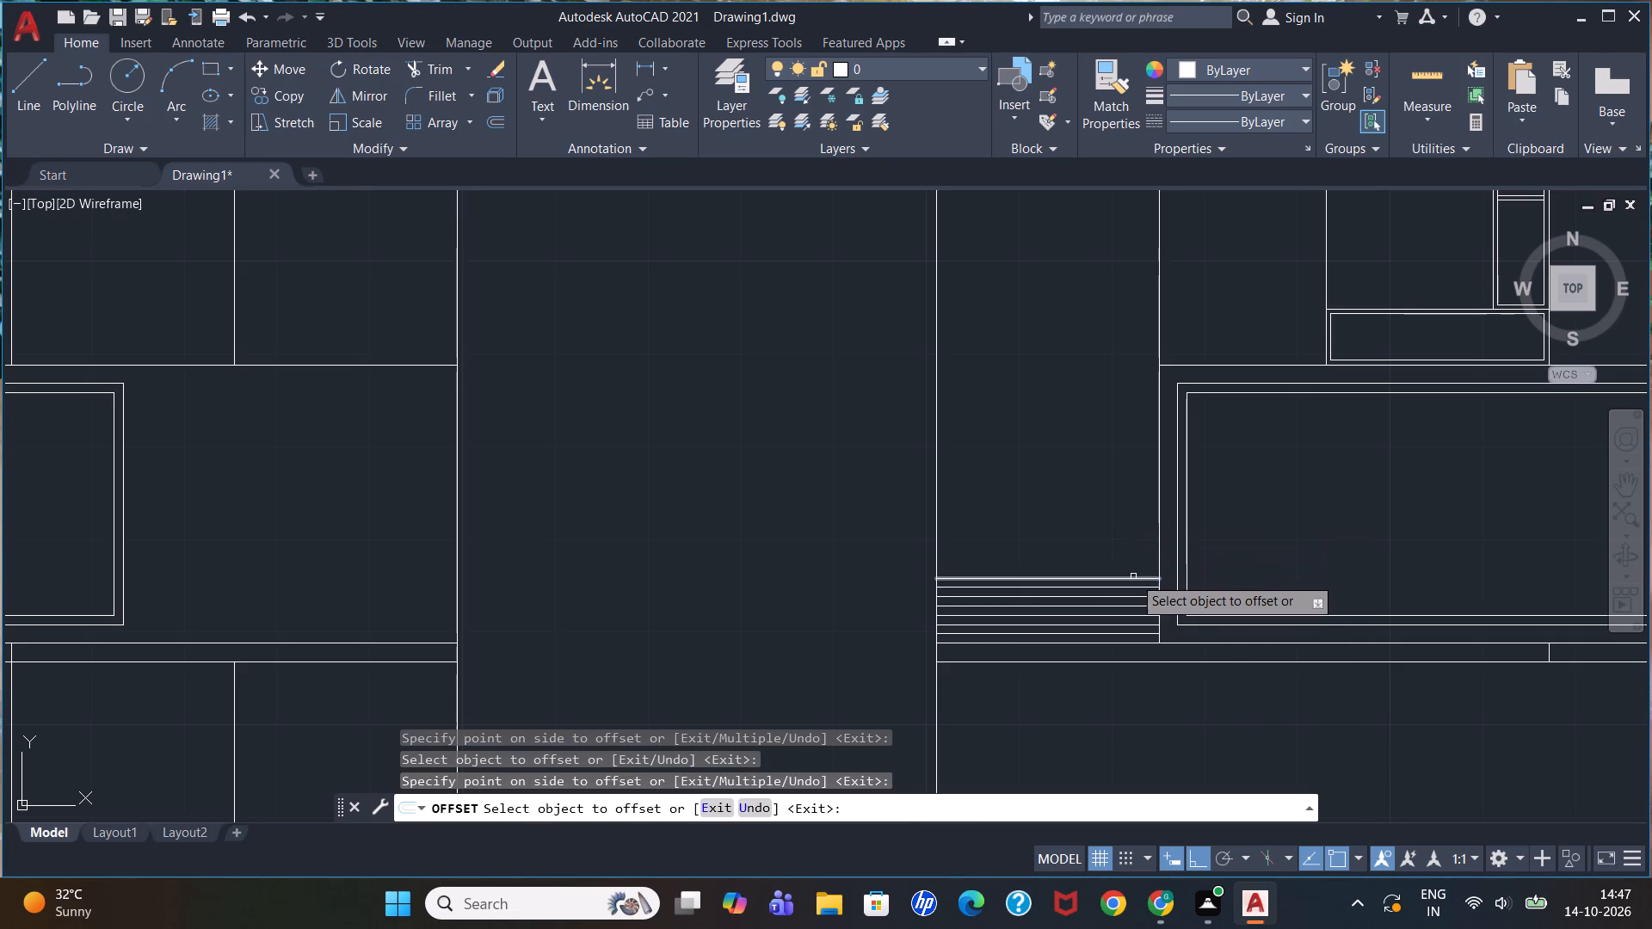
left_click(1133, 576)
left_click(1134, 539)
left_click(1124, 565)
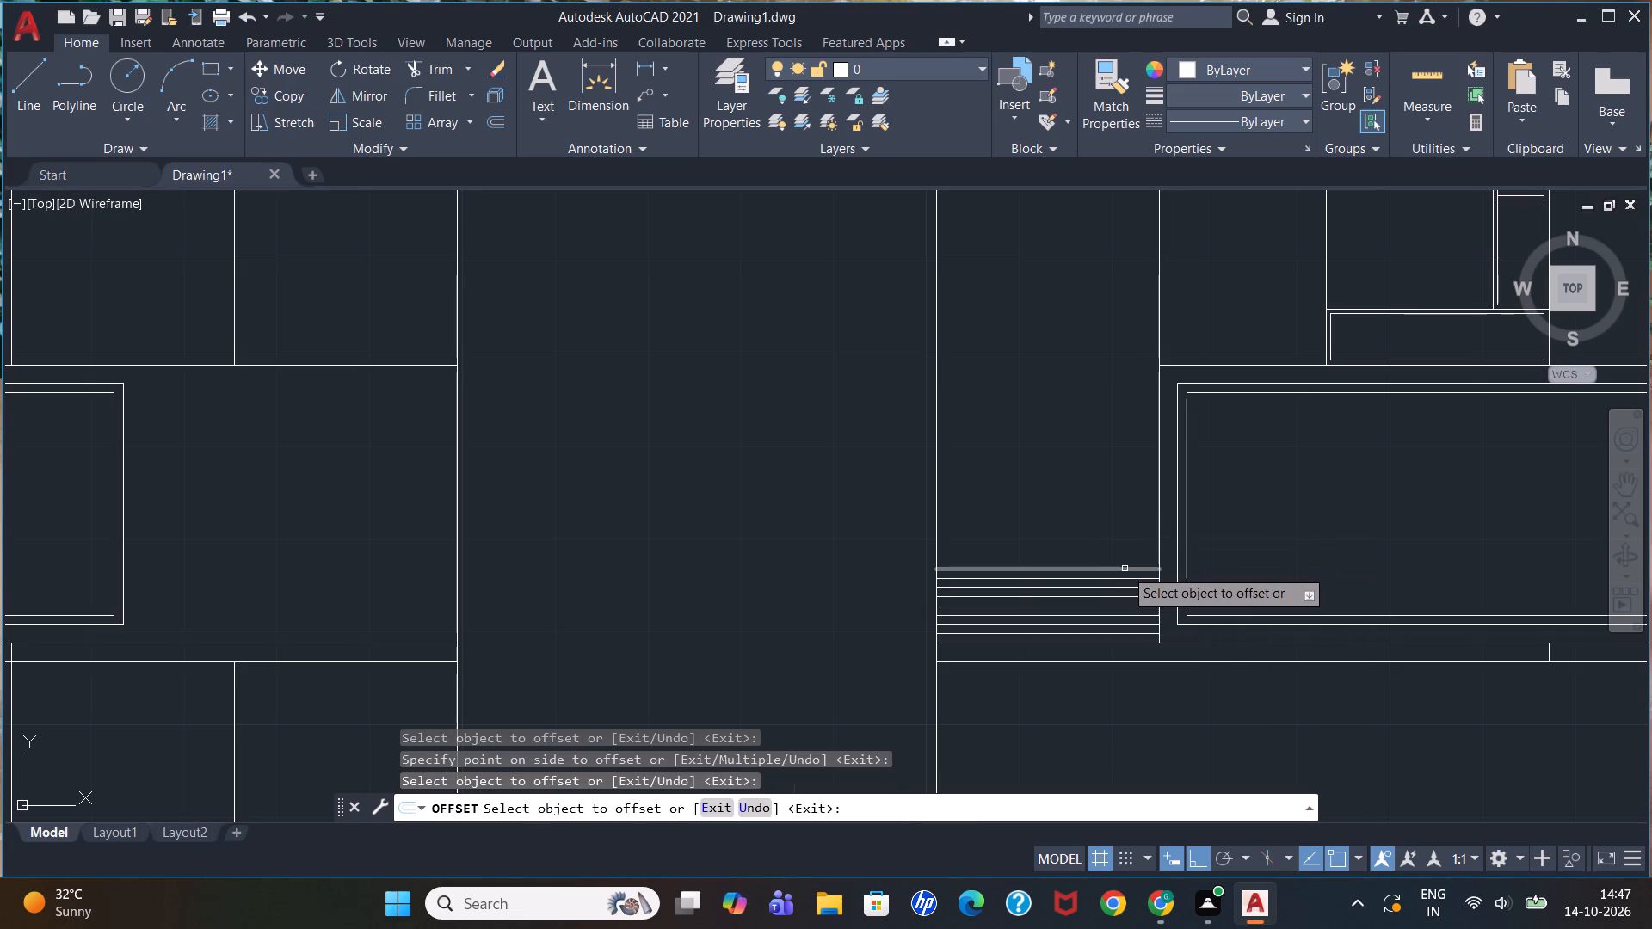
left_click(1125, 569)
left_click(1113, 516)
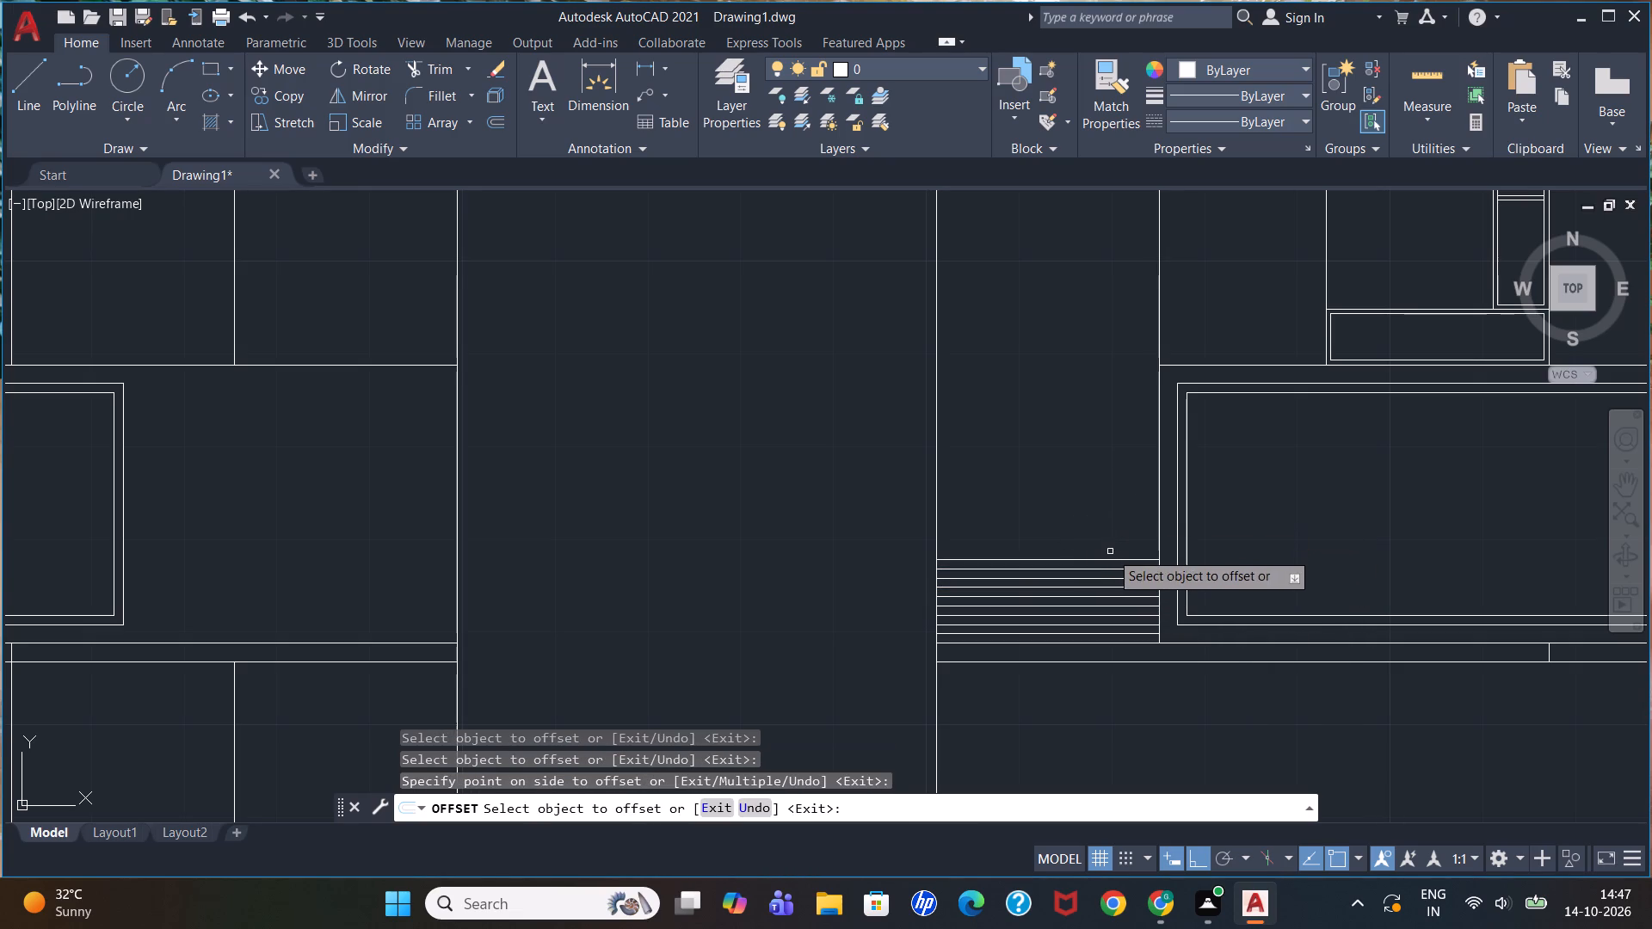
left_click(1113, 556)
left_click(1113, 557)
left_click(1109, 521)
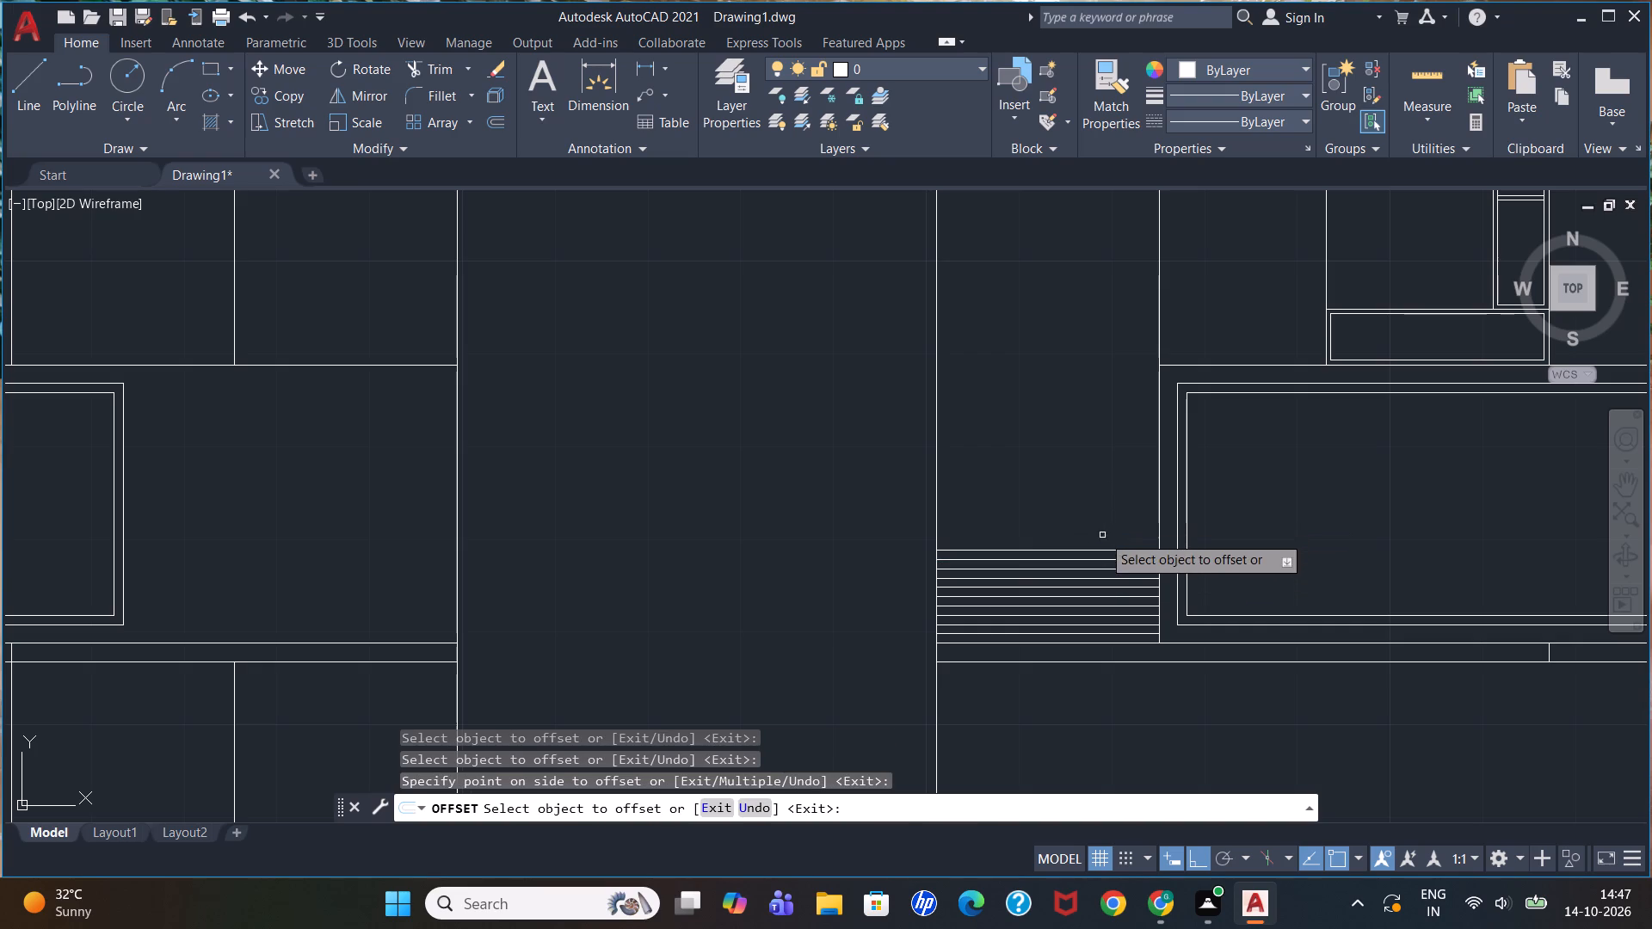
Continue the tall unit's stack upward with six more horizontal lines offset at 1" spacing.
left_click(1100, 548)
left_click(1105, 487)
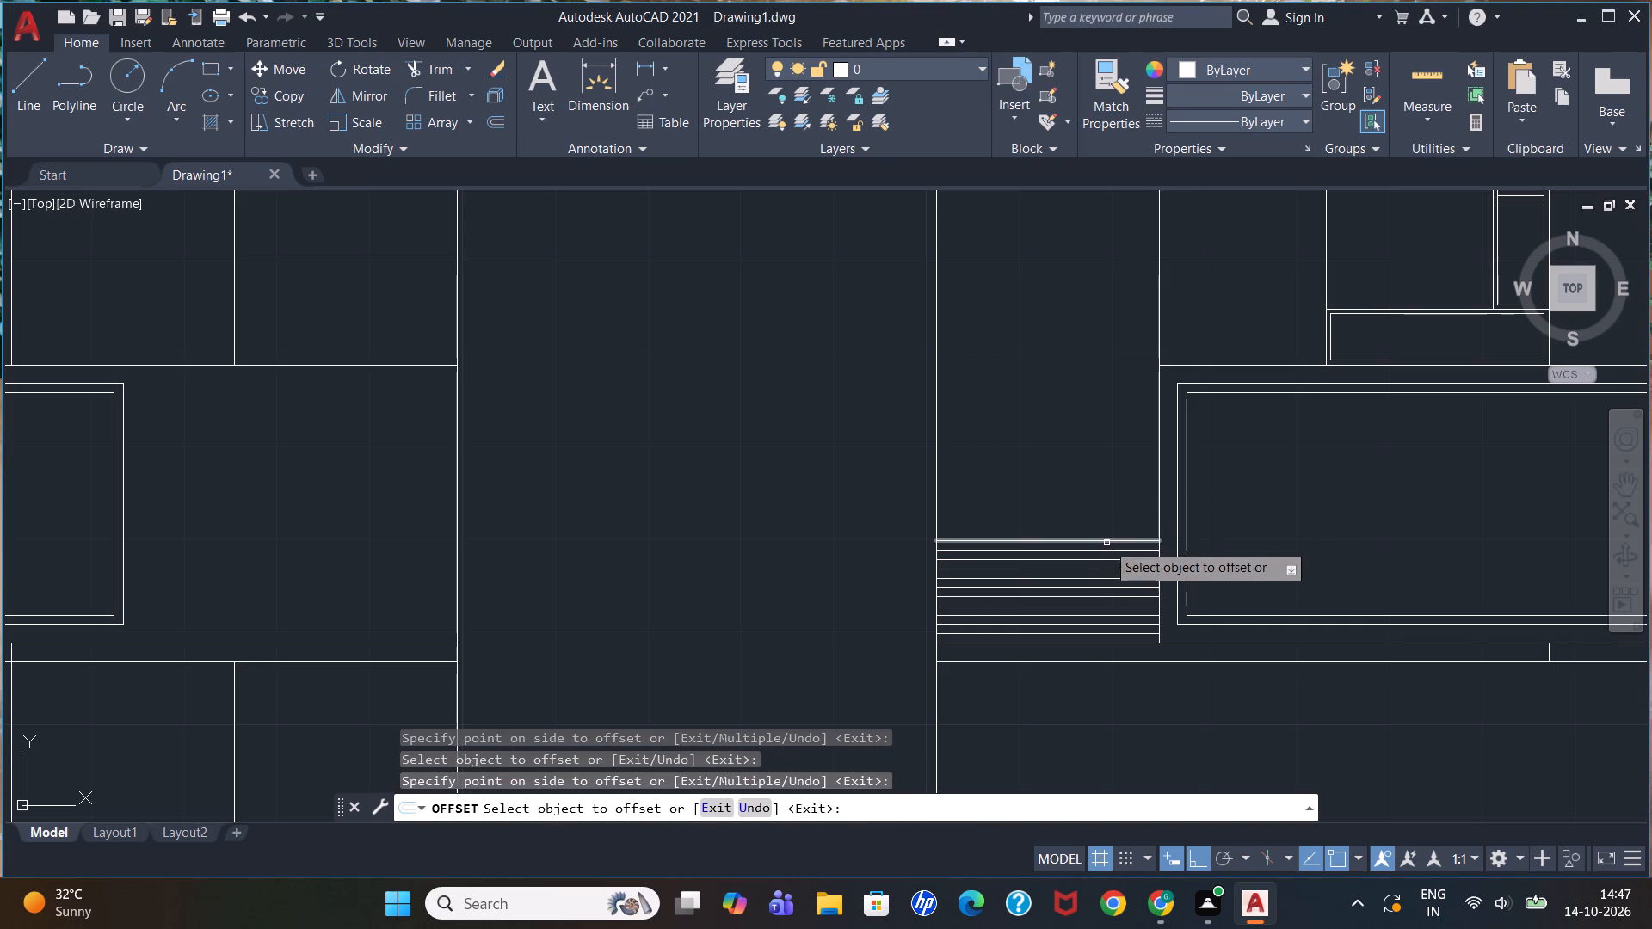
left_click(1106, 543)
left_click(1099, 459)
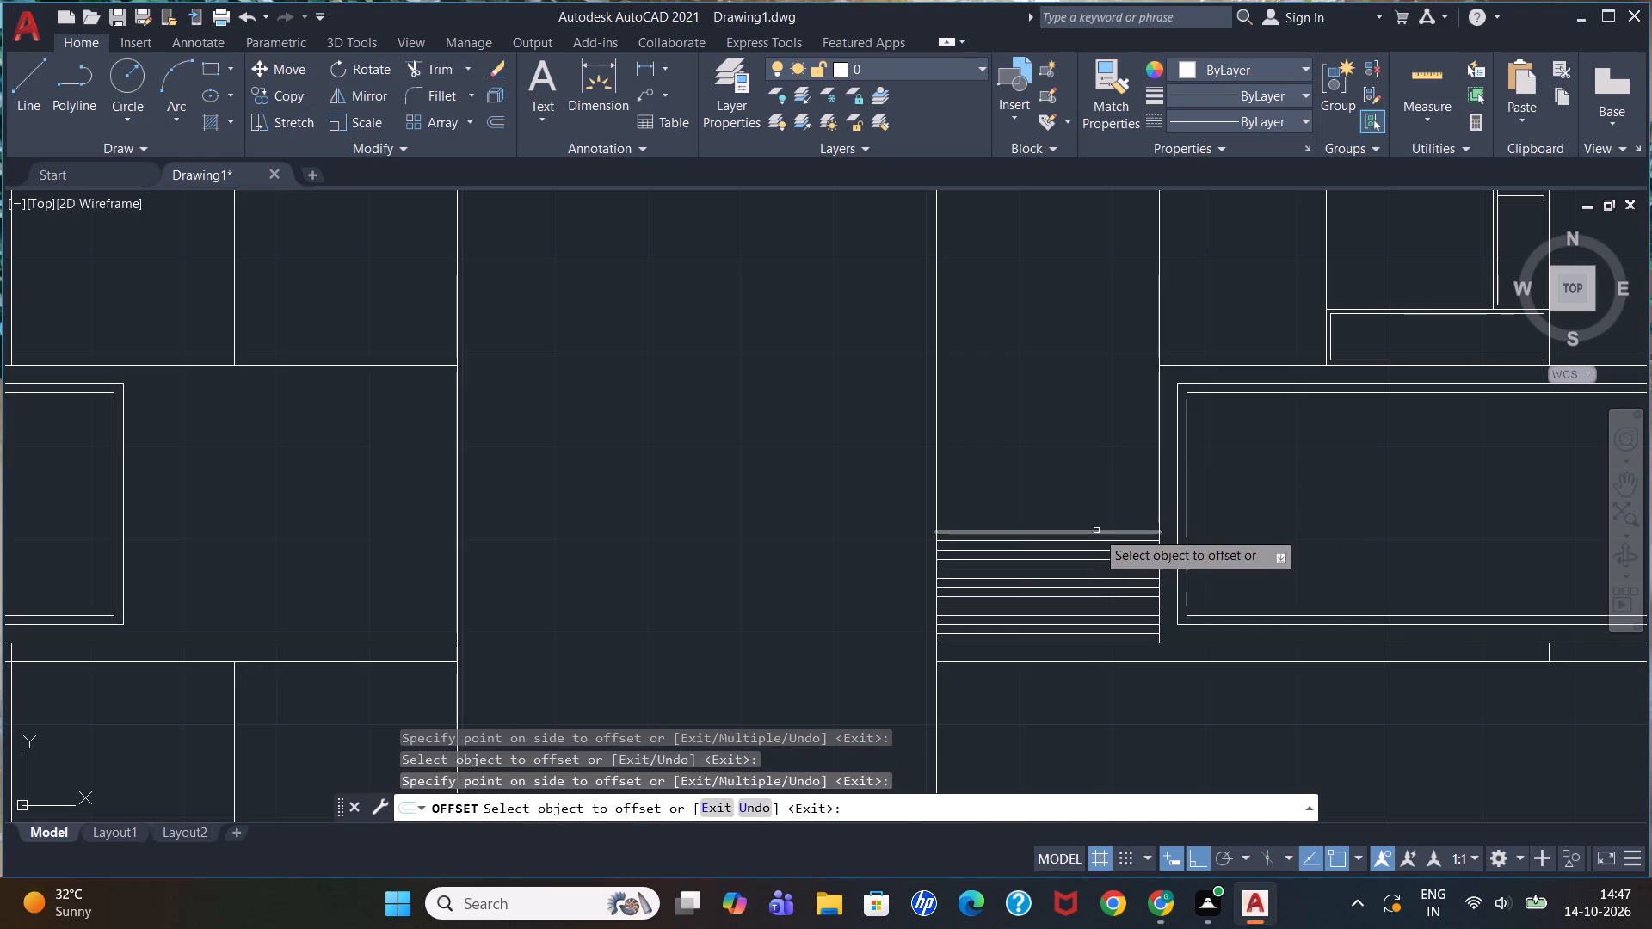
left_click(1096, 531)
left_click(1095, 483)
left_click(1094, 524)
left_click(1093, 473)
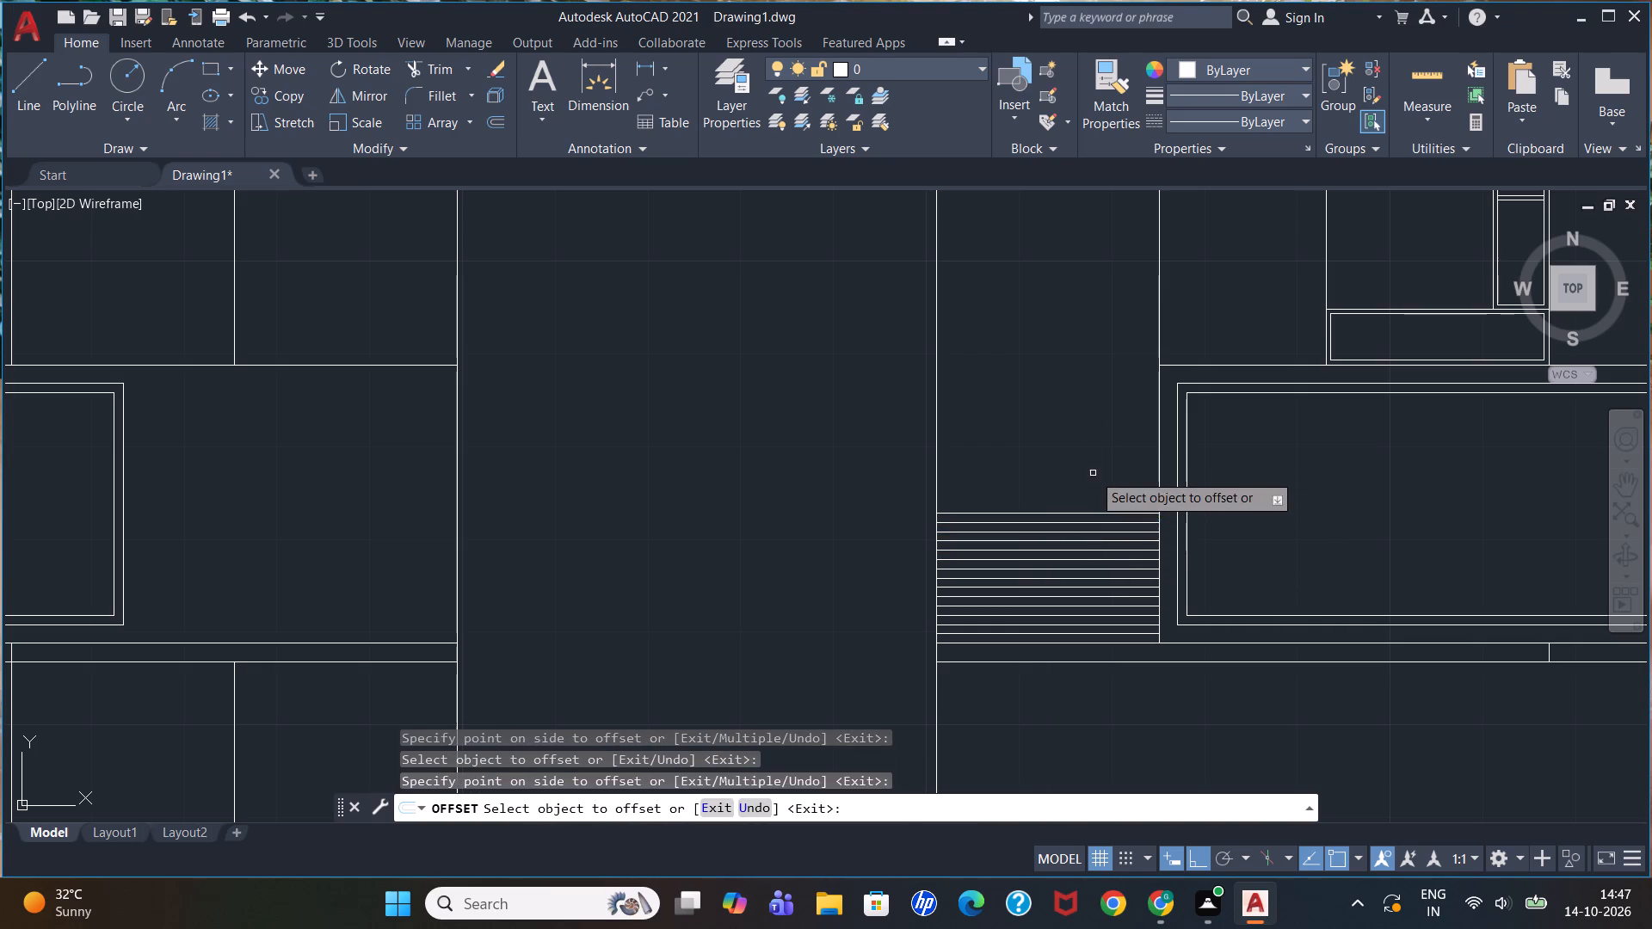
left_click(1092, 511)
left_click(1094, 445)
left_click(1101, 506)
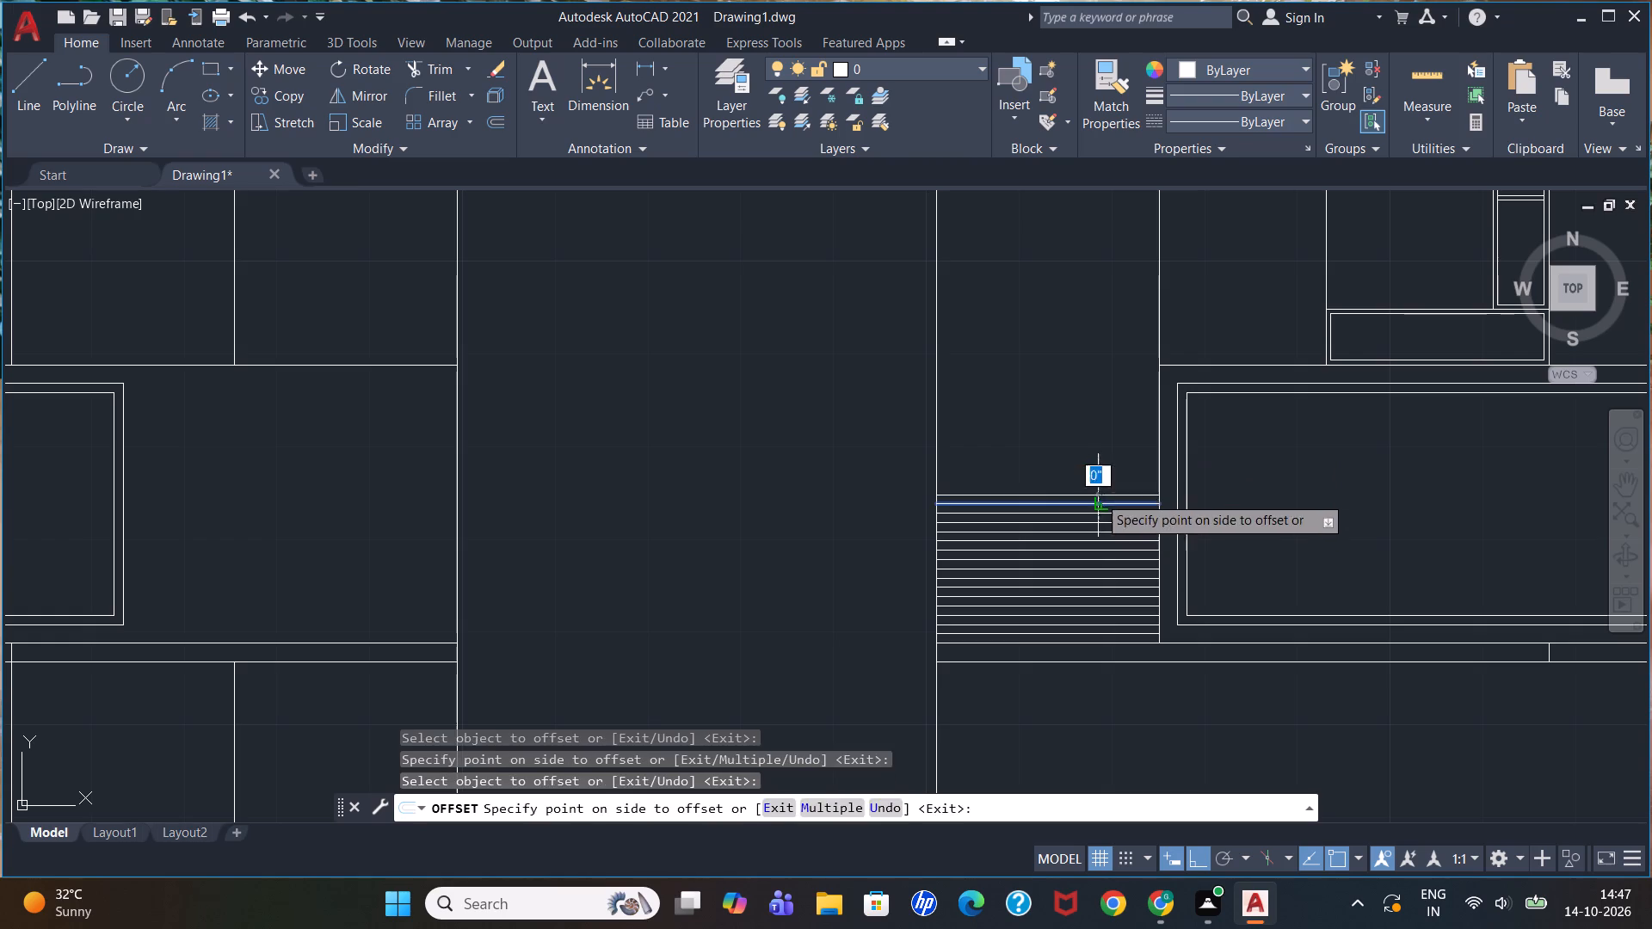
left_click(1095, 443)
Add five more horizontal lines to the tall unit's stack, offsetting each topmost line upward by 1".
scroll(1122, 415, "down", 2)
scroll(1119, 268, "up", 2)
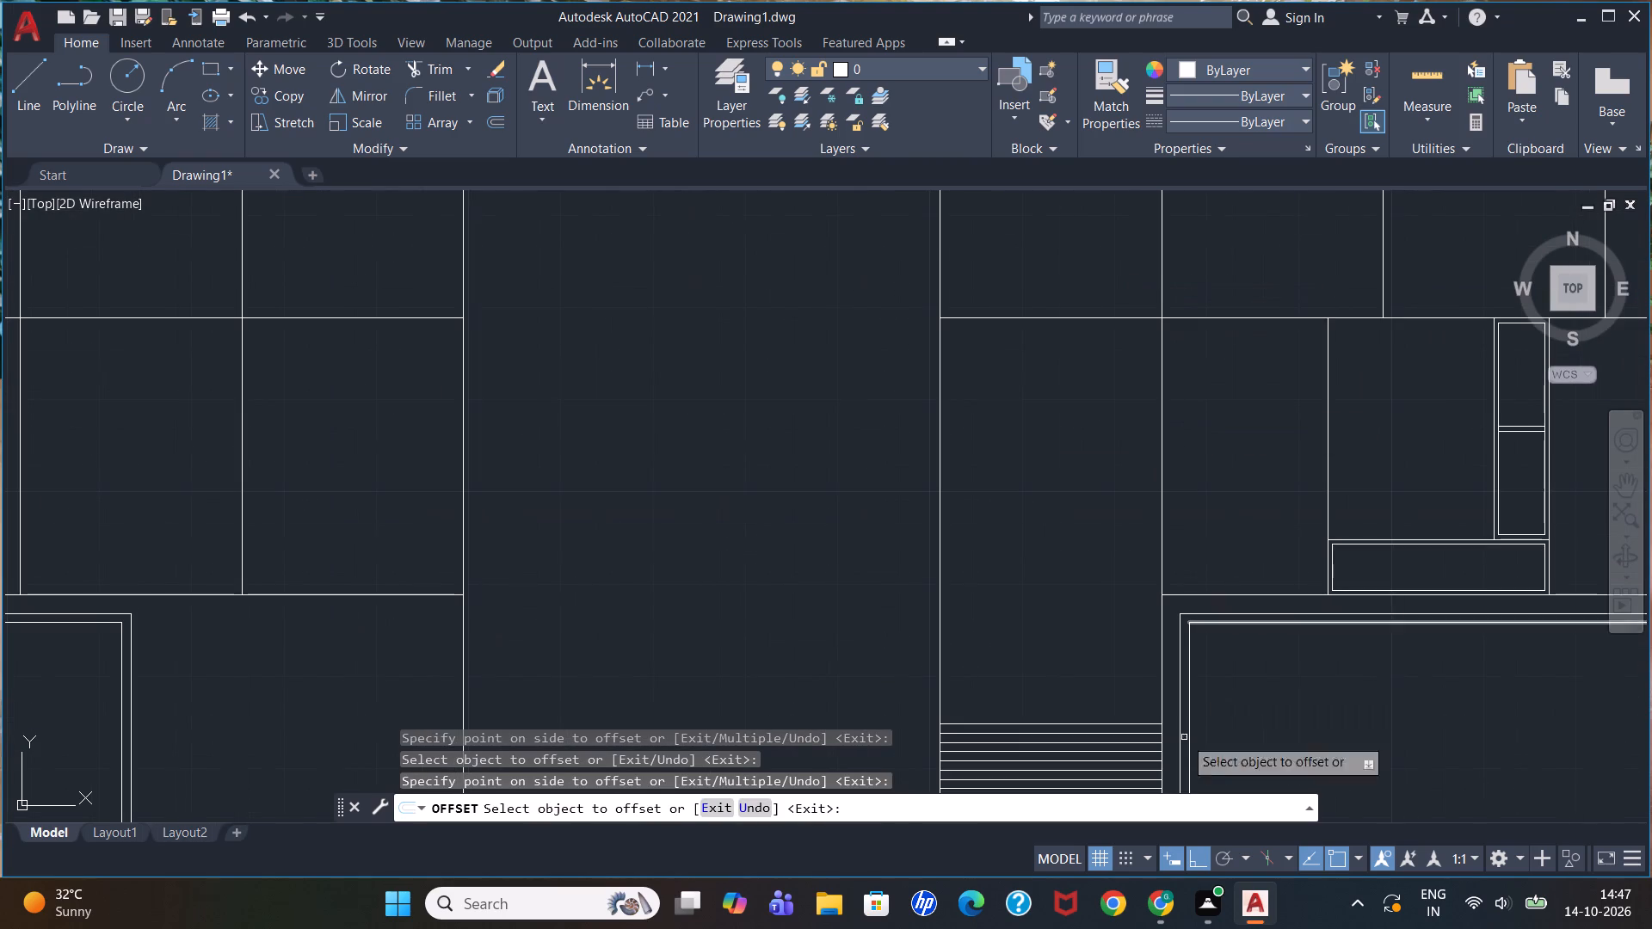
left_click(1128, 726)
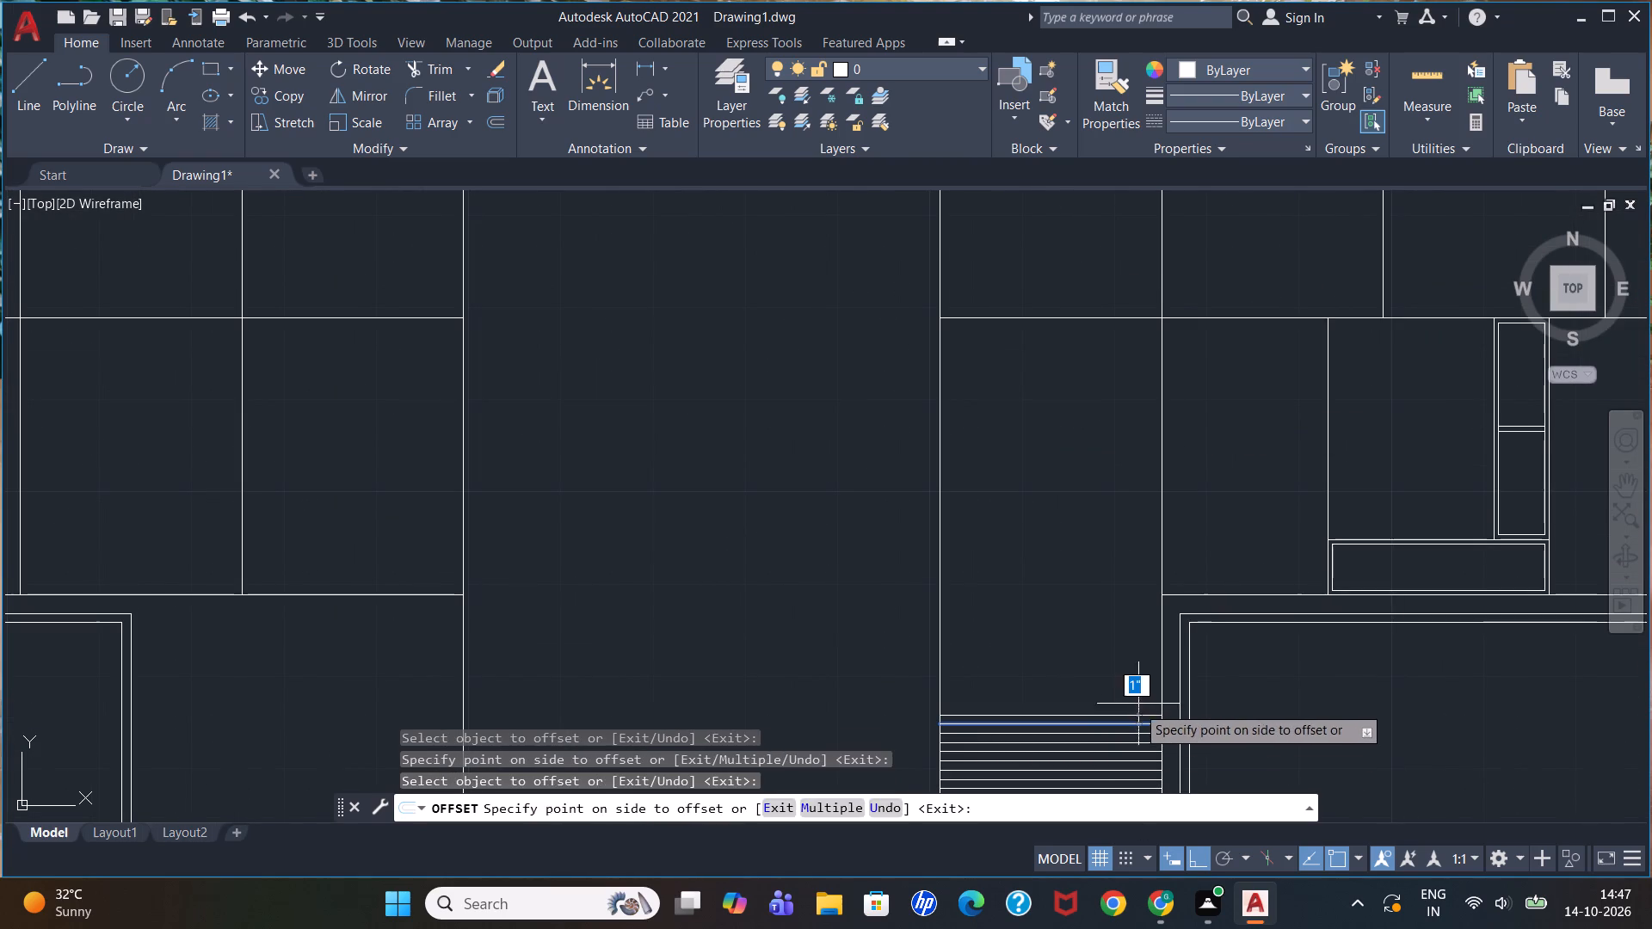
left_click(1144, 690)
left_click(1140, 713)
left_click(1140, 679)
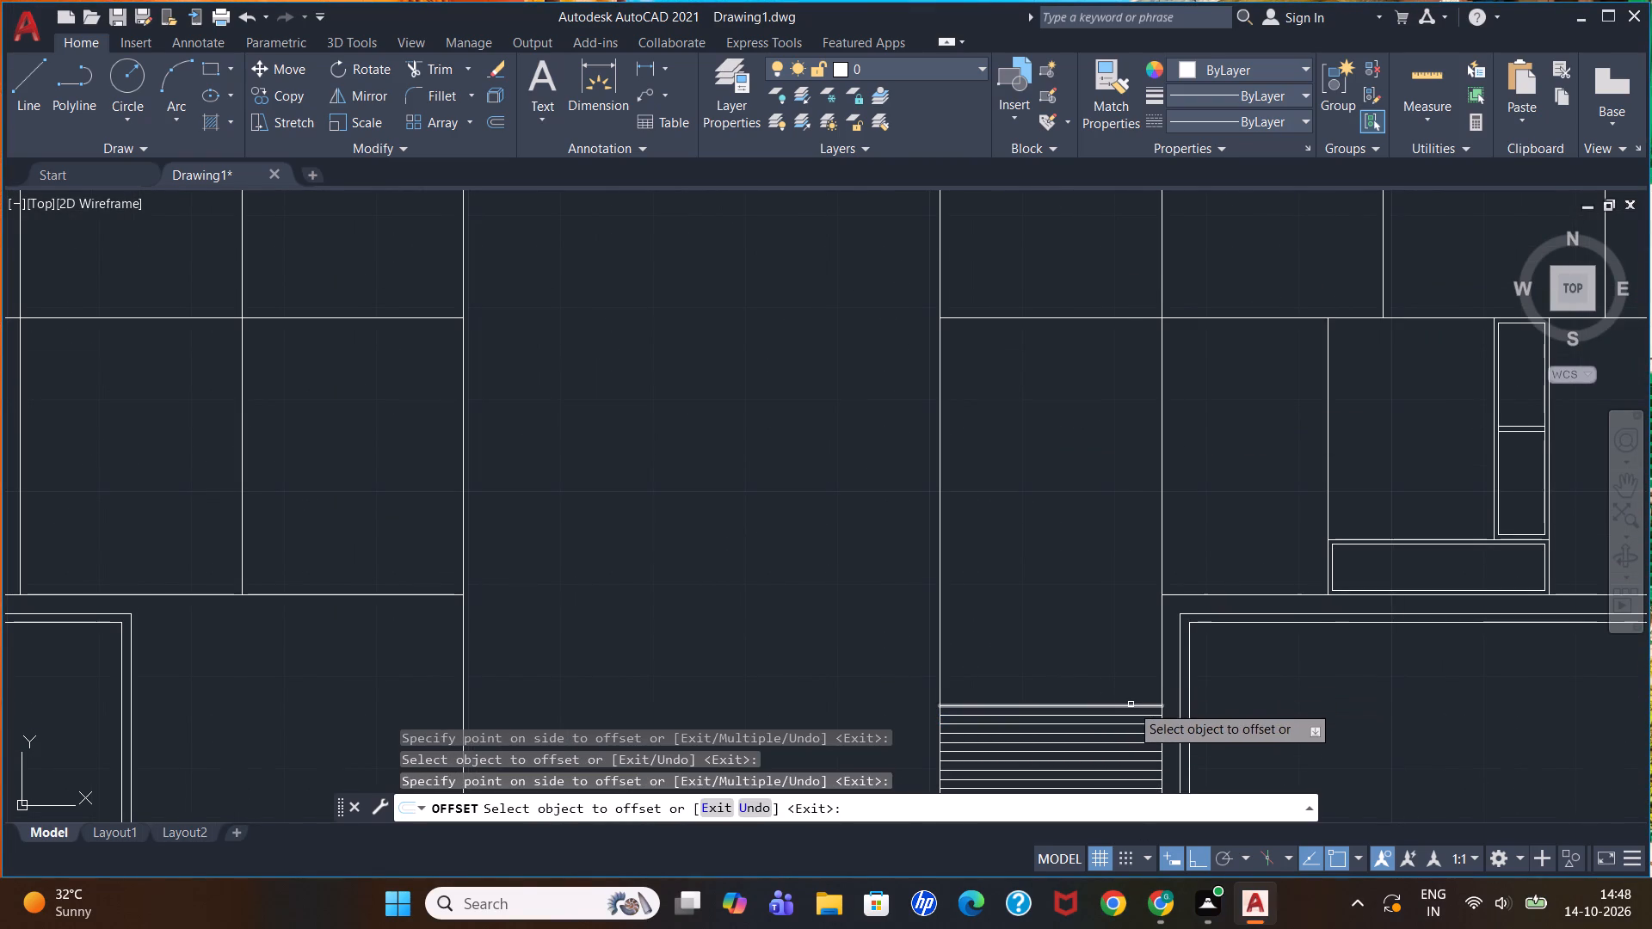
left_click(1131, 704)
left_click(1133, 660)
left_click(1117, 694)
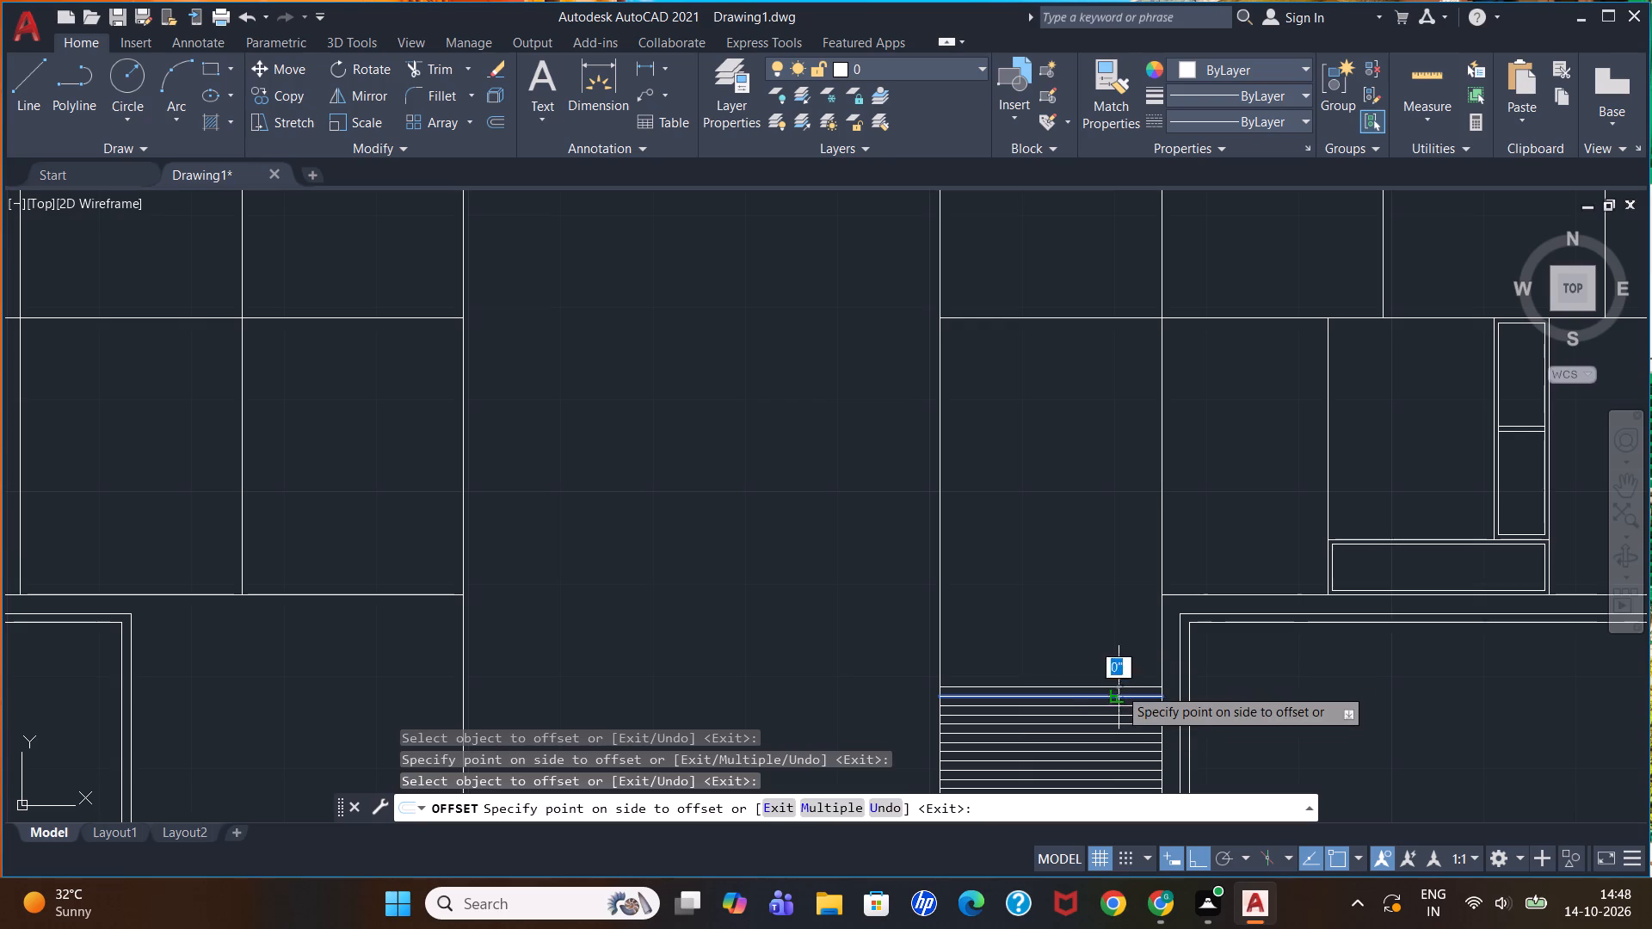
left_click(1129, 646)
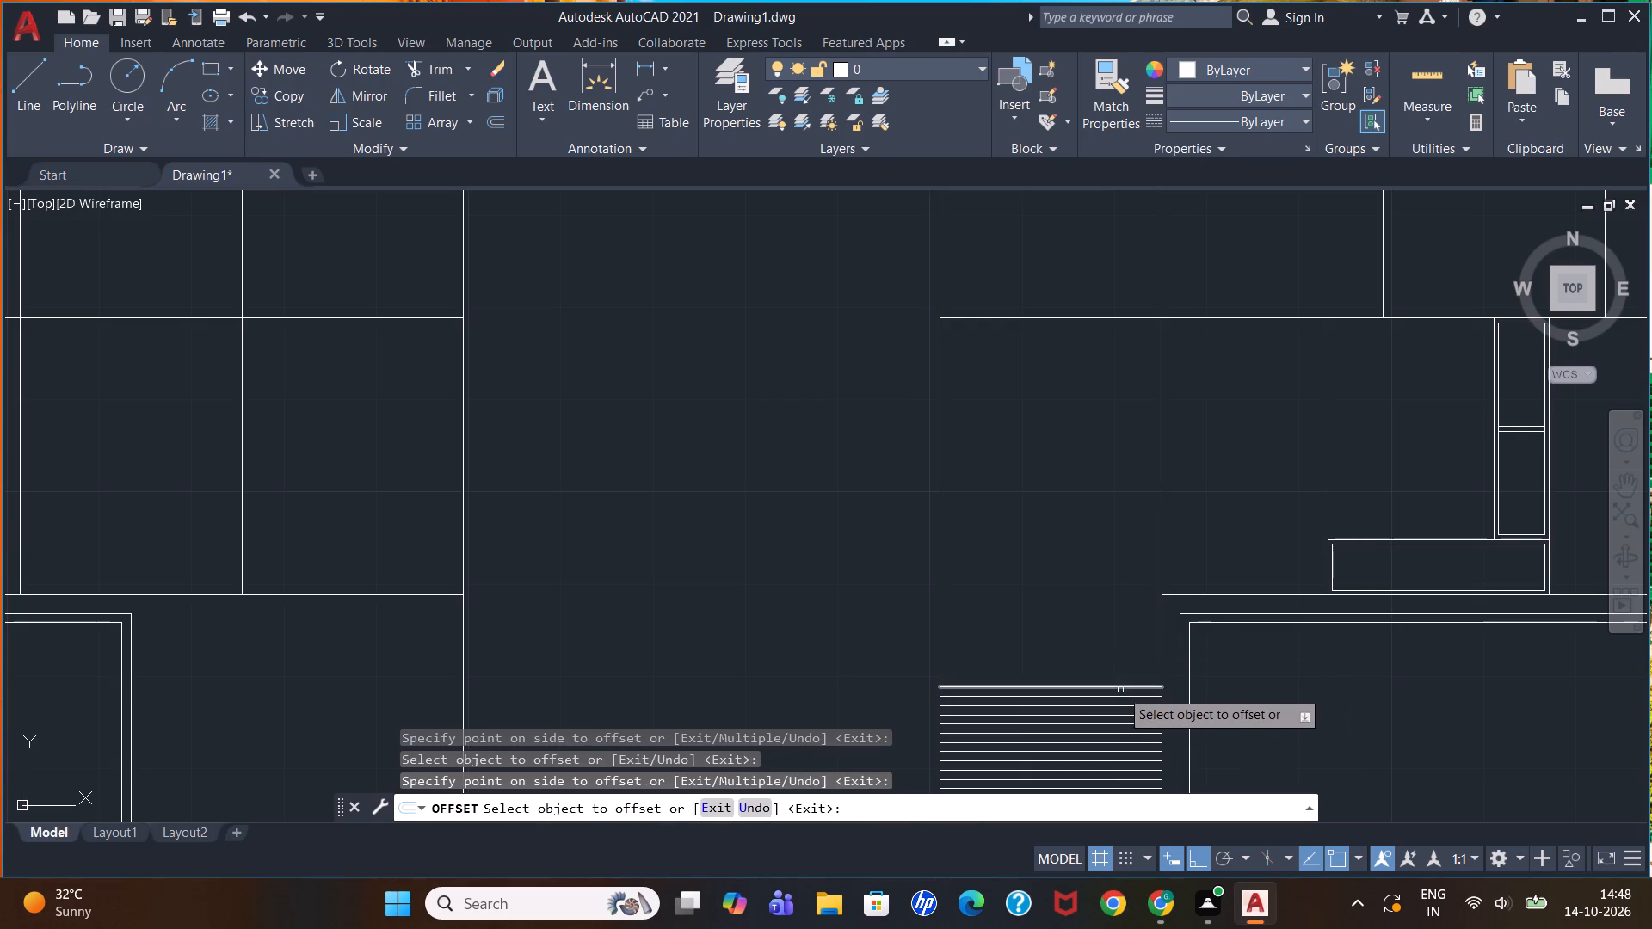
left_click(1123, 684)
left_click(1123, 686)
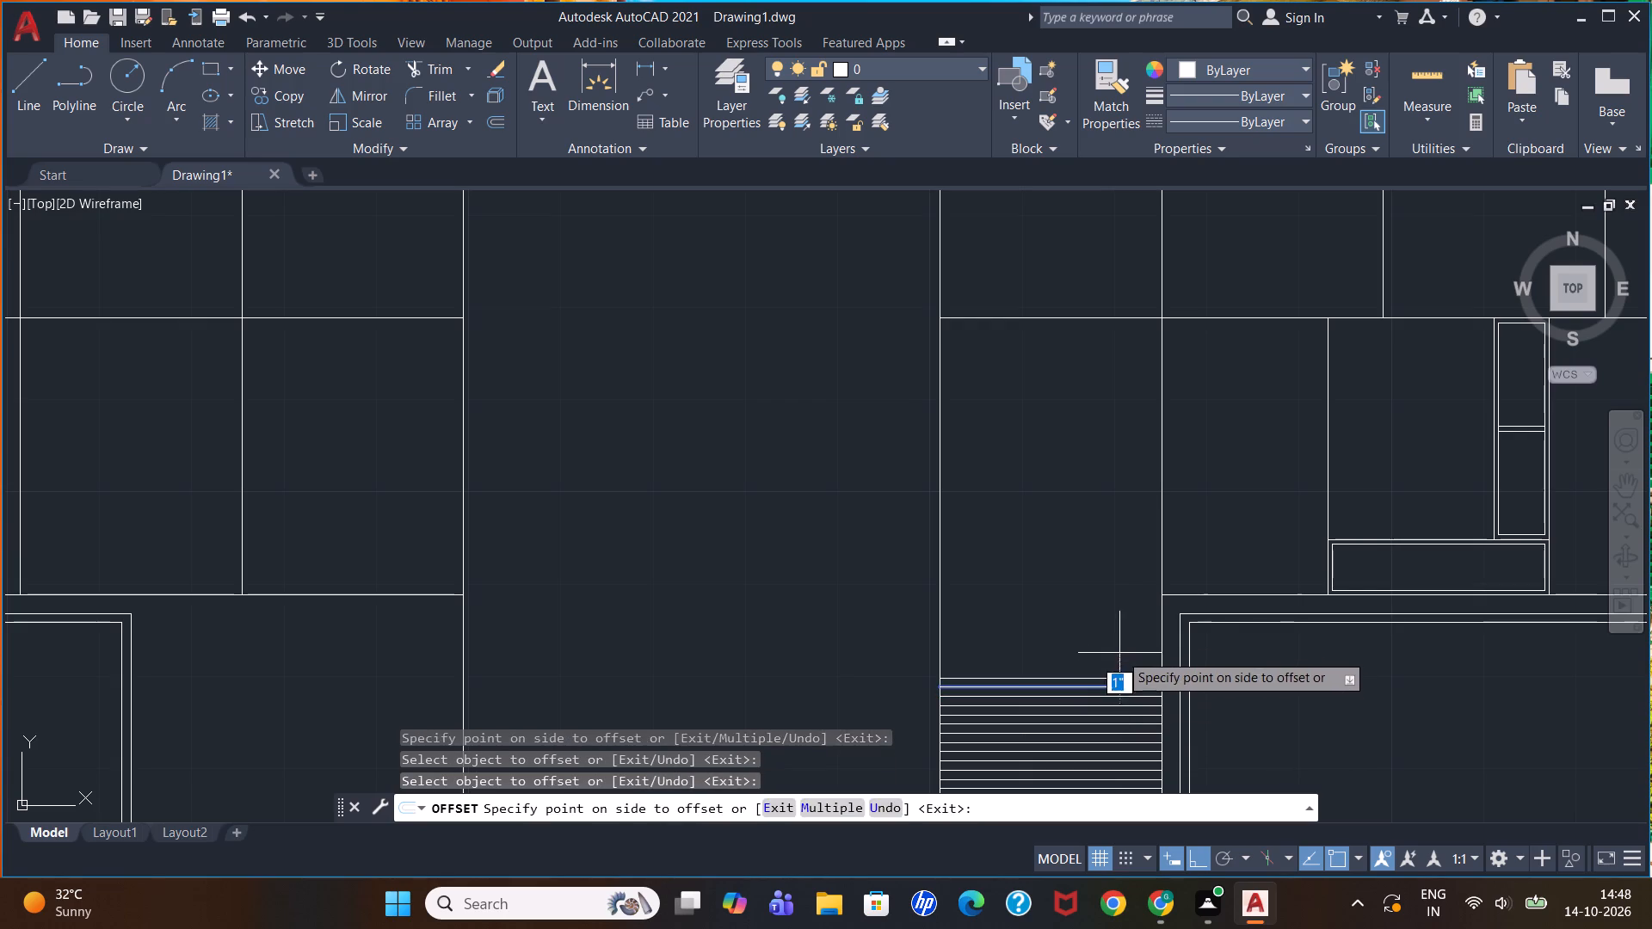
left_click(1119, 652)
Continue the tall unit's stack upward with five more horizontal lines, each offset 1" from the one below.
left_click(1132, 681)
left_click(1137, 635)
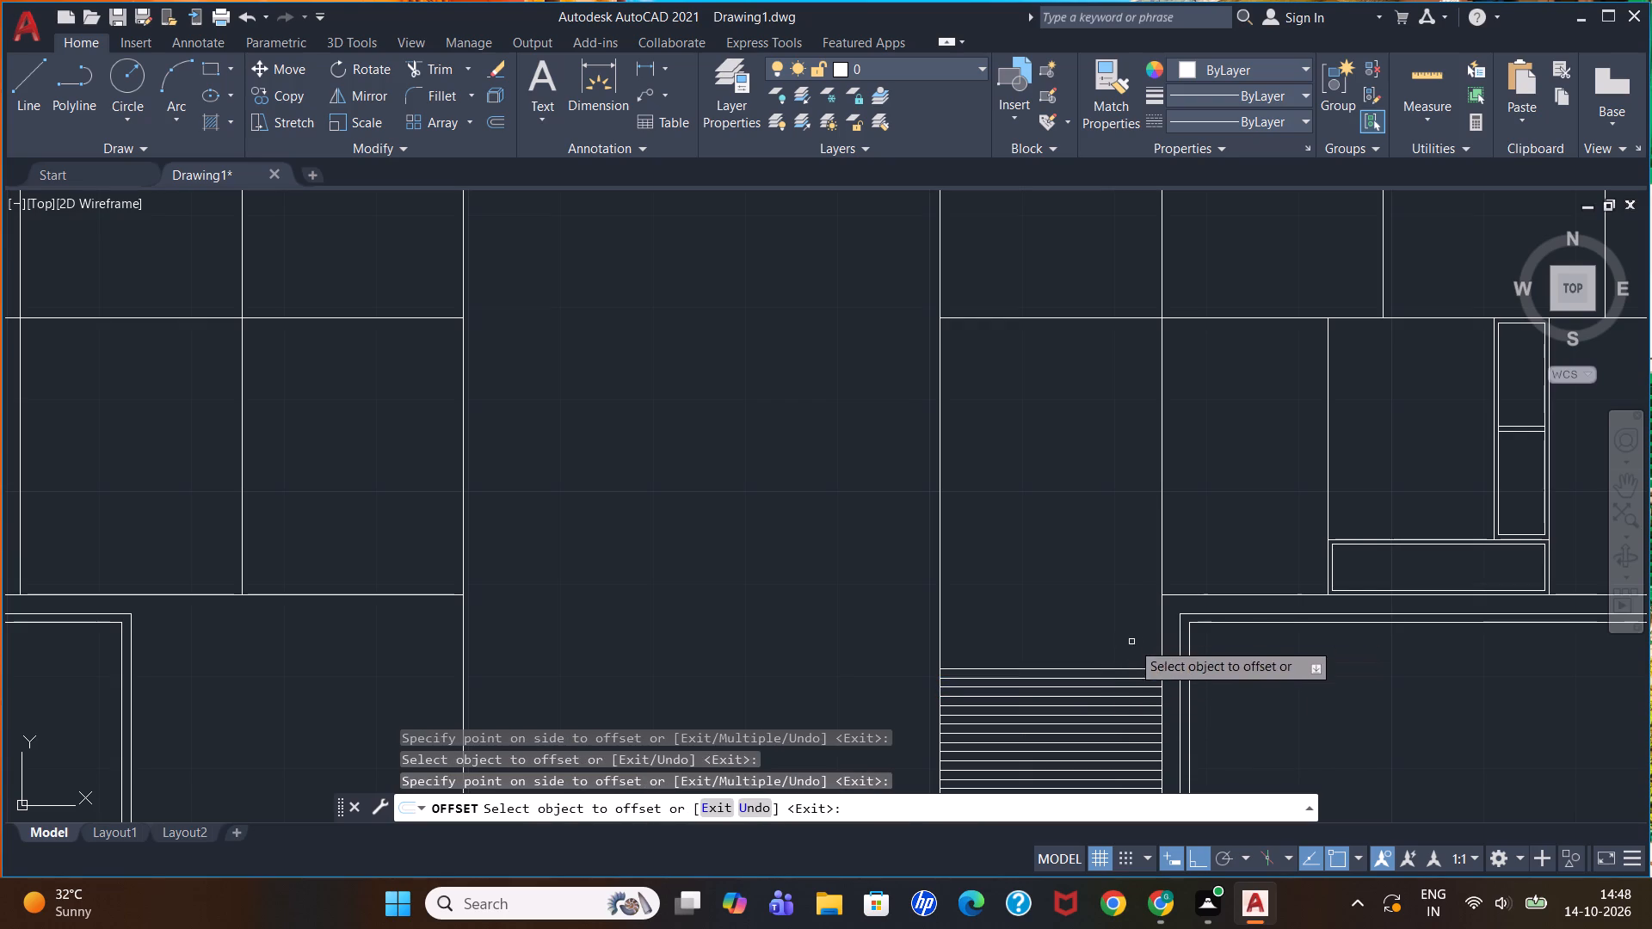
left_click(1104, 665)
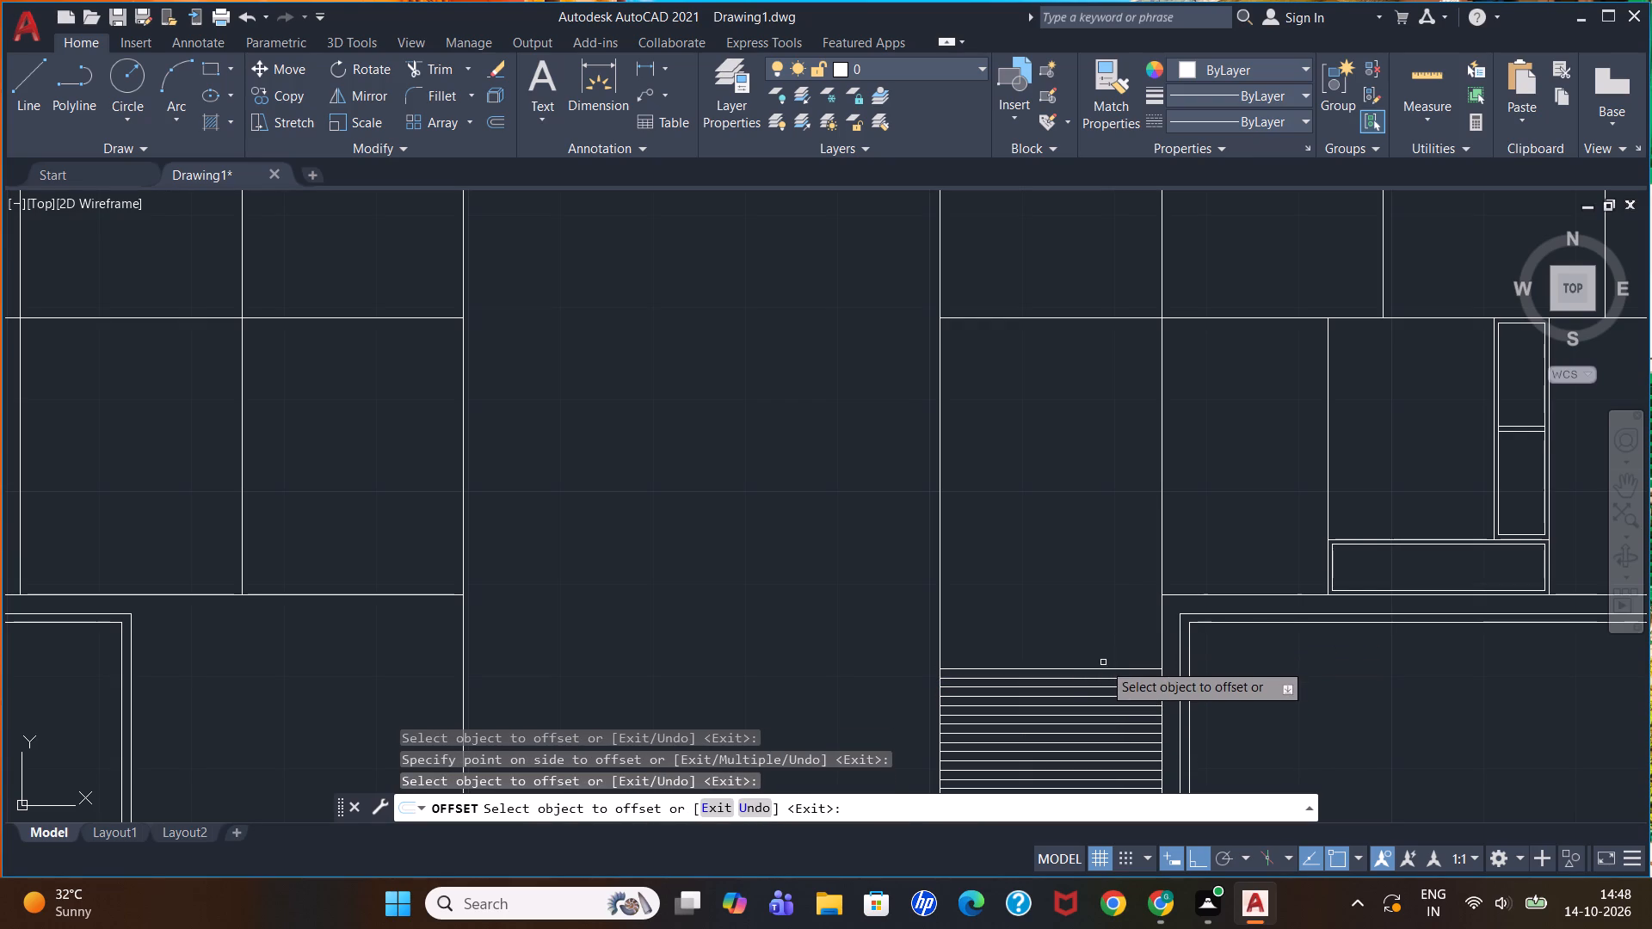
left_click(1106, 666)
left_click(1114, 619)
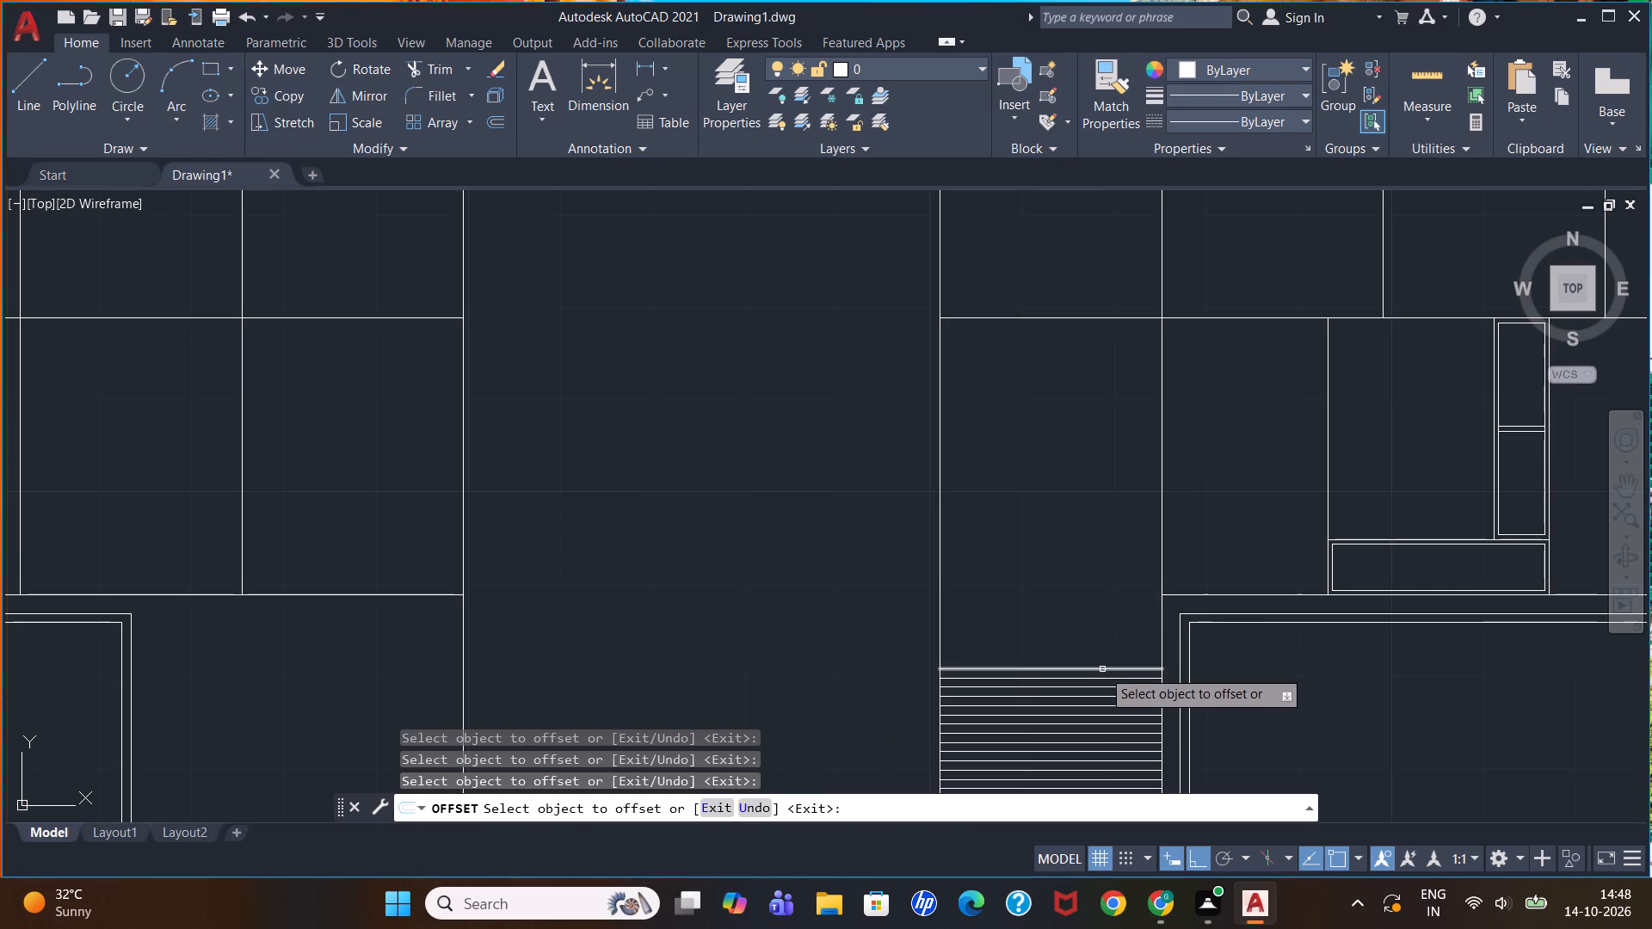
left_click(1102, 668)
left_click(1105, 623)
left_click(1109, 659)
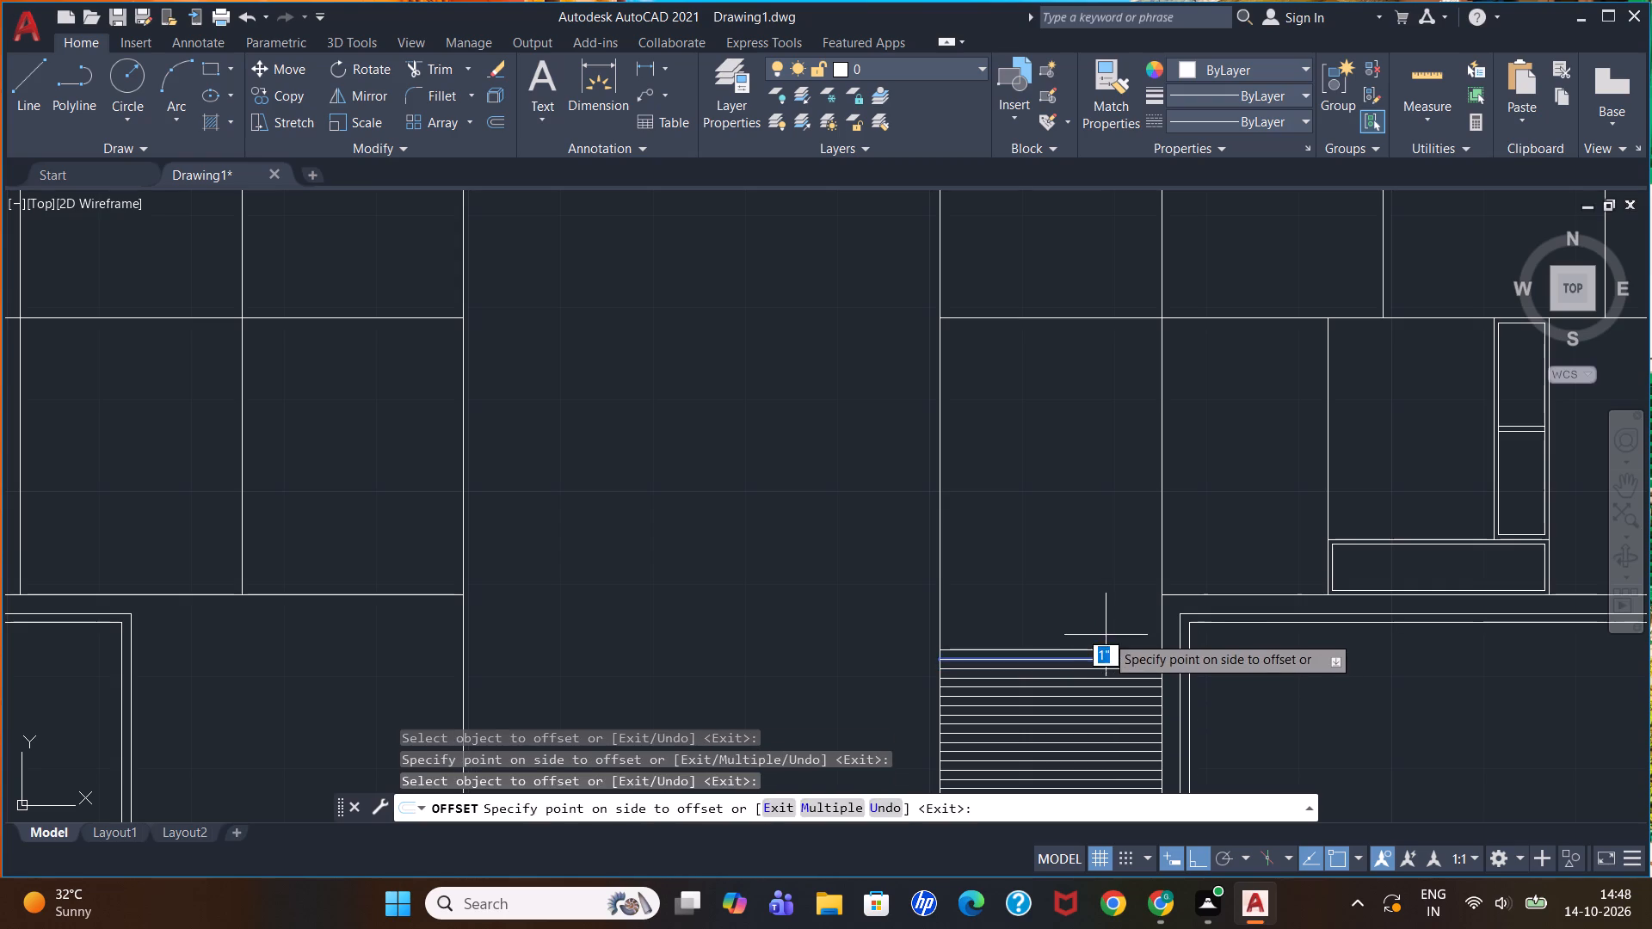
left_click(1106, 635)
left_click(1101, 649)
left_click(1102, 603)
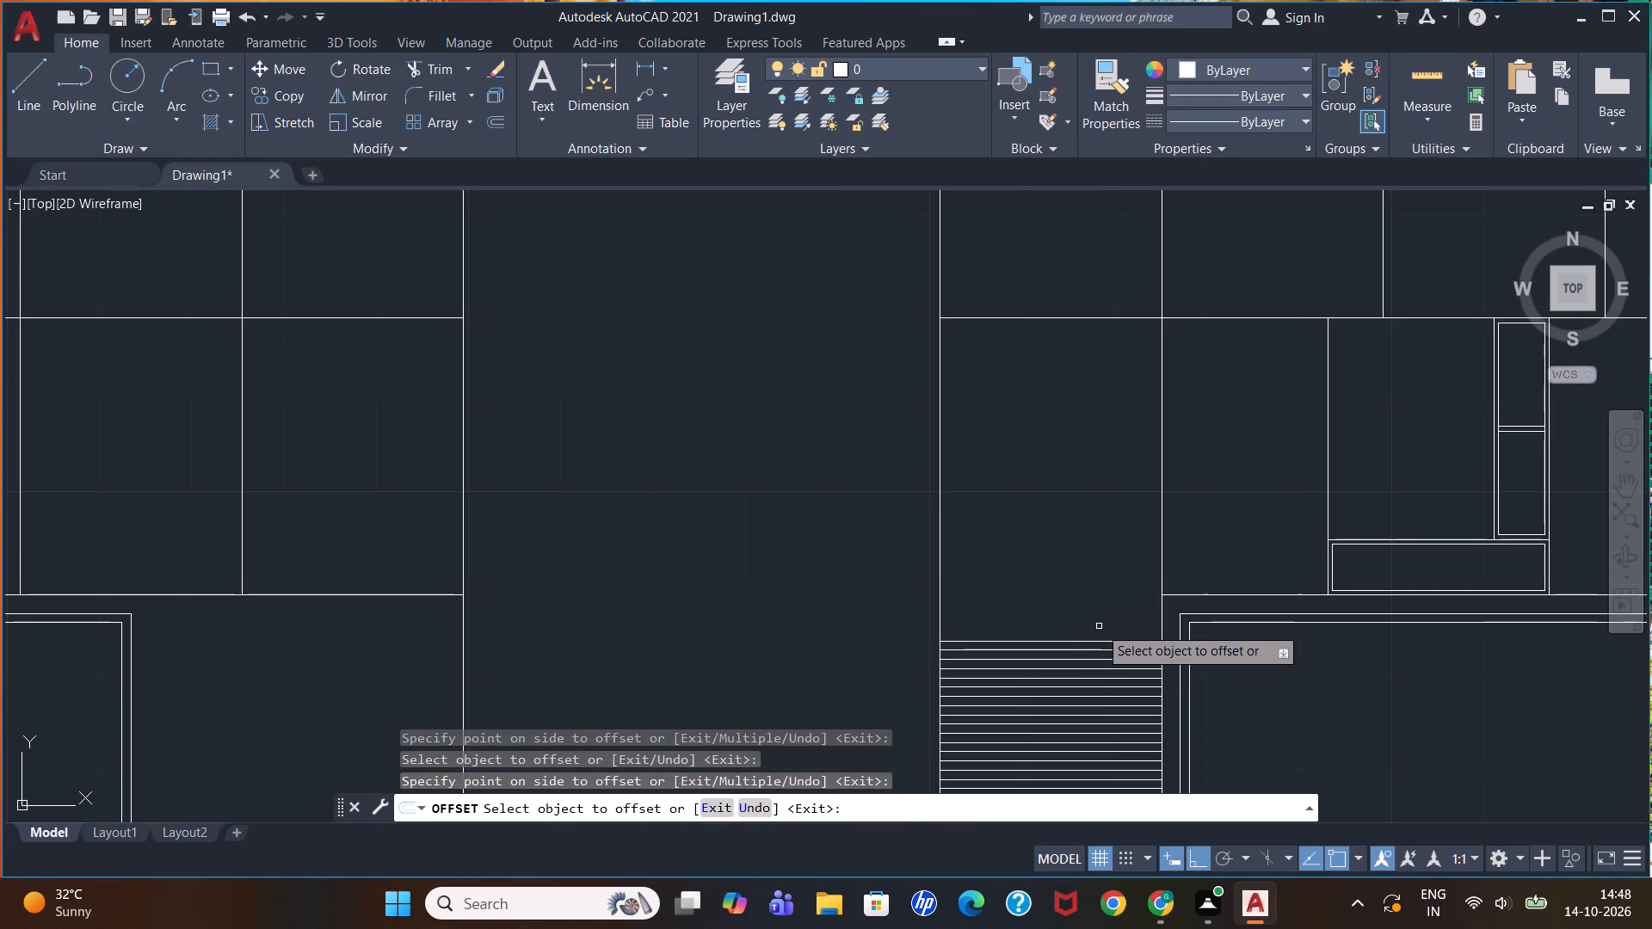
left_click(1099, 640)
left_click(1100, 604)
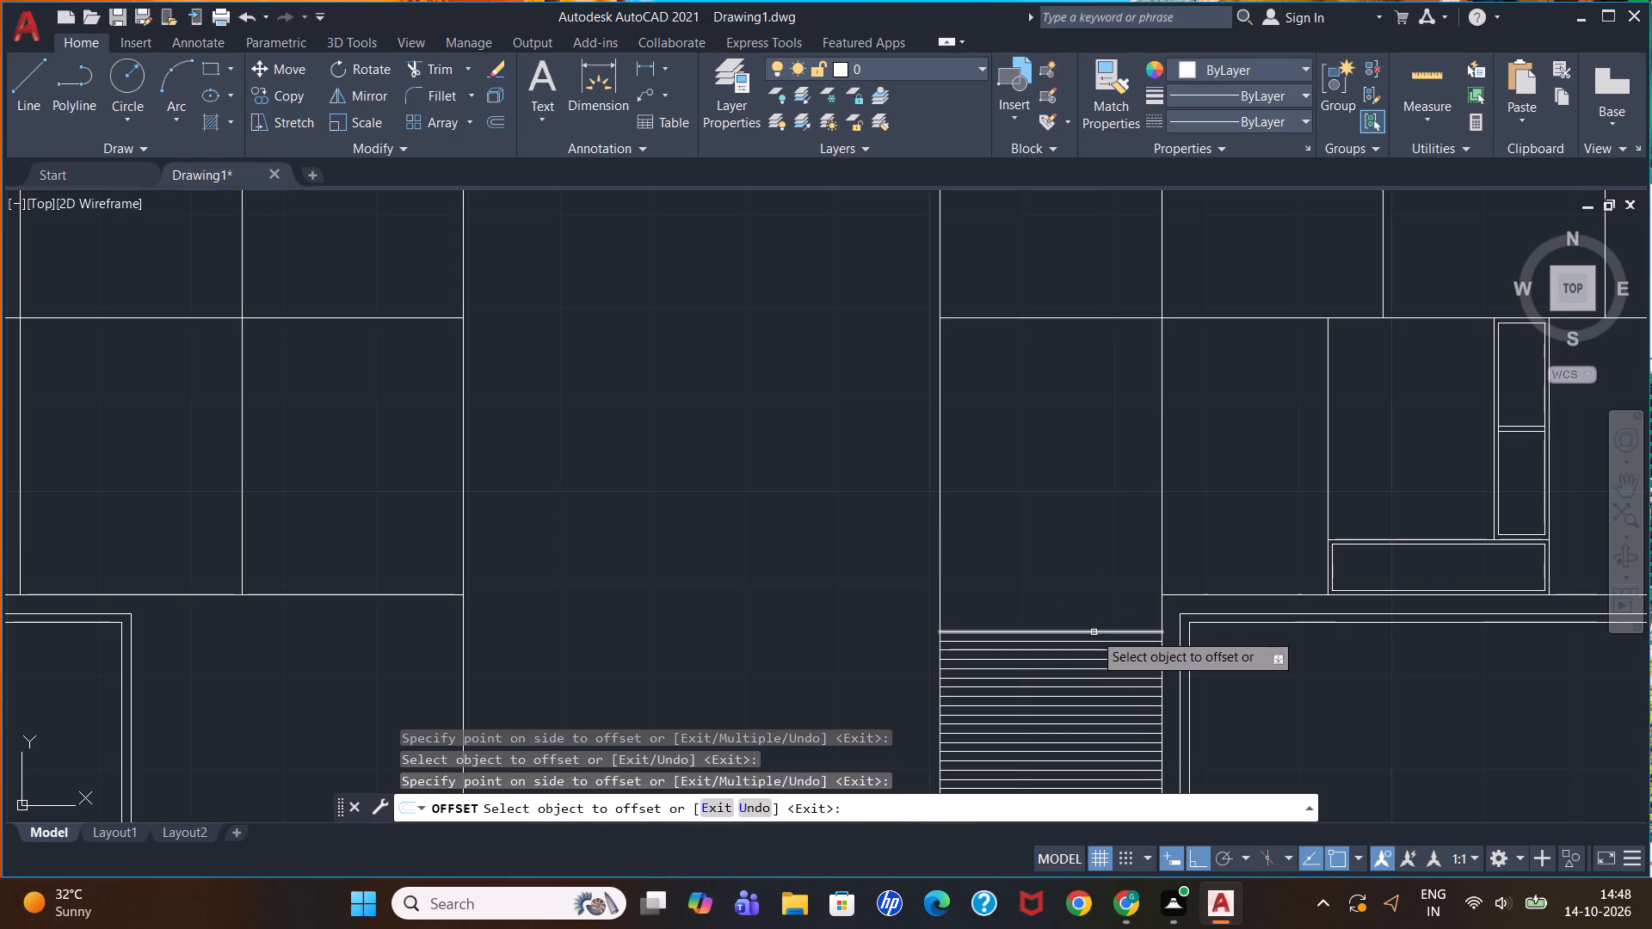
Offset the tall unit's topmost line upward by 1" five times, carrying the stack just past the adjoining wall cabinets' bottom edge.
left_click(1094, 631)
left_click(1092, 608)
left_click(1096, 623)
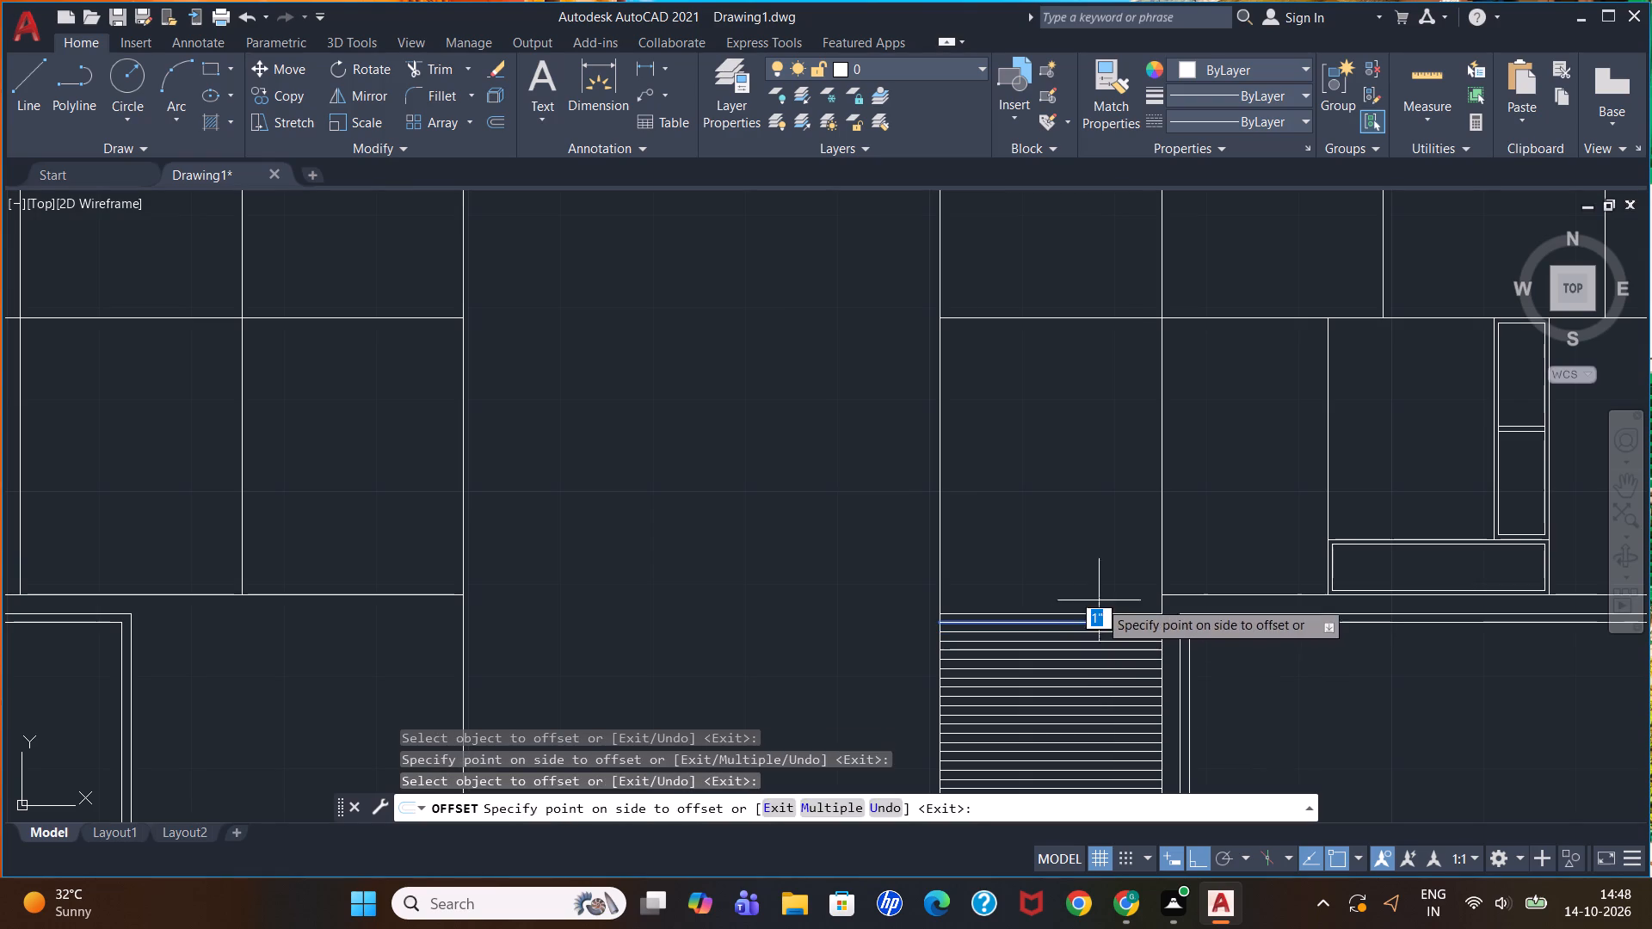
left_click(1102, 579)
left_click(1096, 612)
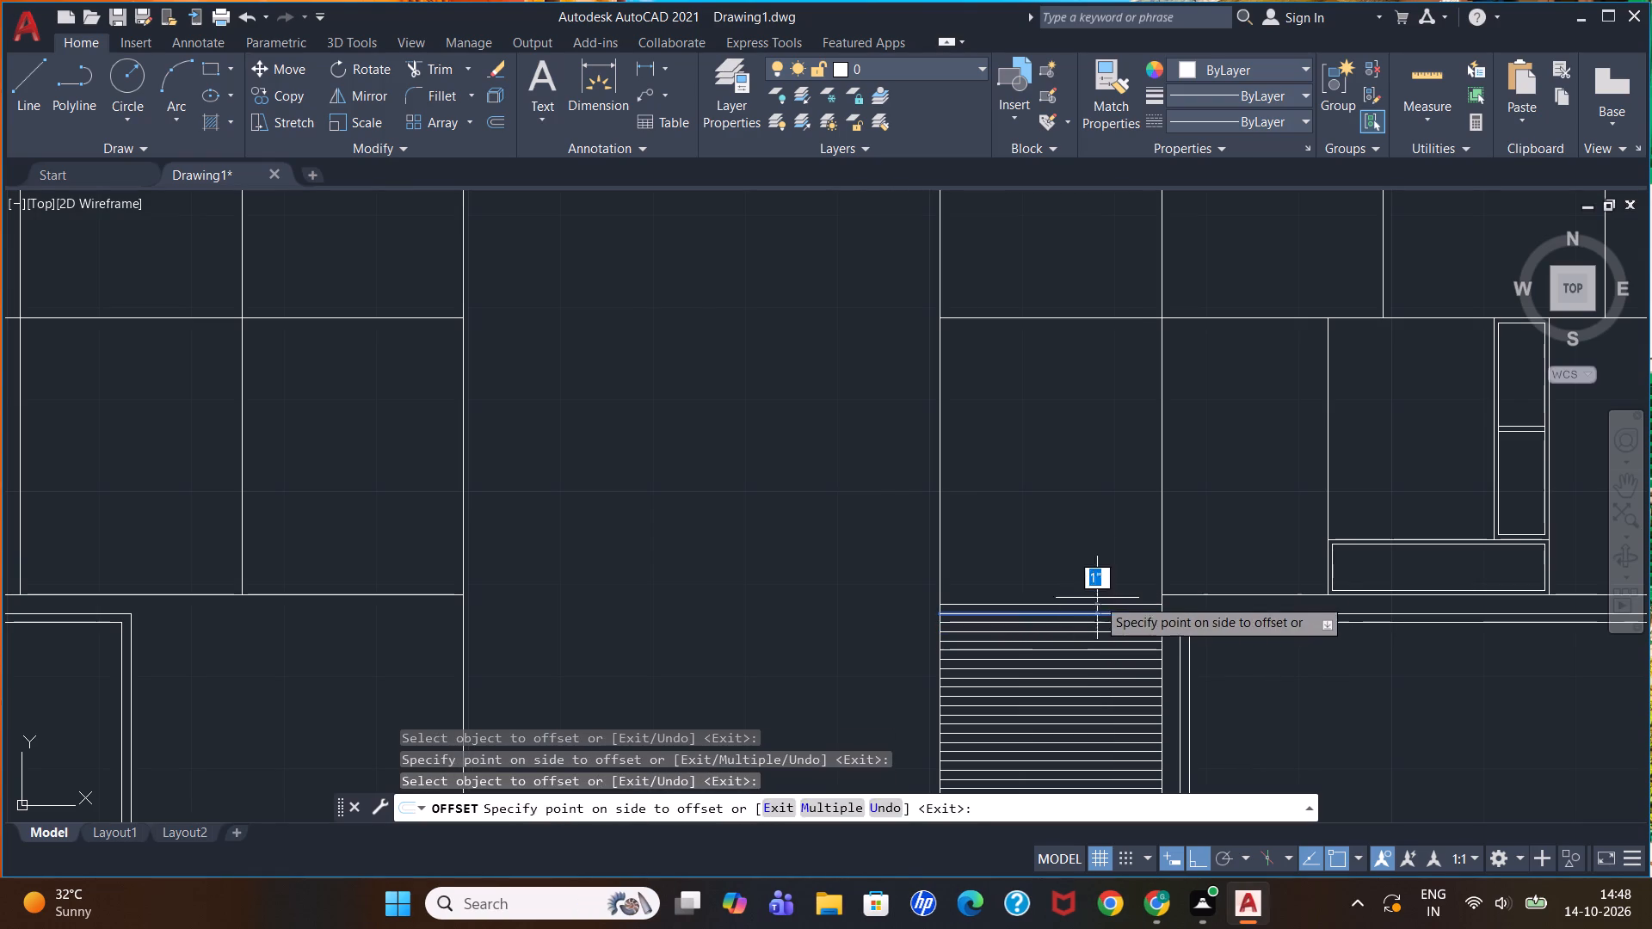
left_click(1103, 575)
left_click(1117, 604)
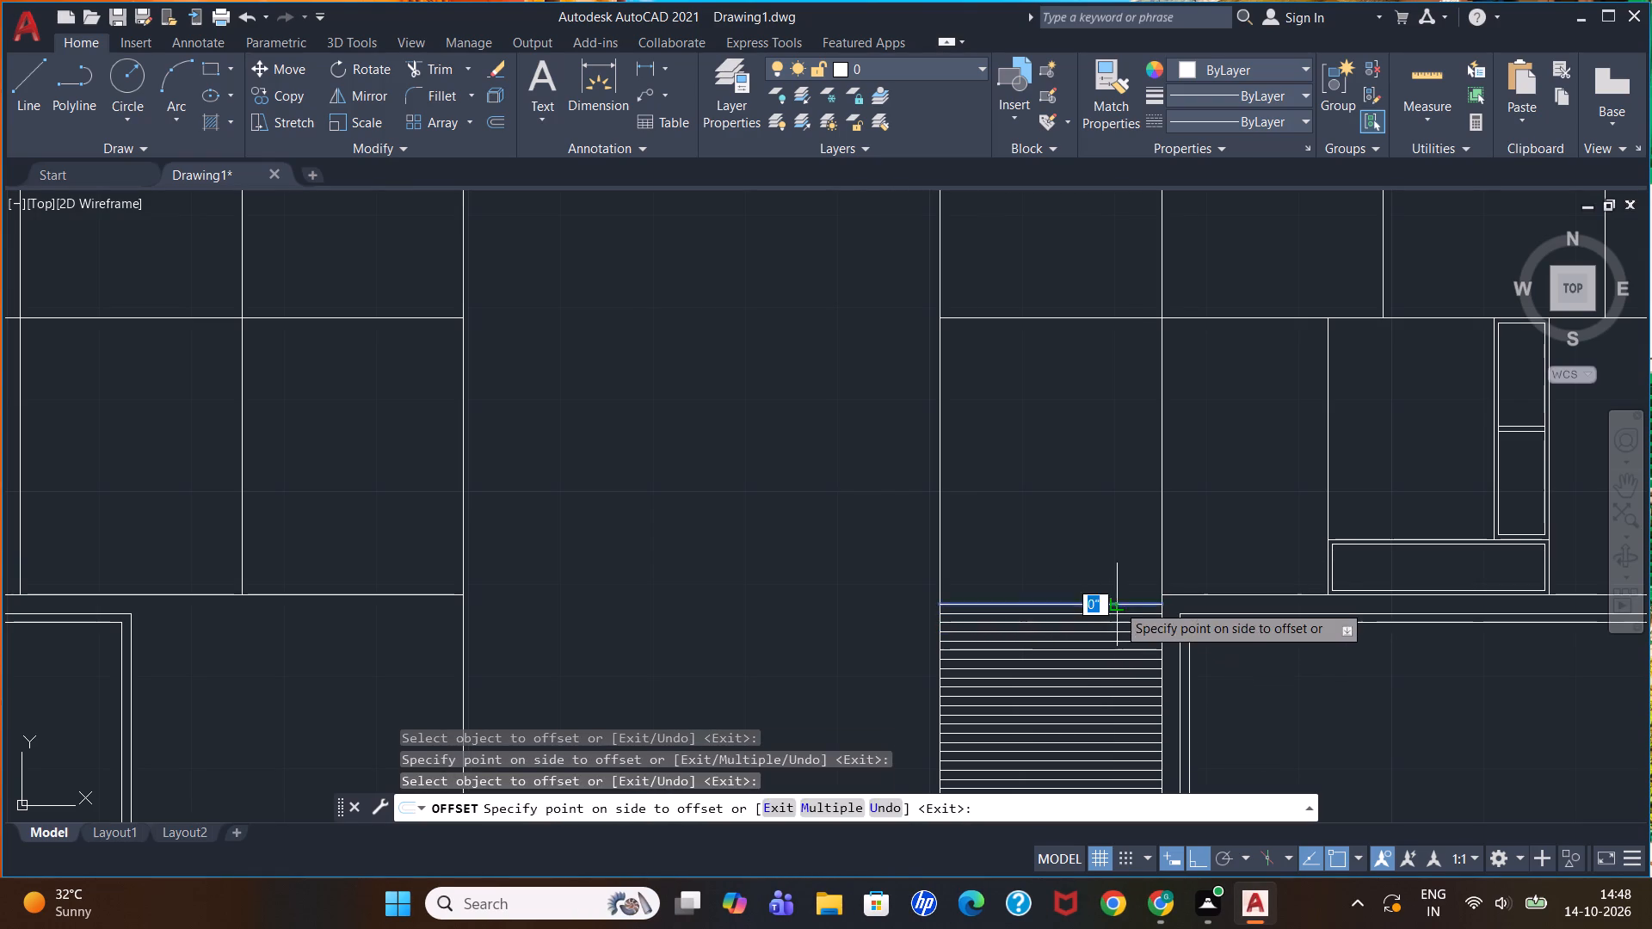
left_click(1121, 575)
left_click(1112, 591)
left_click(1116, 589)
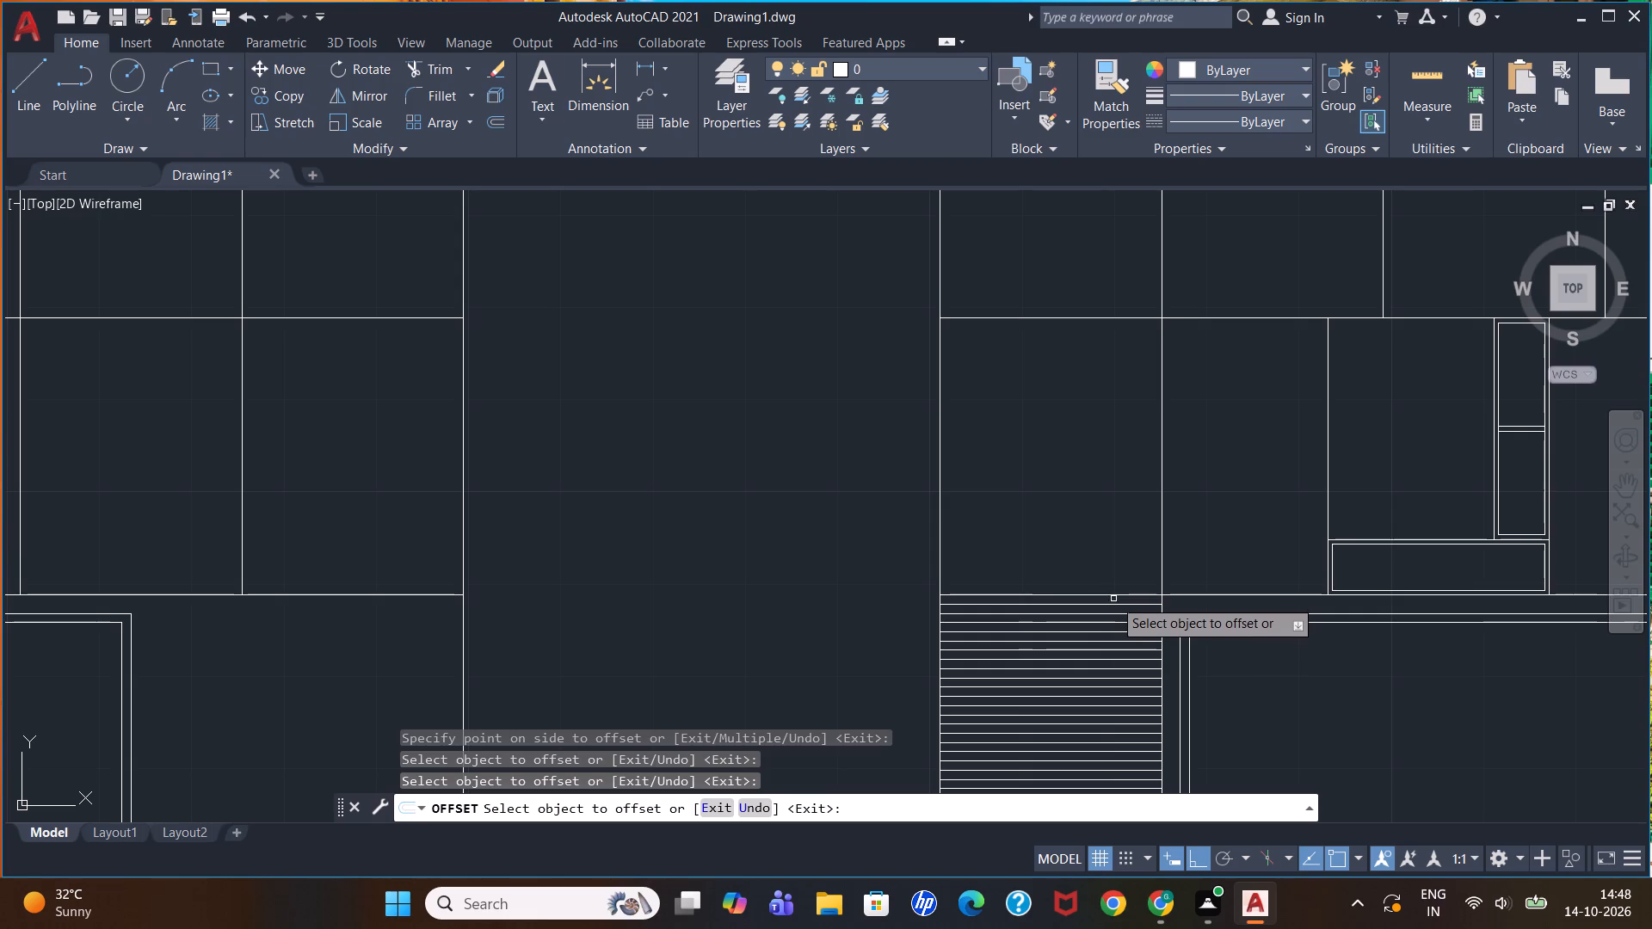
left_click(1121, 595)
left_click(1116, 578)
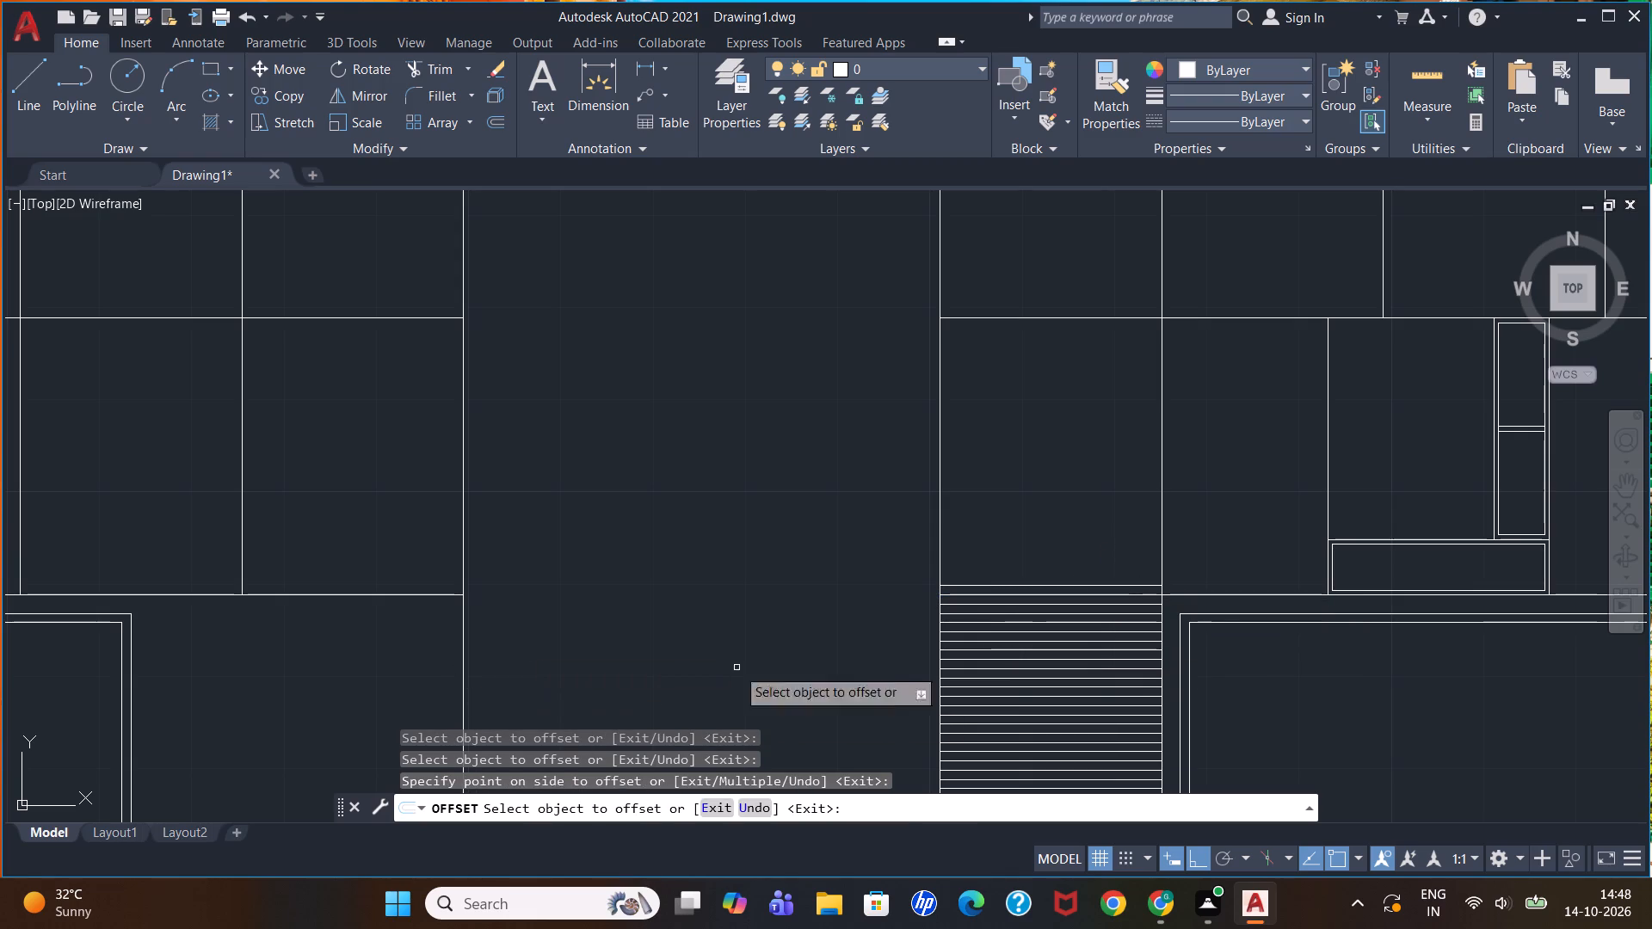
Add six horizontal lines at 1" spacing above the tall unit's stack, beside the adjoining open shelf compartment.
left_click(1034, 584)
left_click(1025, 538)
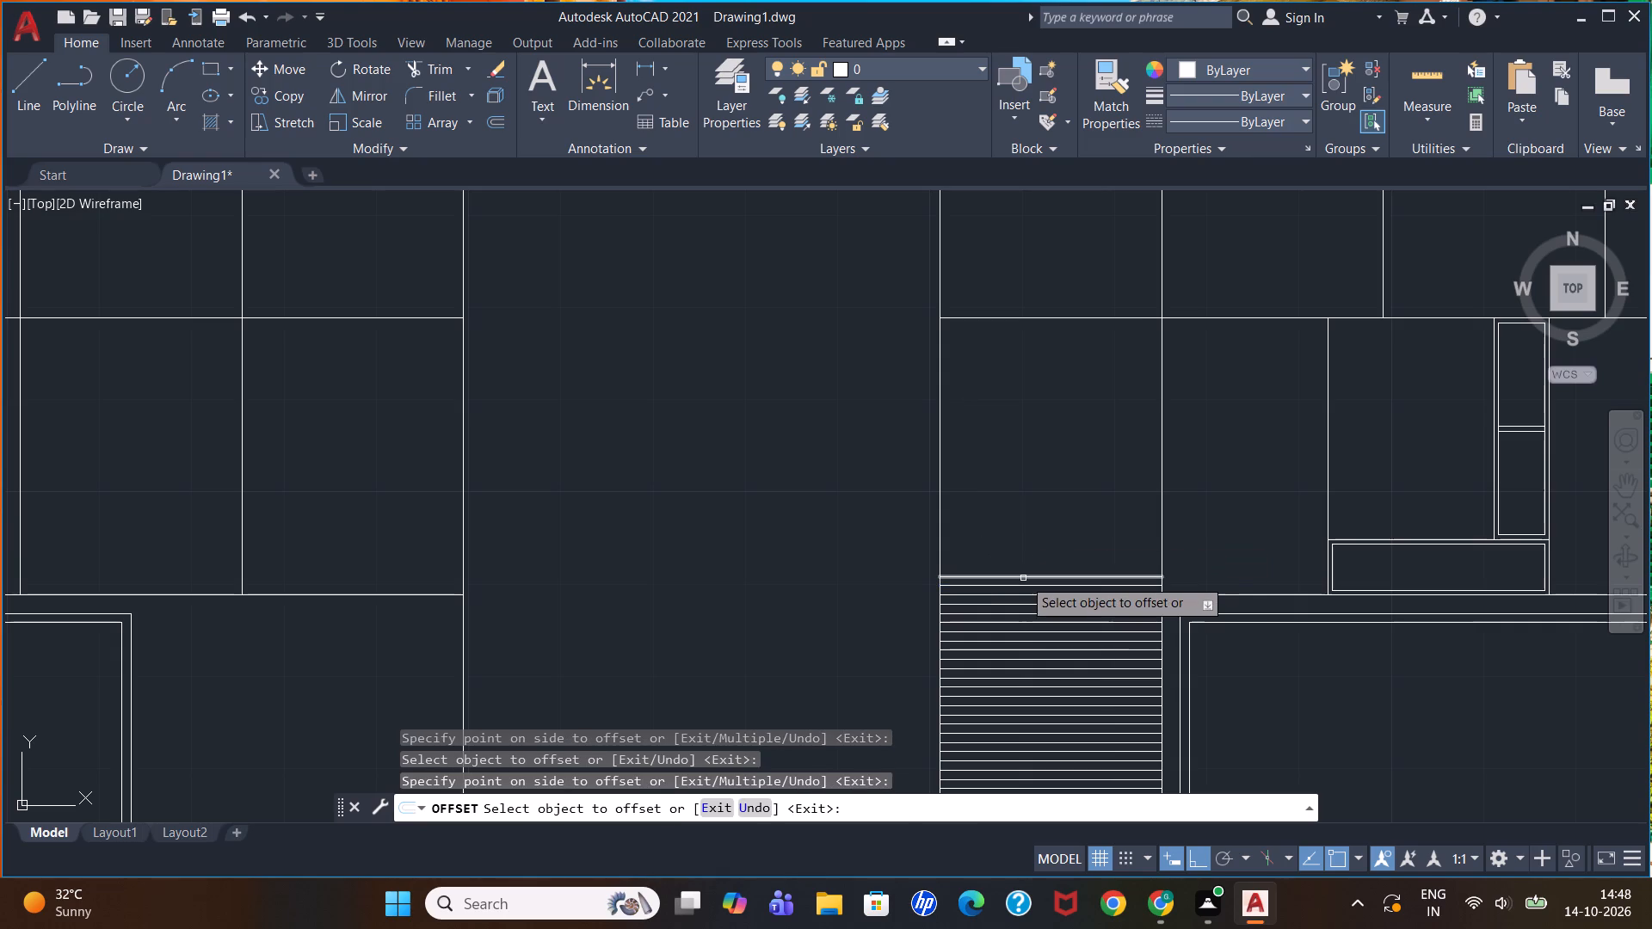
left_click(1023, 578)
left_click(1018, 525)
left_click(1026, 568)
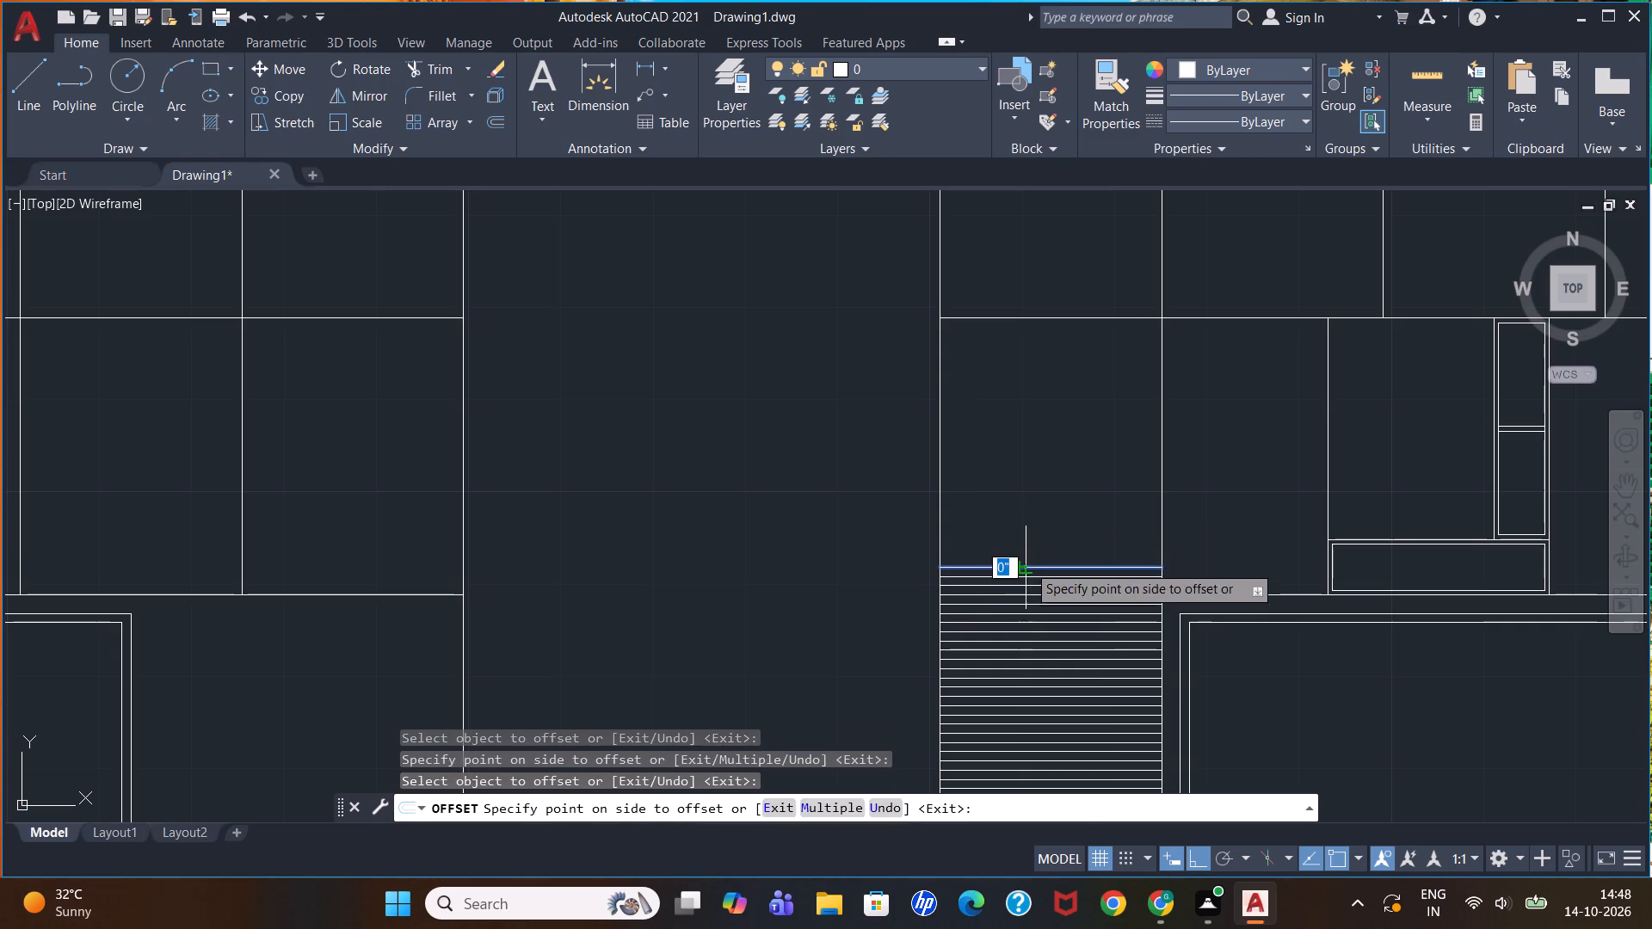
left_click(1047, 506)
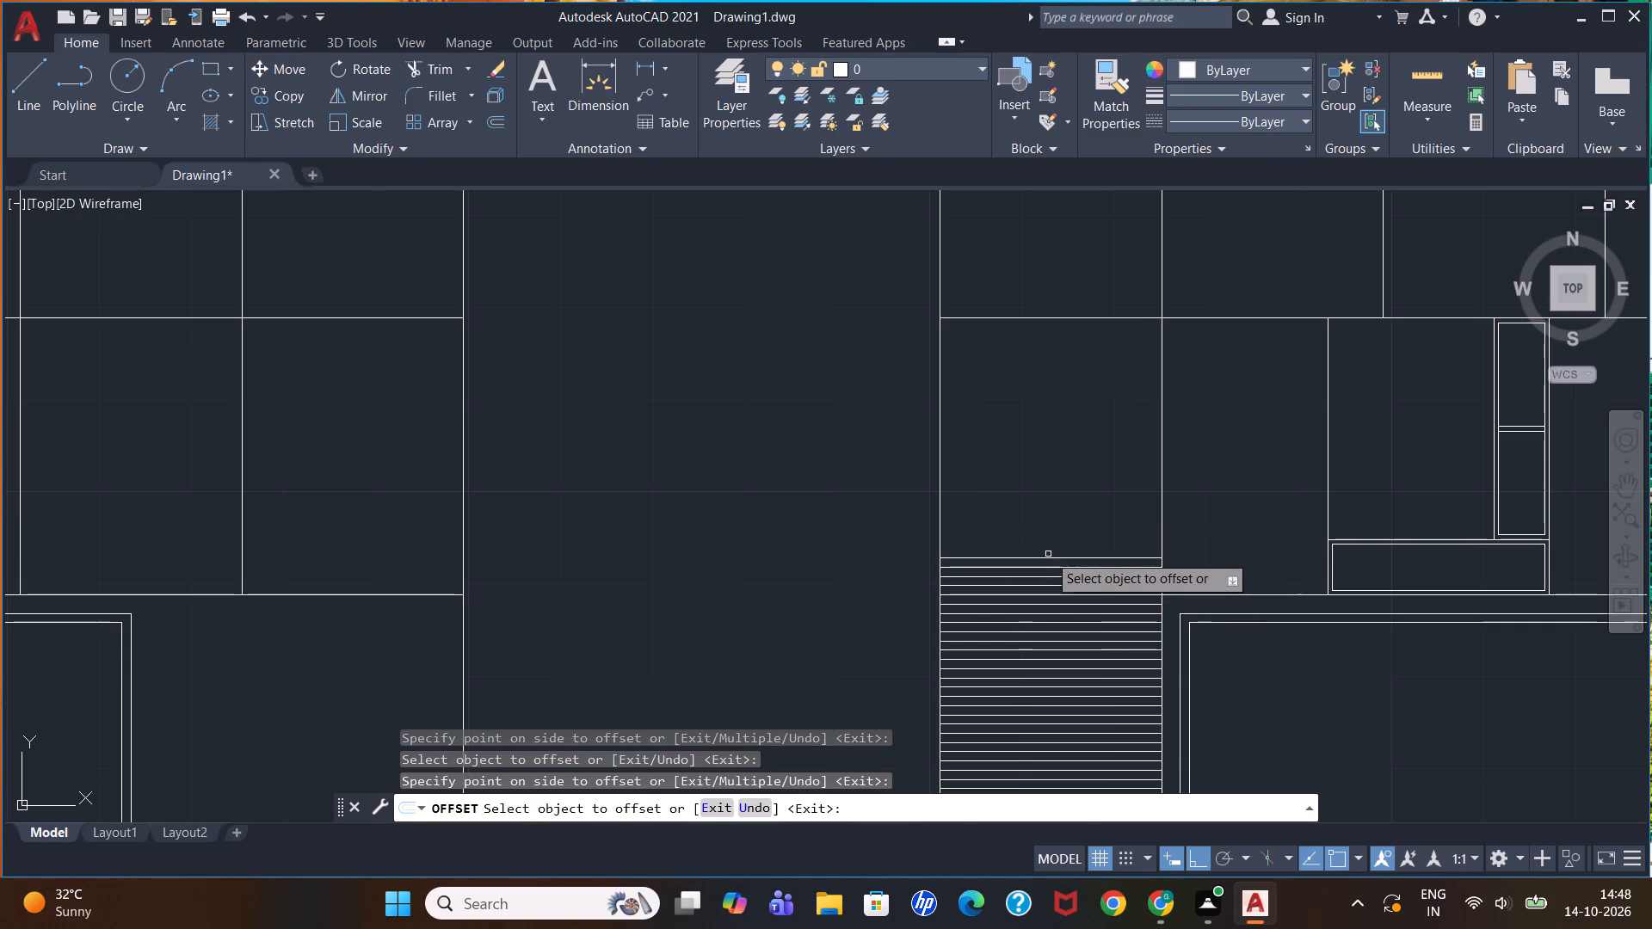
left_click(1051, 562)
left_click(1051, 529)
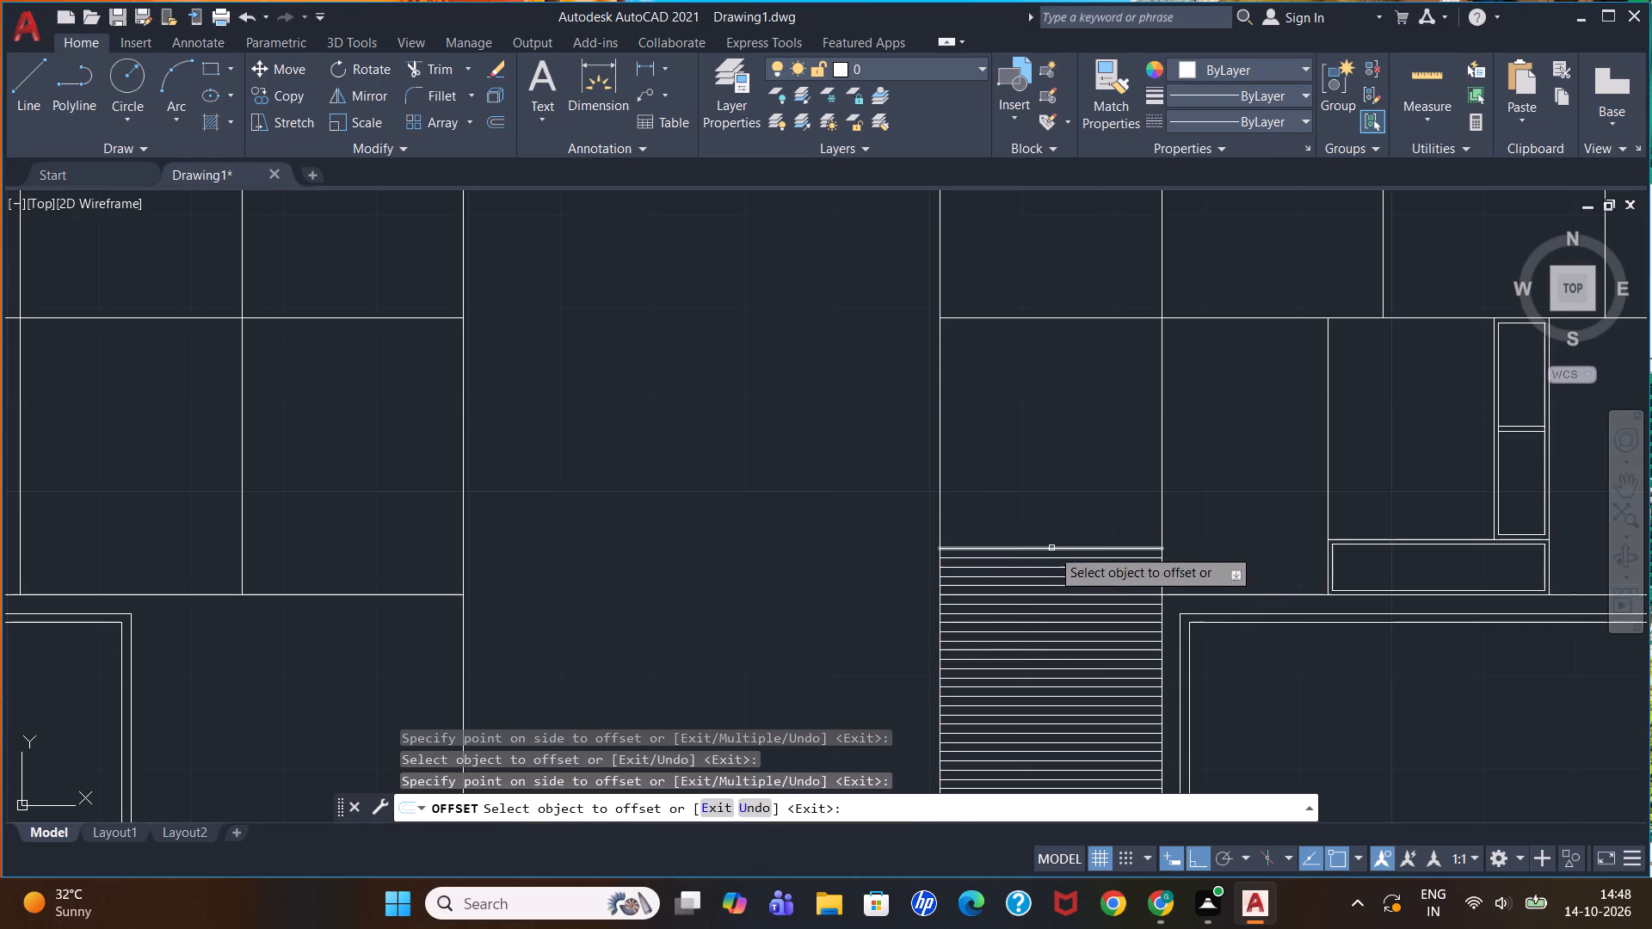
left_click(1051, 549)
left_click(1064, 497)
left_click(1066, 538)
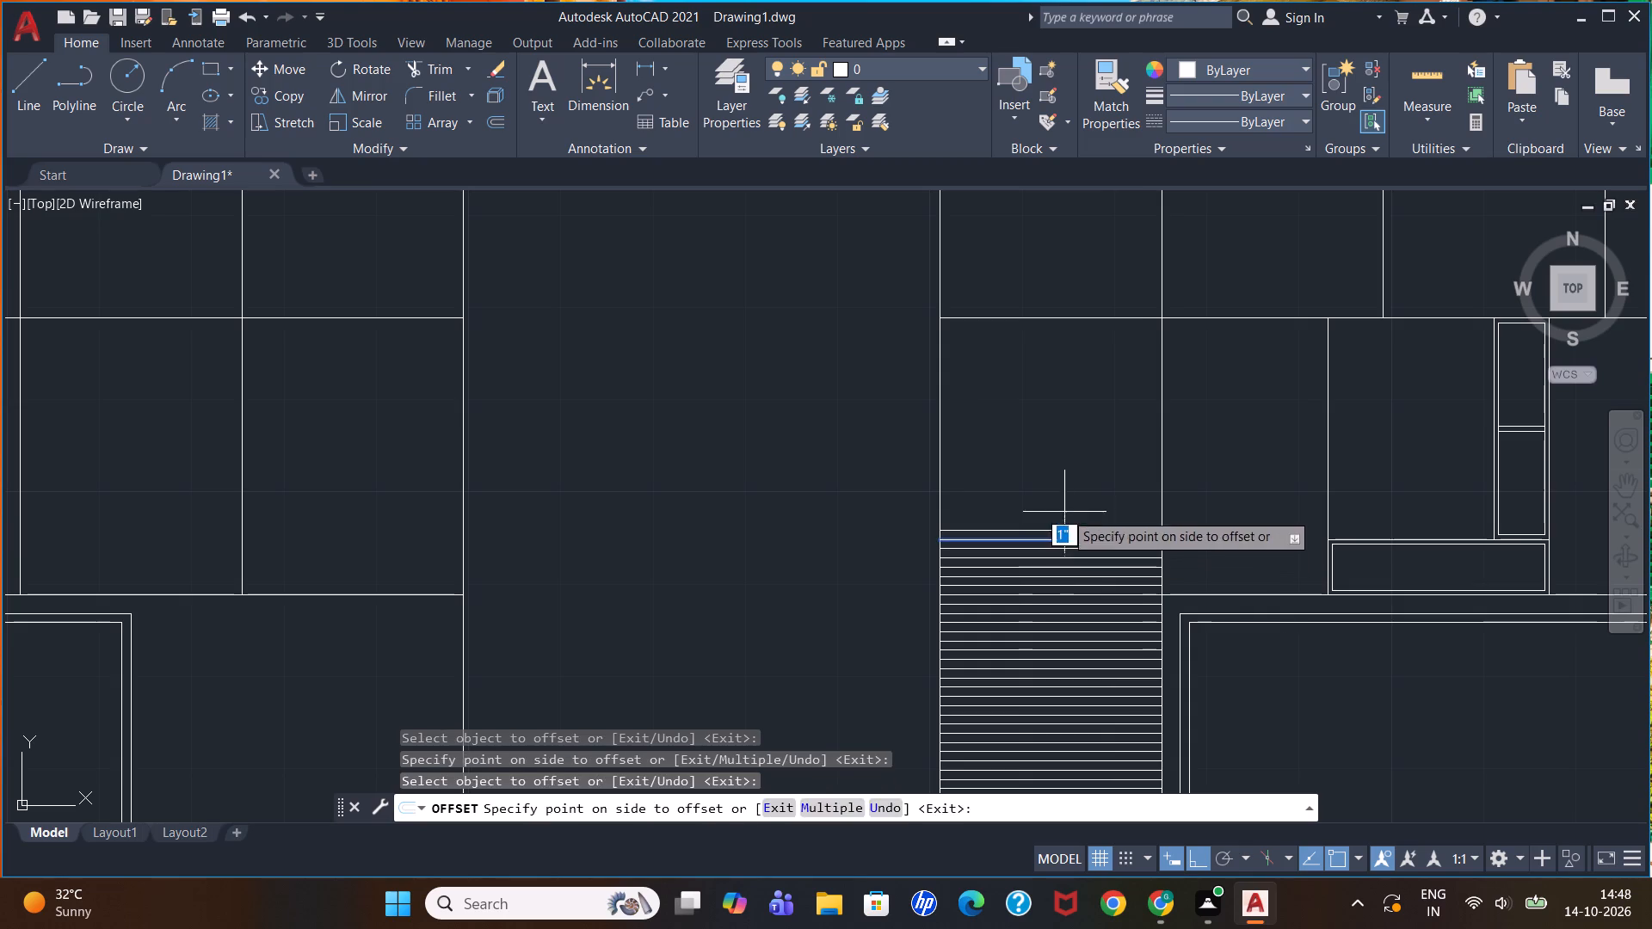
left_click(1065, 506)
Extend the tall unit's stack upward by five more horizontal lines offset 1" apart.
left_click(1065, 526)
left_click(1065, 532)
left_click(1077, 483)
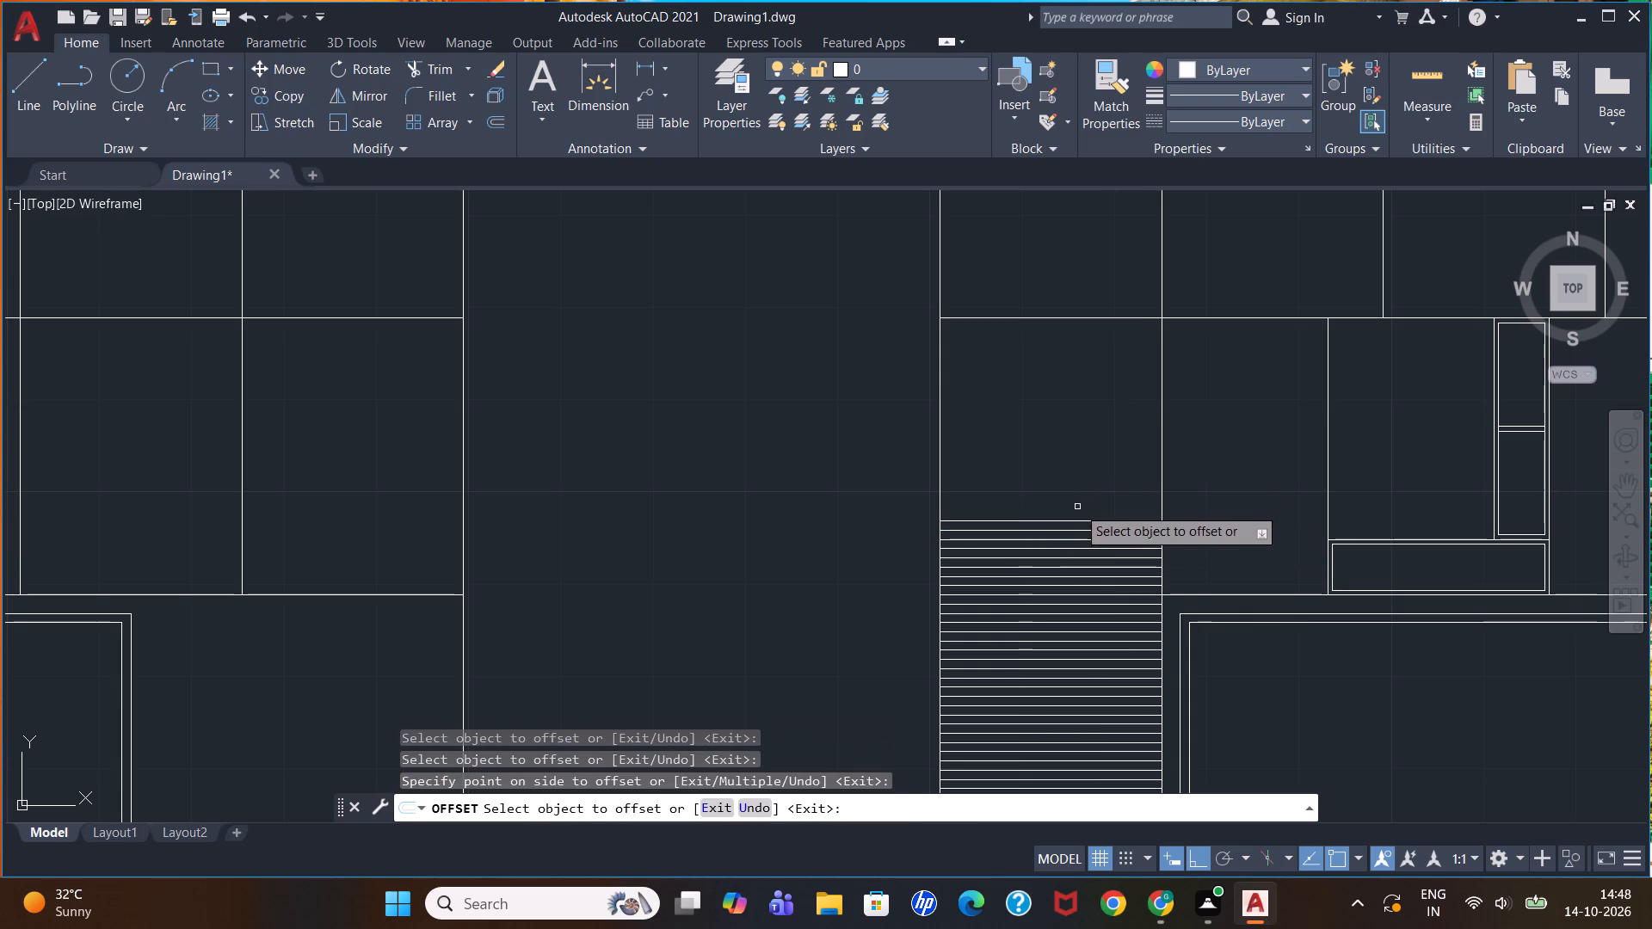
left_click(1073, 523)
left_click(1074, 493)
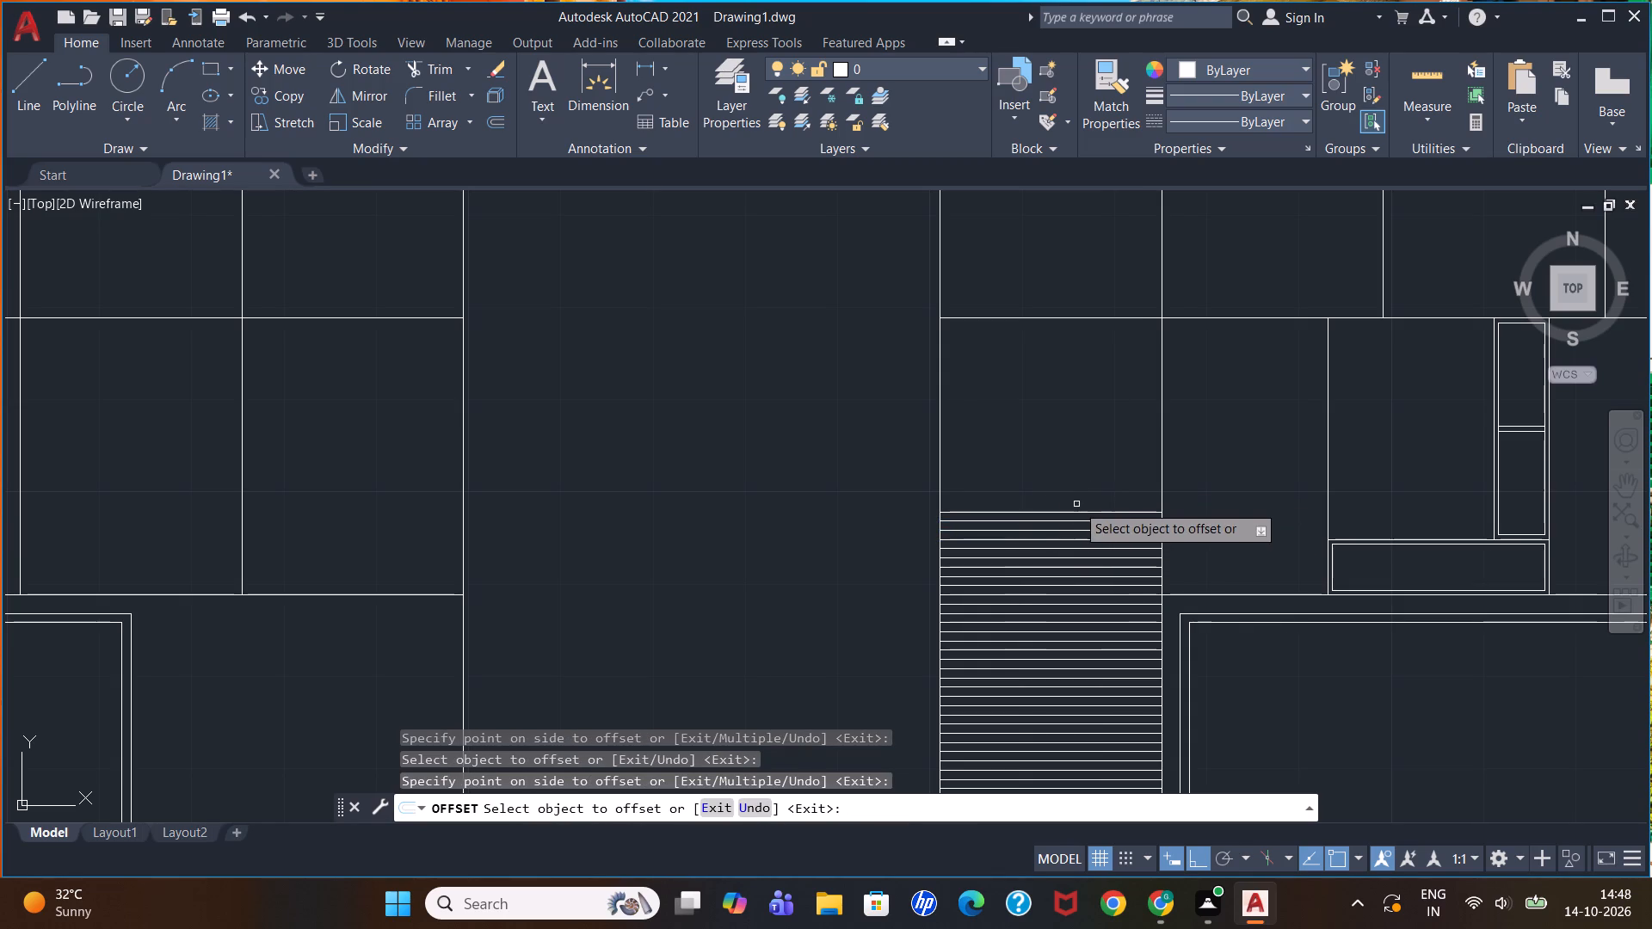
left_click(1078, 513)
left_click(1076, 487)
left_click(1076, 501)
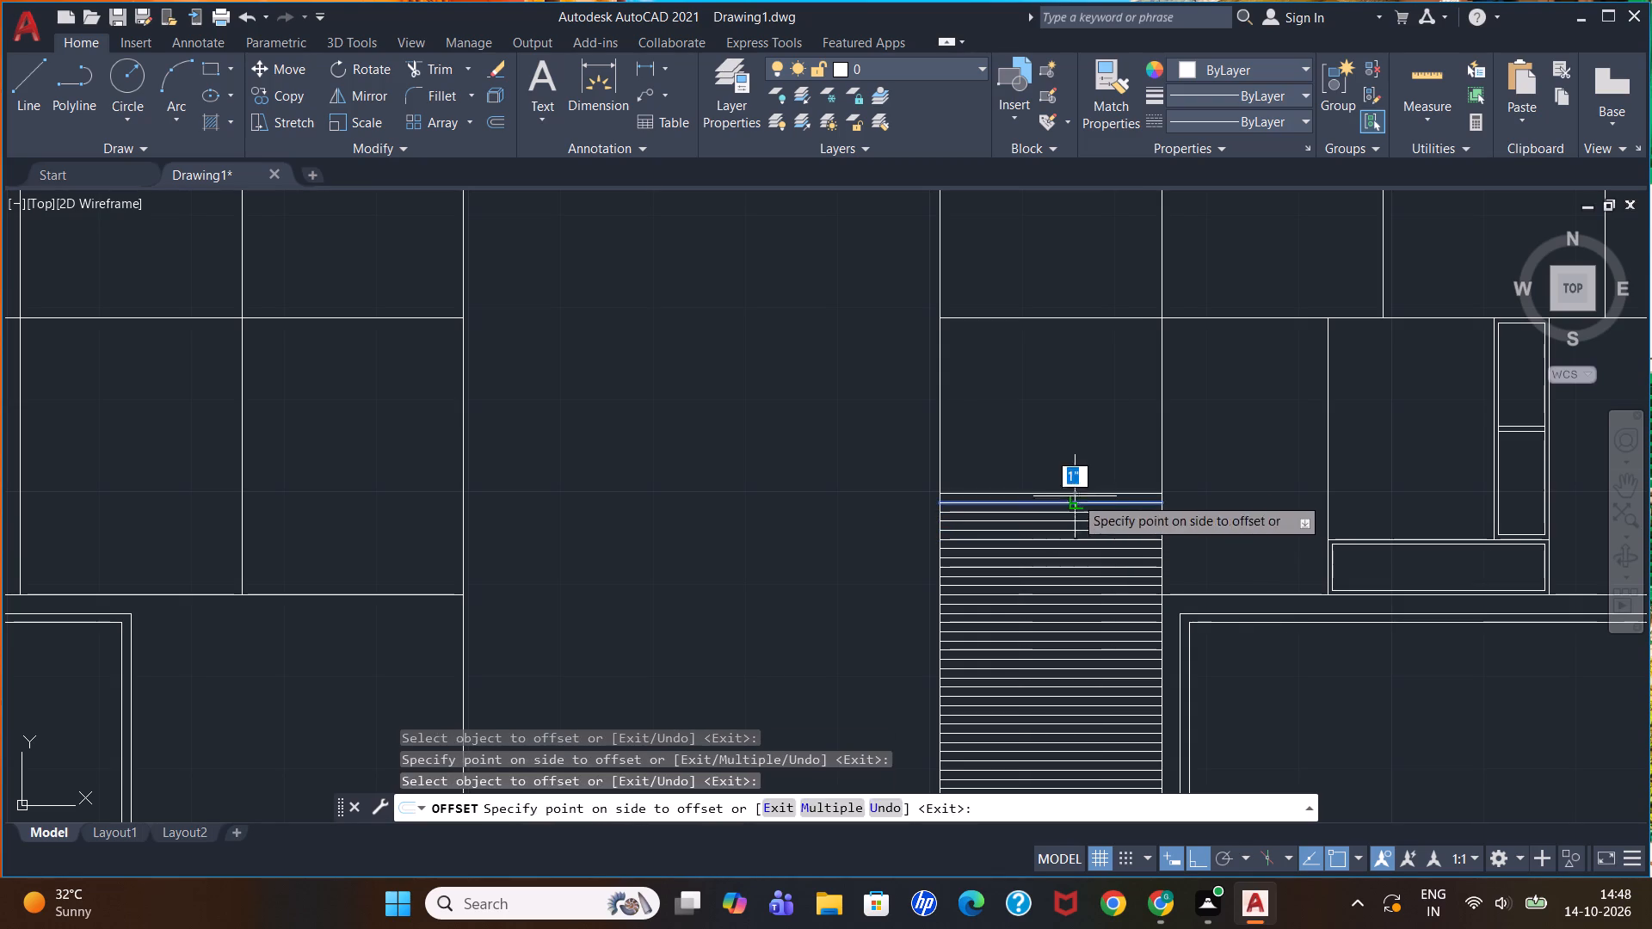
left_click(1075, 481)
left_click(1074, 491)
left_click(1076, 442)
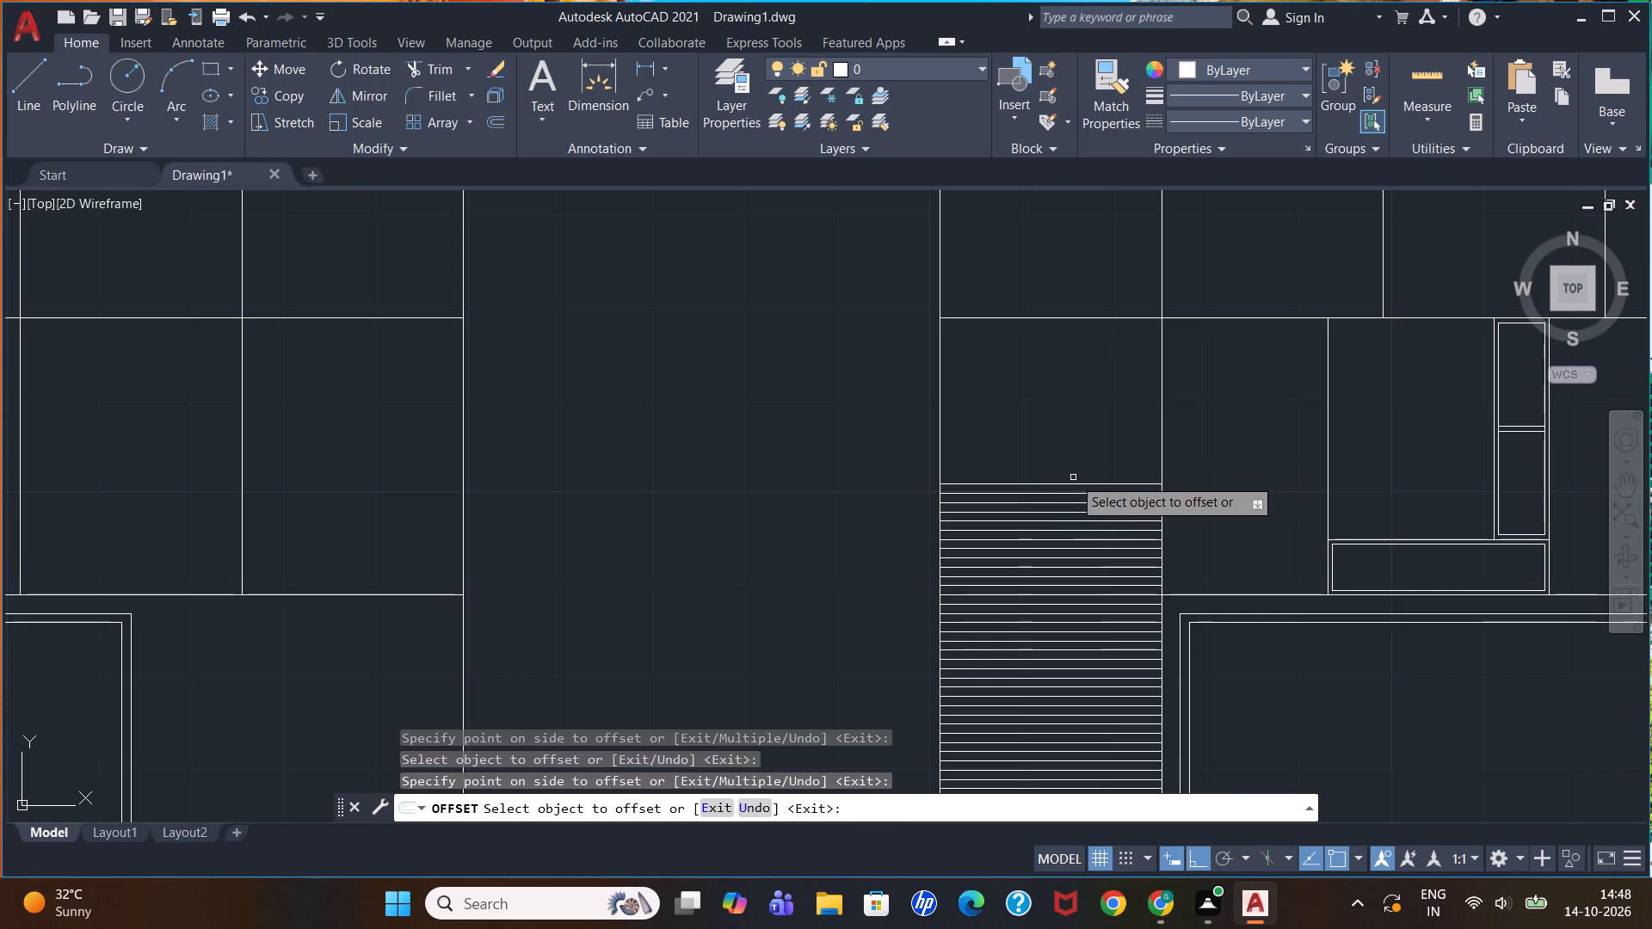
Add six more horizontal lines to the tall unit's stack, offsetting each topmost line upward by 1".
left_click(1070, 480)
left_click(1070, 482)
left_click(1072, 424)
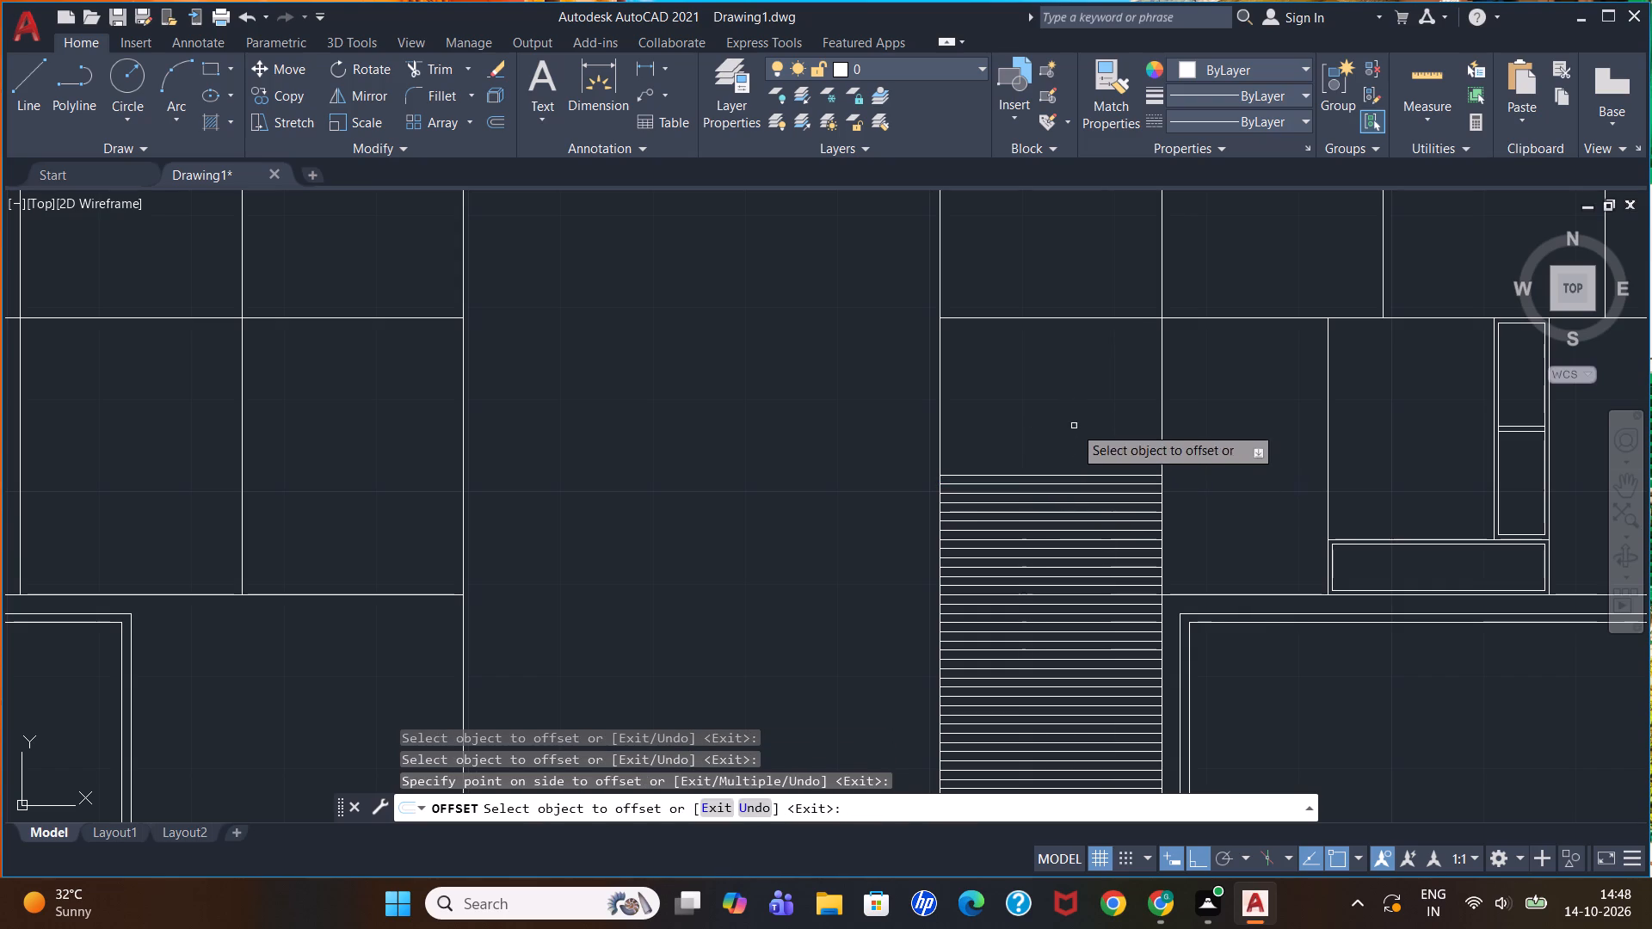
left_click(1079, 477)
left_click(1079, 443)
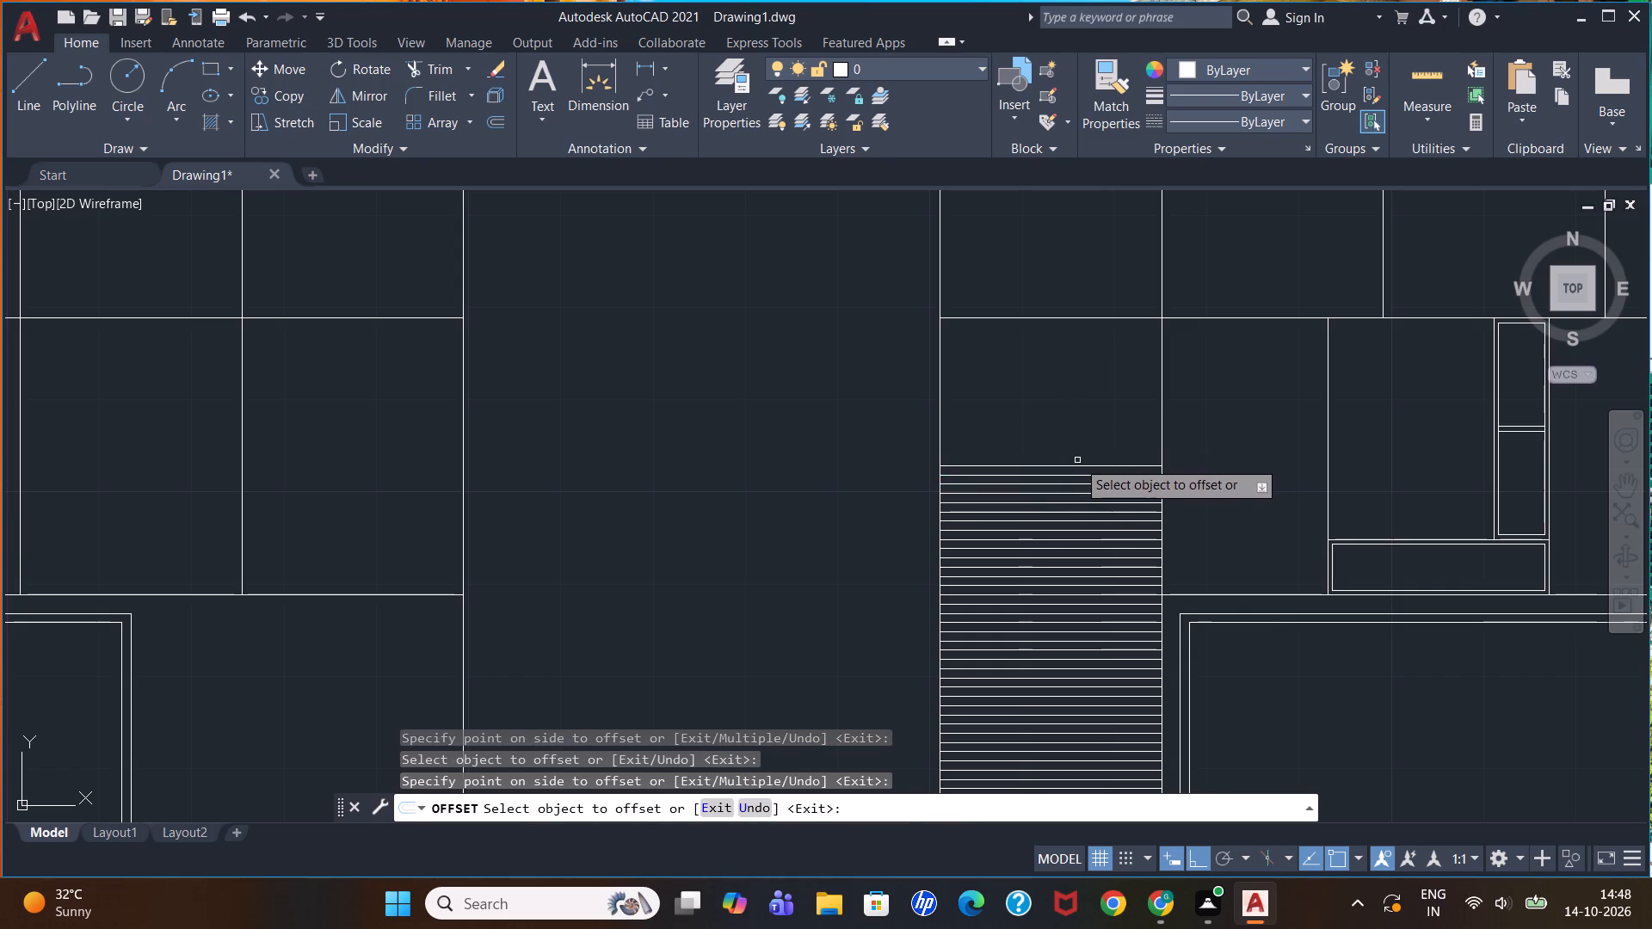
left_click(1077, 464)
left_click(1076, 431)
left_click(1077, 458)
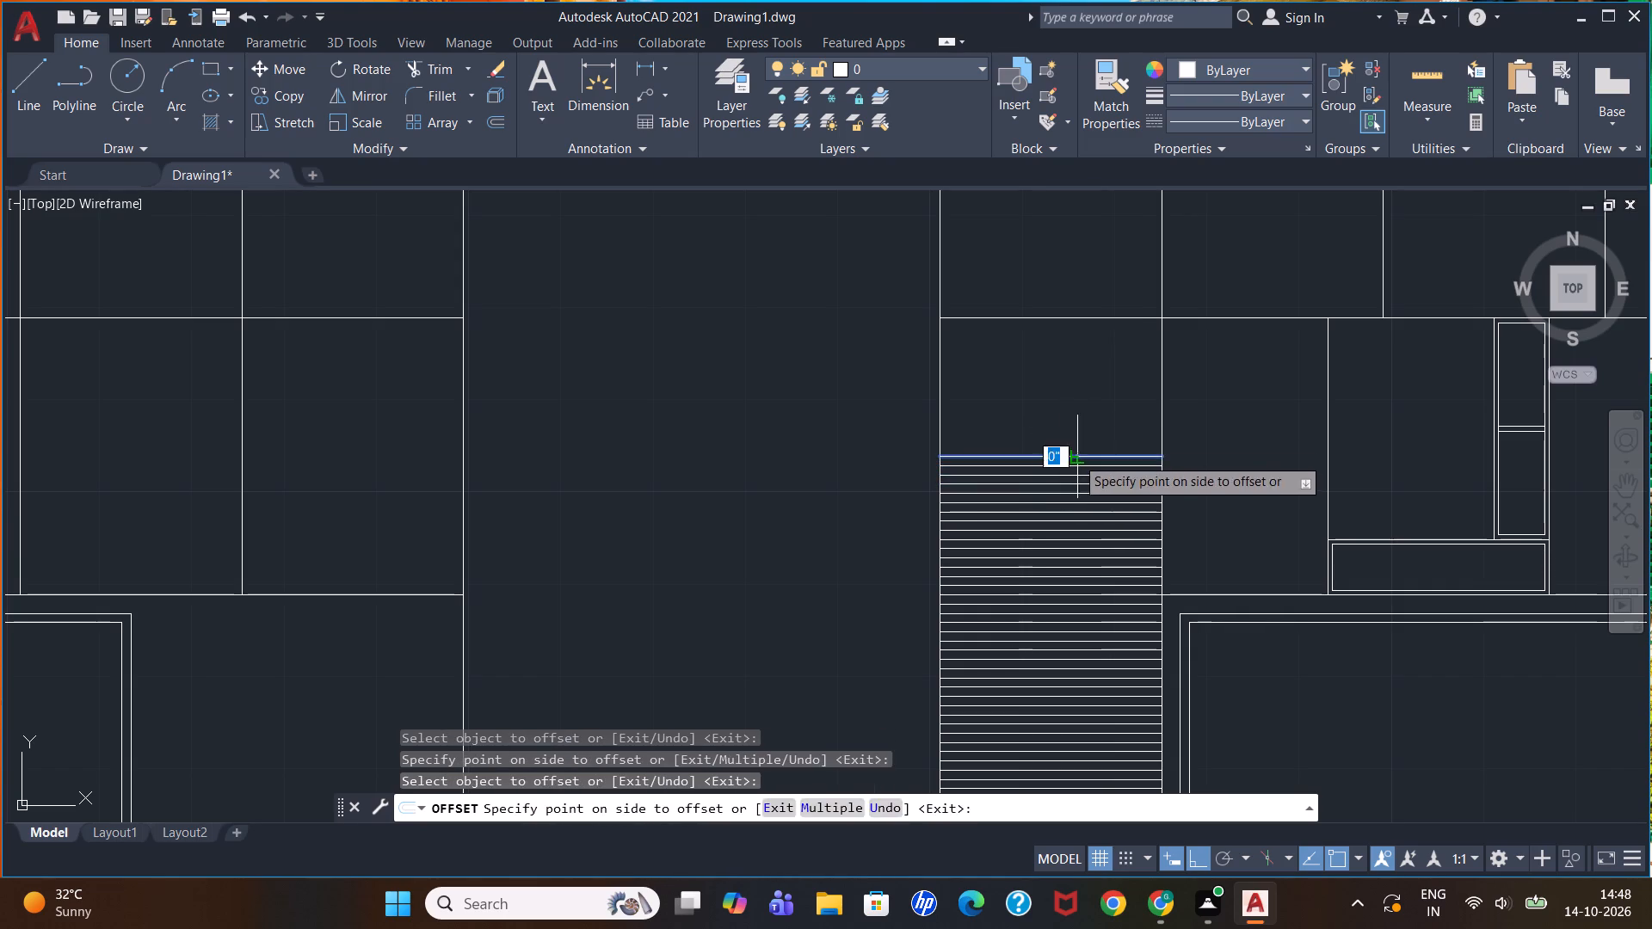
left_click(1076, 433)
left_click(1073, 449)
left_click(1075, 418)
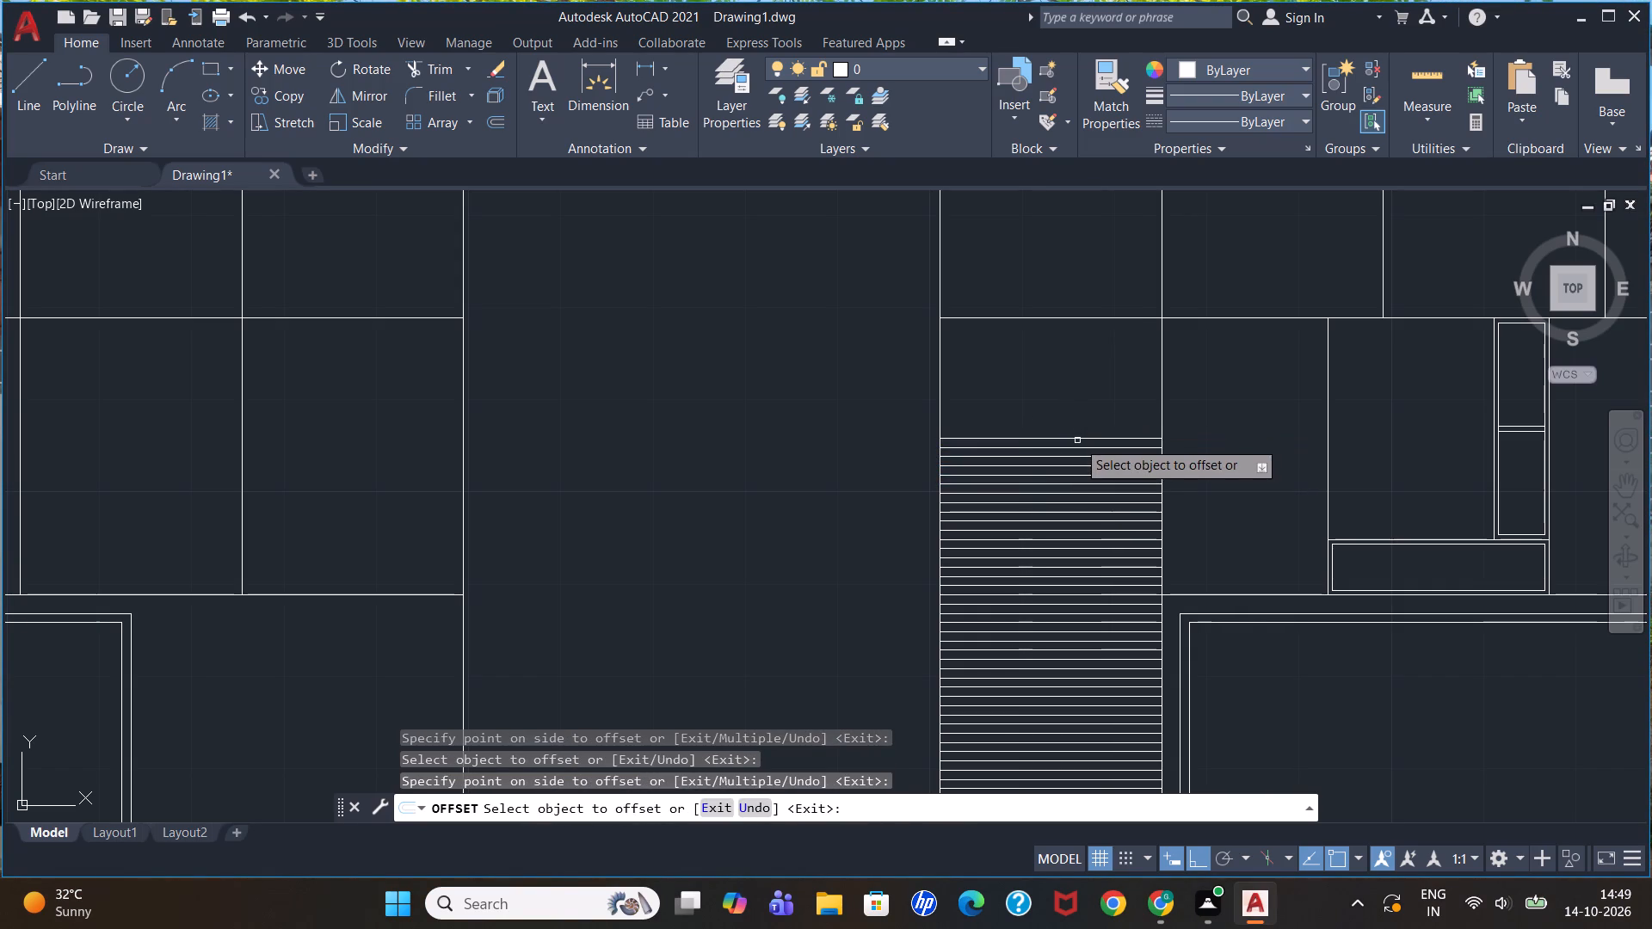
left_click(1077, 440)
left_click(1076, 414)
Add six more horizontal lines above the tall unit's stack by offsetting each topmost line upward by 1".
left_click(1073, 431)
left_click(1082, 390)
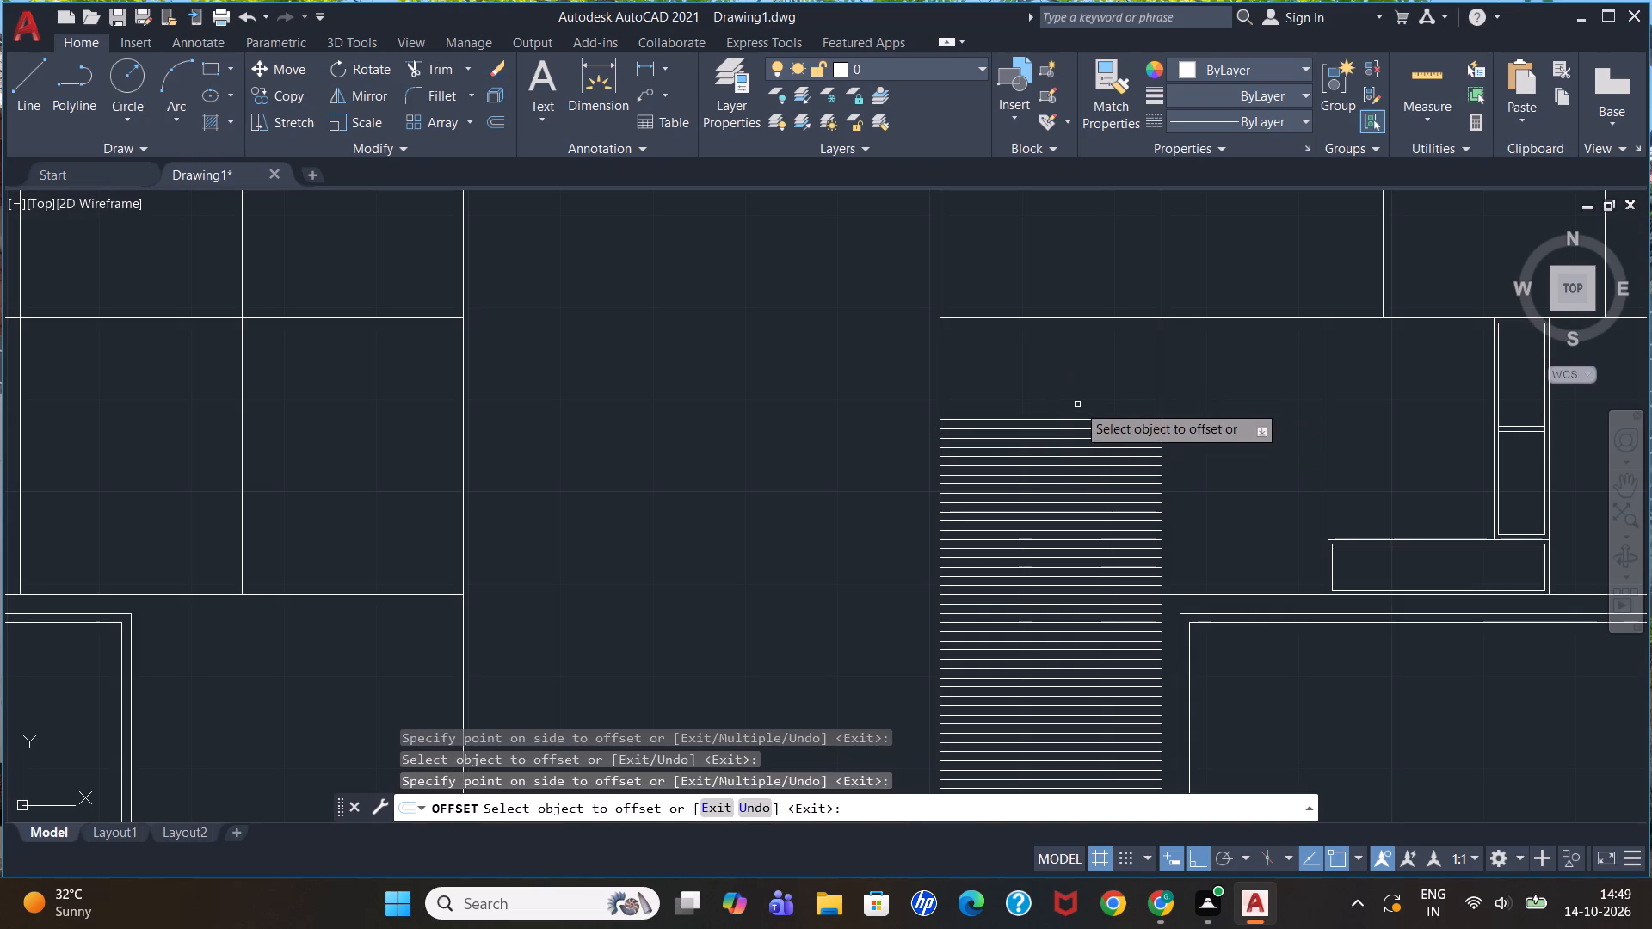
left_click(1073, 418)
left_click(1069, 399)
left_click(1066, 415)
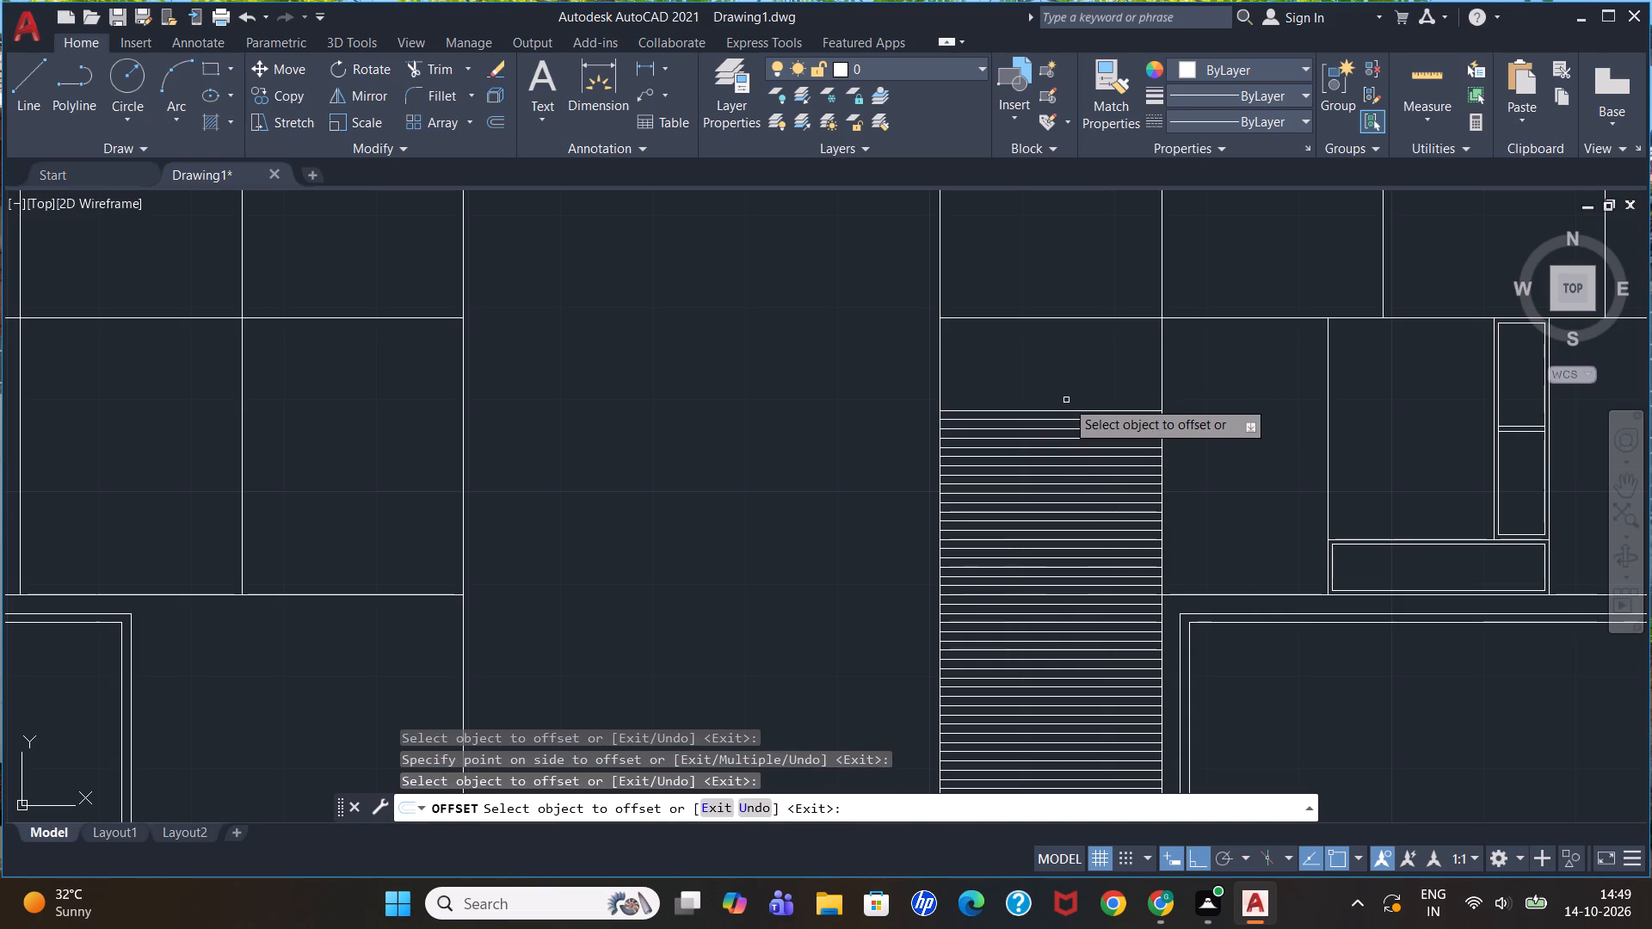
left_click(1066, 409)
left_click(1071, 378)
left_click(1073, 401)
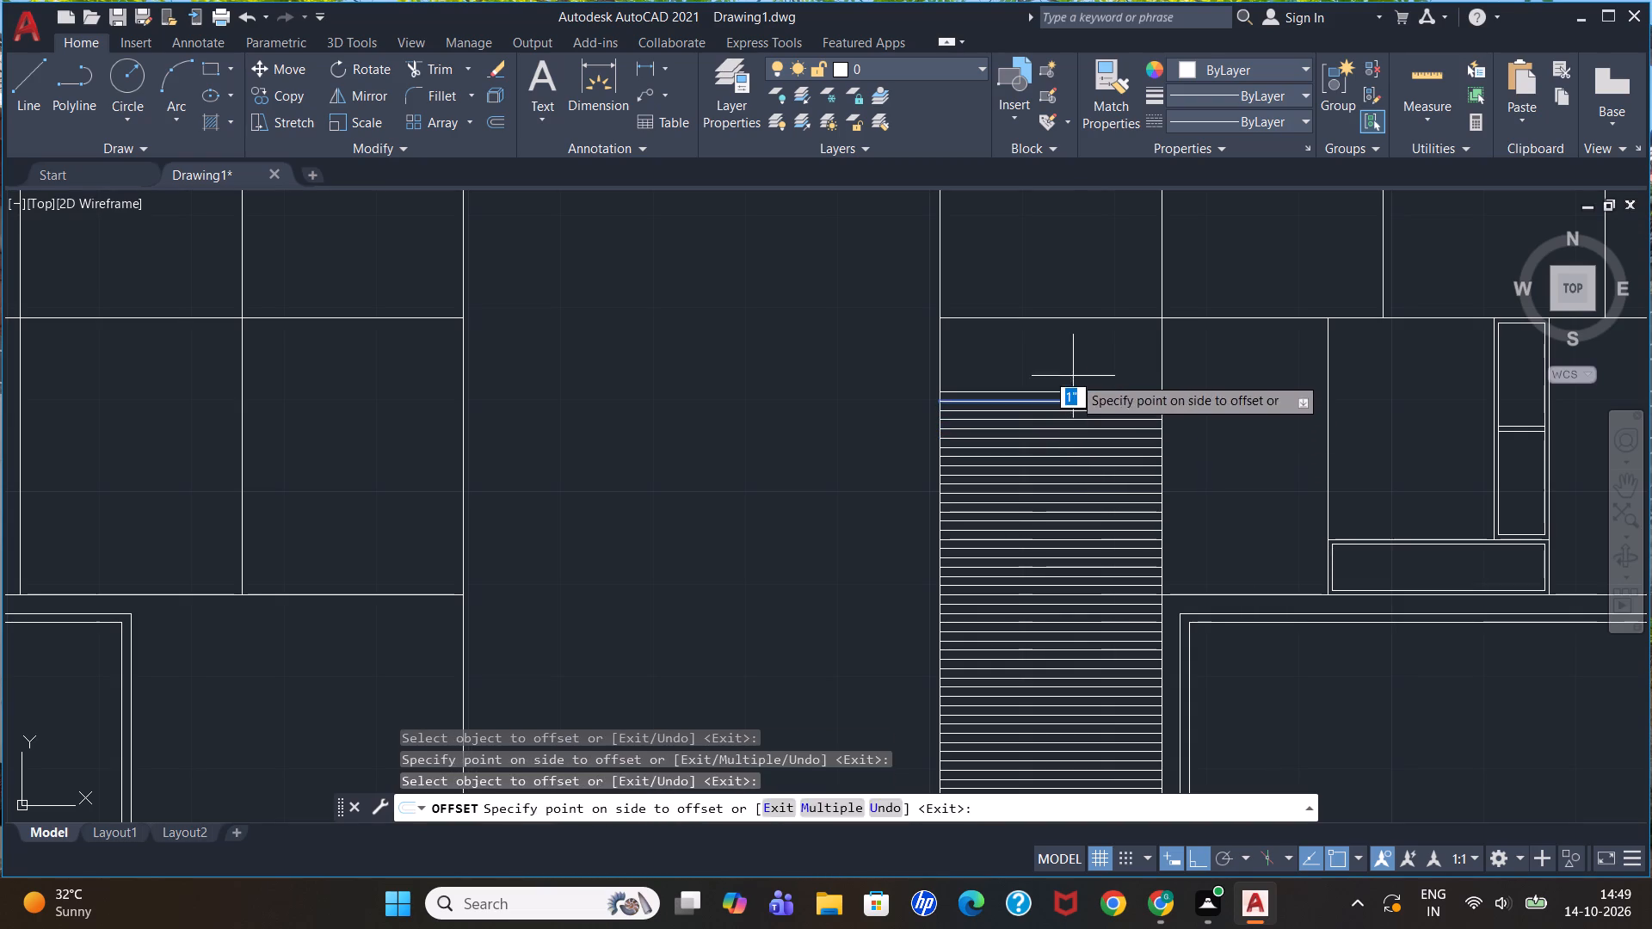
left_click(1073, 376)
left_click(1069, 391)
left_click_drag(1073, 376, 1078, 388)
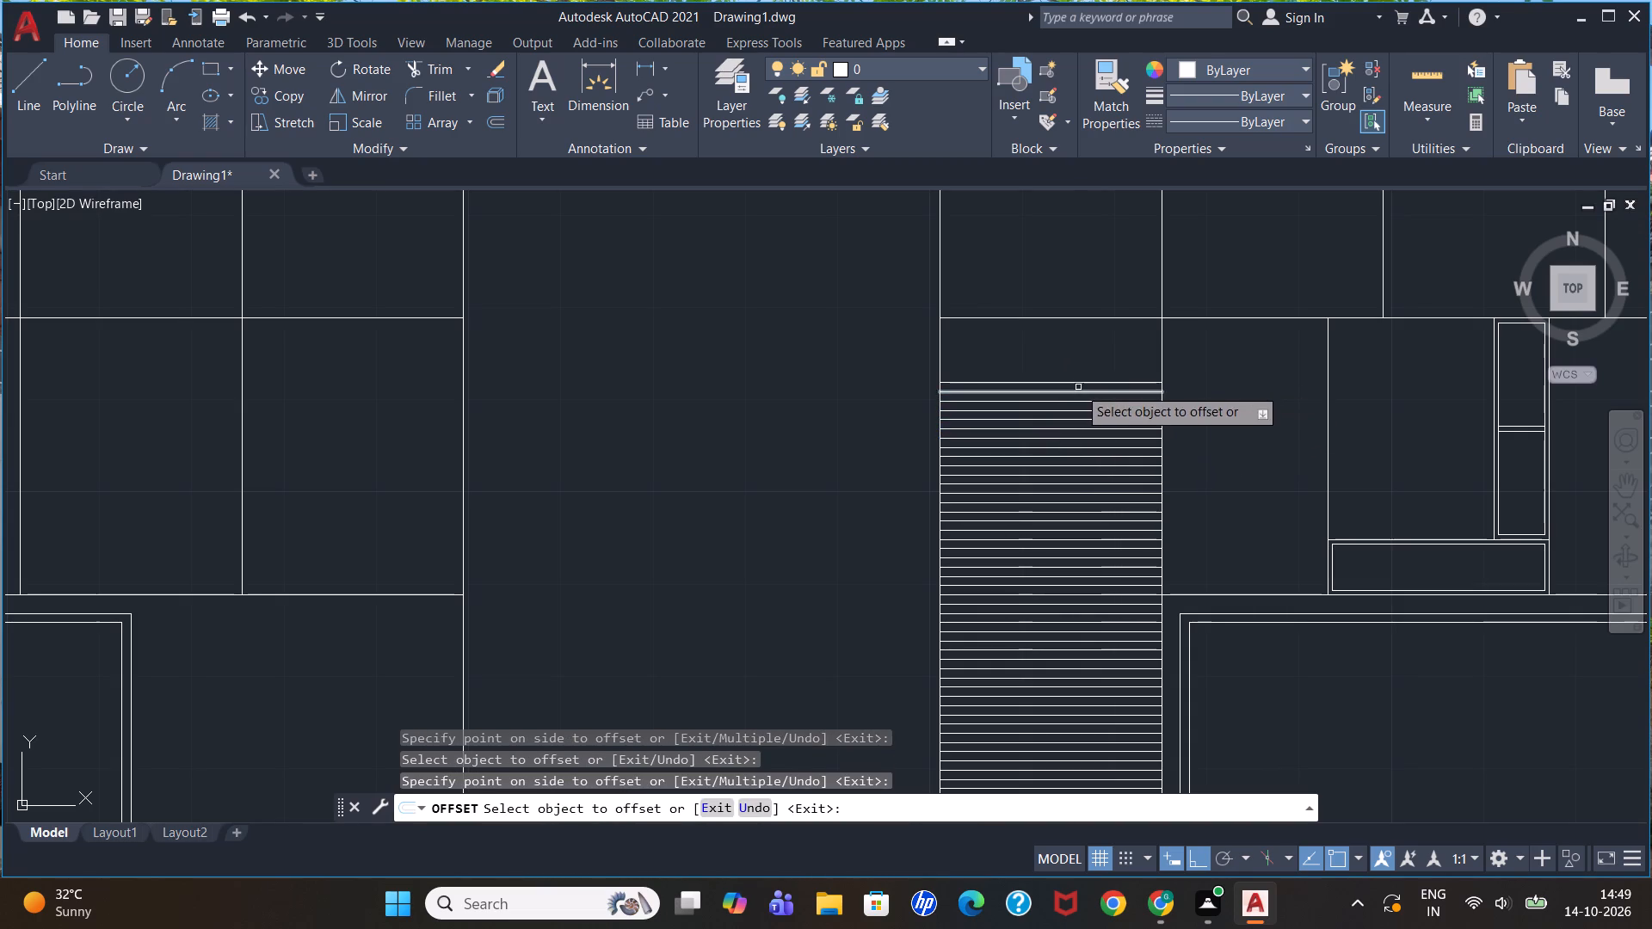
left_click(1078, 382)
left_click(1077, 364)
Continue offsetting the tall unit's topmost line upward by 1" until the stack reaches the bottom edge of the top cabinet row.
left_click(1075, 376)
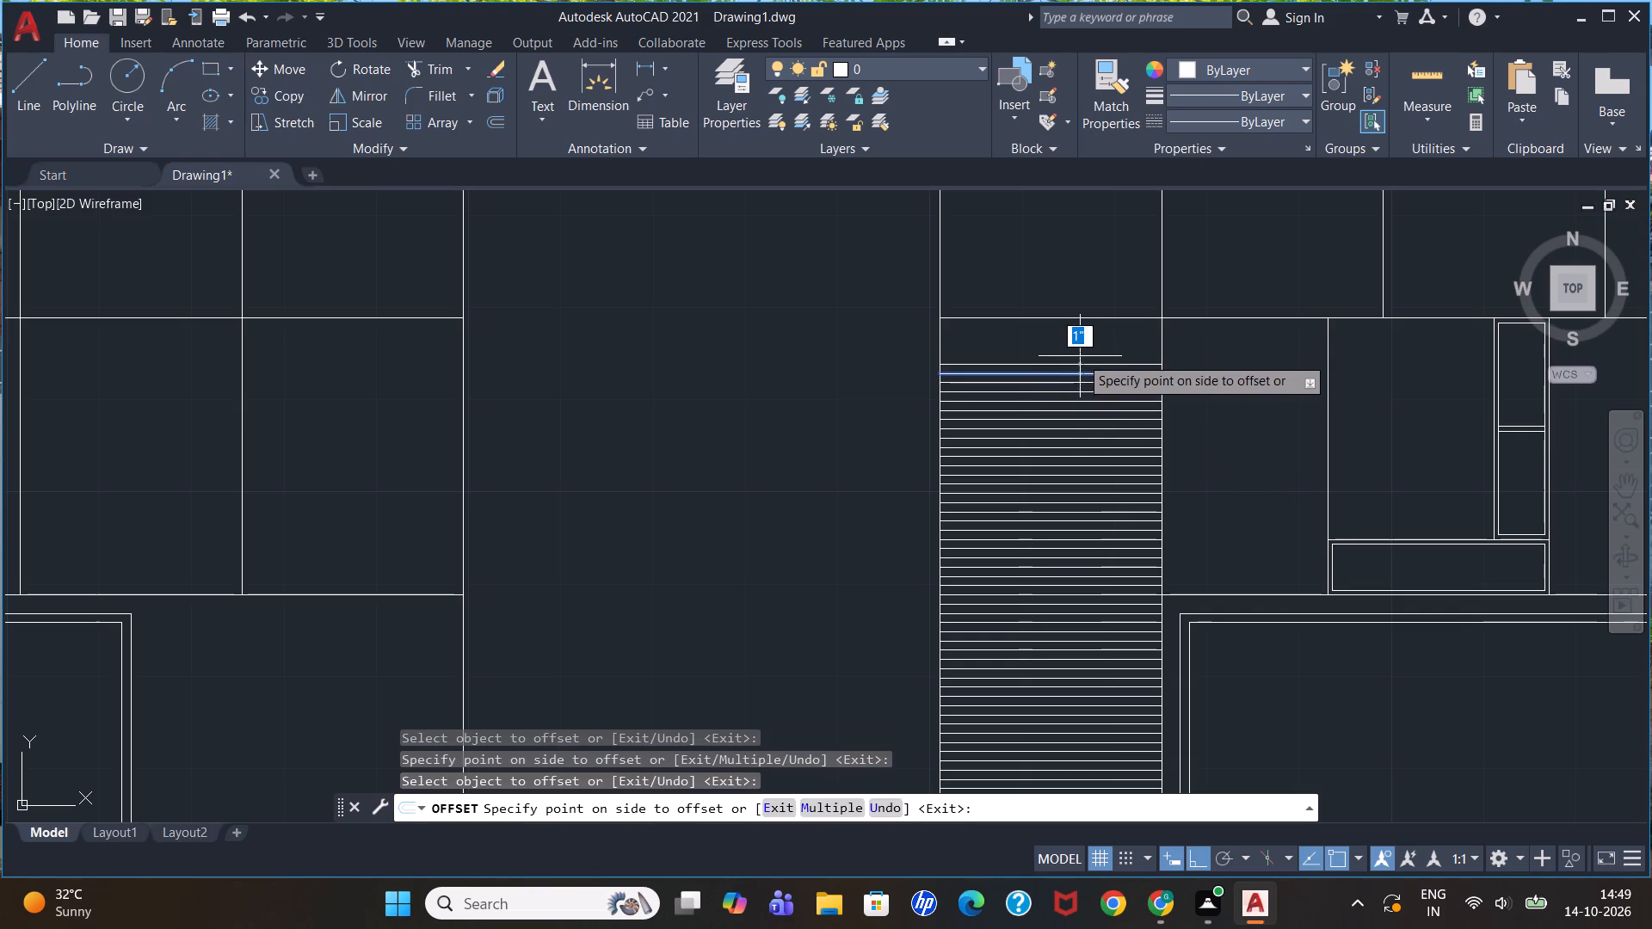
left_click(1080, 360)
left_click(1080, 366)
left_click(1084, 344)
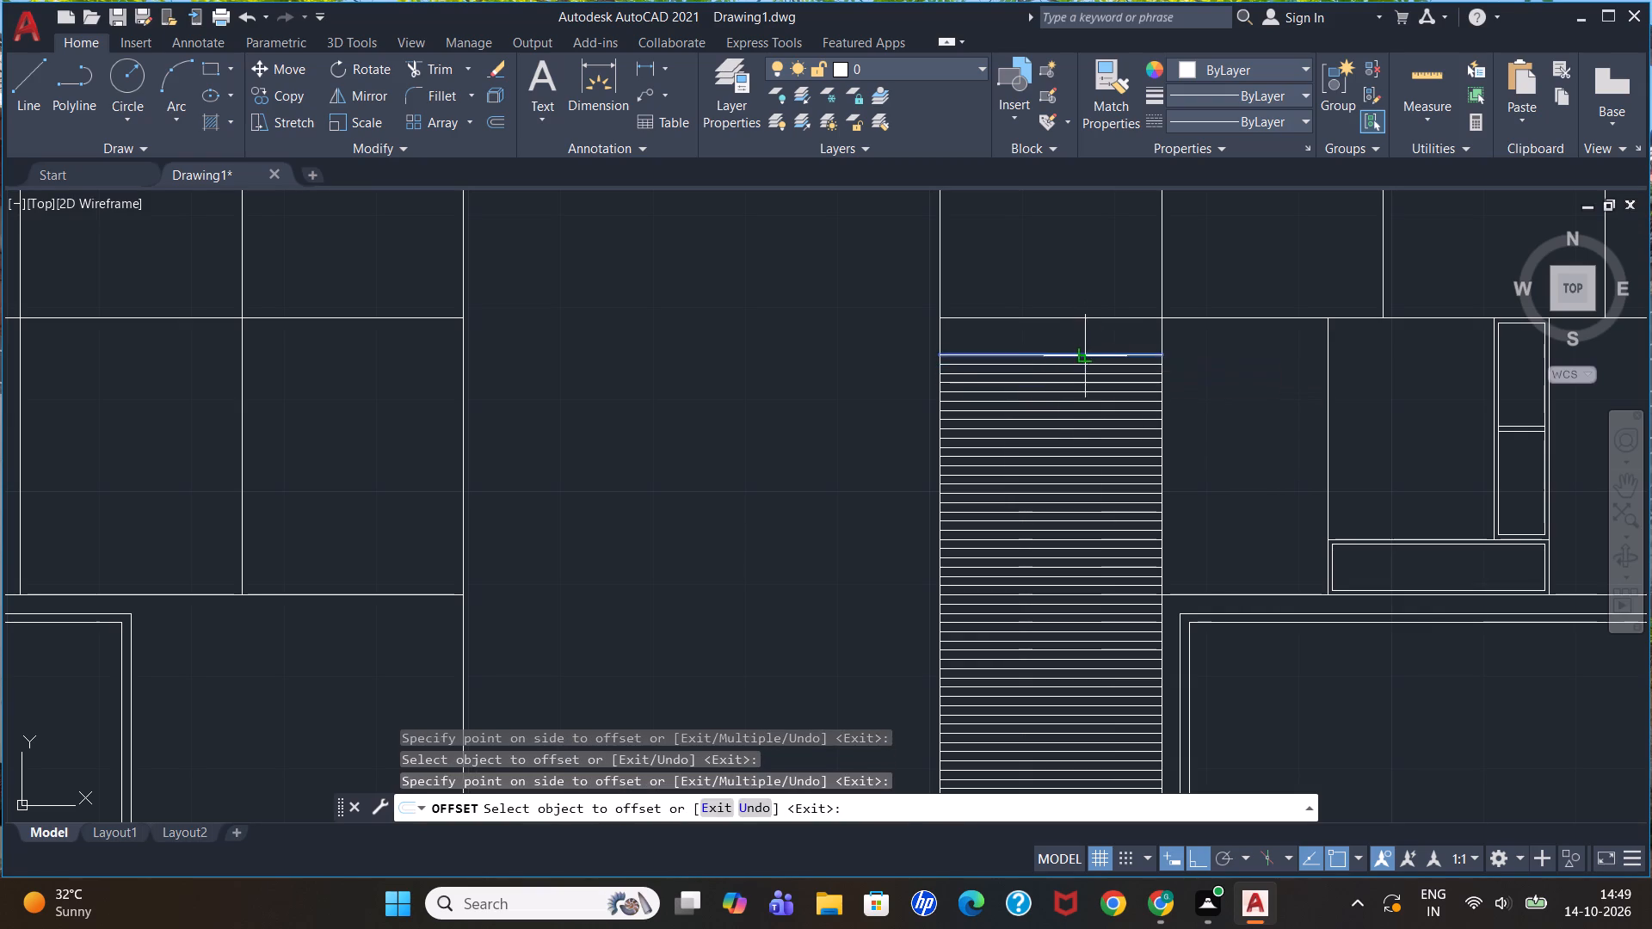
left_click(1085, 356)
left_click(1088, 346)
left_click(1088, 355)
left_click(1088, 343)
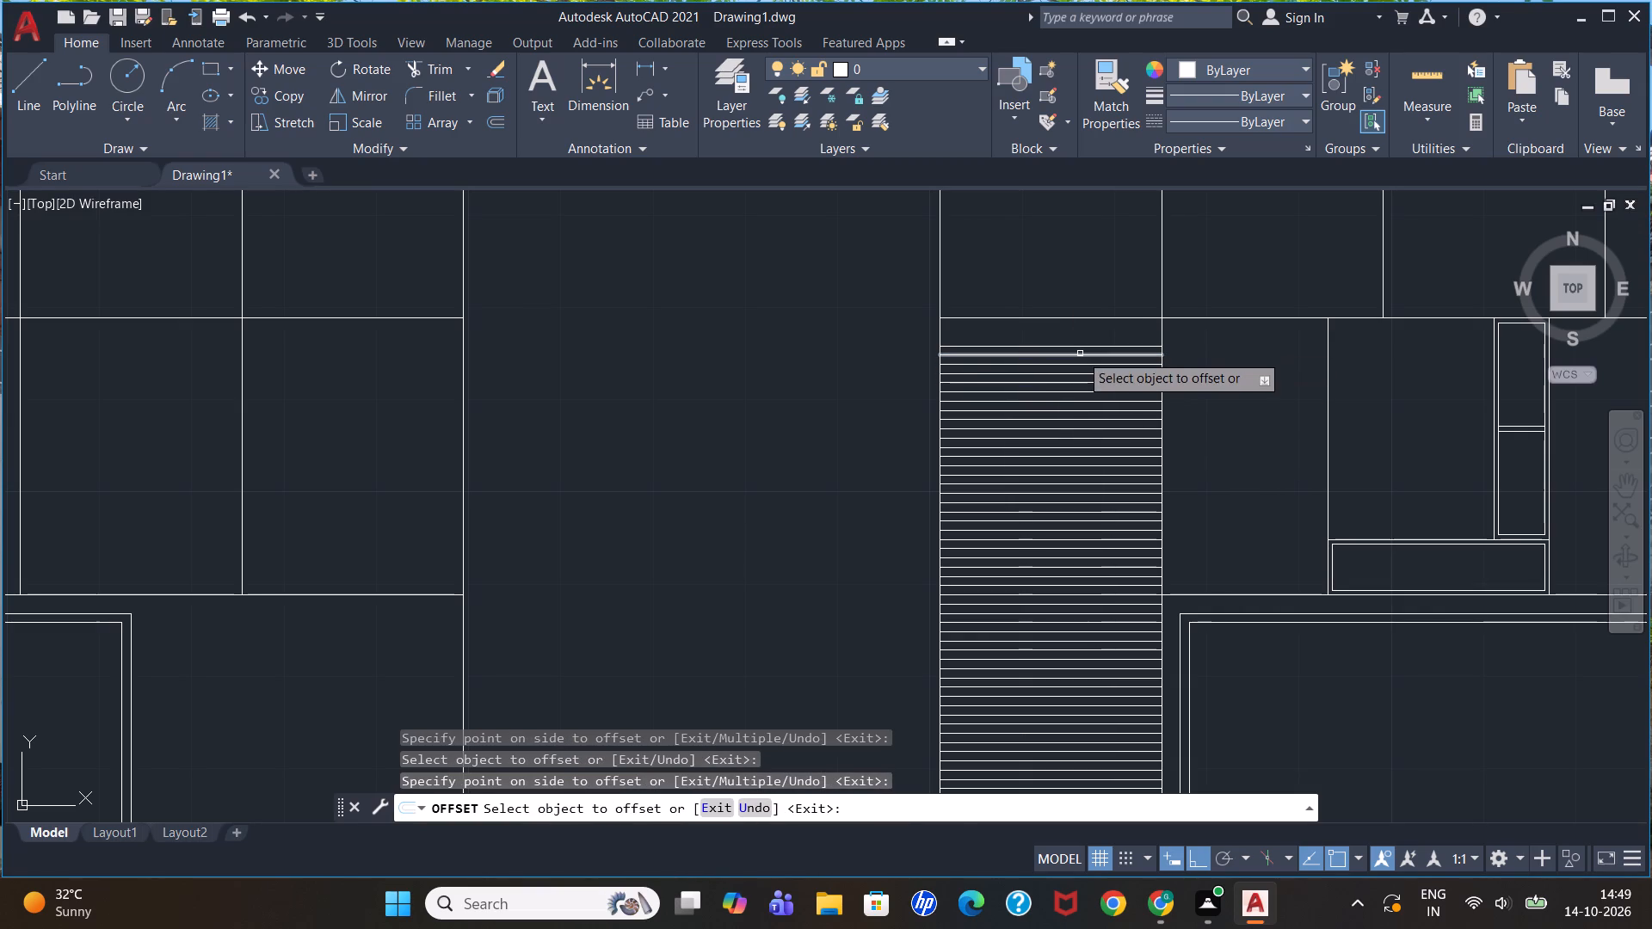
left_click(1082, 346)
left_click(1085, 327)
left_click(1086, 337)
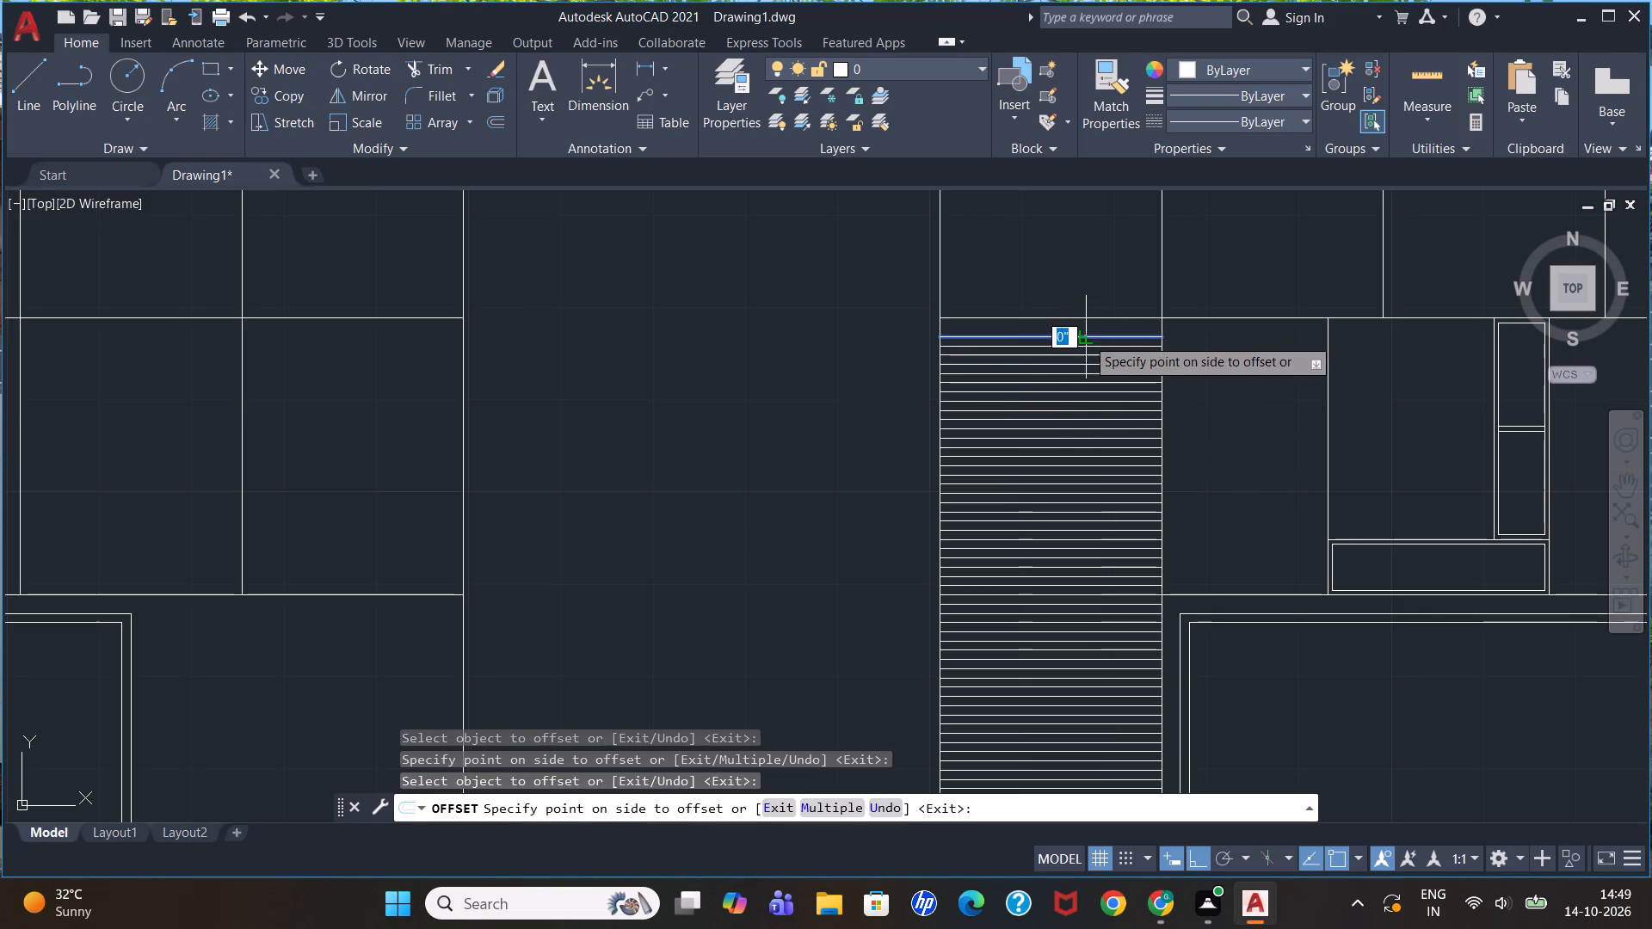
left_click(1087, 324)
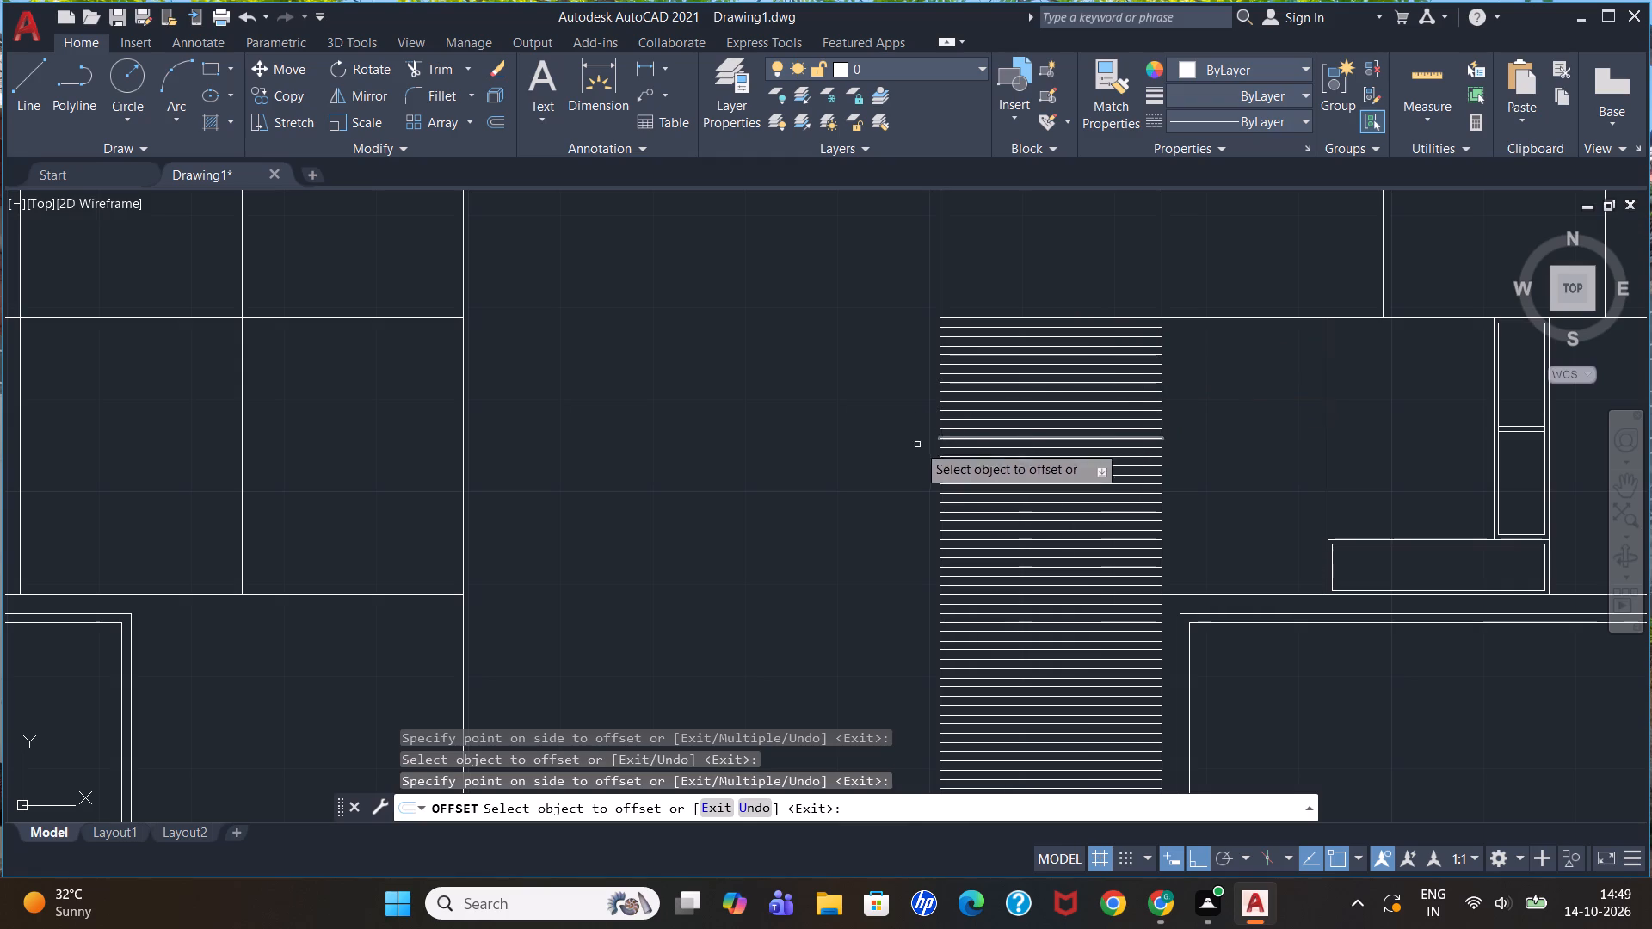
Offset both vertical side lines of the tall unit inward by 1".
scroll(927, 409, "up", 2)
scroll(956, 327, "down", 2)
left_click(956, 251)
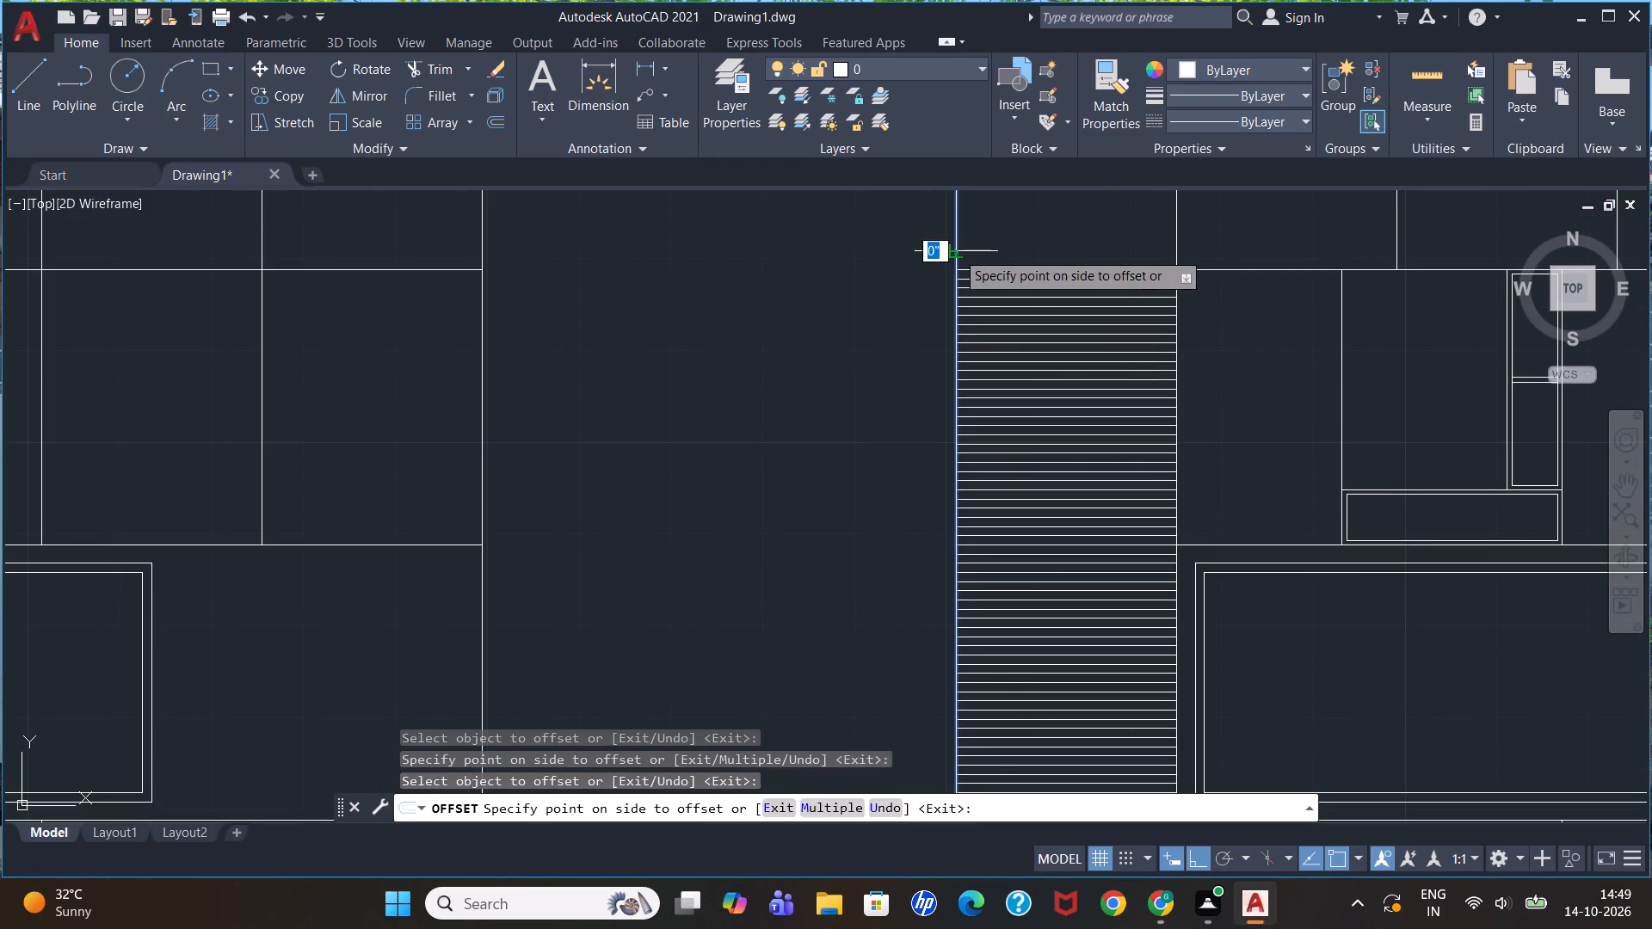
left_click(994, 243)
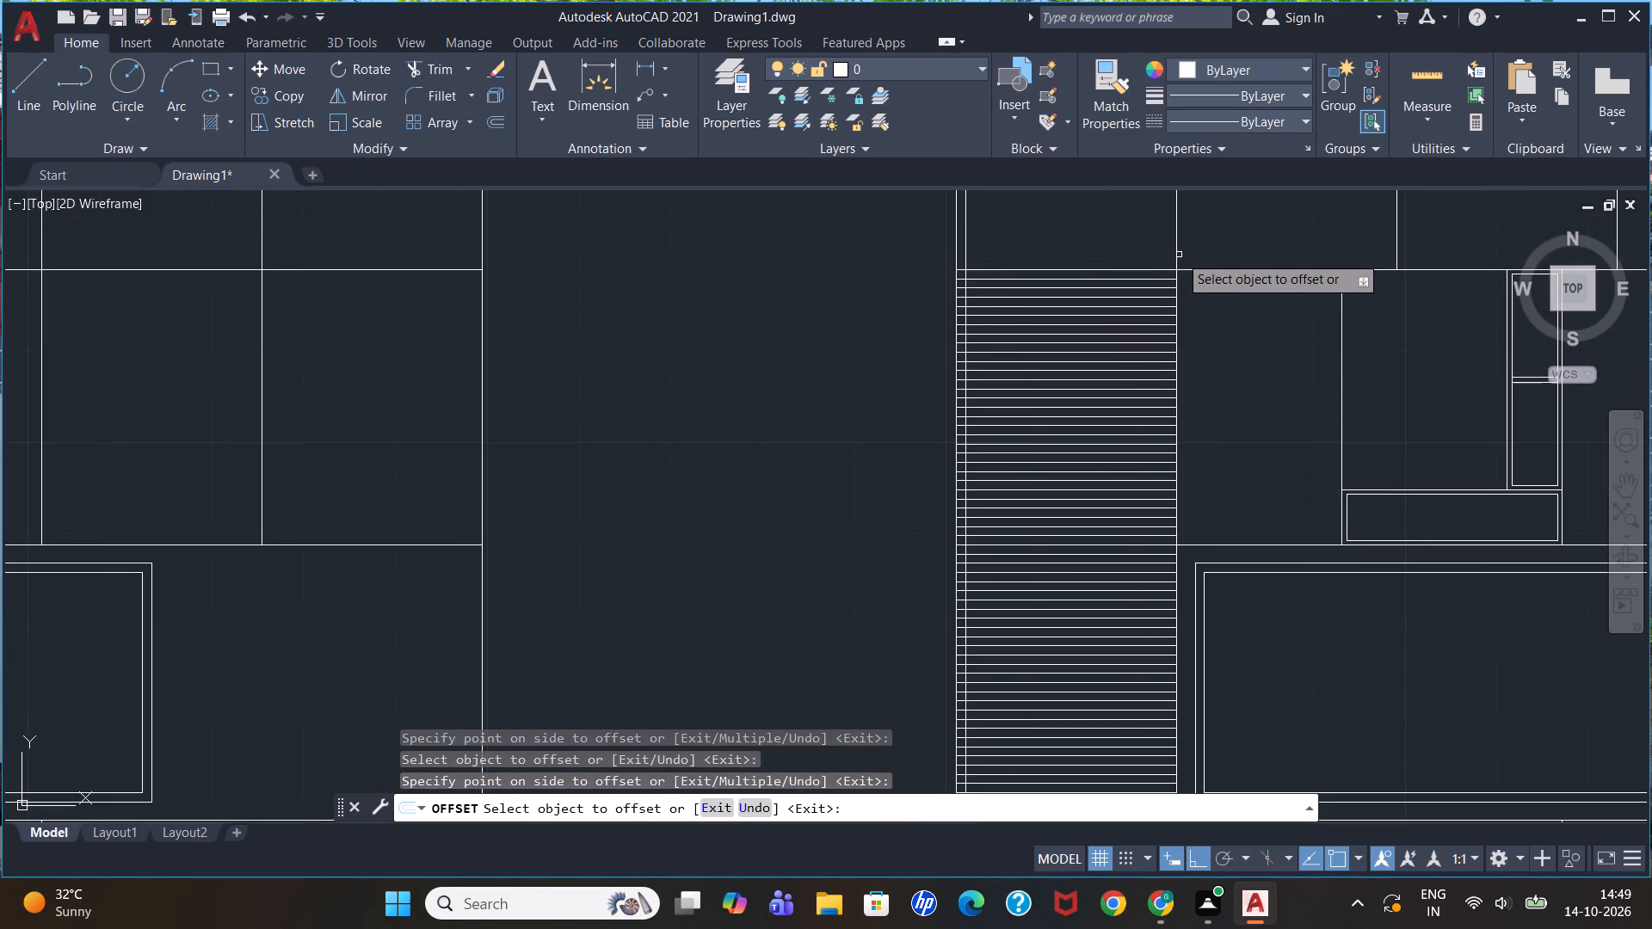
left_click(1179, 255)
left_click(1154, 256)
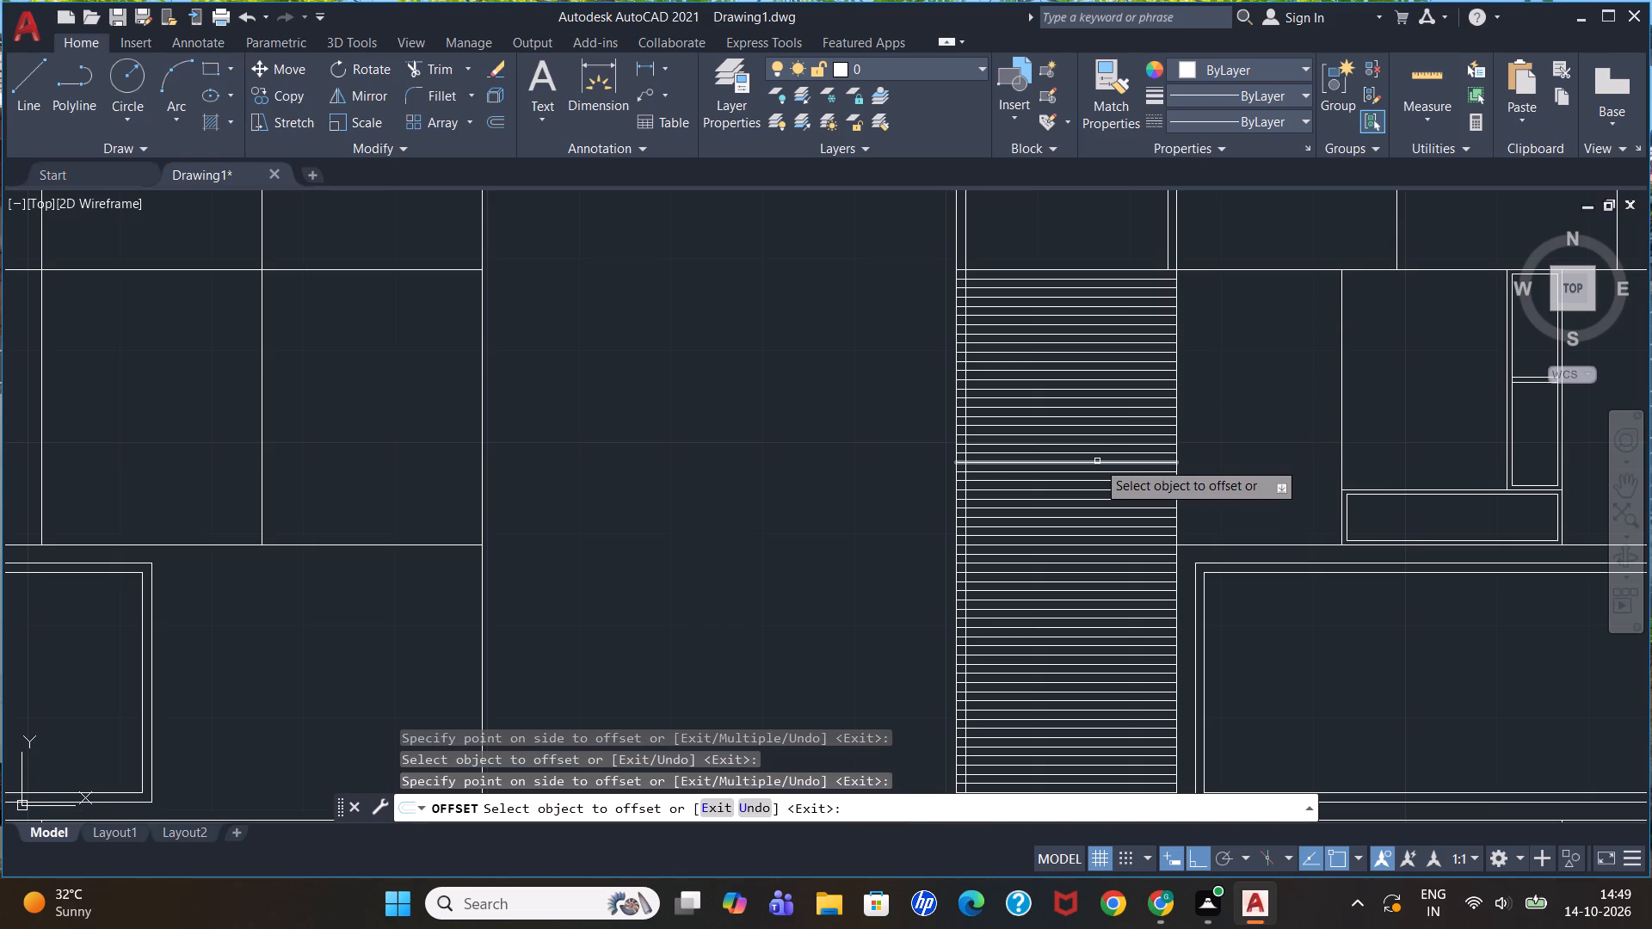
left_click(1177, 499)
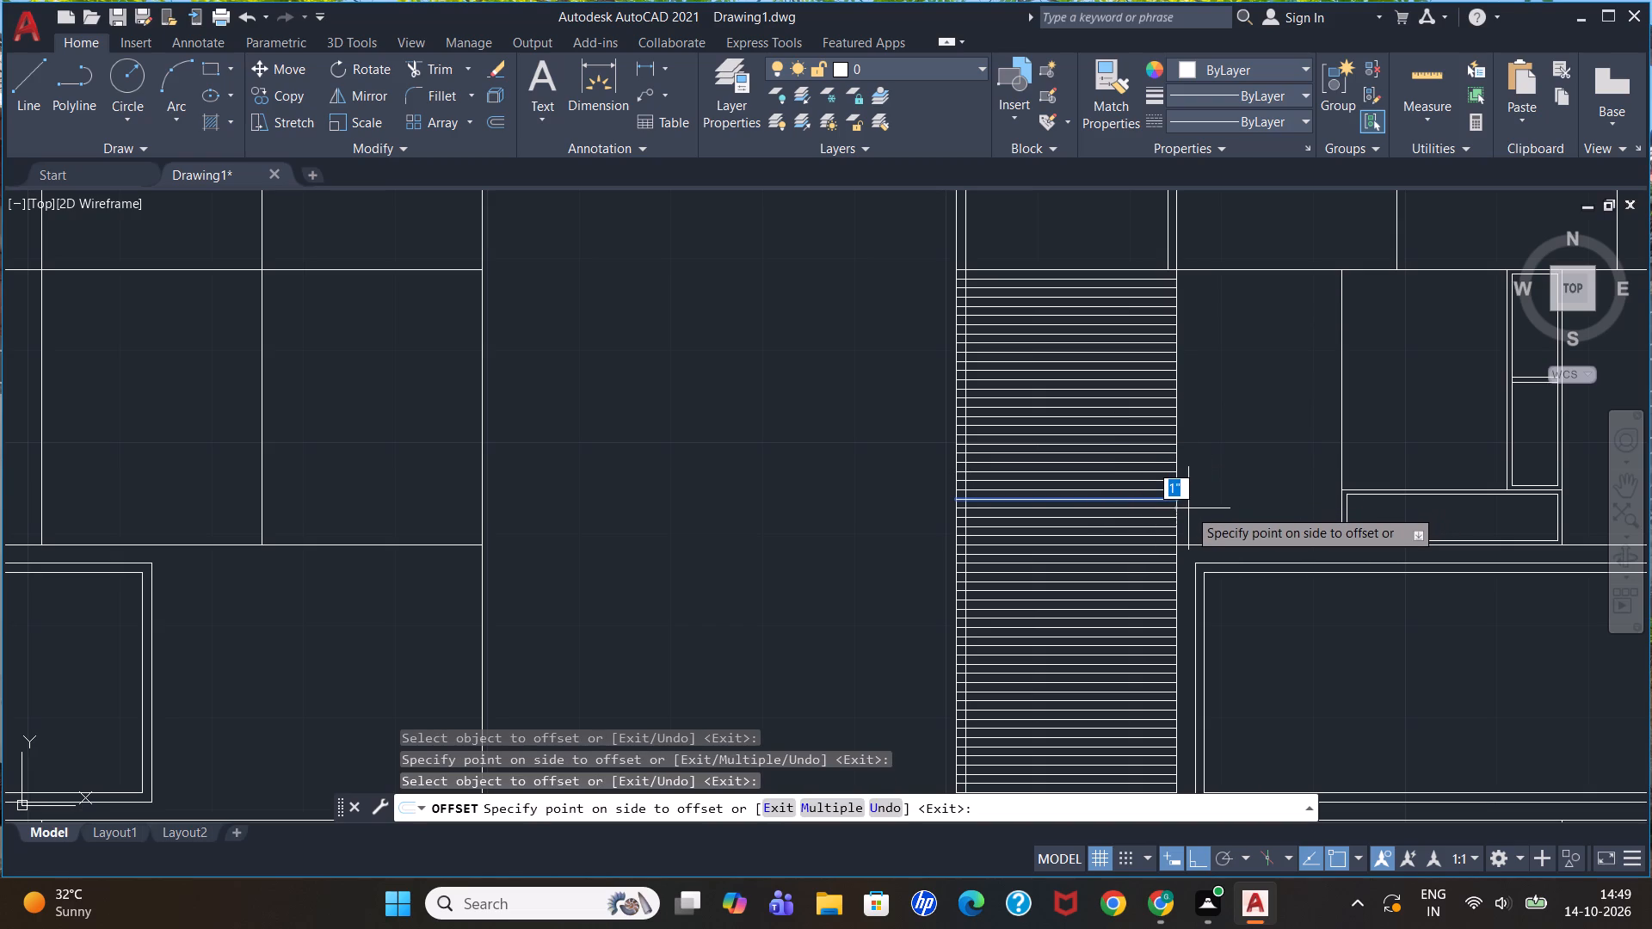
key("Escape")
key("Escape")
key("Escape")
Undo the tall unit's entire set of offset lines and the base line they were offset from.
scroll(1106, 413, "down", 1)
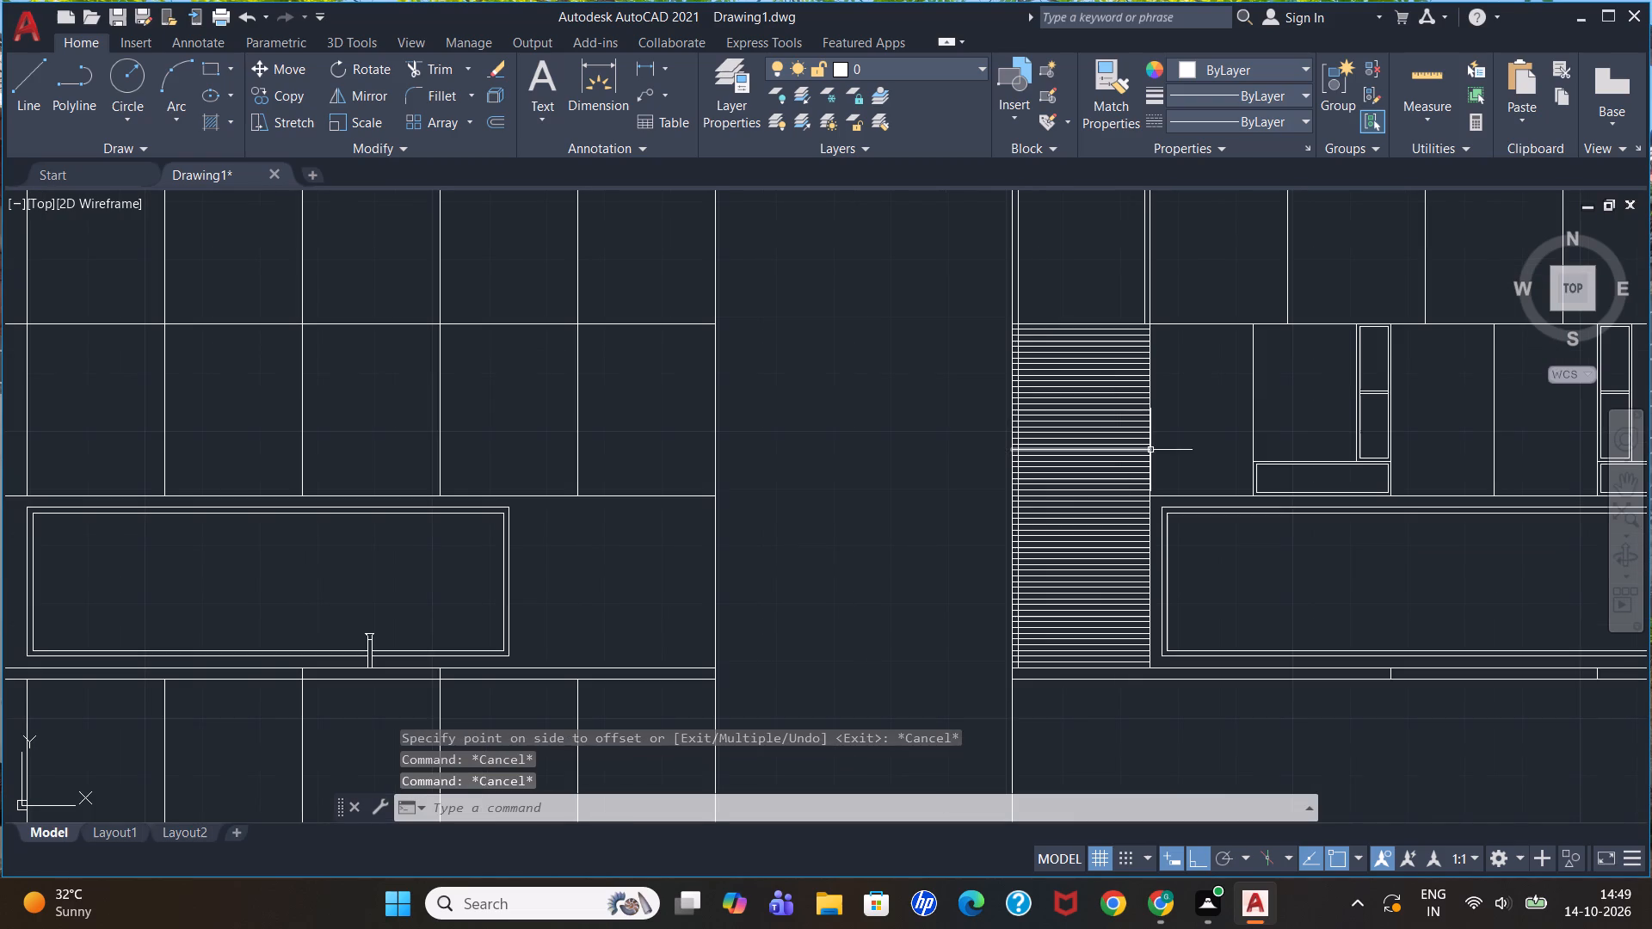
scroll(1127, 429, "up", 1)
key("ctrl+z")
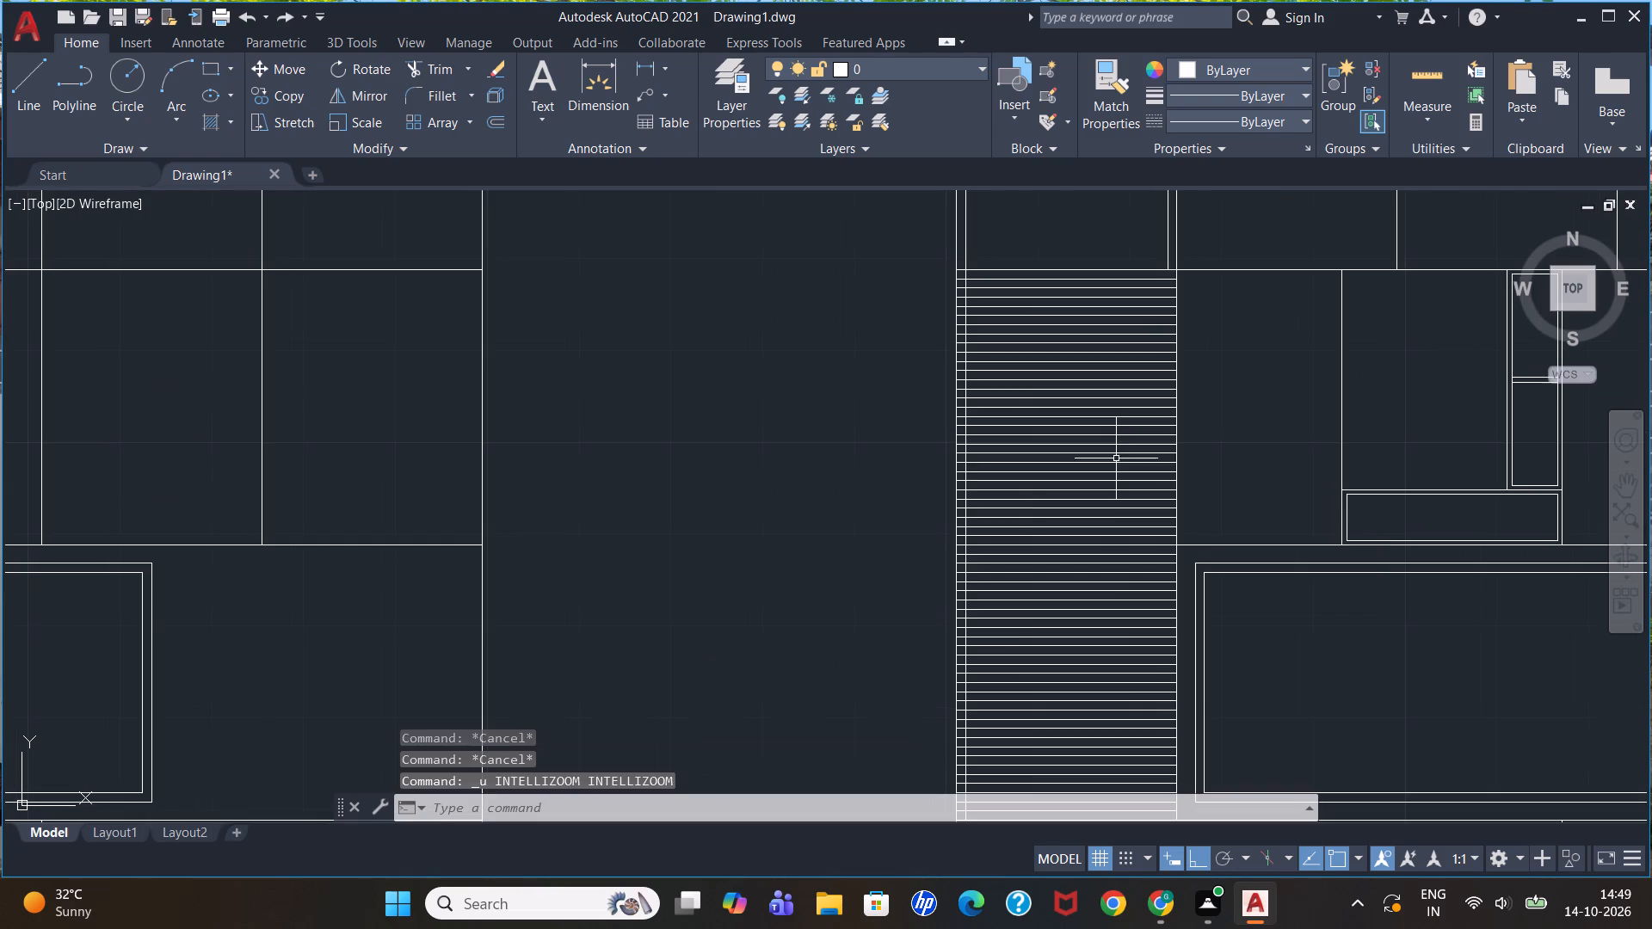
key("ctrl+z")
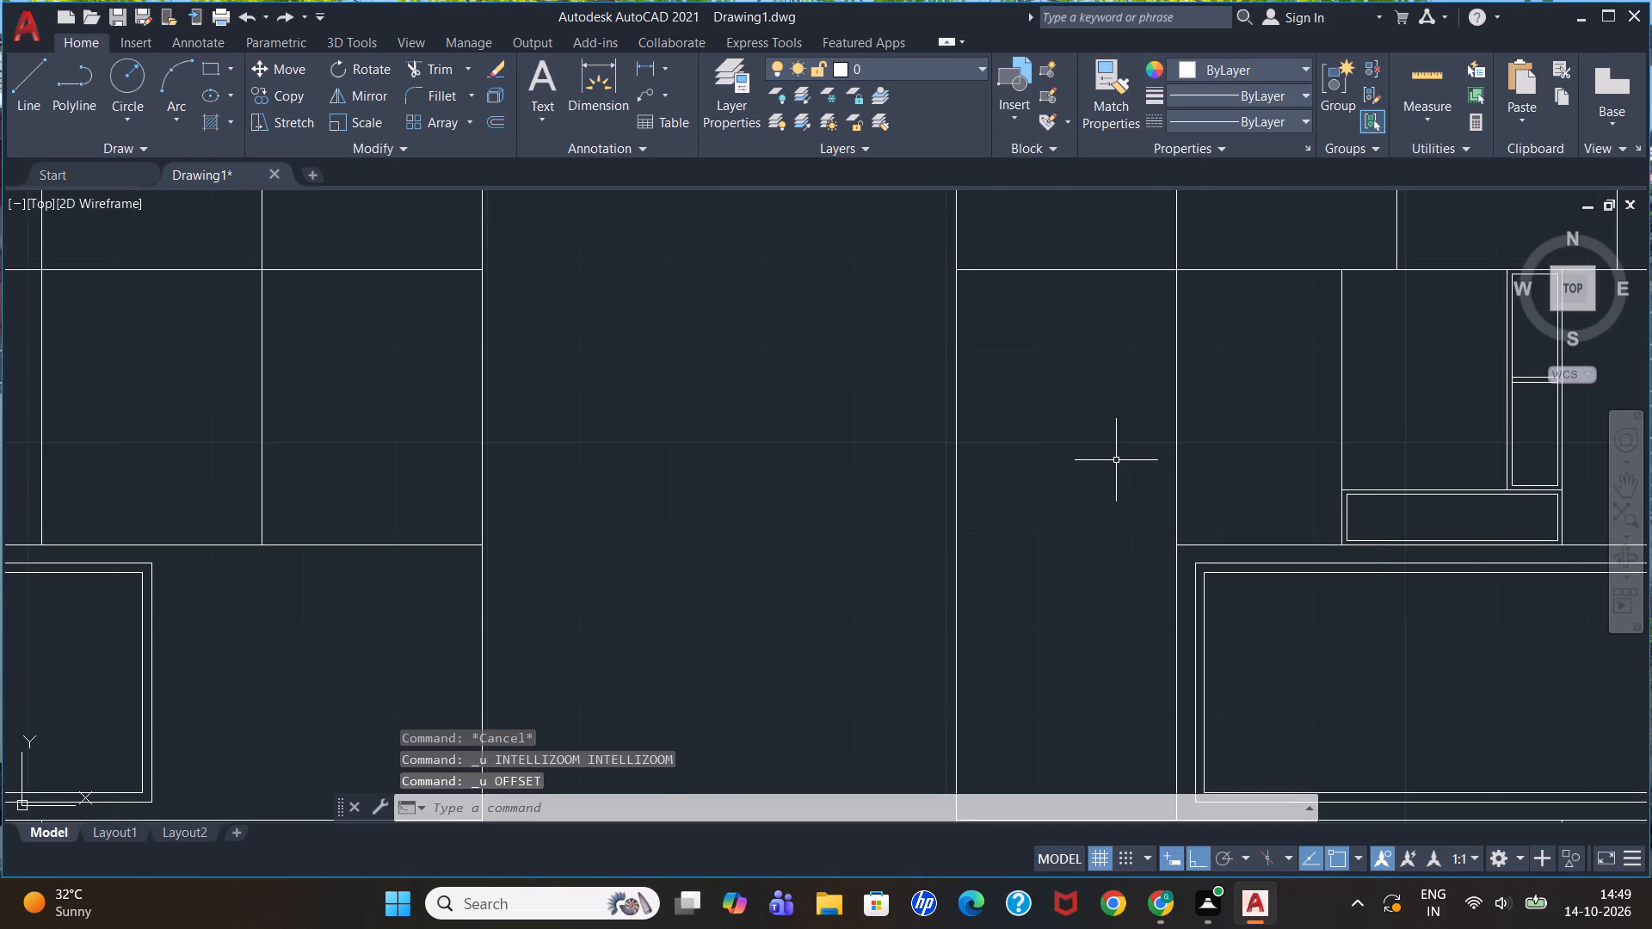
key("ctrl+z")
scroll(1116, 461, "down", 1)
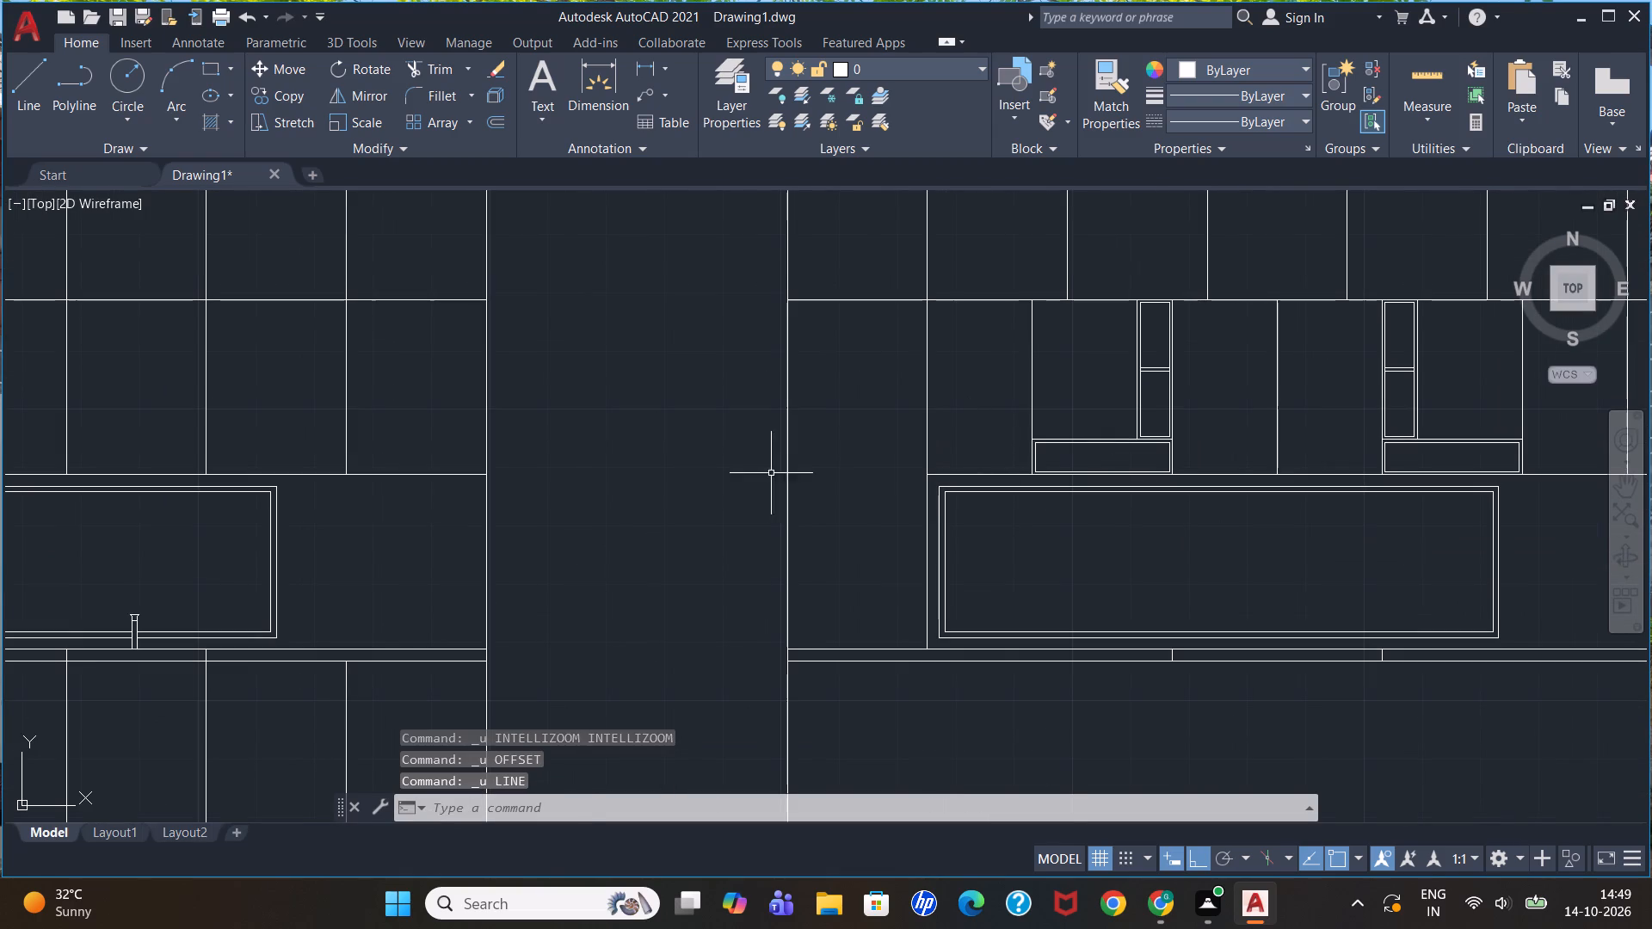
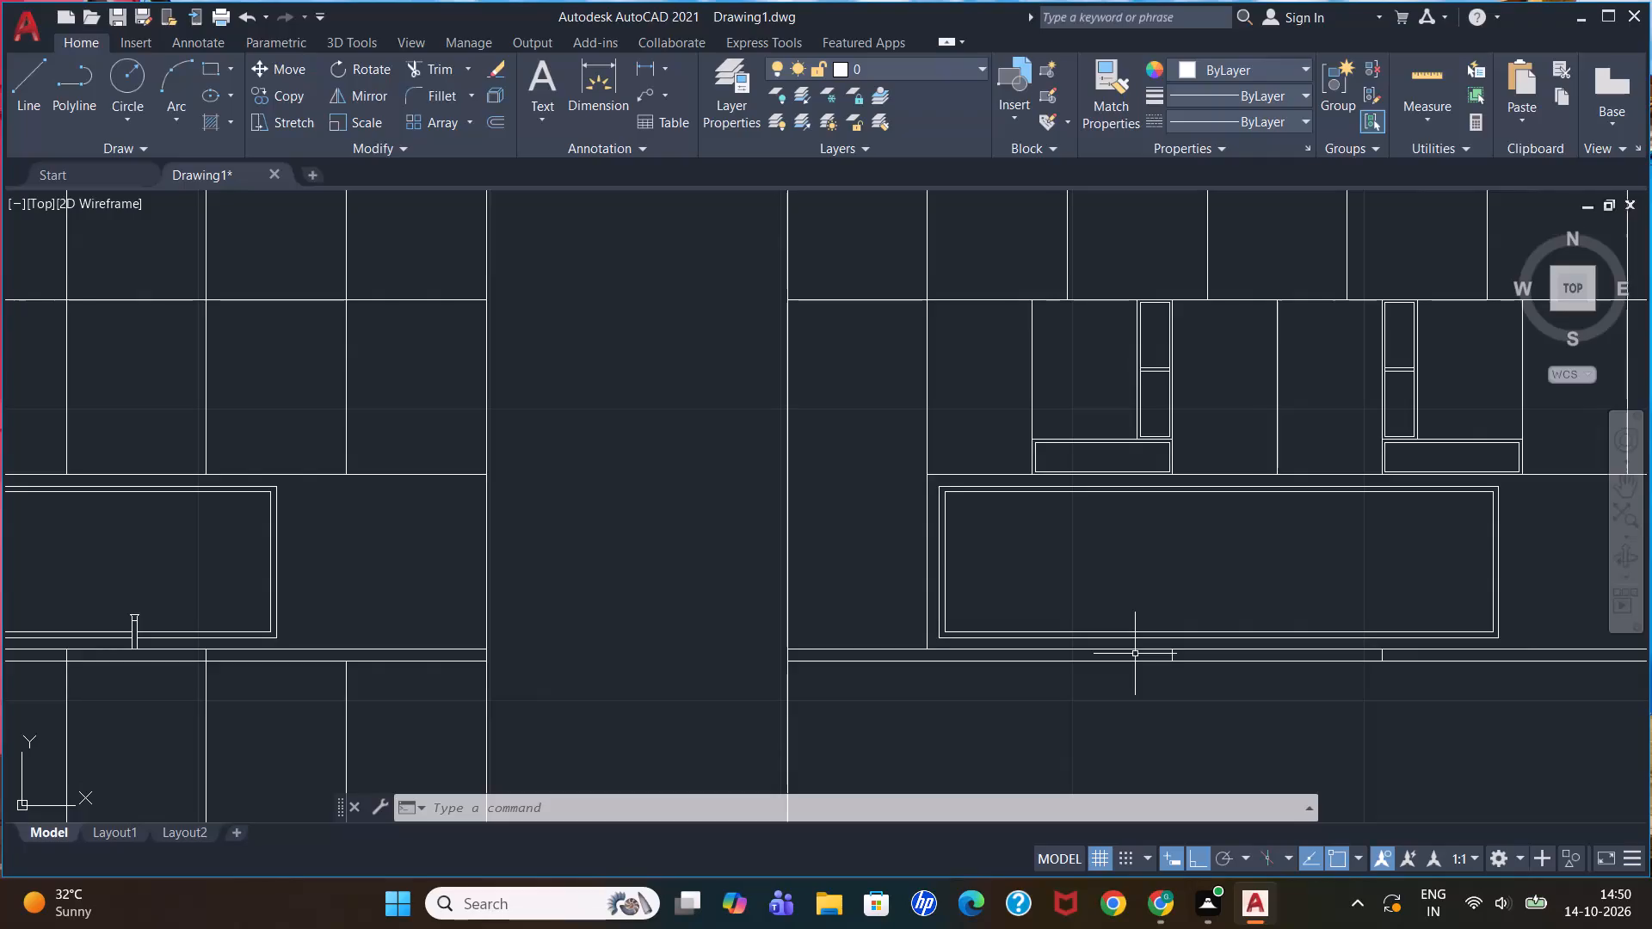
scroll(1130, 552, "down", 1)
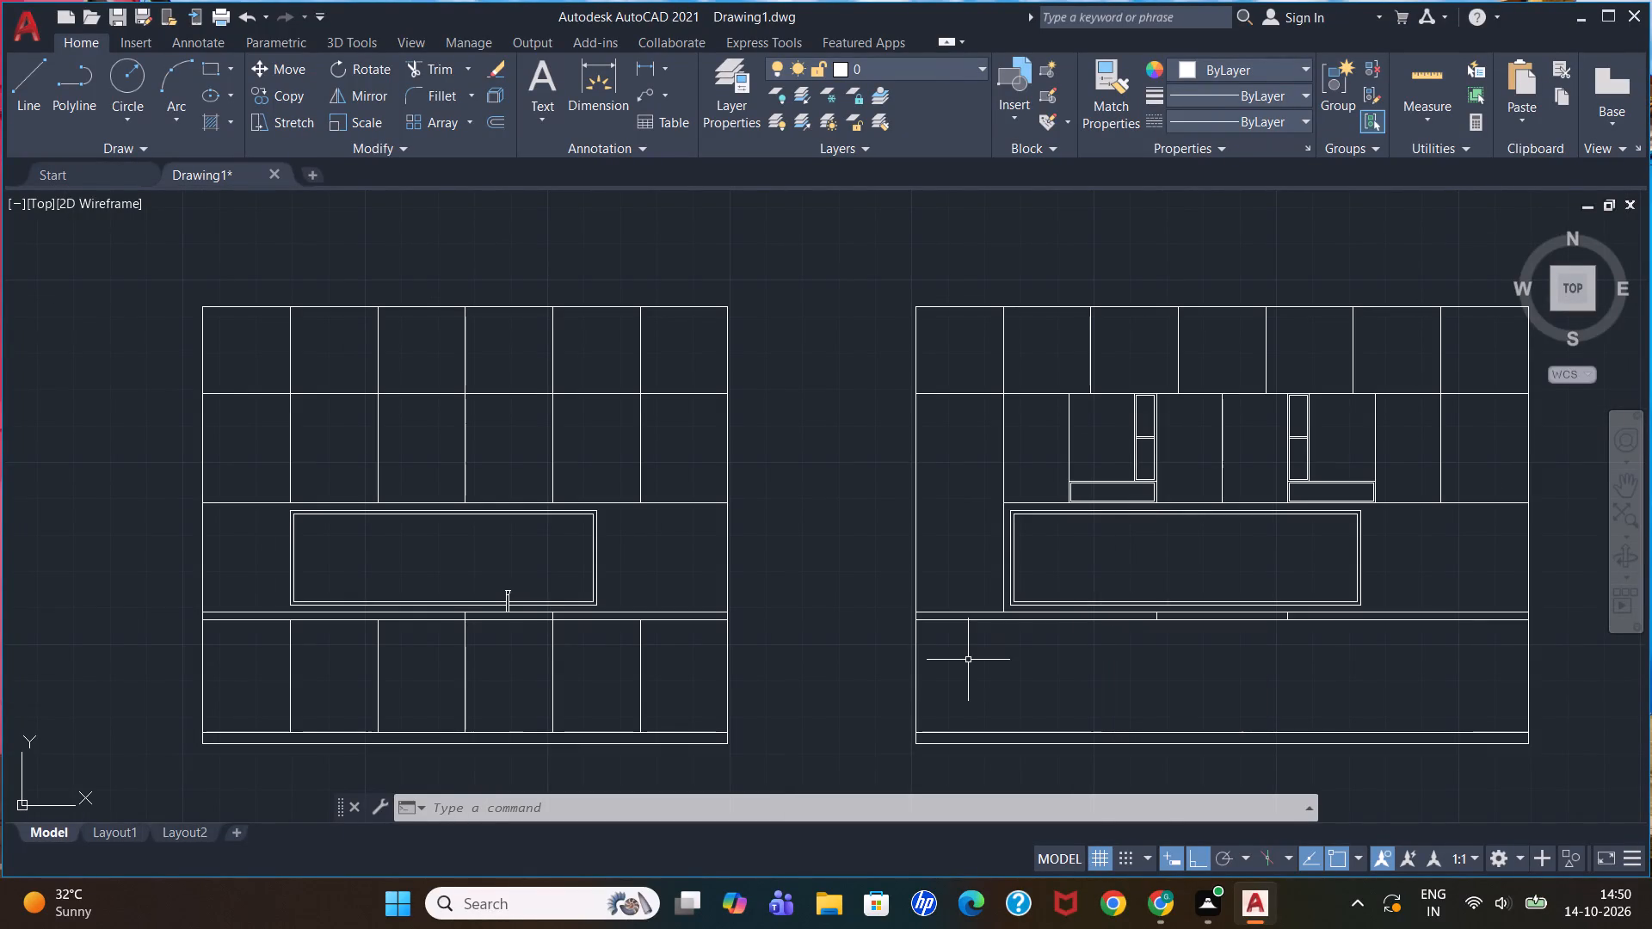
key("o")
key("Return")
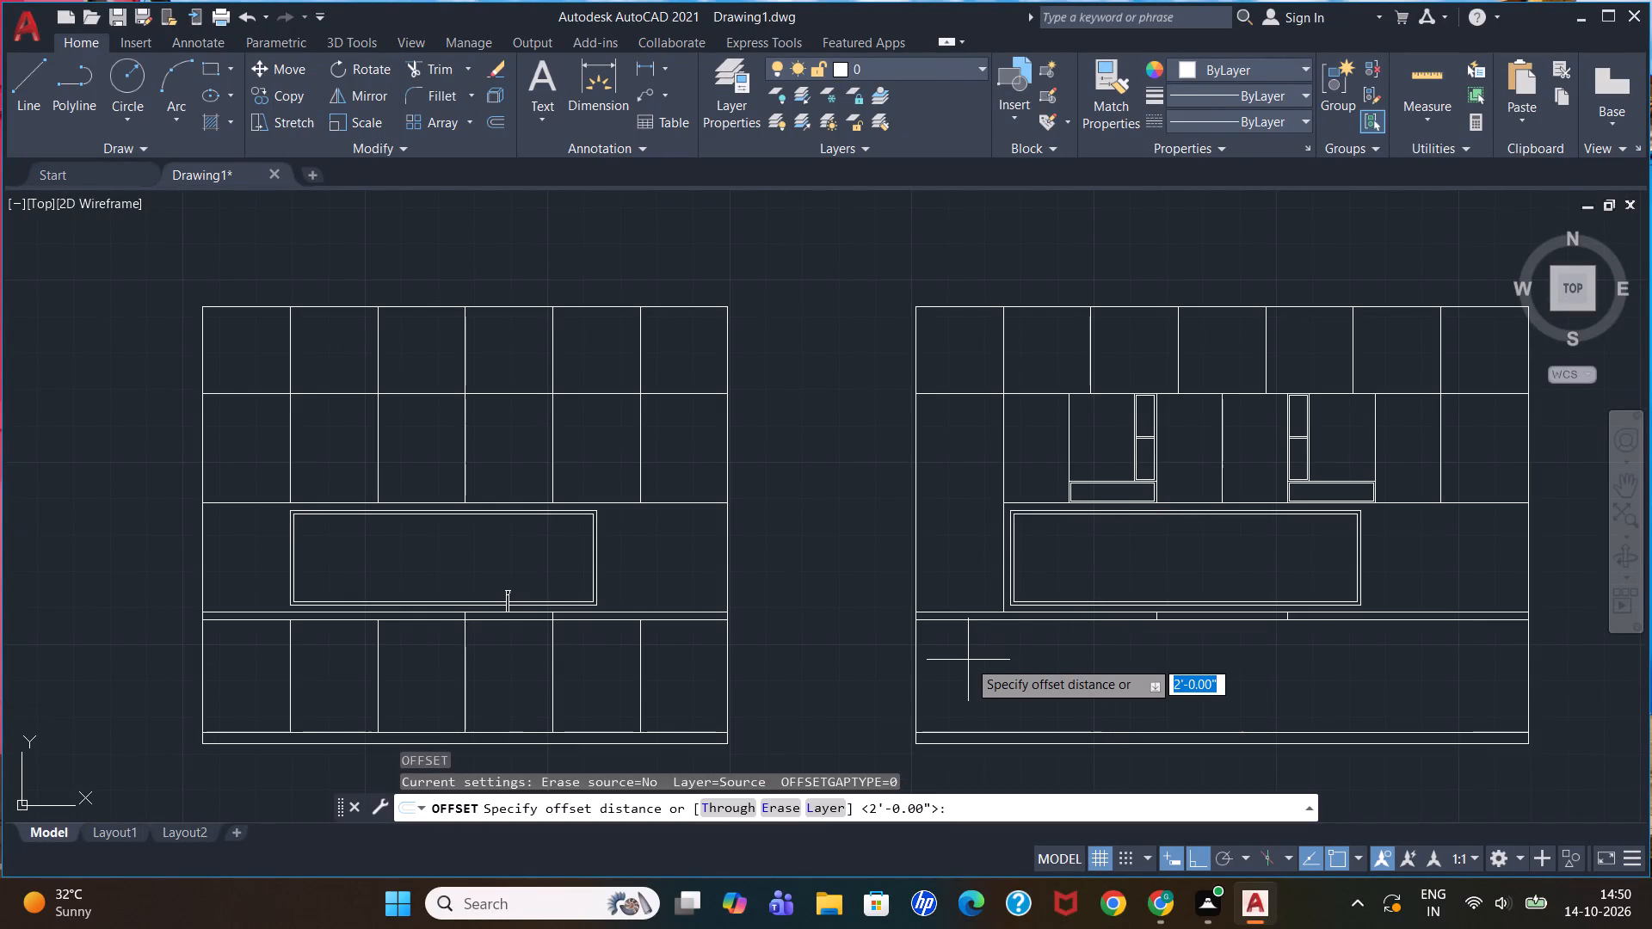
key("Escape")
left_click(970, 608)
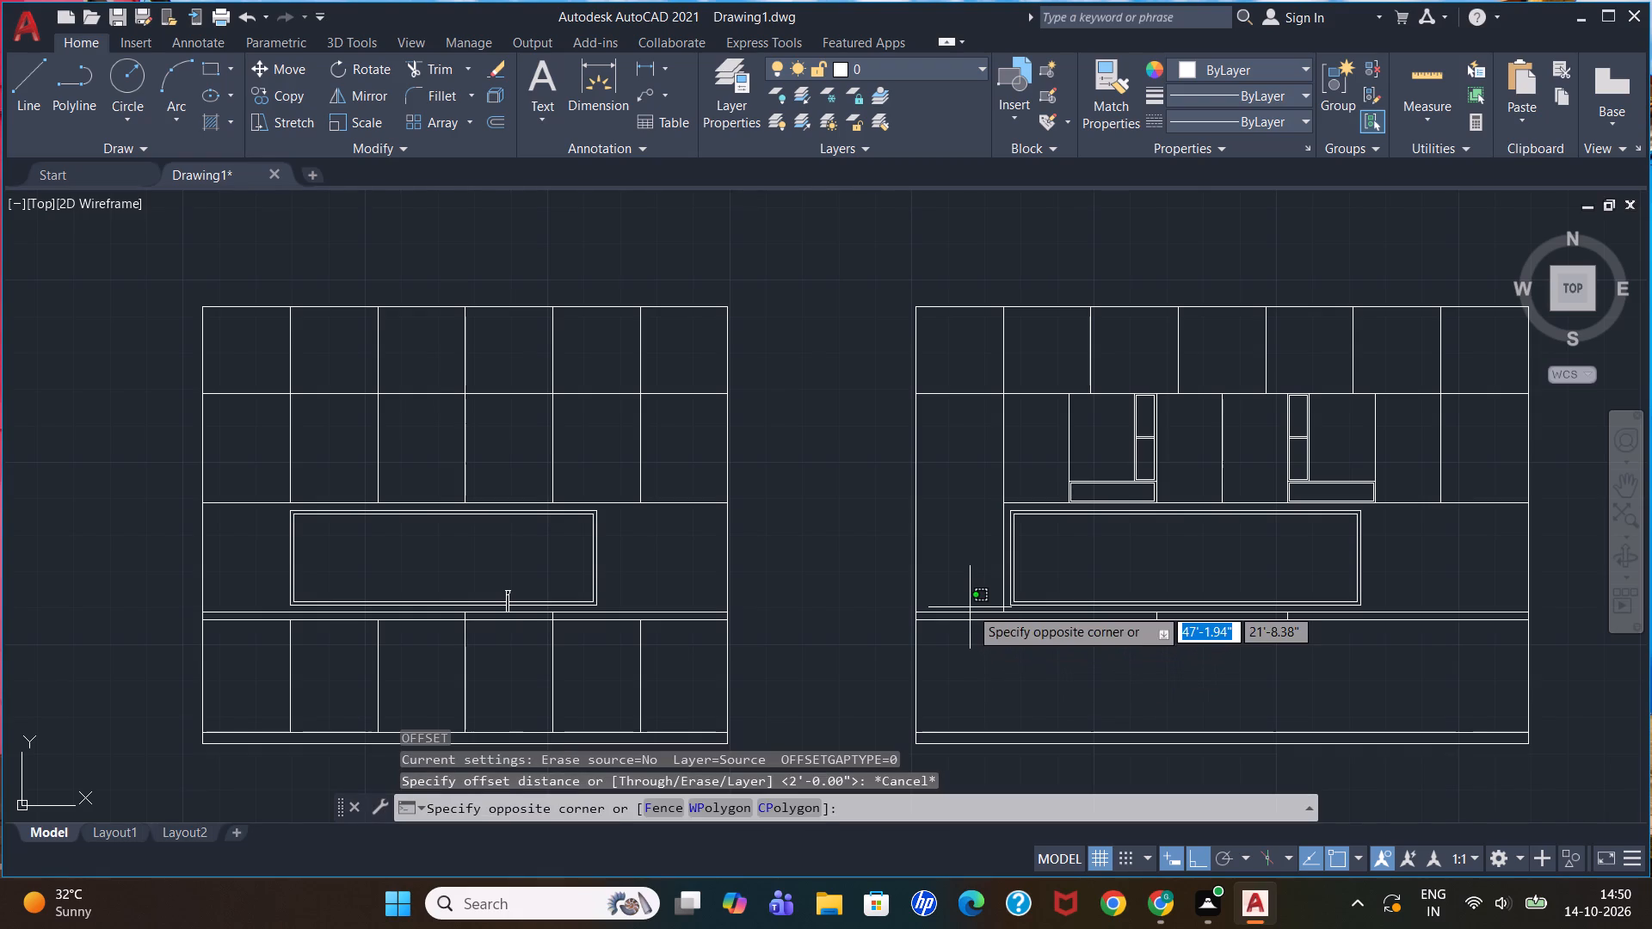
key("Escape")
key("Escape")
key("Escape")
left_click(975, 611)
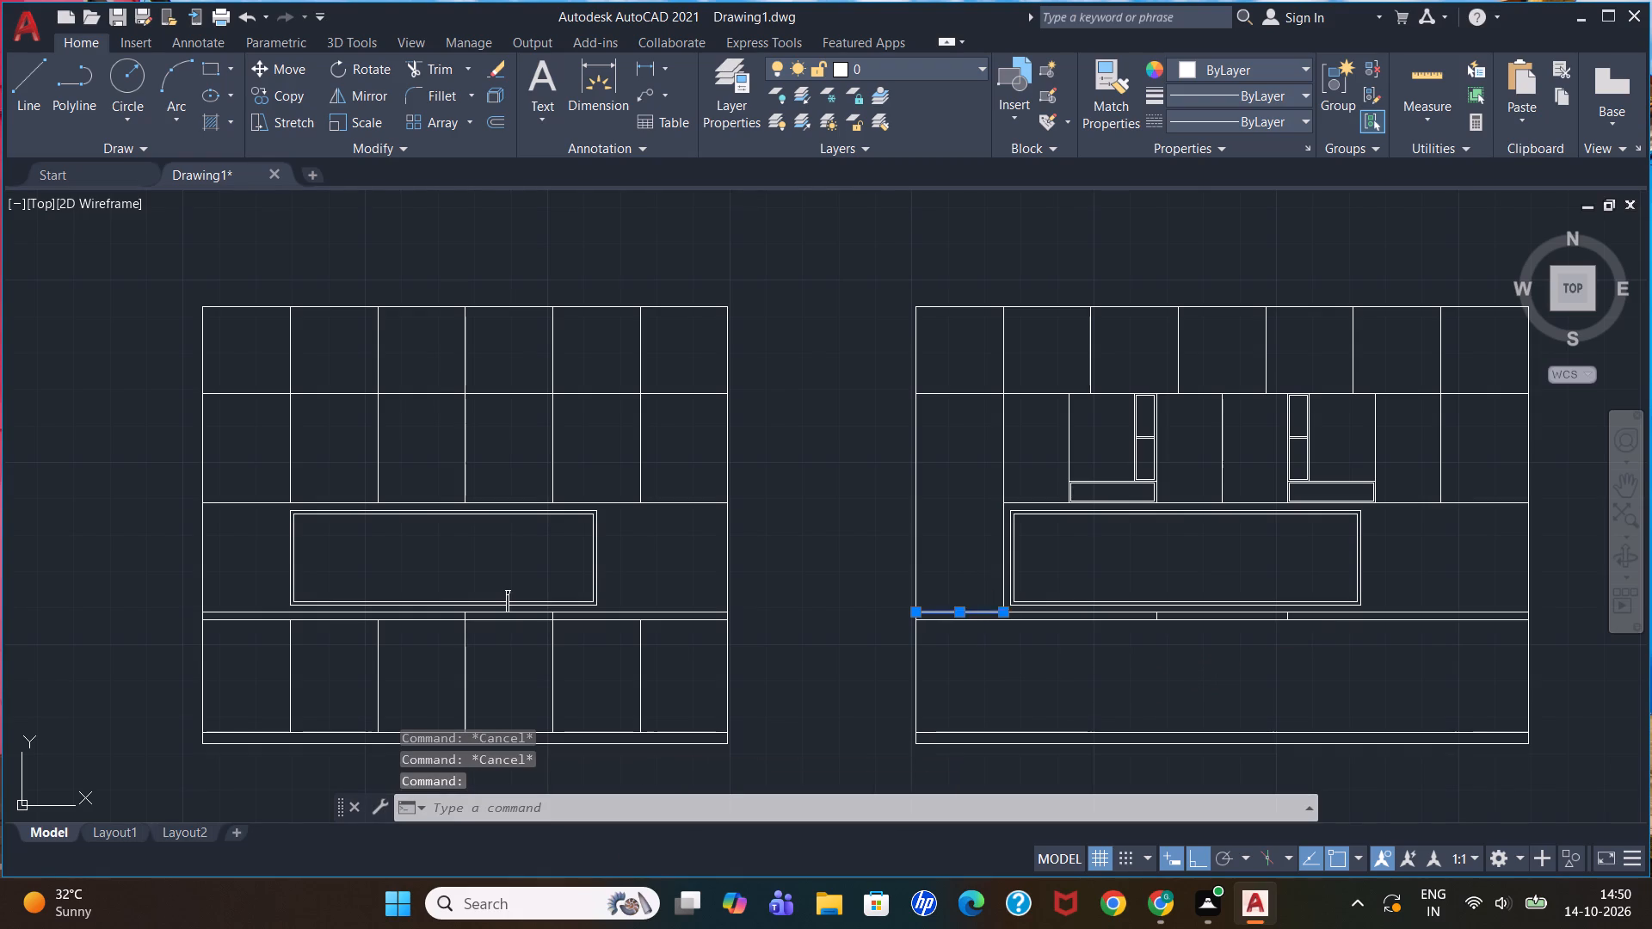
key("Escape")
Build four horizontal lines above the tall unit's countertop-level base line by offsetting each topmost line upward by 1".
key("o")
key("Return")
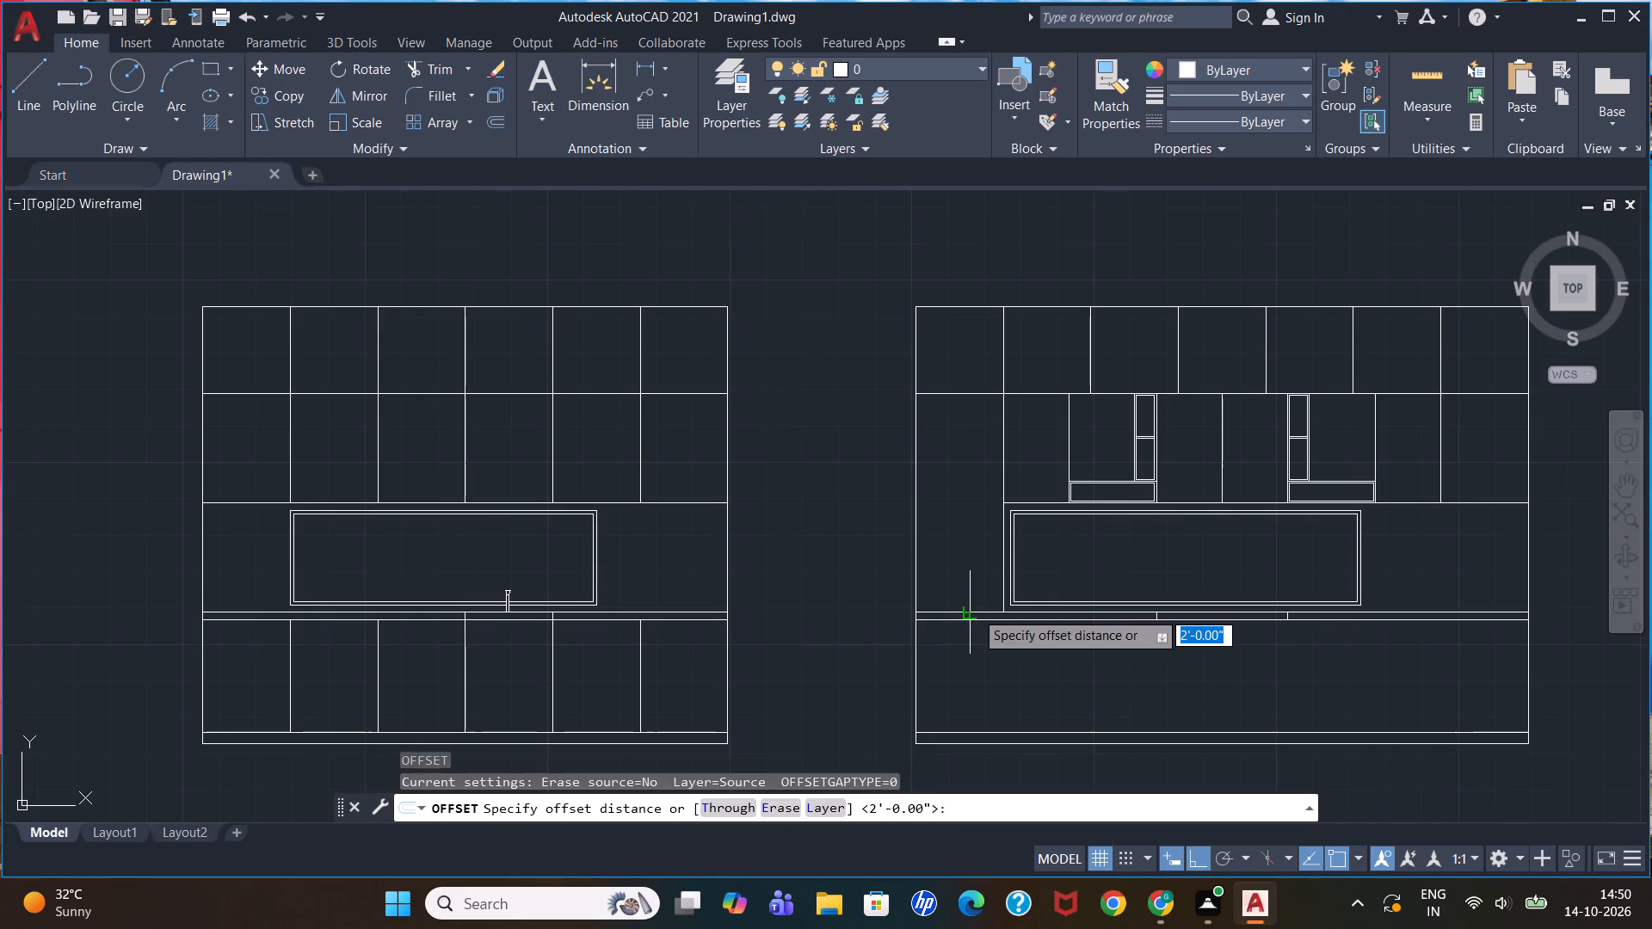
type("1\"")
key("Return")
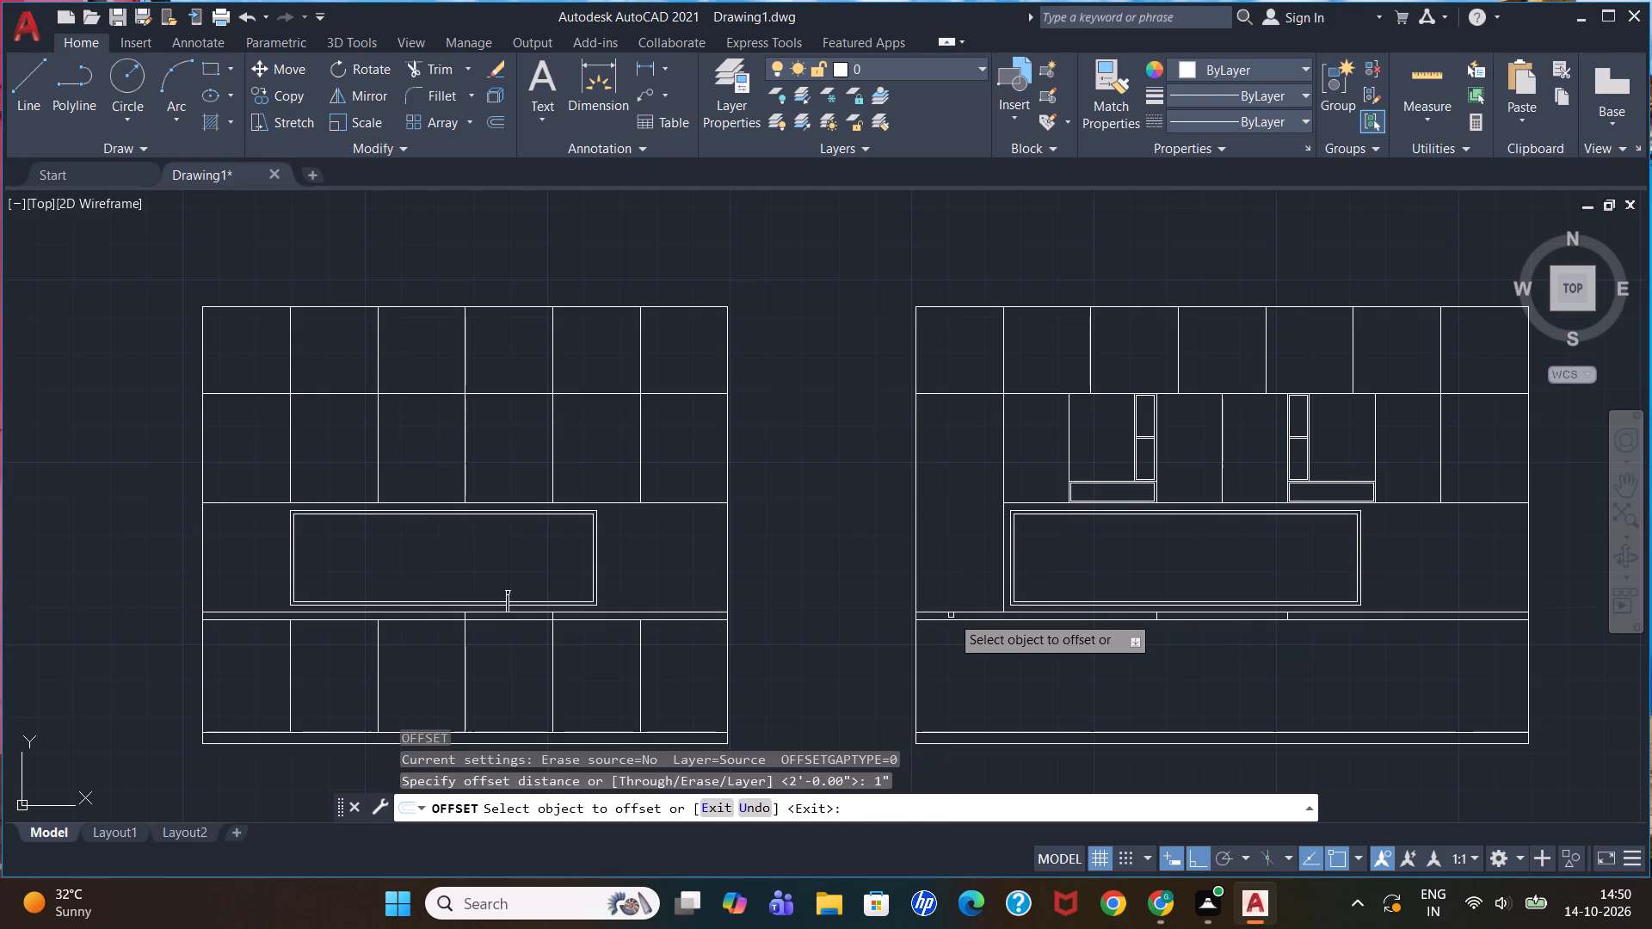
left_click(956, 611)
left_click(958, 593)
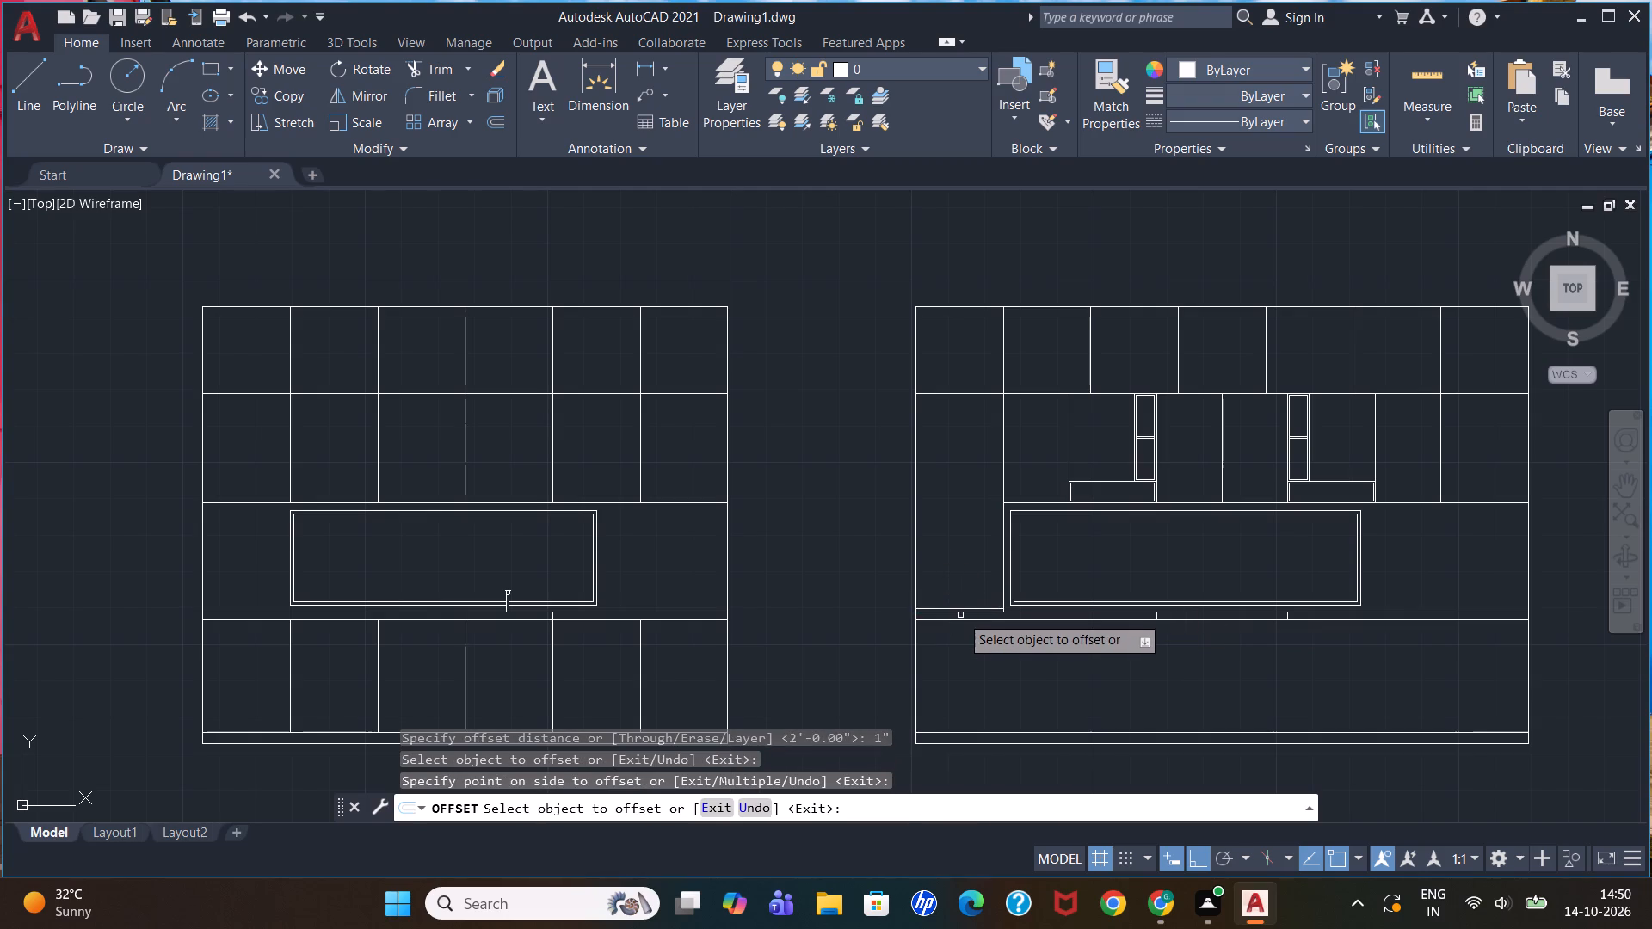
scroll(964, 607, "up", 2)
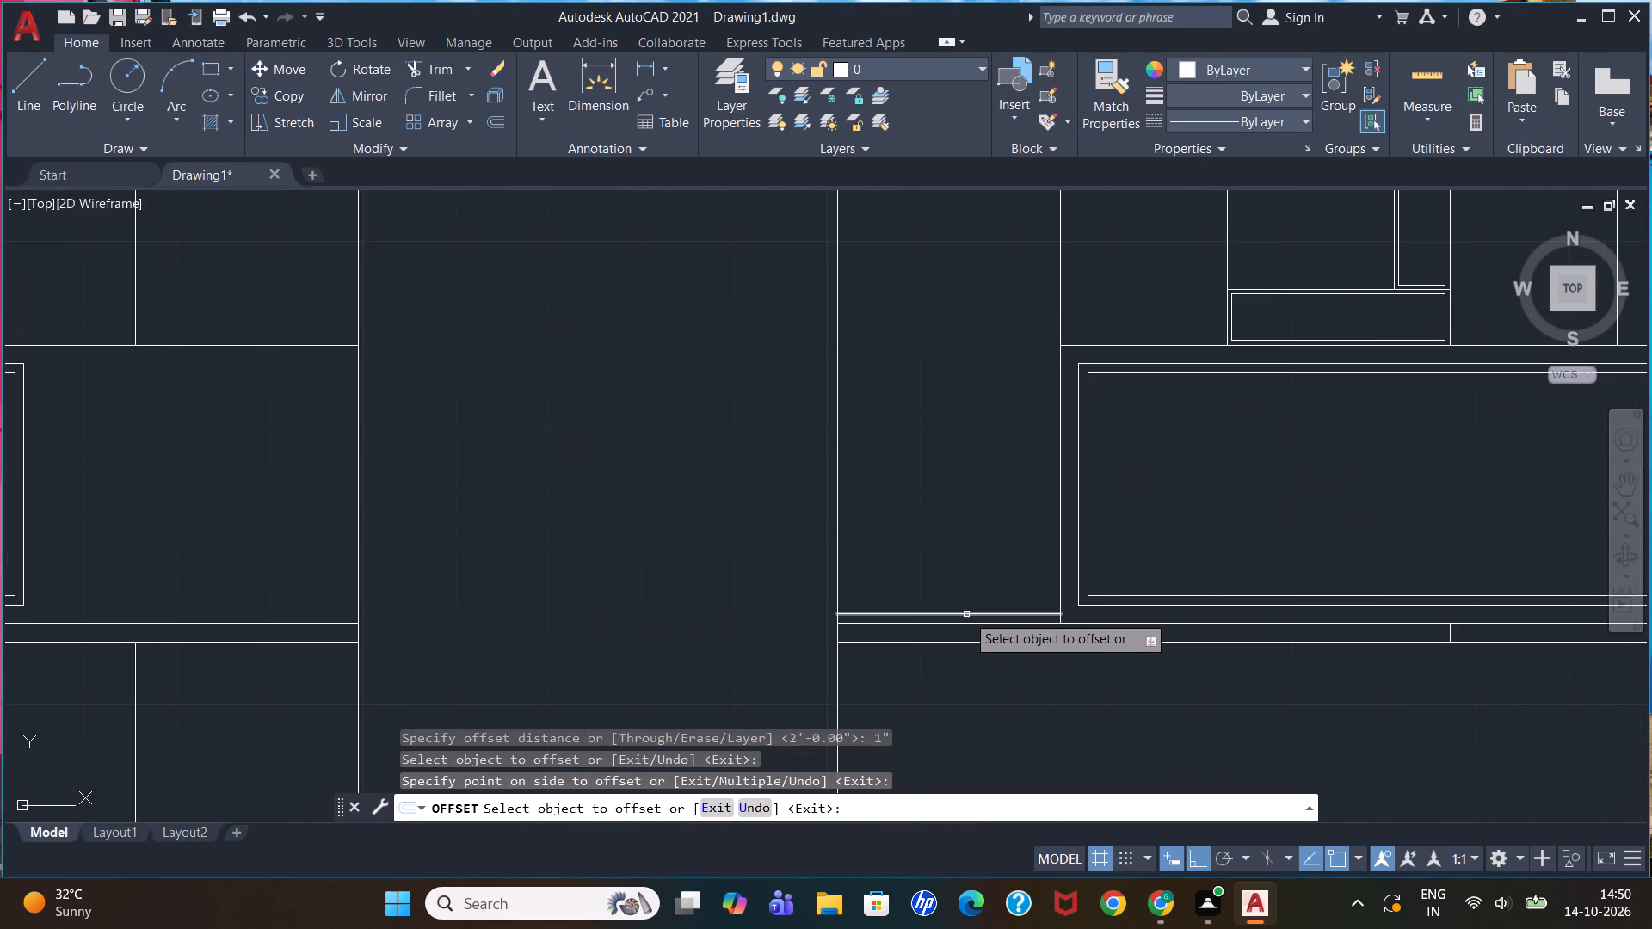
left_click(966, 614)
left_click(975, 581)
left_click(974, 602)
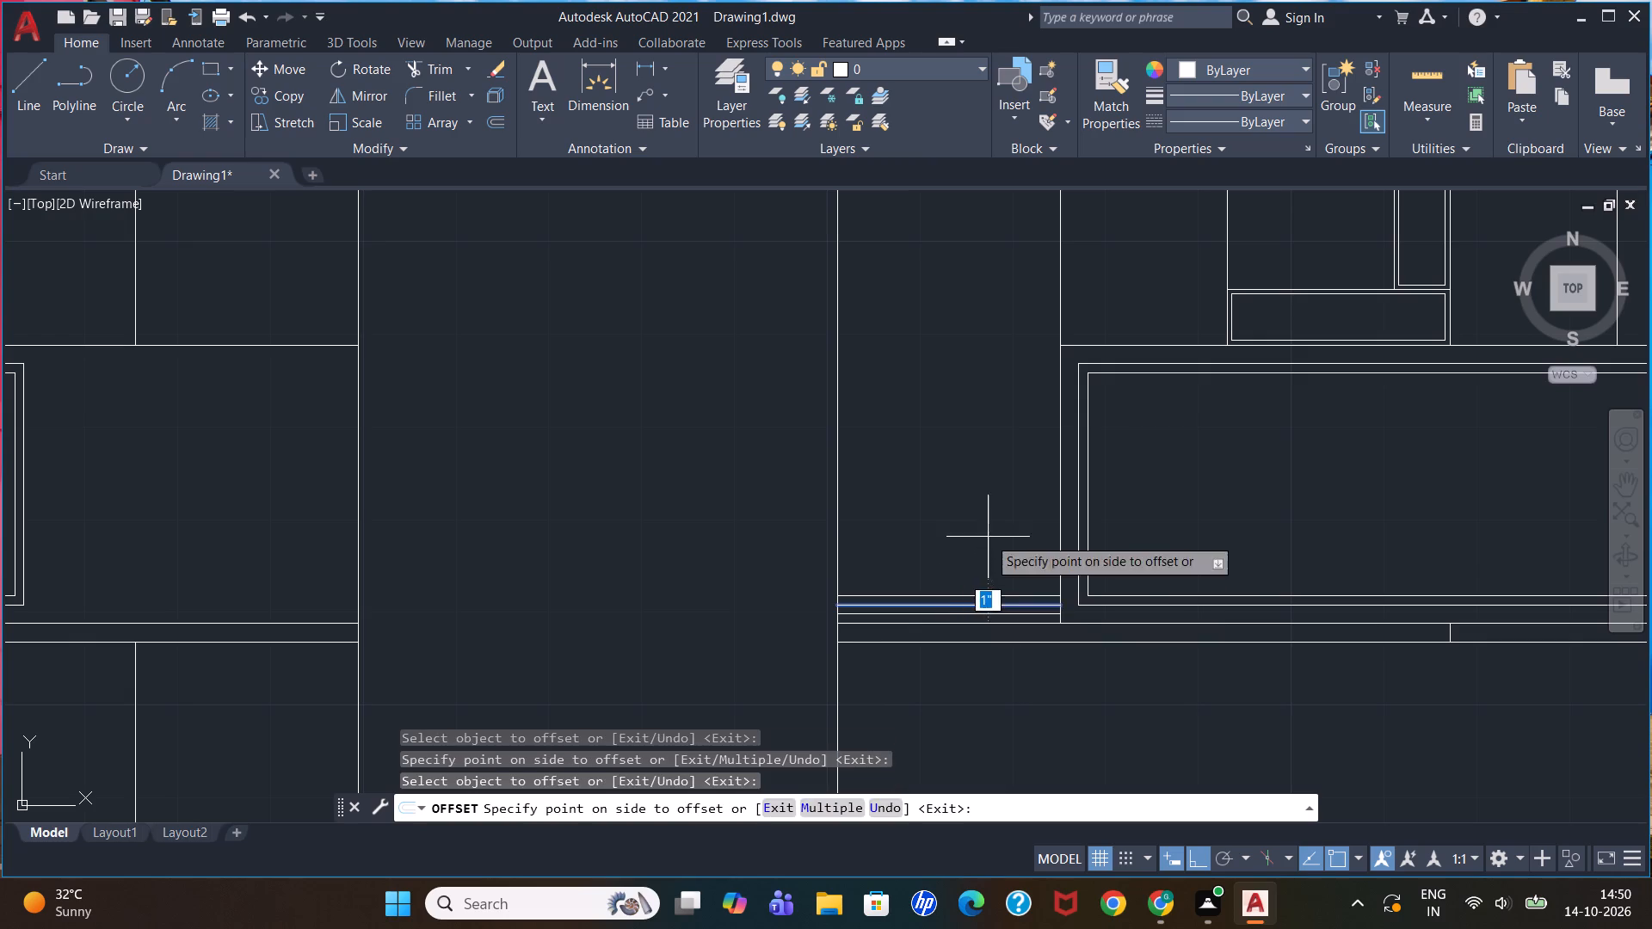
left_click(988, 537)
left_click(975, 594)
left_click(979, 557)
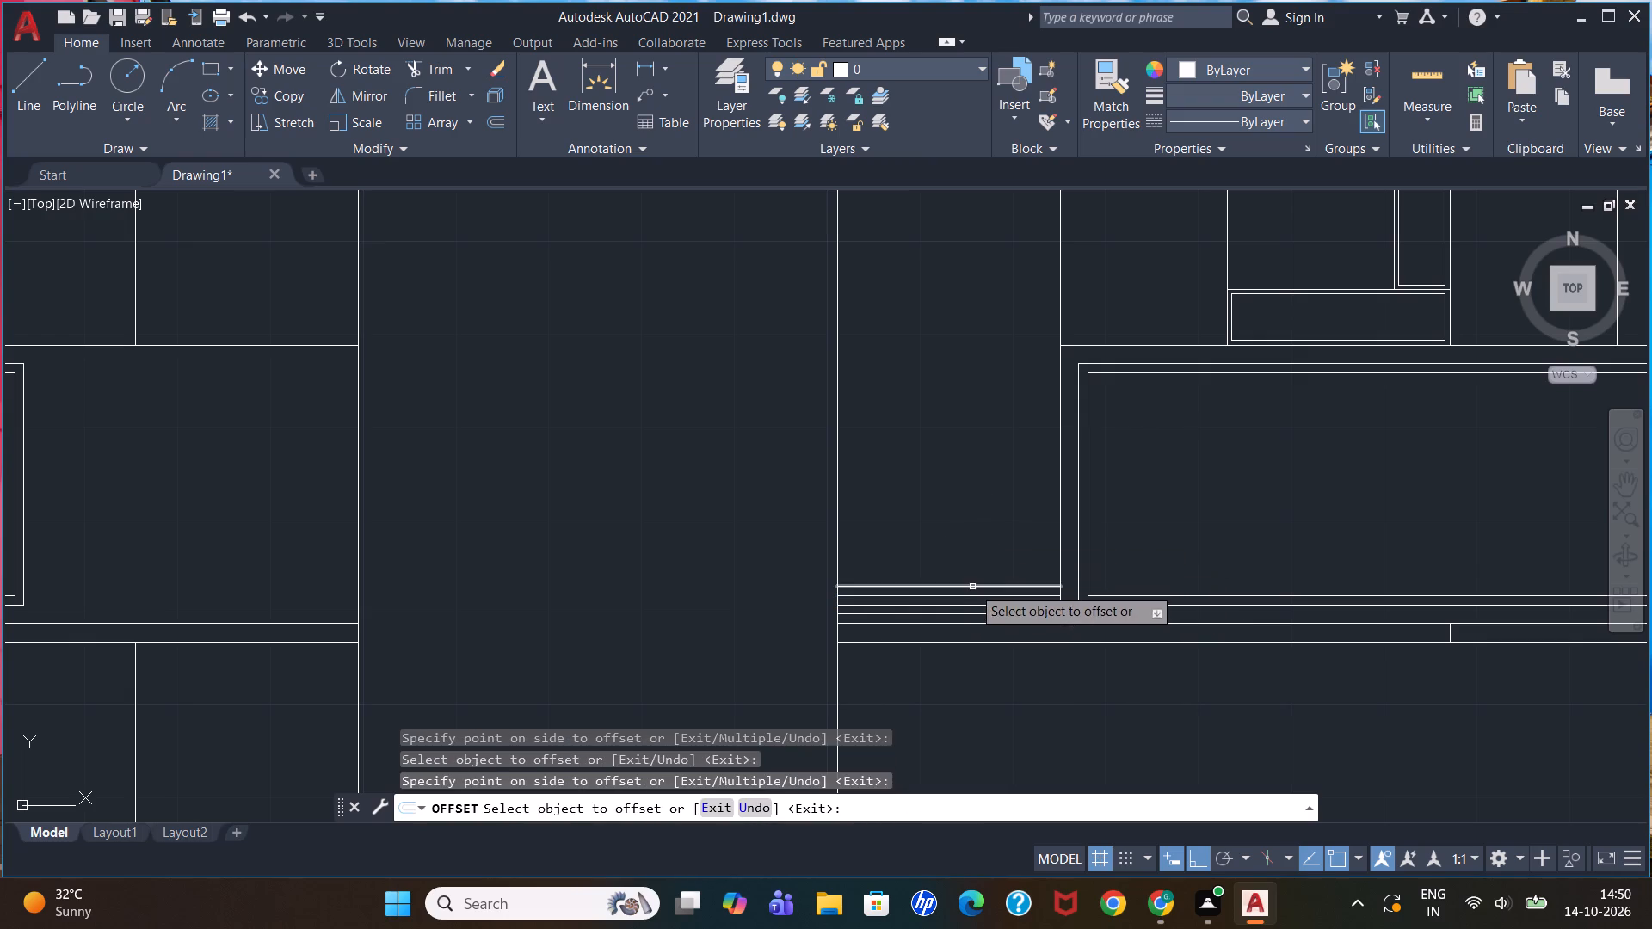
Add five more horizontal lines to the tall unit's stack, offsetting each topmost line upward by 1".
left_click(972, 587)
left_click(974, 547)
left_click(970, 579)
left_click(969, 544)
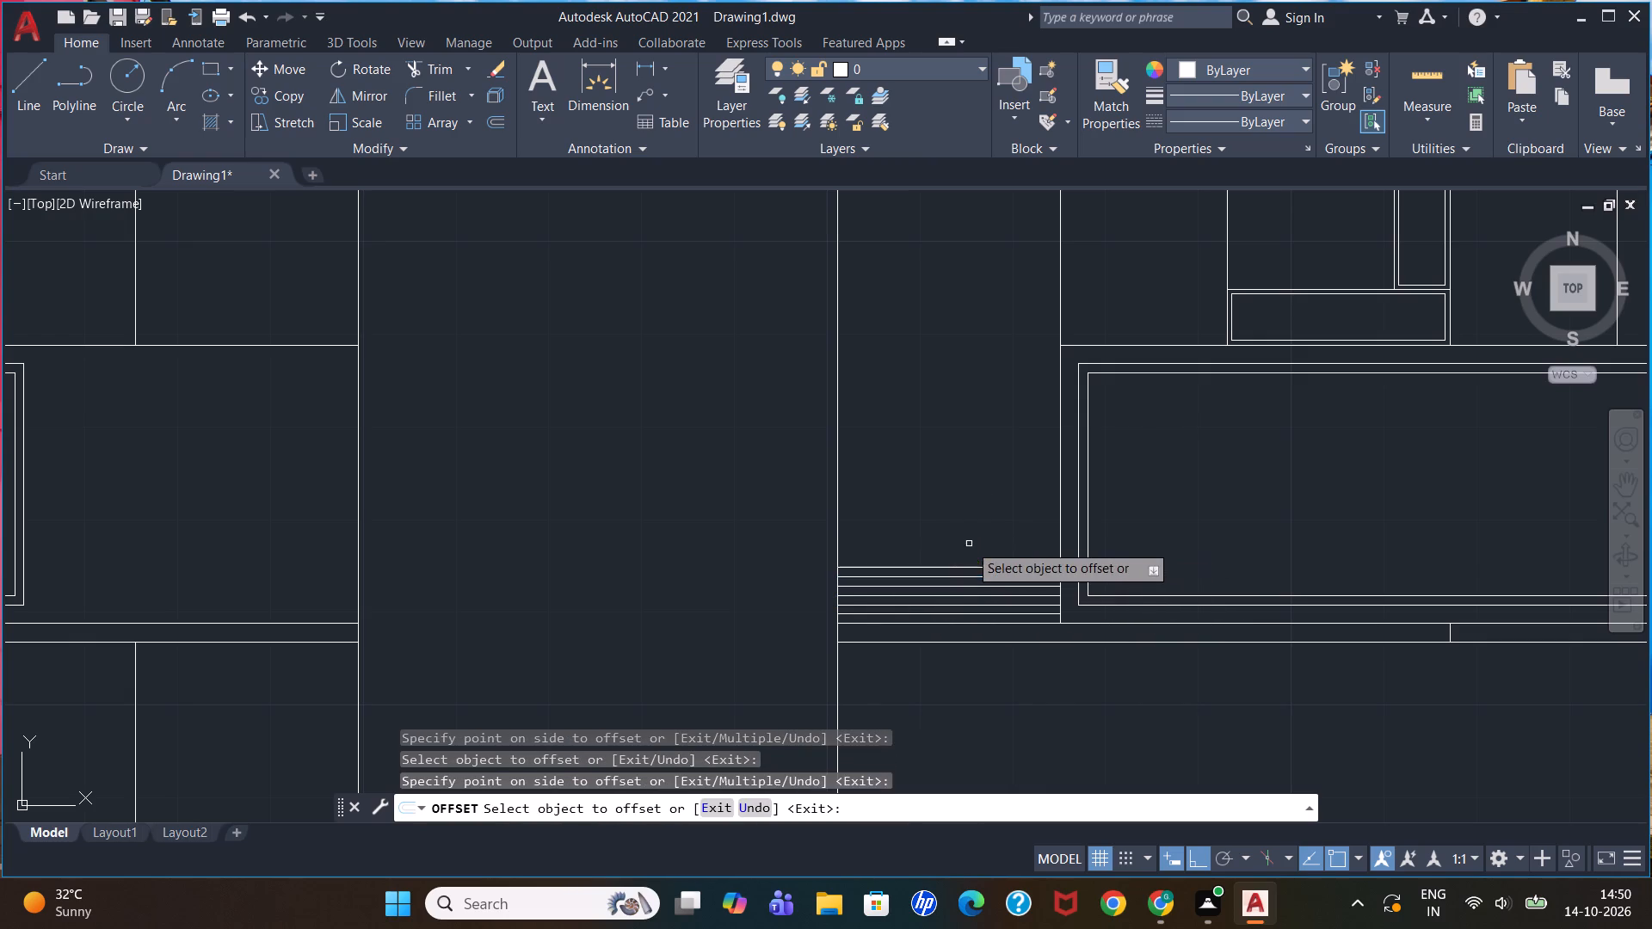
left_click(967, 569)
left_click(970, 533)
left_click(963, 557)
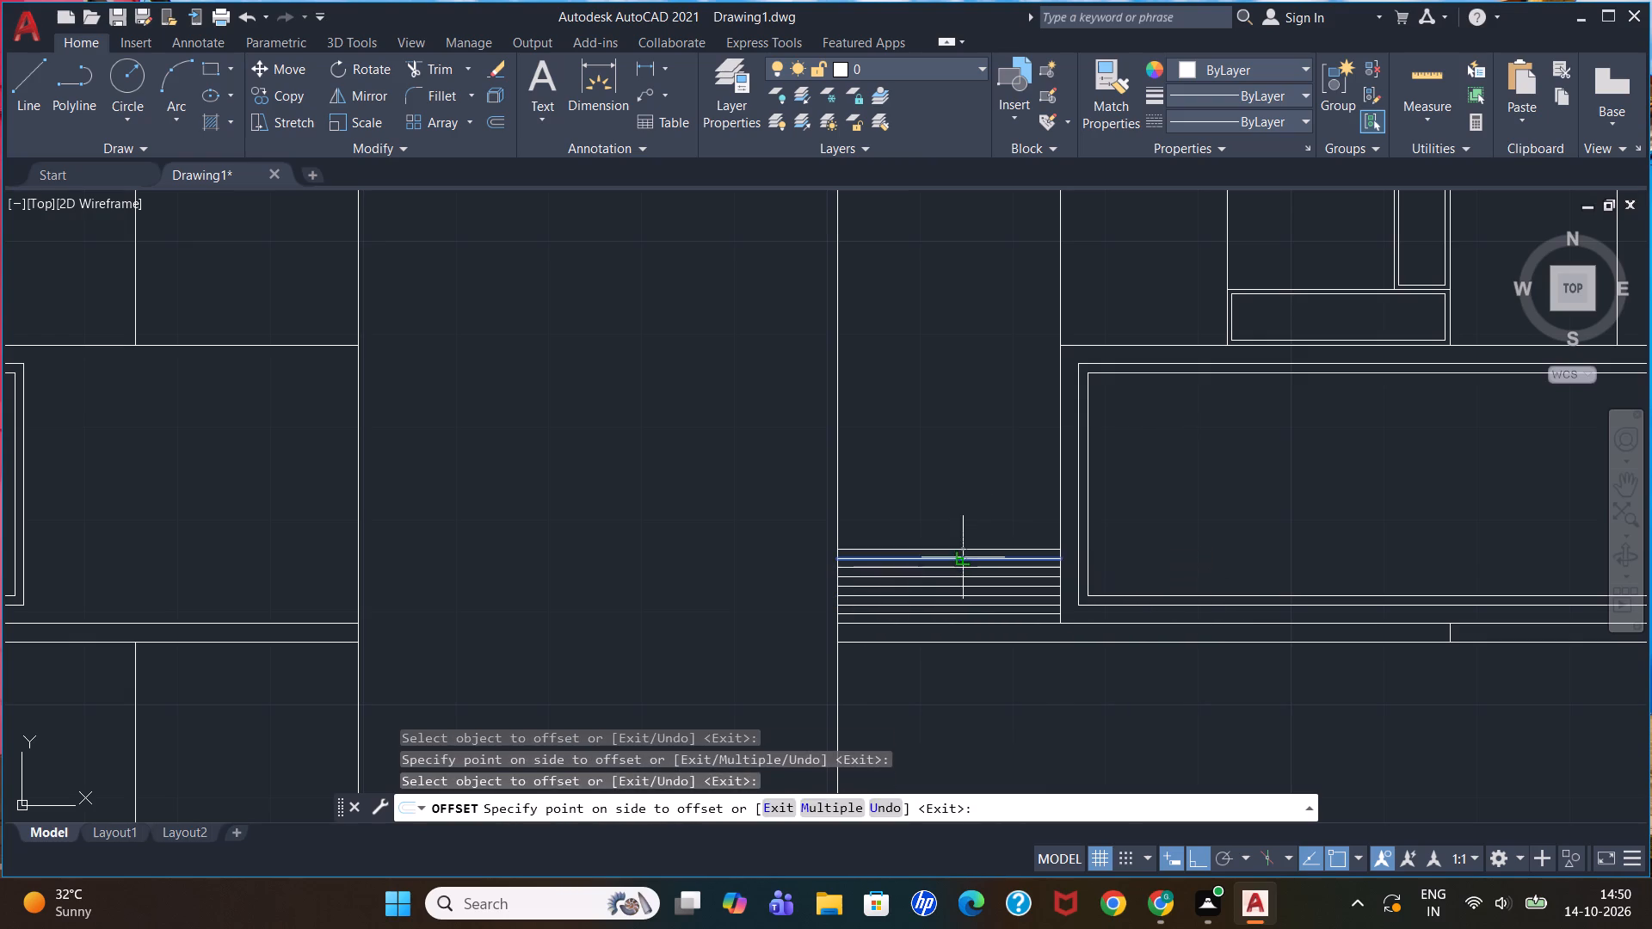
left_click(971, 519)
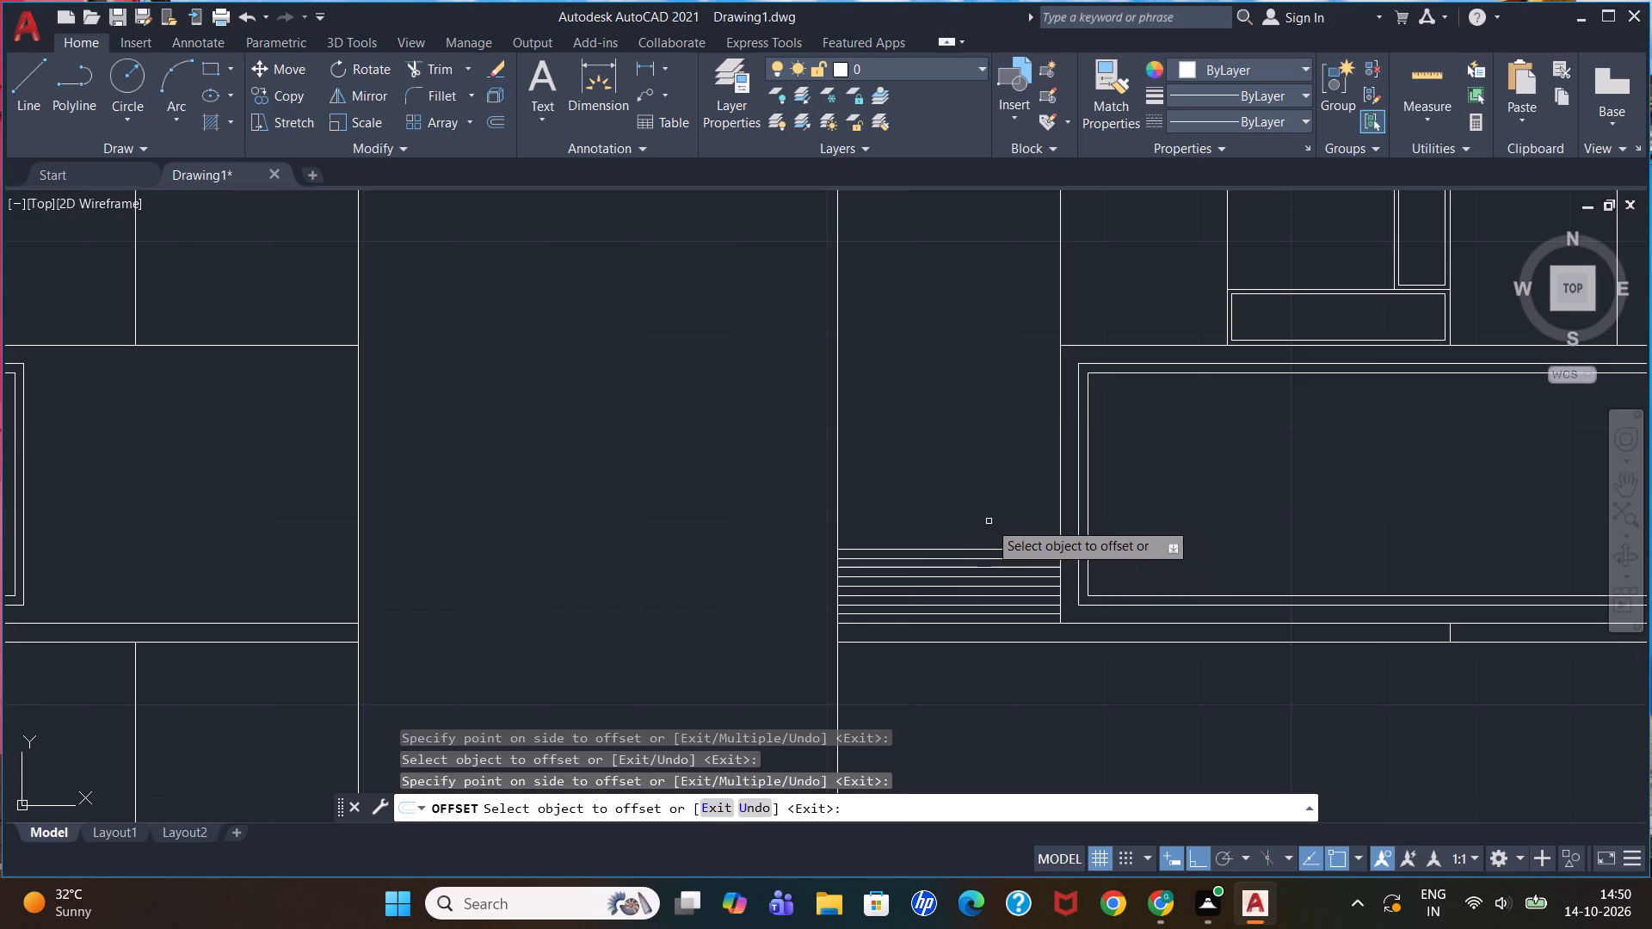
left_click(970, 549)
left_click(977, 524)
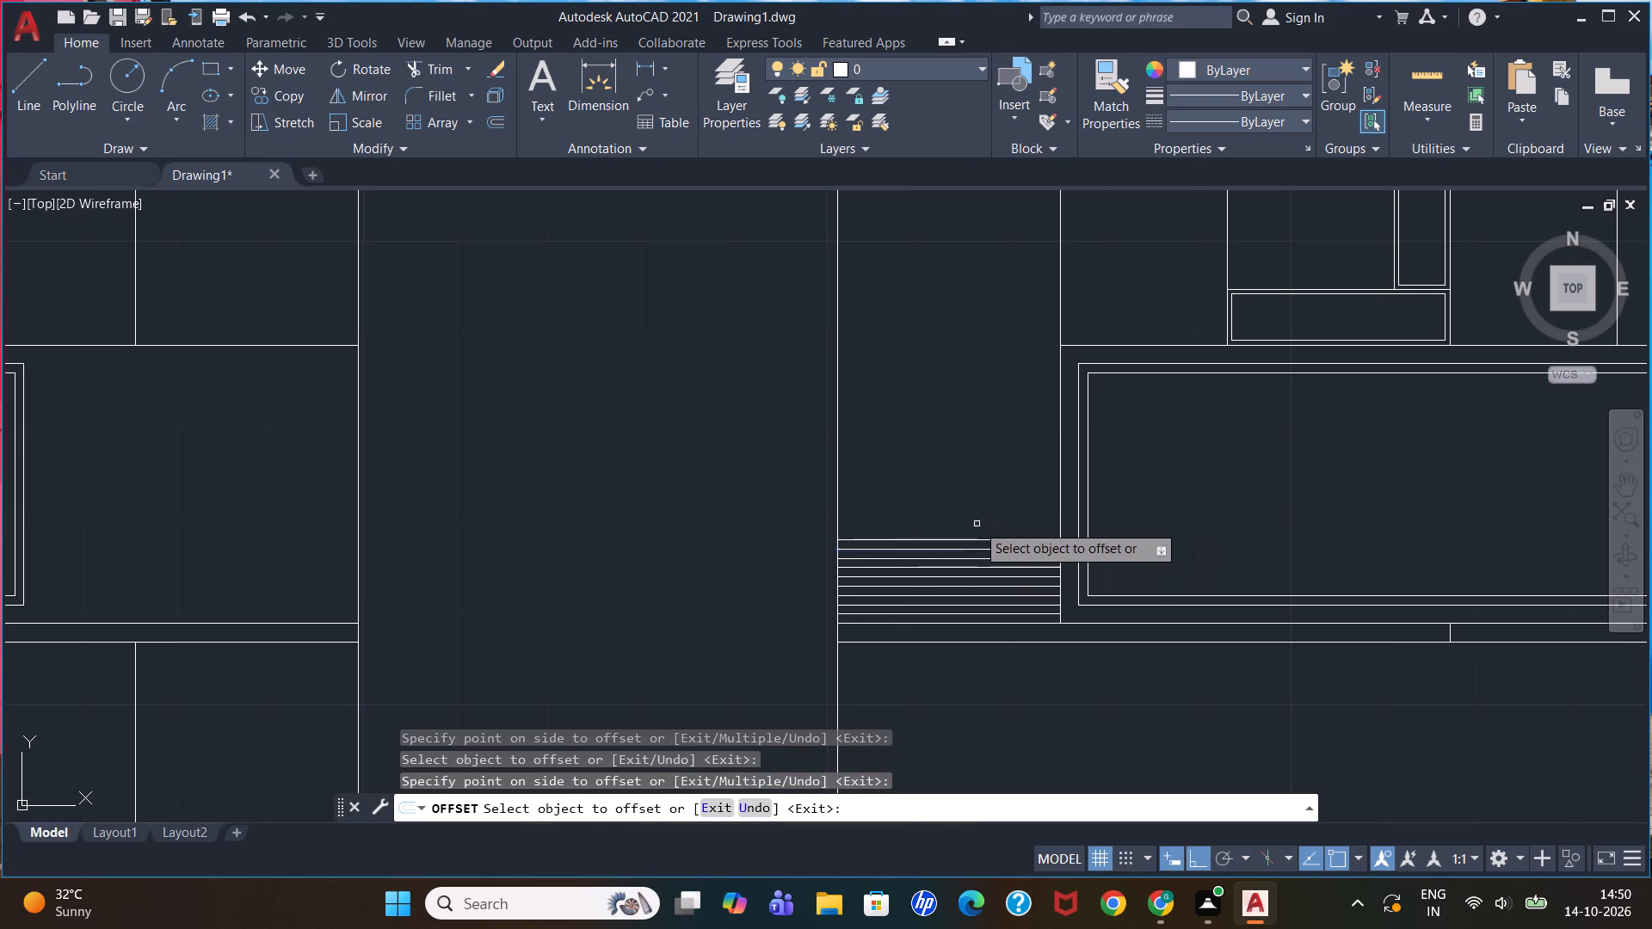
Extend the tall unit's stack with four more horizontal lines, each offset 1" above the previous one.
left_click(987, 541)
left_click(1002, 499)
left_click(1002, 532)
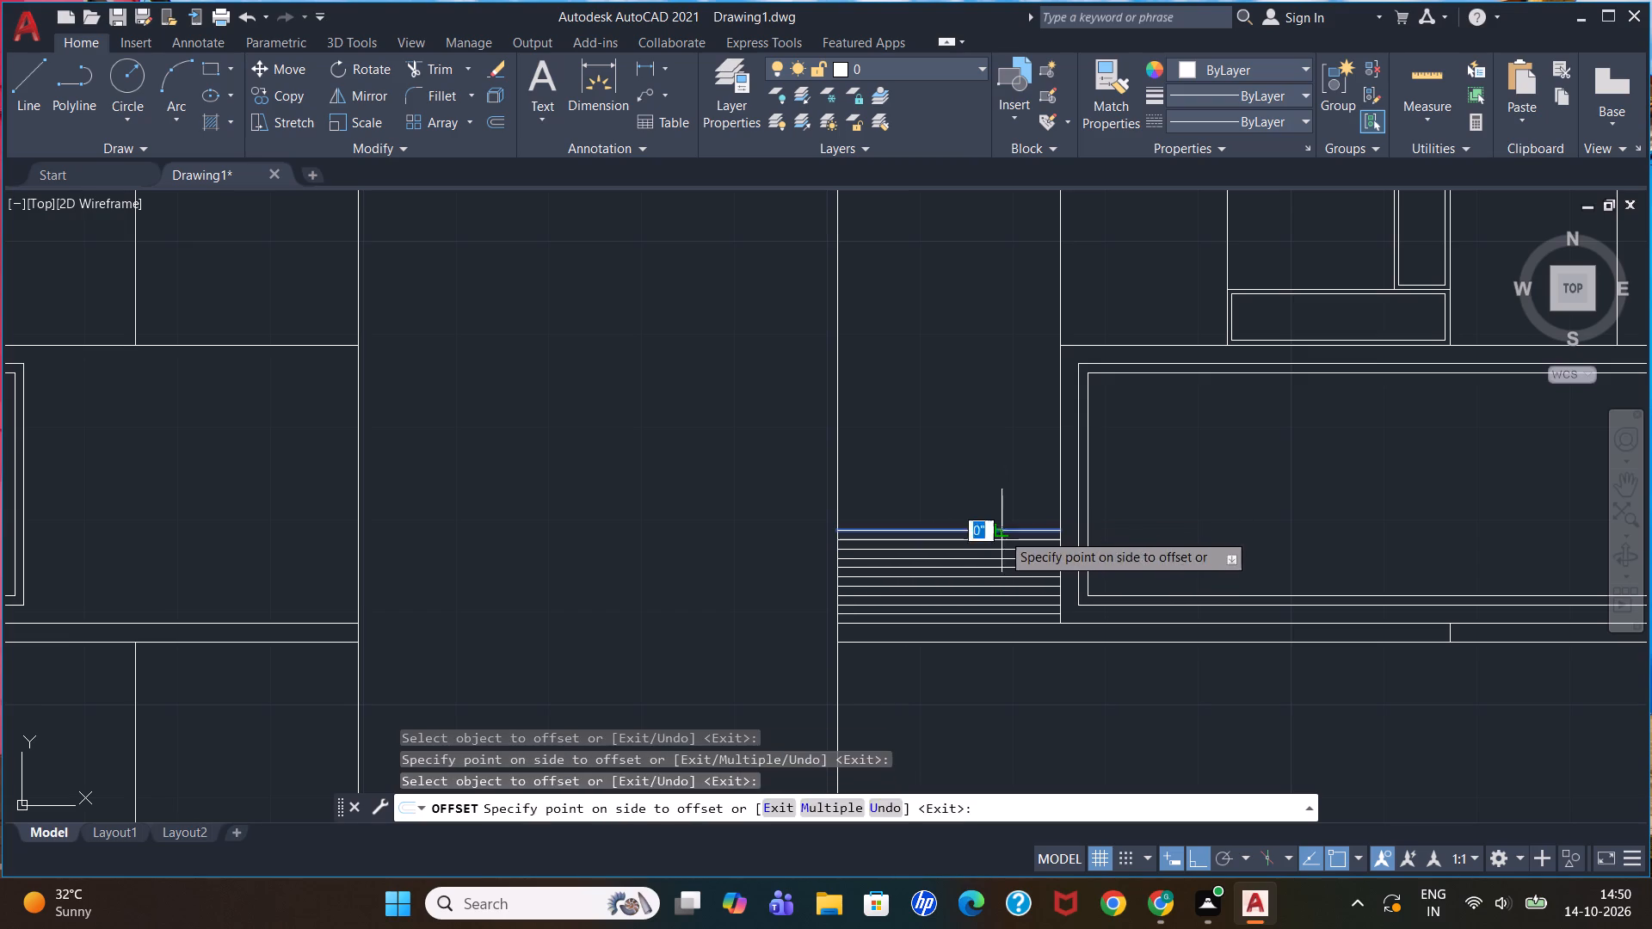
left_click(1002, 474)
left_click(995, 518)
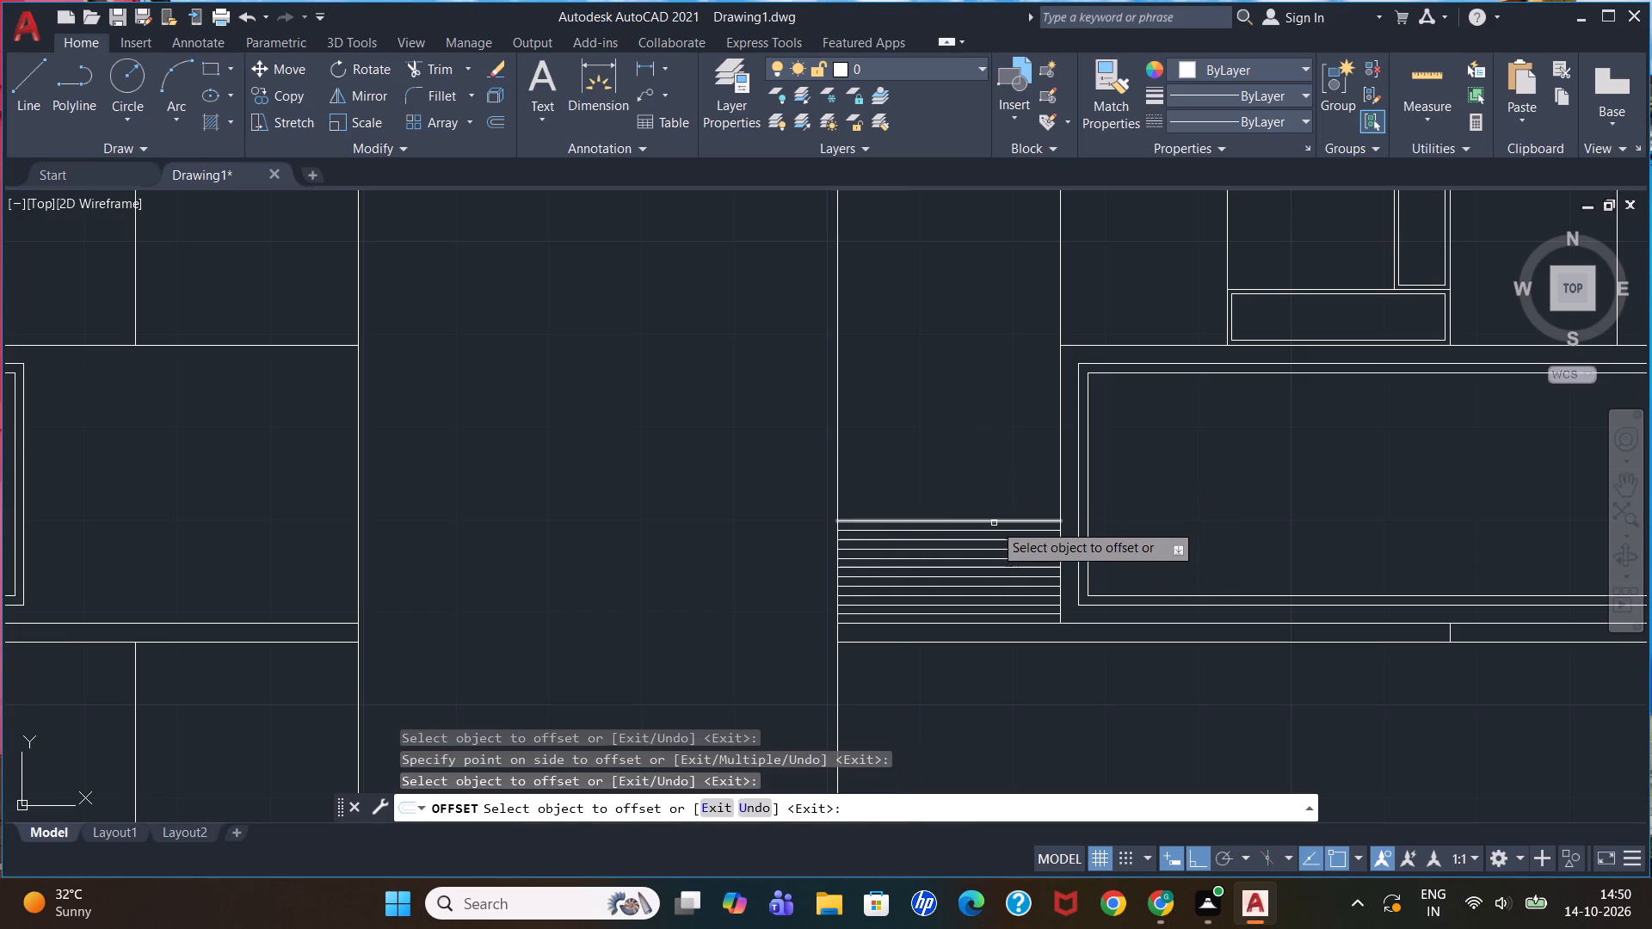
left_click(994, 523)
left_click(990, 472)
scroll(989, 489, "up", 1)
left_click(989, 521)
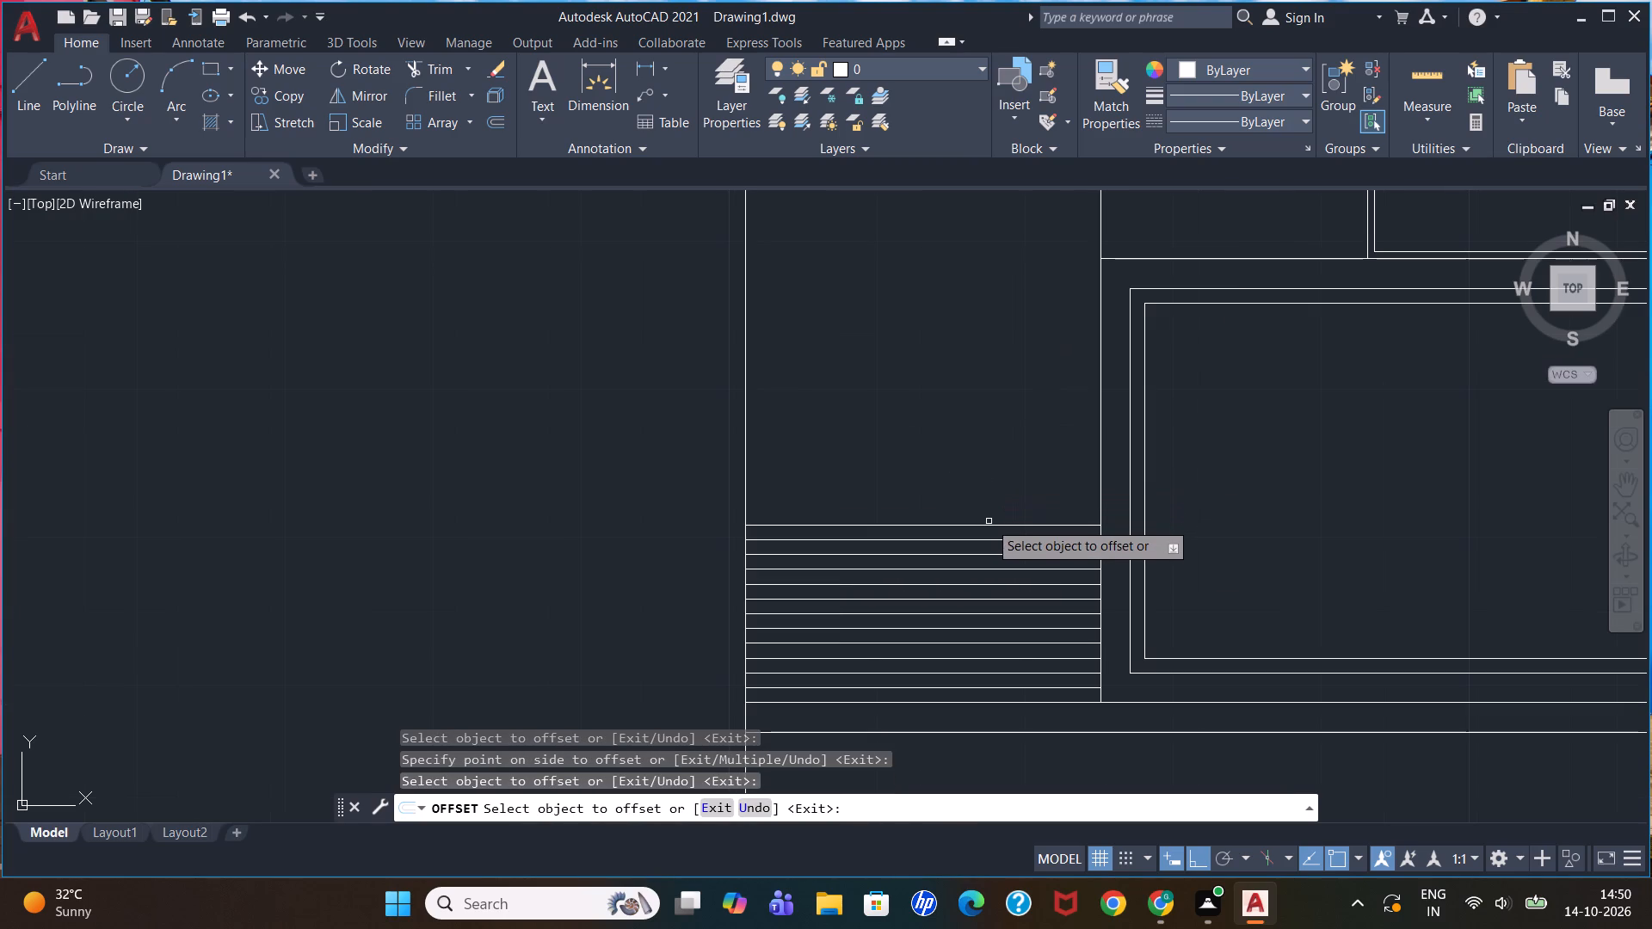
left_click(986, 518)
left_click(985, 528)
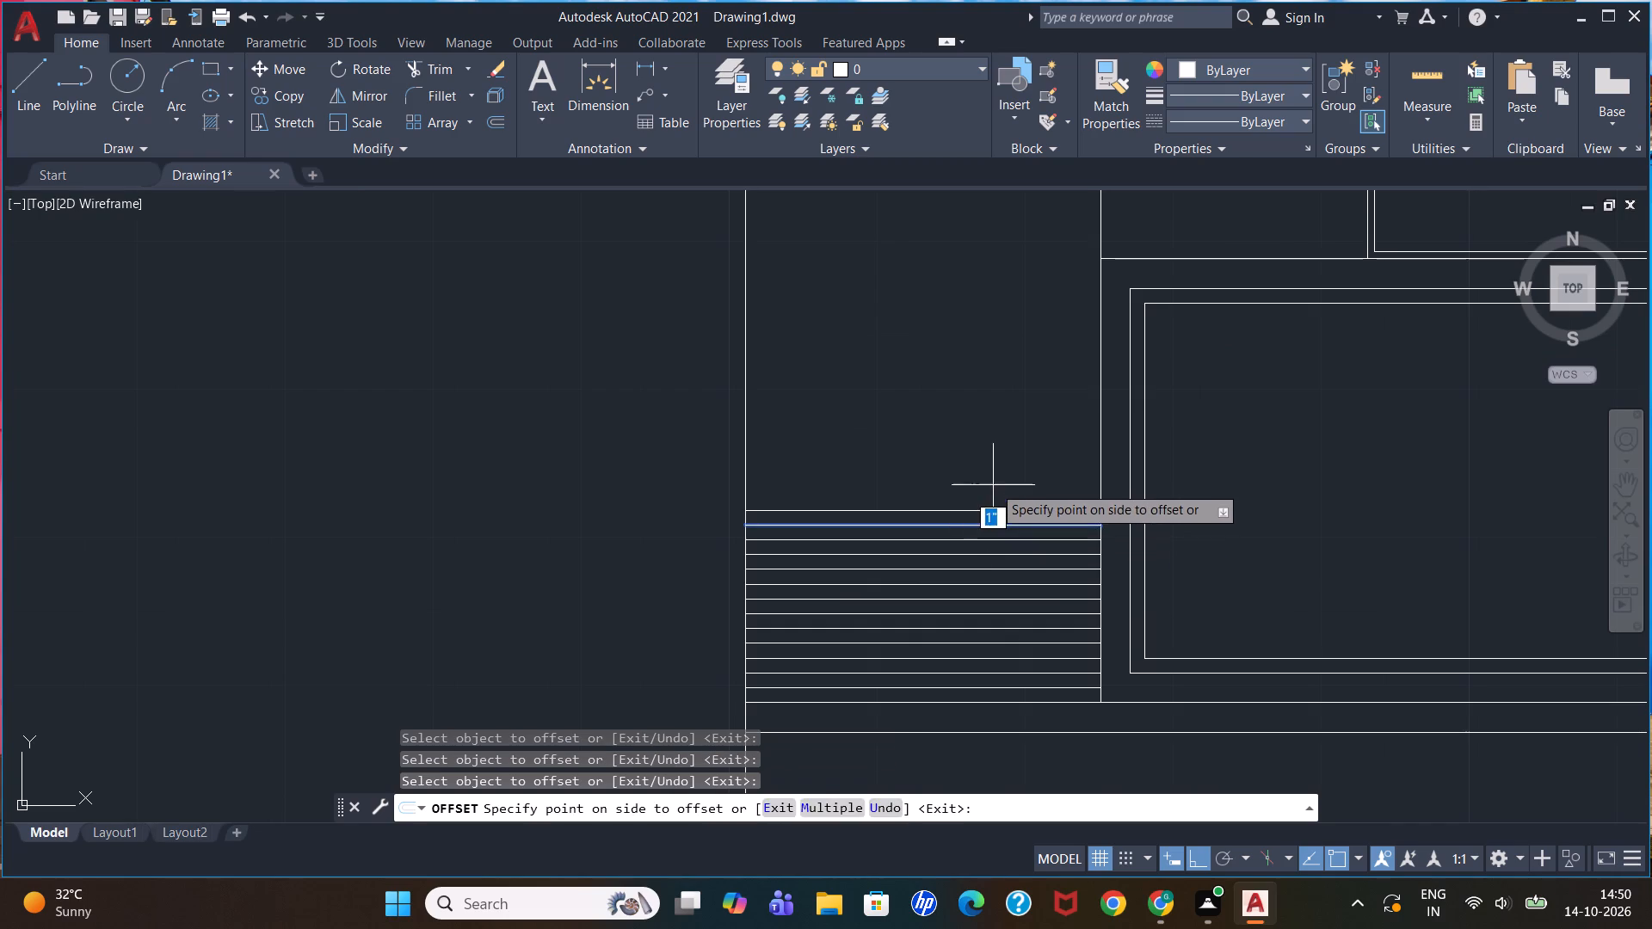
left_click(993, 483)
Add another five horizontal lines to the tall unit by offsetting each topmost line upward by 1".
left_click(984, 512)
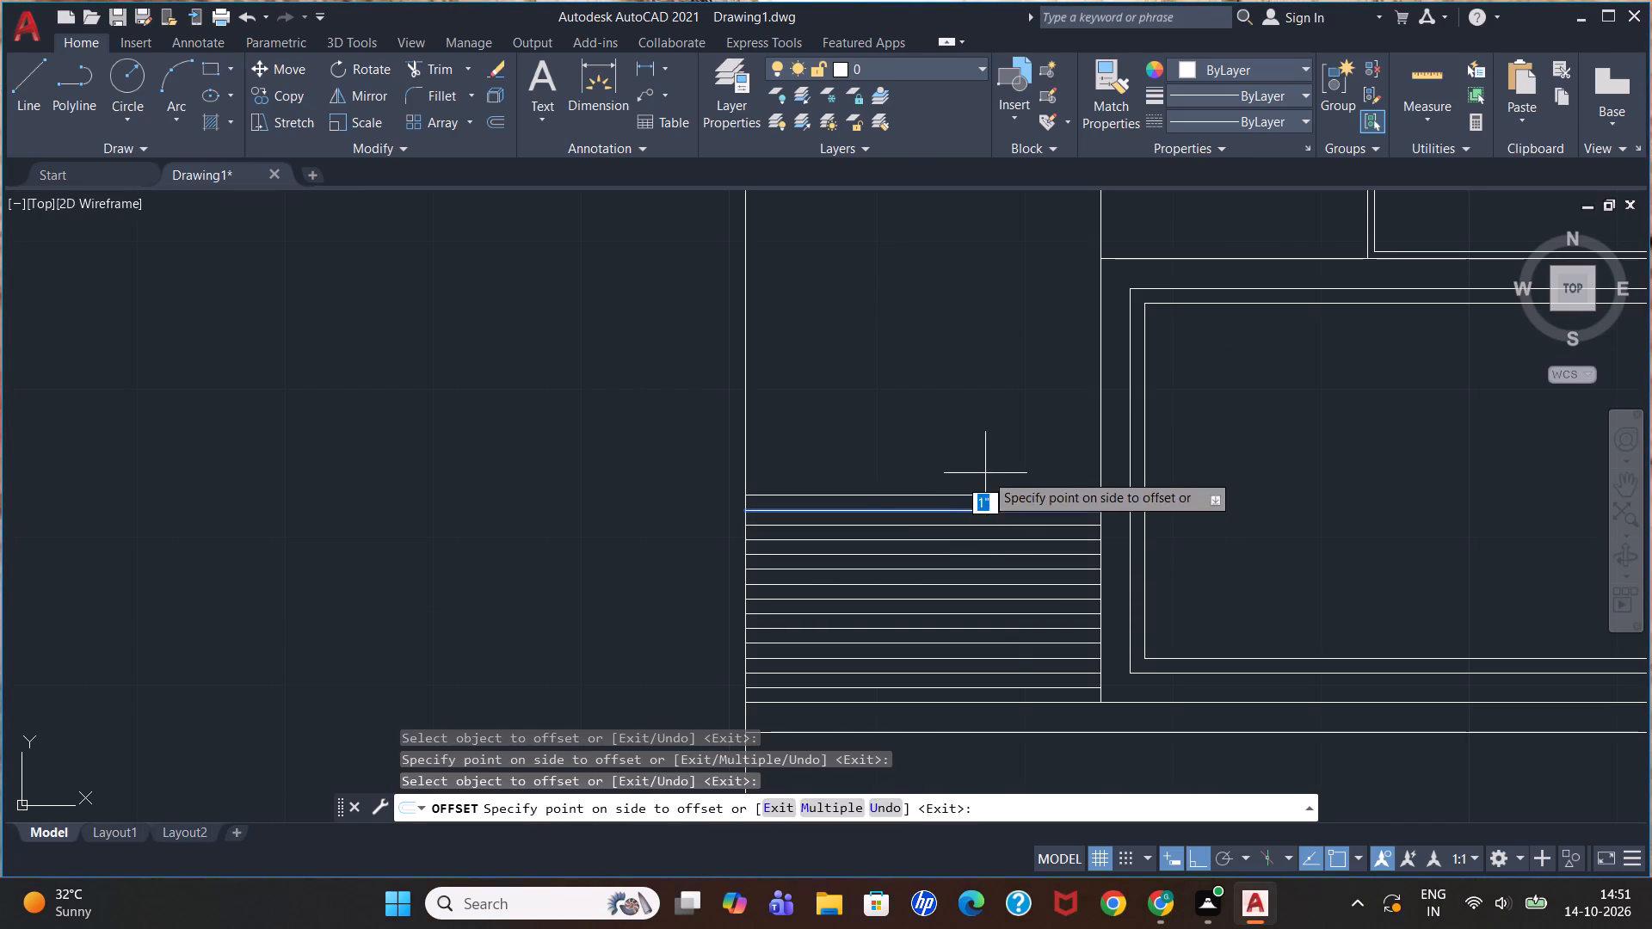
left_click(985, 473)
left_click(989, 496)
left_click(996, 446)
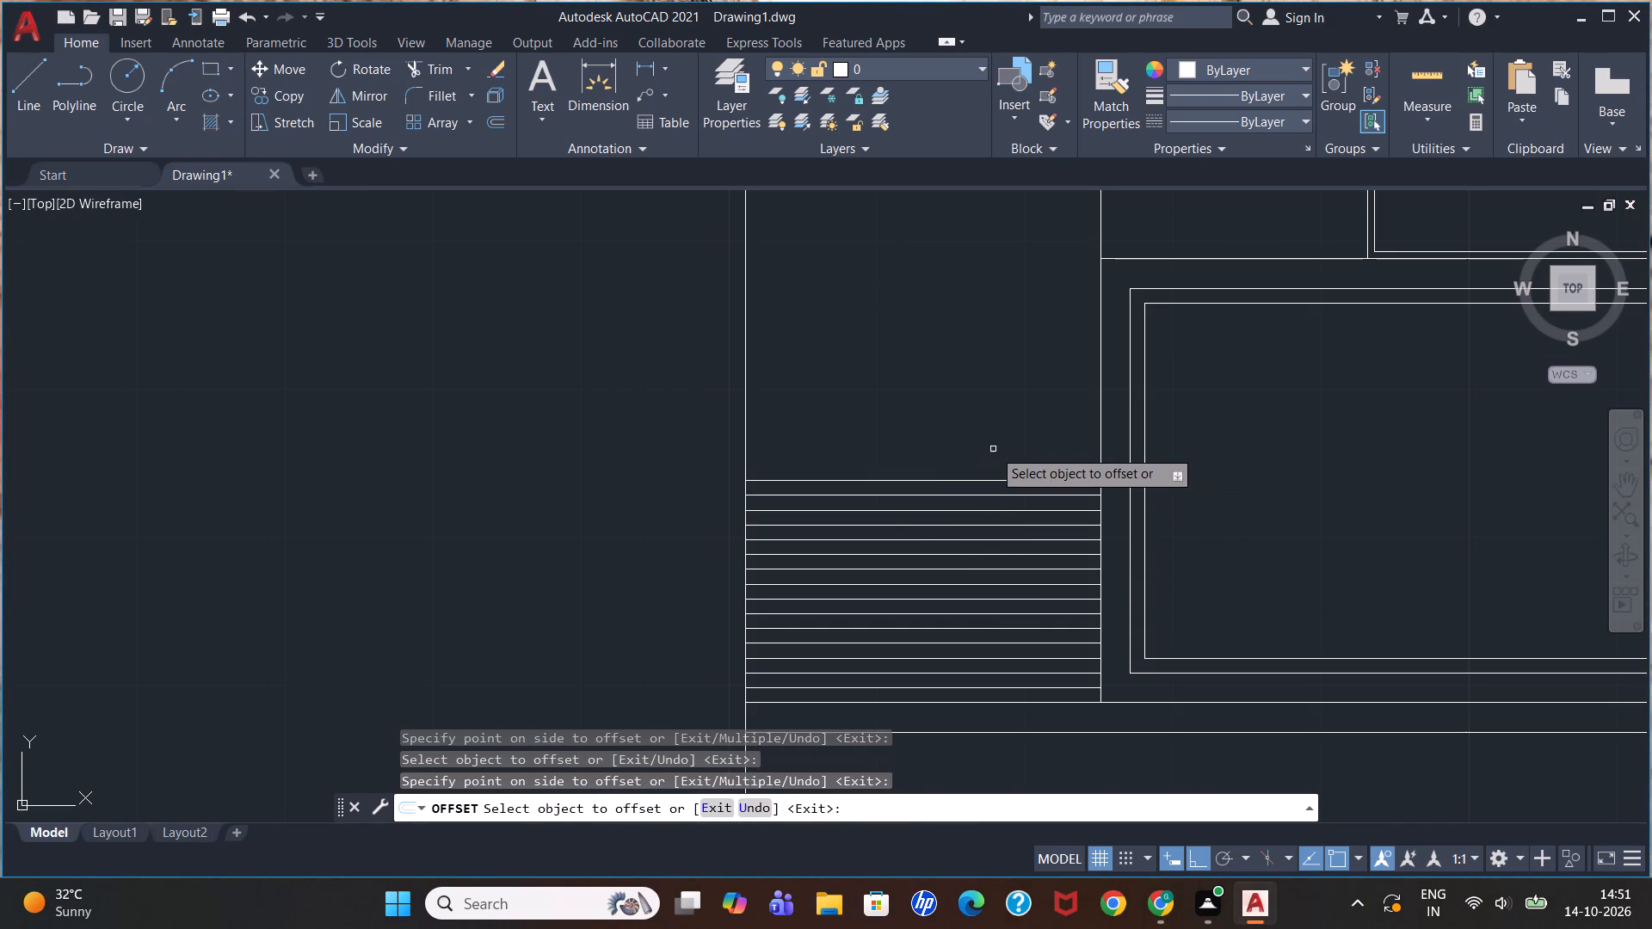
left_click(981, 481)
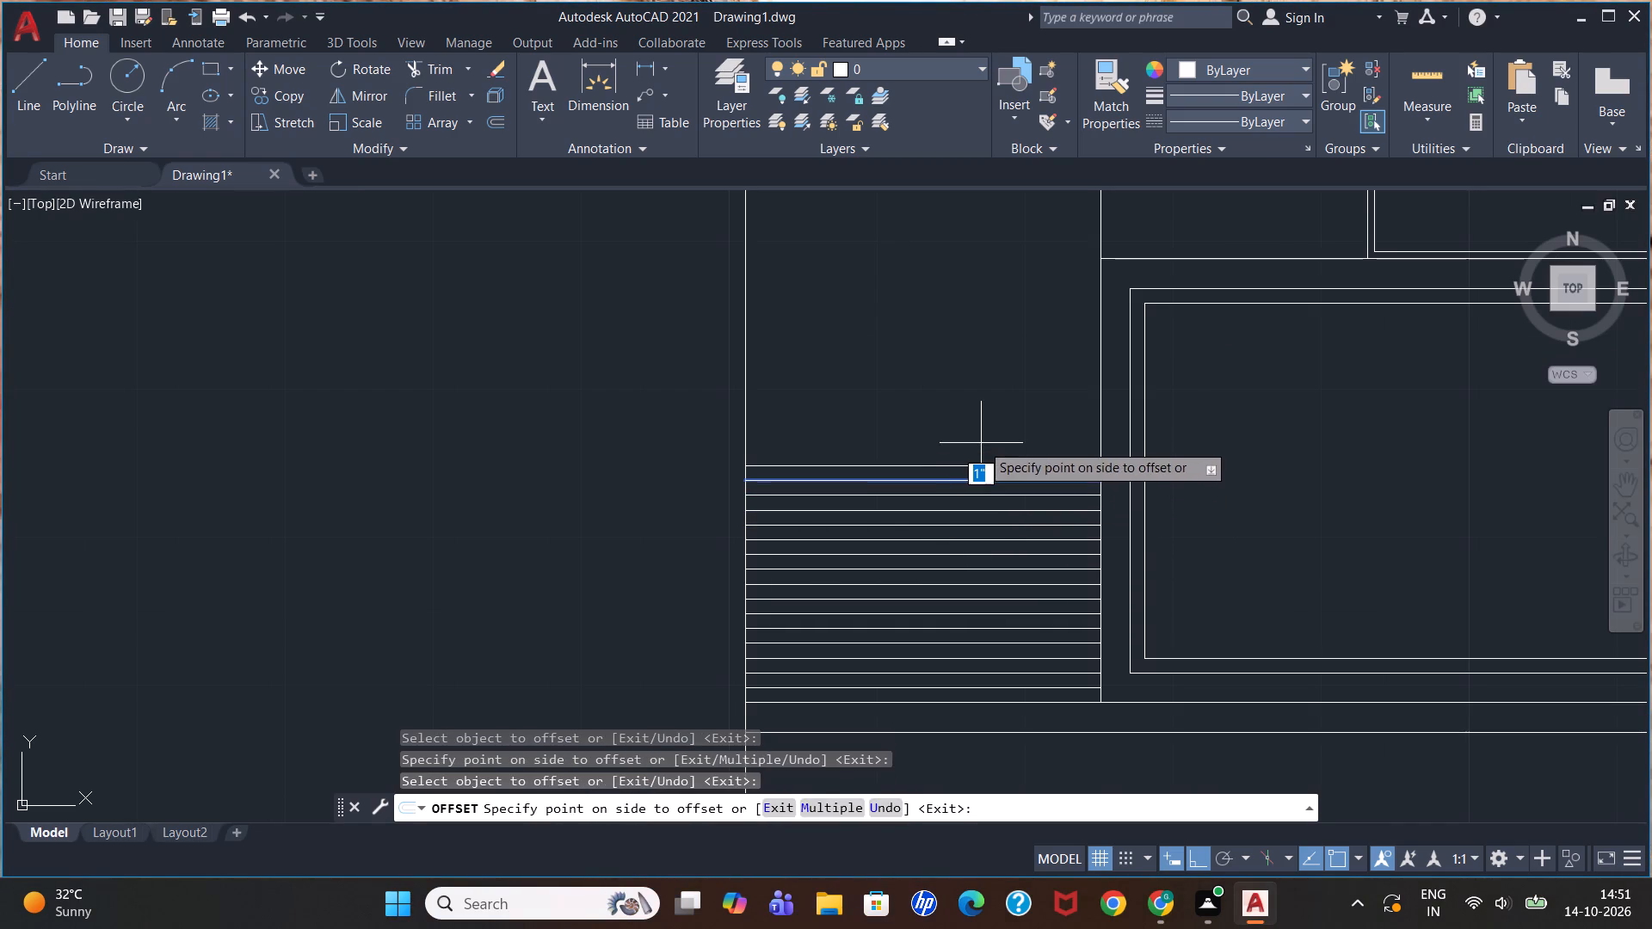
left_click(981, 443)
left_click(983, 466)
left_click(978, 431)
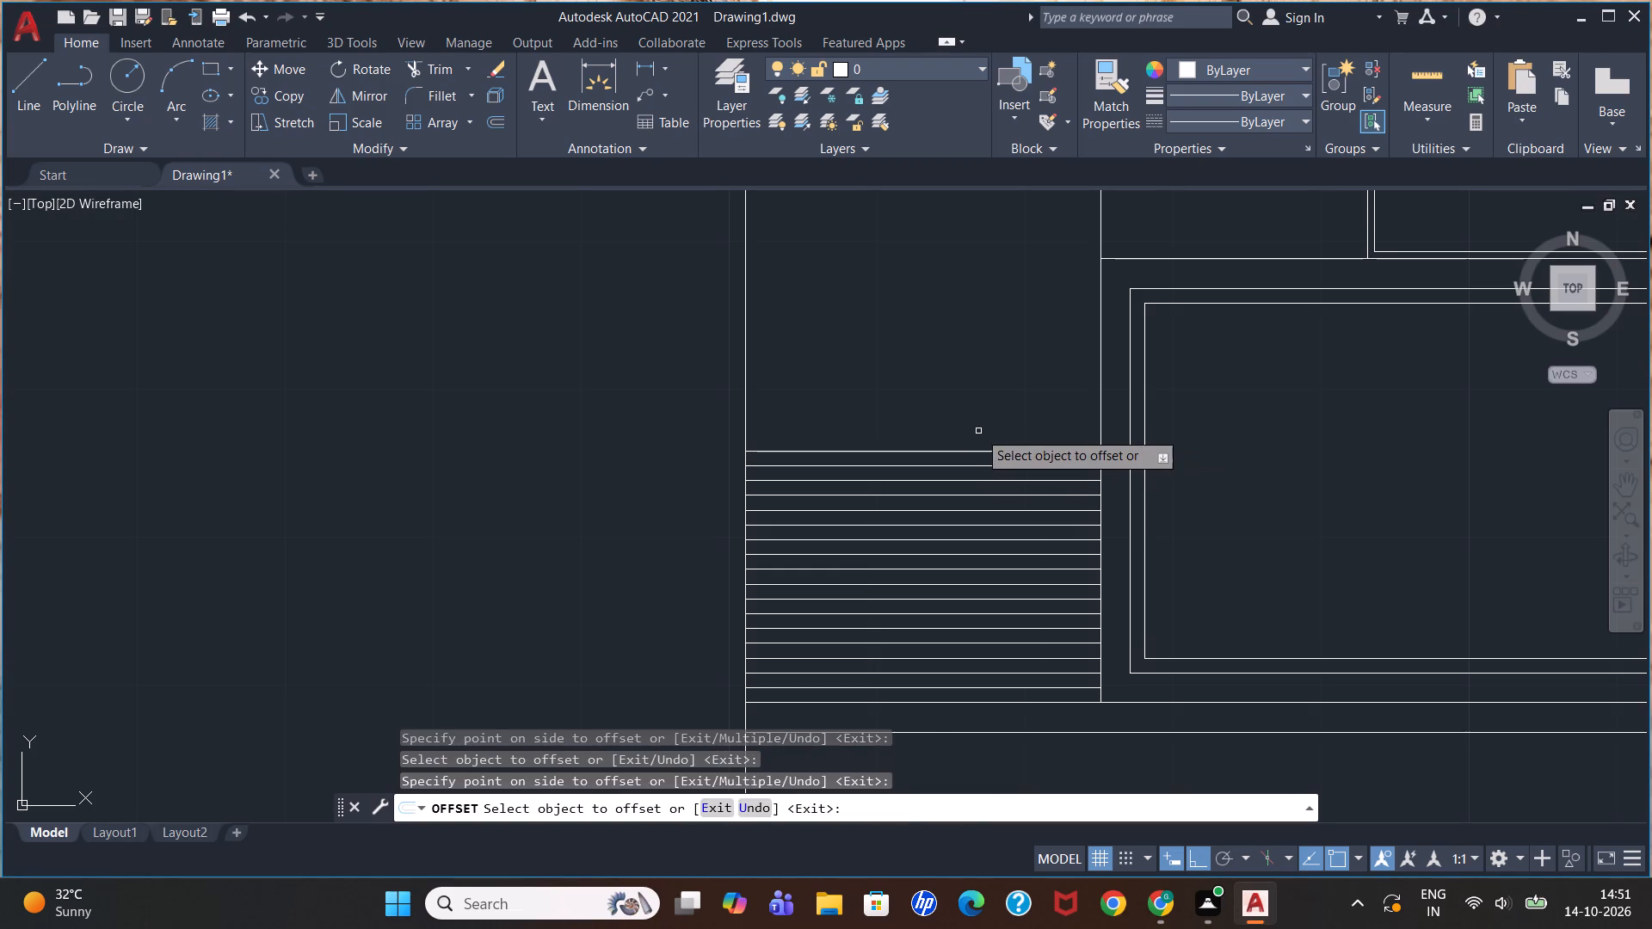
left_click(973, 450)
left_click(979, 418)
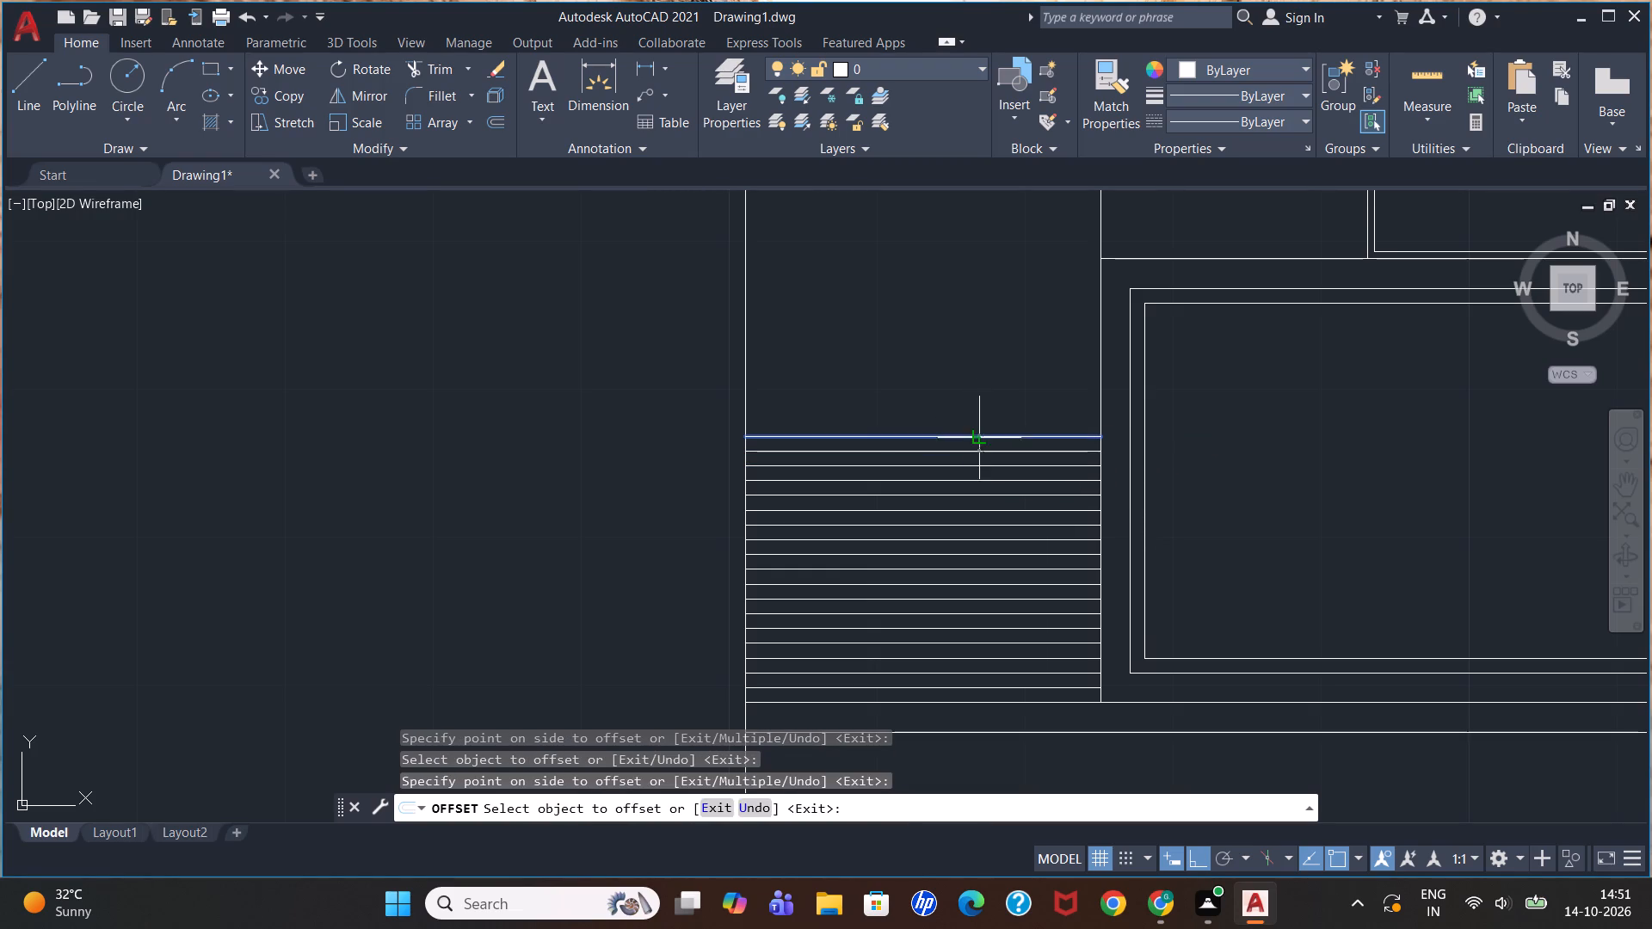
Add four more horizontal lines on top of the tall unit's stack at 1" offsets.
left_click(979, 438)
left_click(984, 391)
left_click(977, 421)
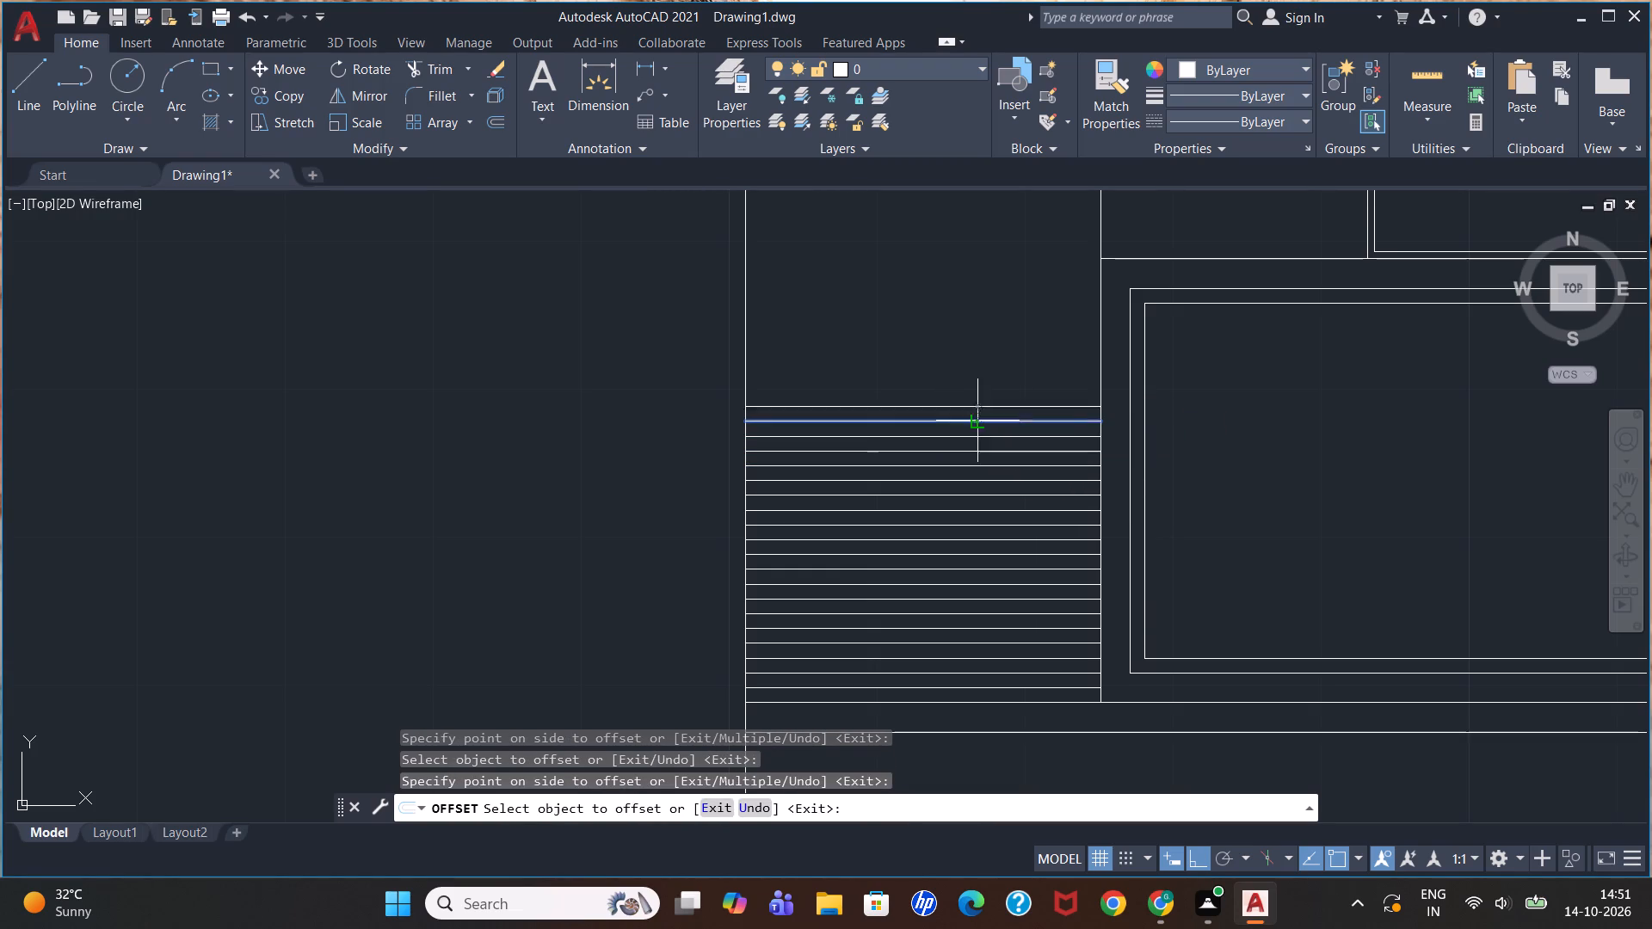
left_click(982, 378)
left_click(968, 407)
left_click(976, 370)
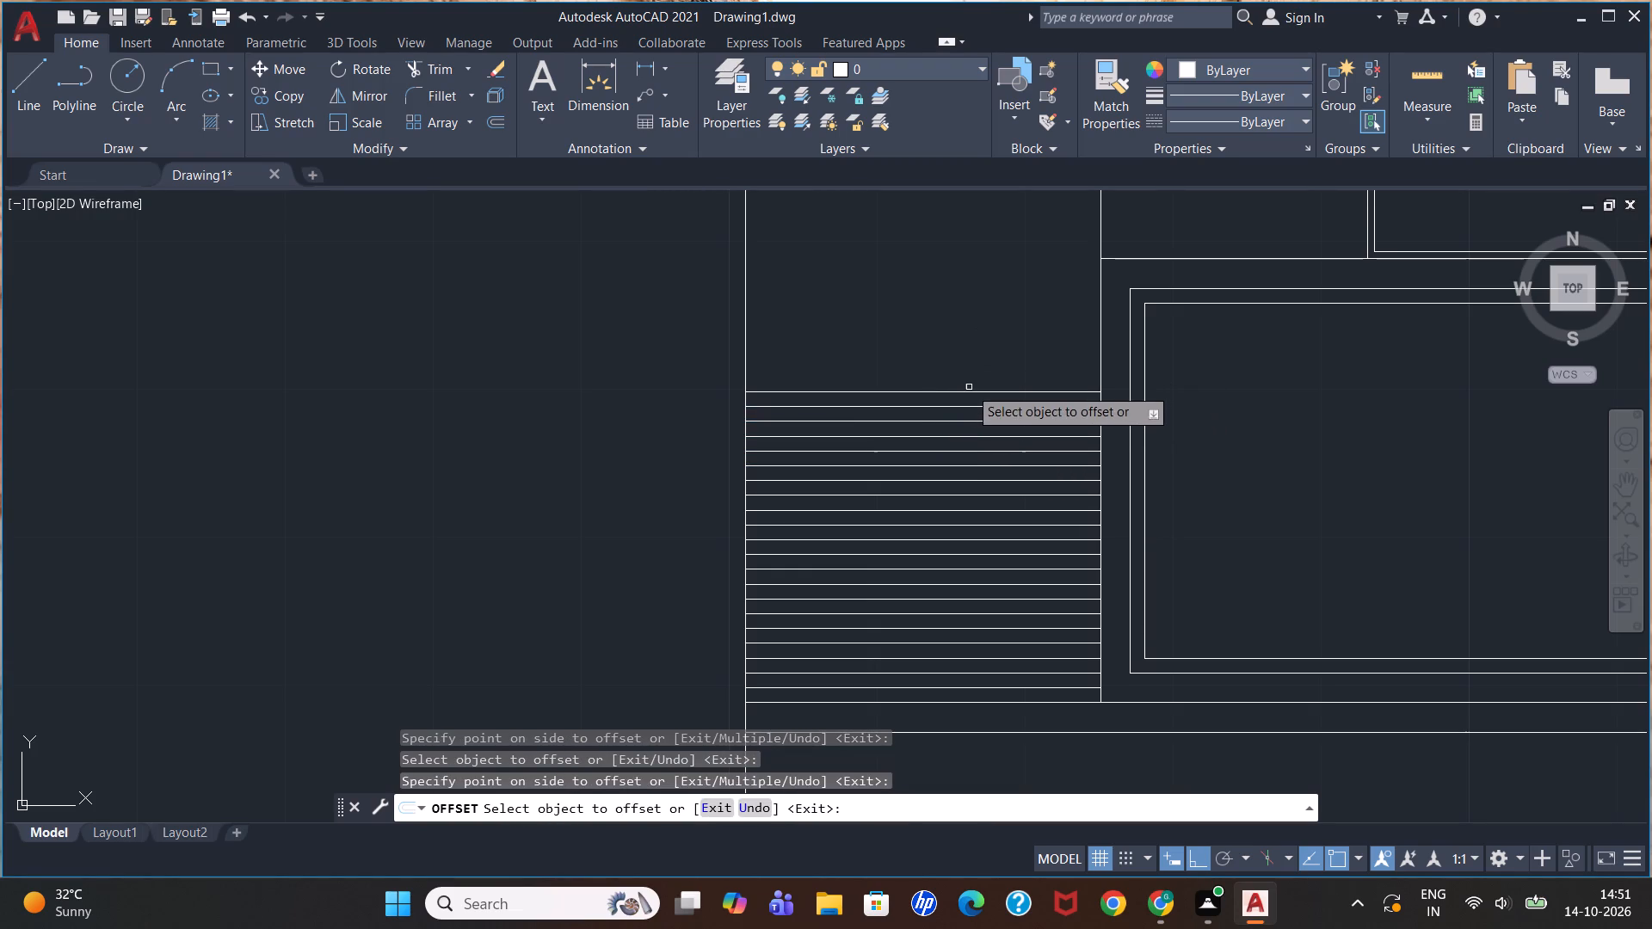
left_click(969, 392)
left_click(970, 367)
Continue the tall unit's stack upward with four more horizontal lines, each offset by 1".
scroll(972, 373, "down", 1)
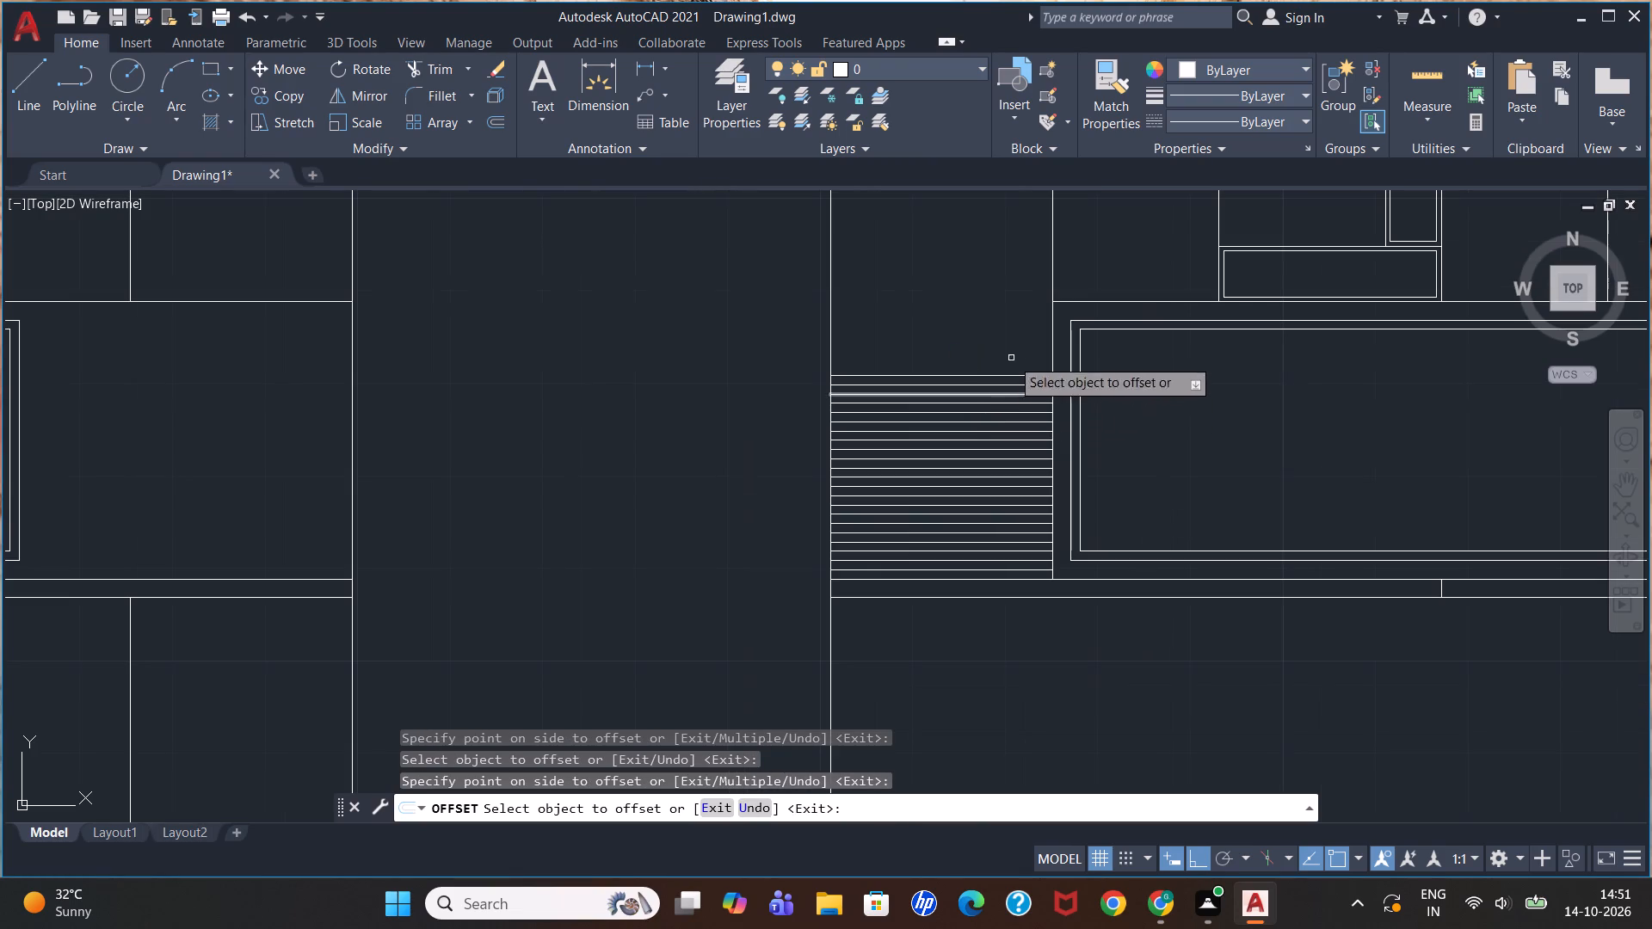
scroll(965, 384, "up", 2)
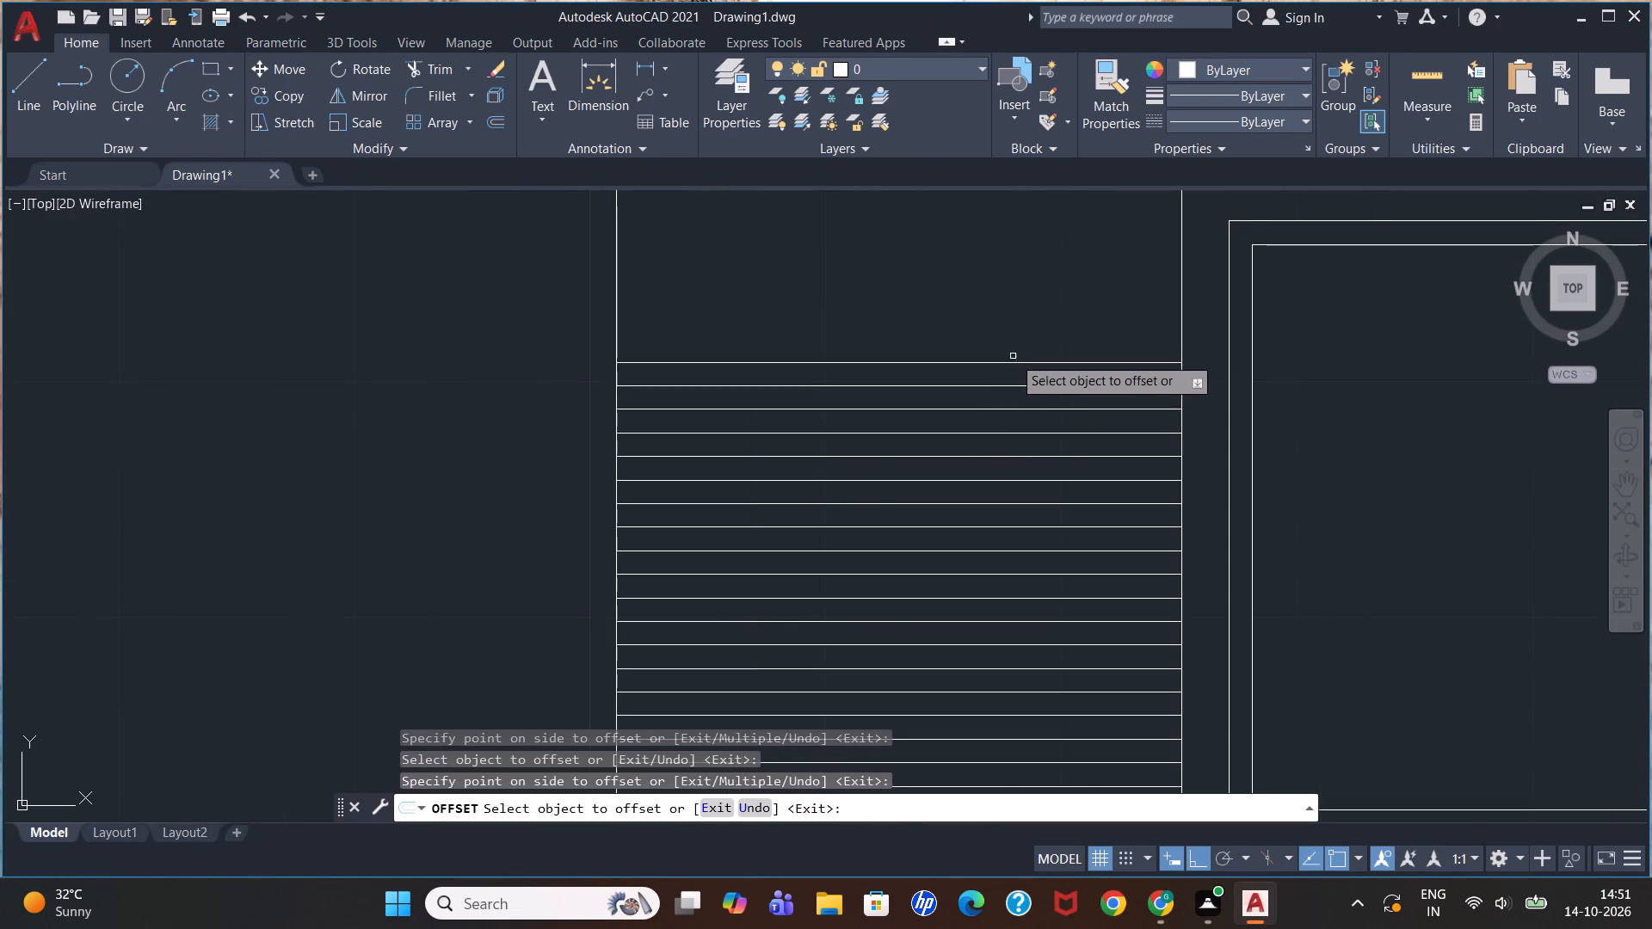
left_click(1008, 364)
left_click(1016, 319)
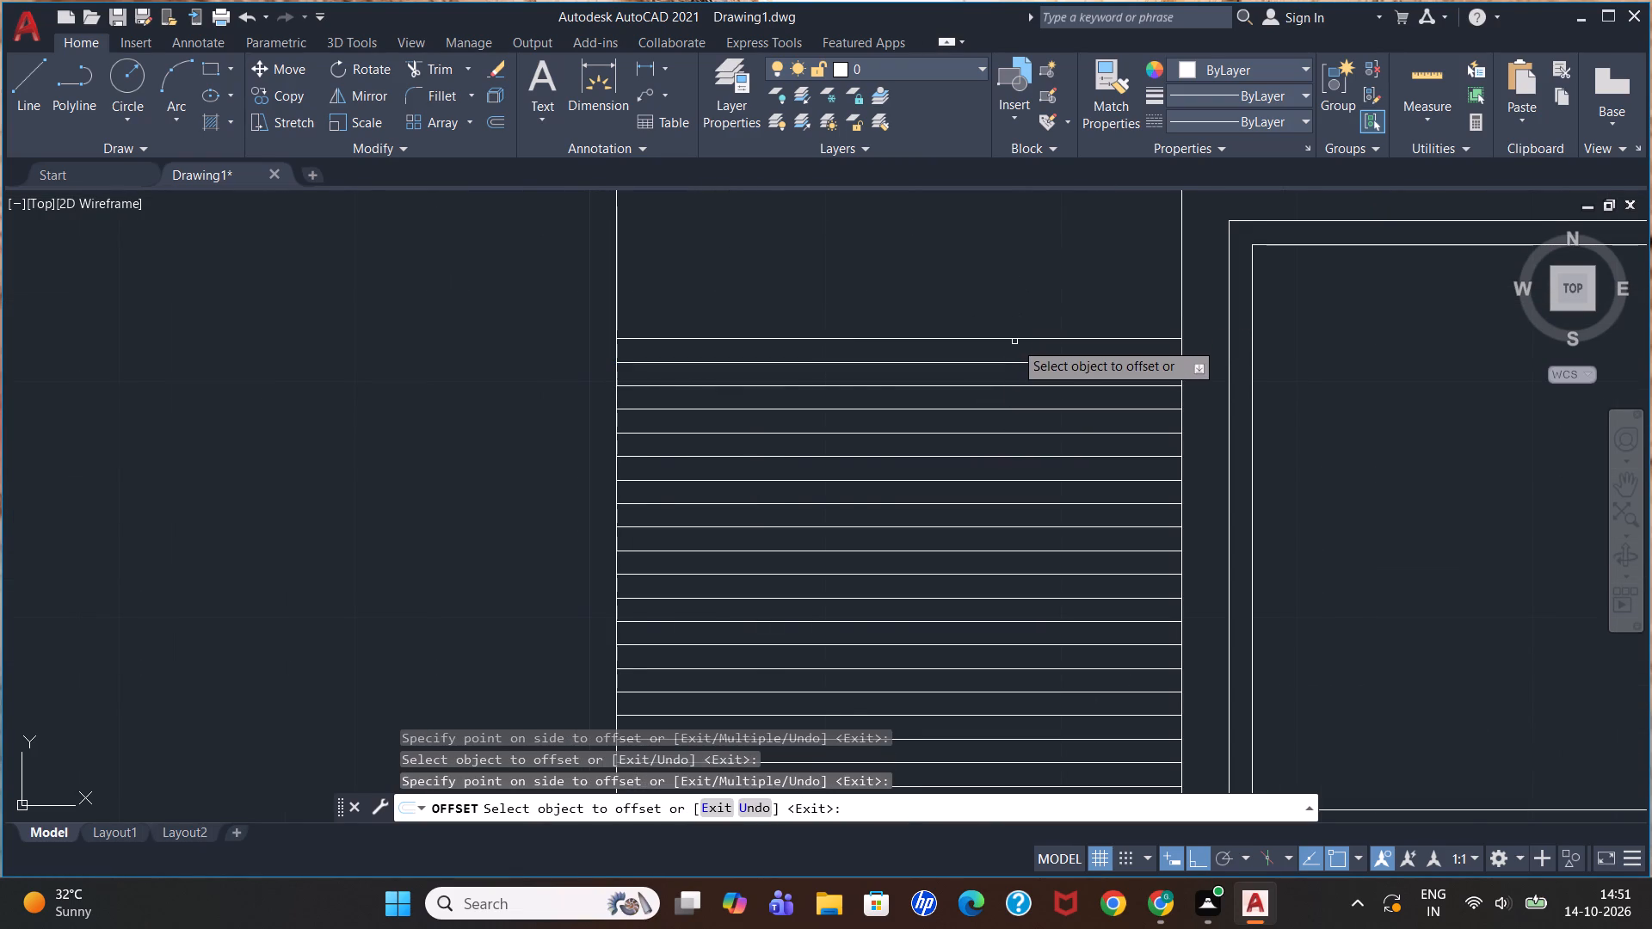
left_click(1014, 341)
left_click(1042, 305)
scroll(1031, 325, "down", 5)
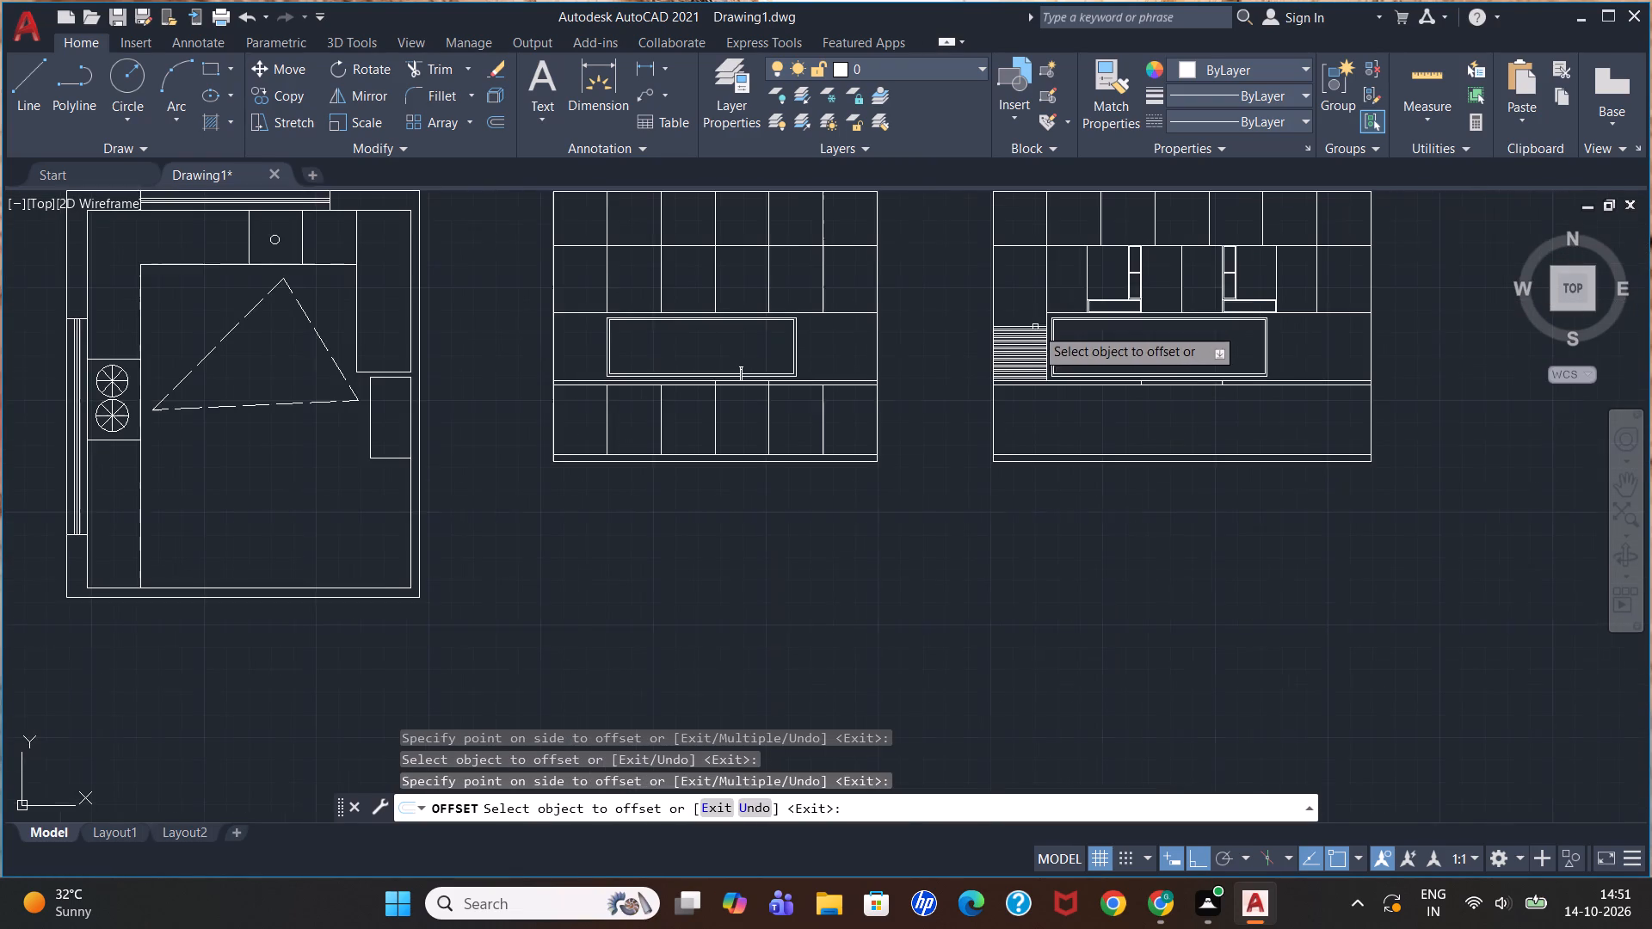
scroll(1061, 213, "up", 3)
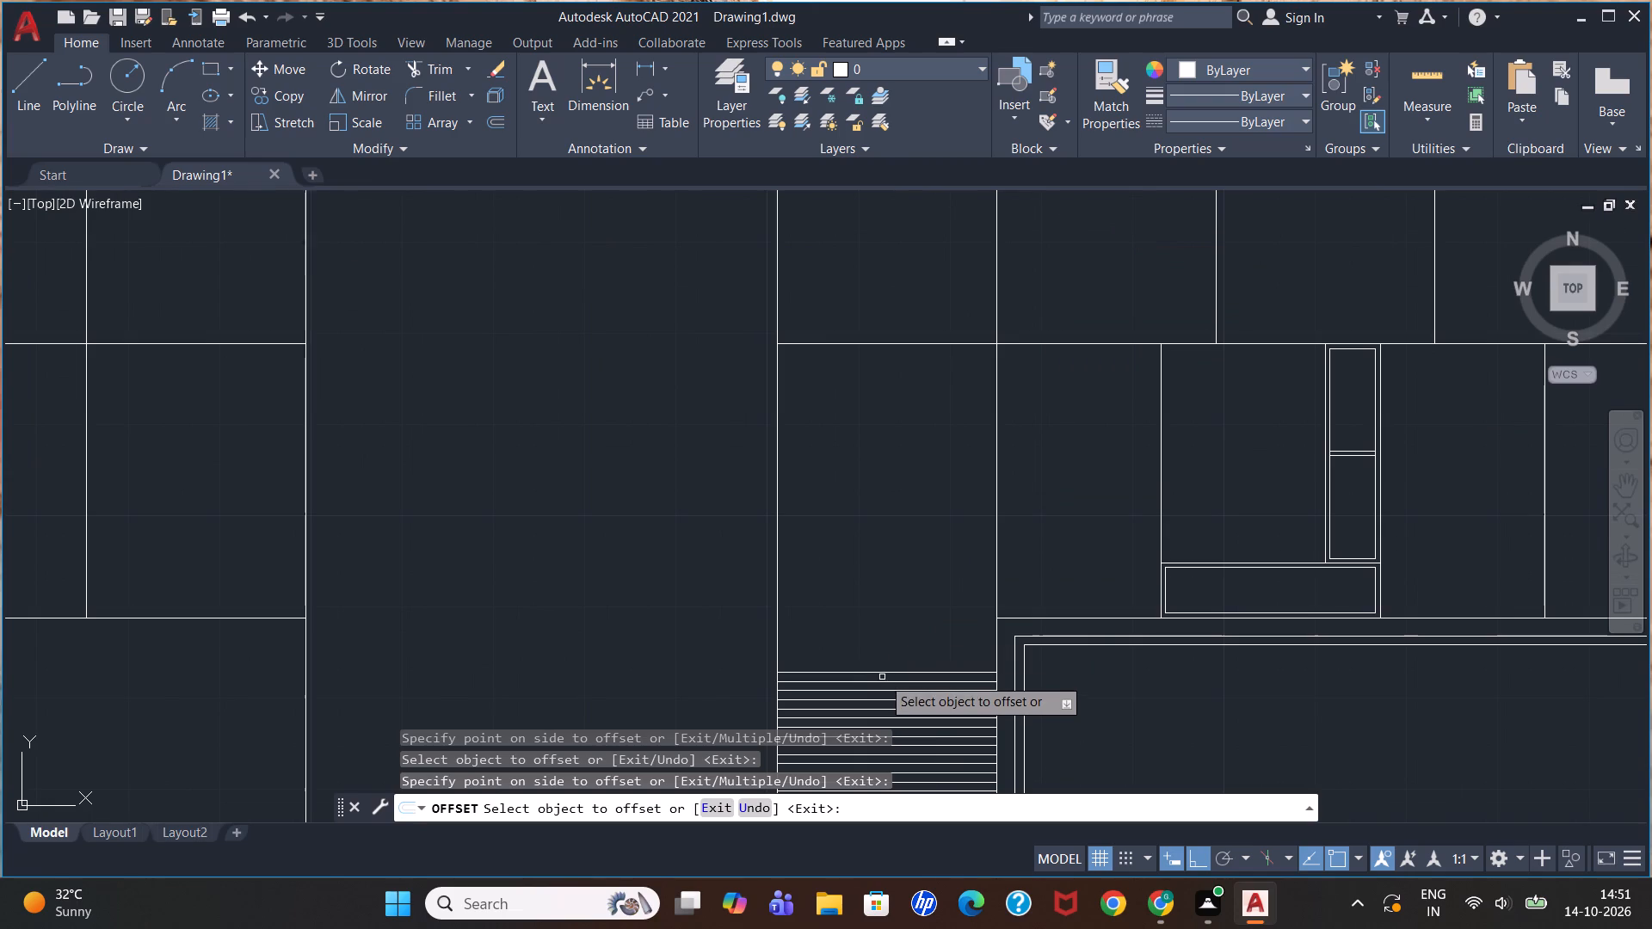
left_click(889, 674)
left_click(912, 640)
left_click(909, 661)
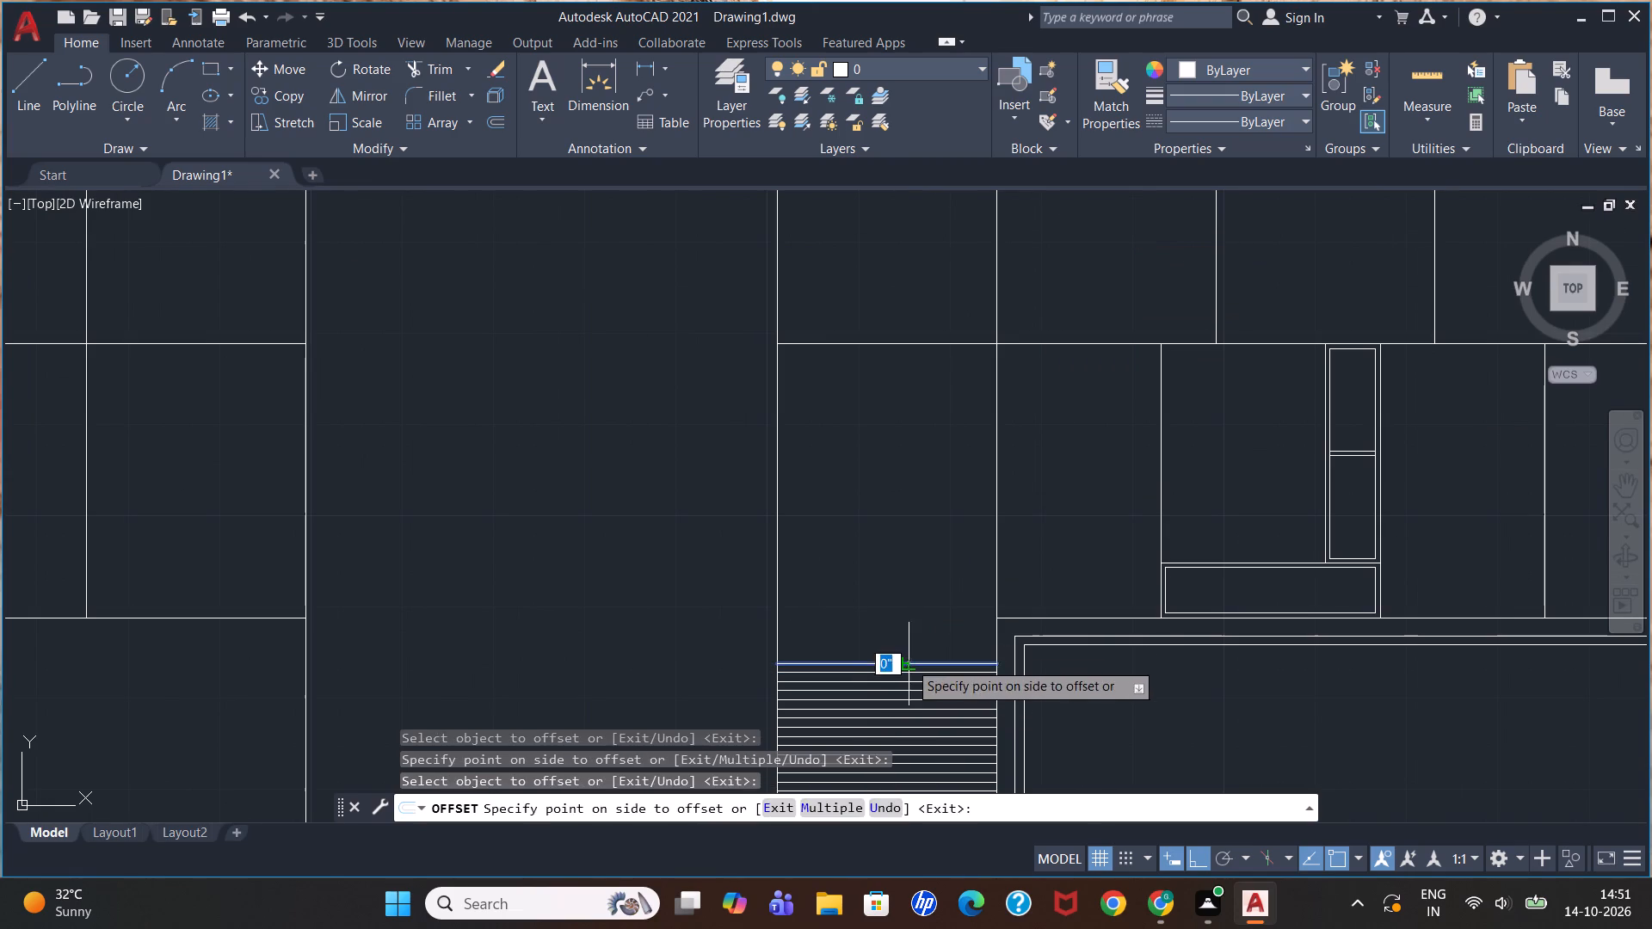
left_click(933, 605)
Offset the tall unit's topmost line upward by 1" four more times, up to the level of the adjacent wall cabinets' bottom edge.
left_click(915, 649)
left_click(917, 654)
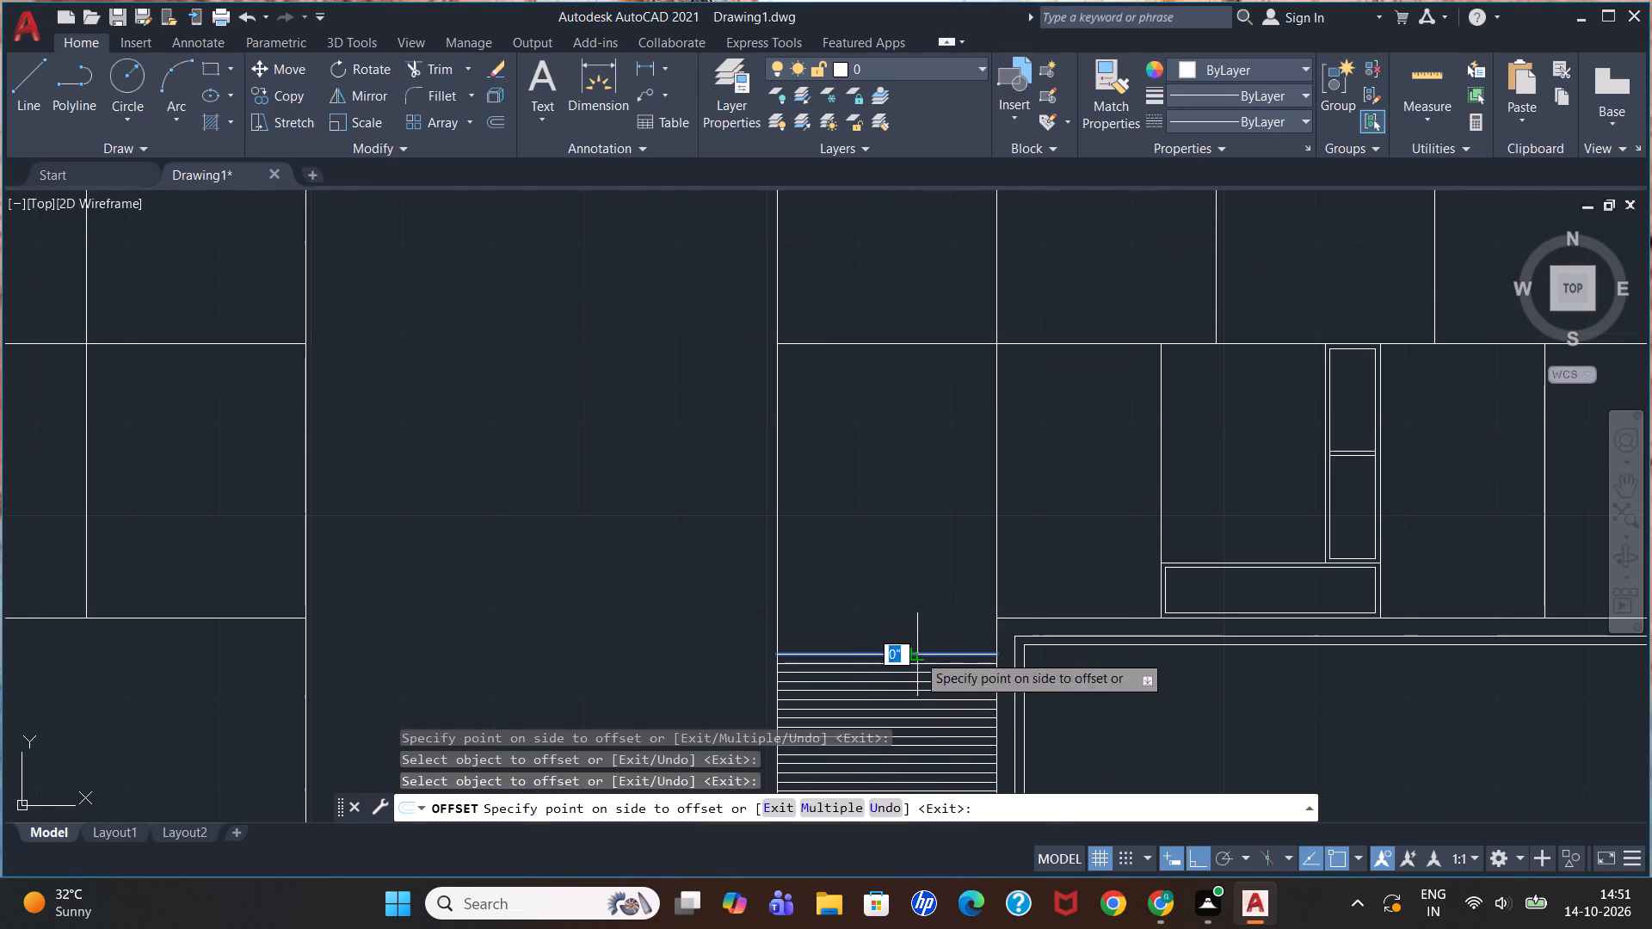
left_click(911, 610)
left_click(913, 643)
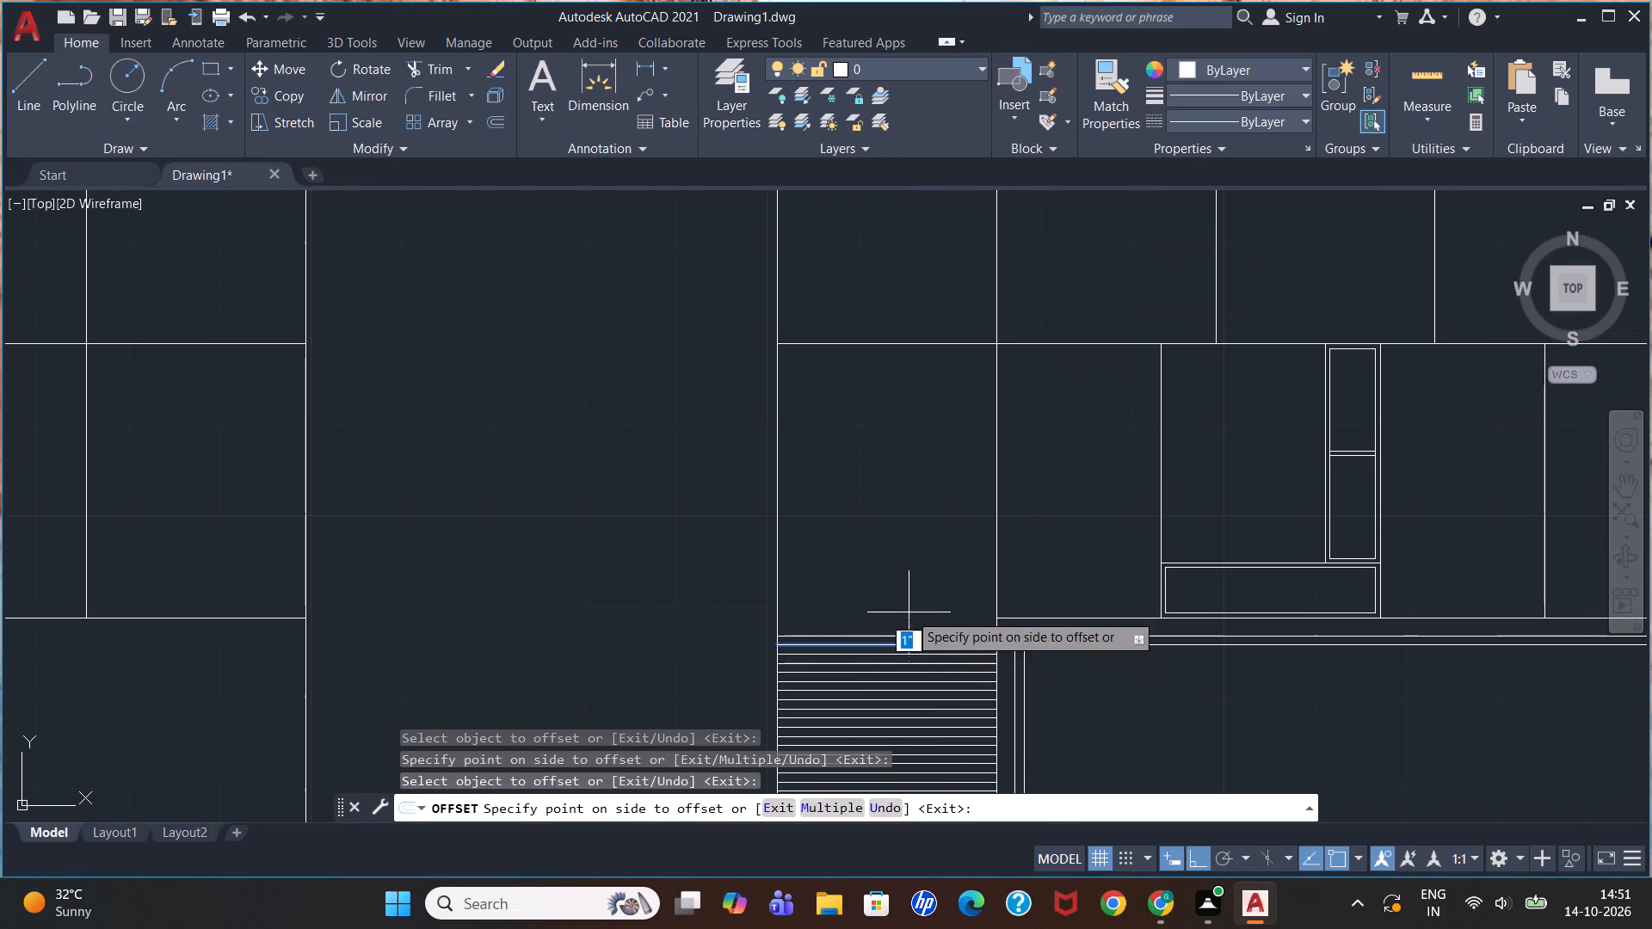
left_click(915, 595)
scroll(920, 648, "up", 2)
left_click(922, 617)
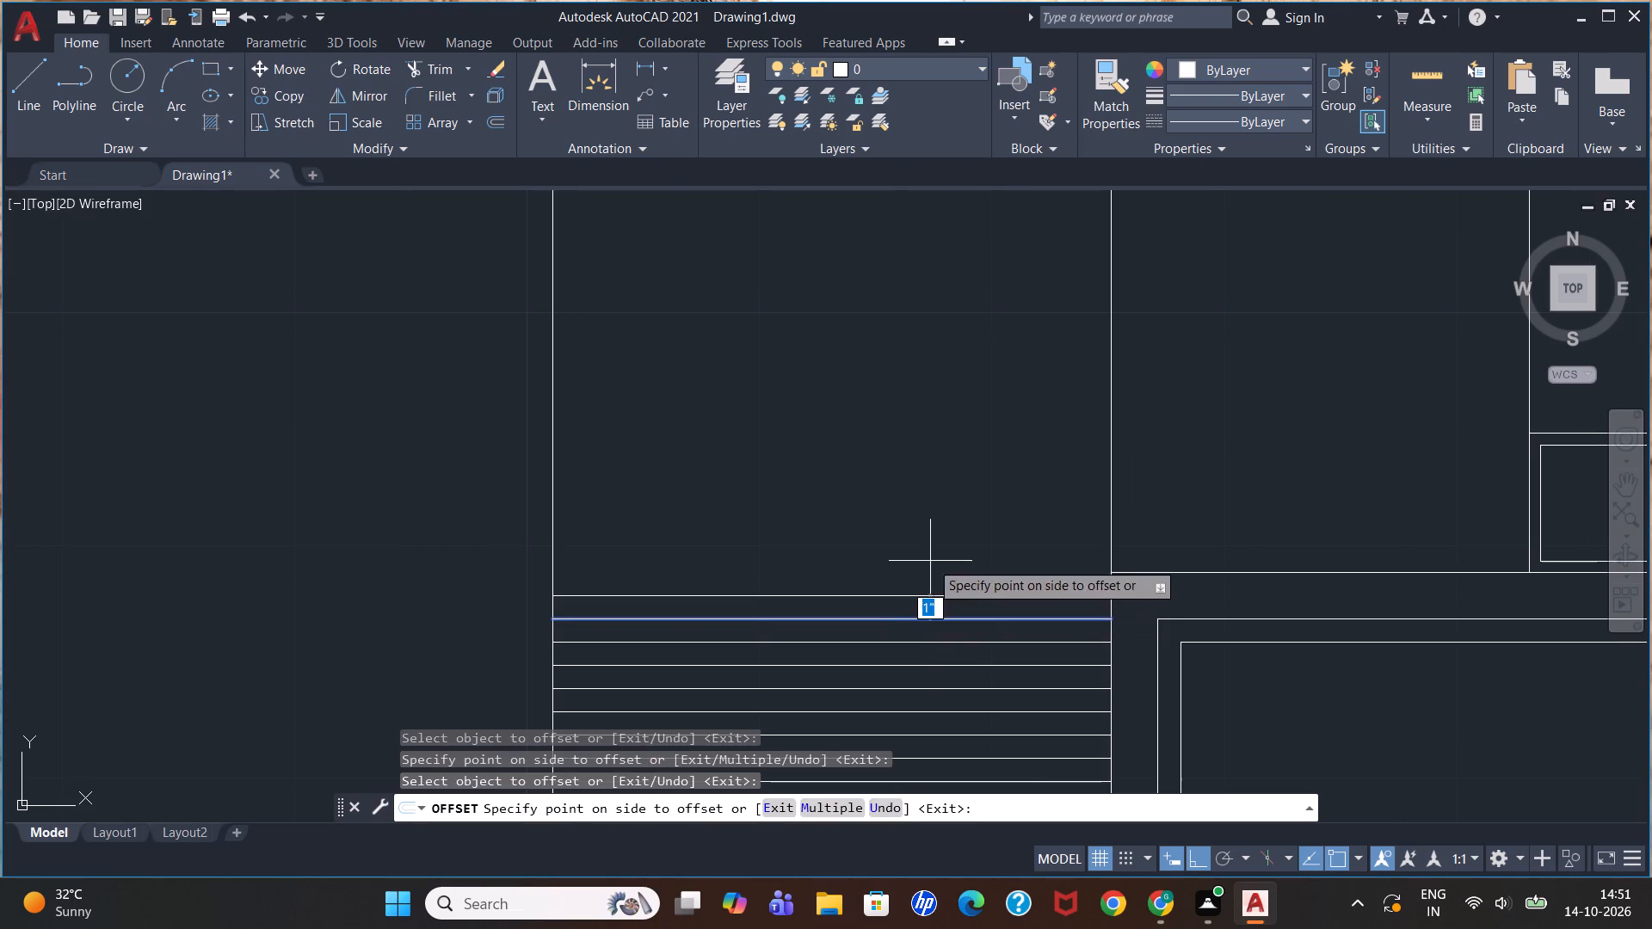
left_click(931, 559)
left_click(932, 598)
left_click(936, 563)
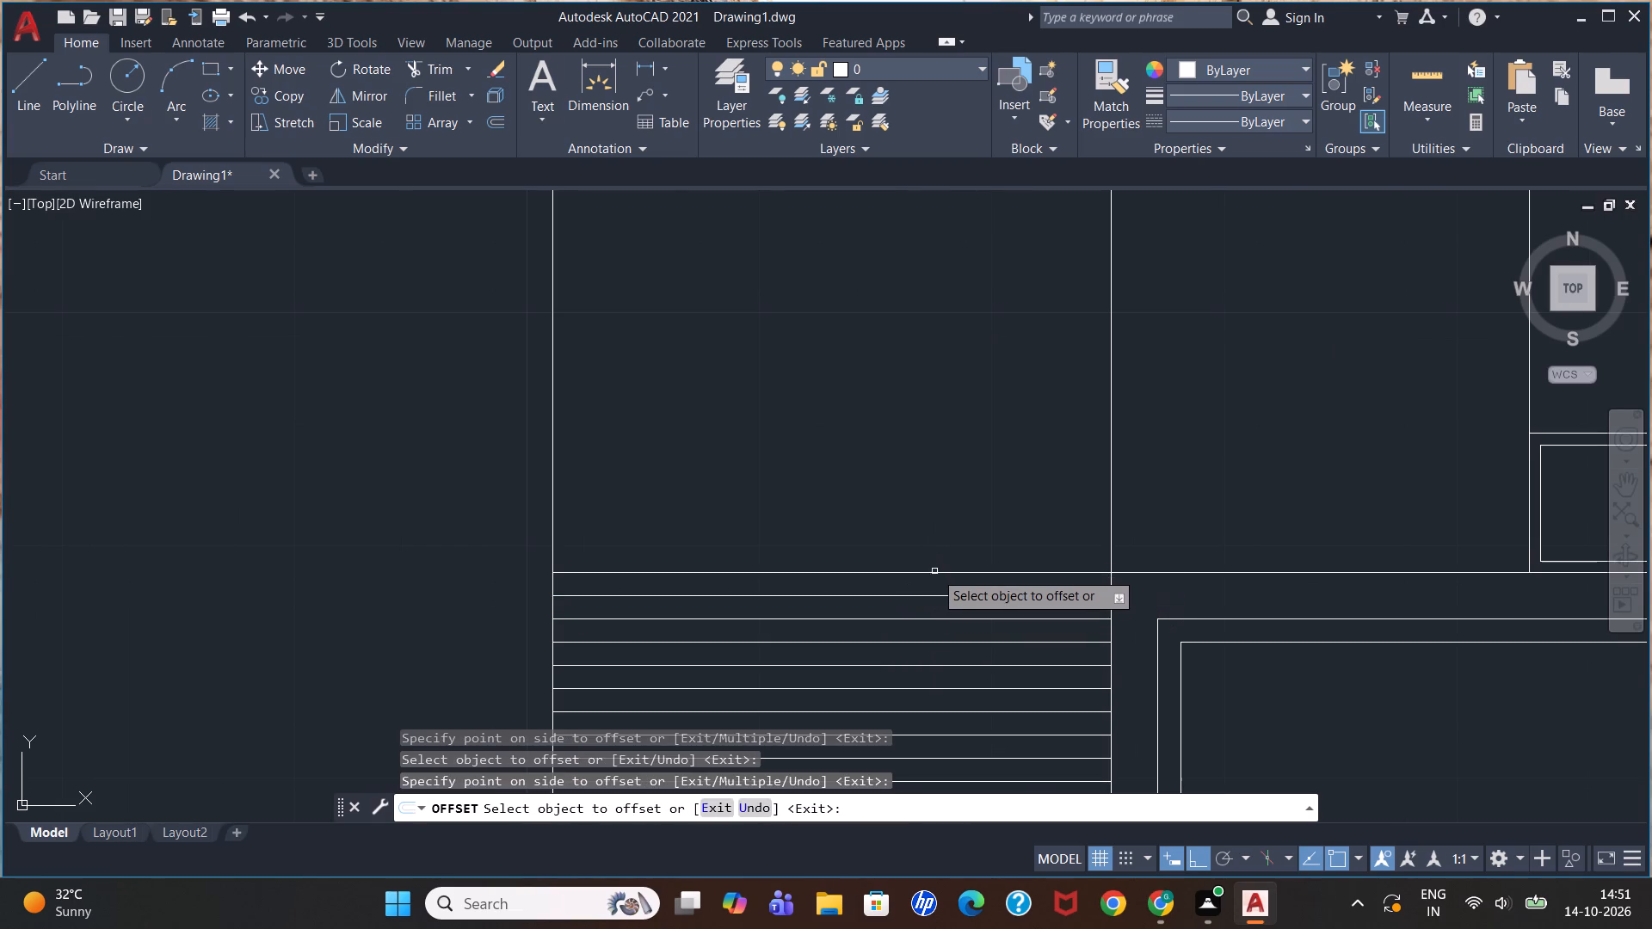
Offset the tall unit's topmost horizontal line upward by 1" three times, continuing above the wall cabinets' bottom edge level.
left_click(934, 574)
left_click(940, 538)
left_click(948, 546)
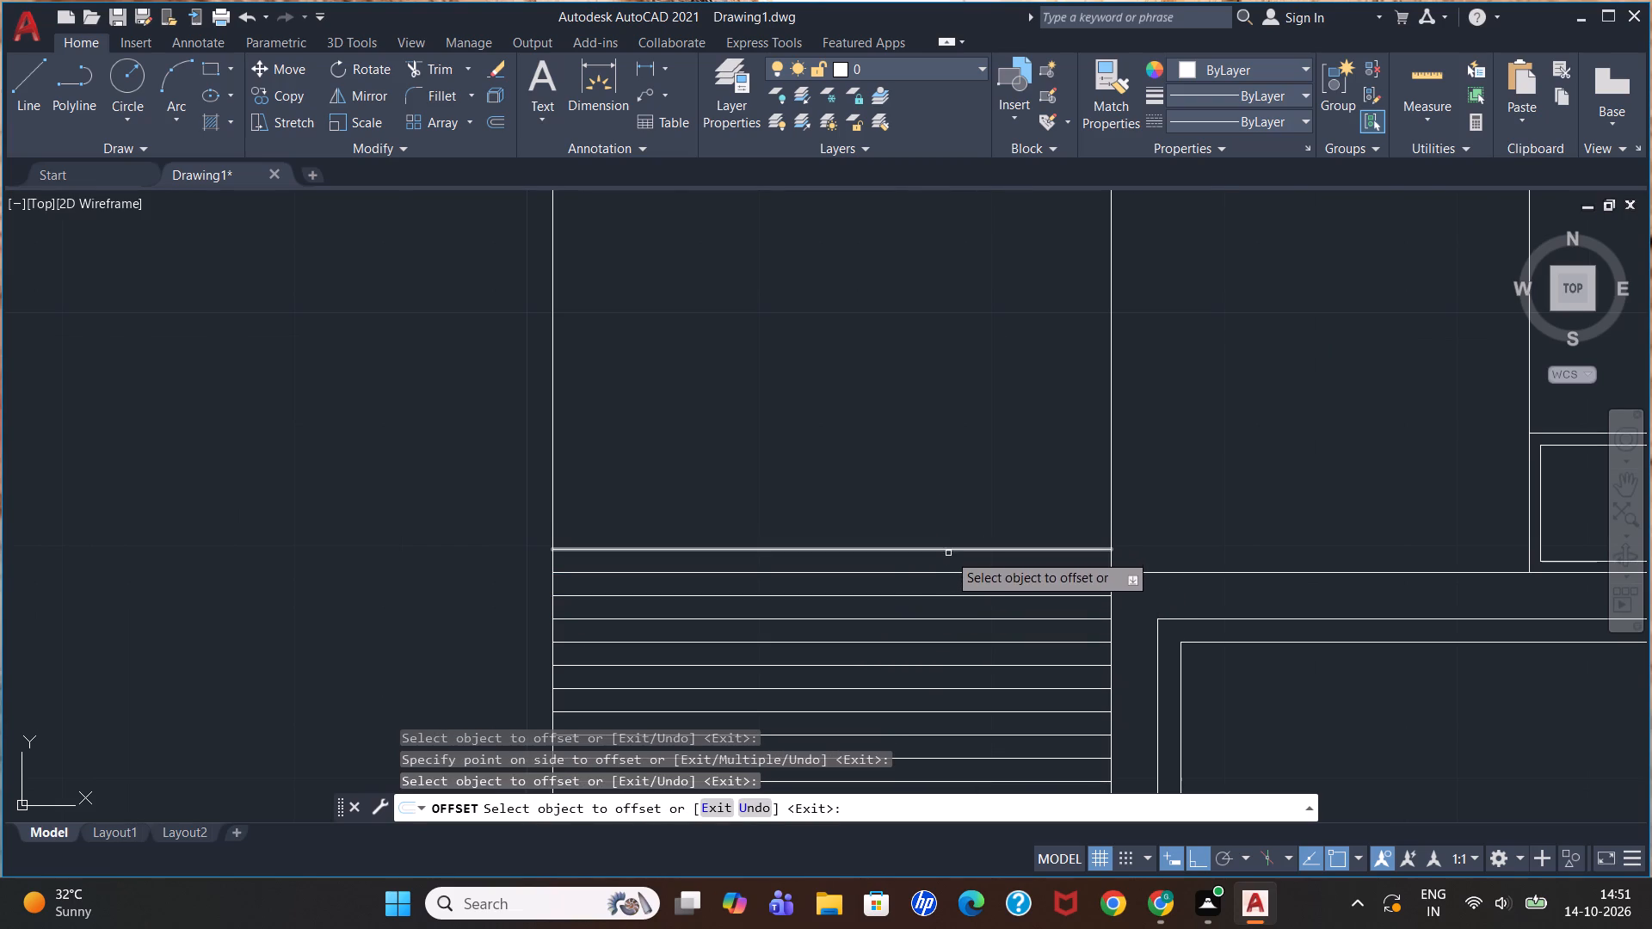
left_click(948, 553)
left_click(952, 524)
left_click(952, 524)
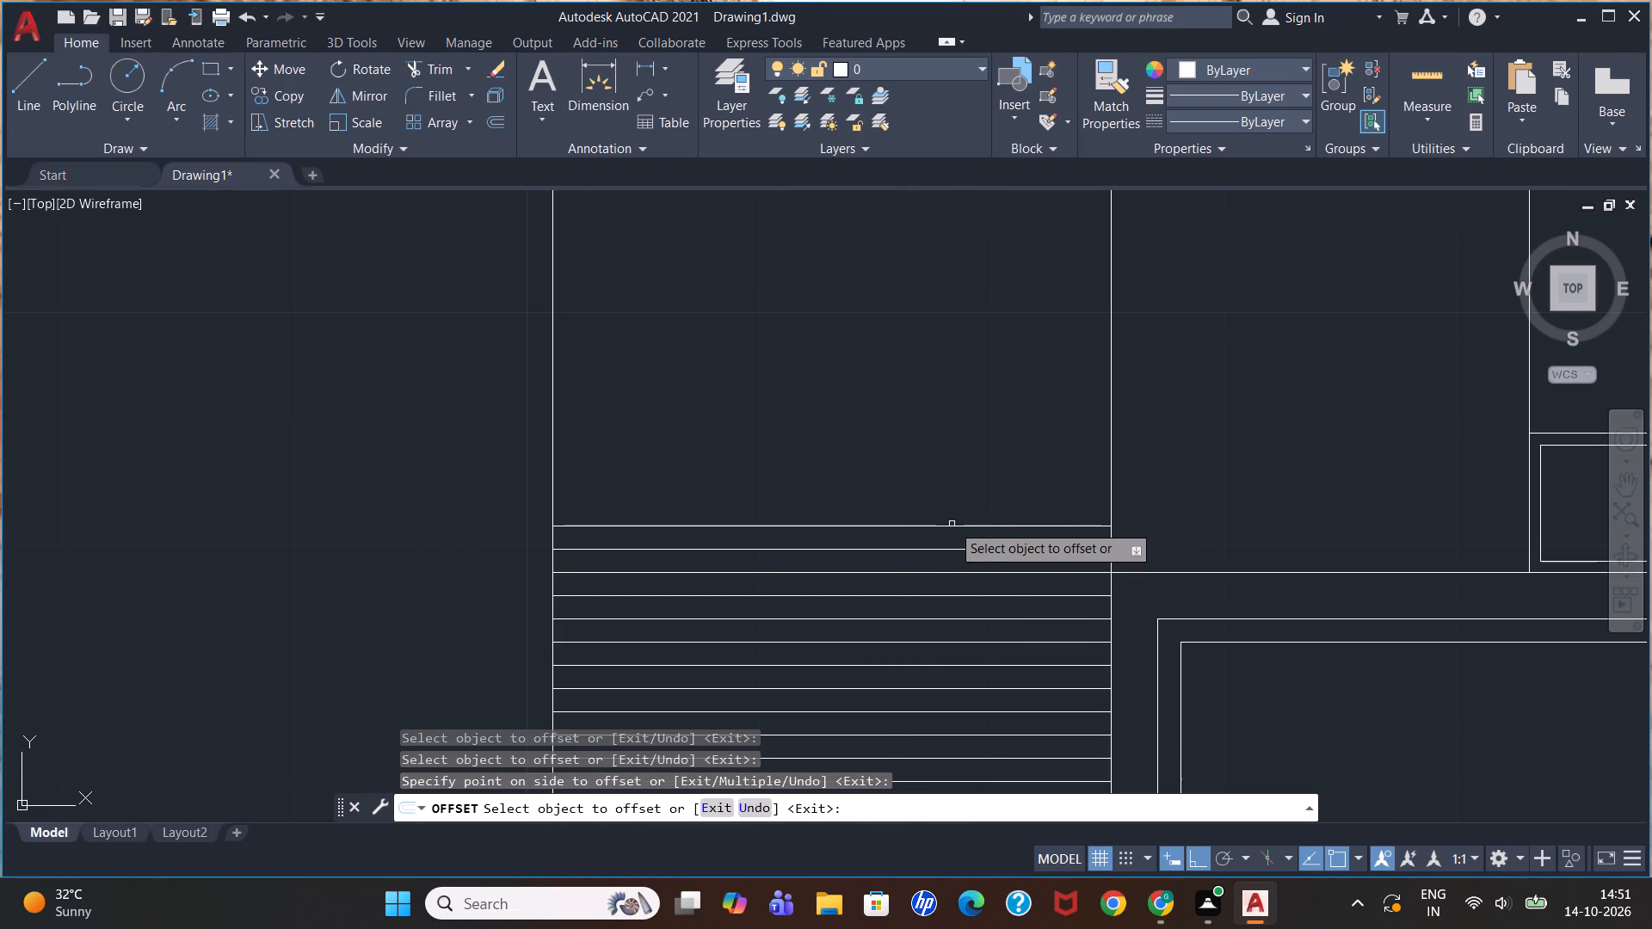
left_click(953, 528)
left_click(960, 471)
Add five more horizontal lines to the top of the tall unit's stack, each offset upward by 1".
scroll(934, 476, "down", 3)
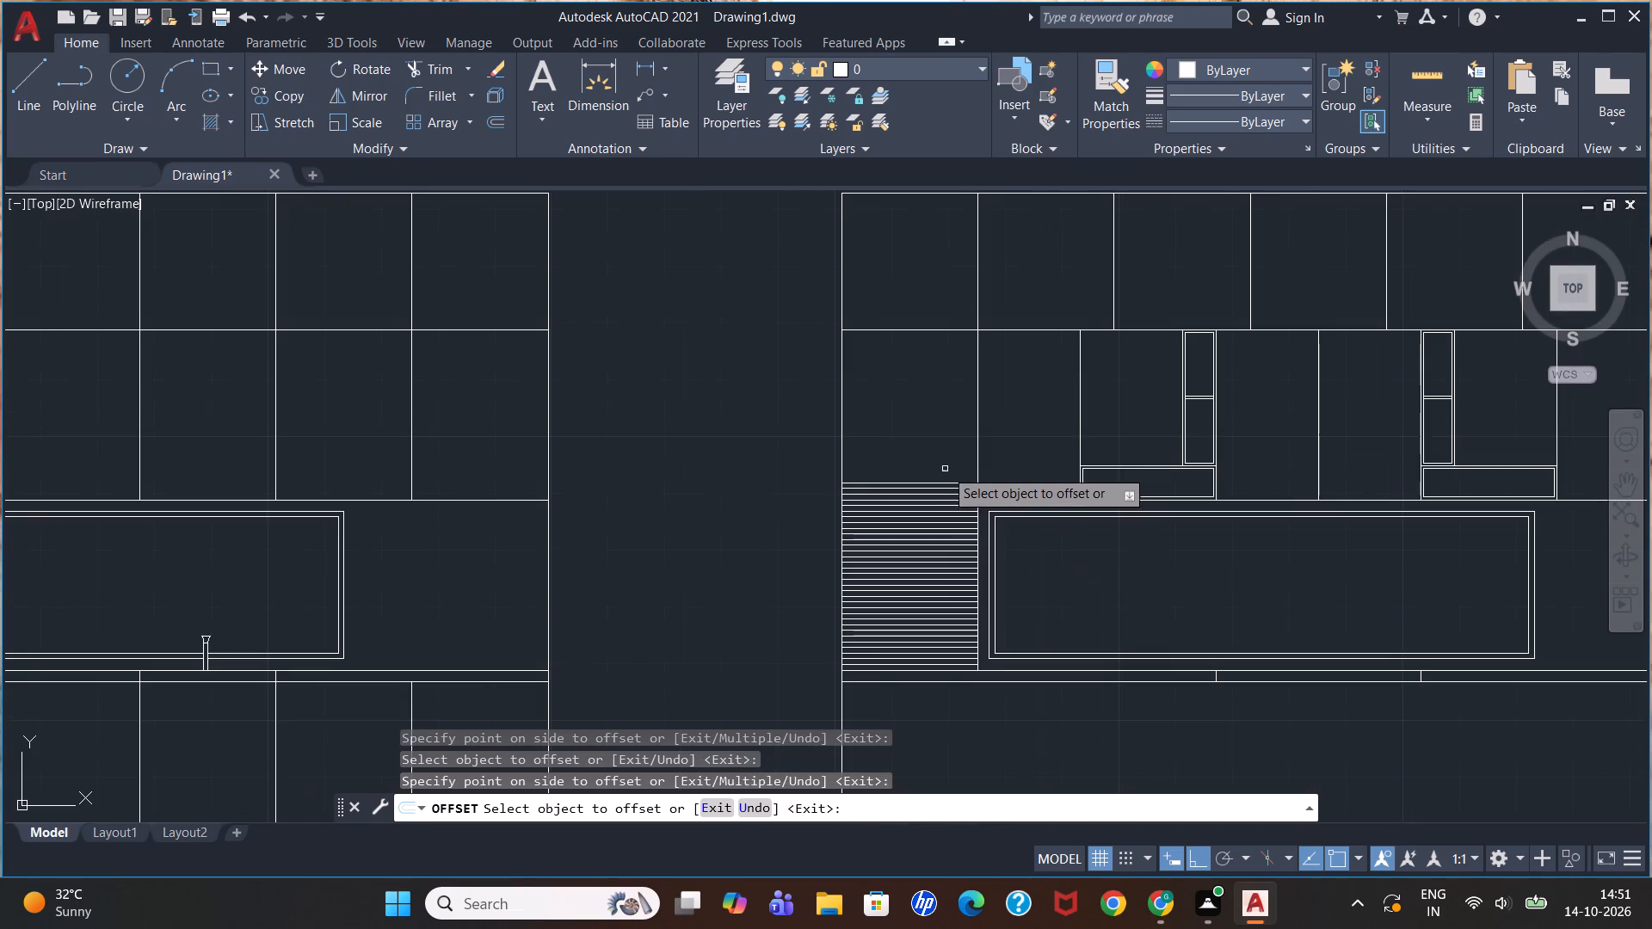
scroll(955, 337, "up", 2)
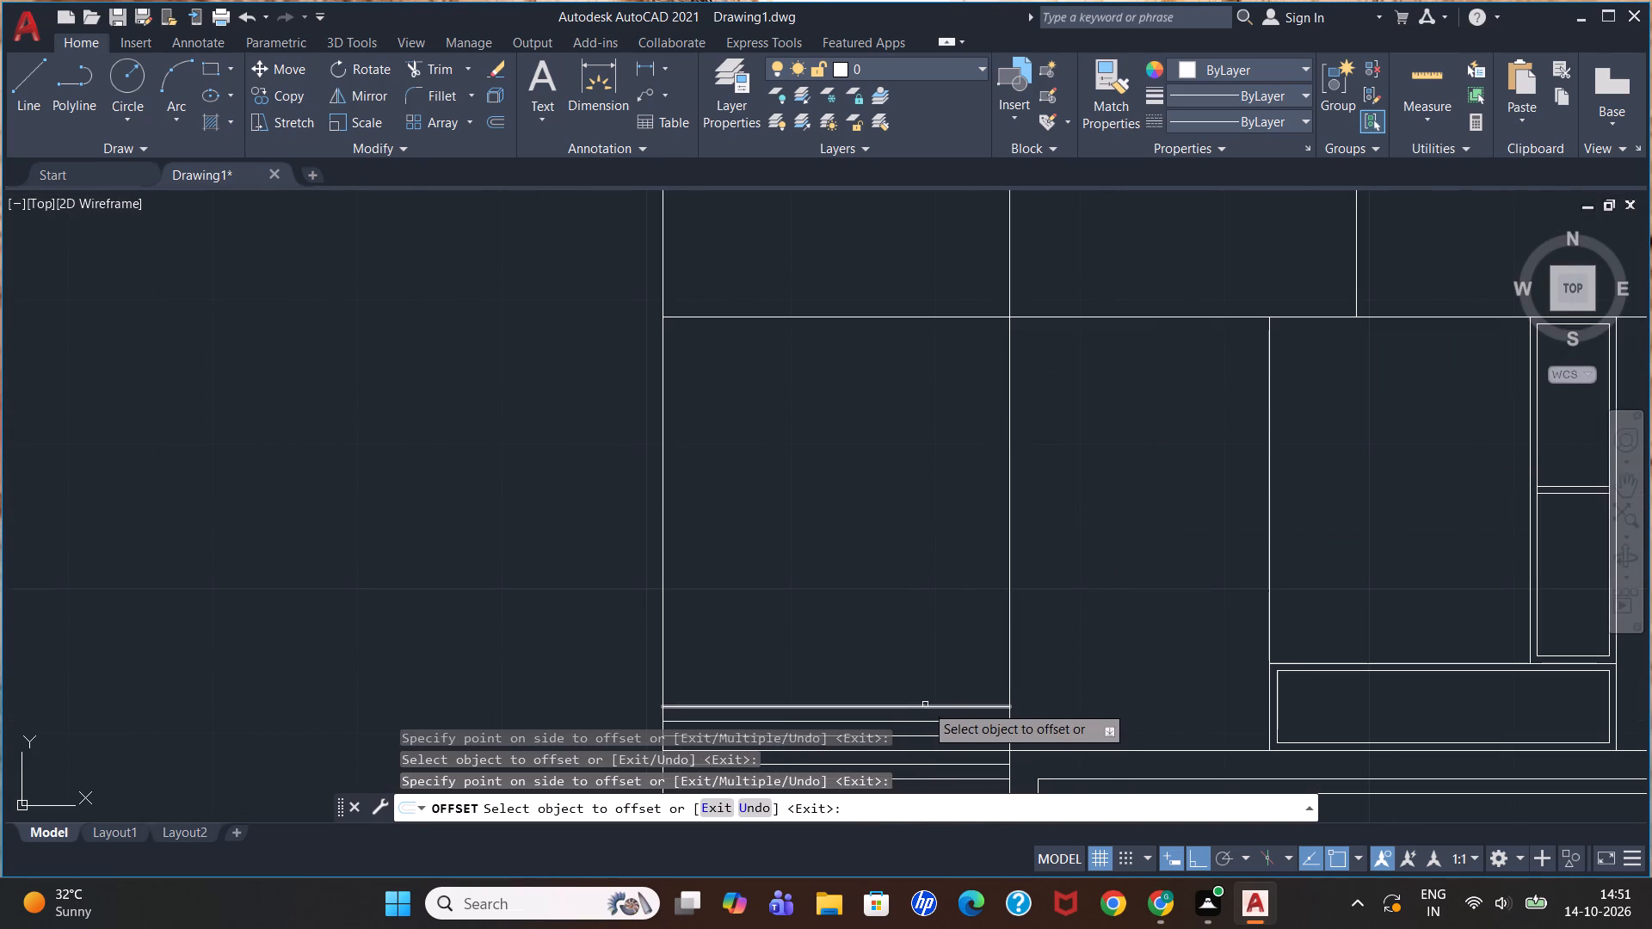
left_click(936, 706)
left_click(961, 649)
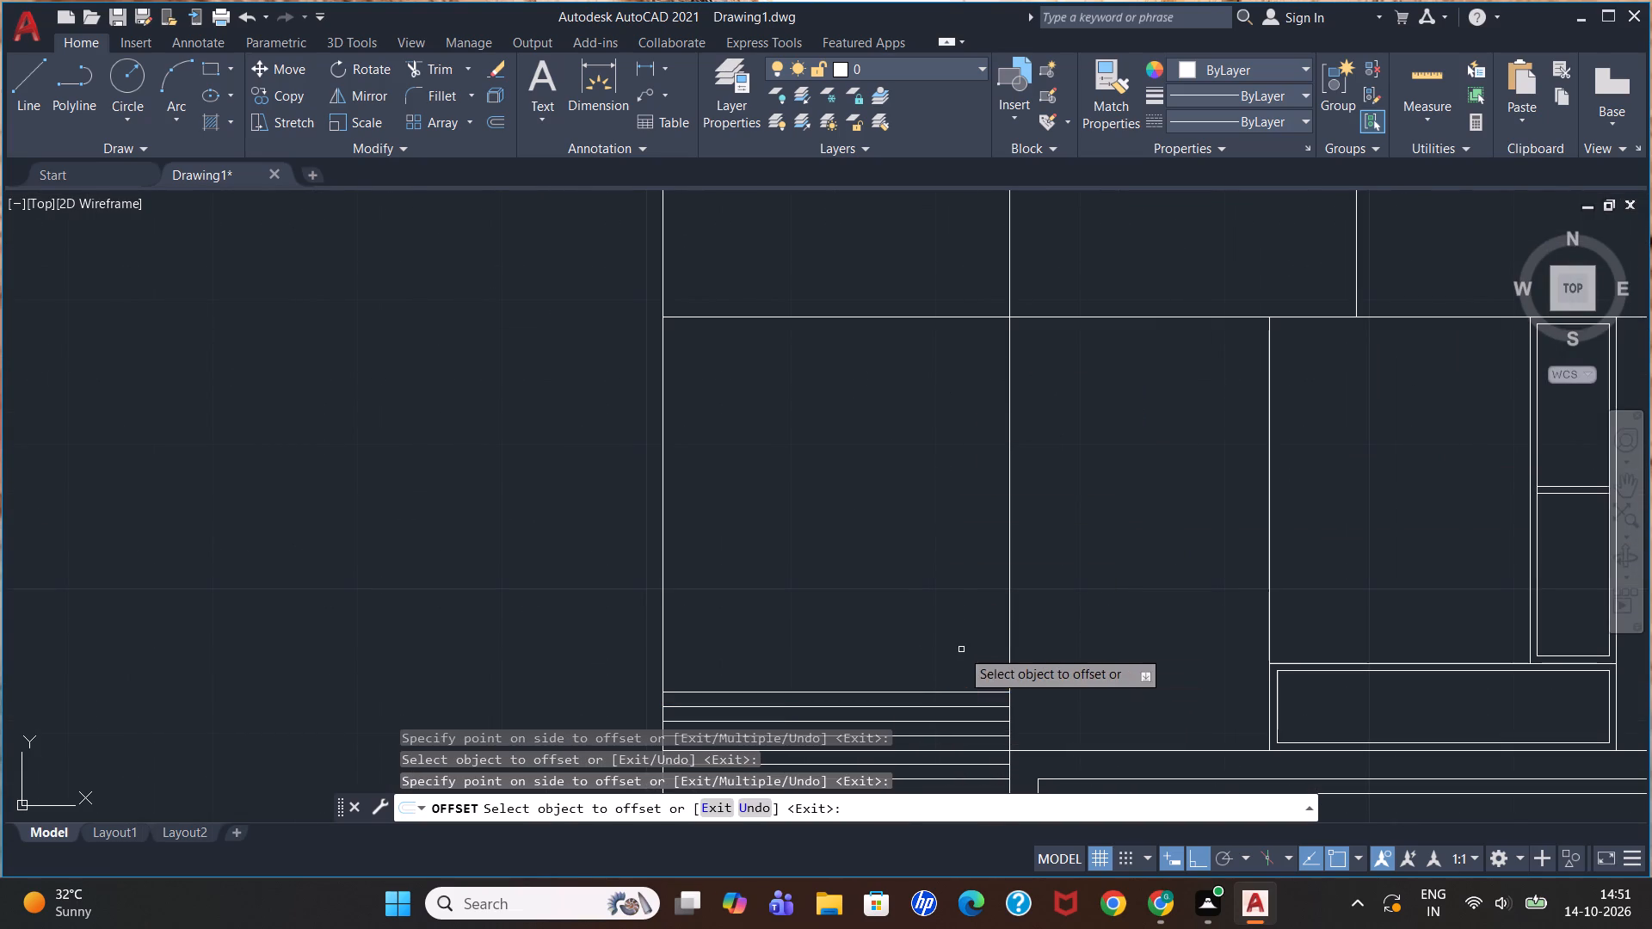
left_click(959, 692)
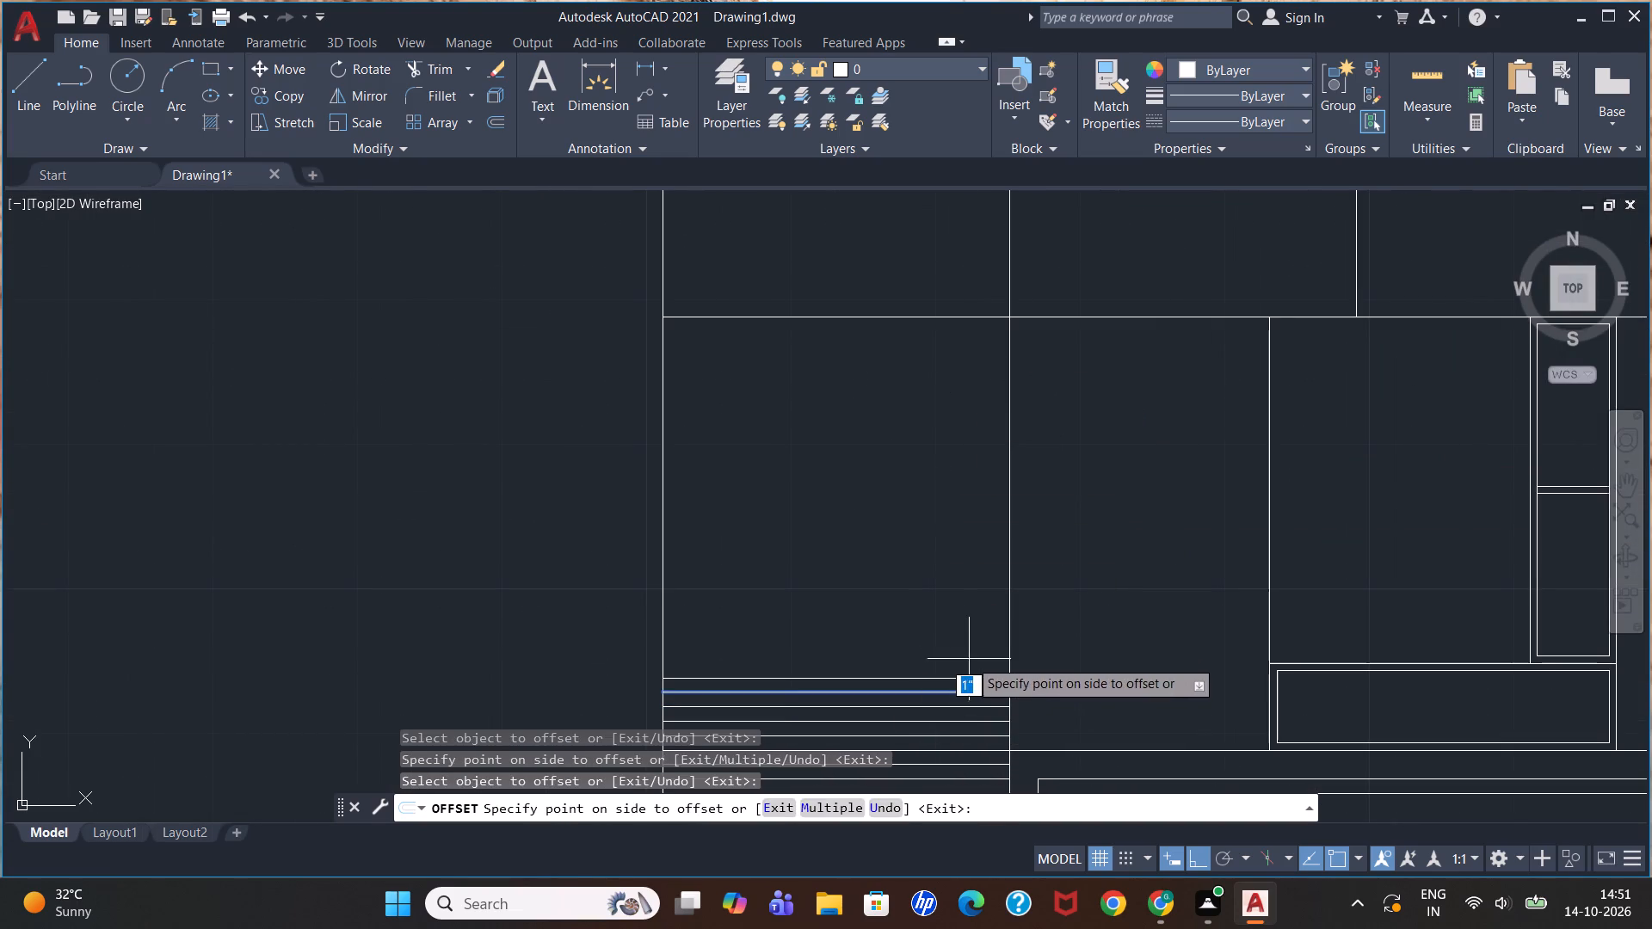
left_click(971, 655)
left_click(964, 678)
left_click(967, 643)
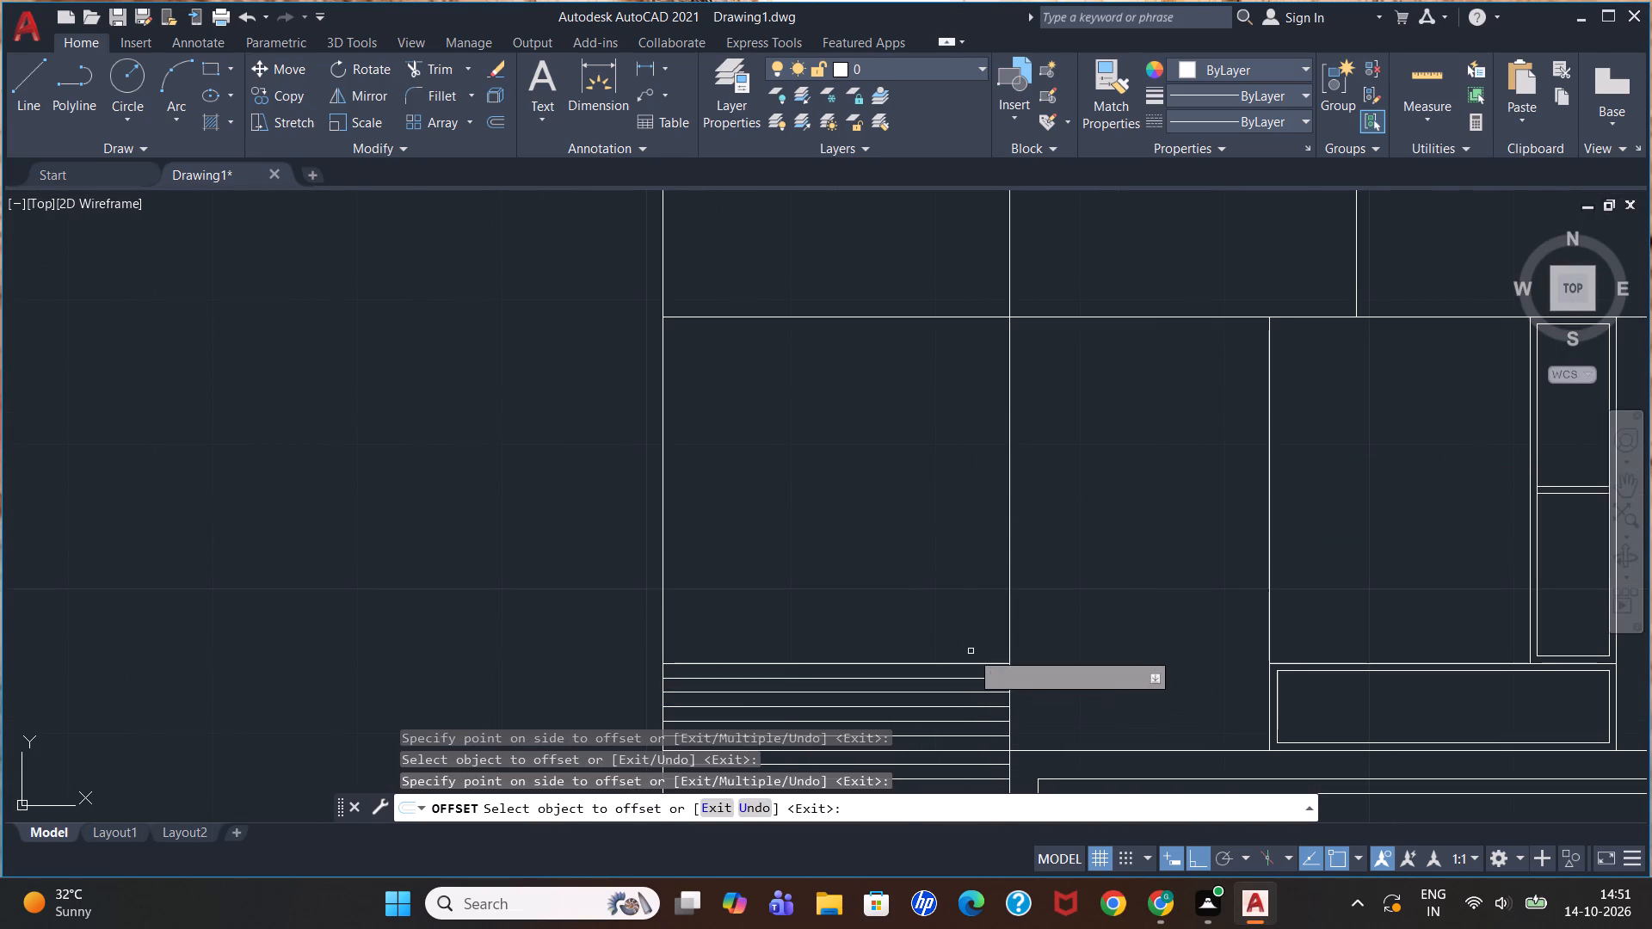
left_click(971, 664)
left_click(988, 595)
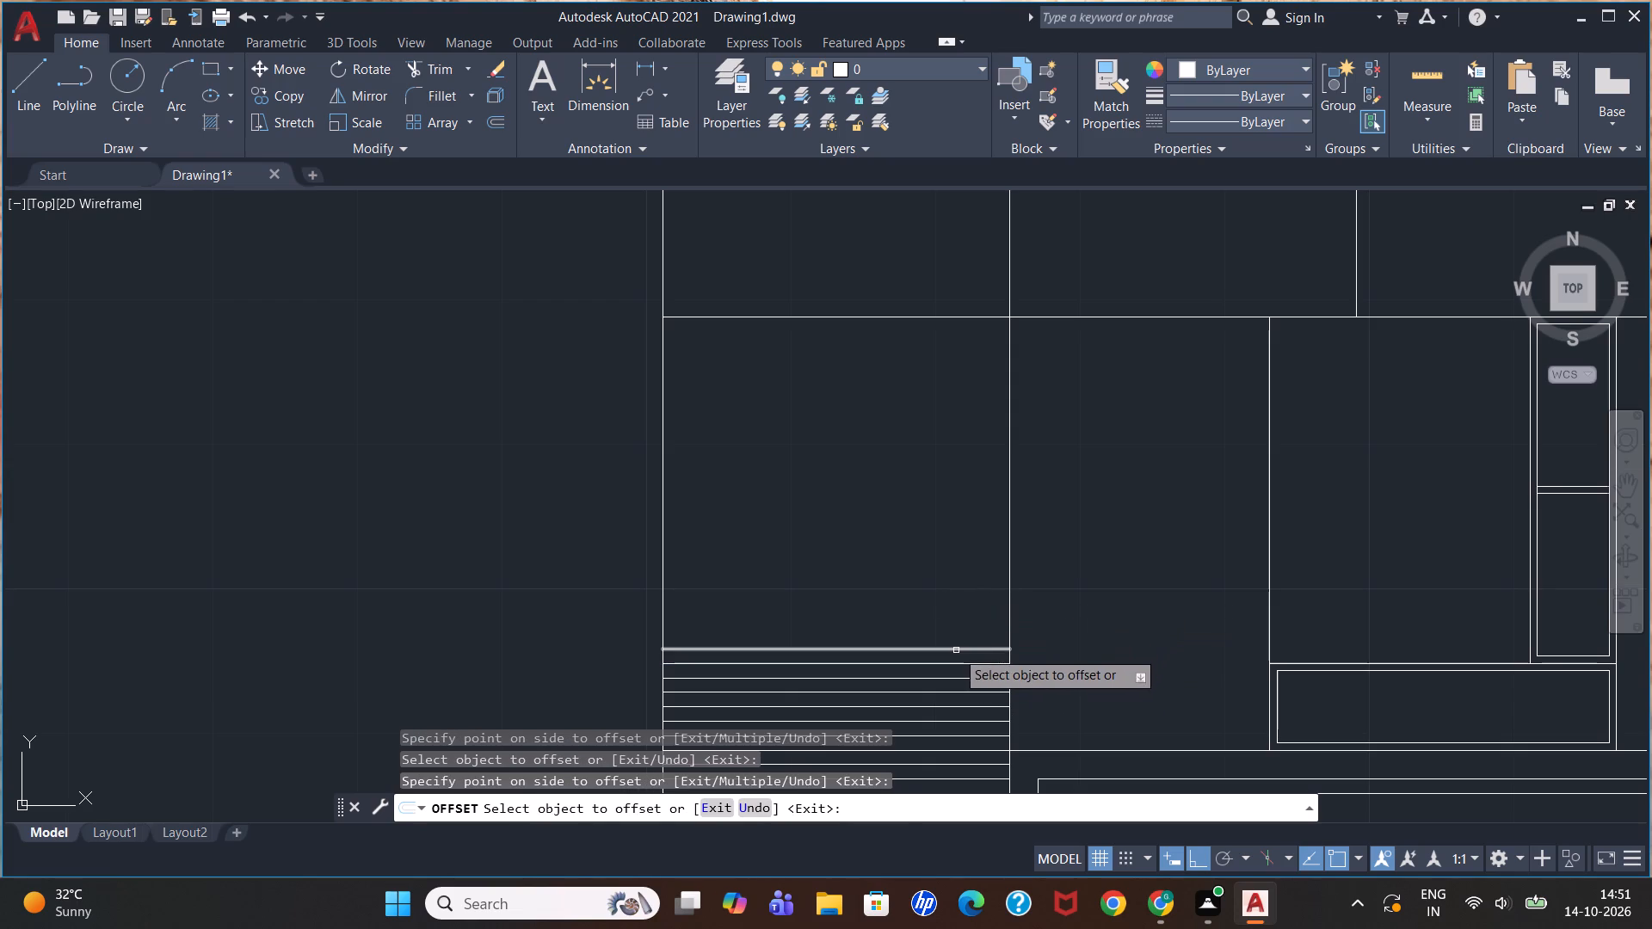
left_click(956, 650)
left_click(959, 600)
Extend the tall unit's line fill with another five horizontal lines at 1" offsets above the topmost one.
scroll(941, 671, "up", 1)
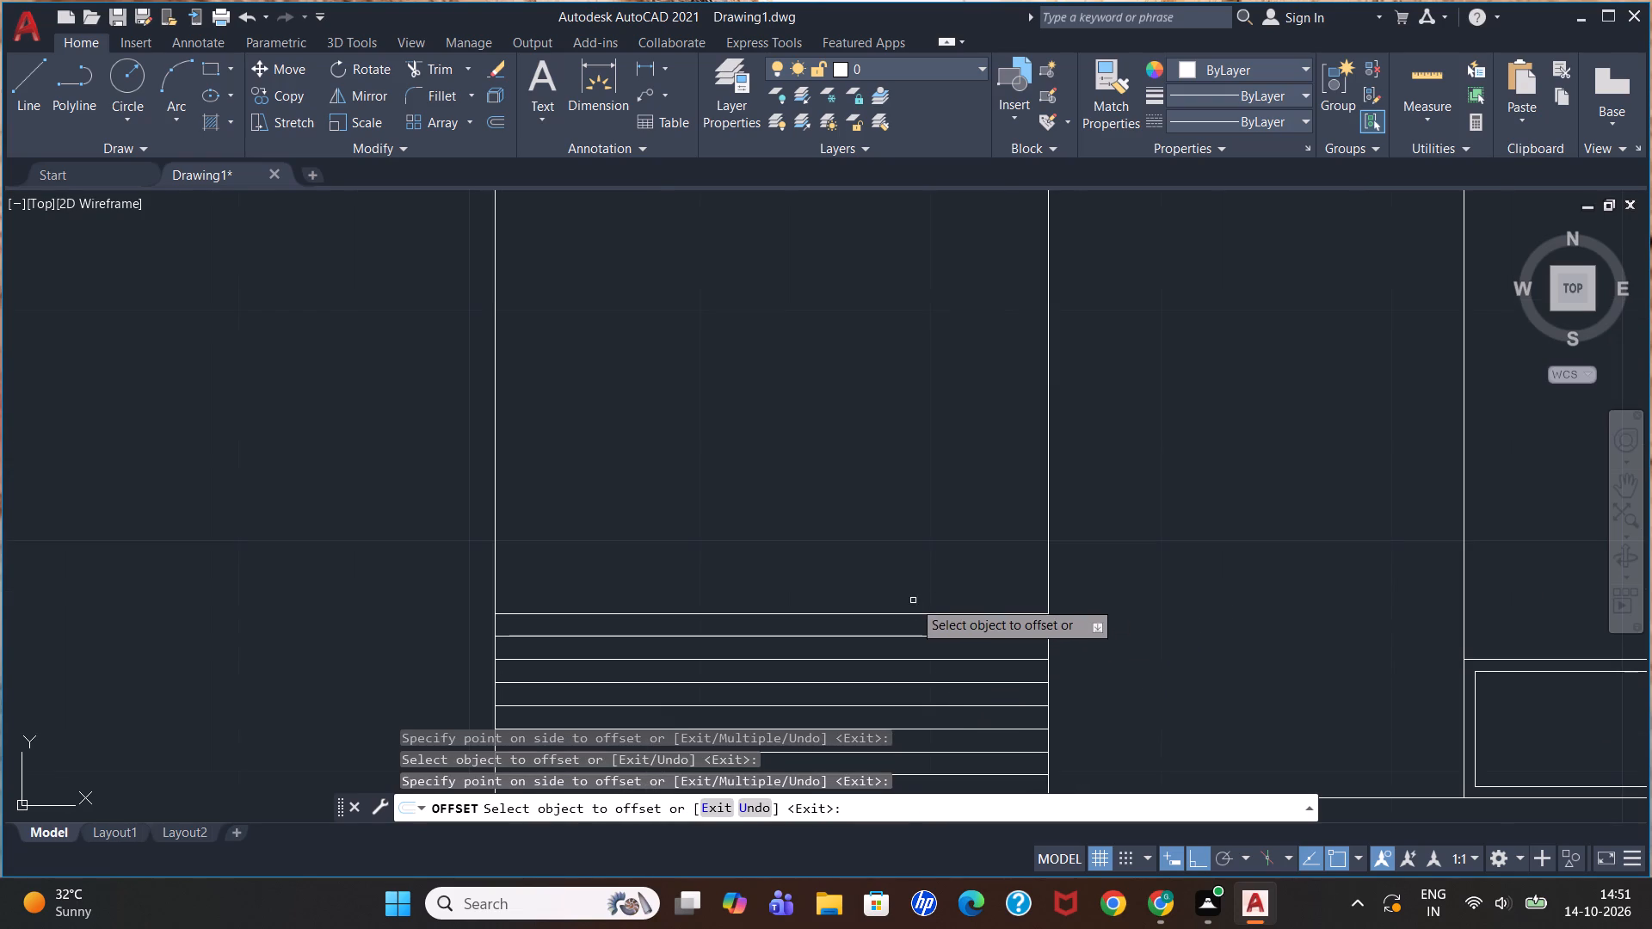
scroll(913, 597, "down", 2)
left_click(881, 604)
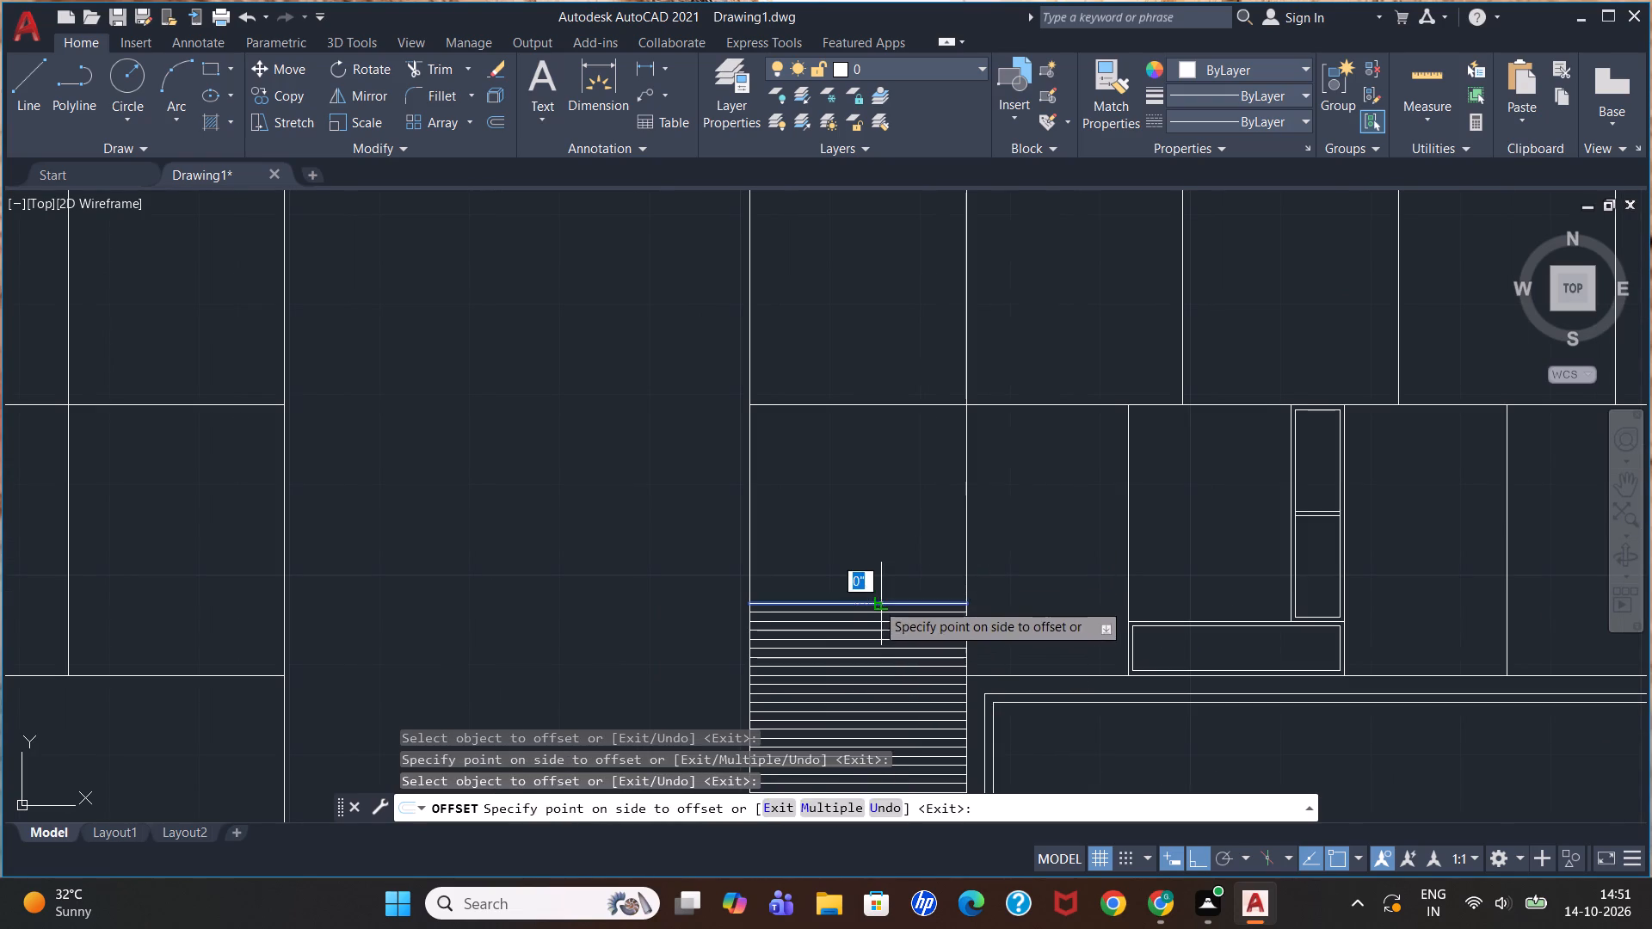
left_click(872, 588)
left_click(872, 594)
left_click(875, 567)
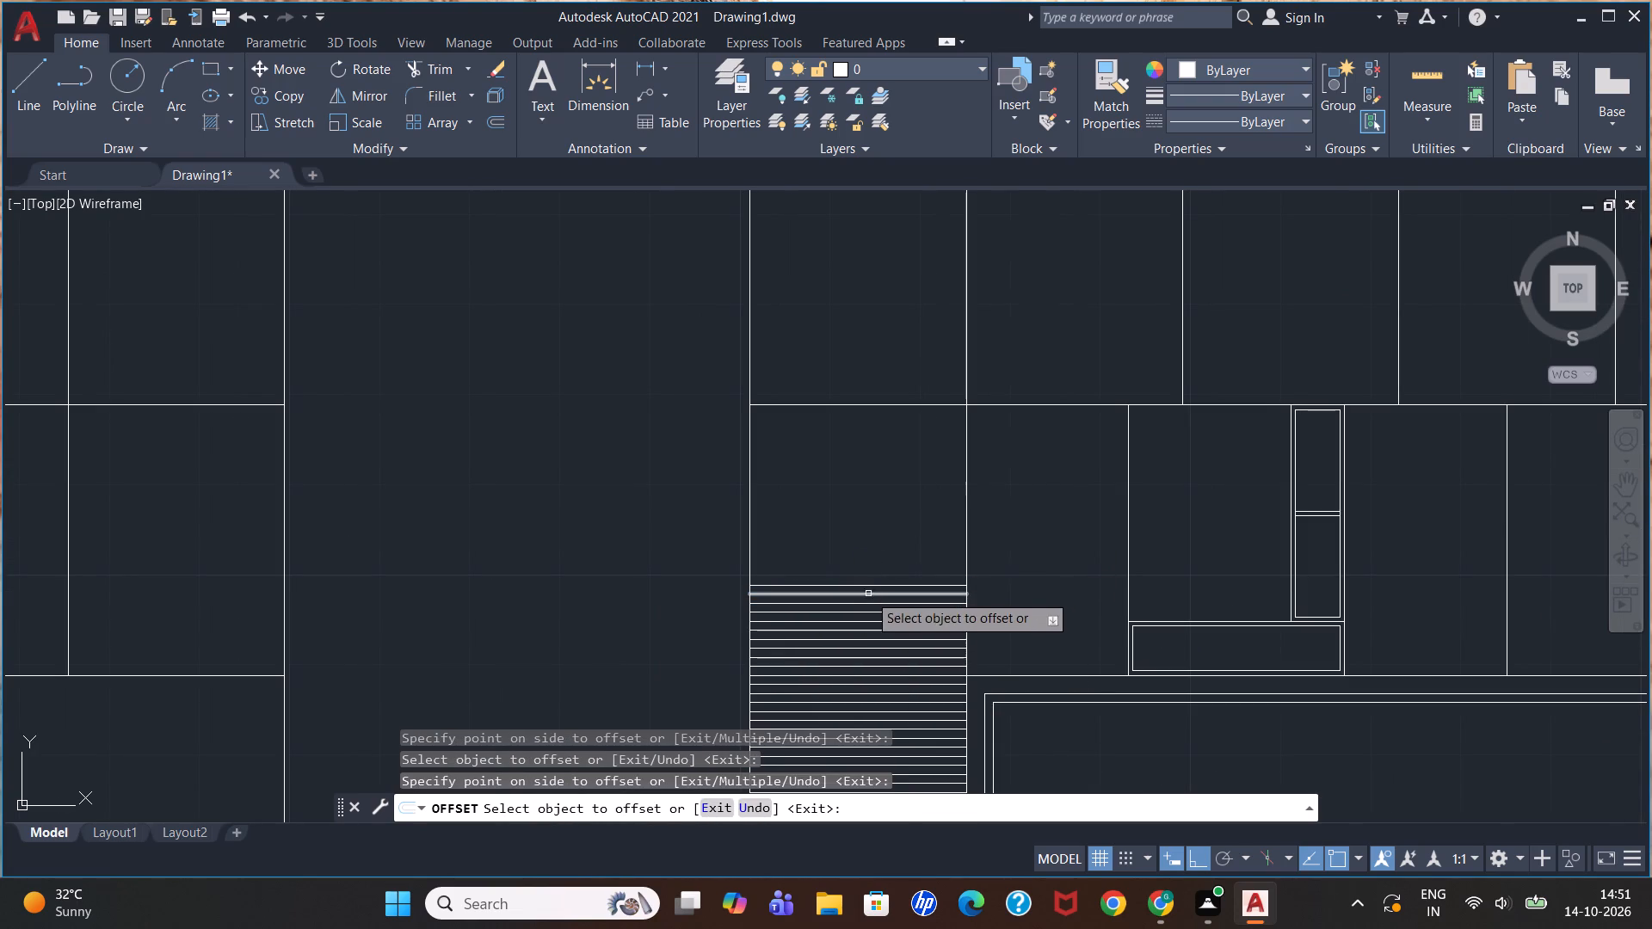
left_click(874, 583)
left_click(880, 561)
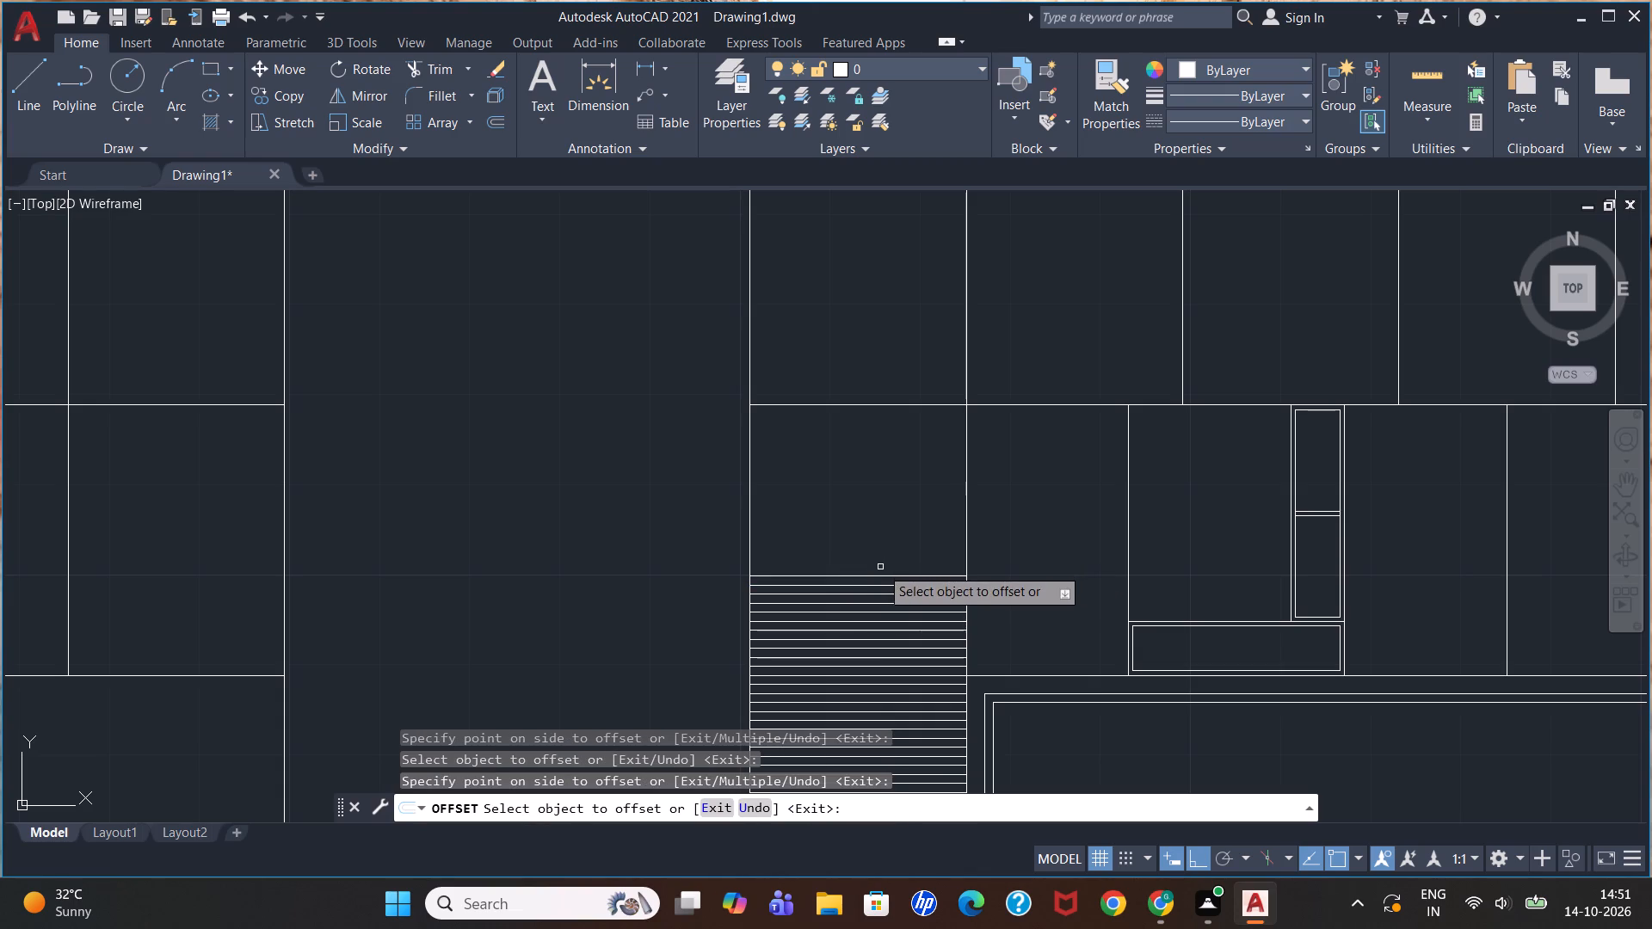
left_click(874, 576)
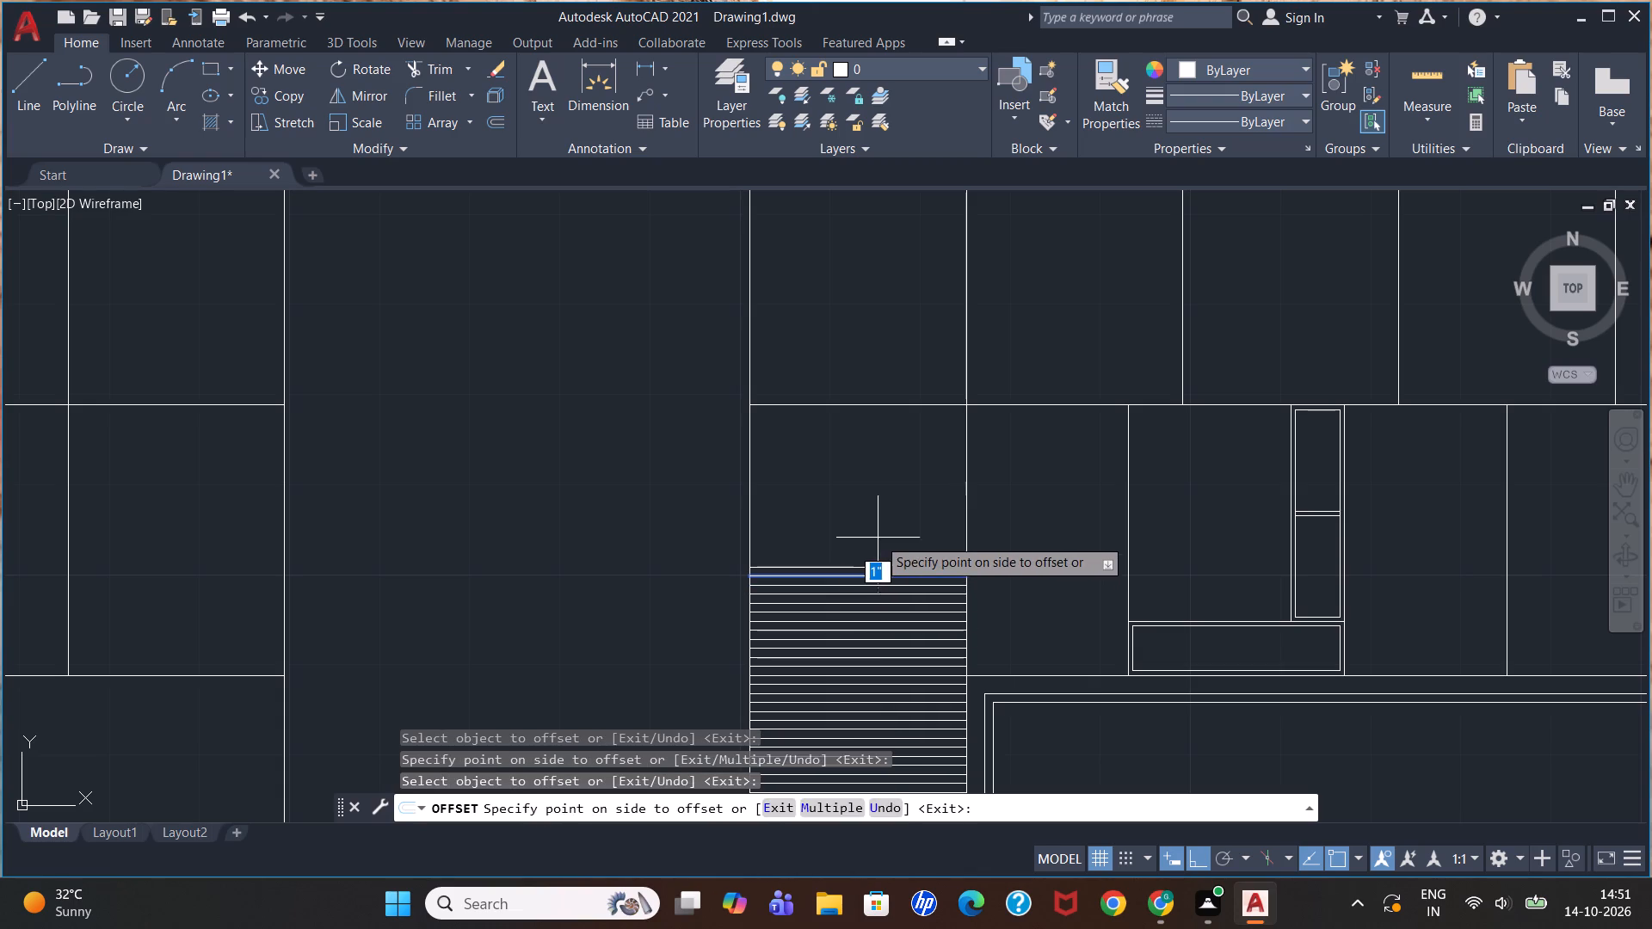
left_click(878, 538)
left_click(875, 566)
left_click(882, 536)
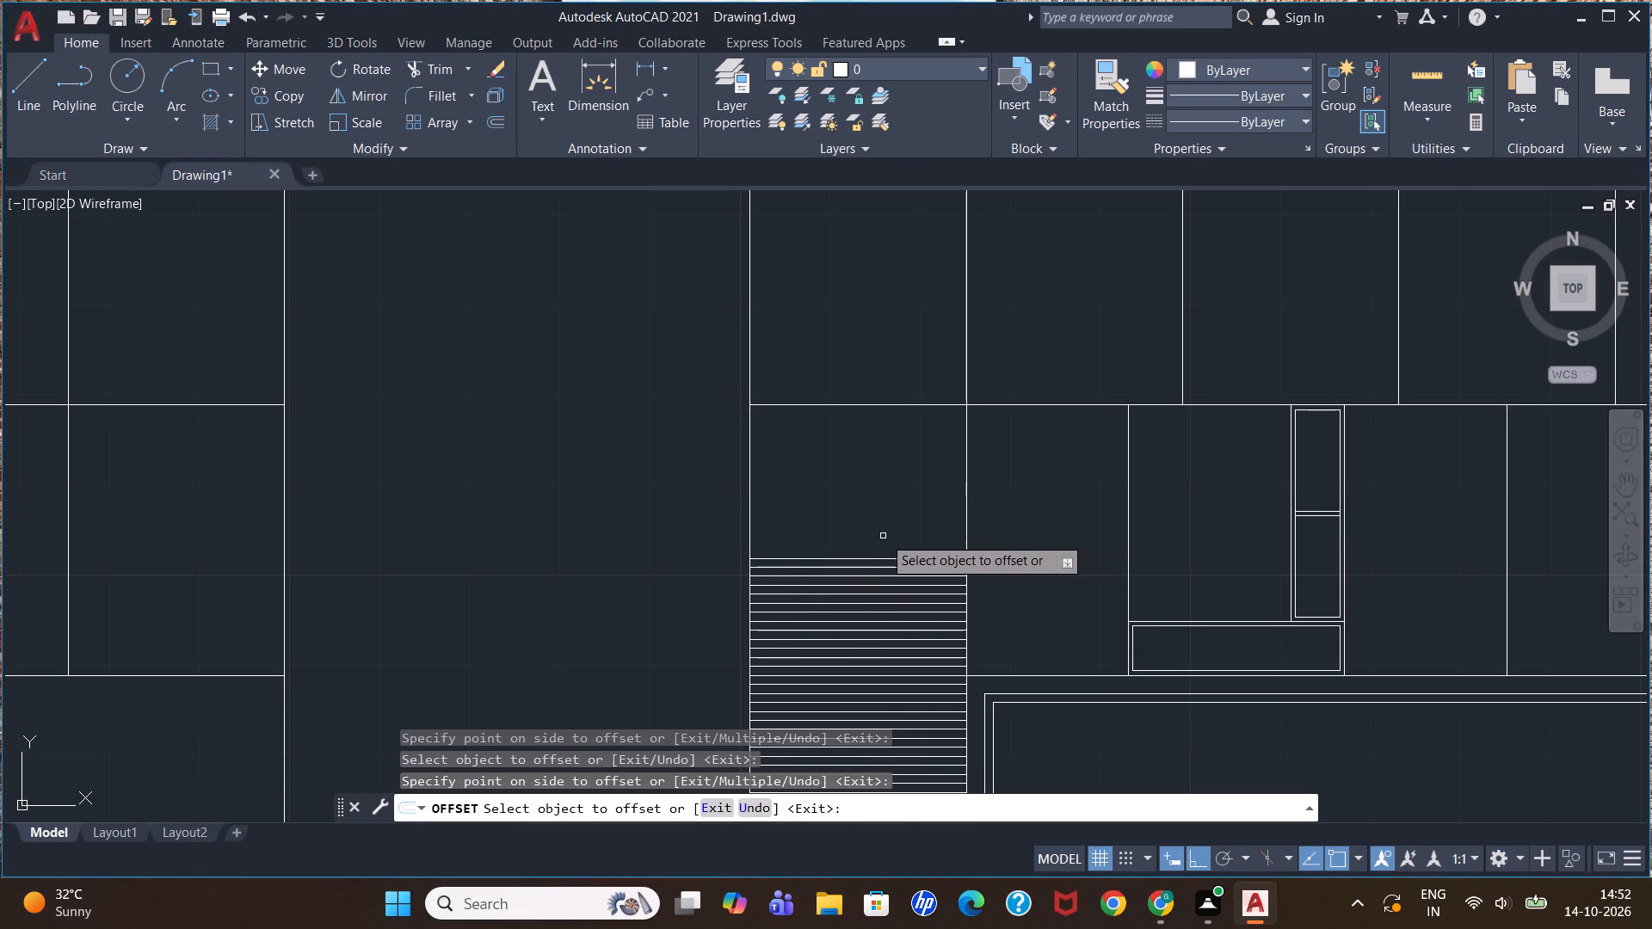
Offset the tall unit's topmost line upward by 1" four more times.
scroll(897, 551, "up", 1)
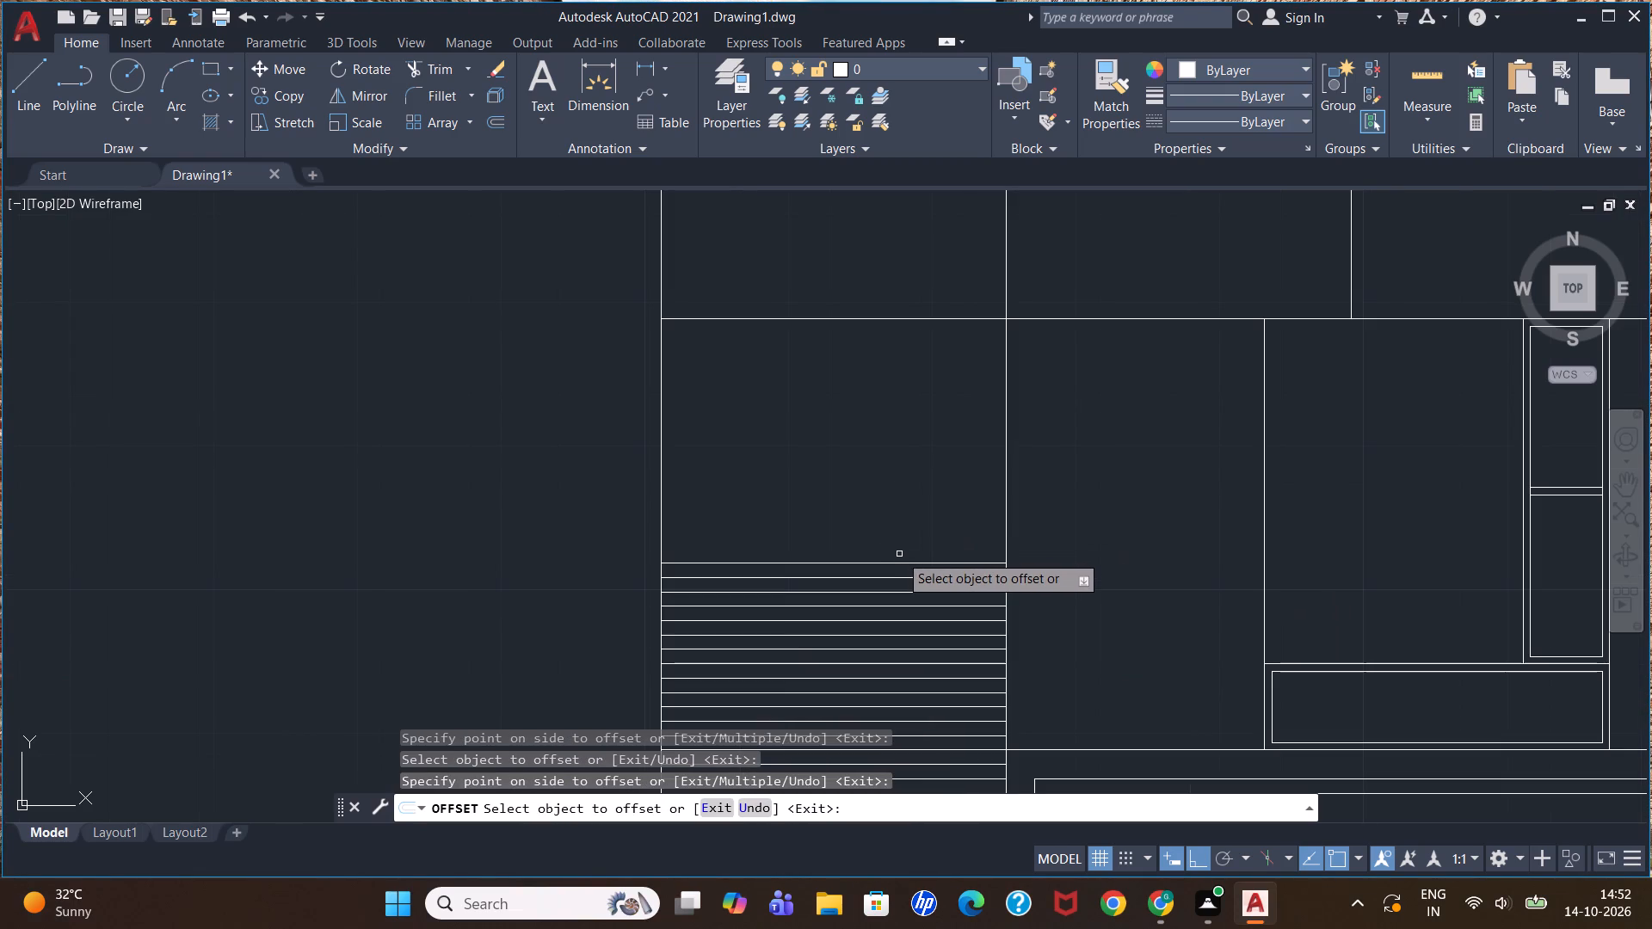
left_click(911, 563)
left_click(935, 494)
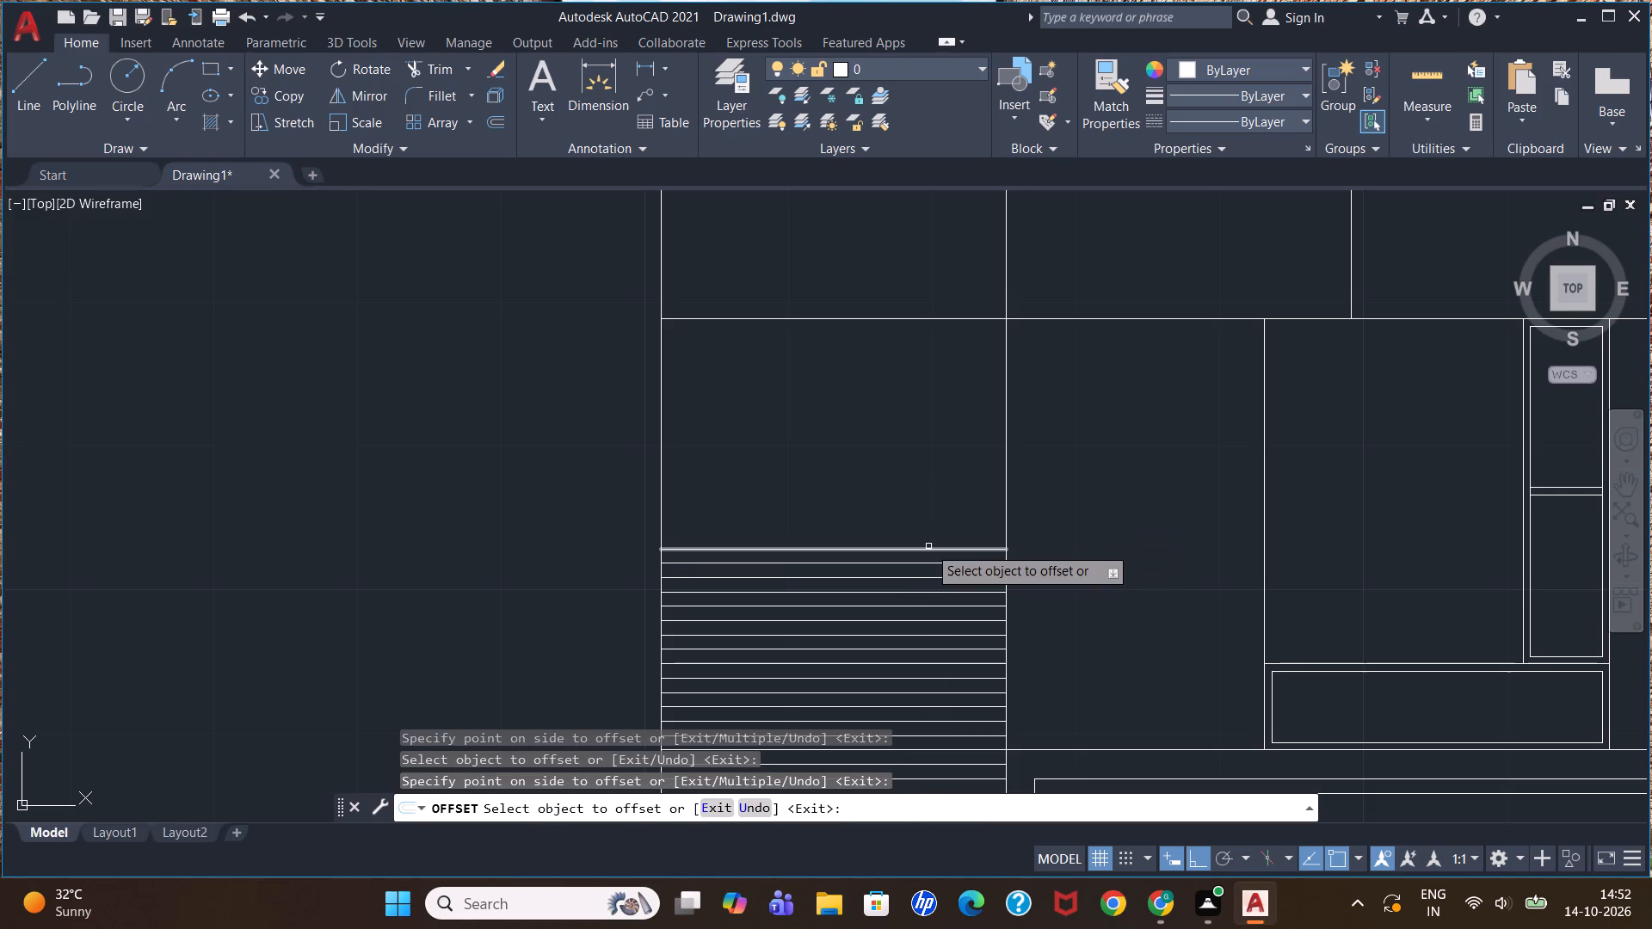
left_click(928, 546)
left_click(932, 505)
left_click(918, 538)
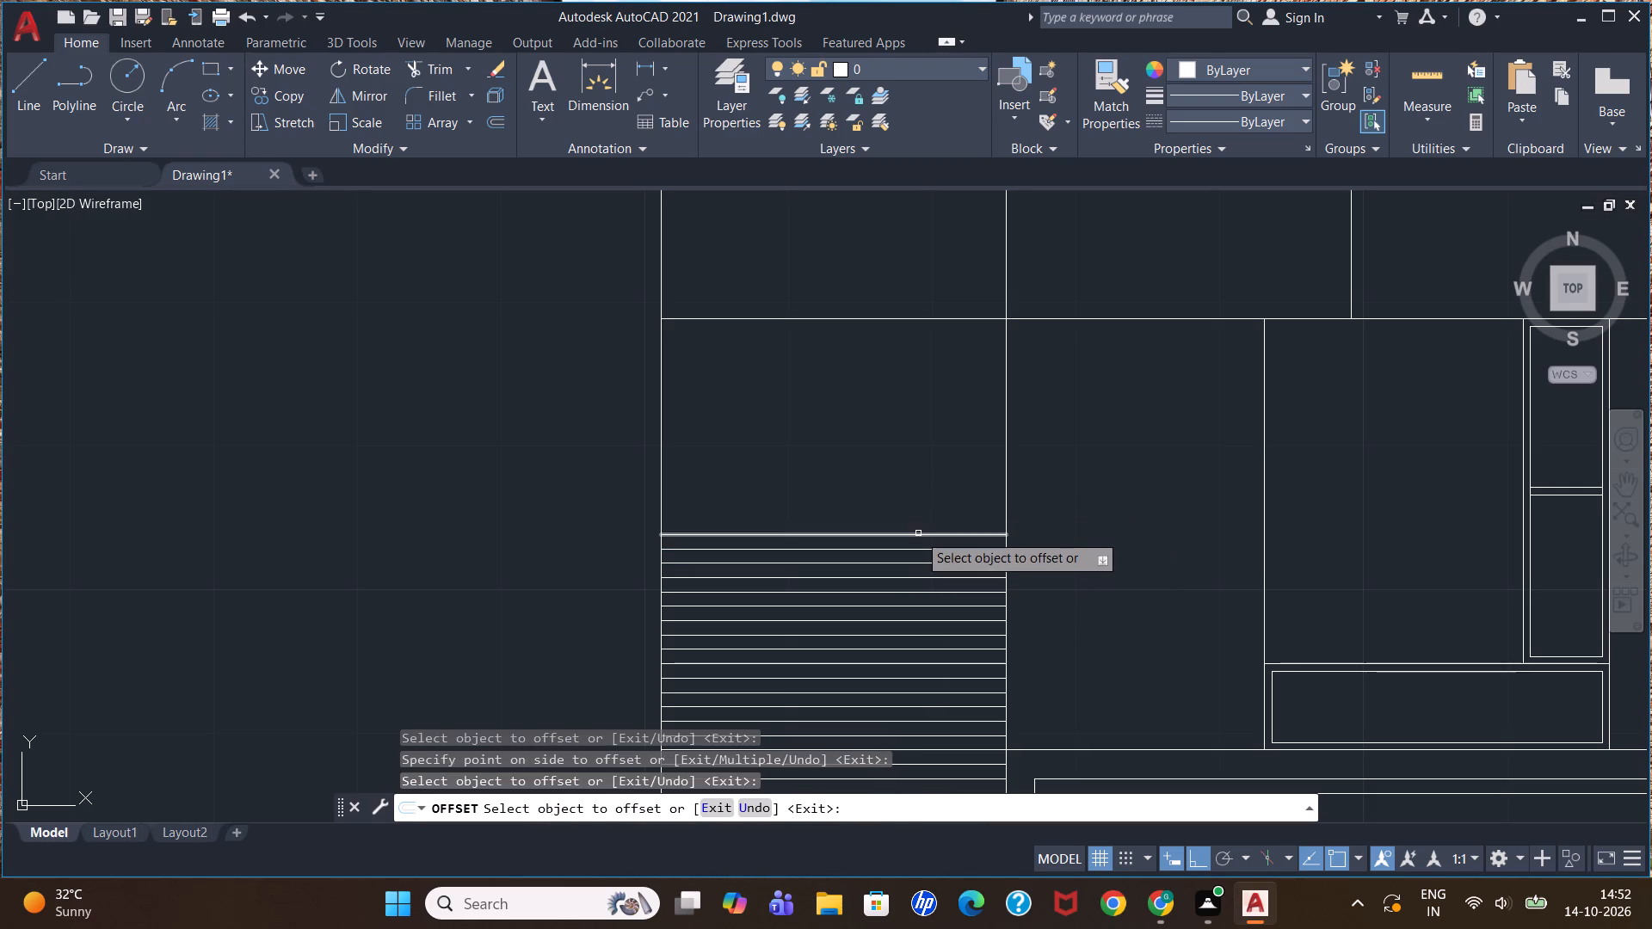
left_click(918, 533)
left_click(924, 496)
left_click(908, 515)
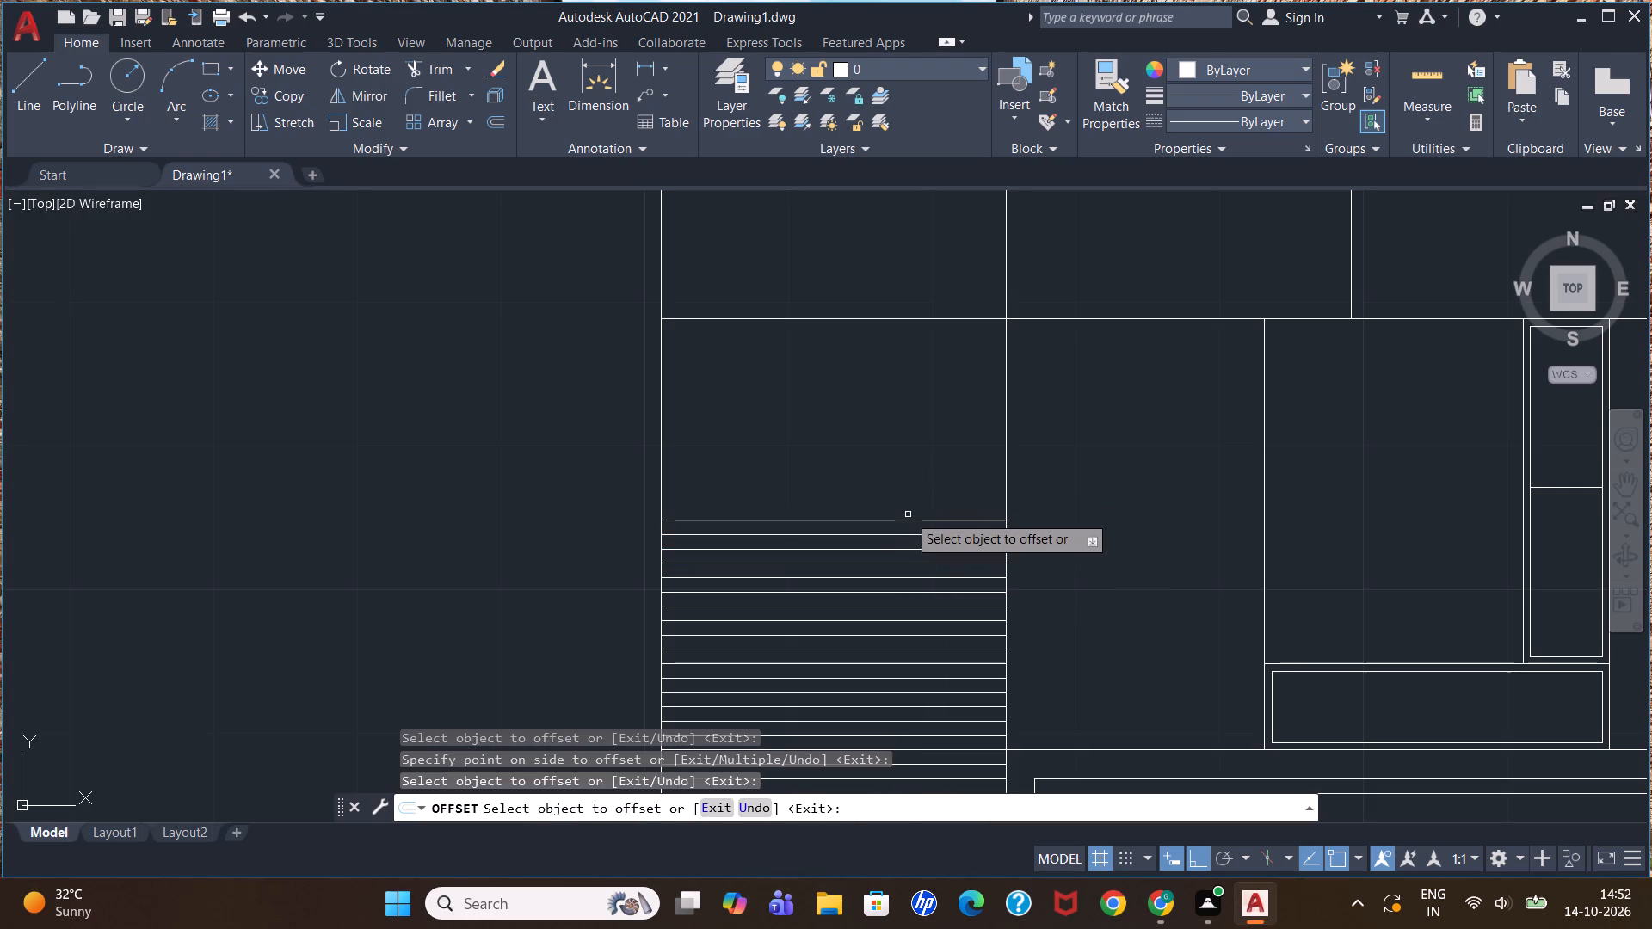
left_click(904, 521)
left_click(920, 477)
Continue the tall unit's fill upward with four more horizontal lines at 1" spacing.
left_click(921, 500)
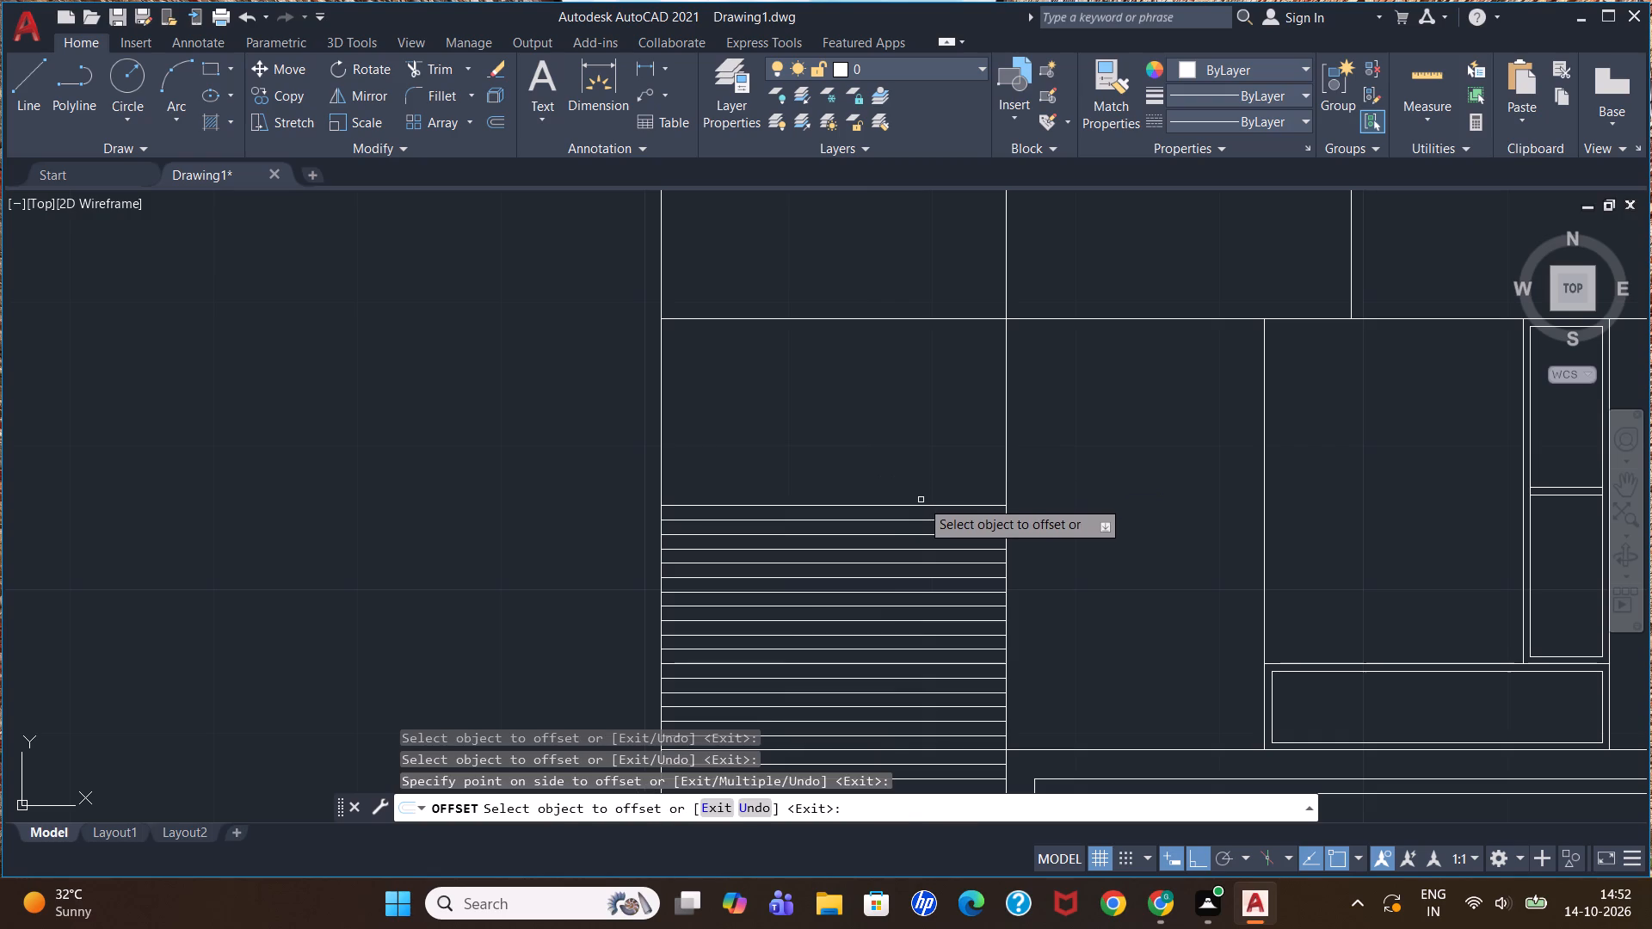
left_click(919, 506)
left_click(922, 465)
left_click(925, 492)
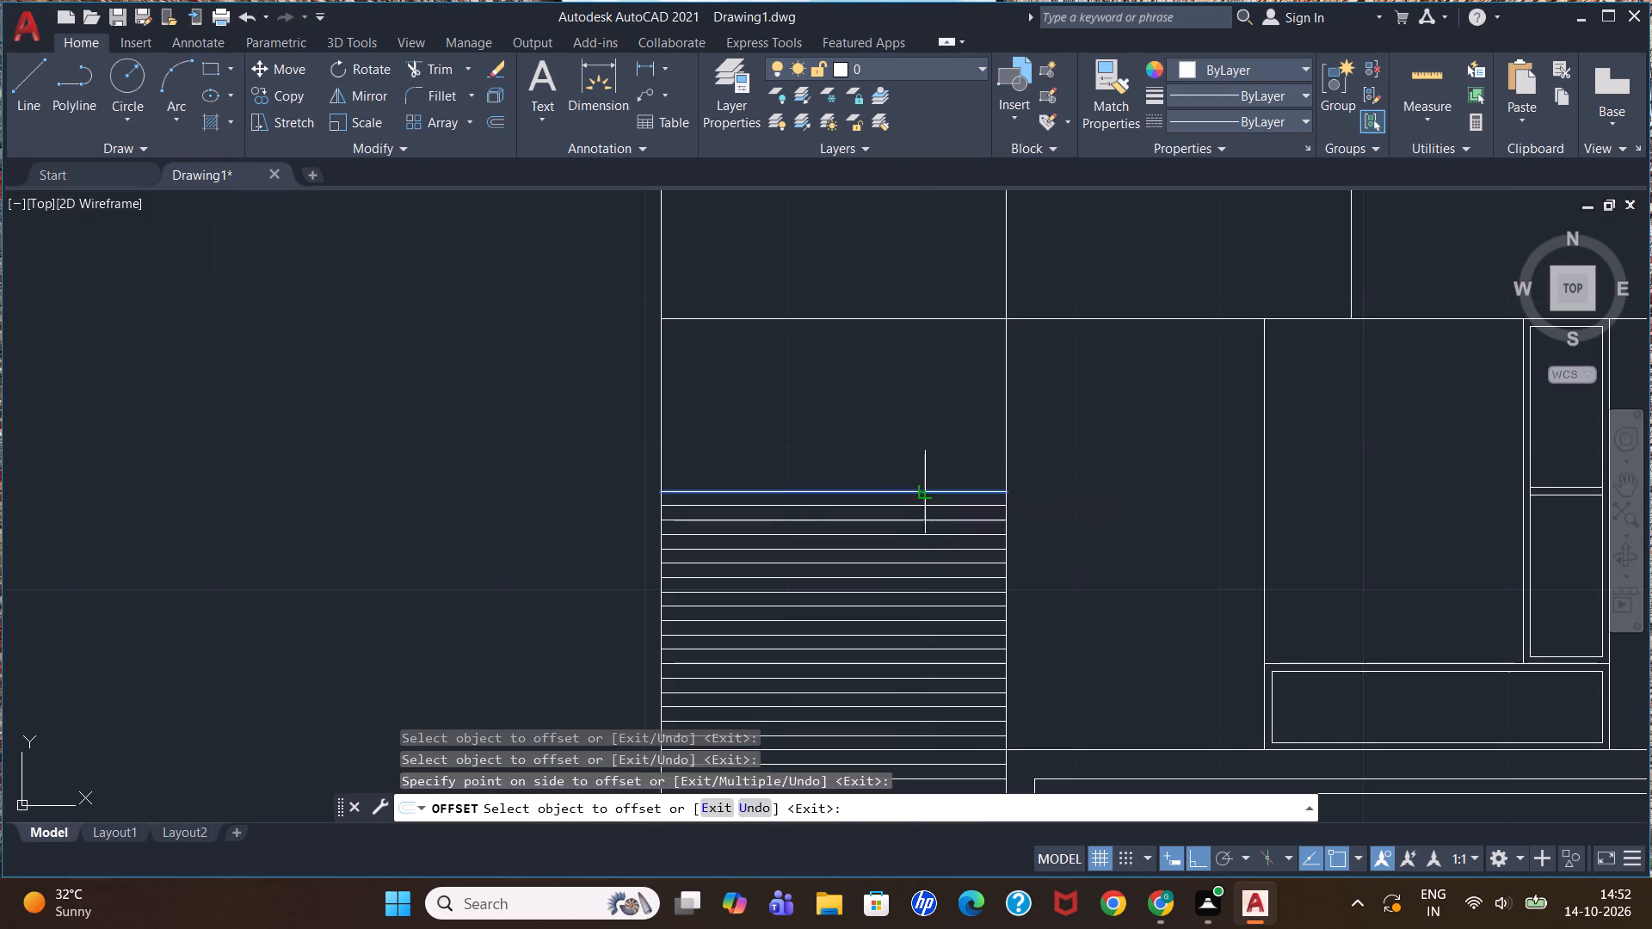
left_click(930, 462)
left_click(930, 477)
left_click(940, 427)
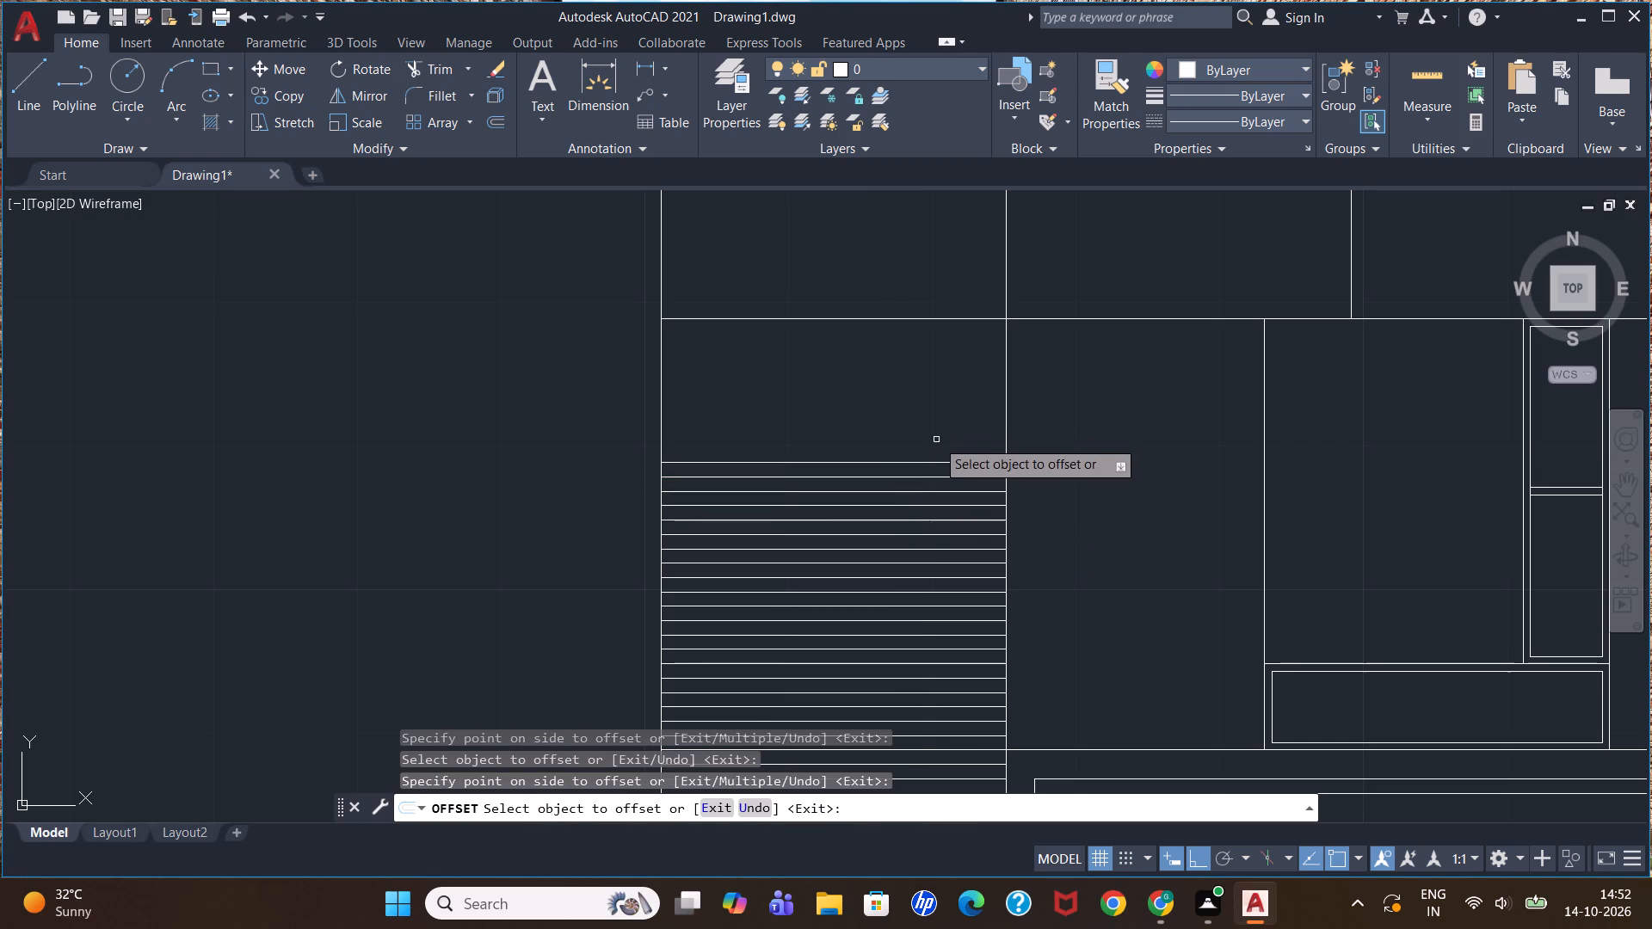
left_click(931, 457)
left_click(931, 462)
left_click(937, 424)
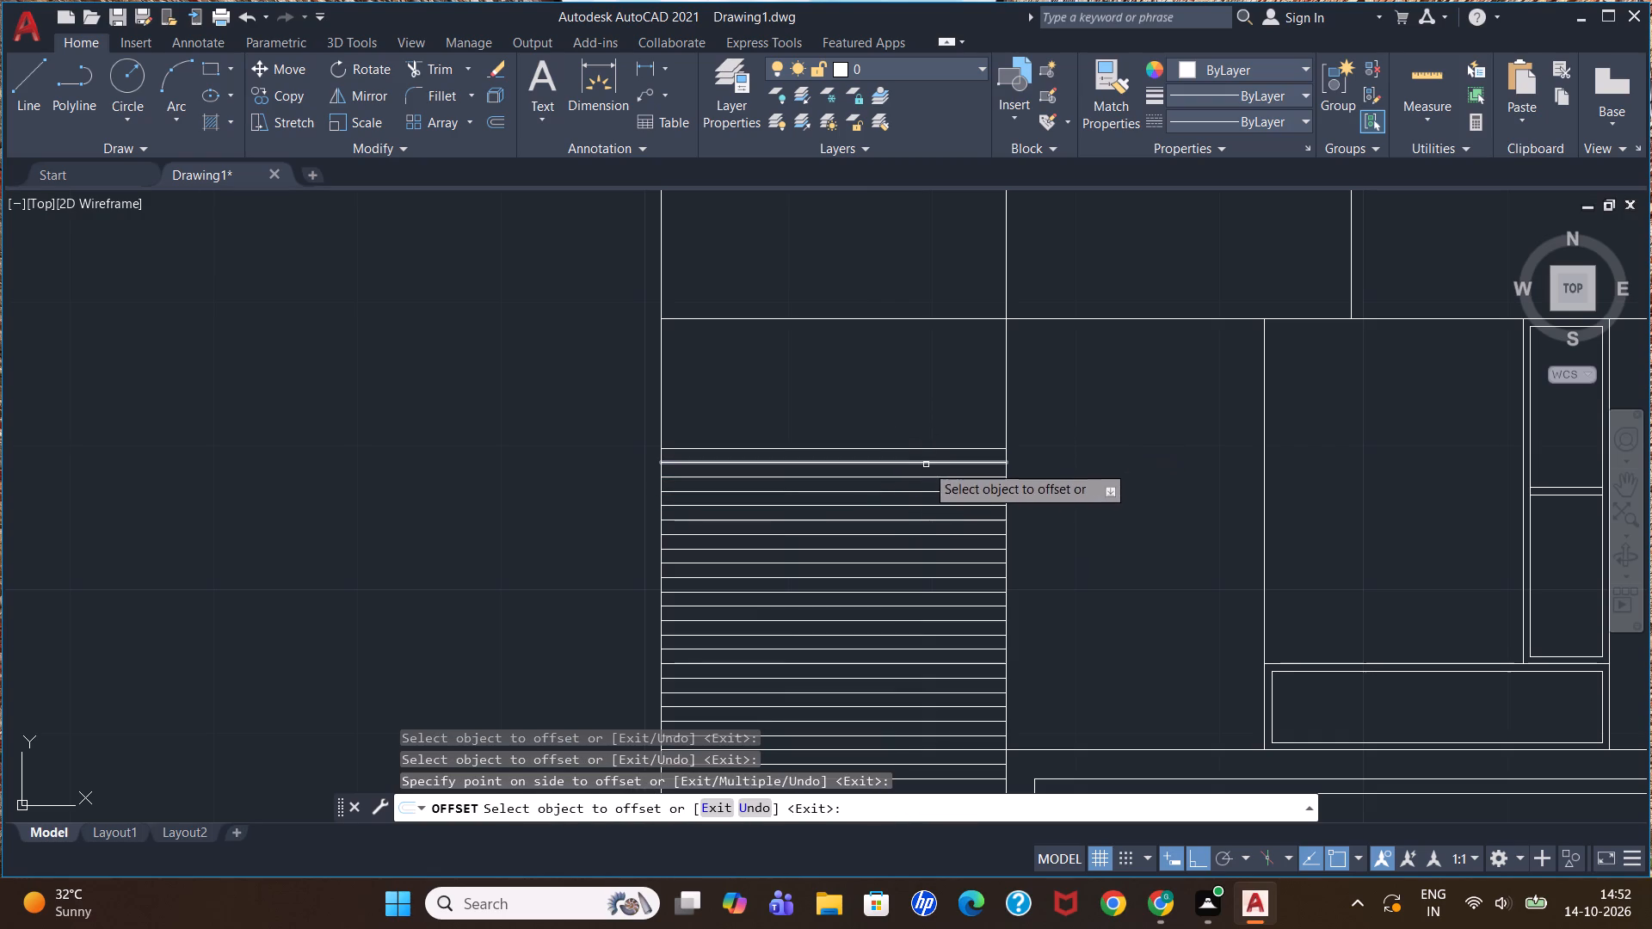
Stack another four horizontal lines on the tall unit's fill, offsetting each topmost line upward by 1".
left_click(934, 444)
left_click(936, 446)
left_click(938, 412)
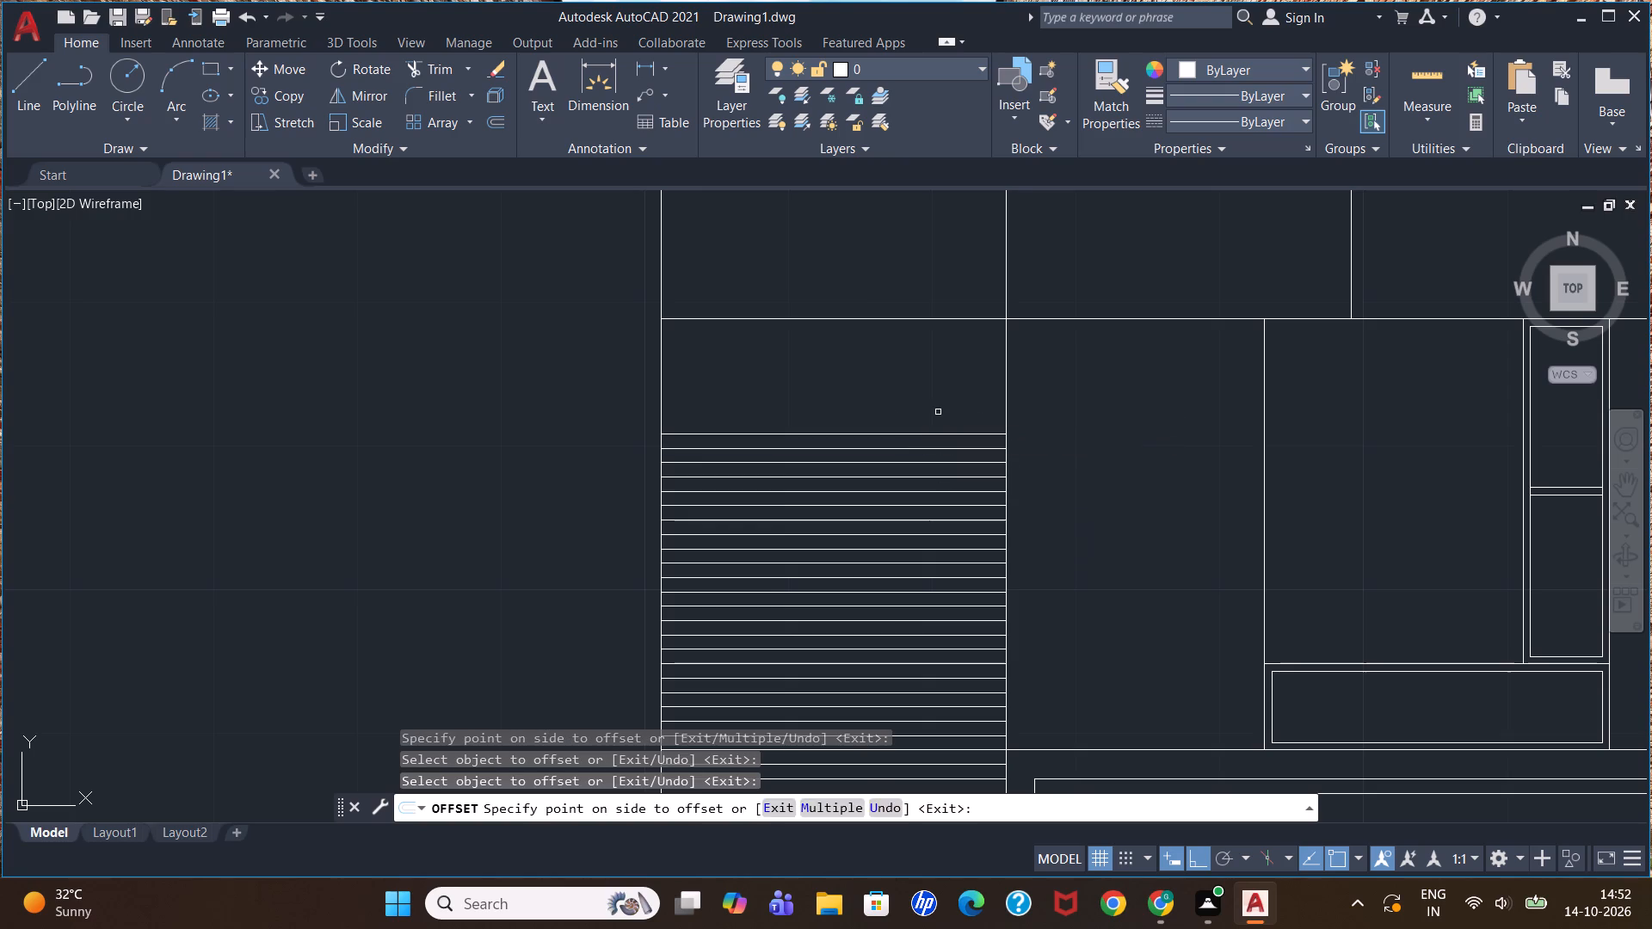
left_click(952, 431)
left_click(954, 403)
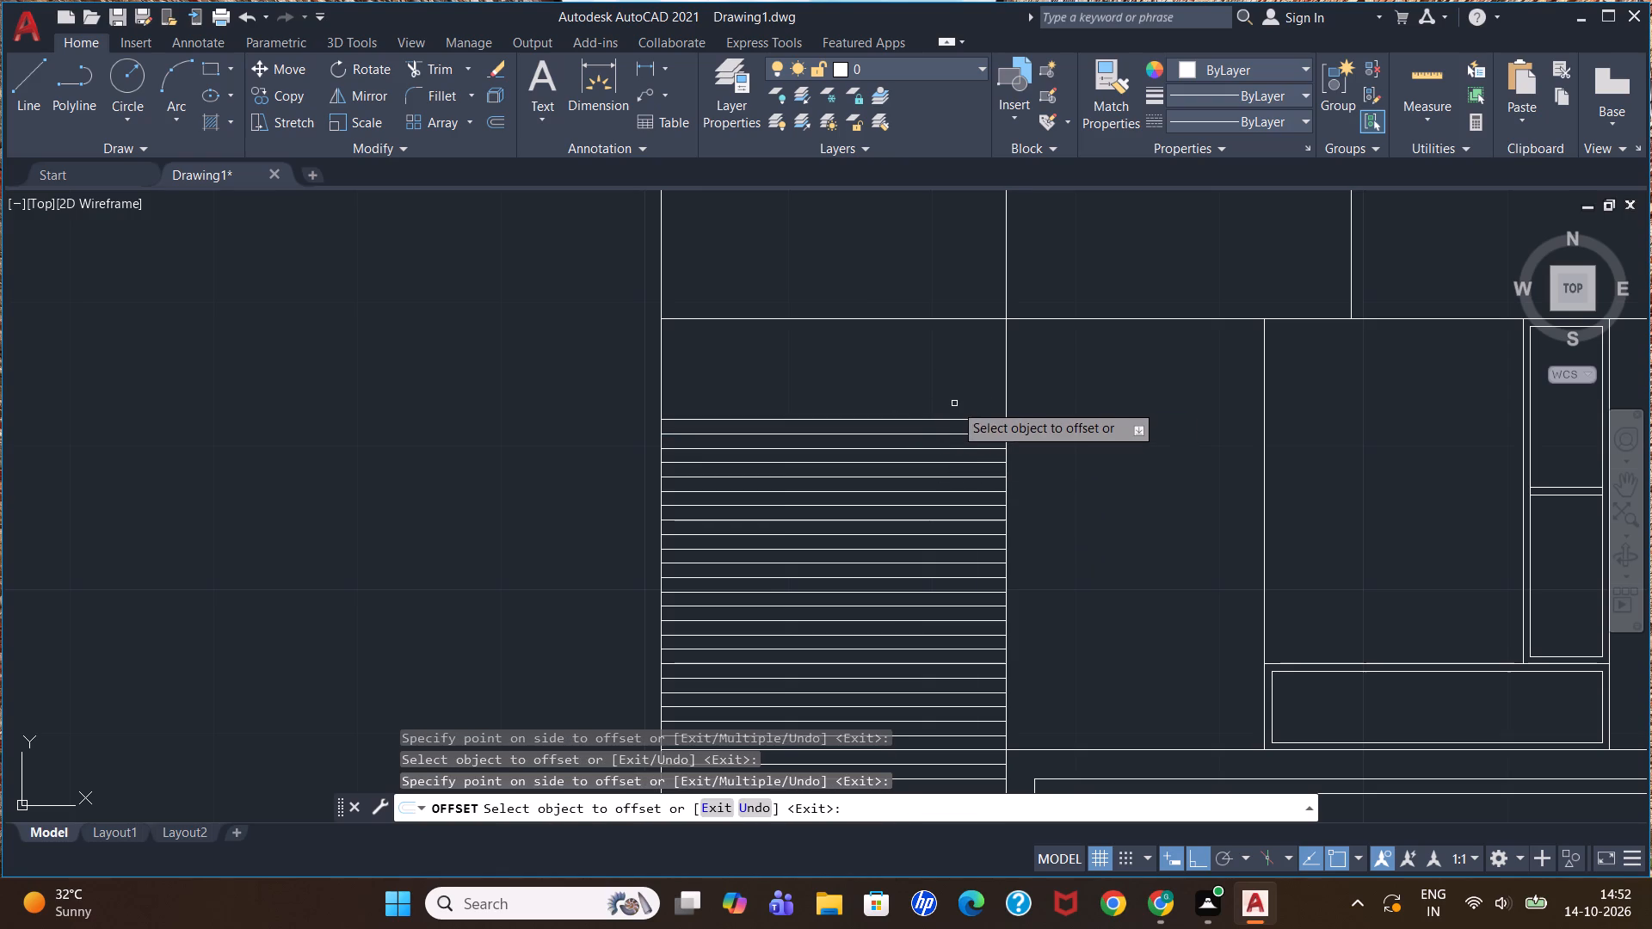
left_click(957, 415)
left_click(957, 421)
left_click(970, 377)
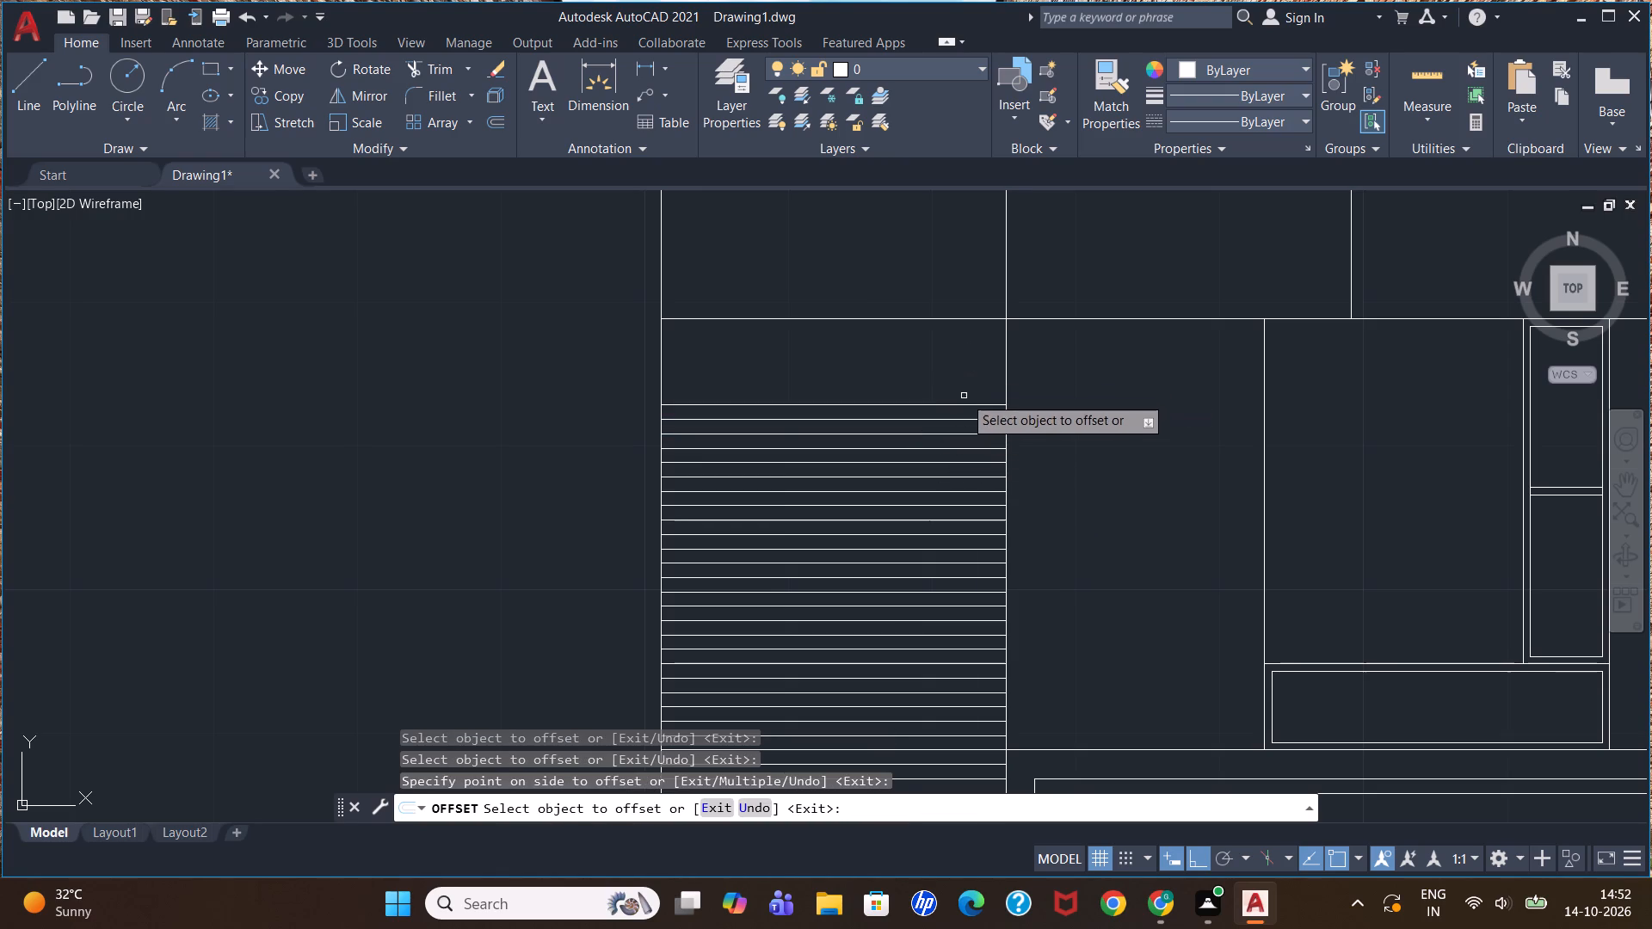
left_click(961, 402)
left_click(959, 405)
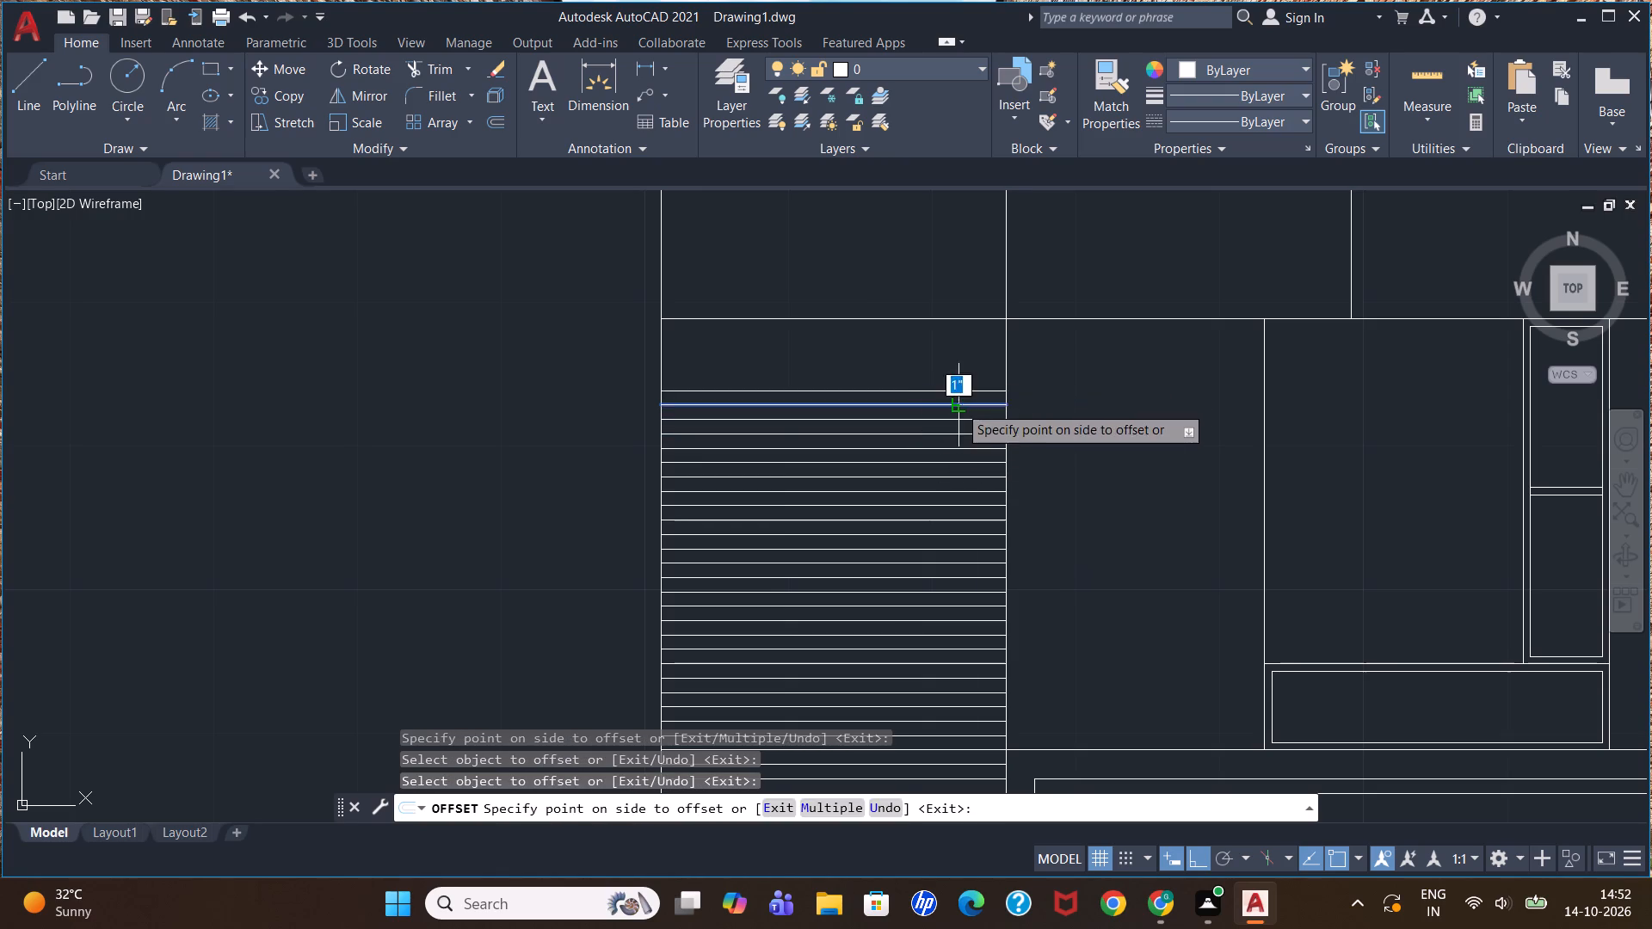
left_click(966, 375)
Add the last four 1" offset lines to the tall unit, ending just below the top cabinet row, and finish offsetting.
left_click(965, 392)
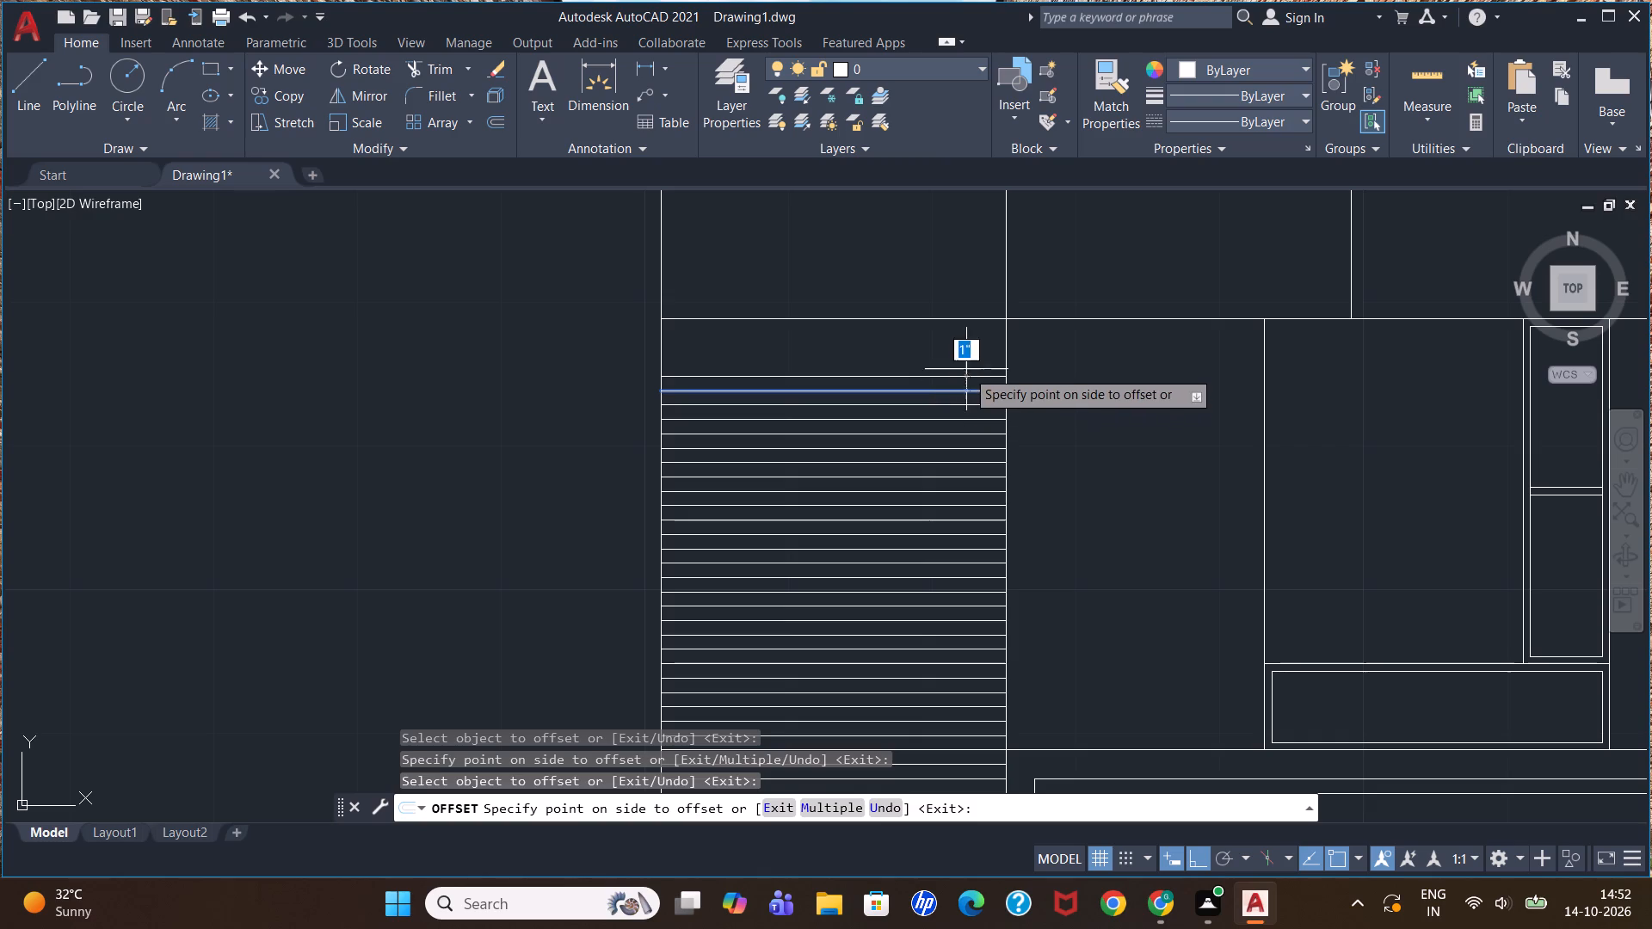
left_click(967, 367)
left_click(971, 375)
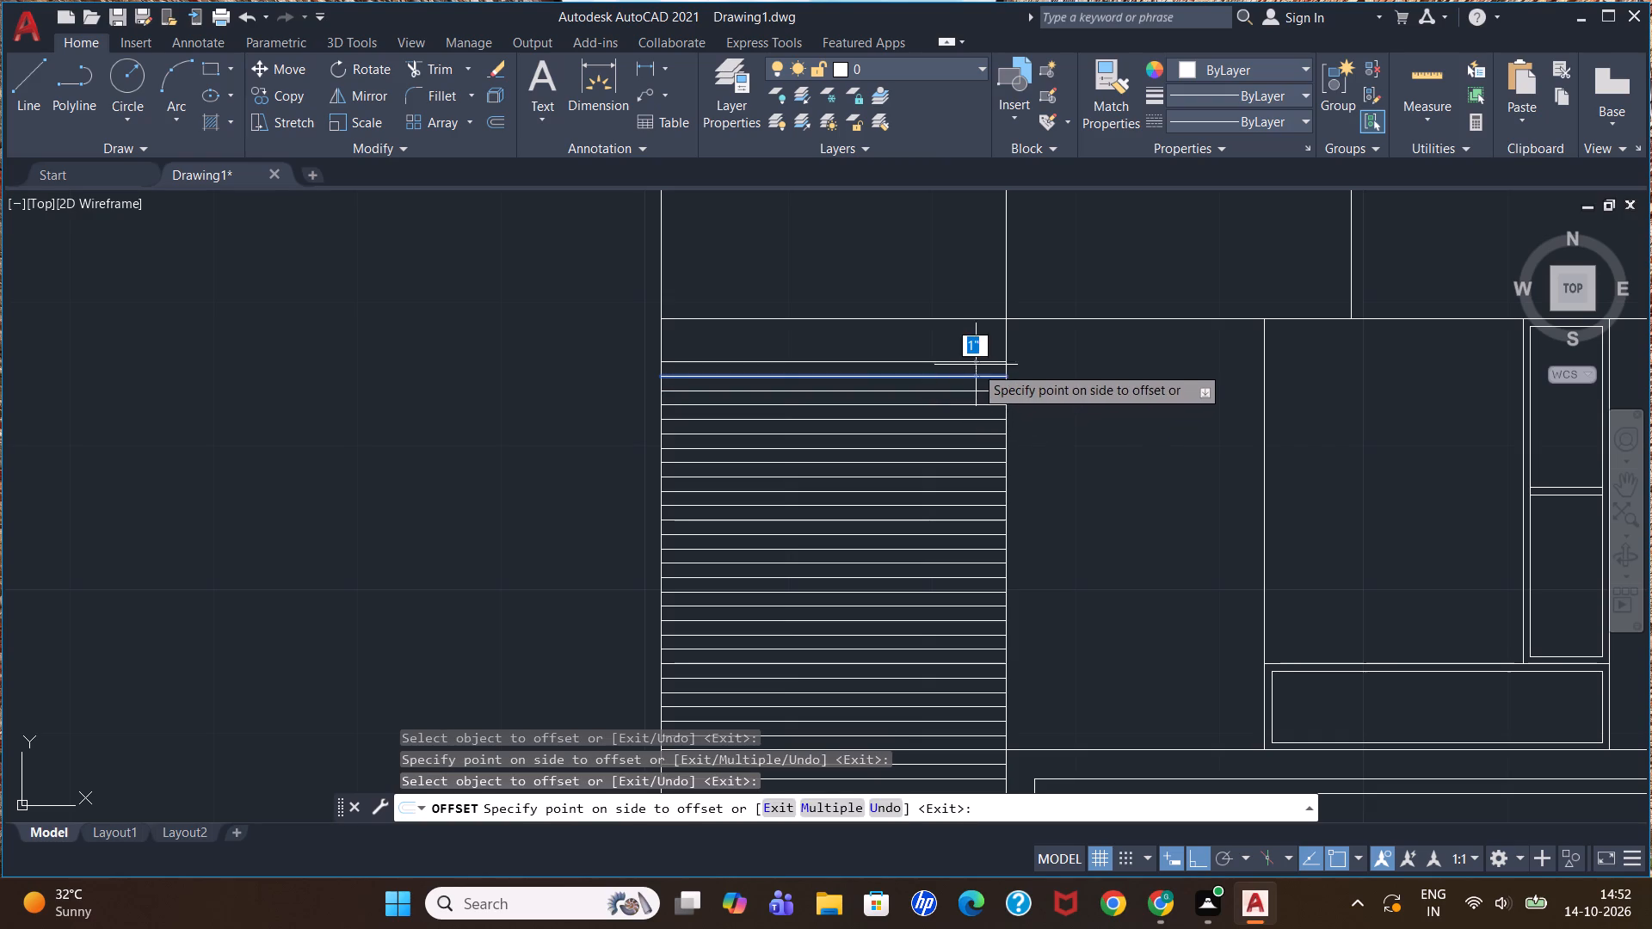
left_click(978, 358)
left_click(977, 356)
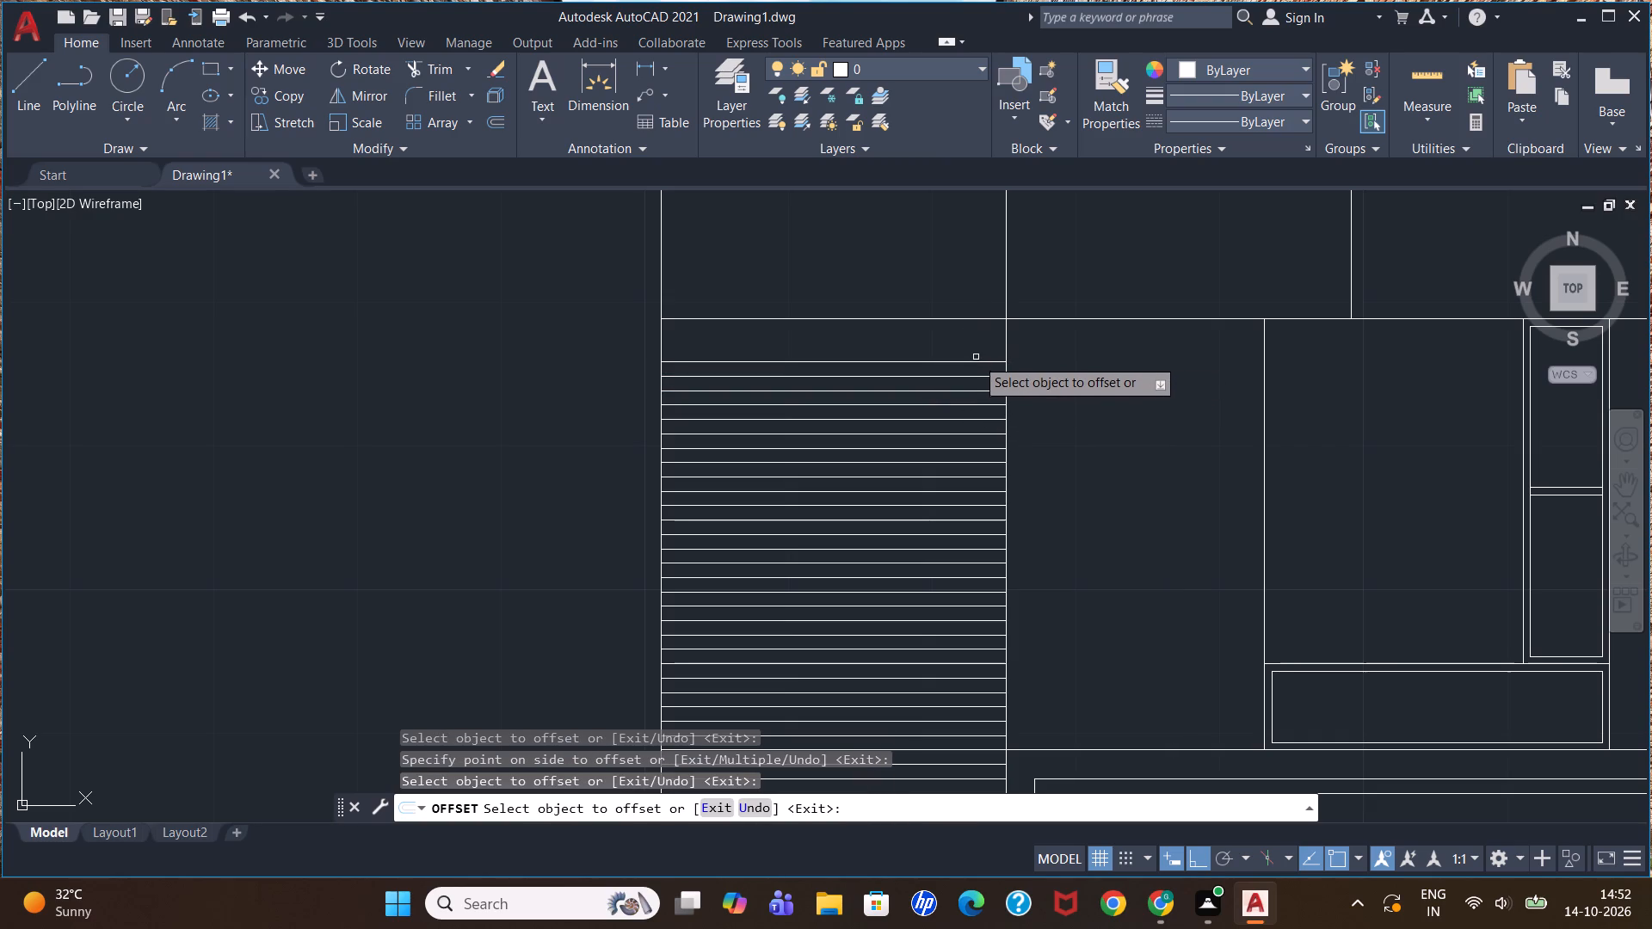
left_click(974, 365)
left_click(983, 338)
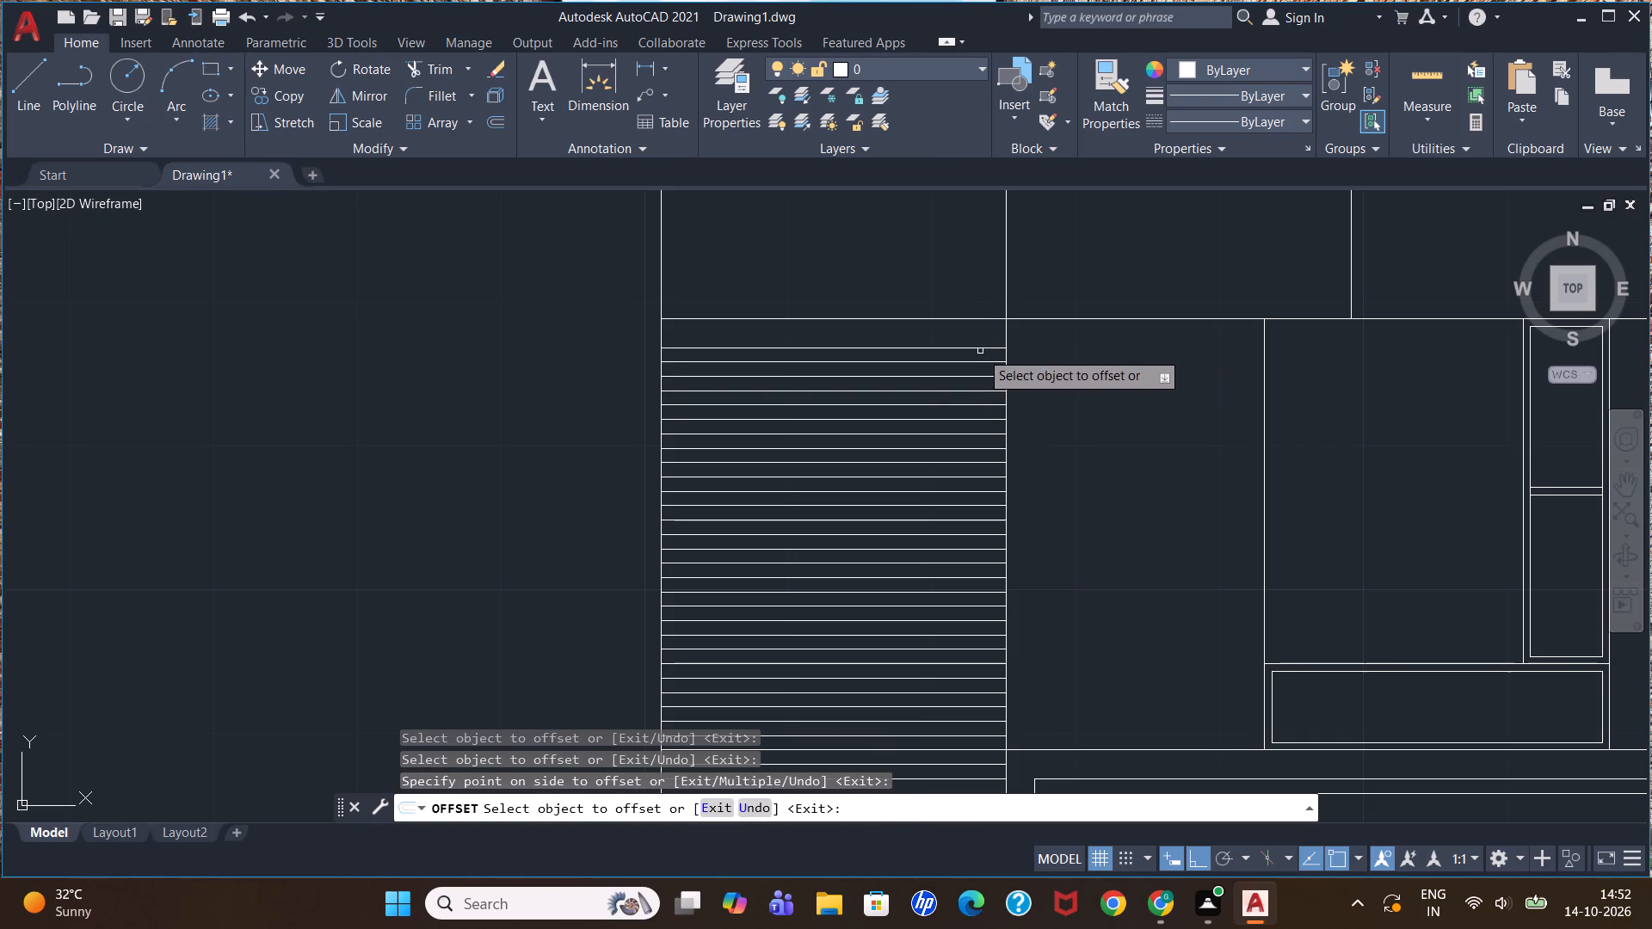
left_click(982, 346)
left_click(983, 333)
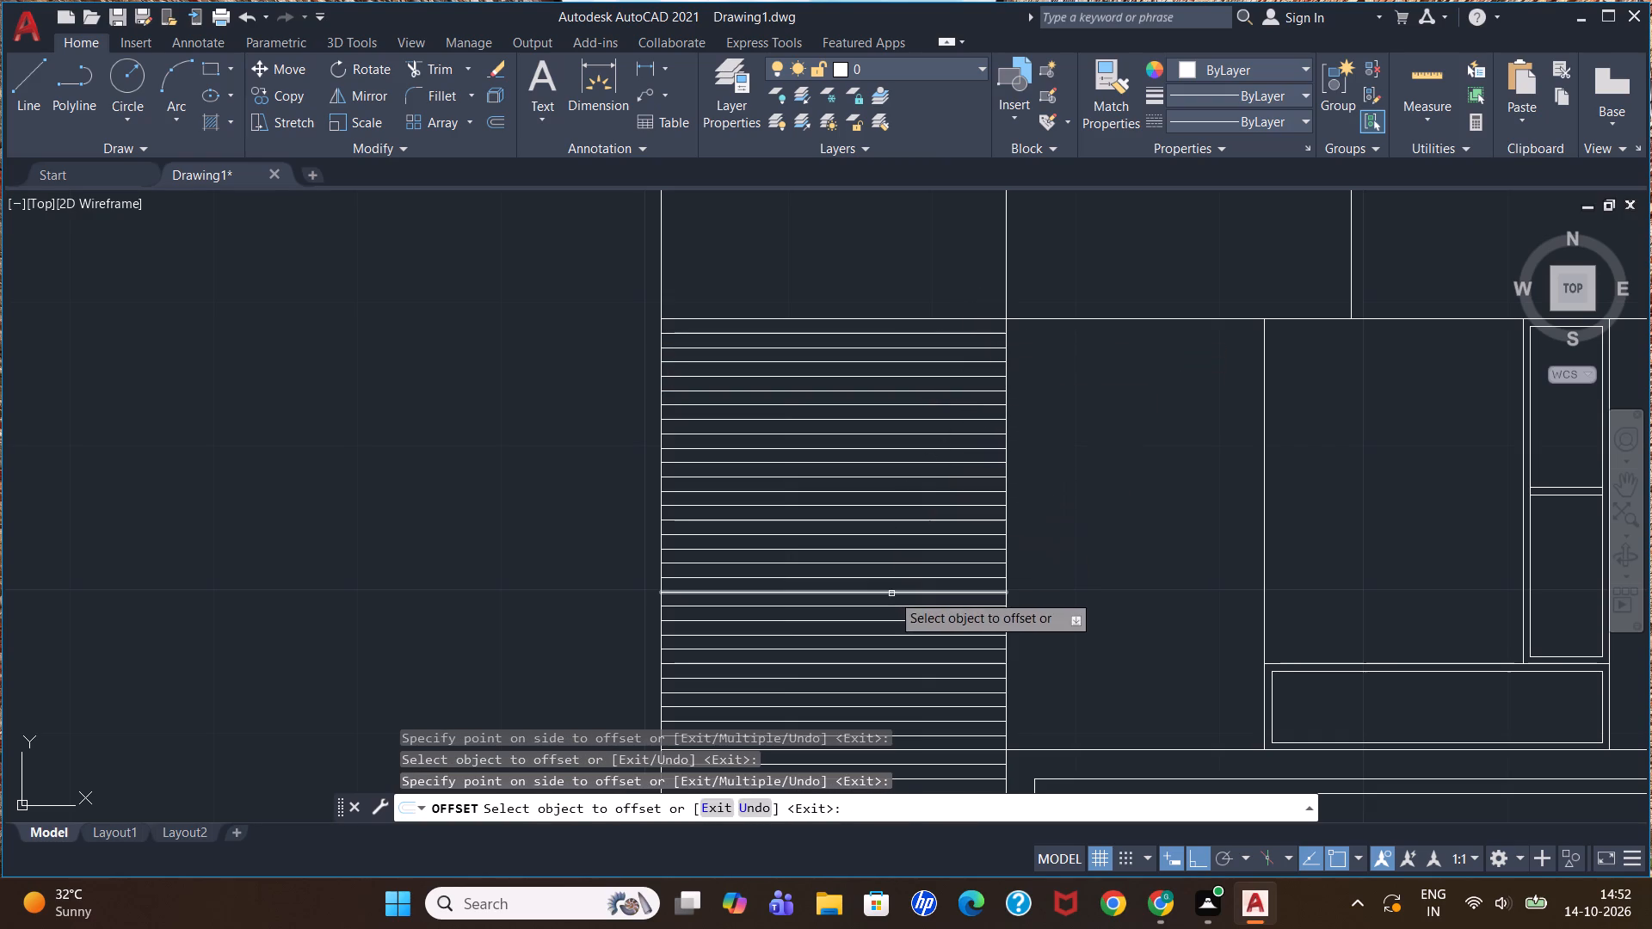
scroll(892, 594, "down", 3)
scroll(1318, 561, "down", 1)
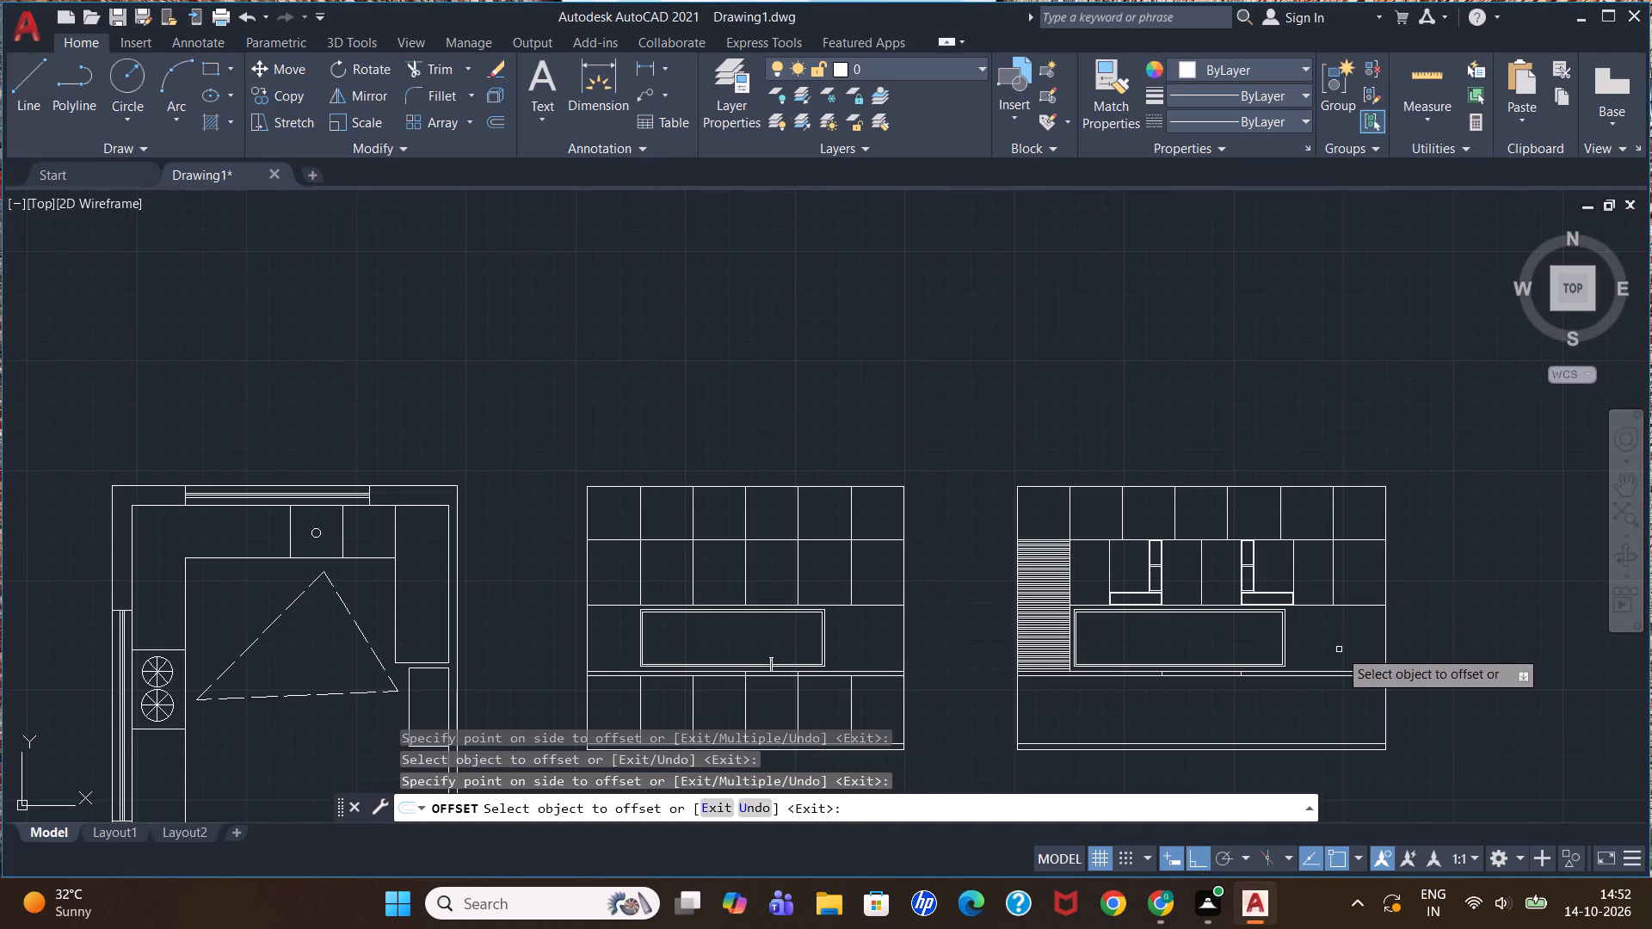
key("Escape")
key("Escape")
key("Escape")
key("Escape")
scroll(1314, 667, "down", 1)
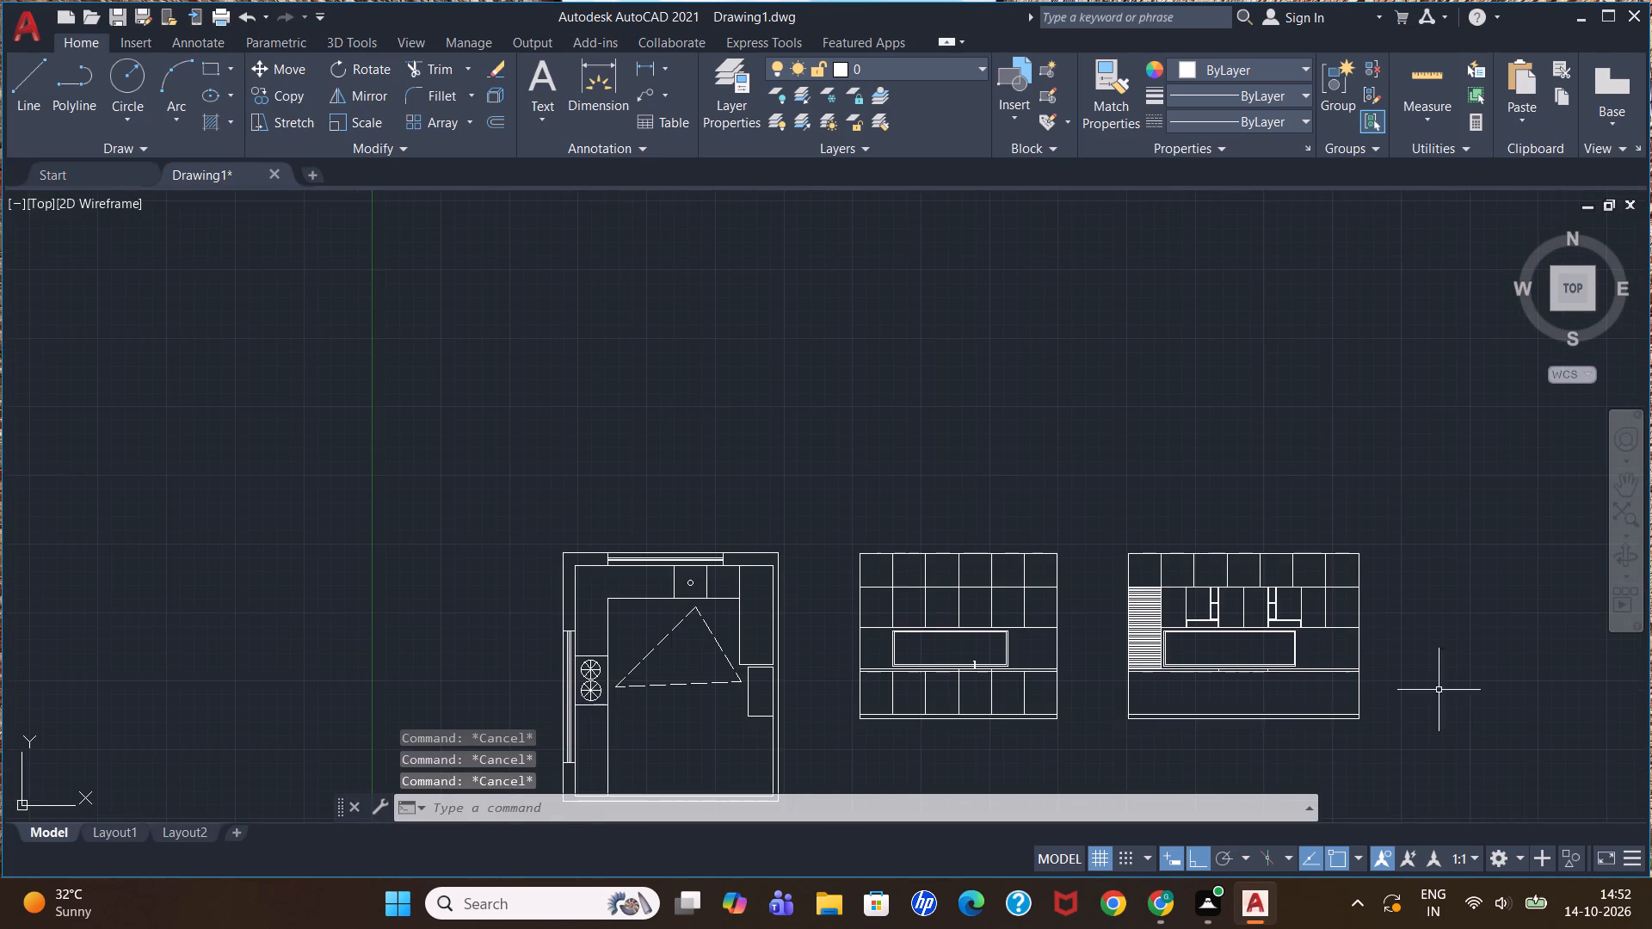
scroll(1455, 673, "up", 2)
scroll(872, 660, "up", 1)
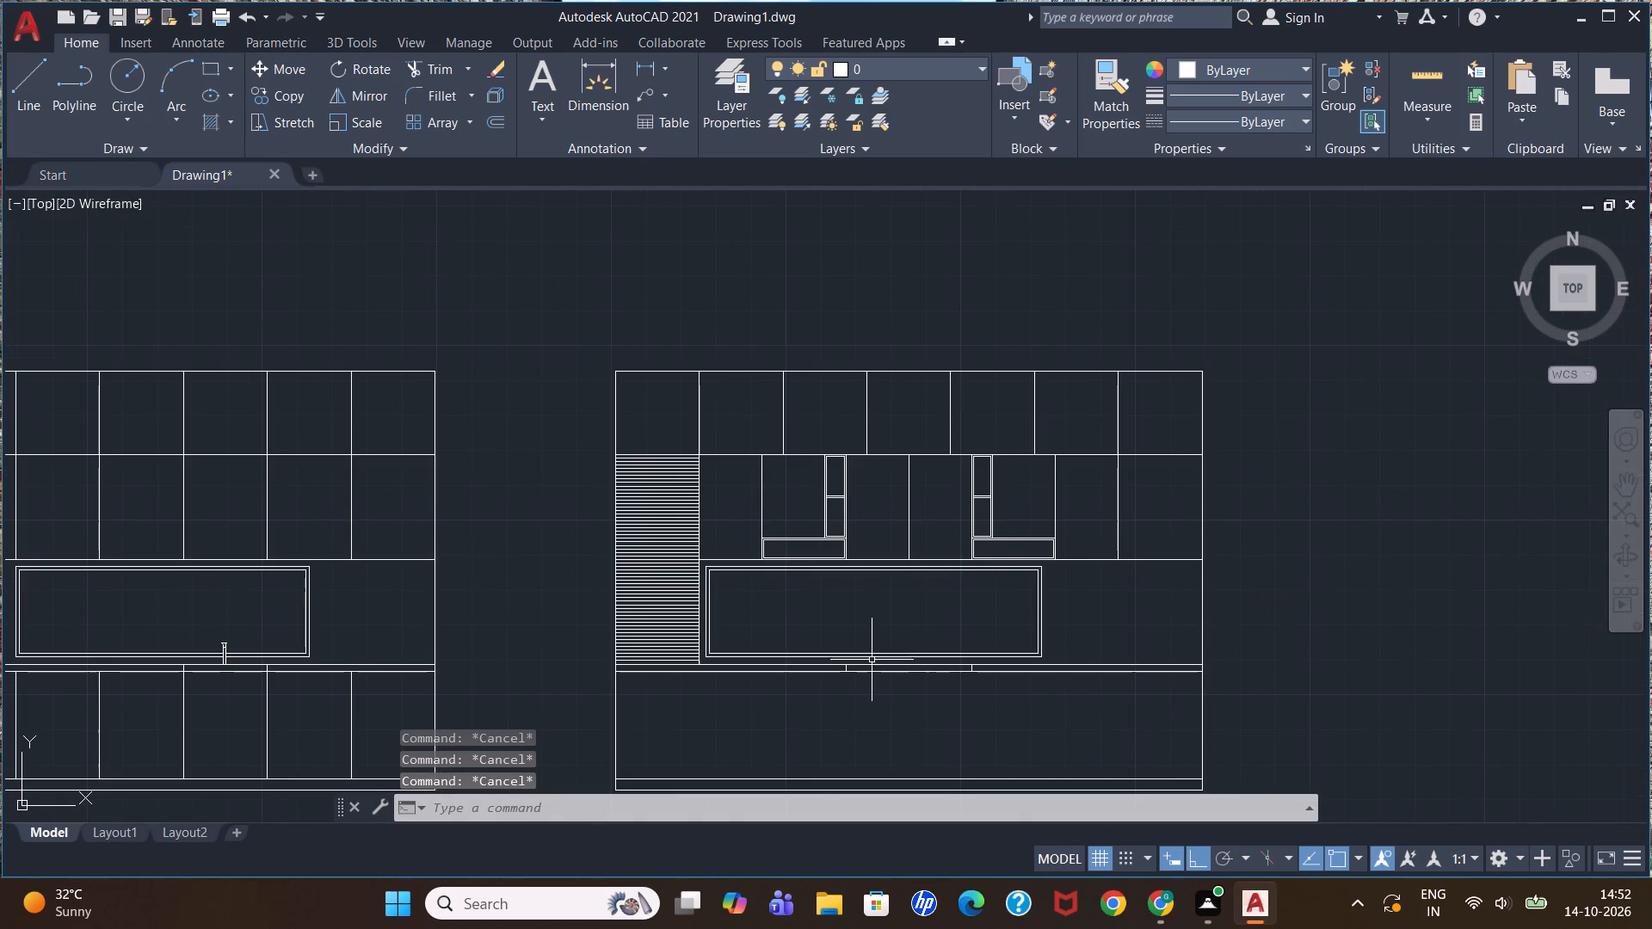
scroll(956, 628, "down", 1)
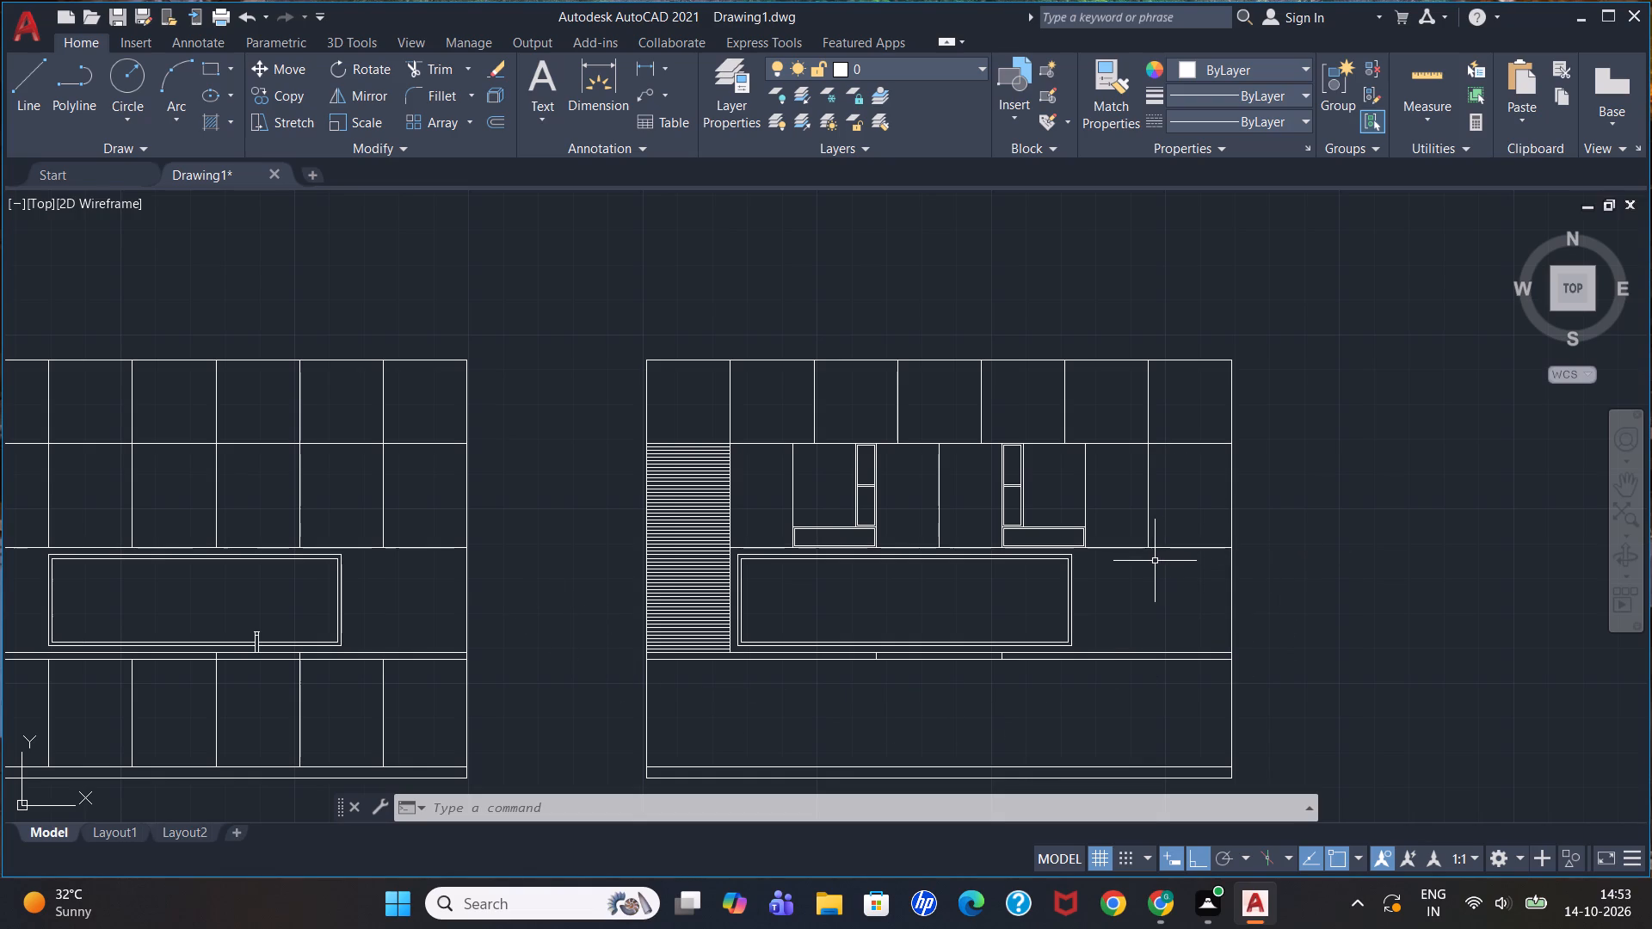
Draw a 2'-7" vertical line from the first short countertop divider down to the plinth line of the right-hand elevation.
scroll(888, 720, "up", 1)
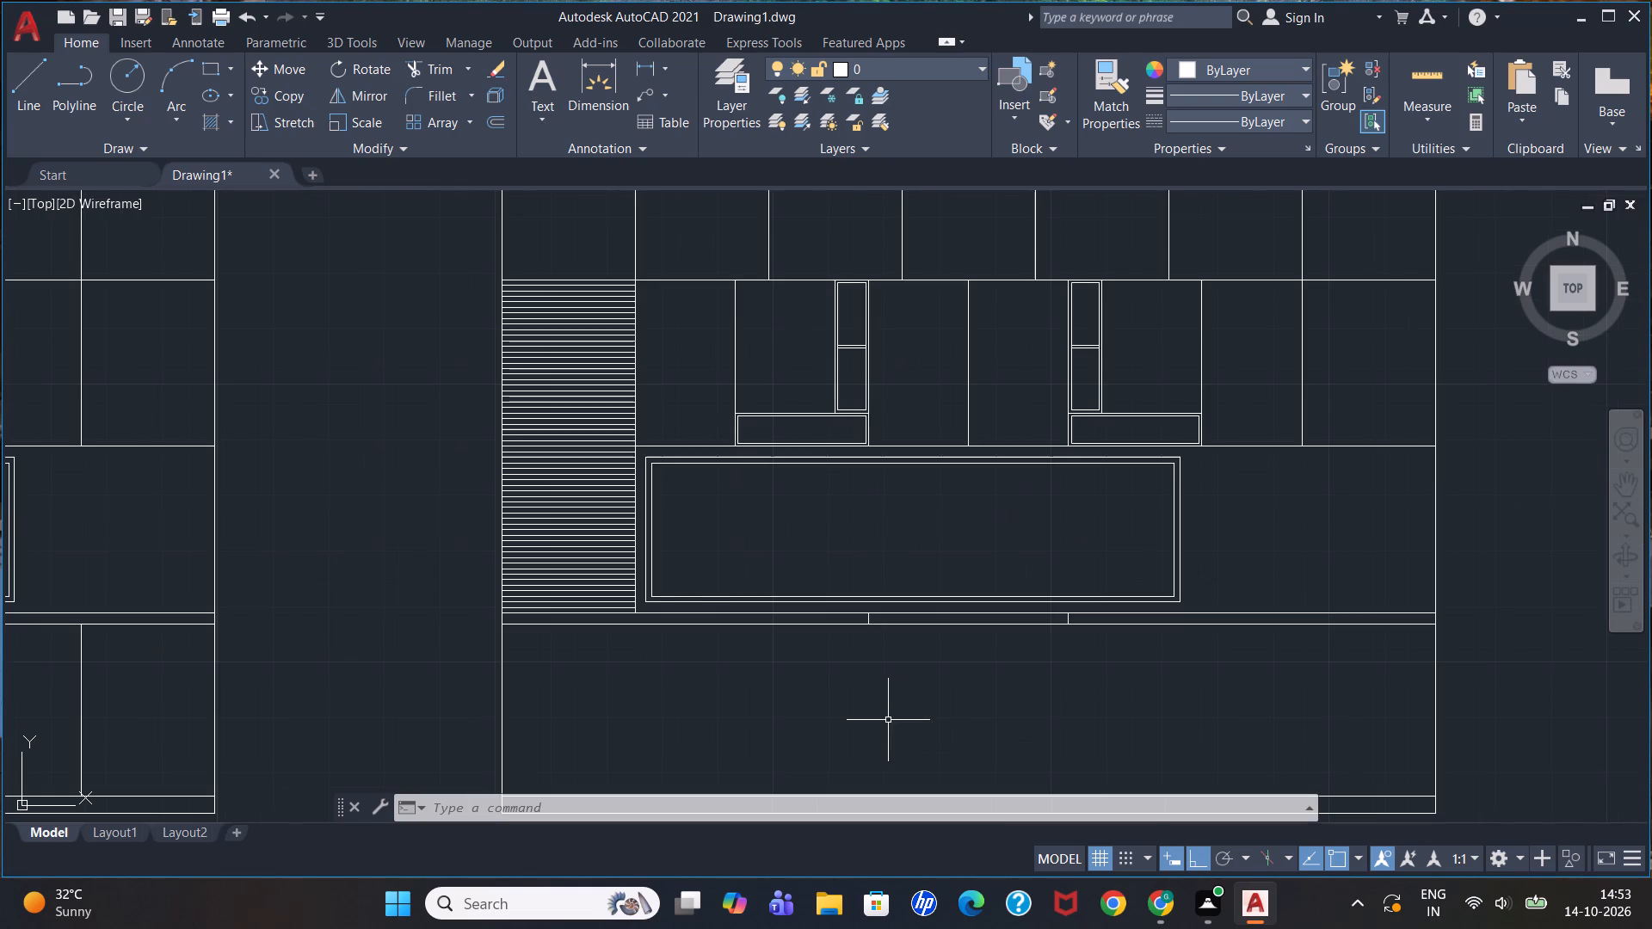
scroll(894, 656, "up", 1)
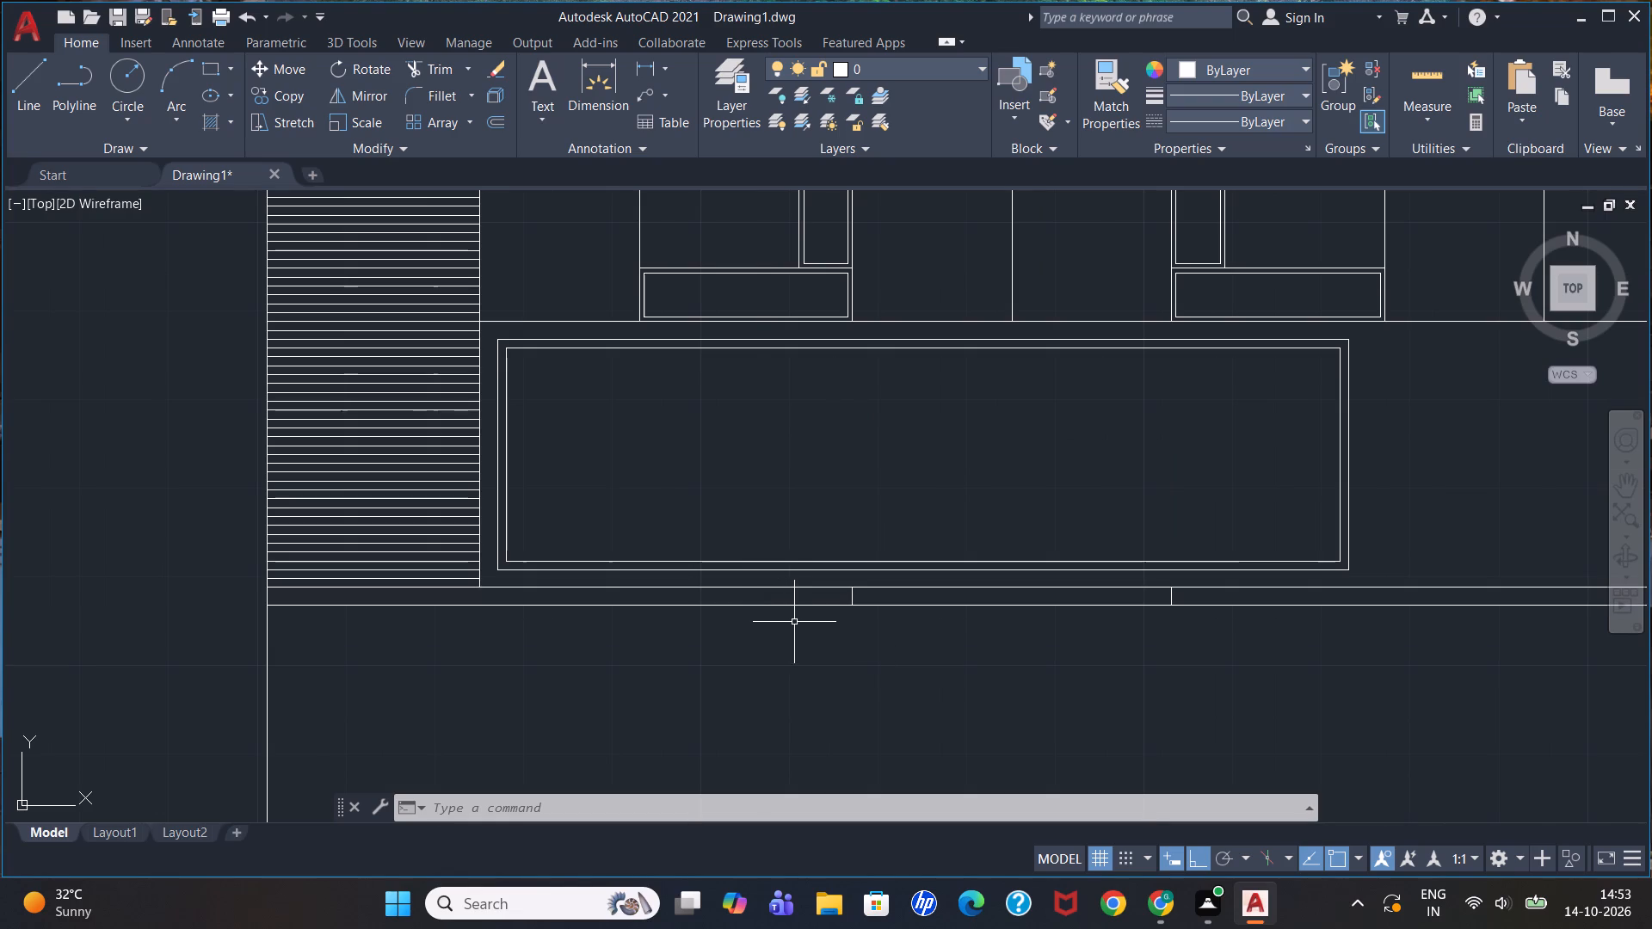
key("l")
key("Return")
scroll(855, 612, "down", 1)
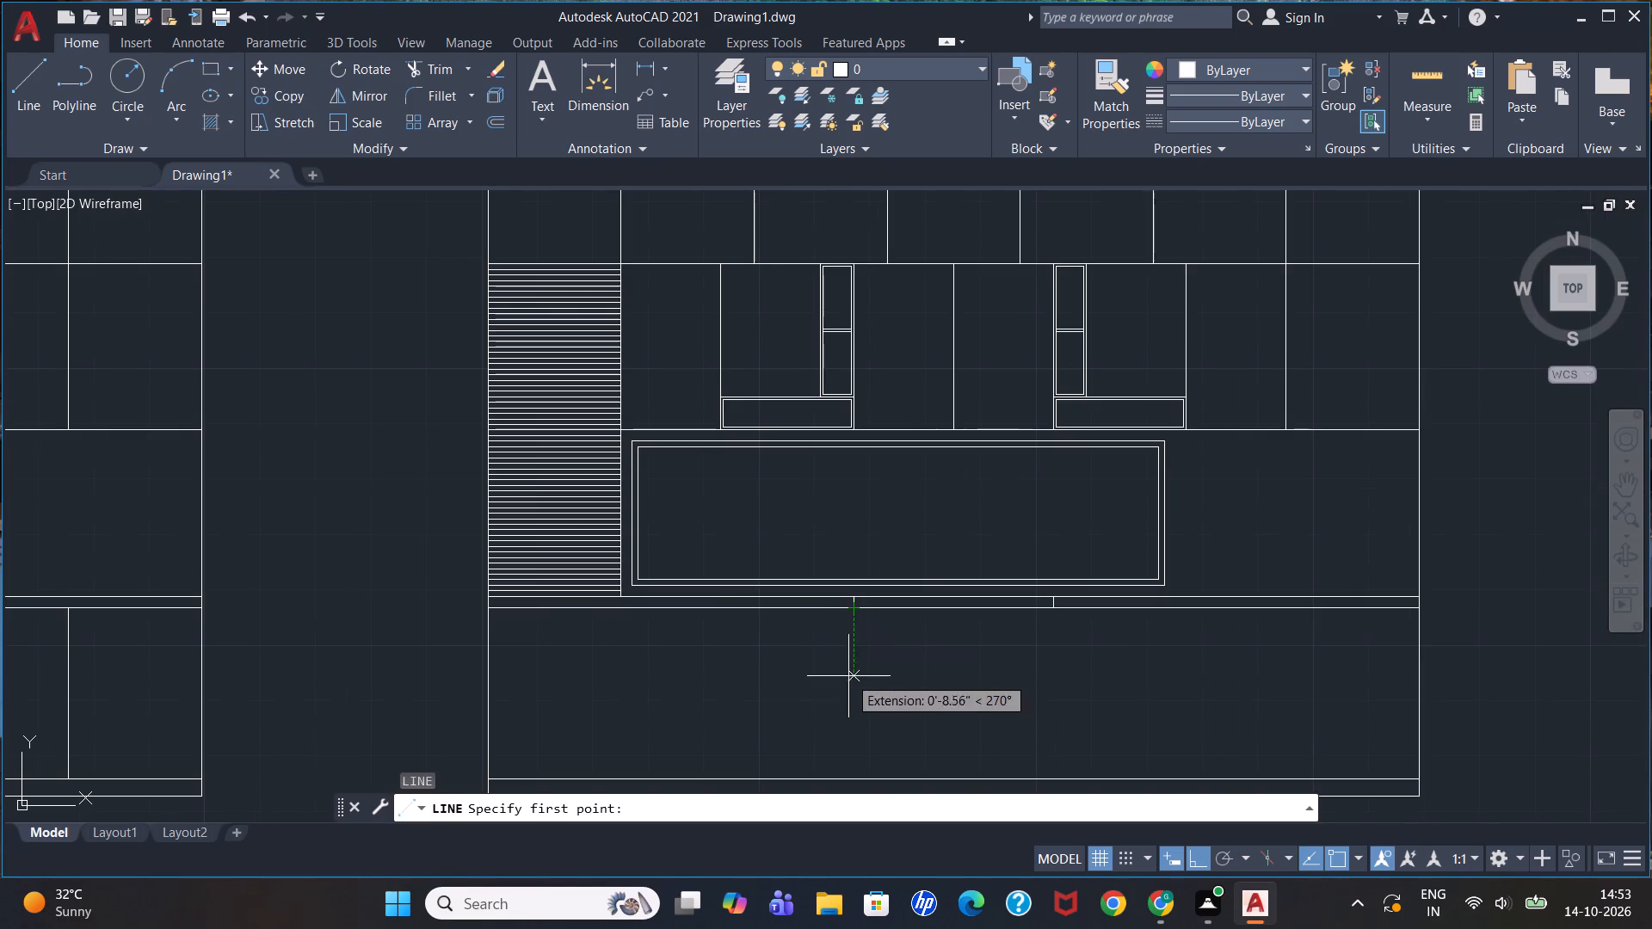
scroll(844, 699, "up", 3)
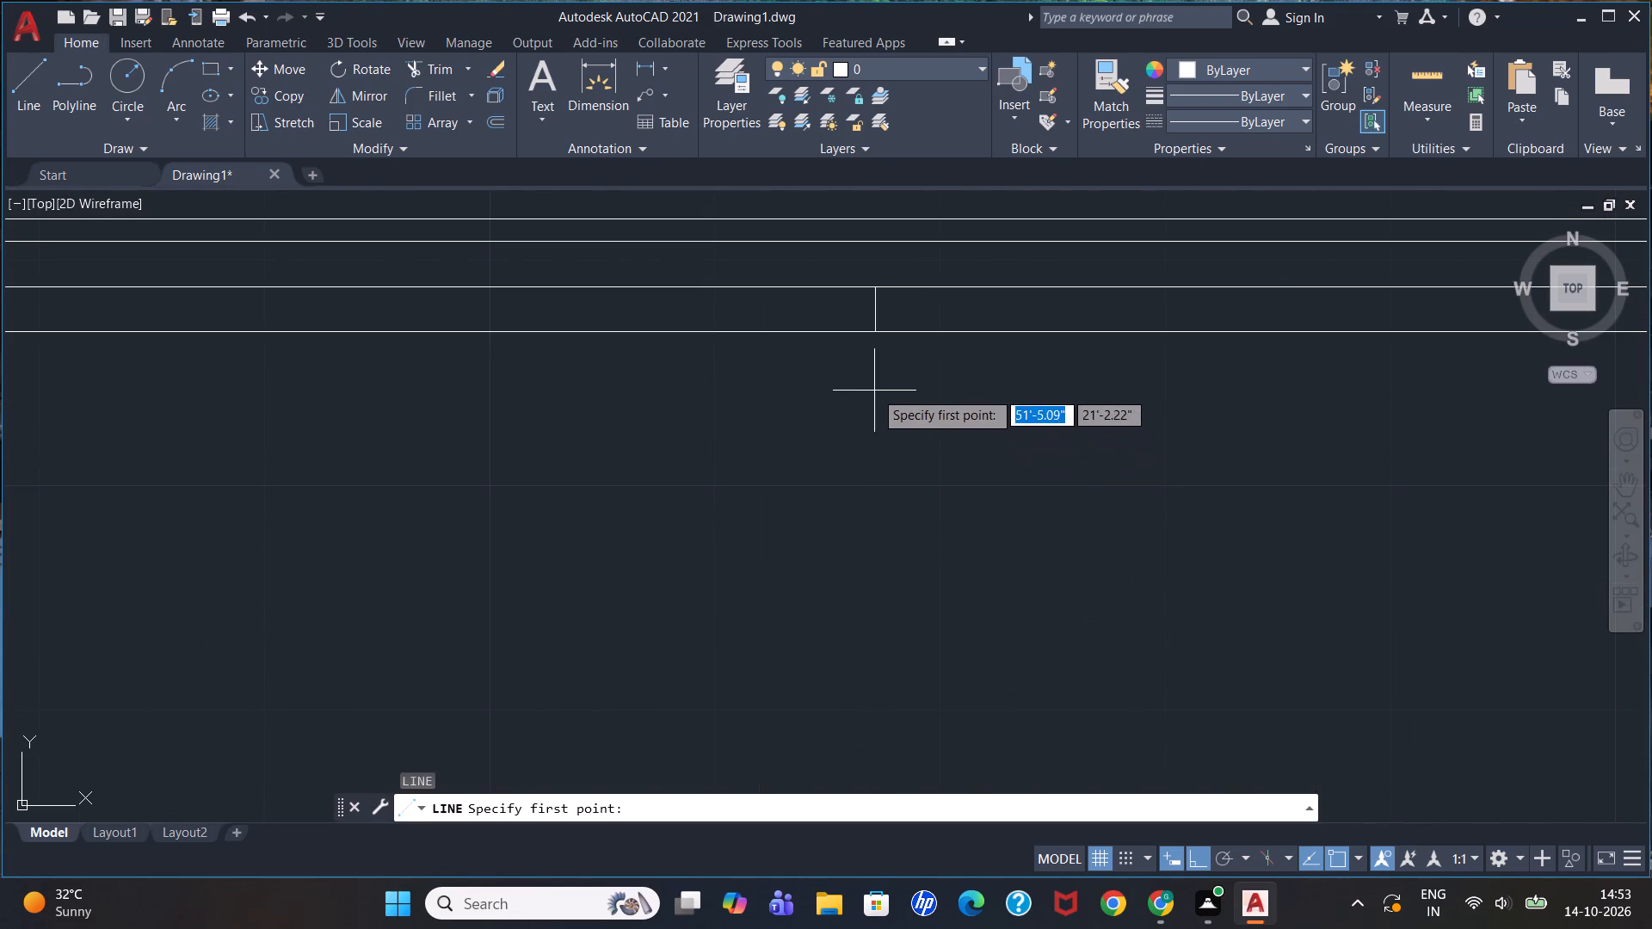
left_click(874, 330)
scroll(953, 321, "down", 4)
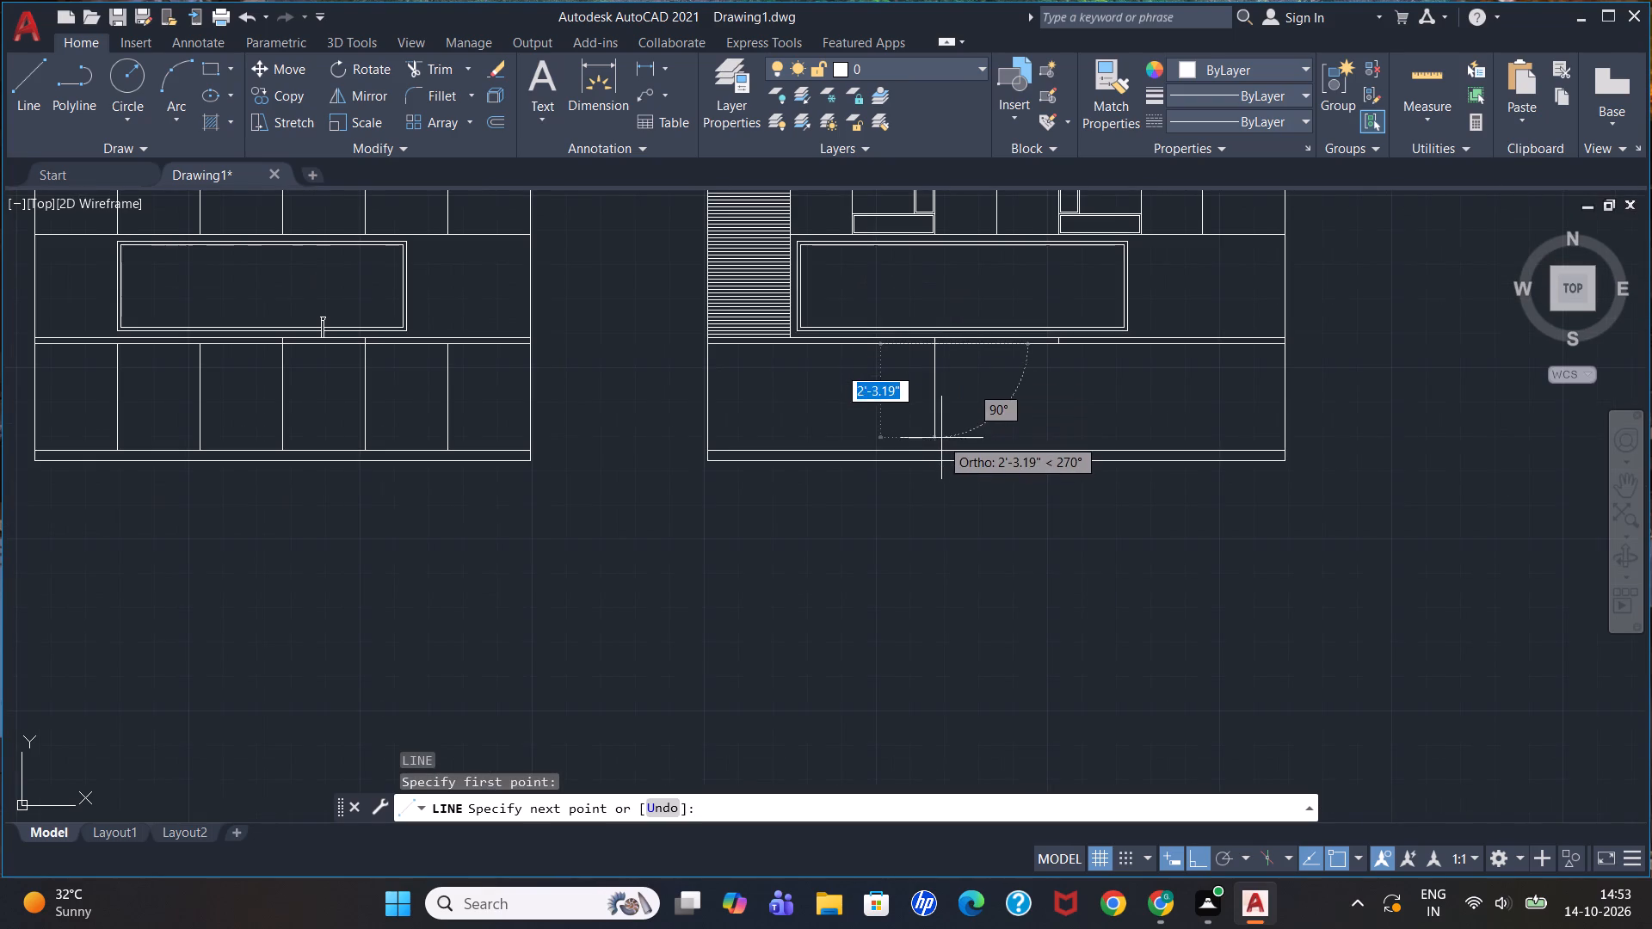
scroll(941, 438, "up", 4)
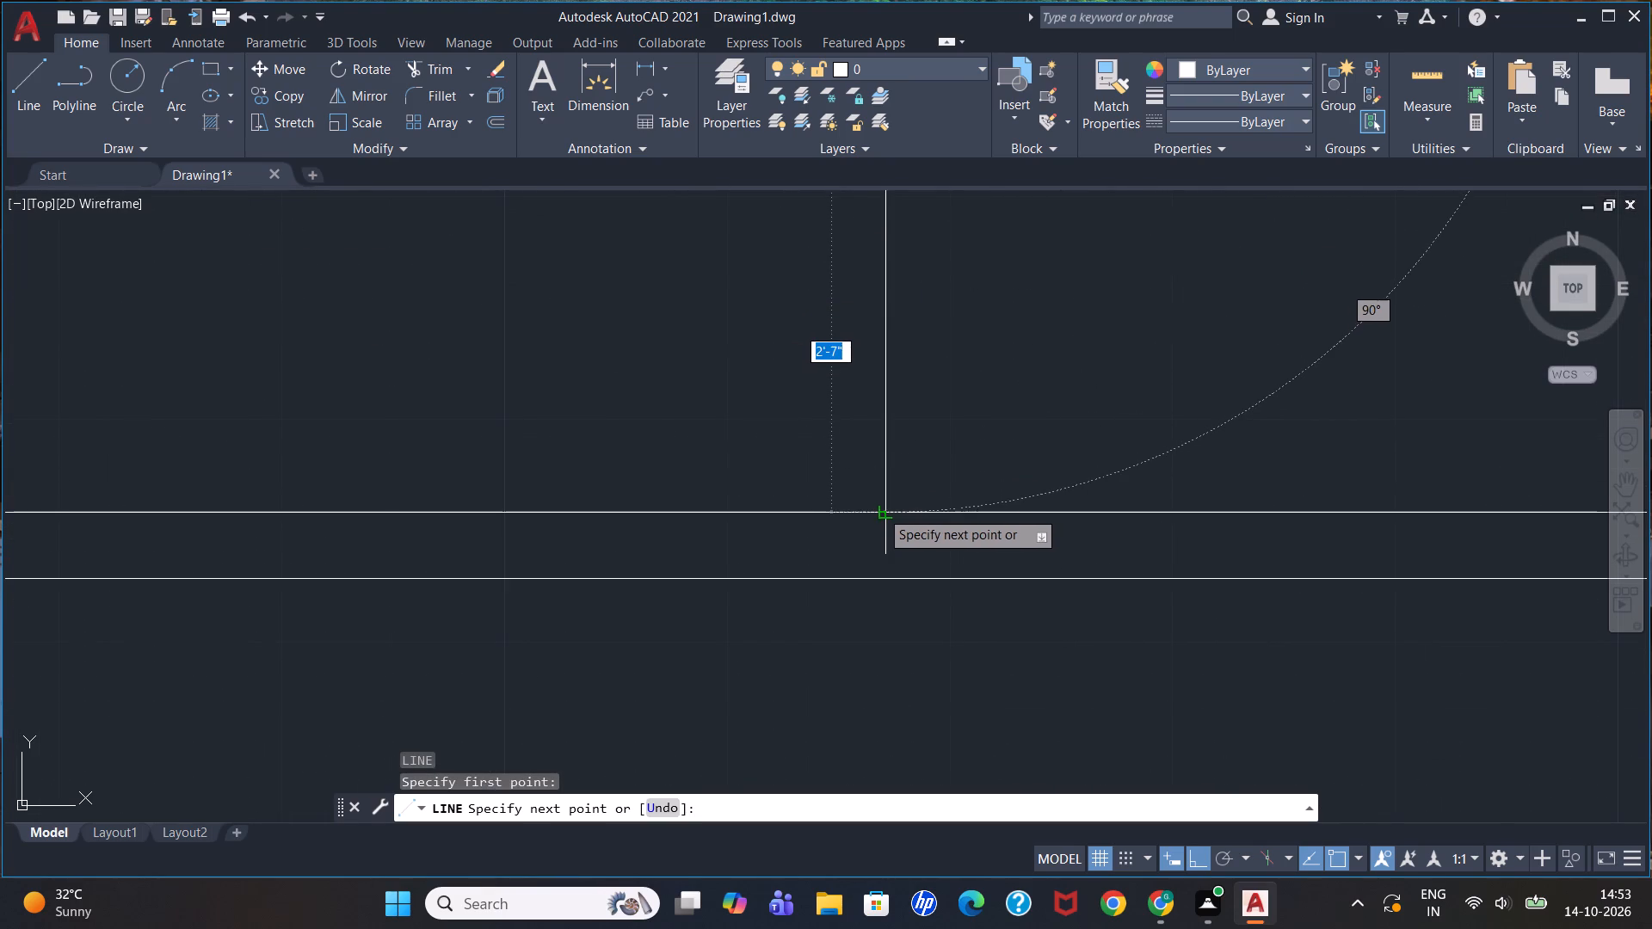
left_click(883, 508)
key("Escape")
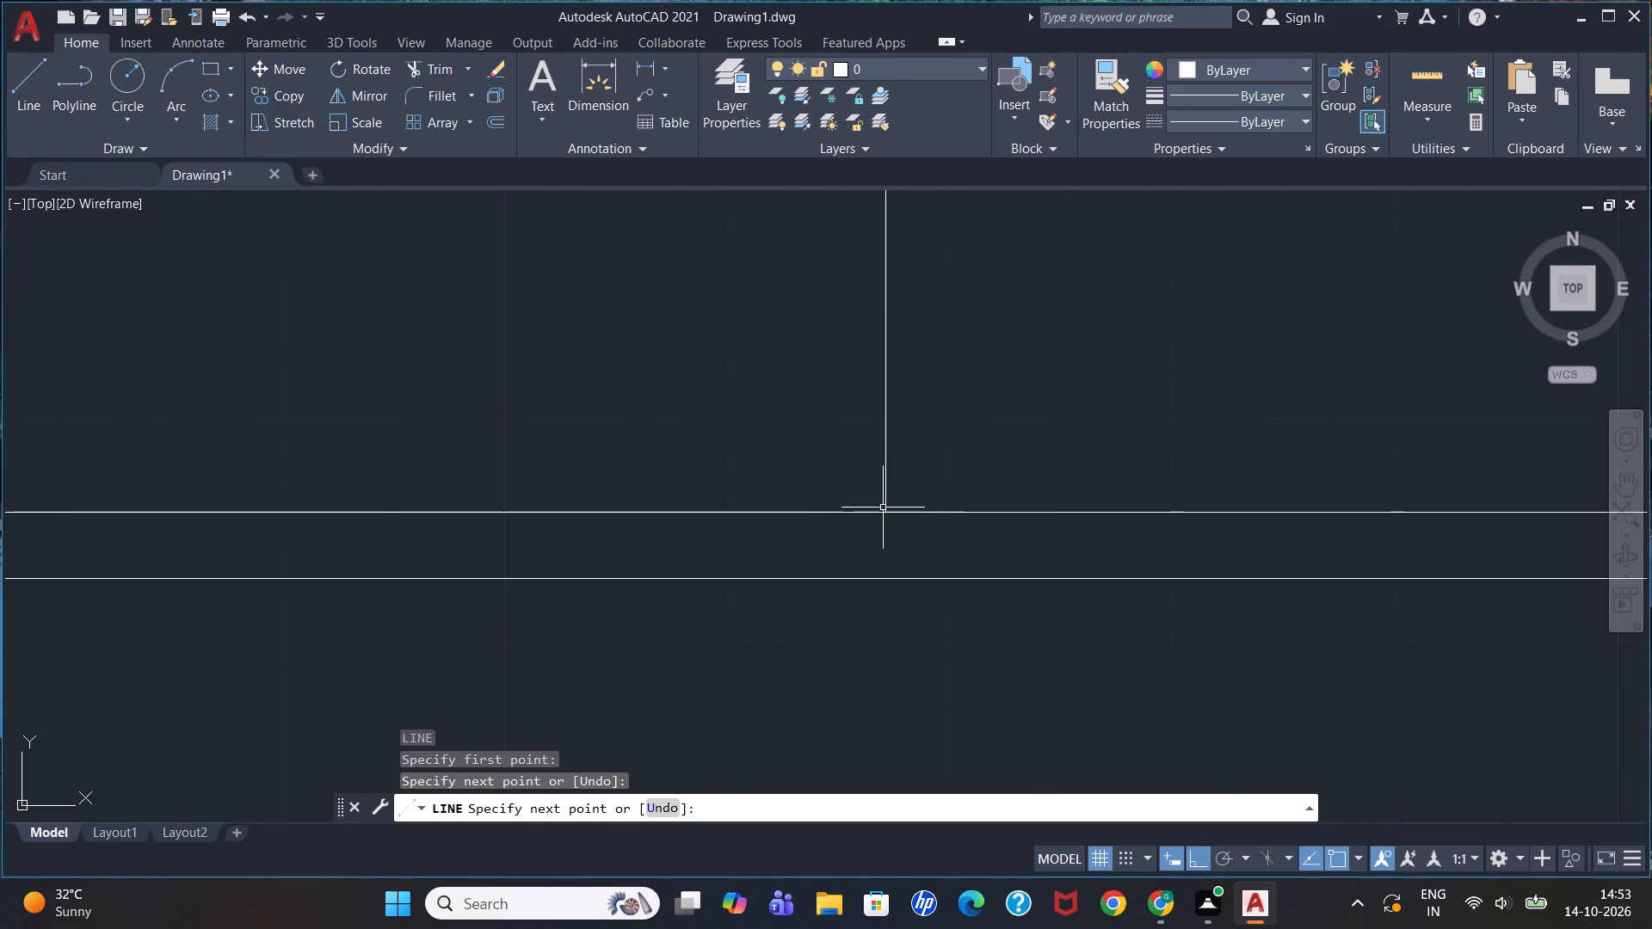
Measure the base cabinet width from the right-hand elevation's left edge to the new vertical divider with a linear dimension.
scroll(934, 466, "down", 4)
scroll(1106, 379, "up", 2)
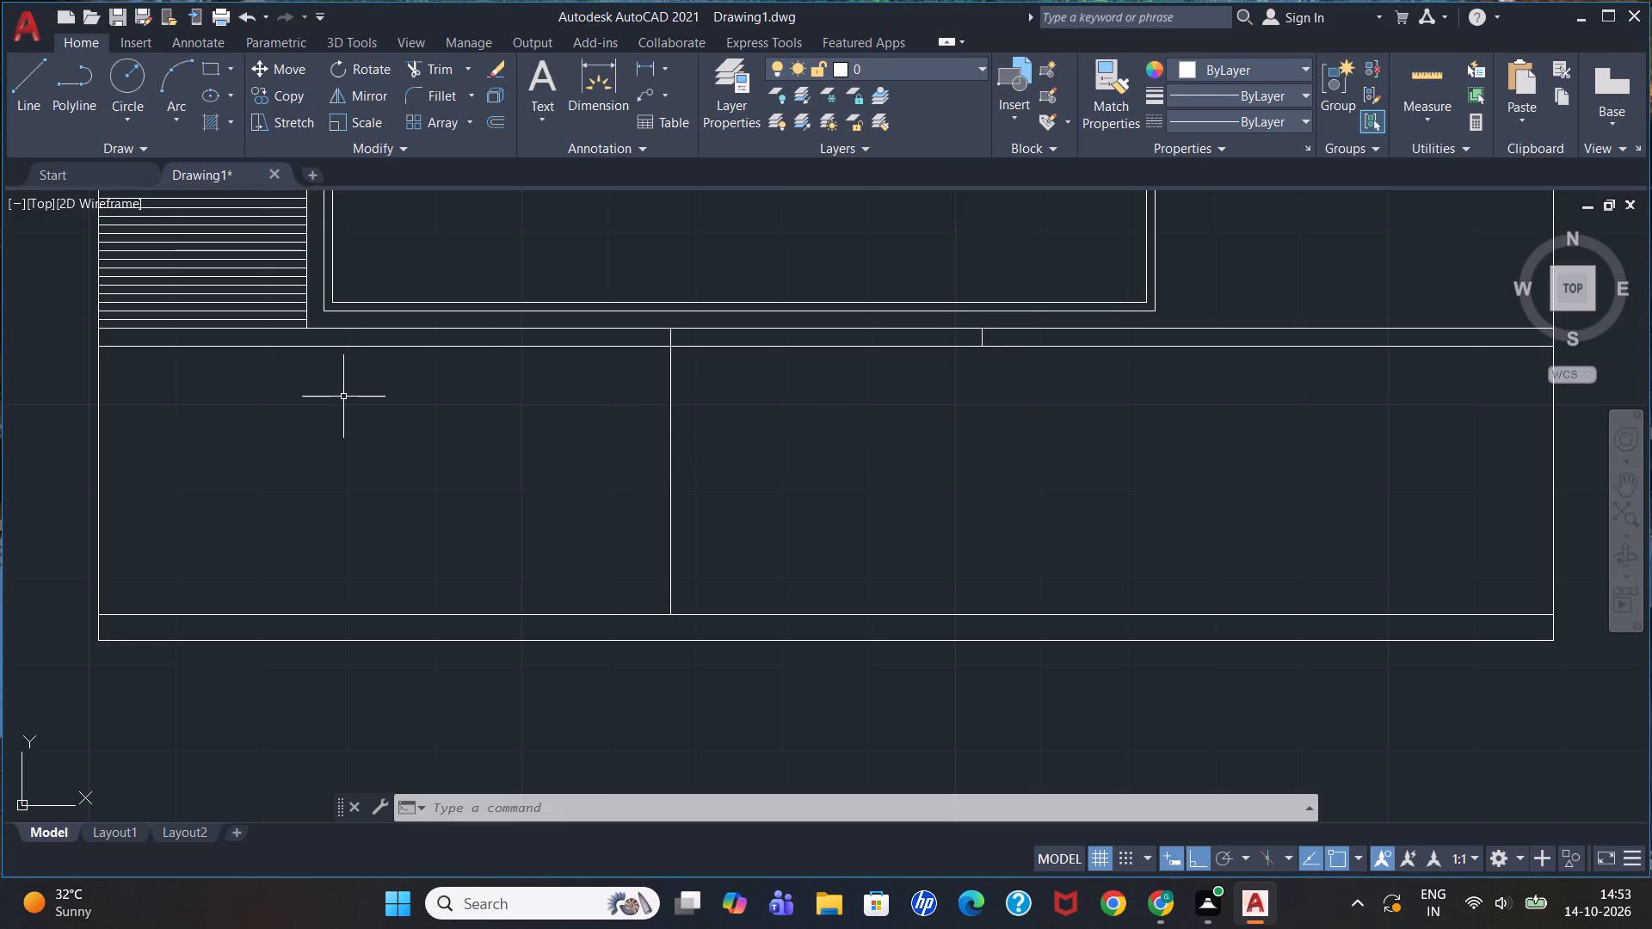
left_click(641, 65)
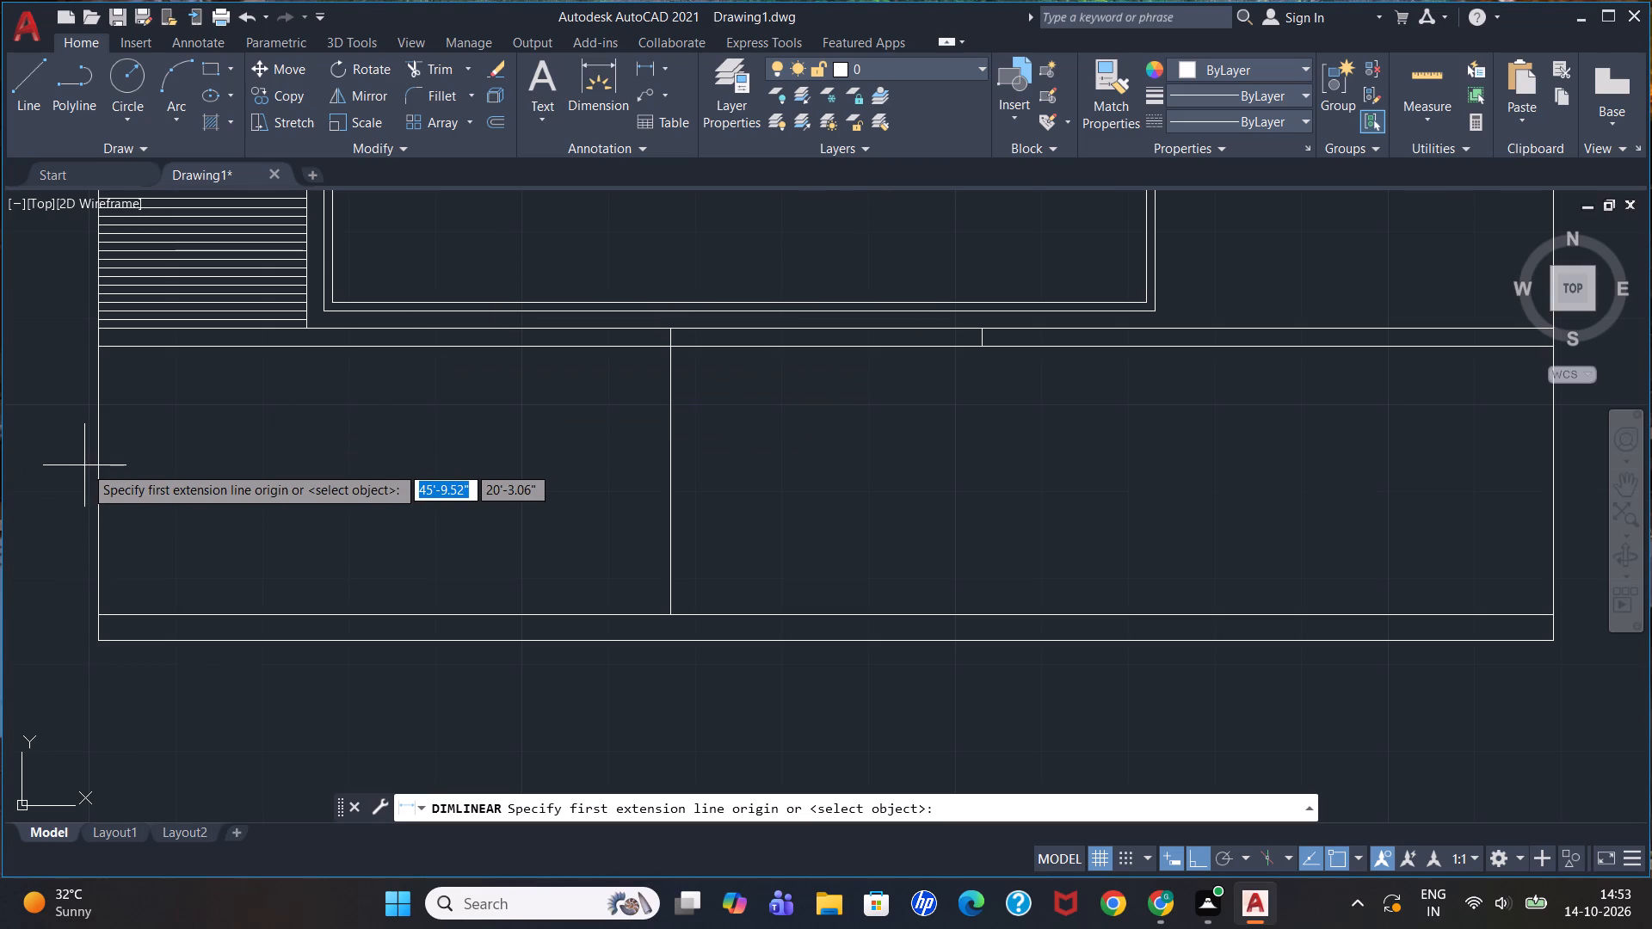
left_click(99, 468)
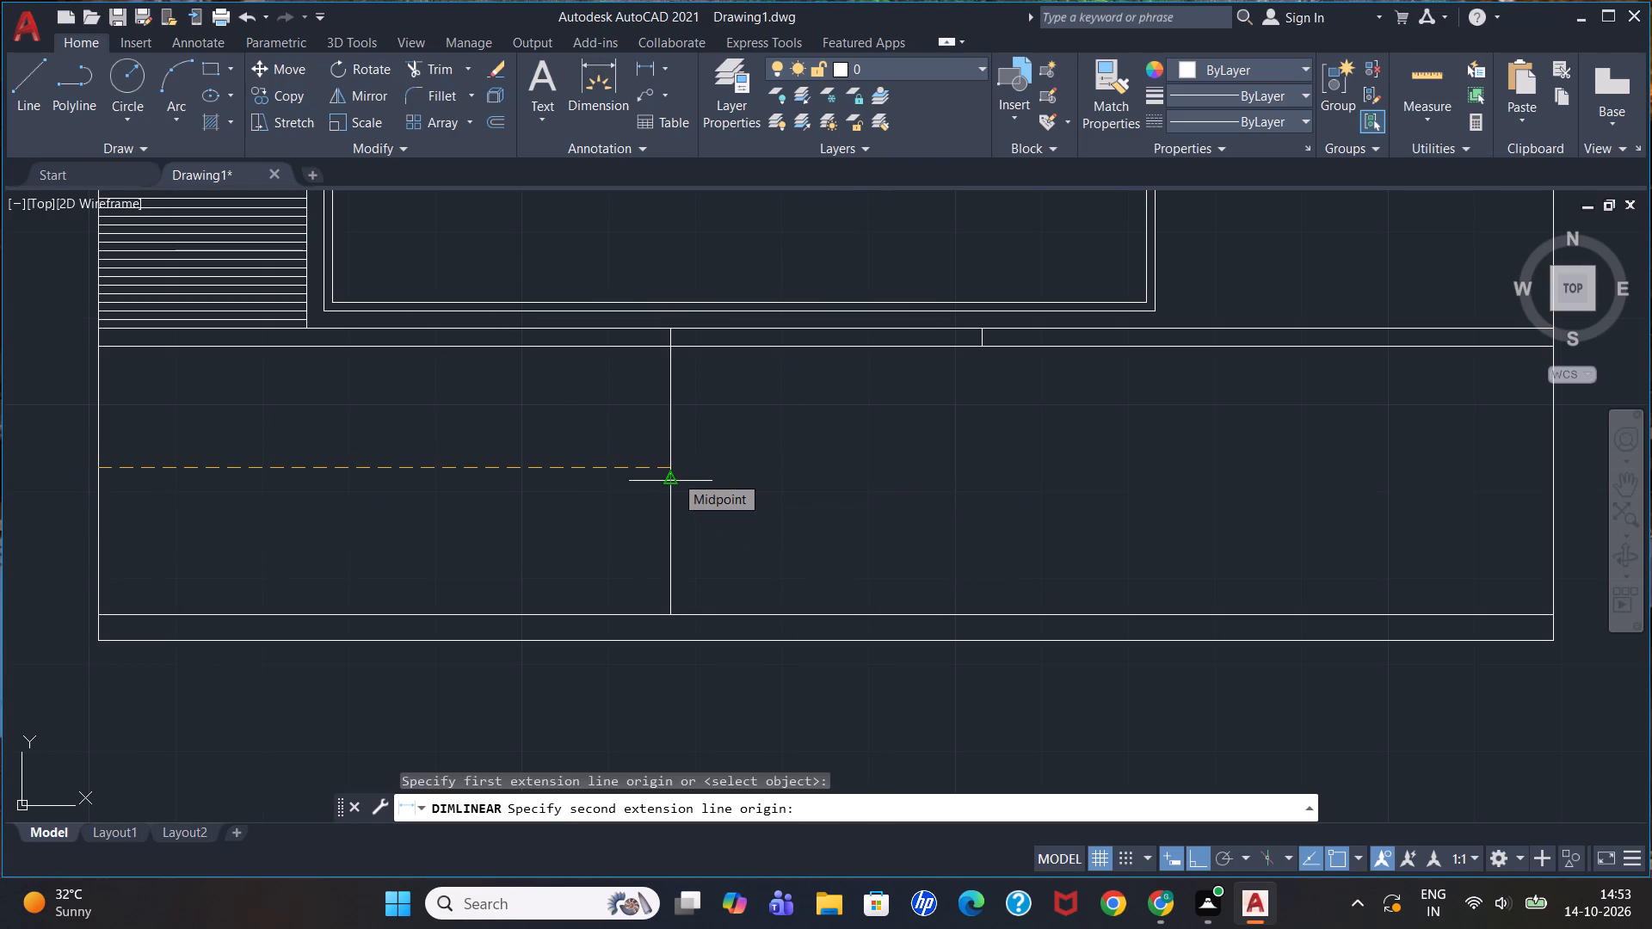
scroll(666, 464, "up", 1)
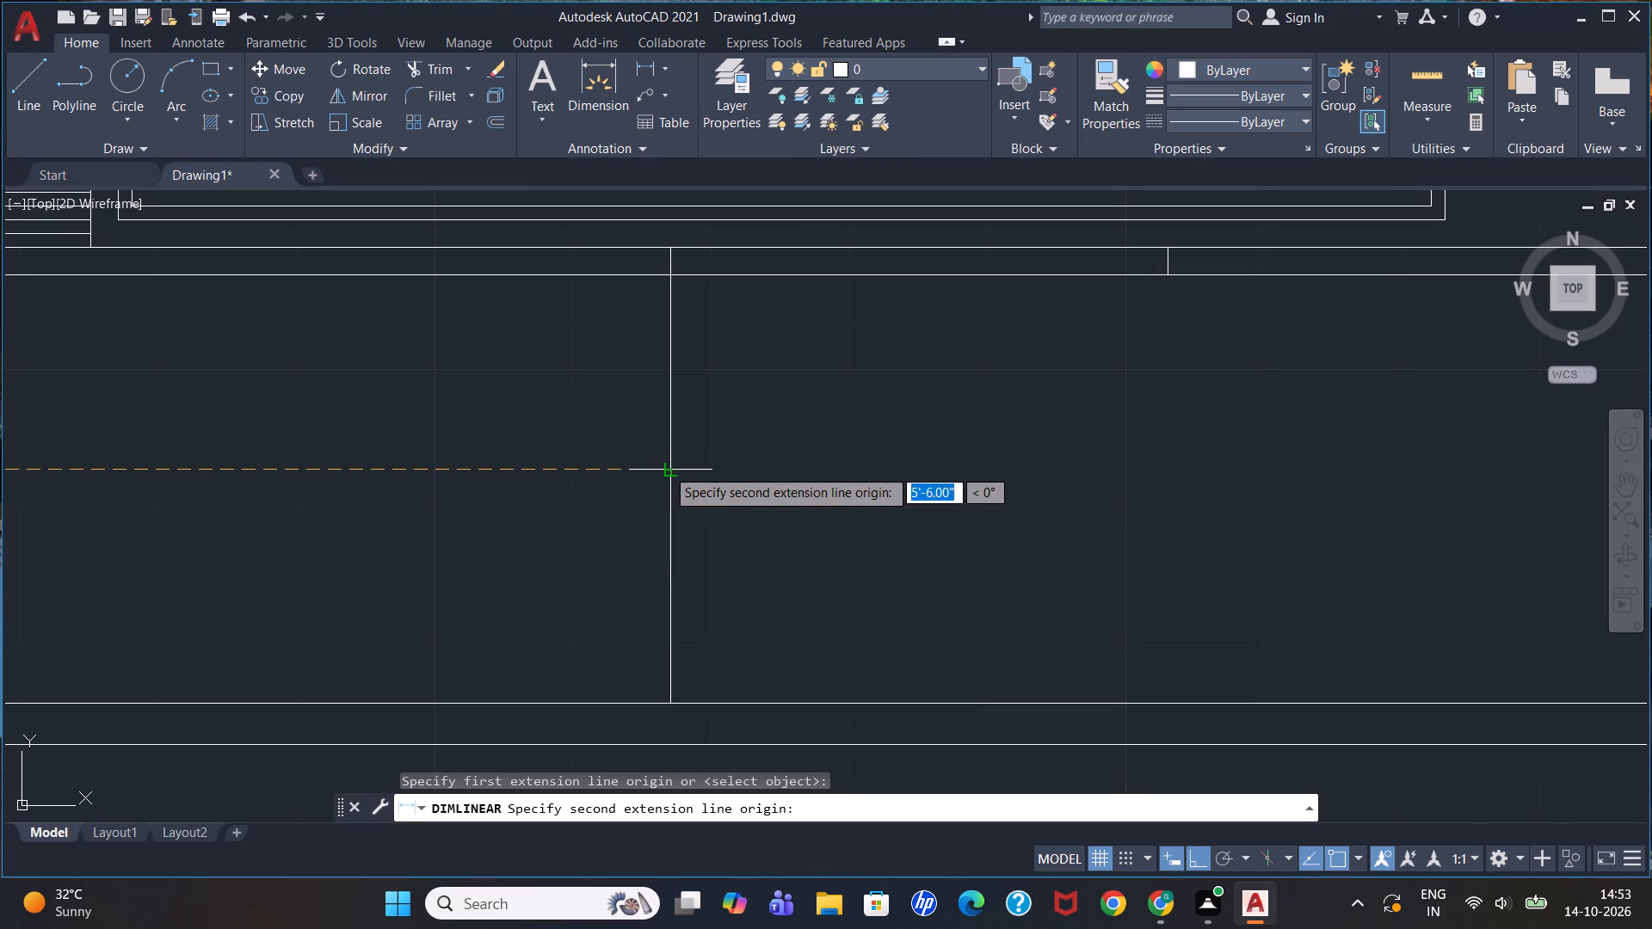
key("Escape")
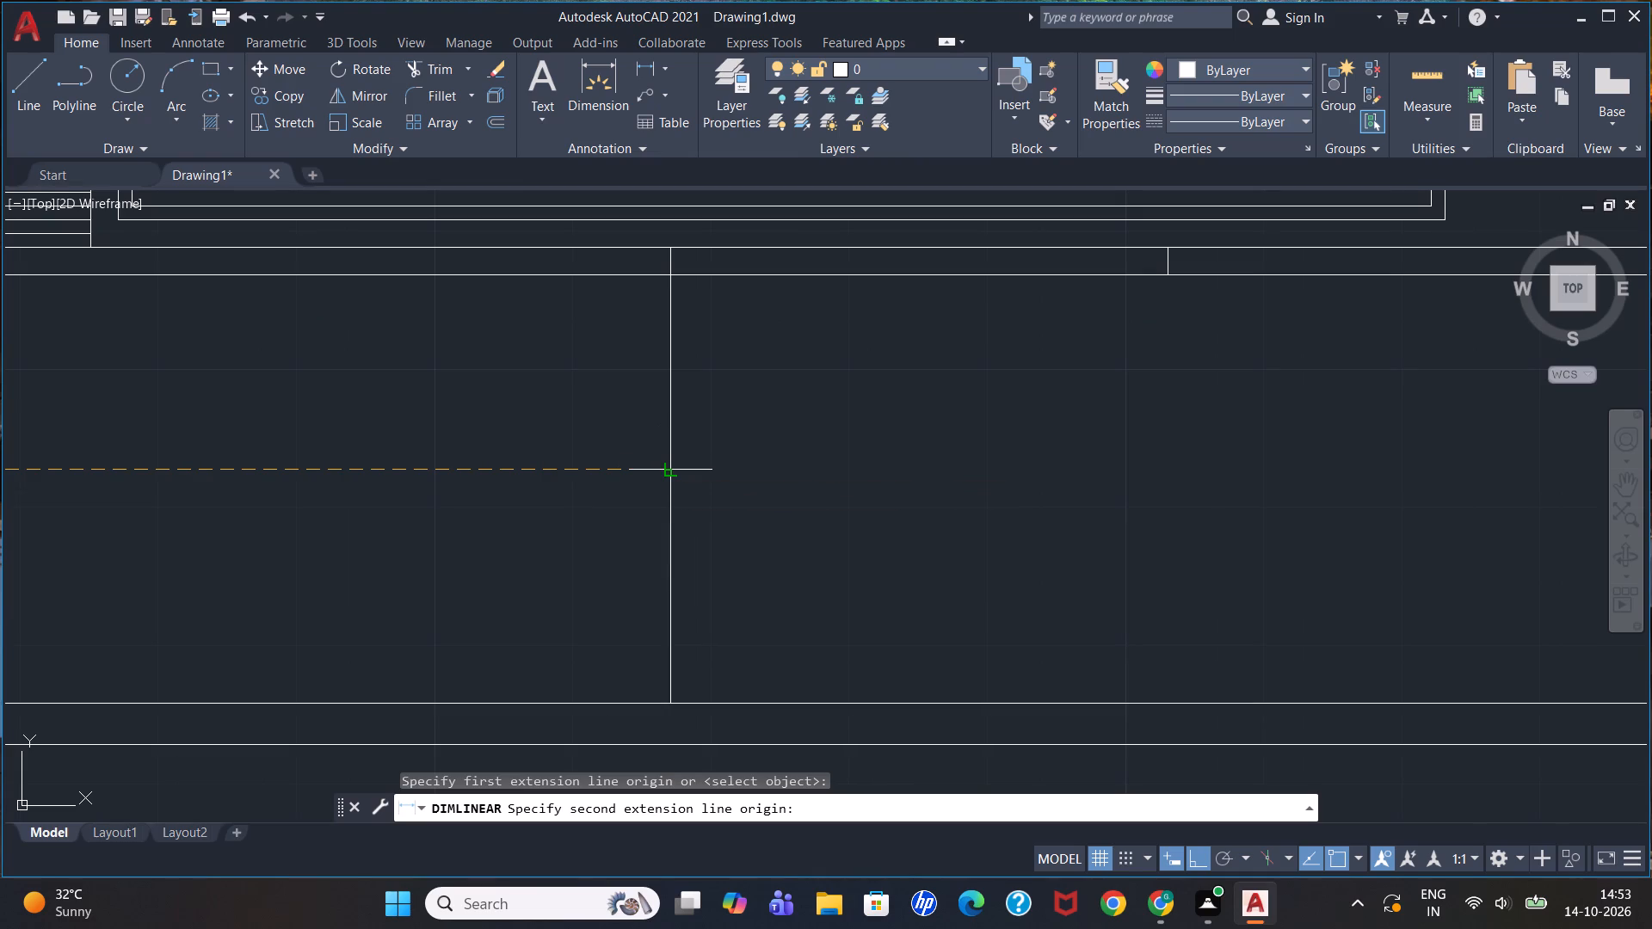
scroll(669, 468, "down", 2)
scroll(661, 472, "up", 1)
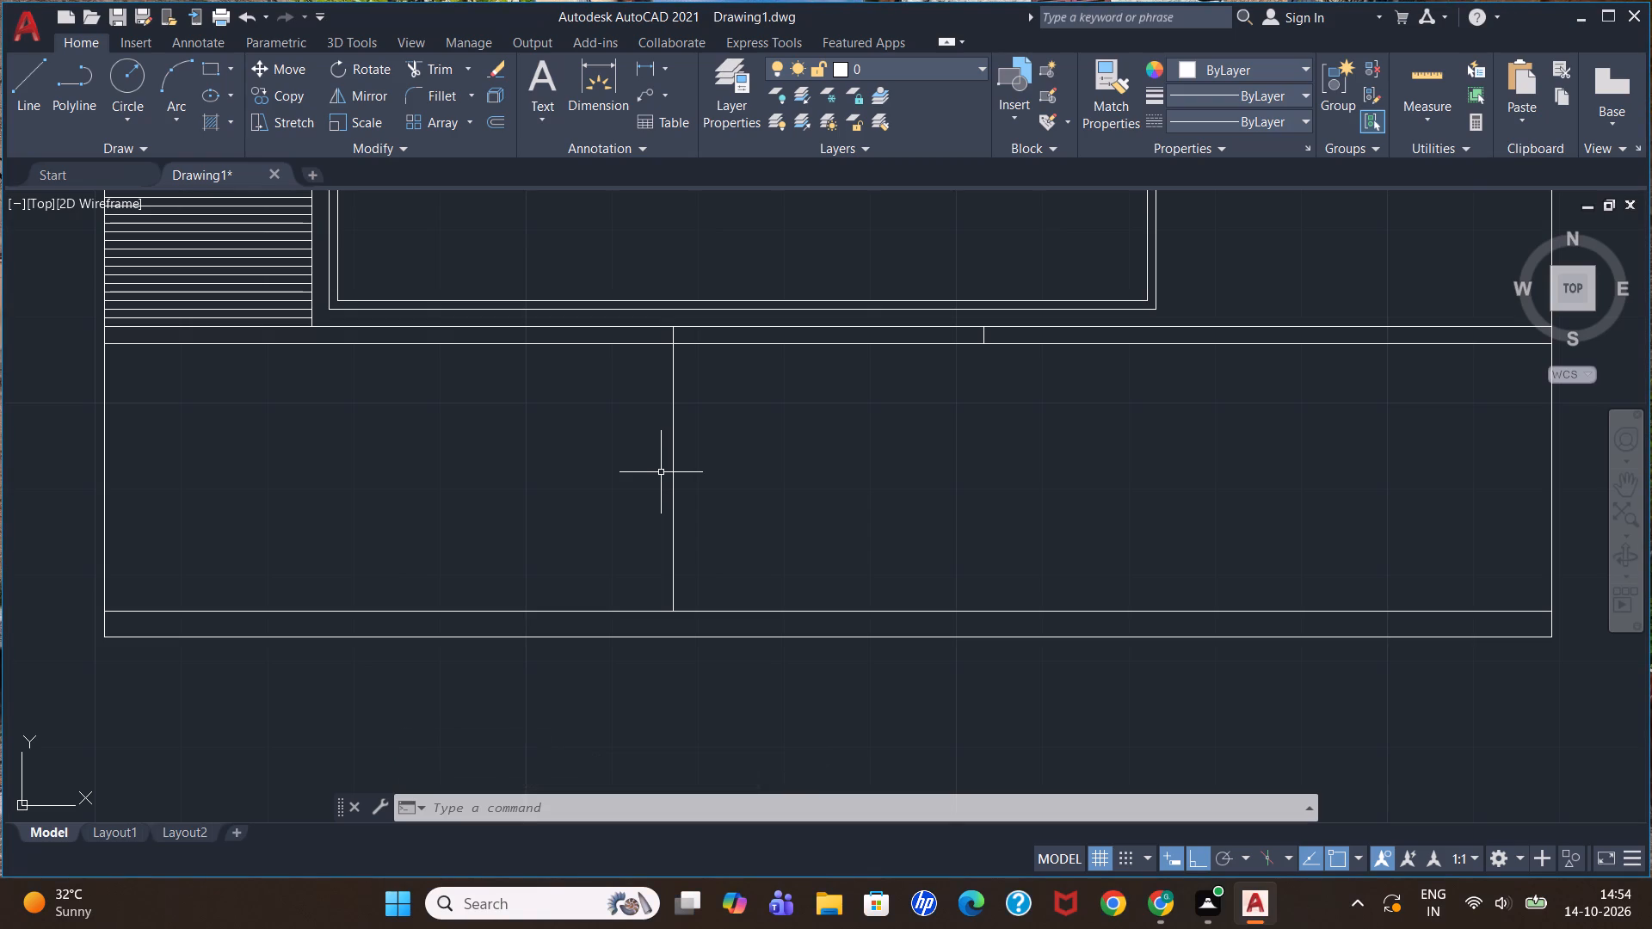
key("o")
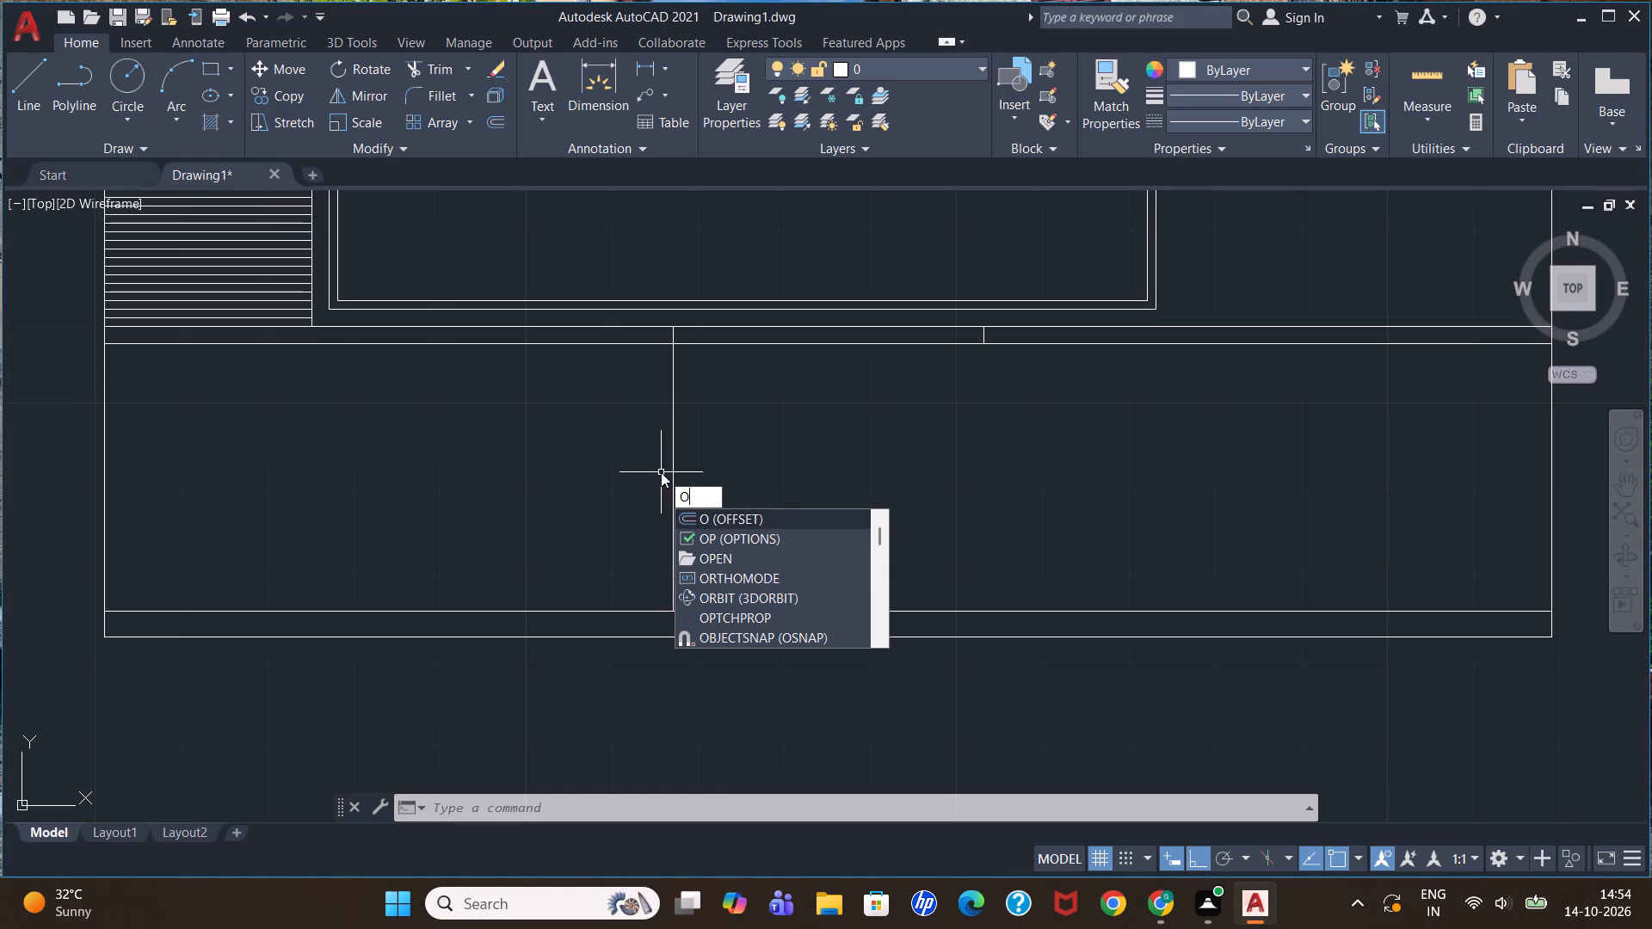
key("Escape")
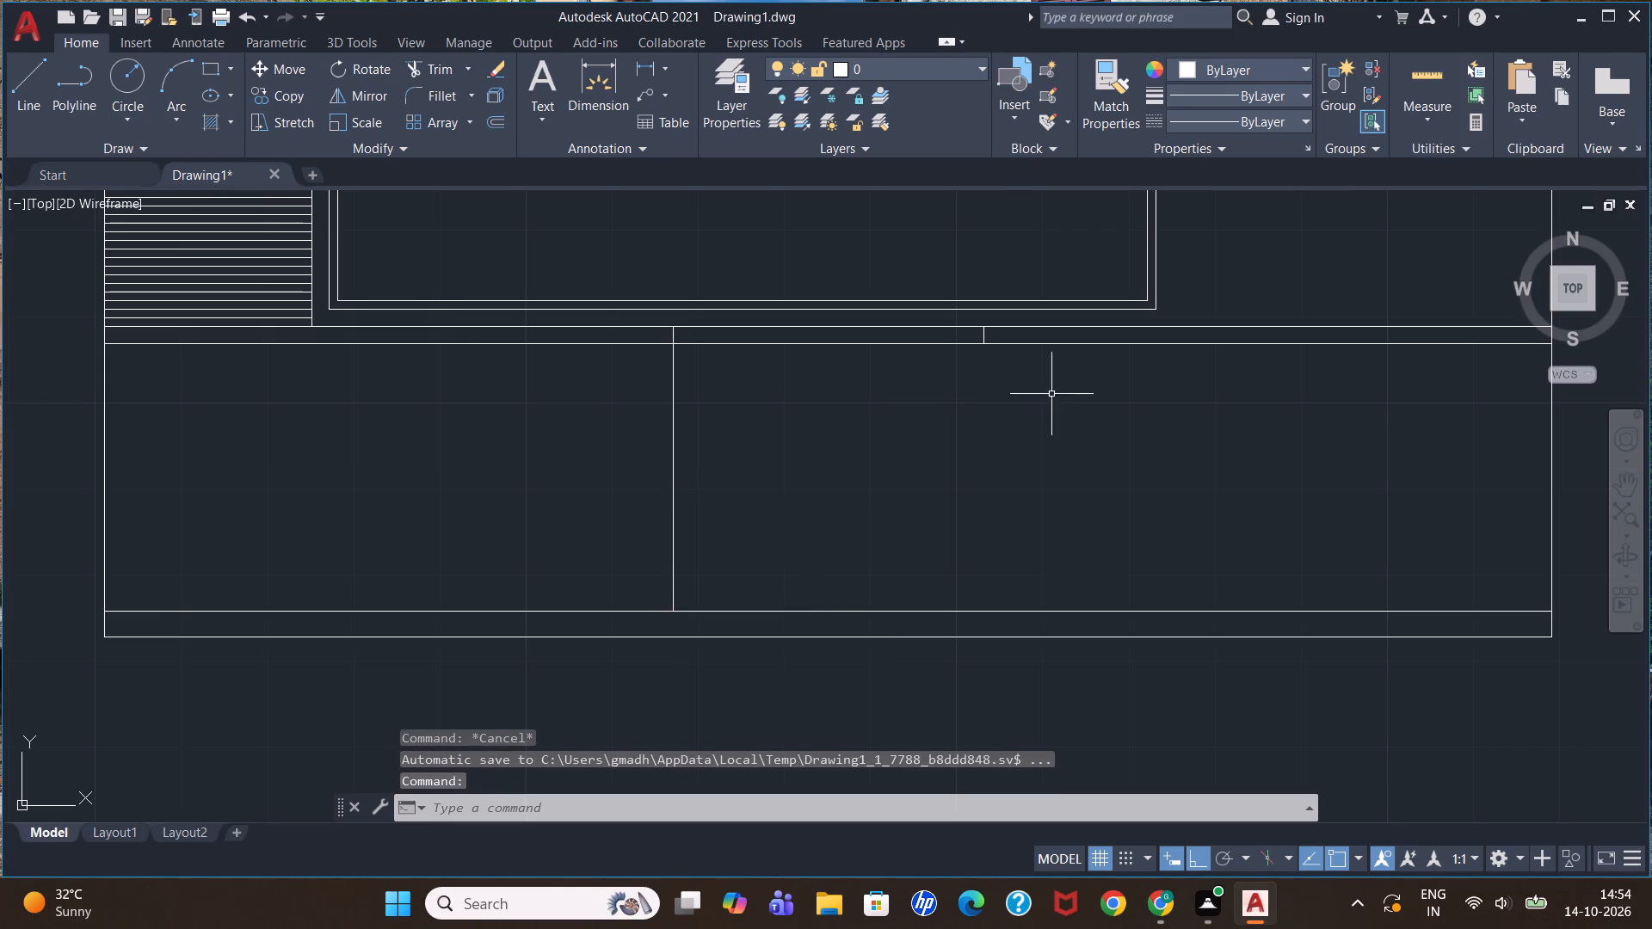
Draw a vertical line along the right-hand elevation's right edge, from the countertop underside to the plinth line.
scroll(1081, 400, "down", 1)
scroll(1348, 344, "down", 2)
scroll(1357, 307, "up", 1)
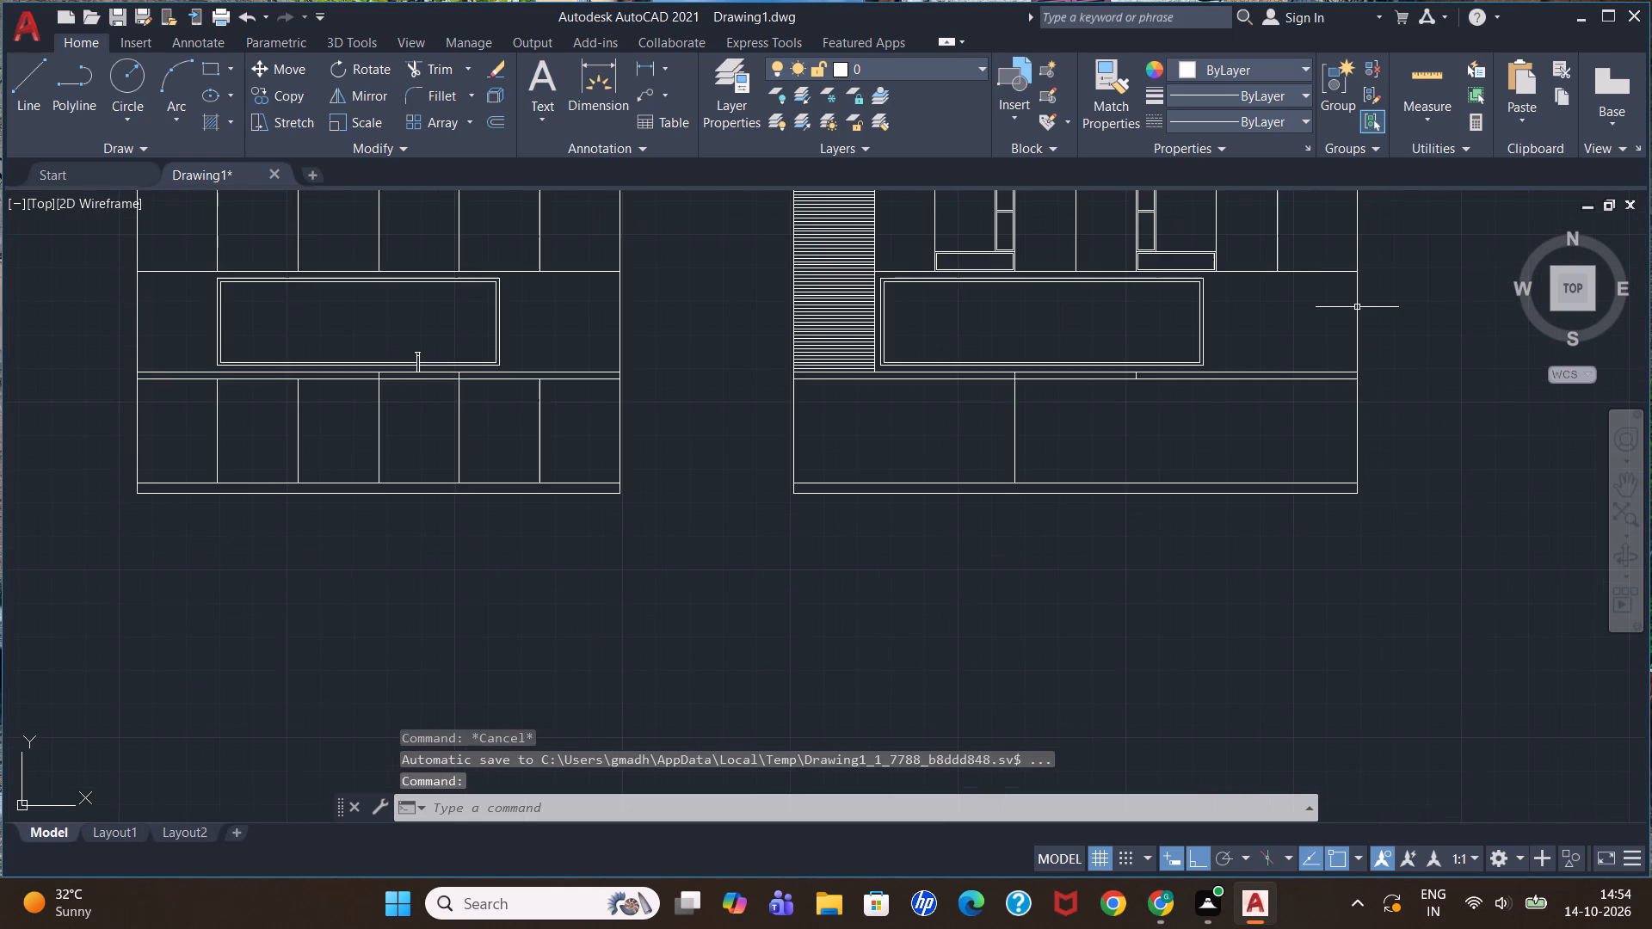
scroll(1357, 307, "down", 3)
scroll(1305, 238, "up", 1)
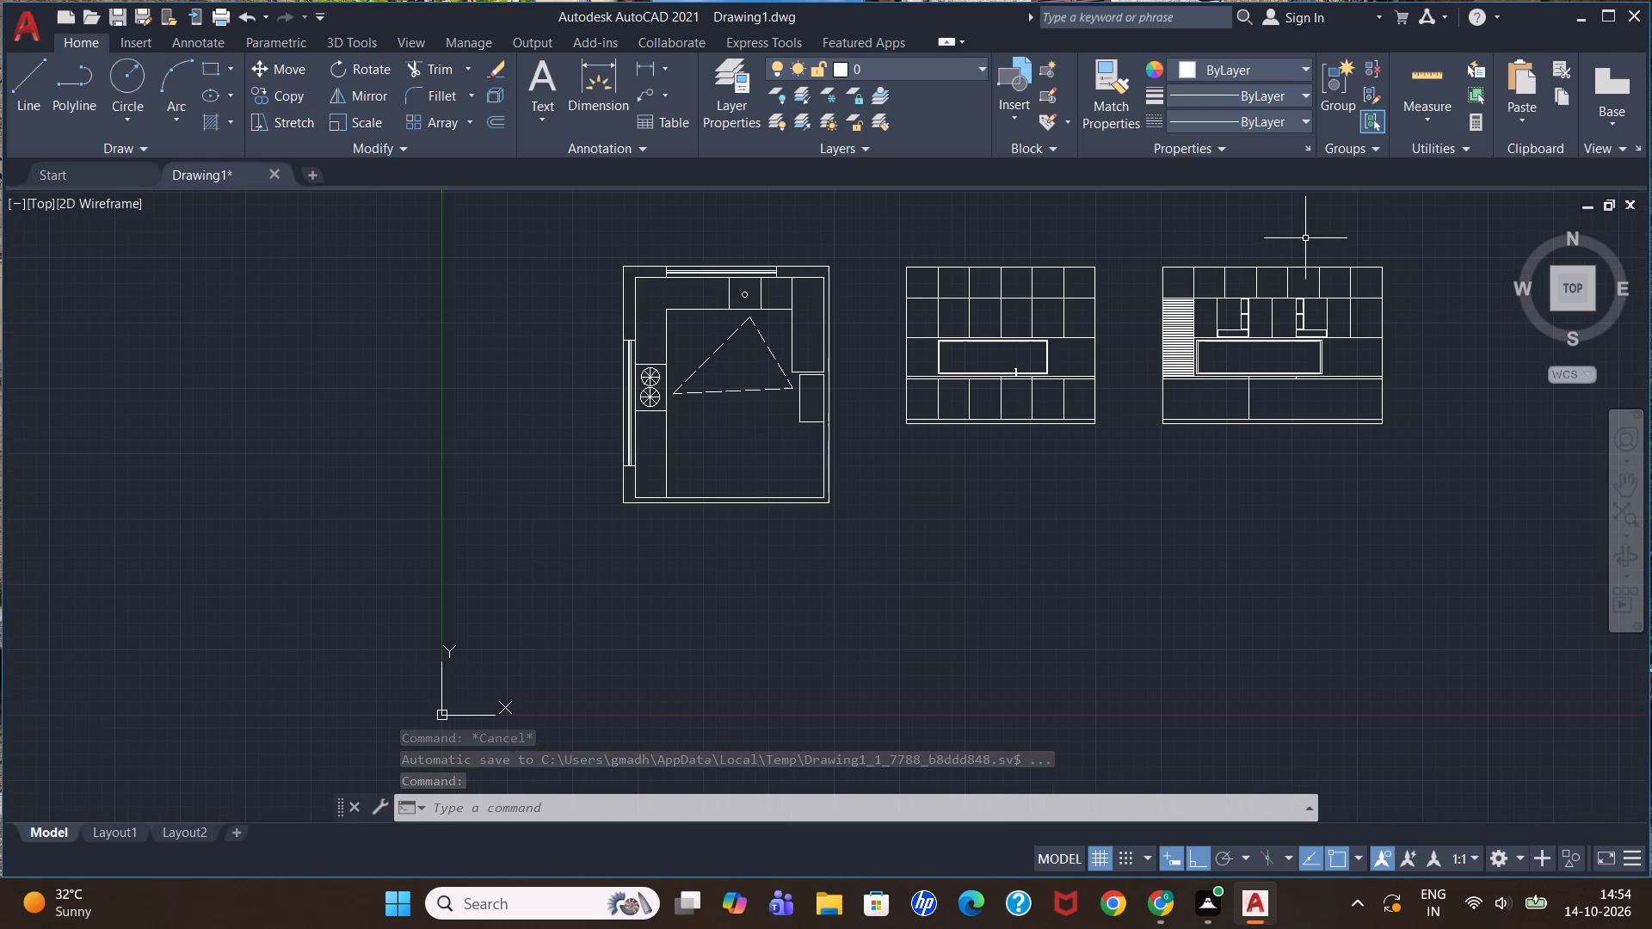
scroll(1415, 305, "up", 3)
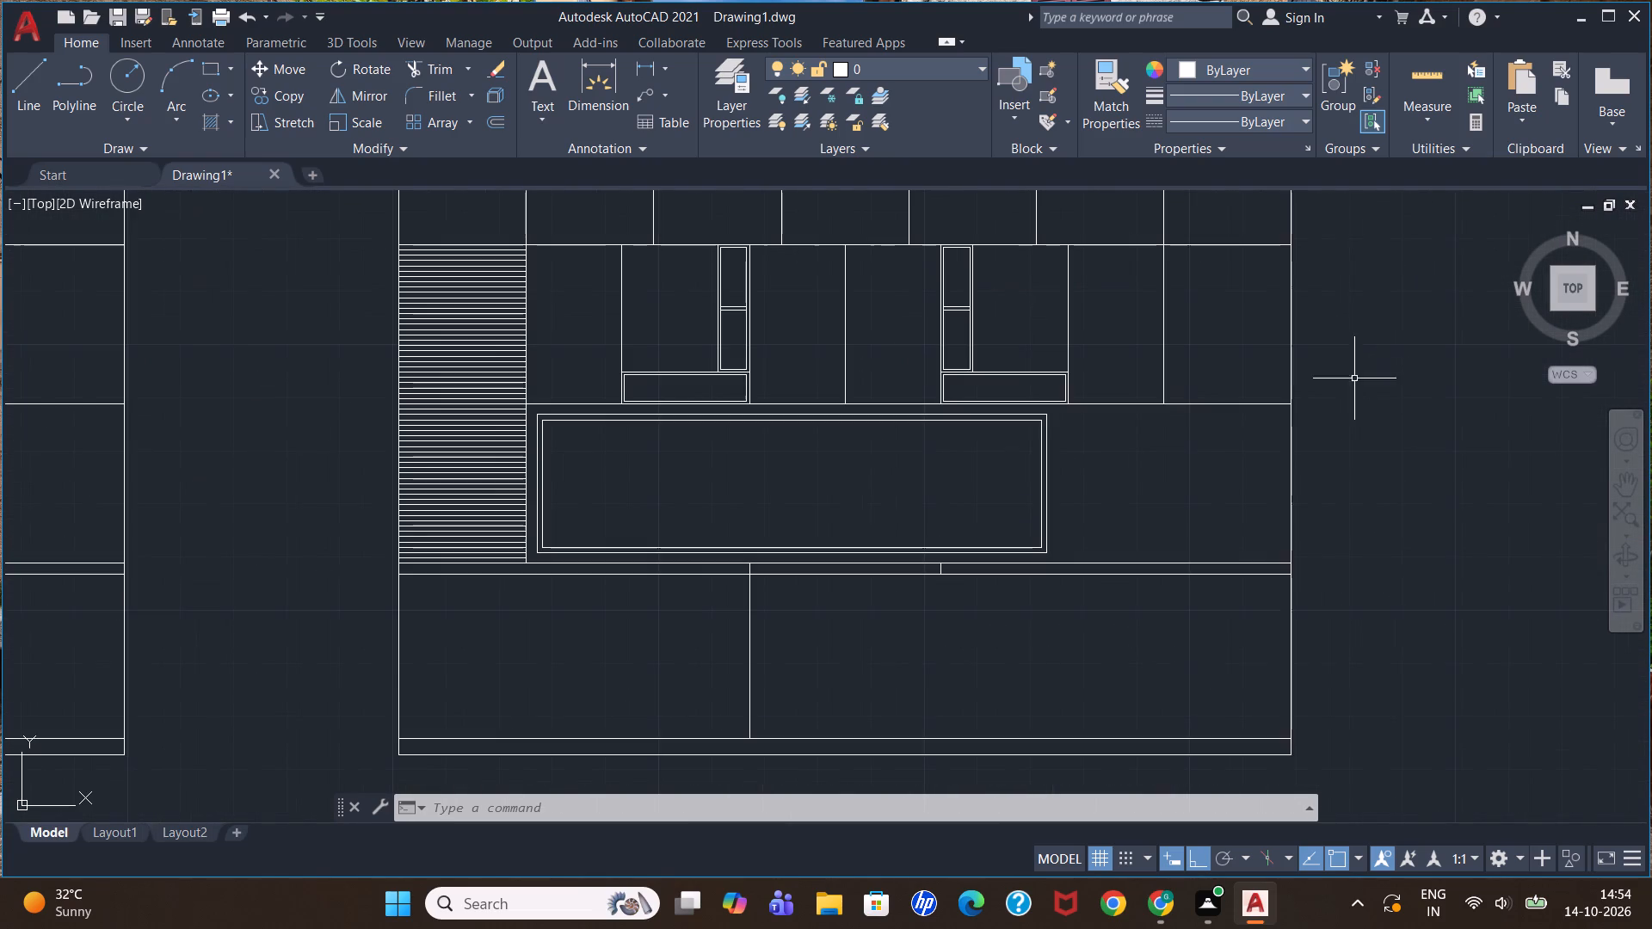
scroll(1271, 662, "up", 1)
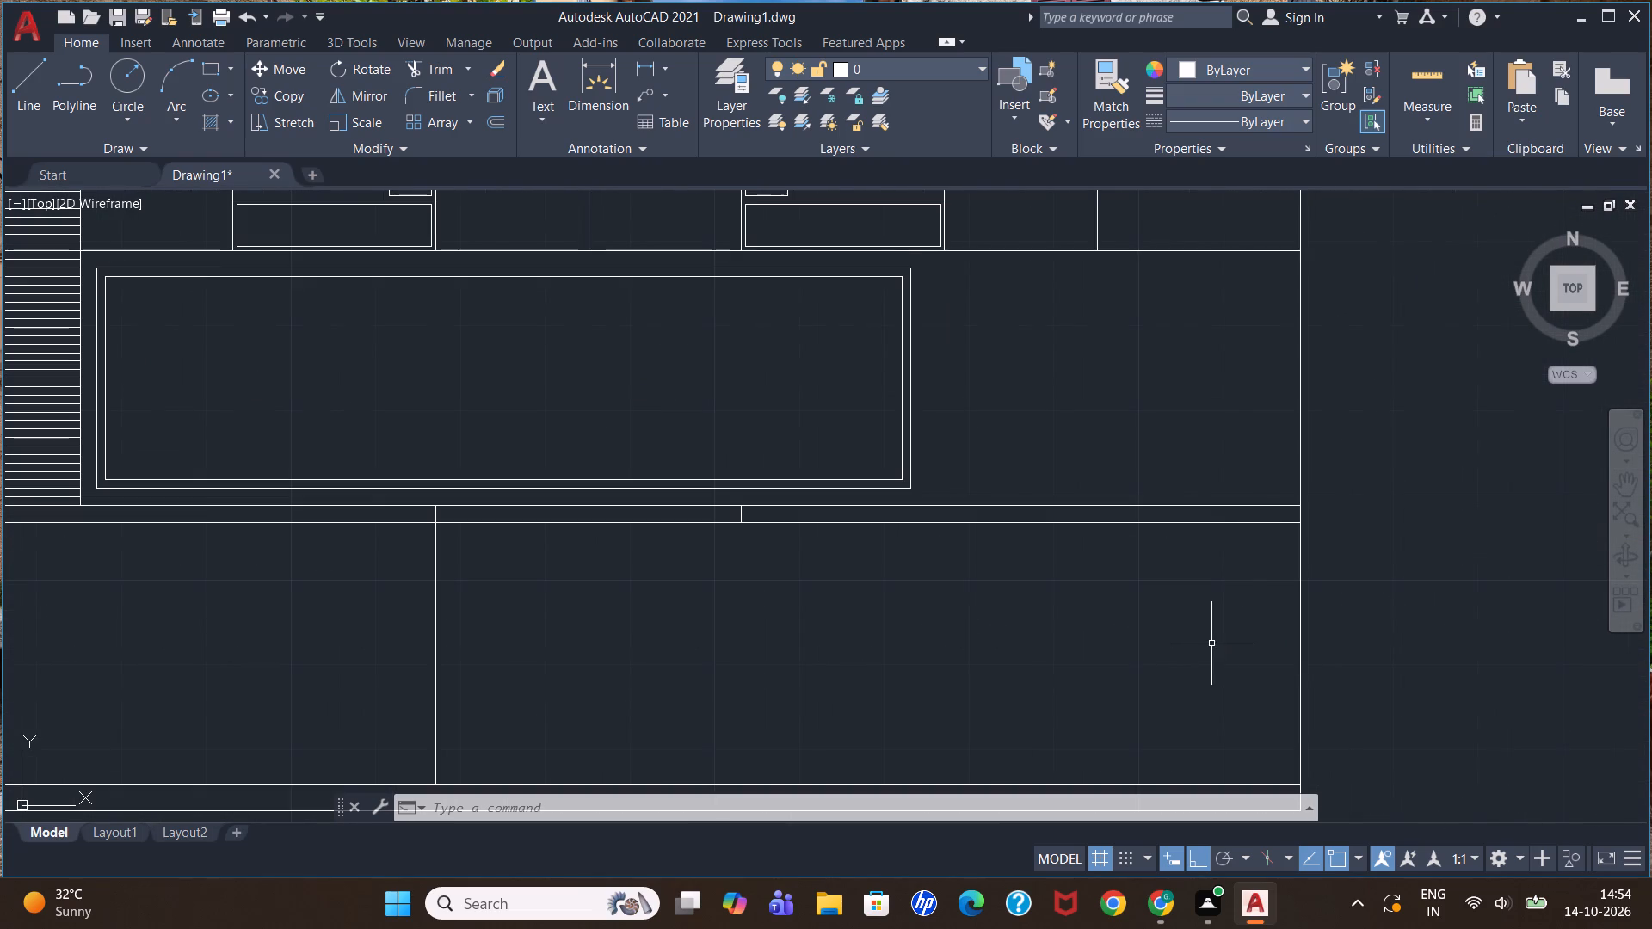
key("l")
key("Return")
left_click(1304, 521)
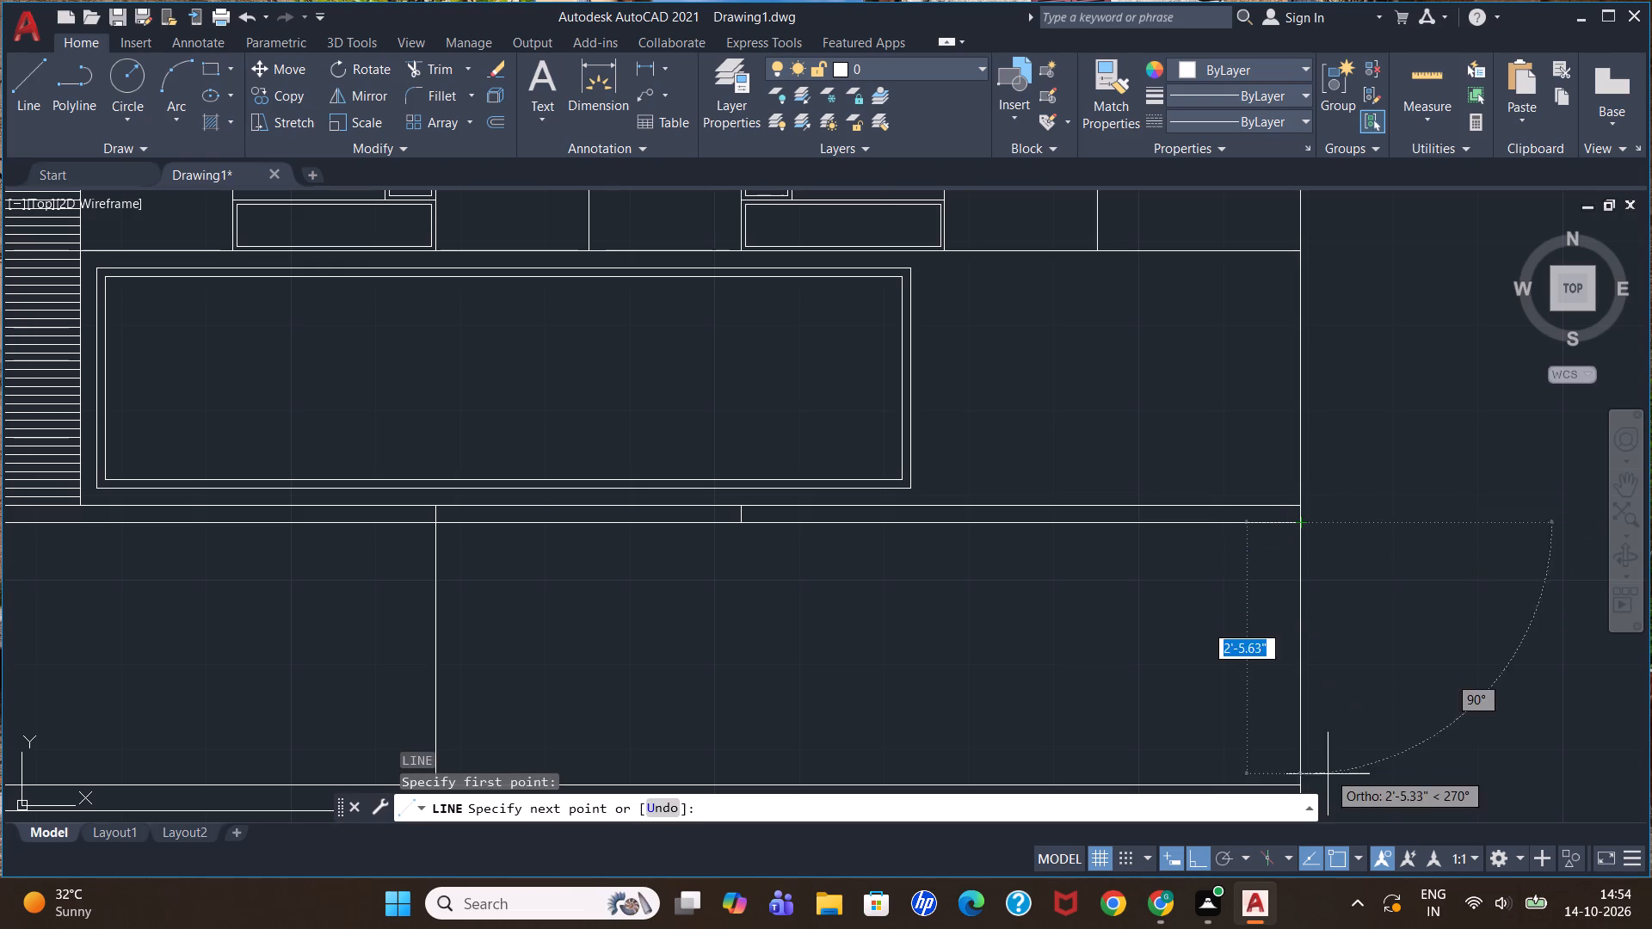
scroll(1333, 778, "down", 2)
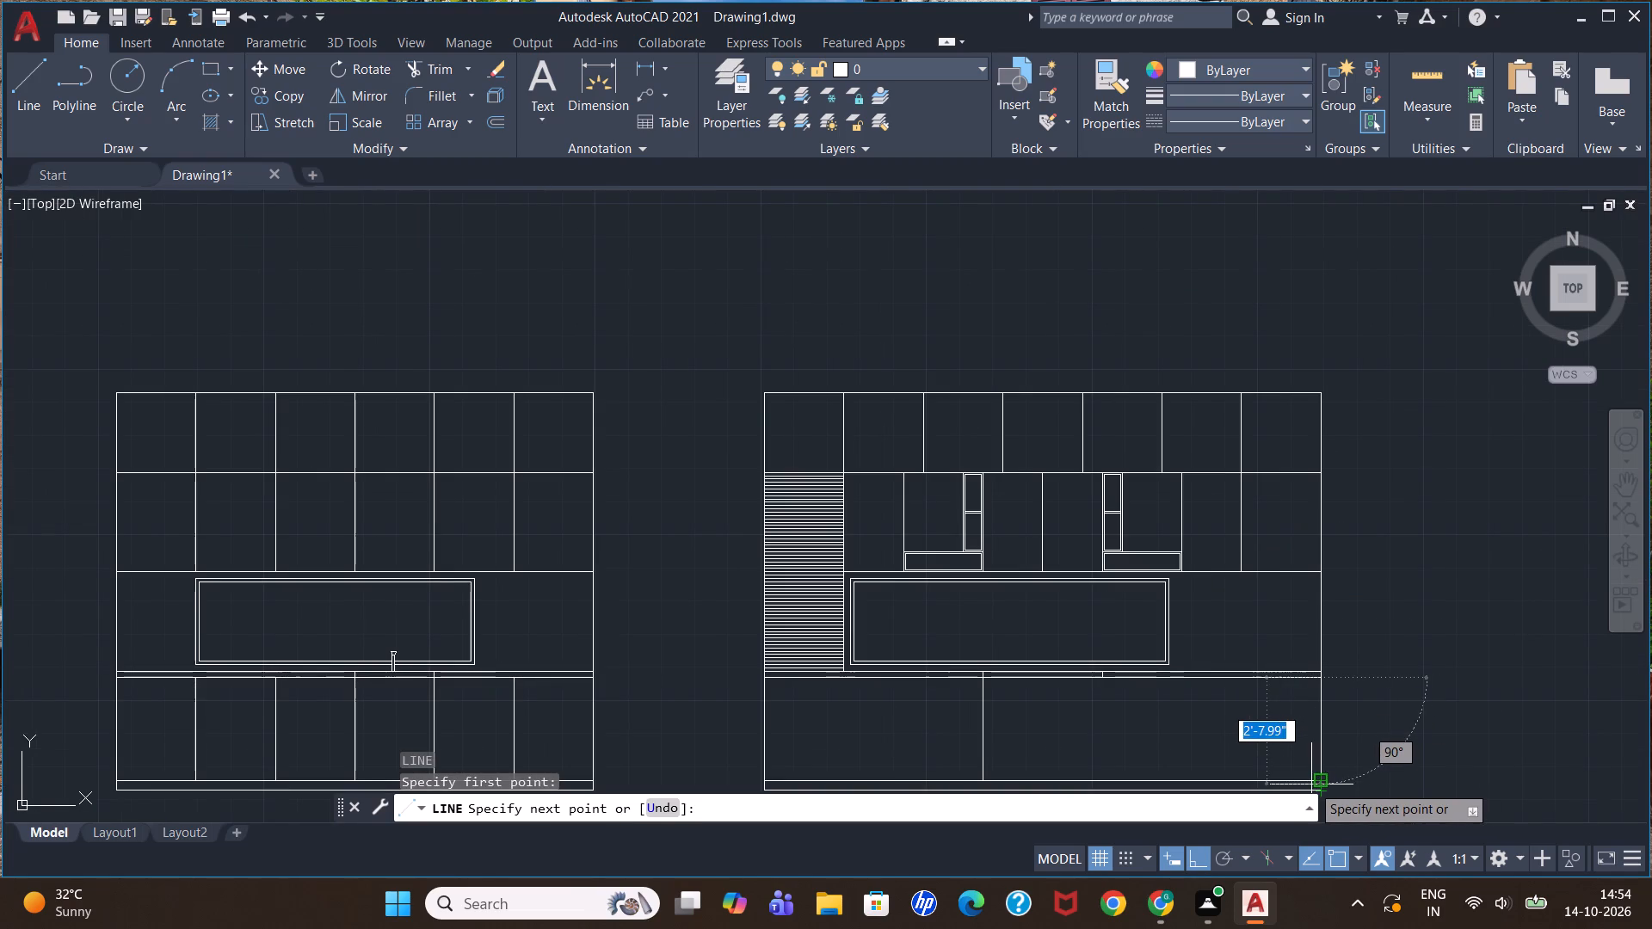
left_click(1322, 783)
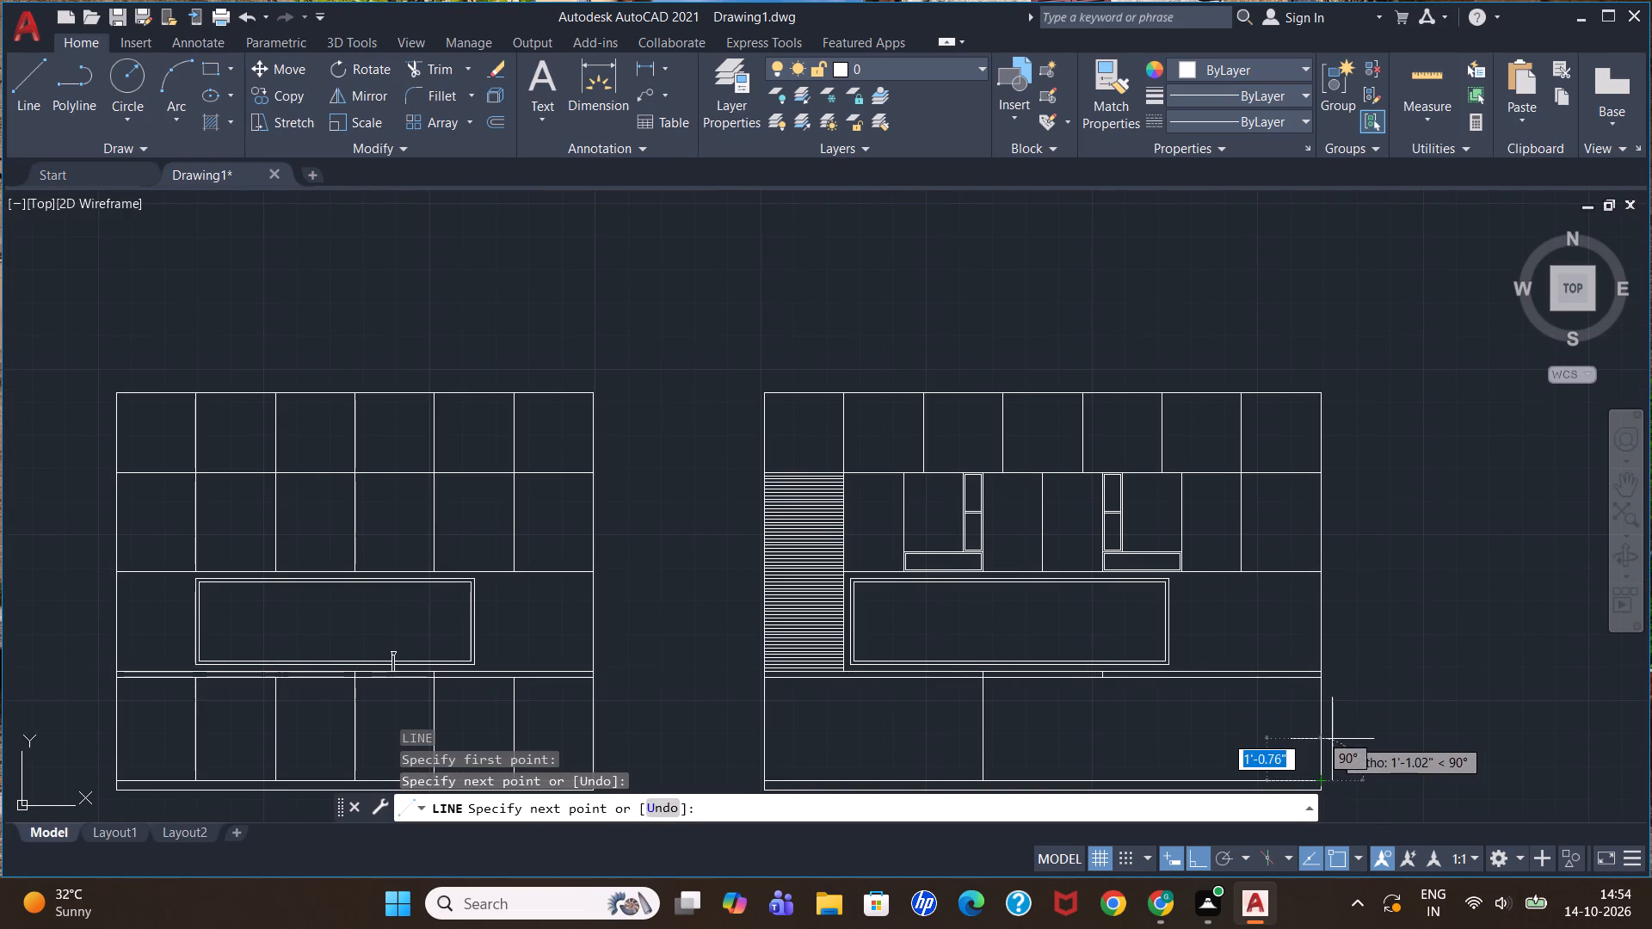
key("Escape")
Offset the base cabinets' right edge line 2' inward to form a divider for the end cabinet.
key("o")
key("Return")
key("2")
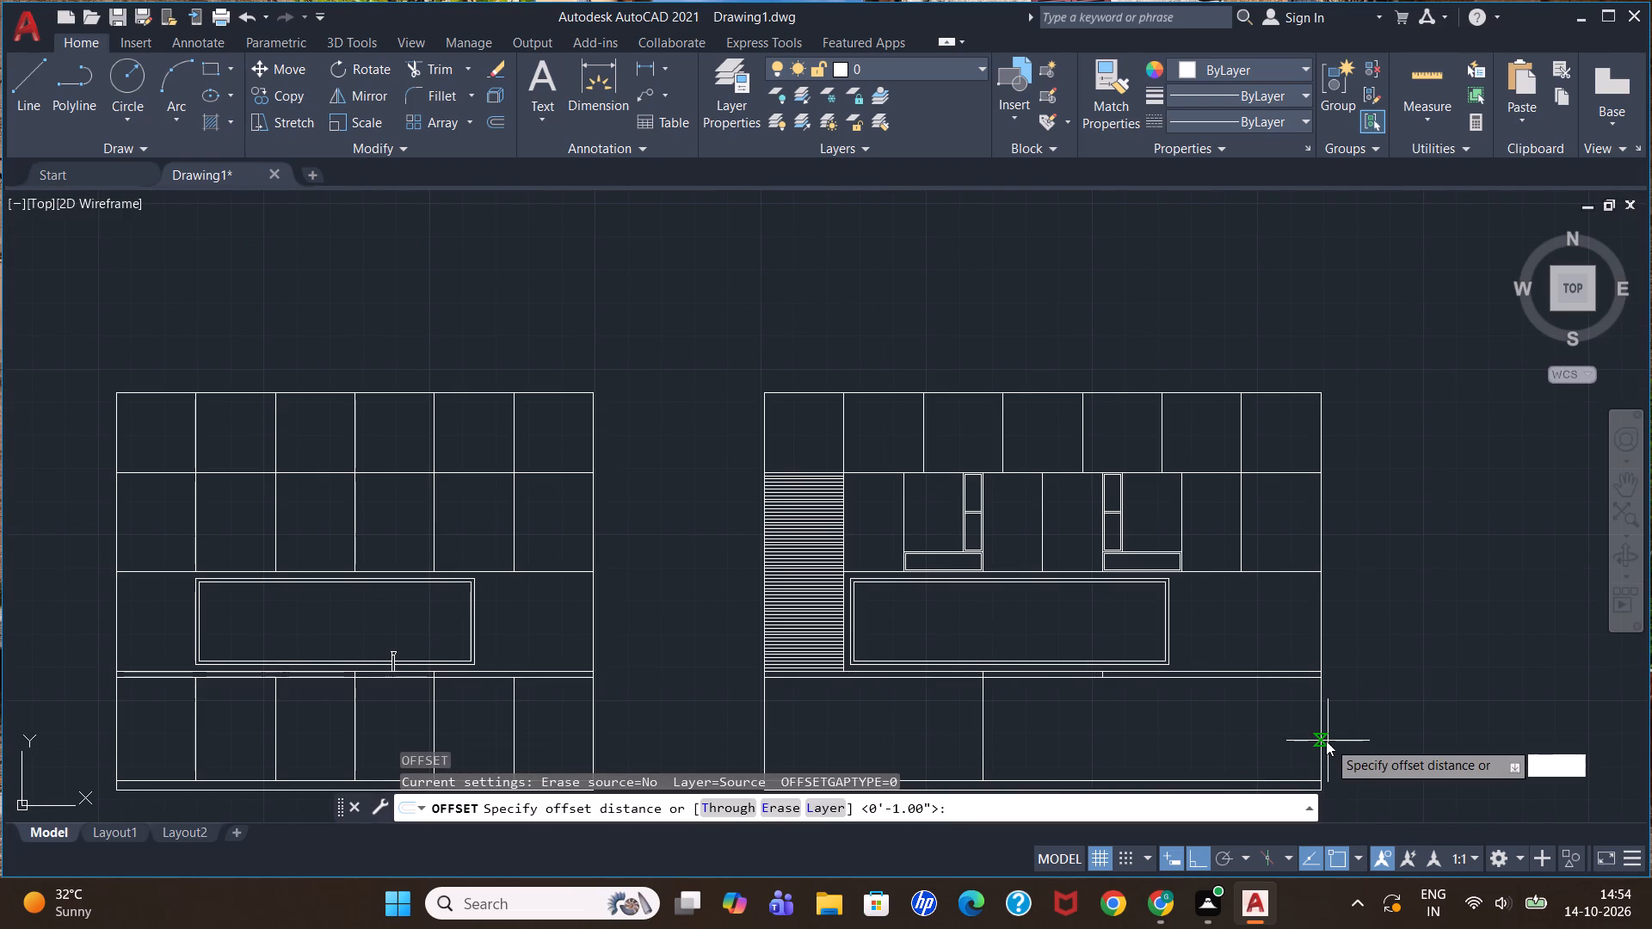
key("apostrophe")
key("Return")
scroll(1339, 721, "down", 2)
scroll(1327, 731, "up", 3)
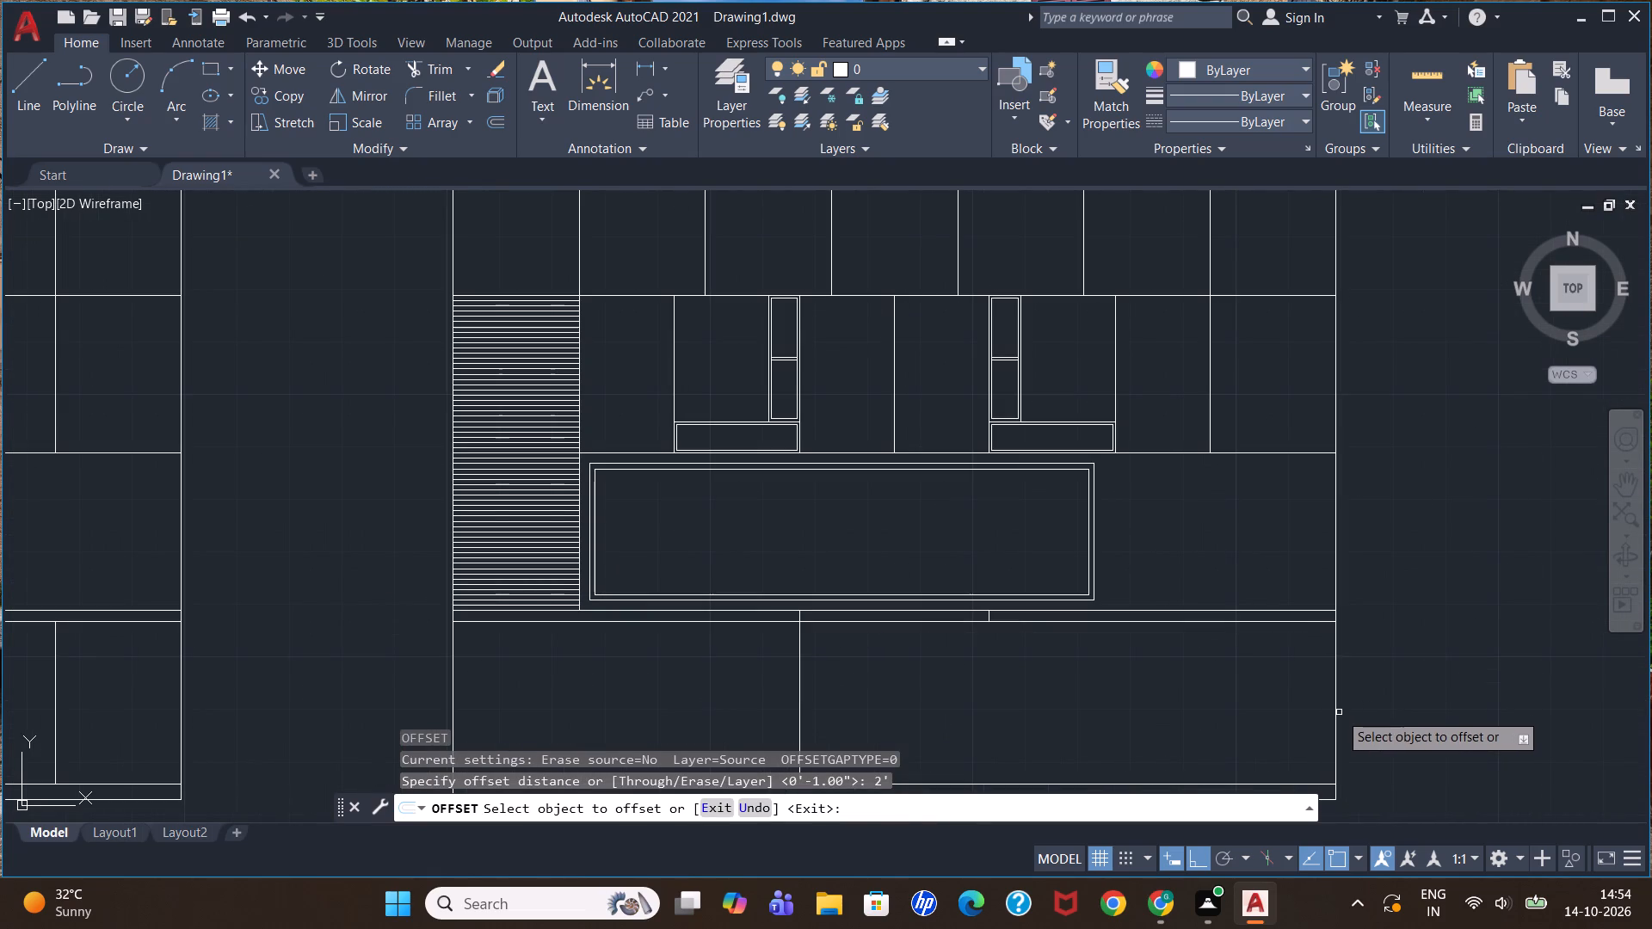
left_click(1339, 712)
left_click(1143, 683)
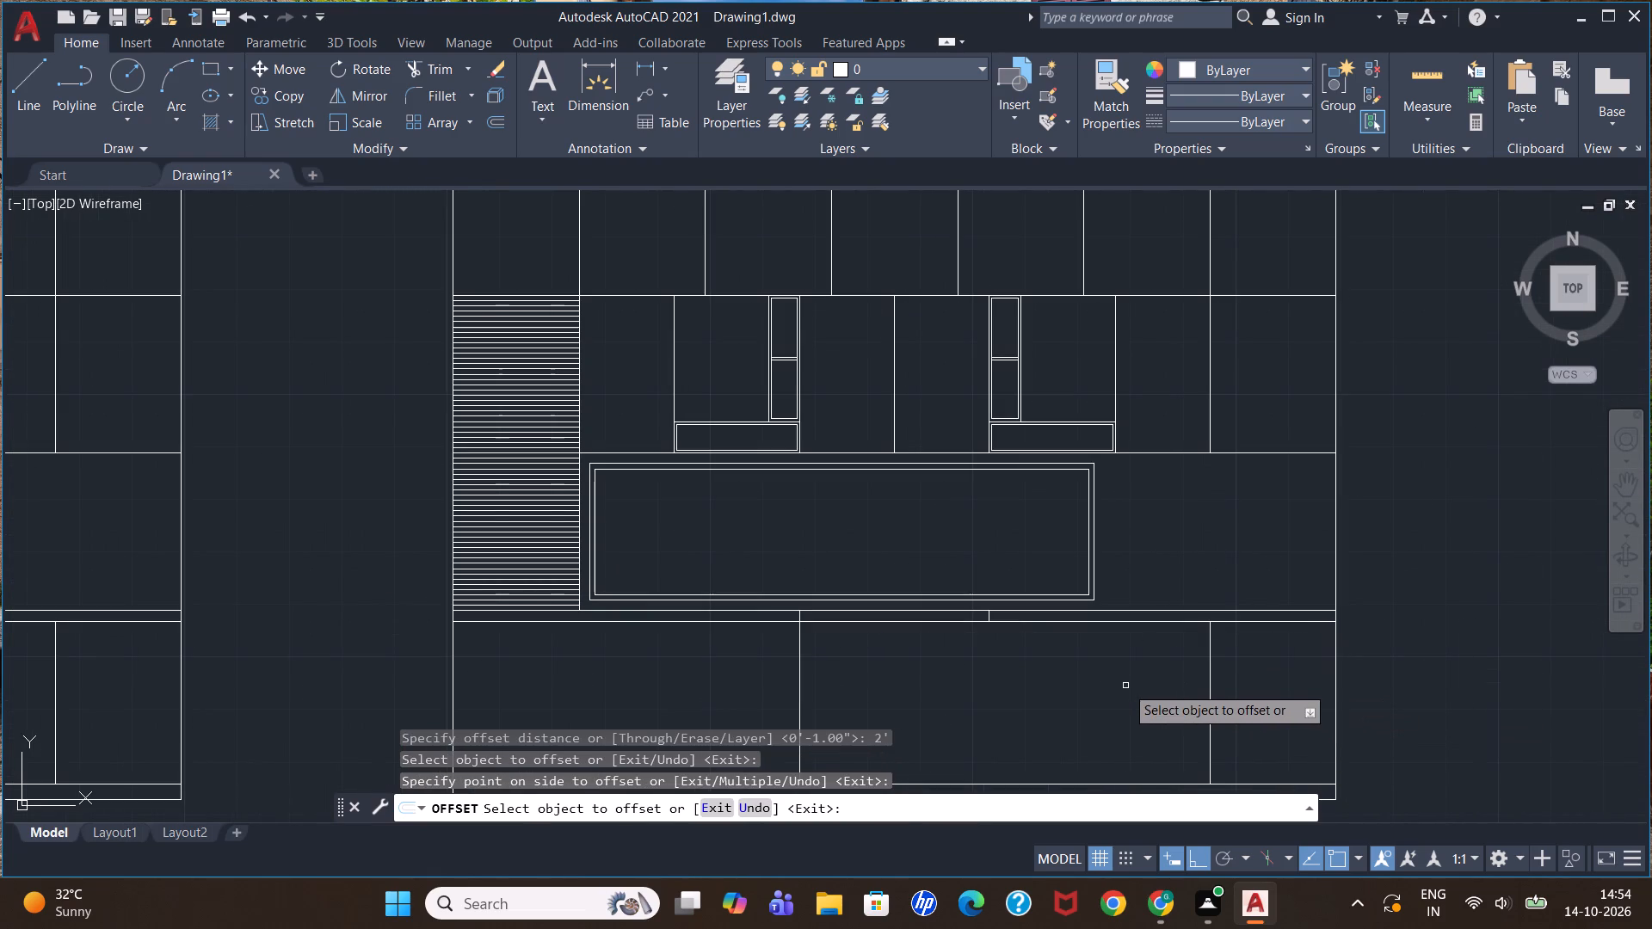
key("Escape")
key("Escape")
key("Escape")
key("Escape")
key("Escape")
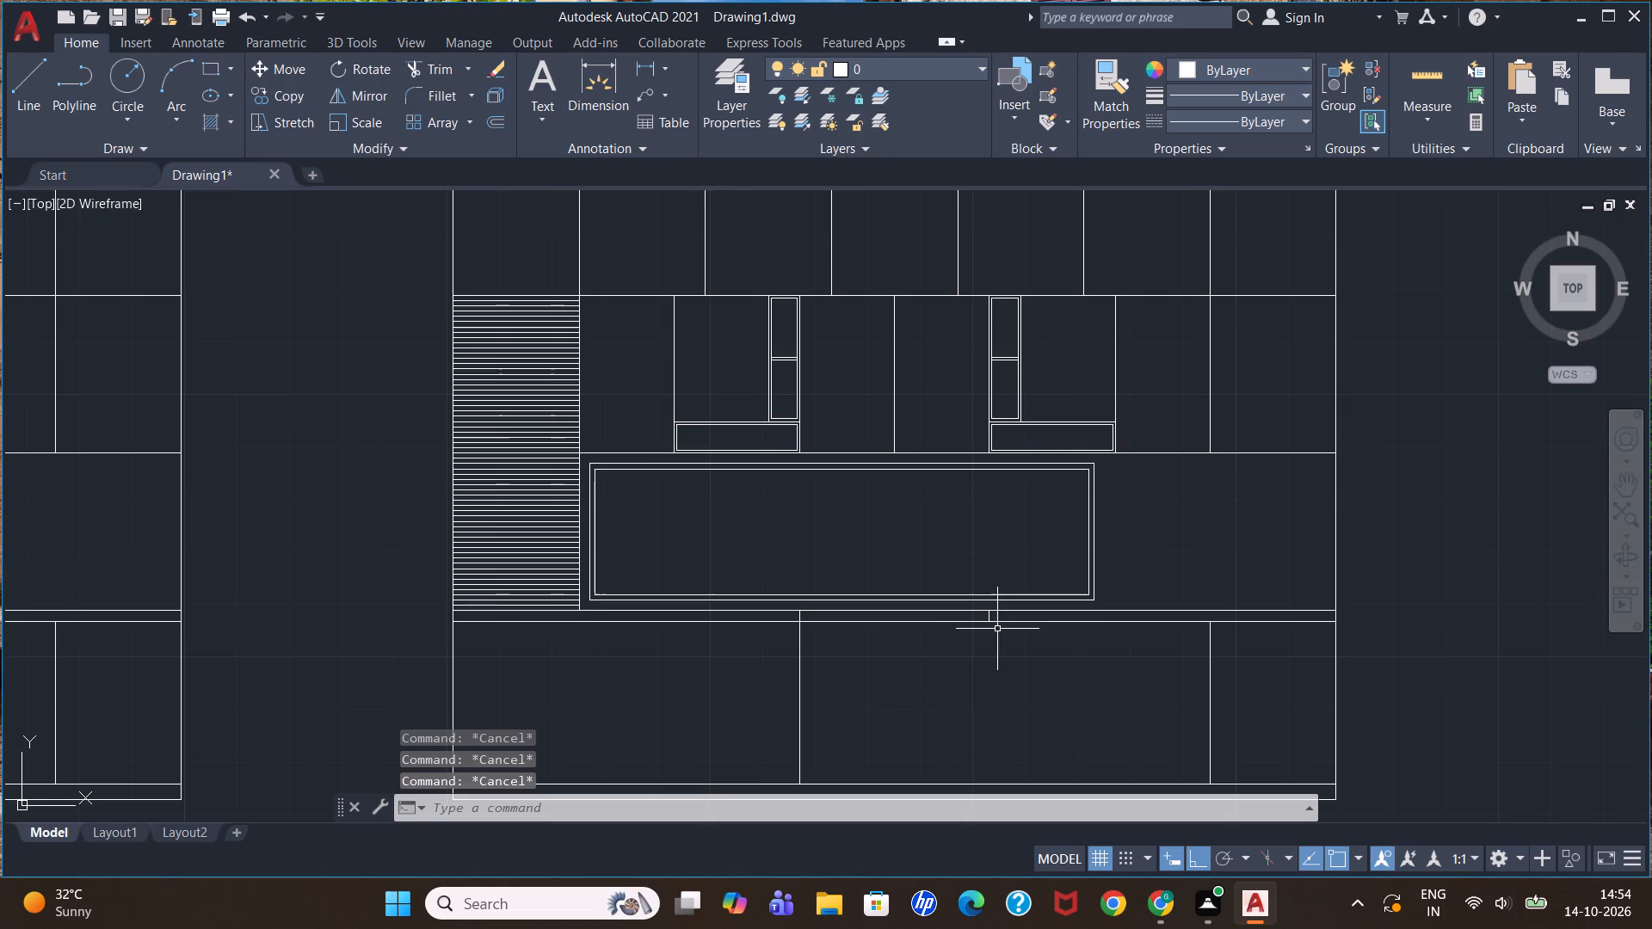
Measure from the second short countertop divider toward the new end-cabinet divider with a linear dimension.
left_click(650, 75)
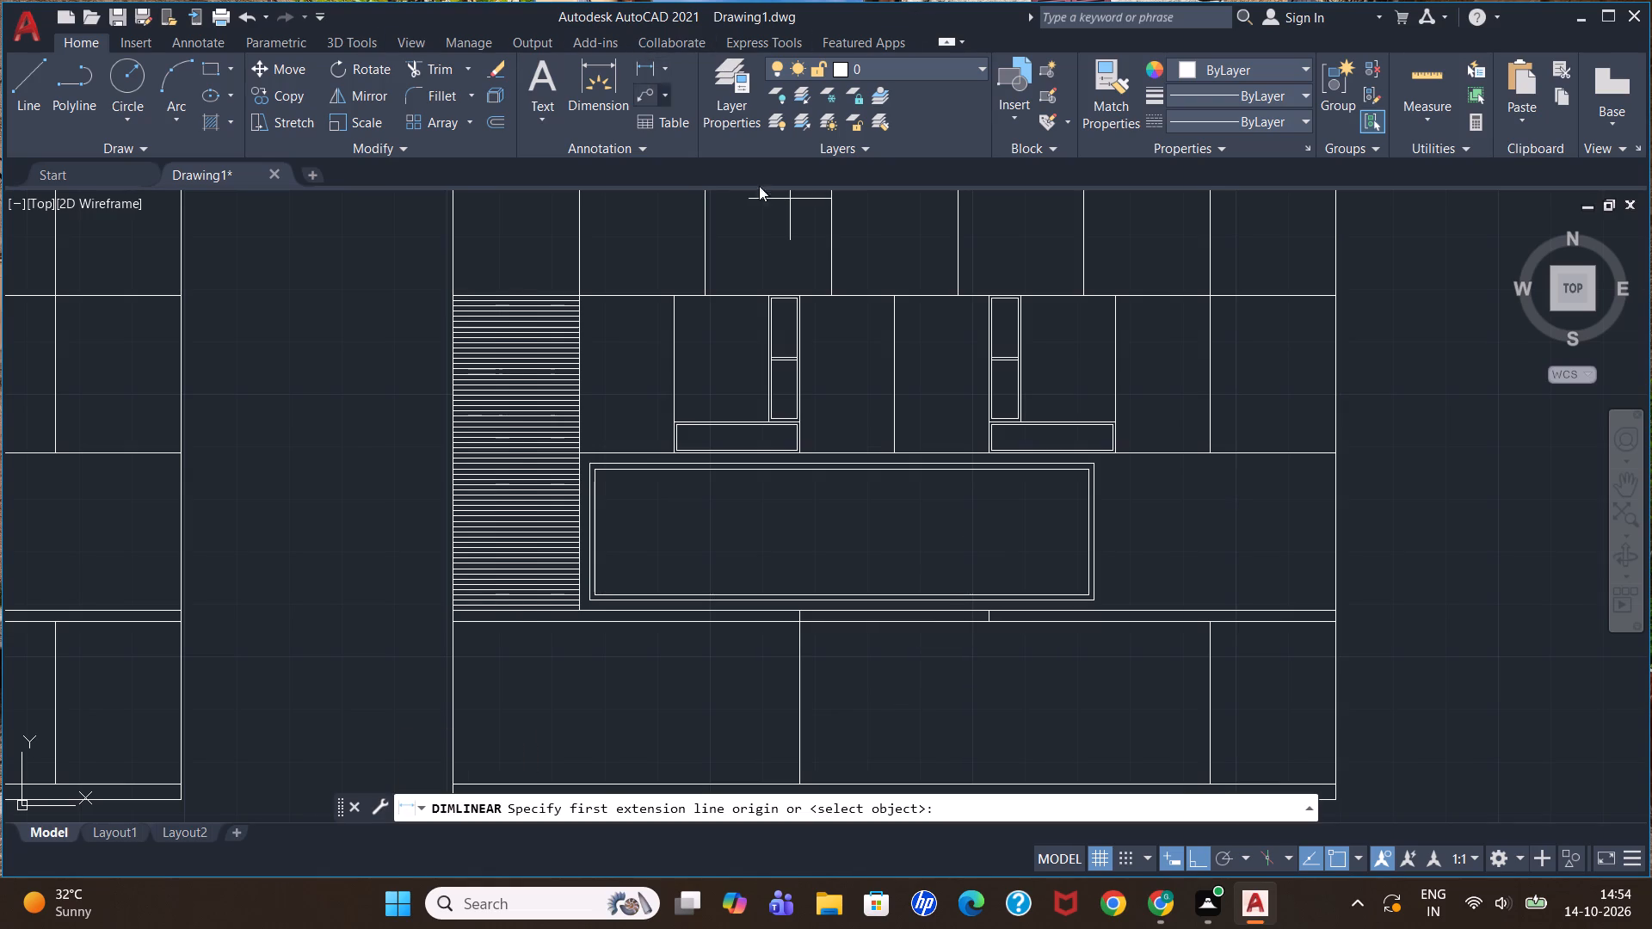
scroll(942, 624, "up", 2)
left_click(1065, 618)
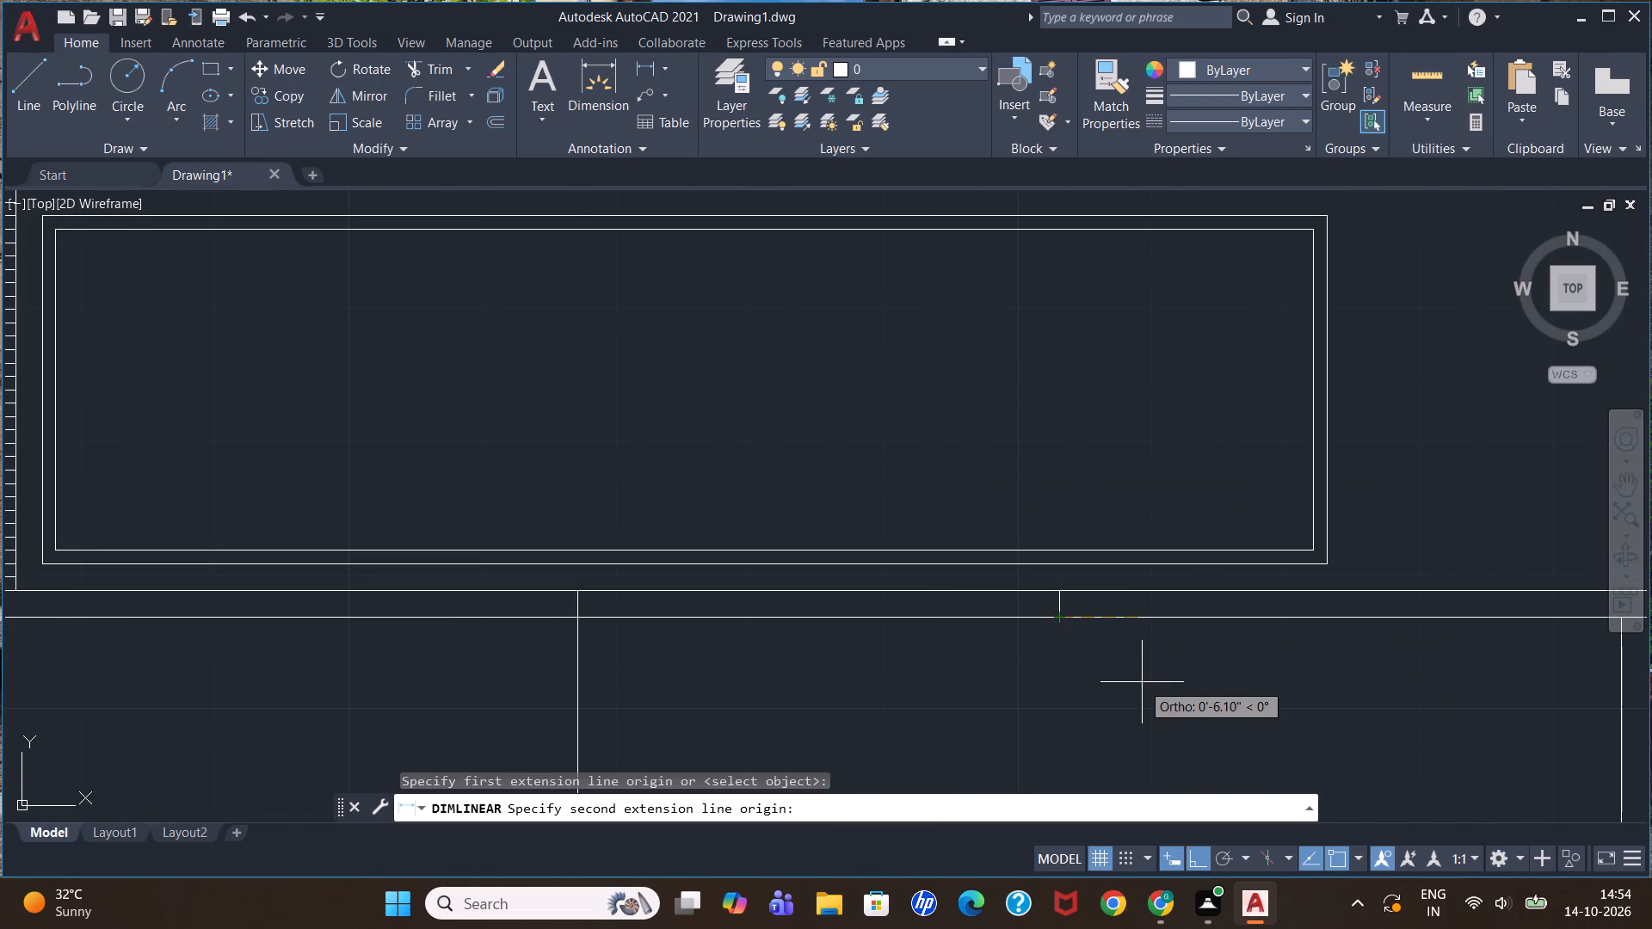
scroll(1143, 682, "down", 2)
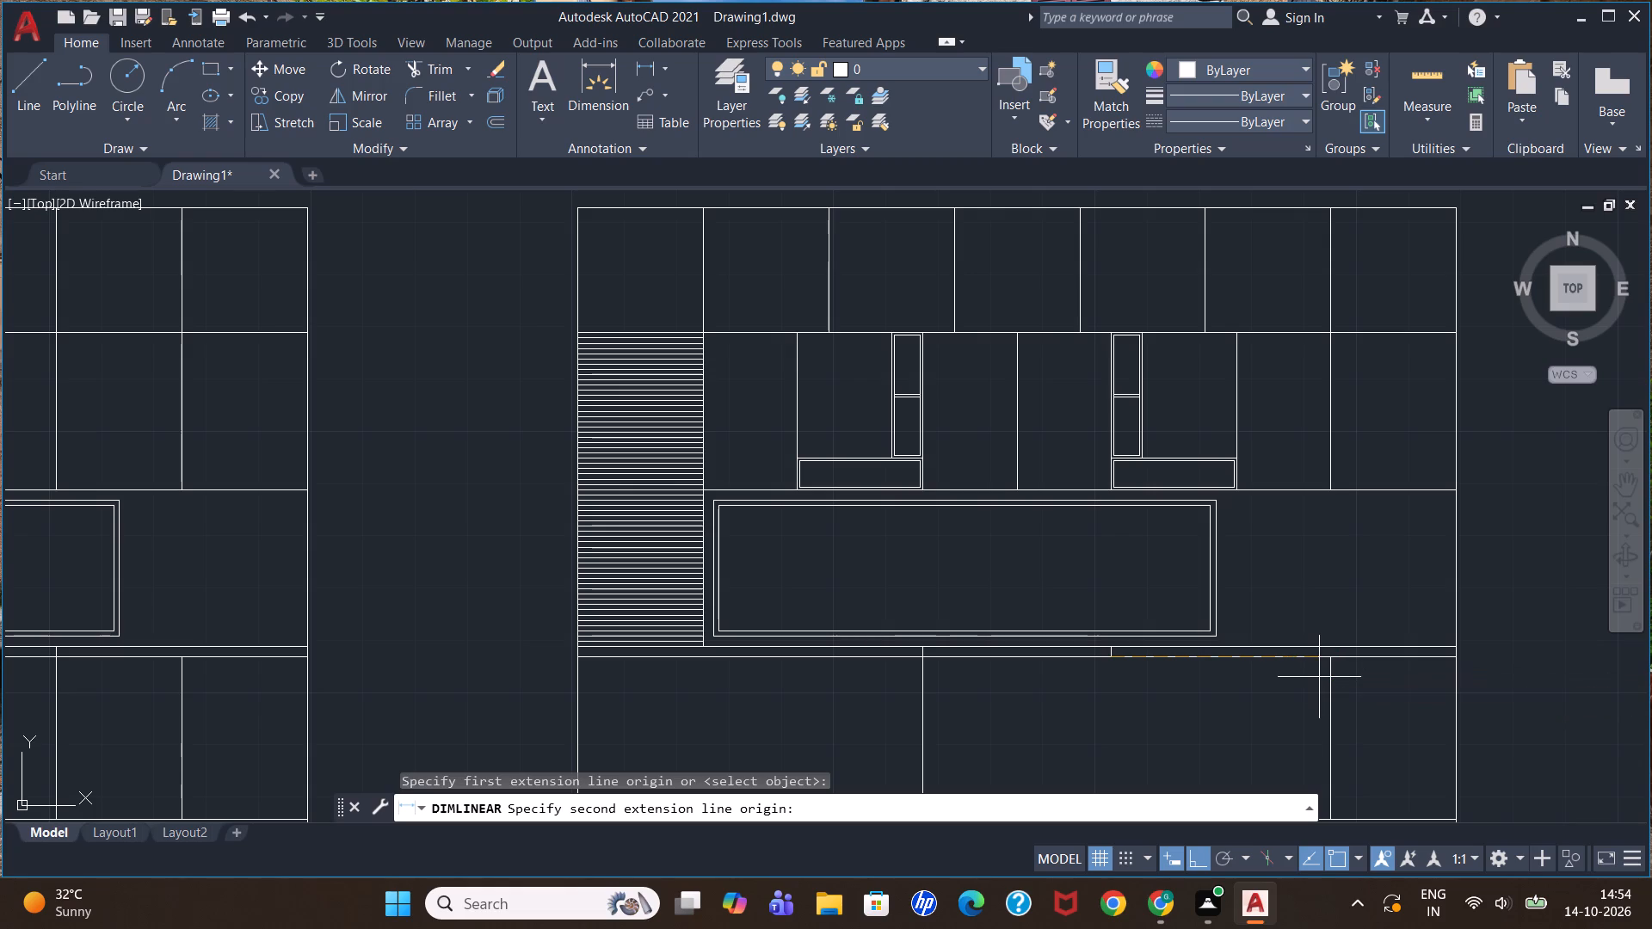
key("Escape")
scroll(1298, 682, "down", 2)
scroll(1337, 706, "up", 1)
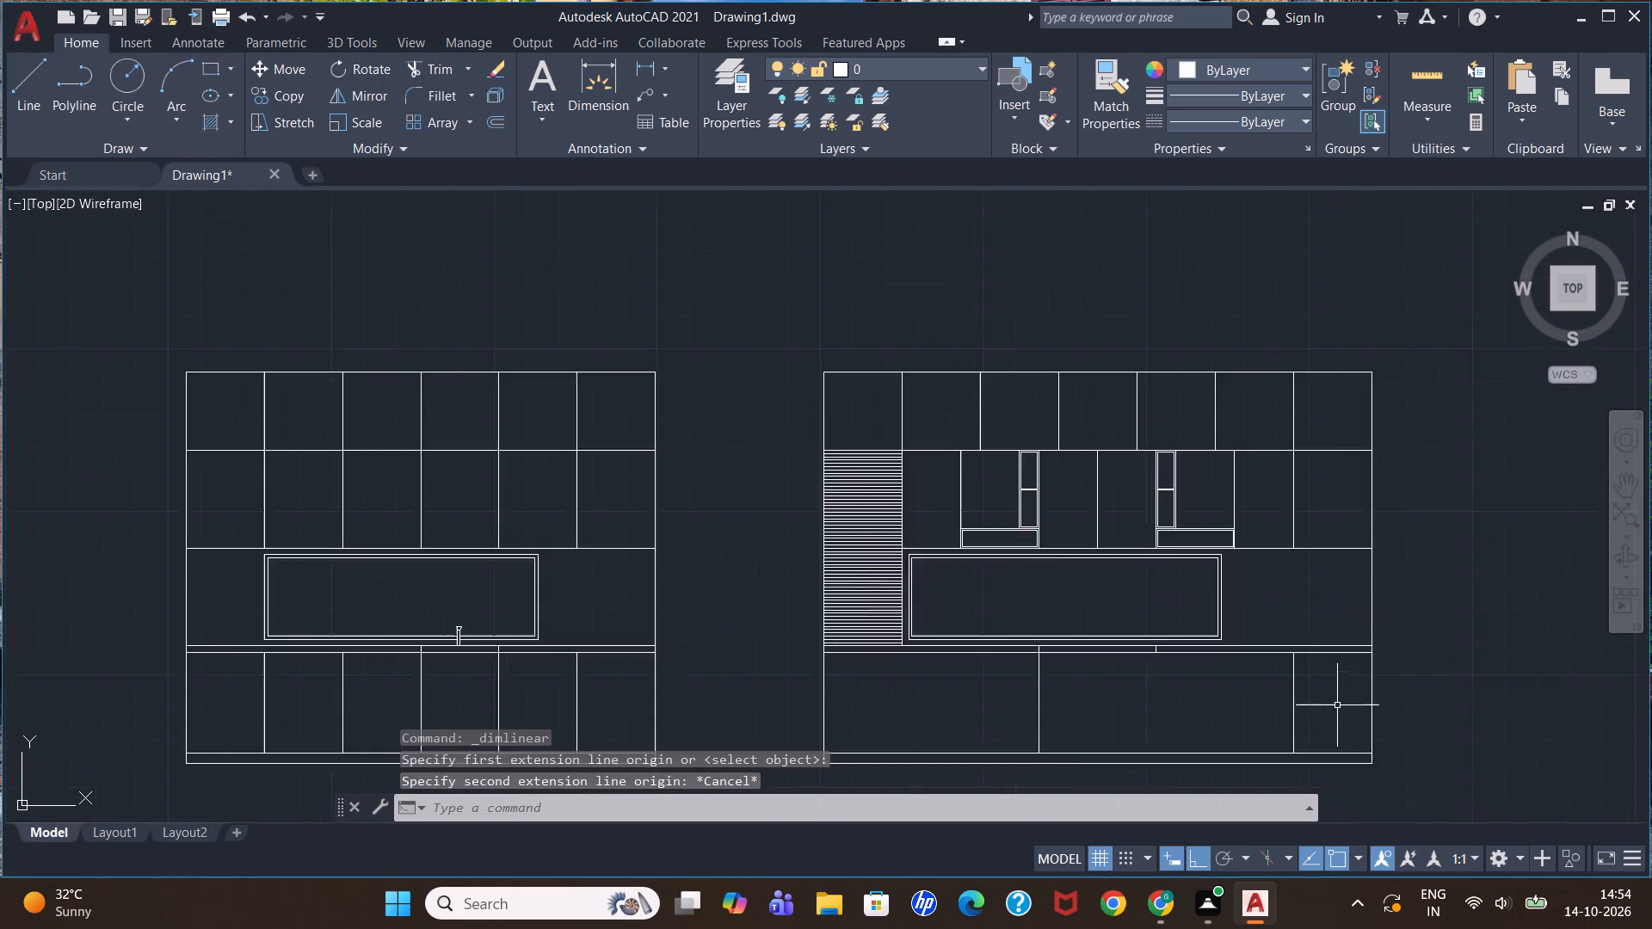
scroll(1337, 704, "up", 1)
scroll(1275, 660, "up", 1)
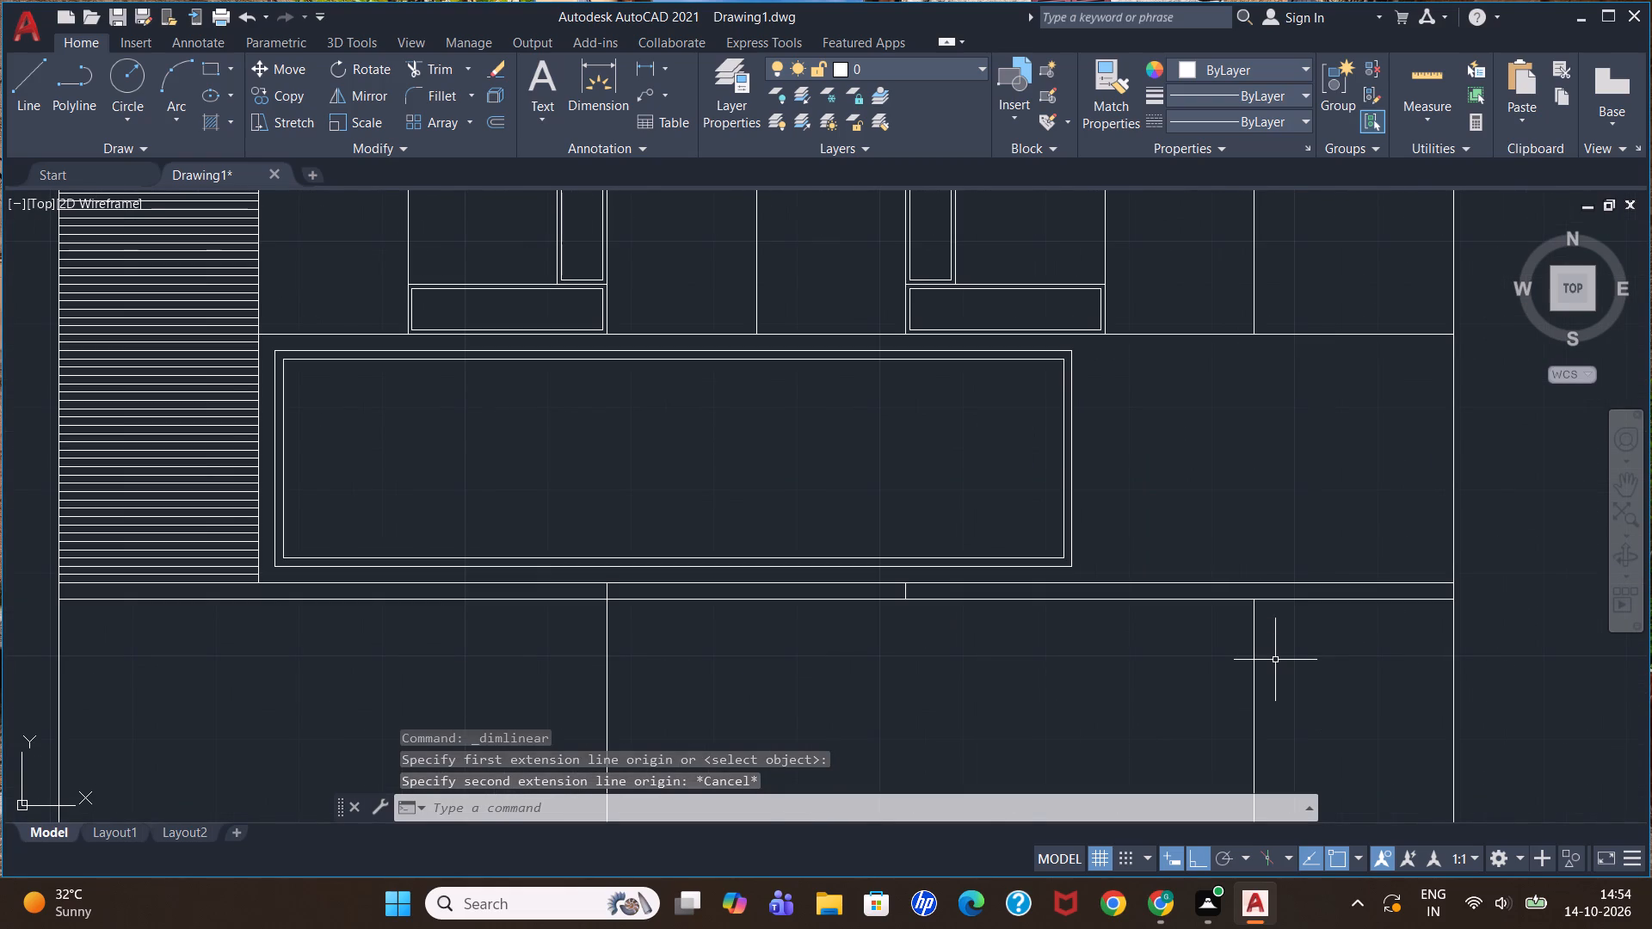
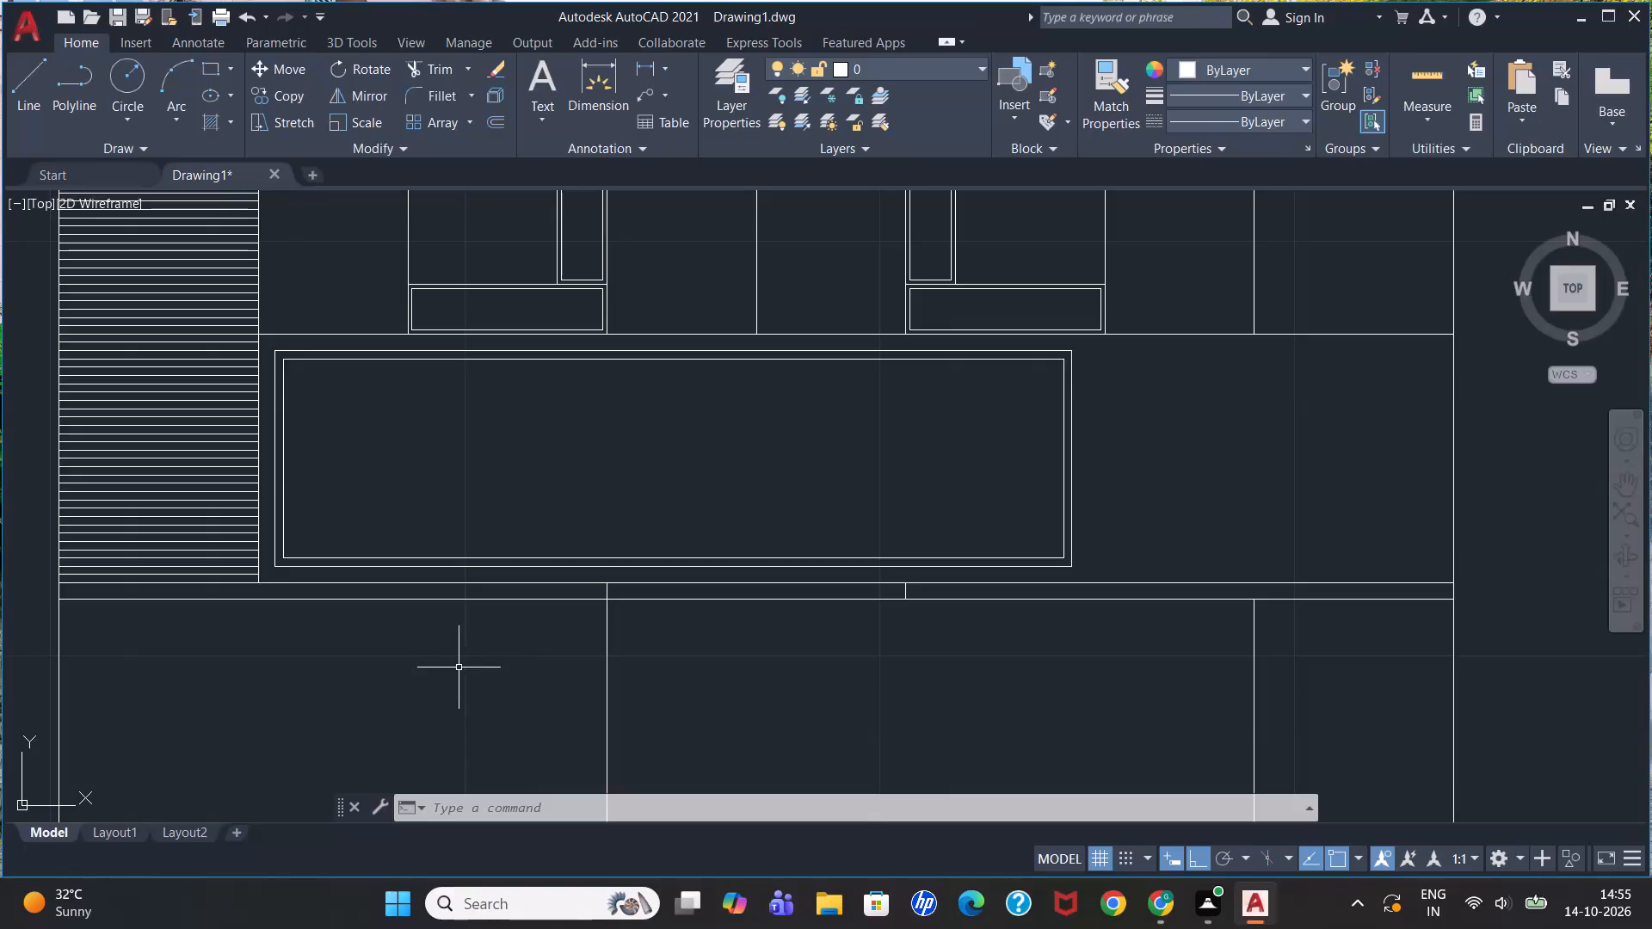
Draw a vertical divider line from the second short countertop divider down to the plinth line in the right-hand elevation.
scroll(517, 627, "down", 2)
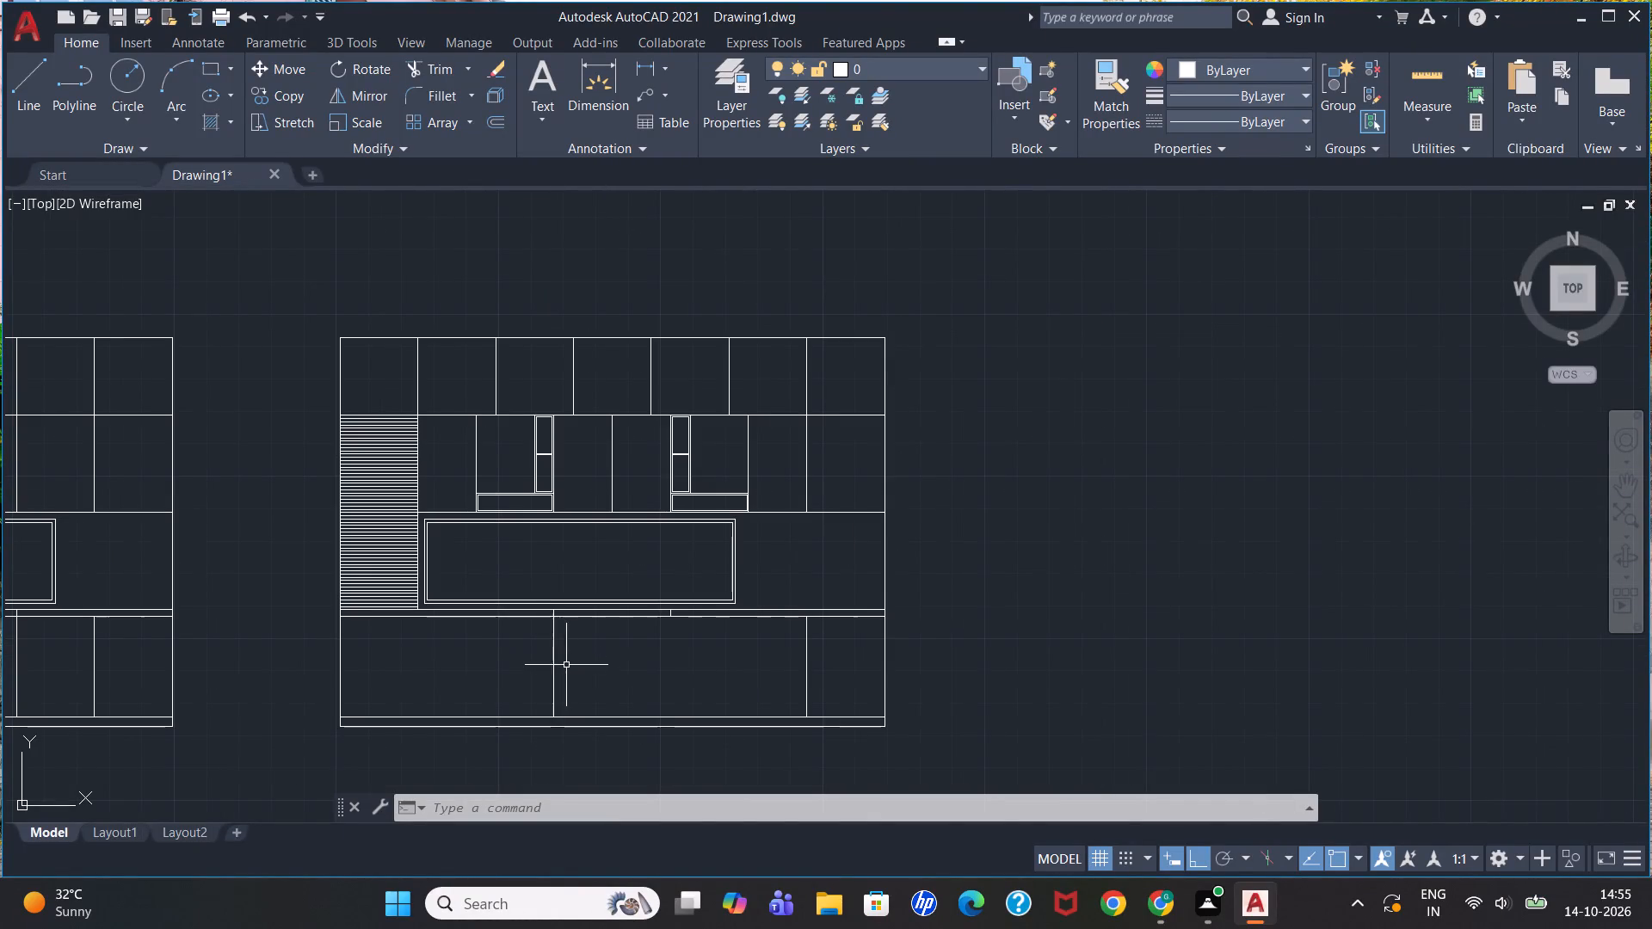
scroll(564, 675, "up", 2)
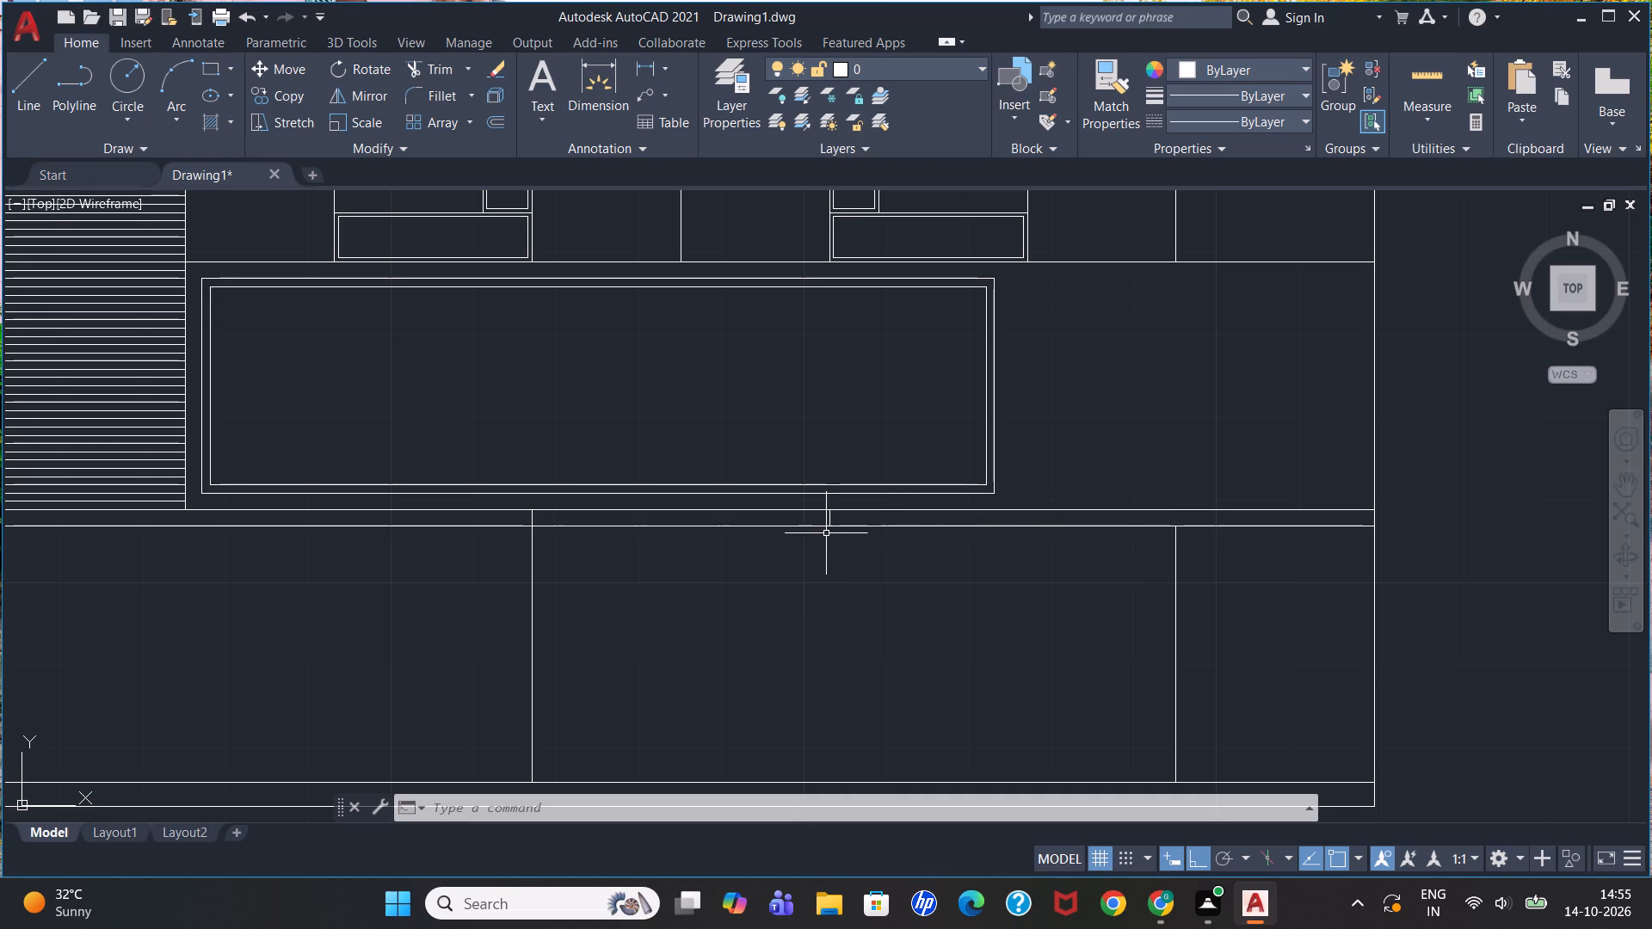
key("l")
key("Return")
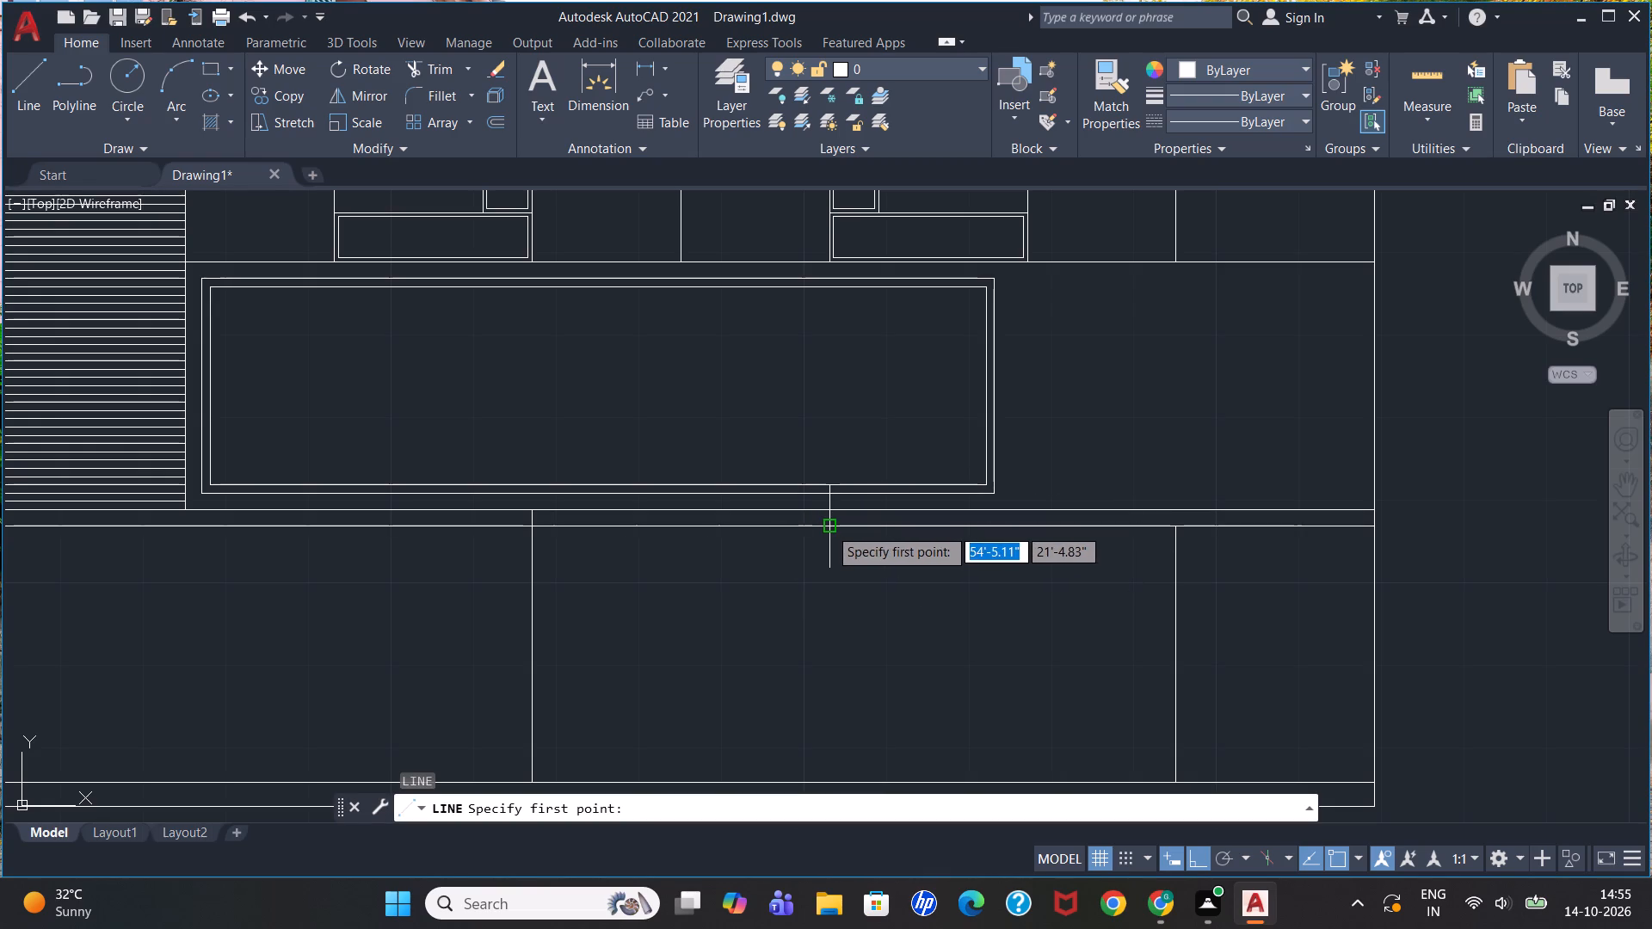
left_click(832, 527)
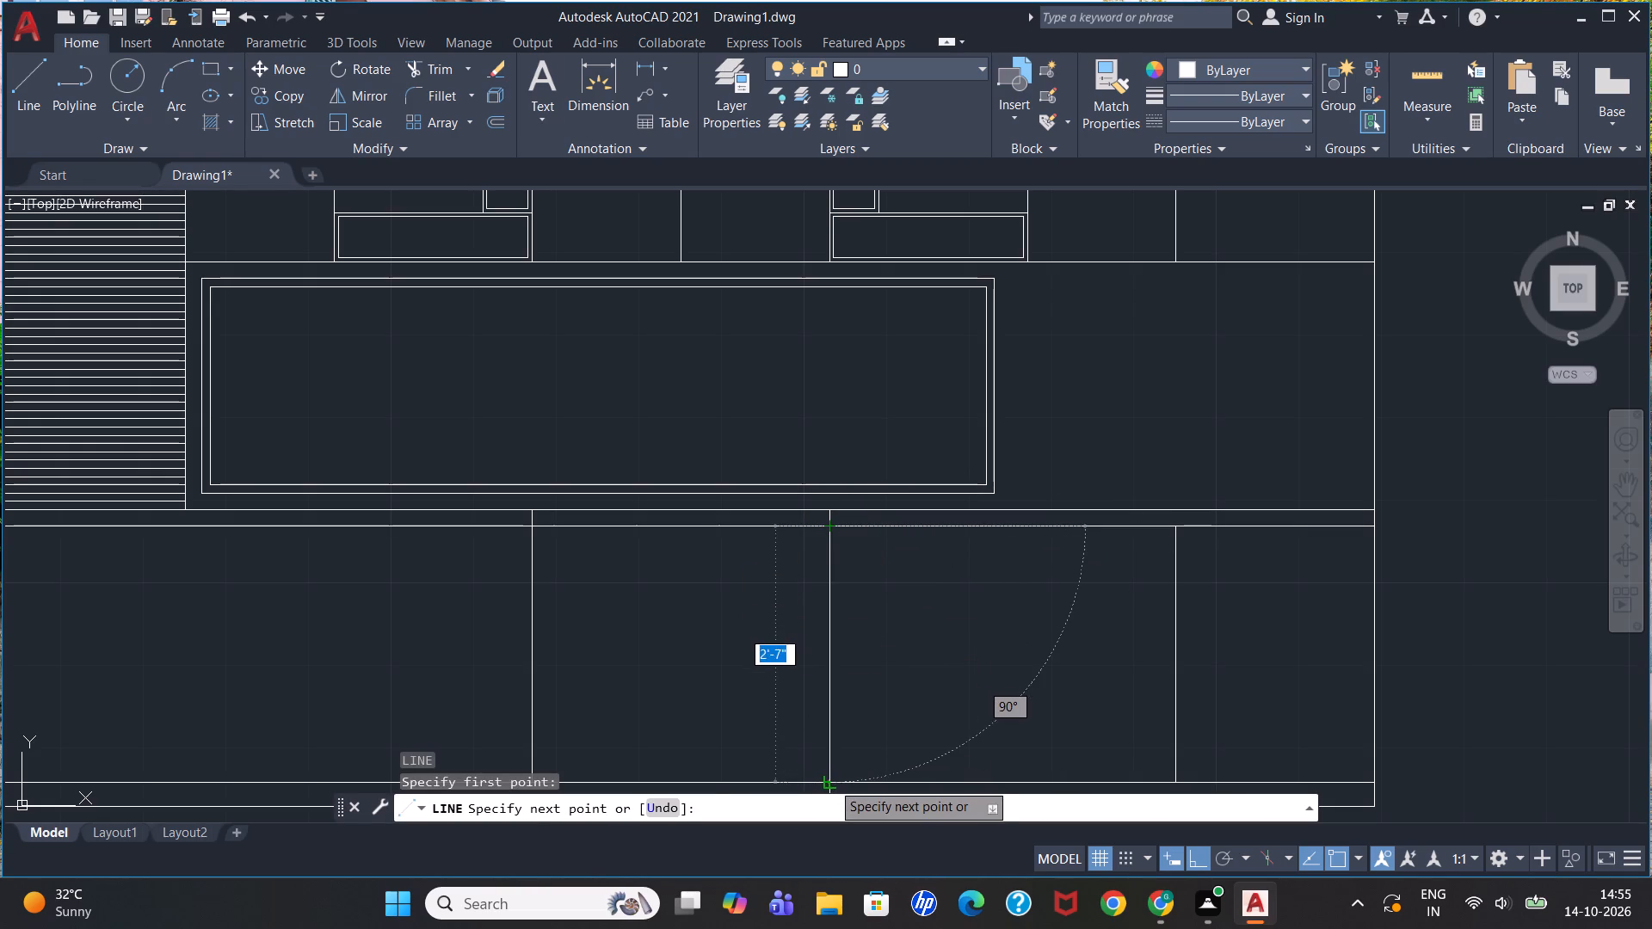
left_click(831, 782)
key("Escape")
scroll(864, 648, "down", 1)
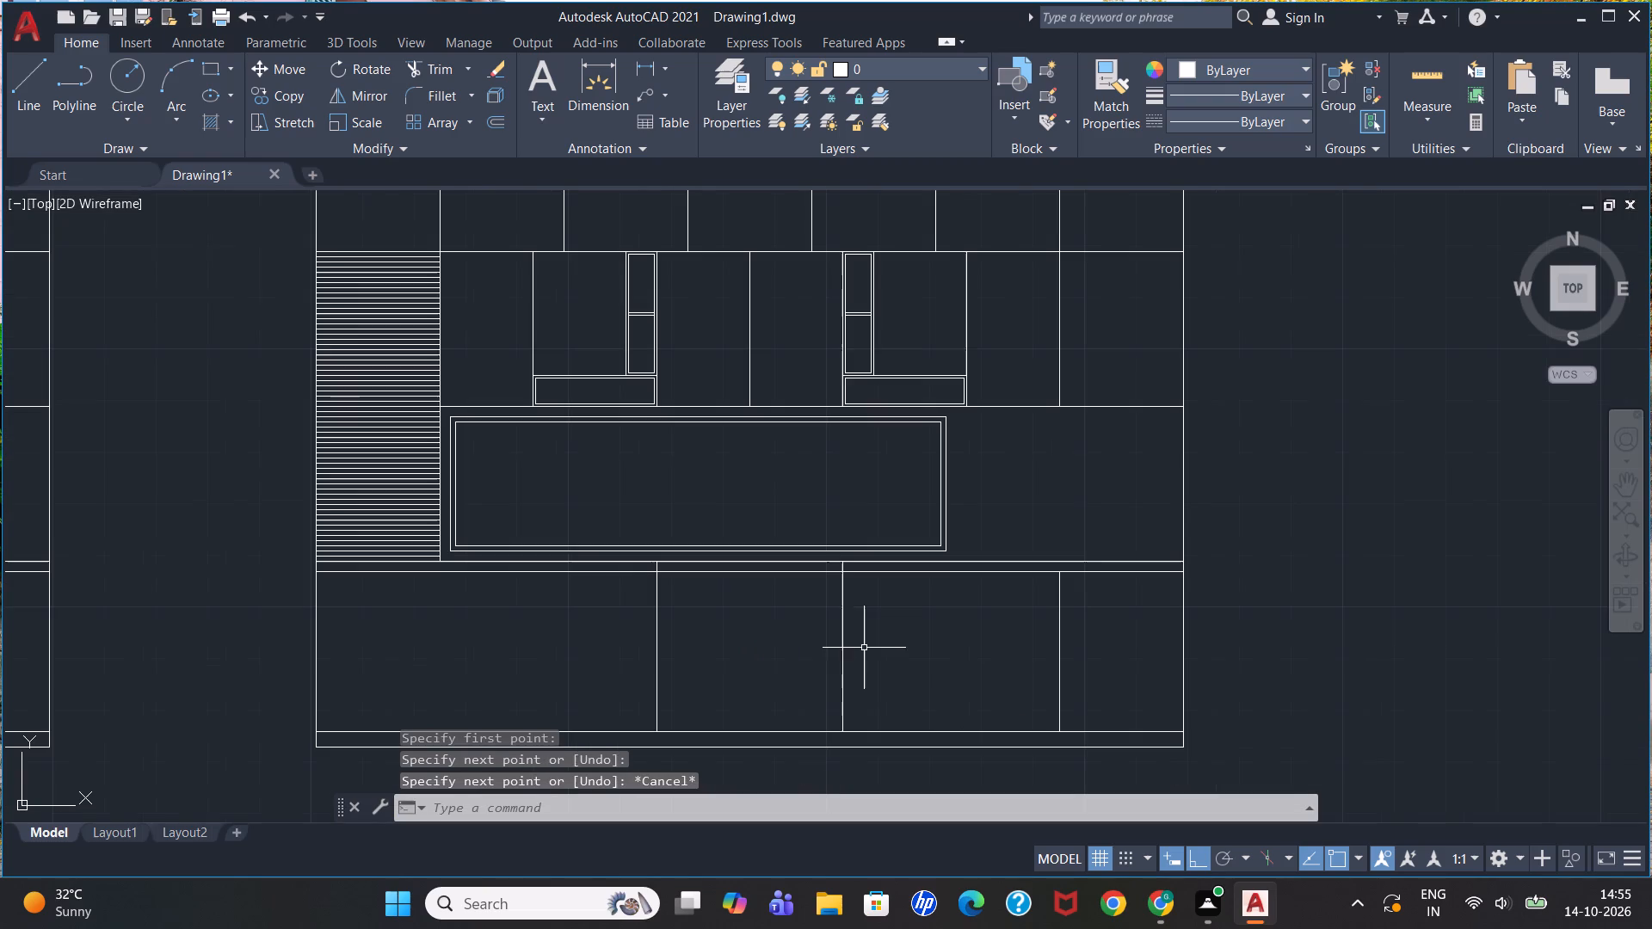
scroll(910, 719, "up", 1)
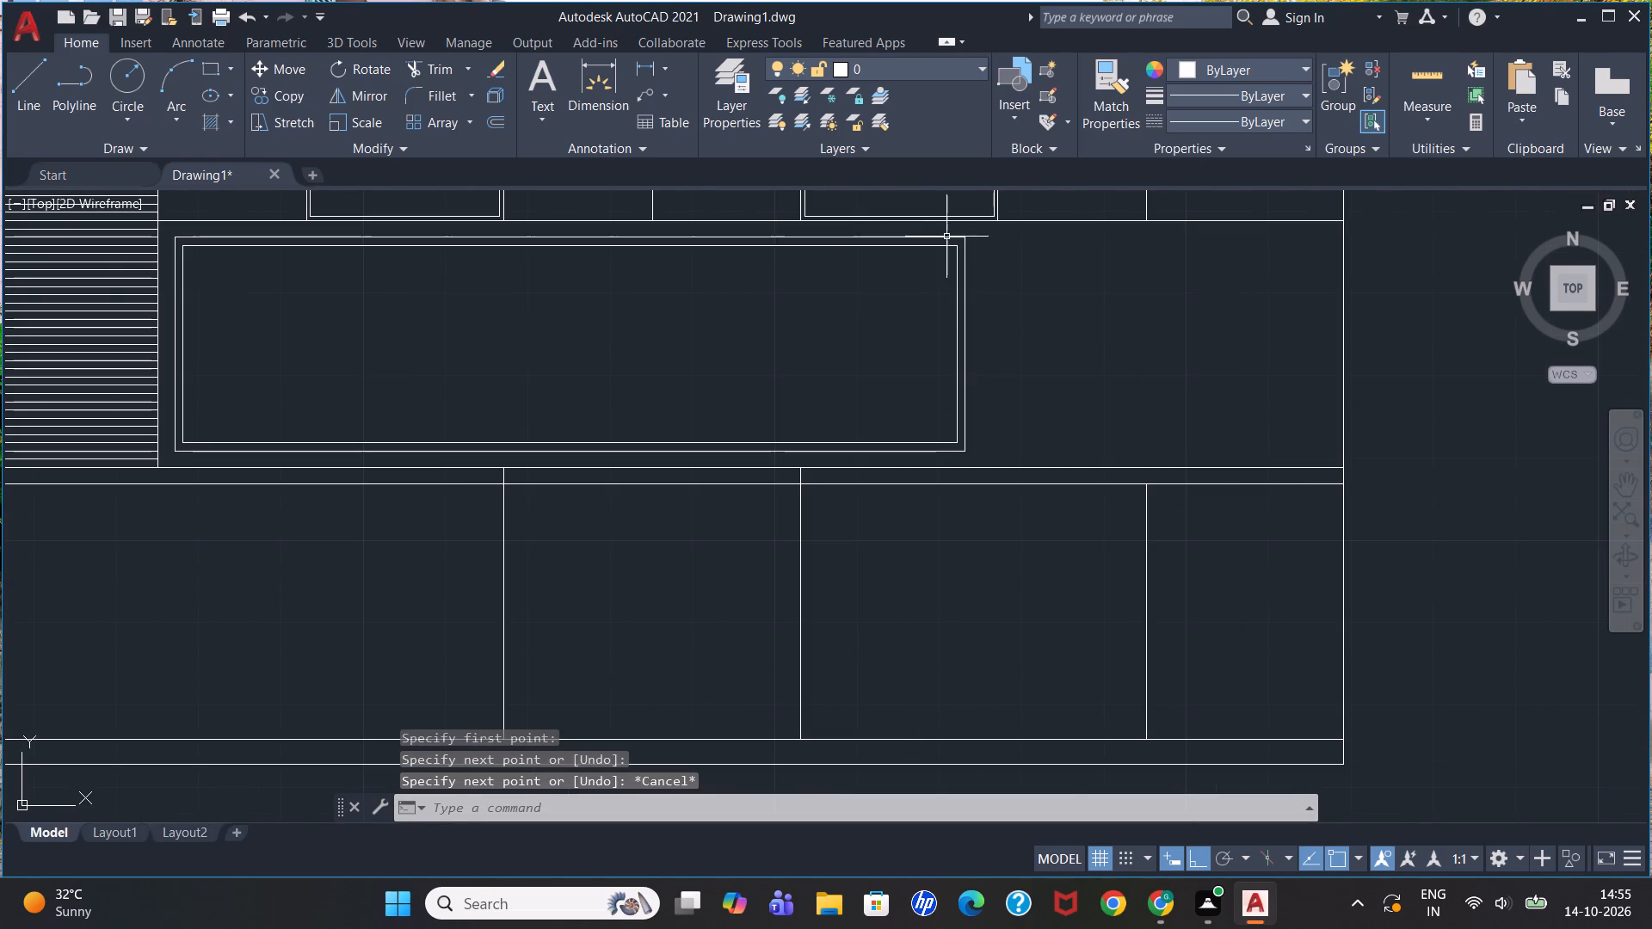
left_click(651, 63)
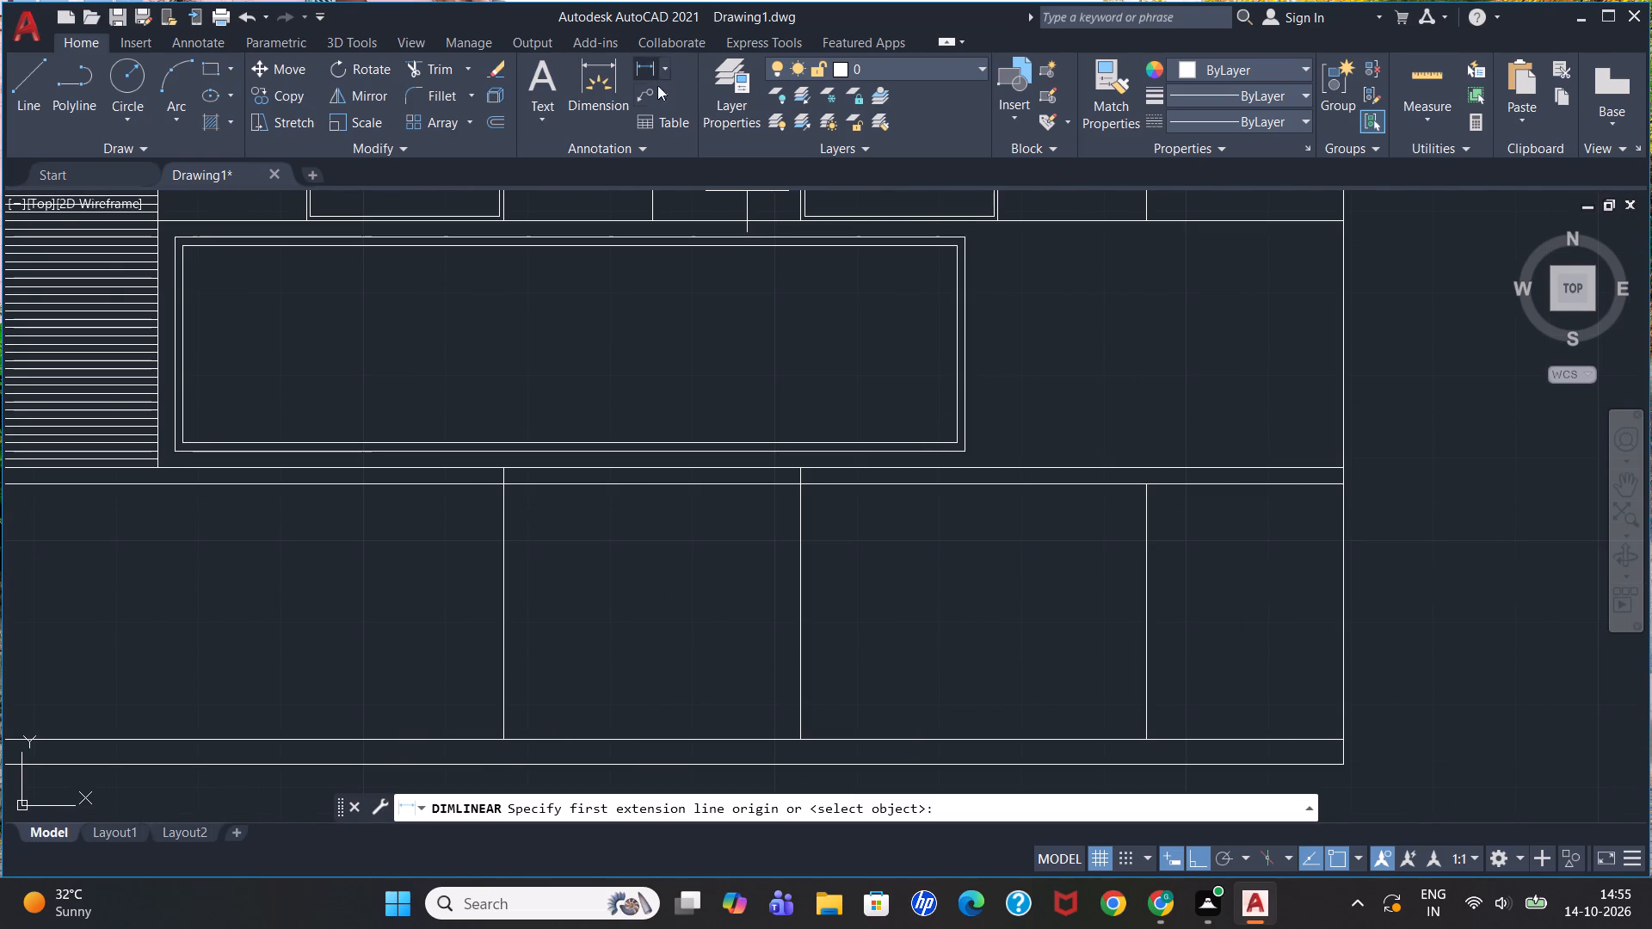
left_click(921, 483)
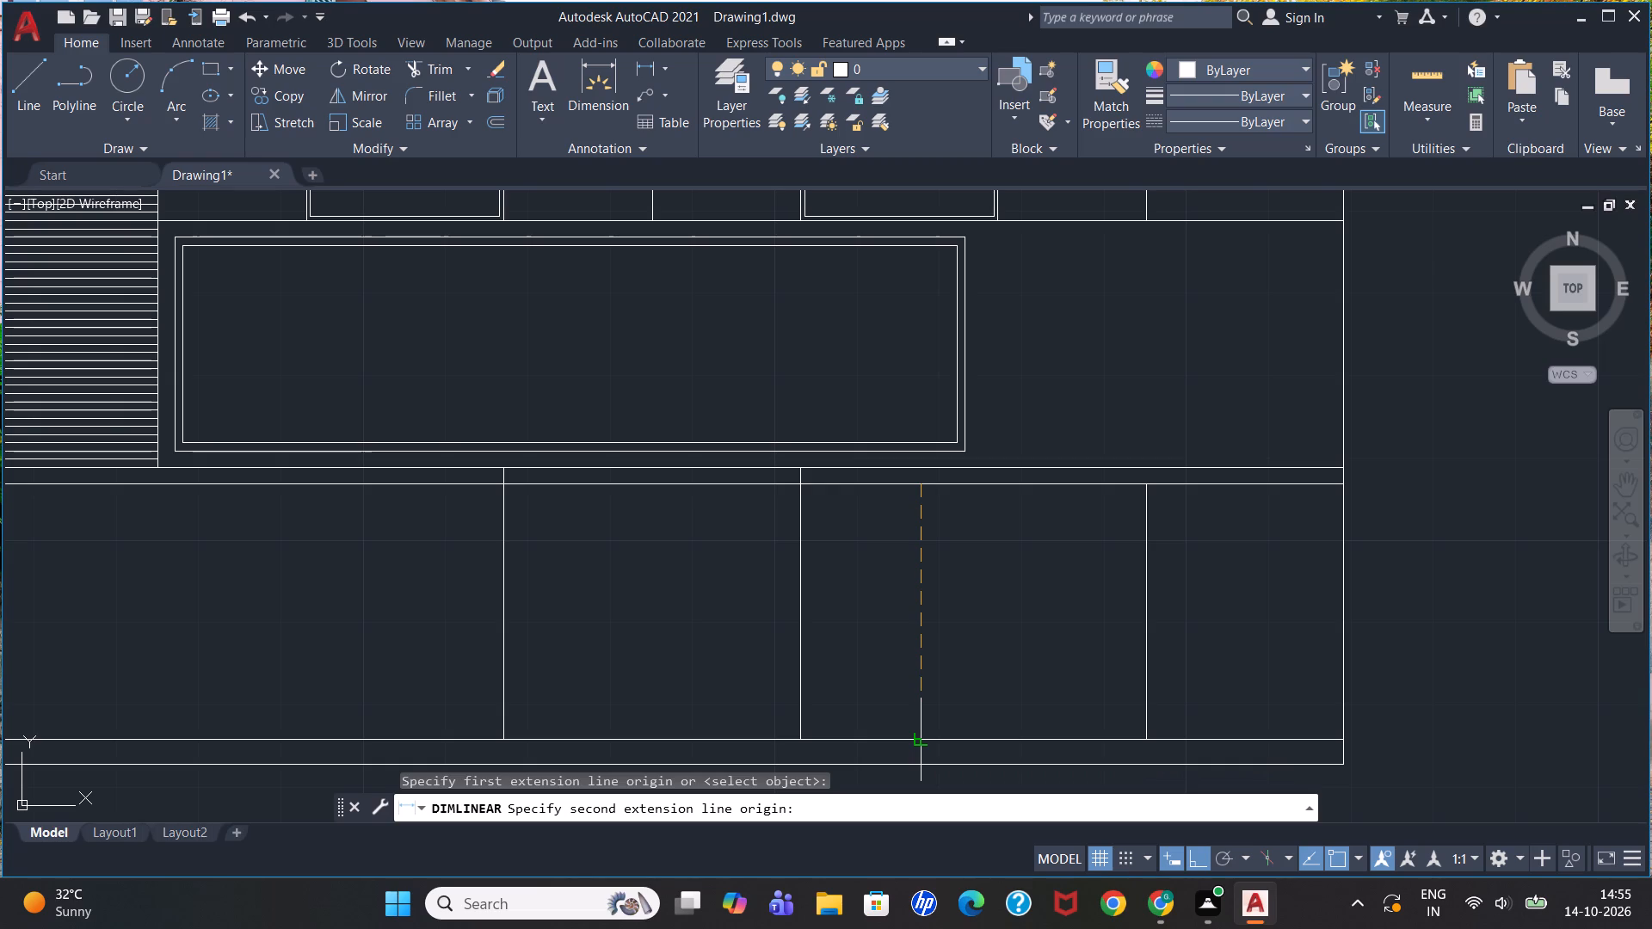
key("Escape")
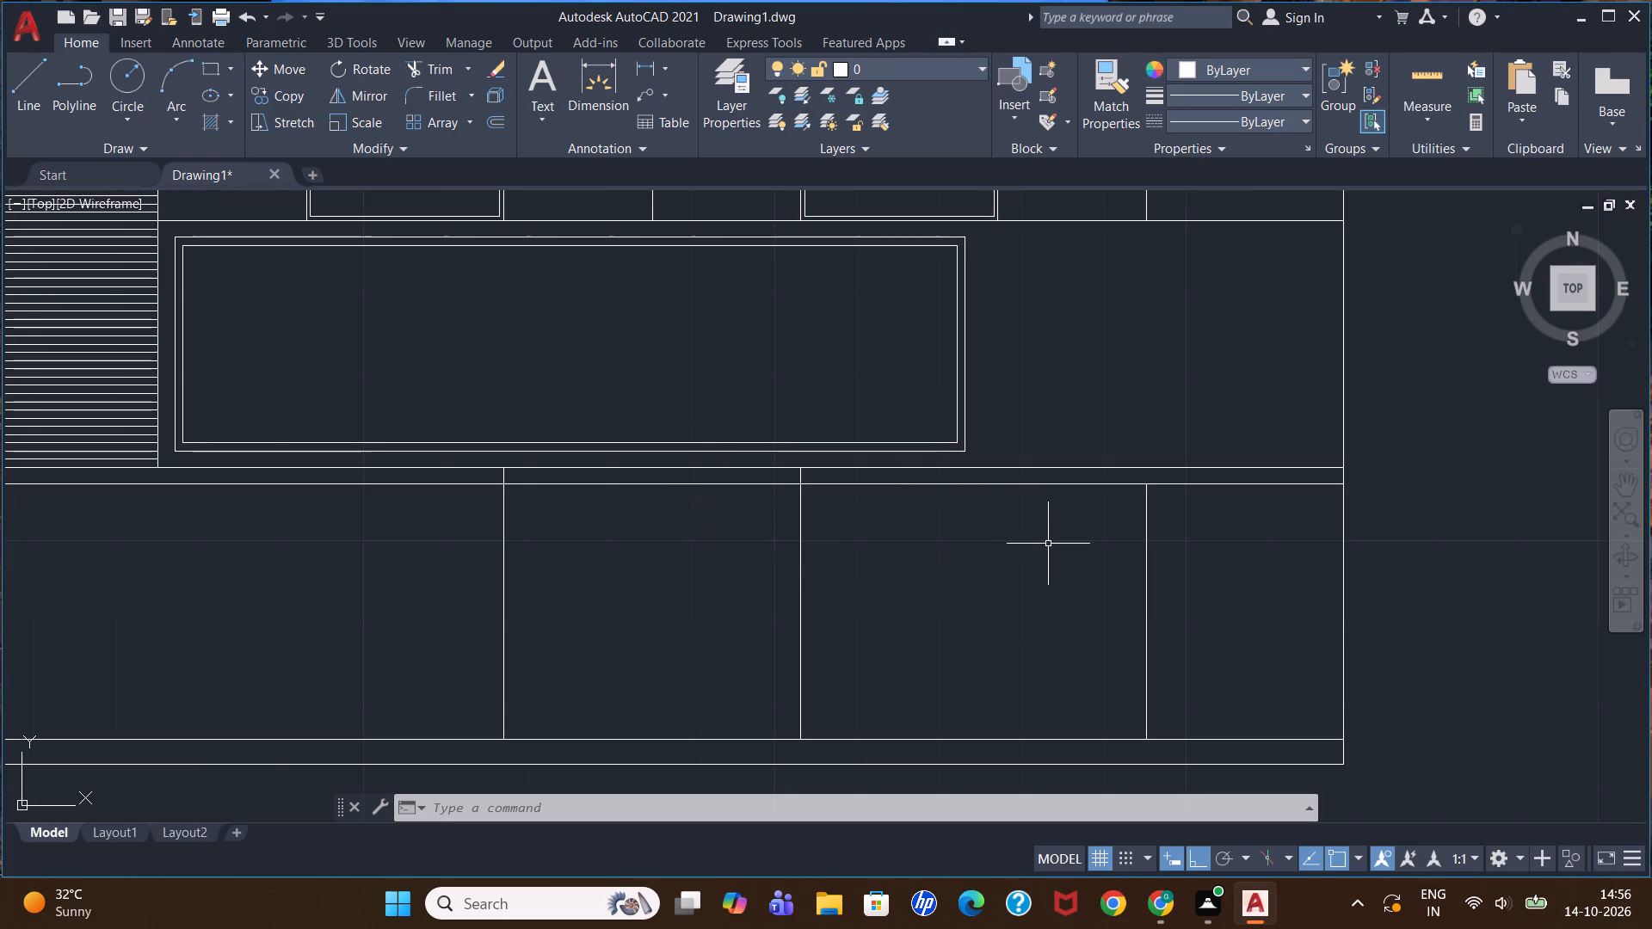
Delete the vertical base cabinet divider below the first short countertop divider in the right-hand elevation.
left_click(504, 581)
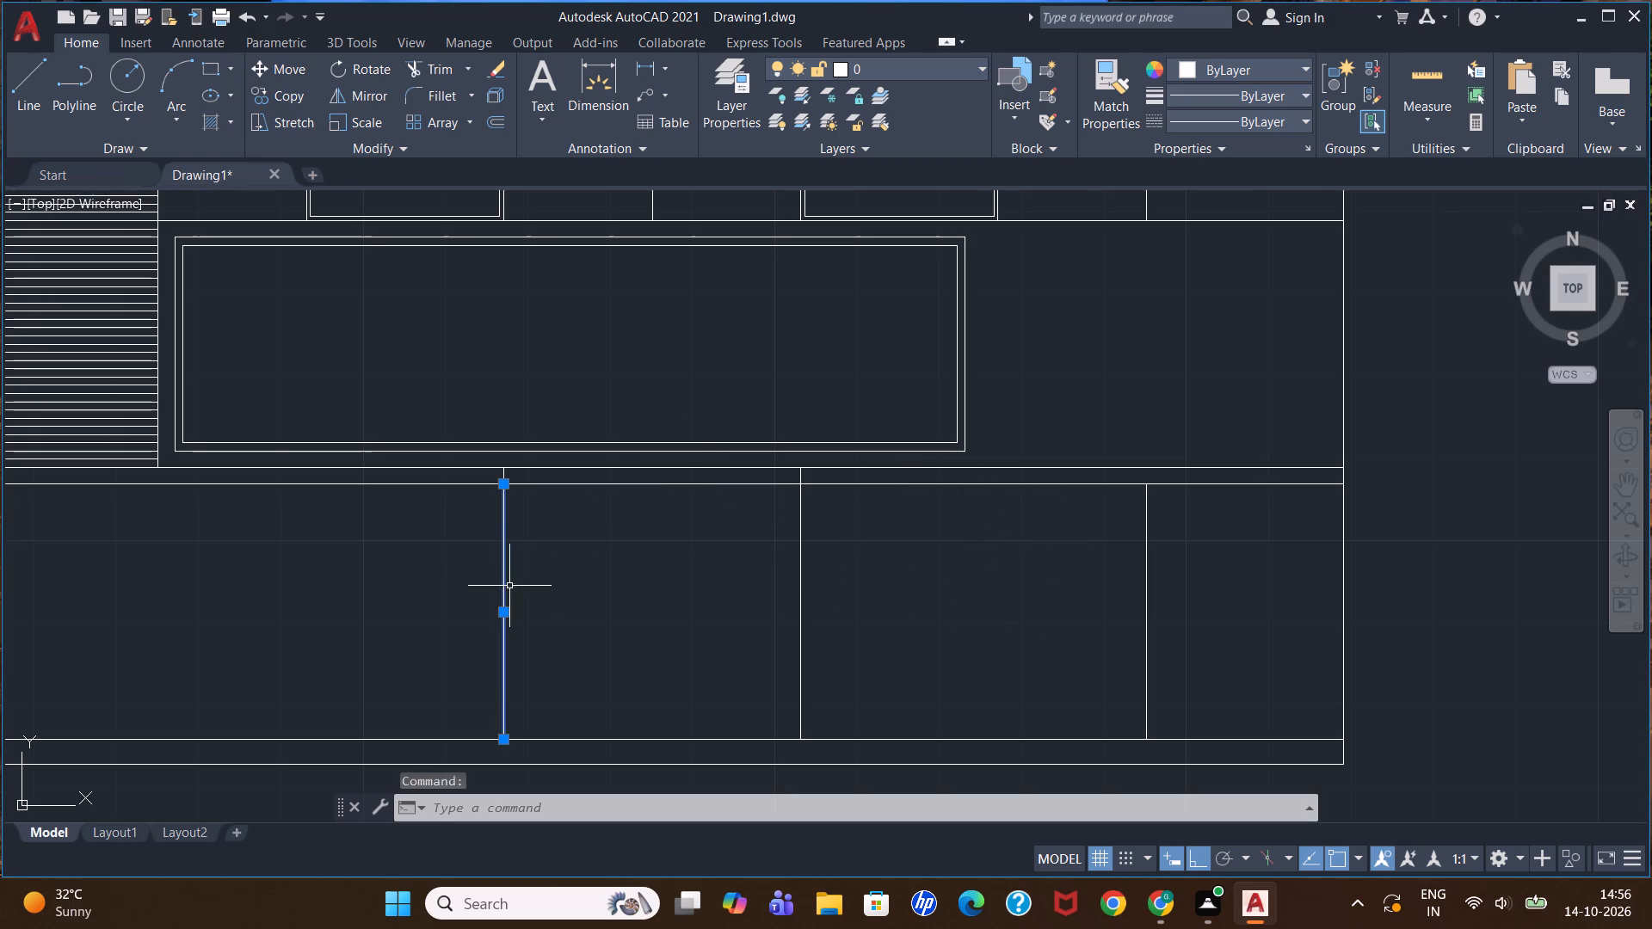
key("Delete")
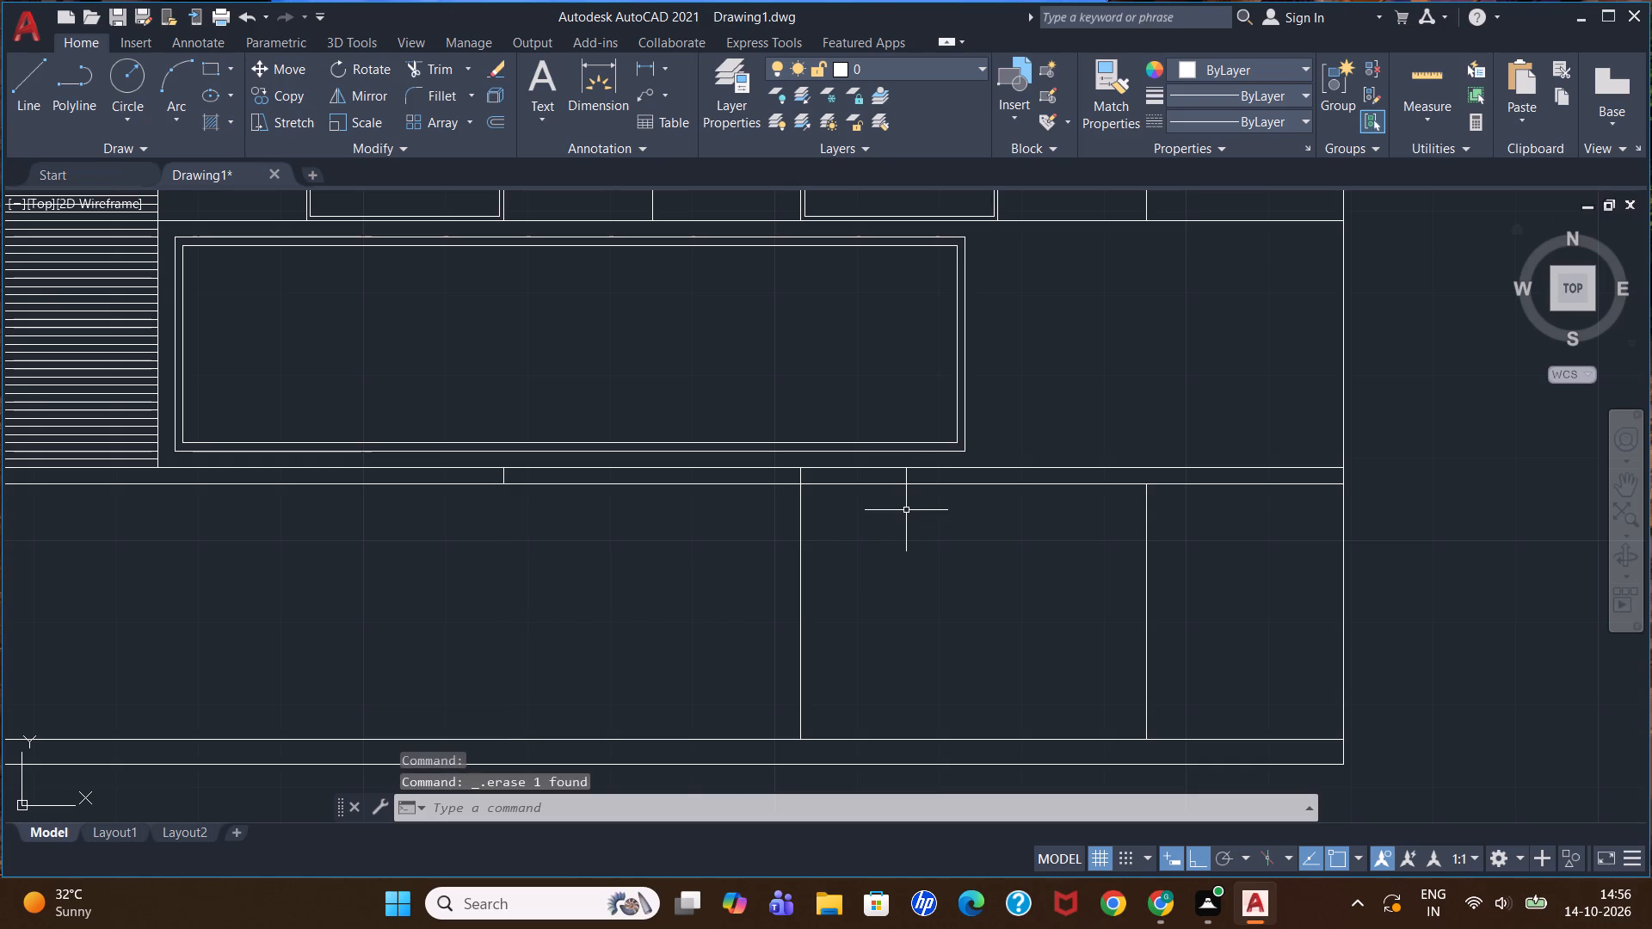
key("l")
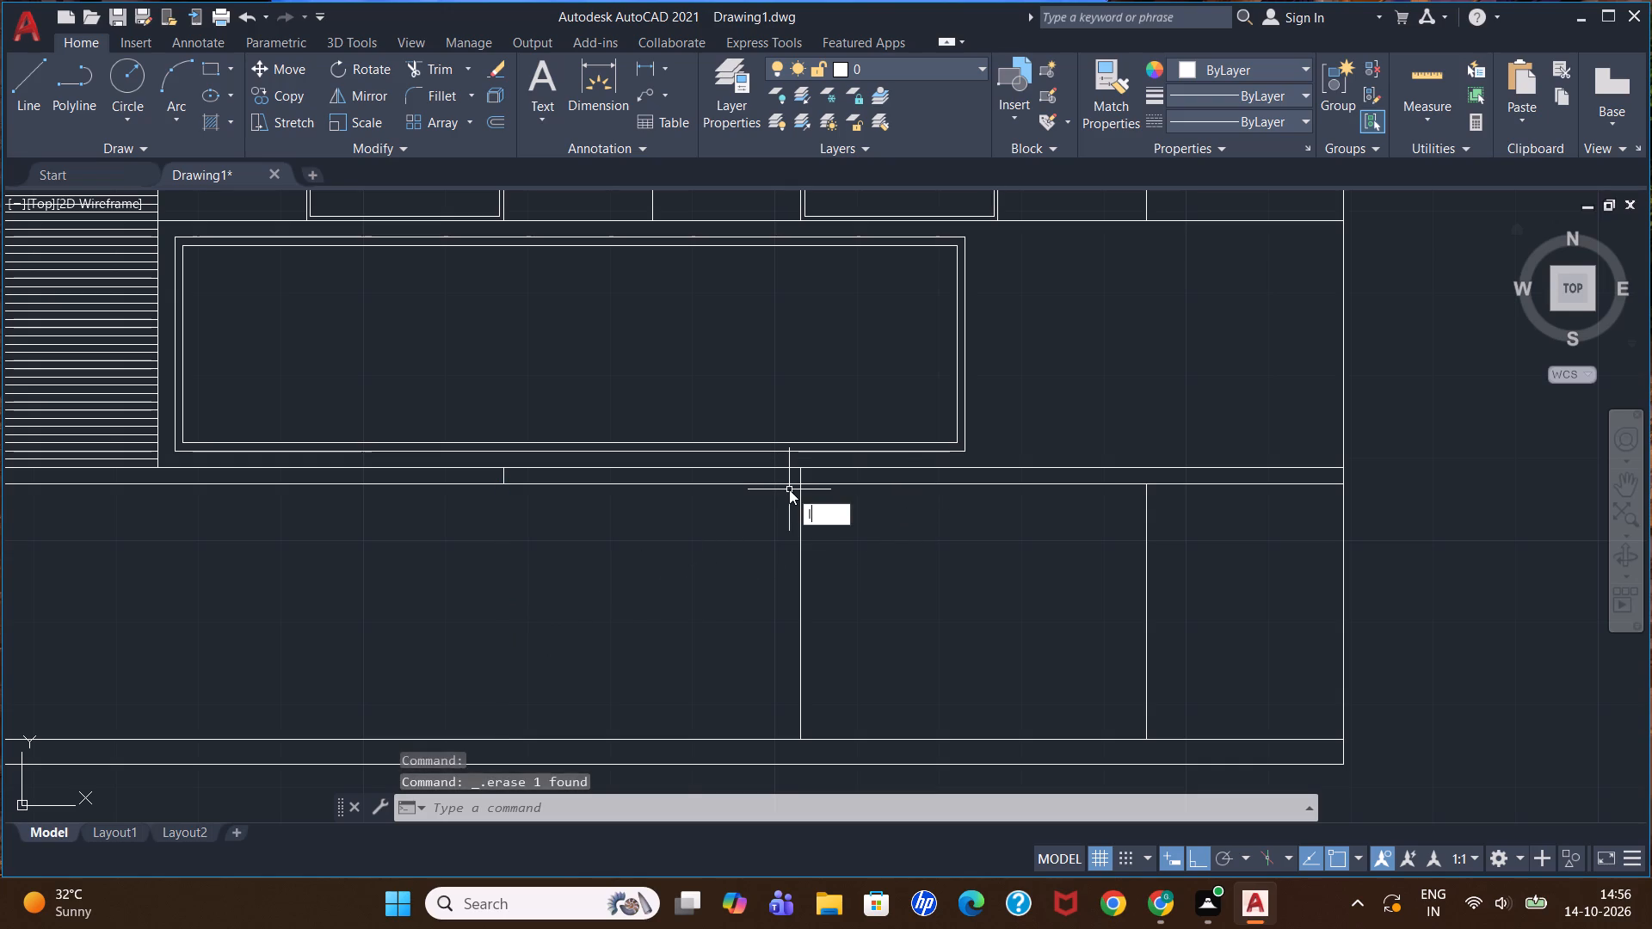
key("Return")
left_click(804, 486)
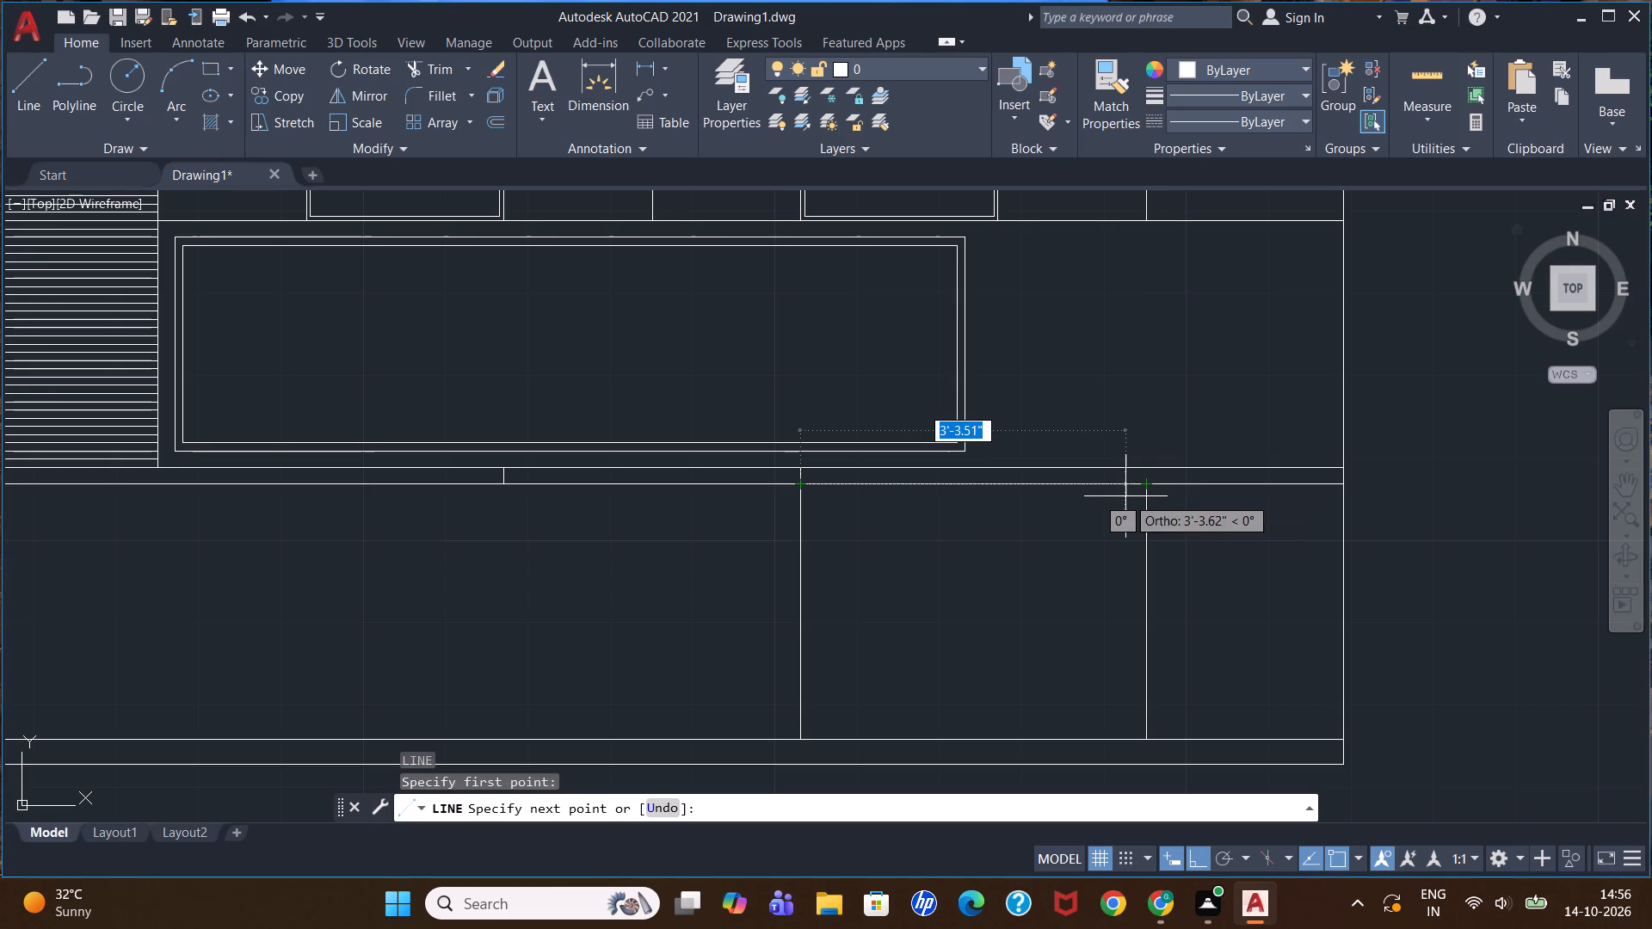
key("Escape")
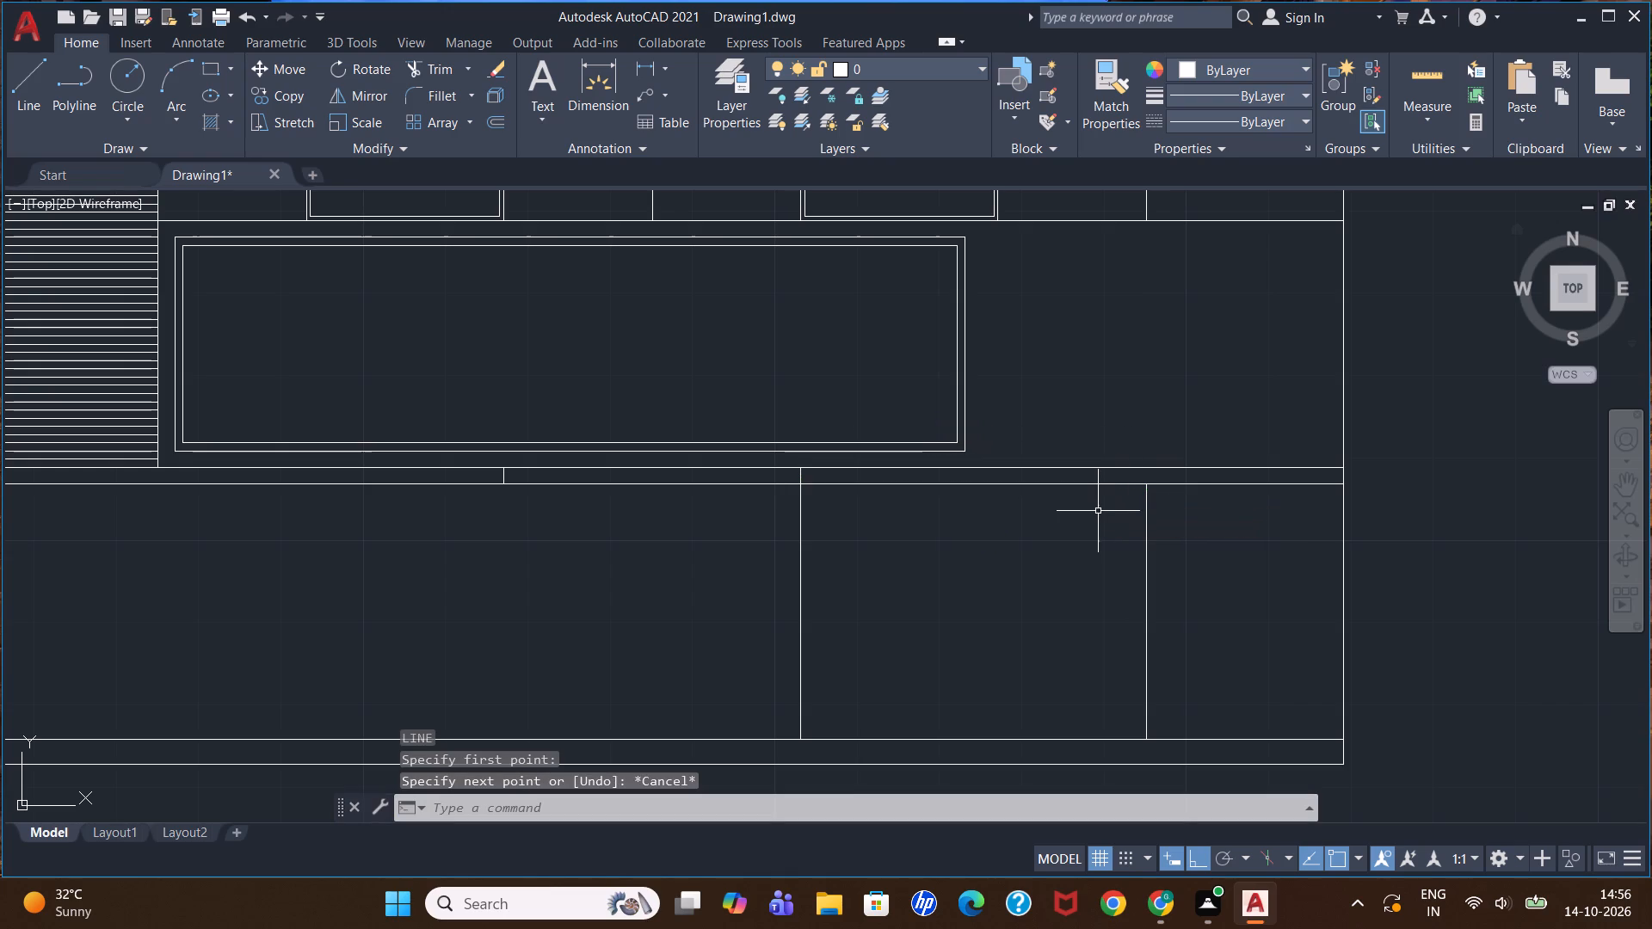
Draw a line 6" down the middle base divider from the countertop underside, continuing horizontally to the end-cabinet divider to form the top drawer.
key("l")
key("Return")
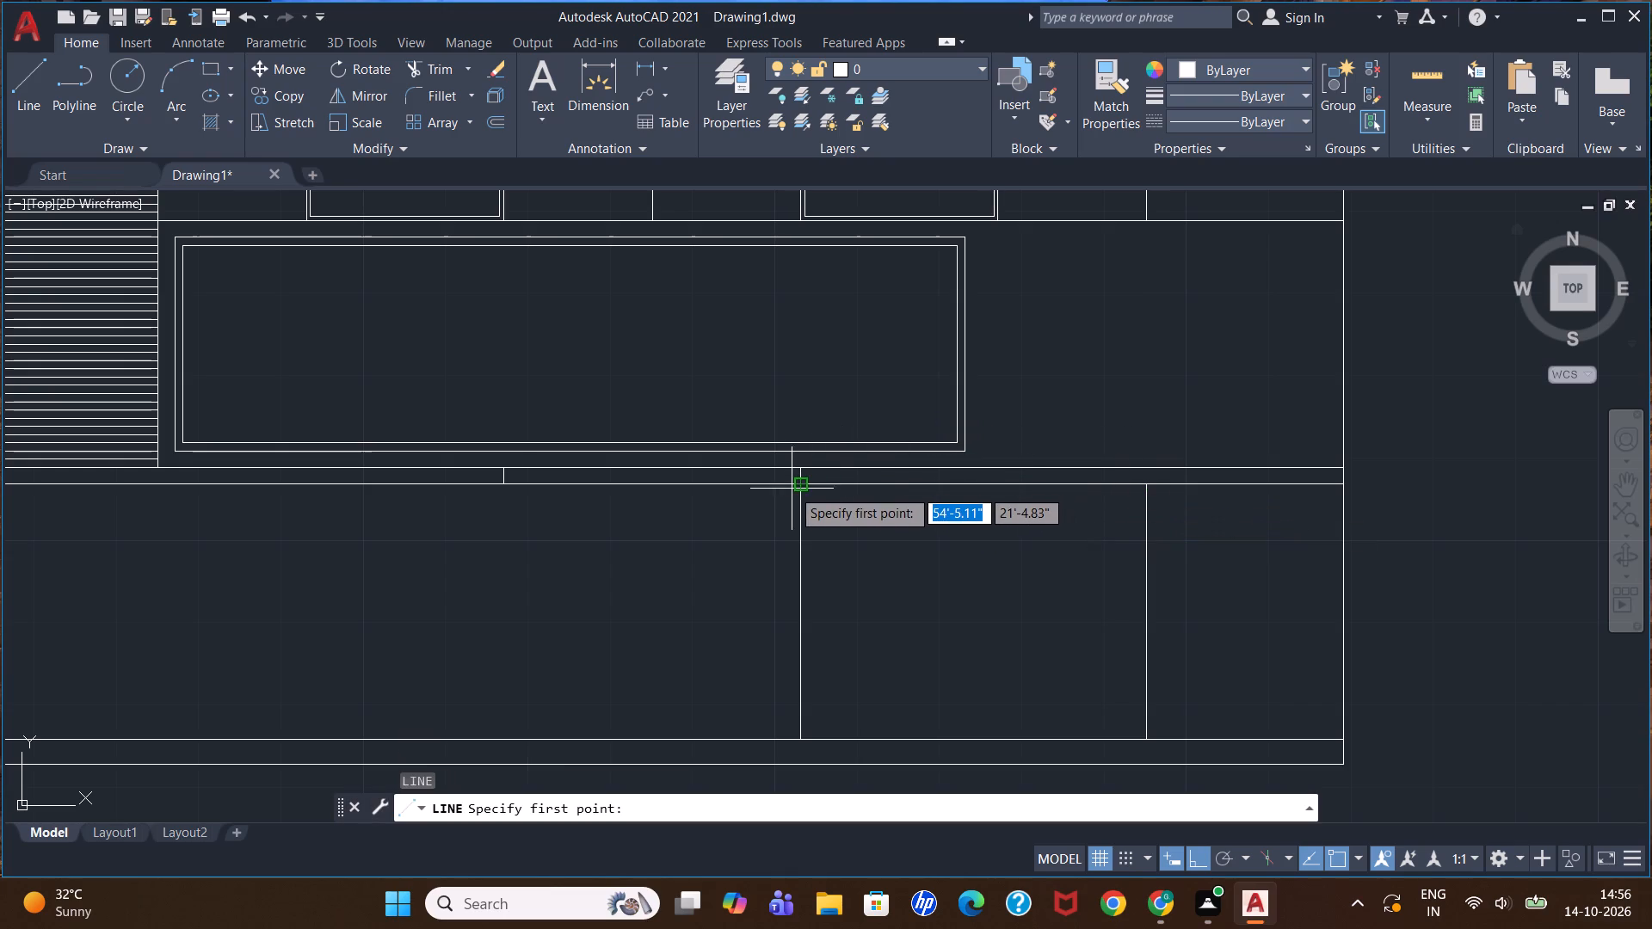
left_click(803, 489)
key("6")
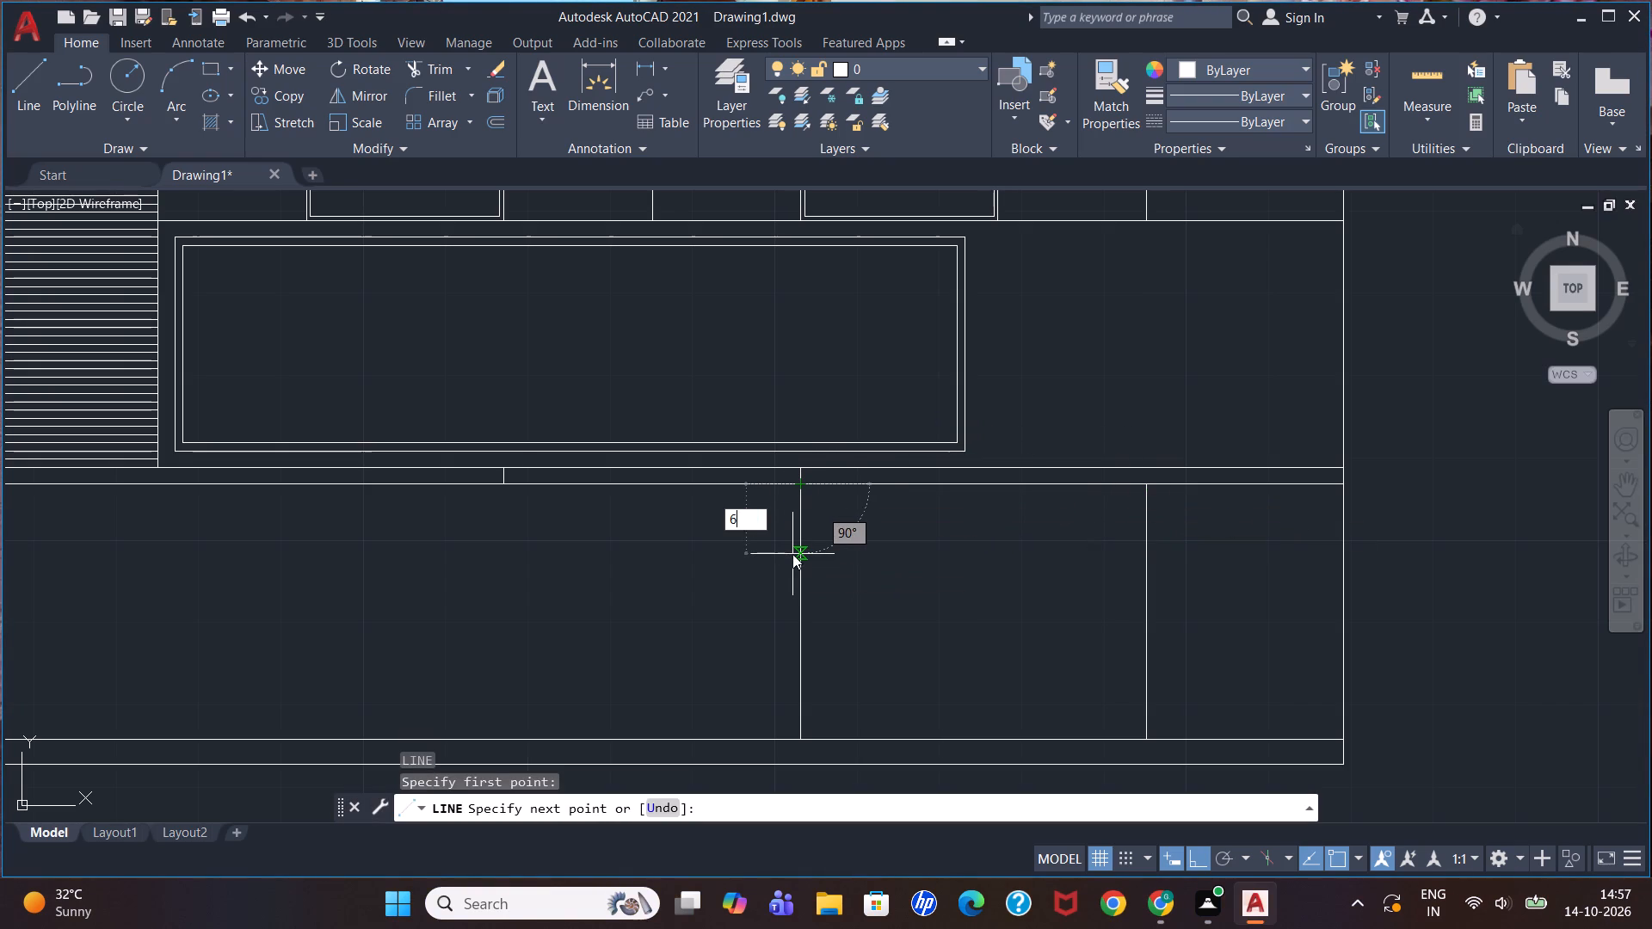
key("shift+quotedbl")
key("Return")
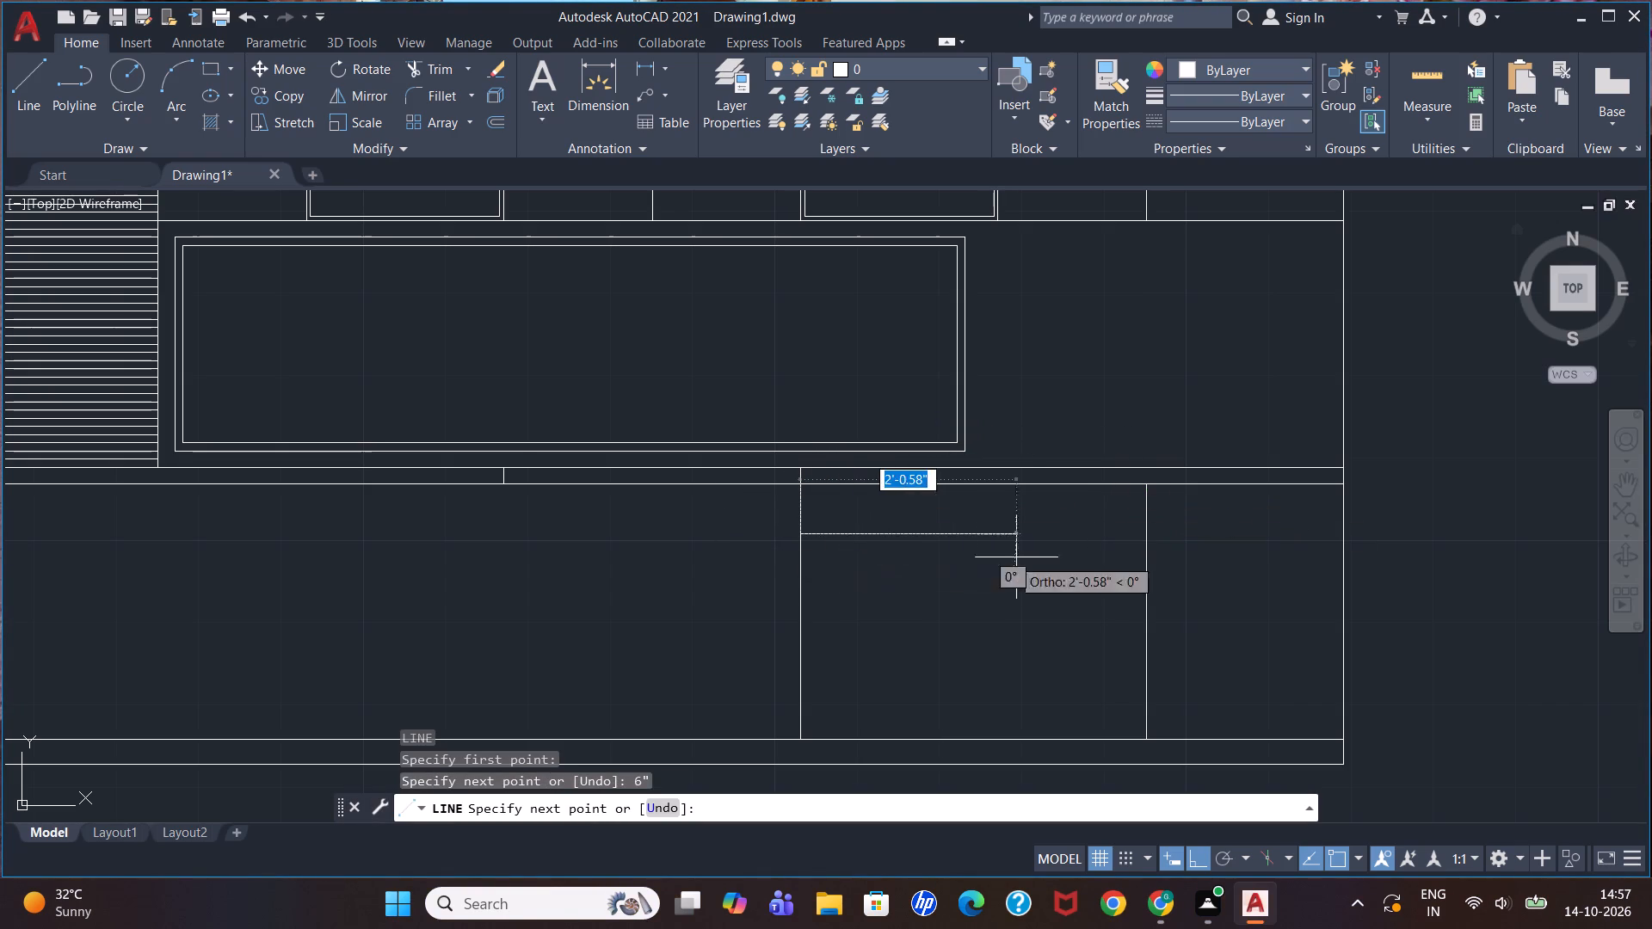
left_click(1144, 536)
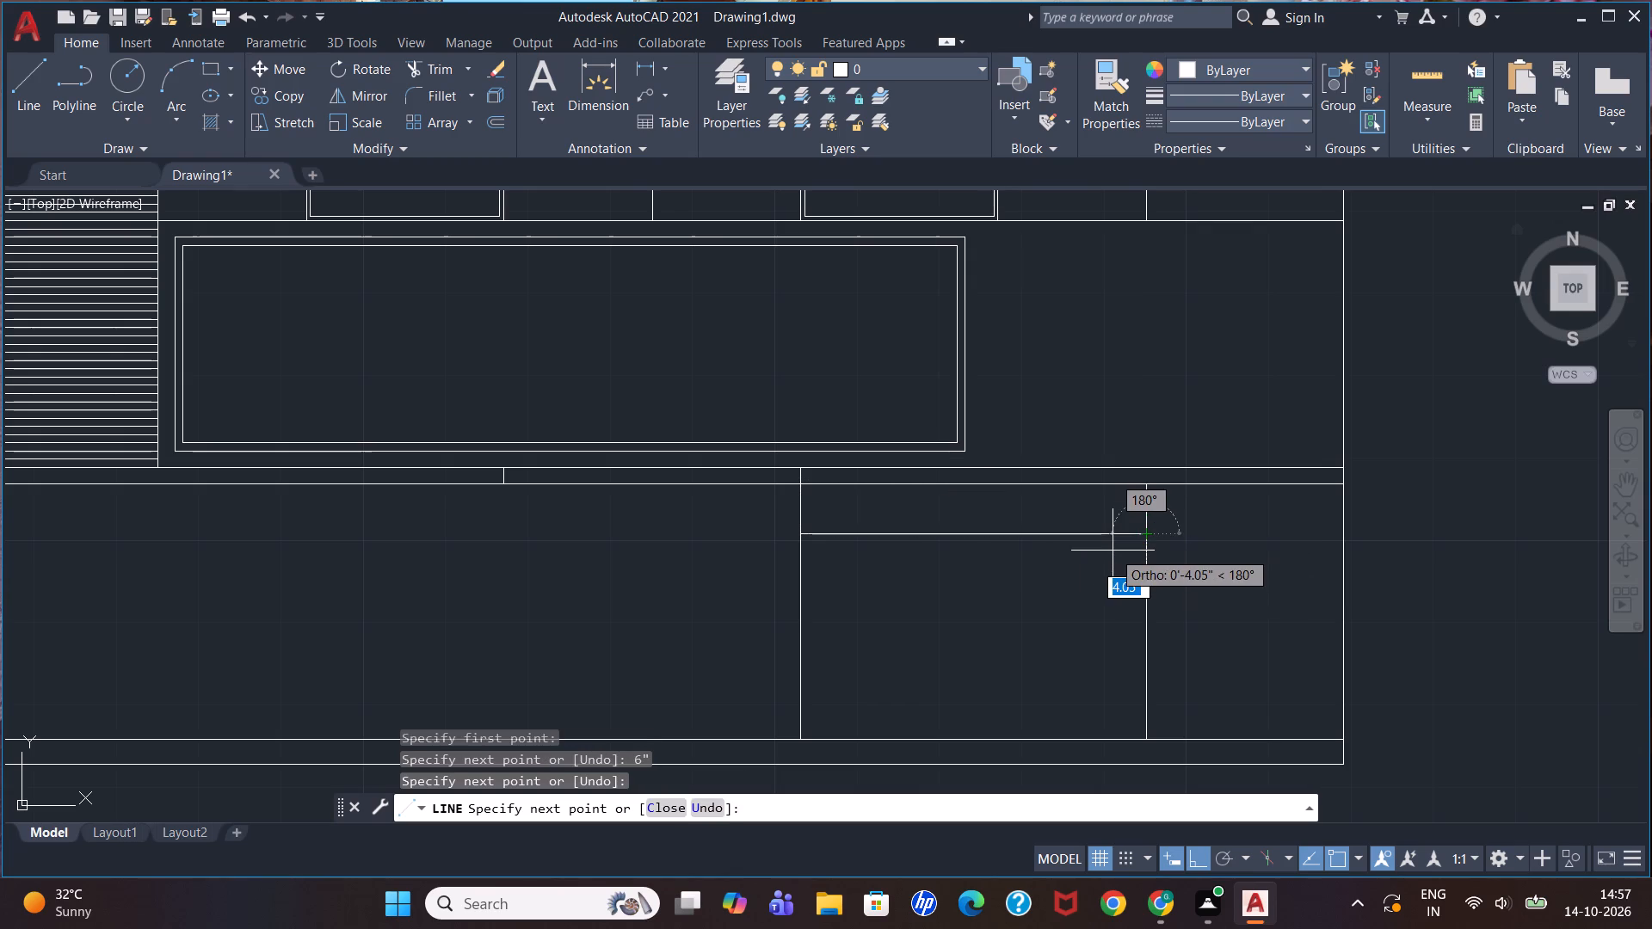
key("Escape")
Draw a line 1' down the middle divider from the top drawer line, continuing horizontally to the end-cabinet divider to form the second drawer.
key("l")
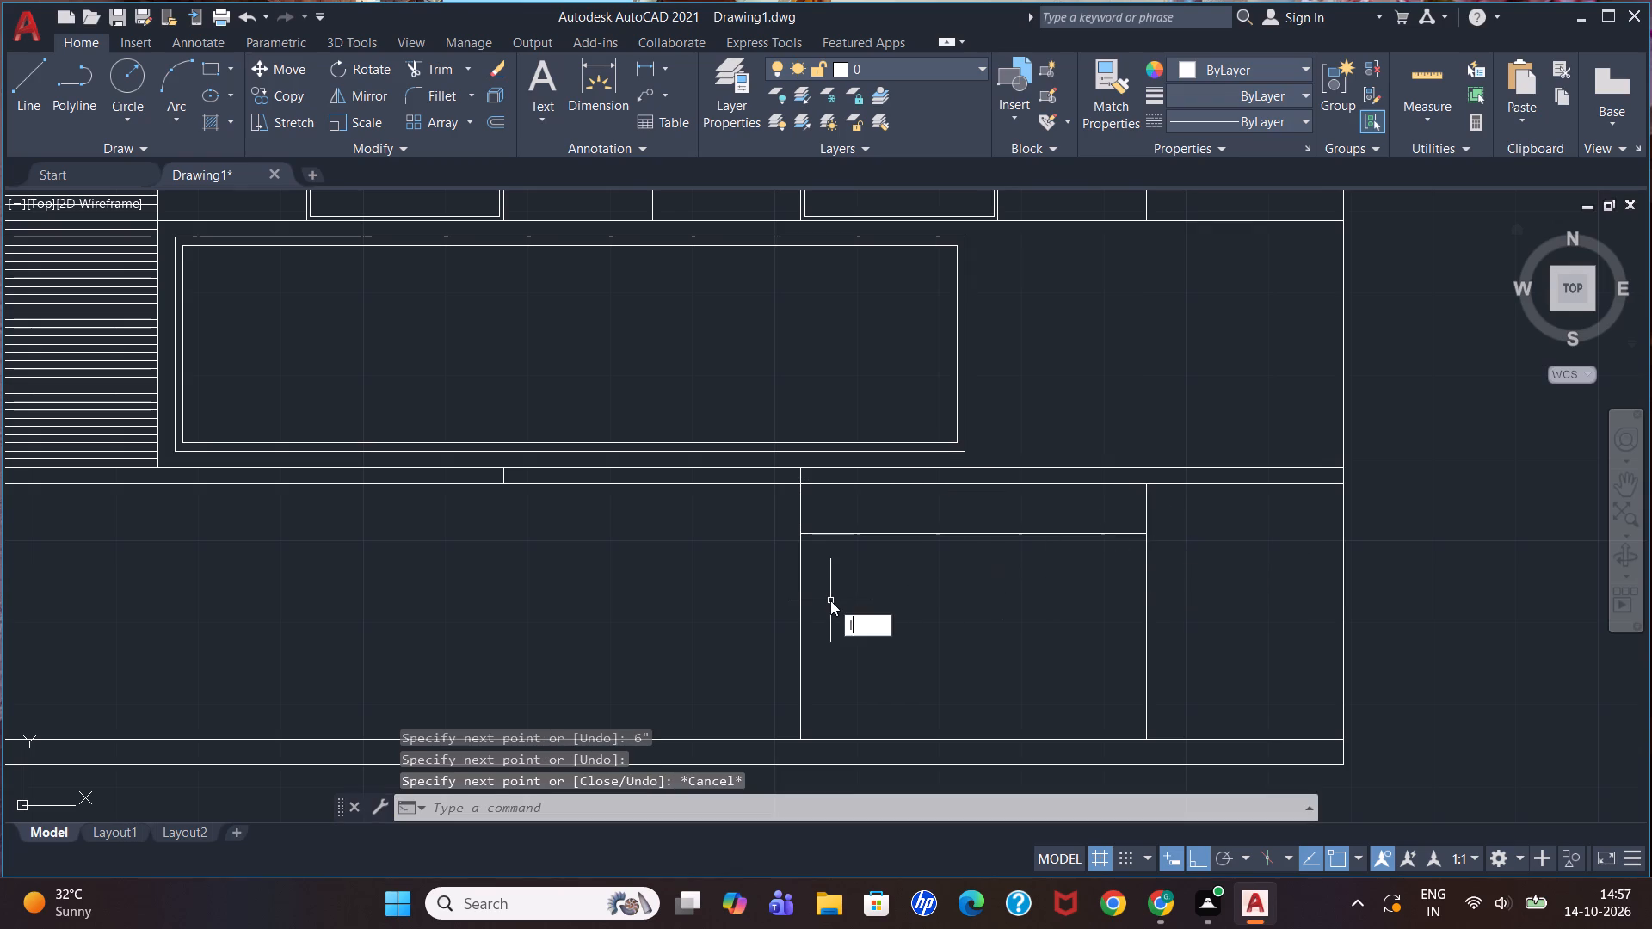
key("Return")
left_click(798, 534)
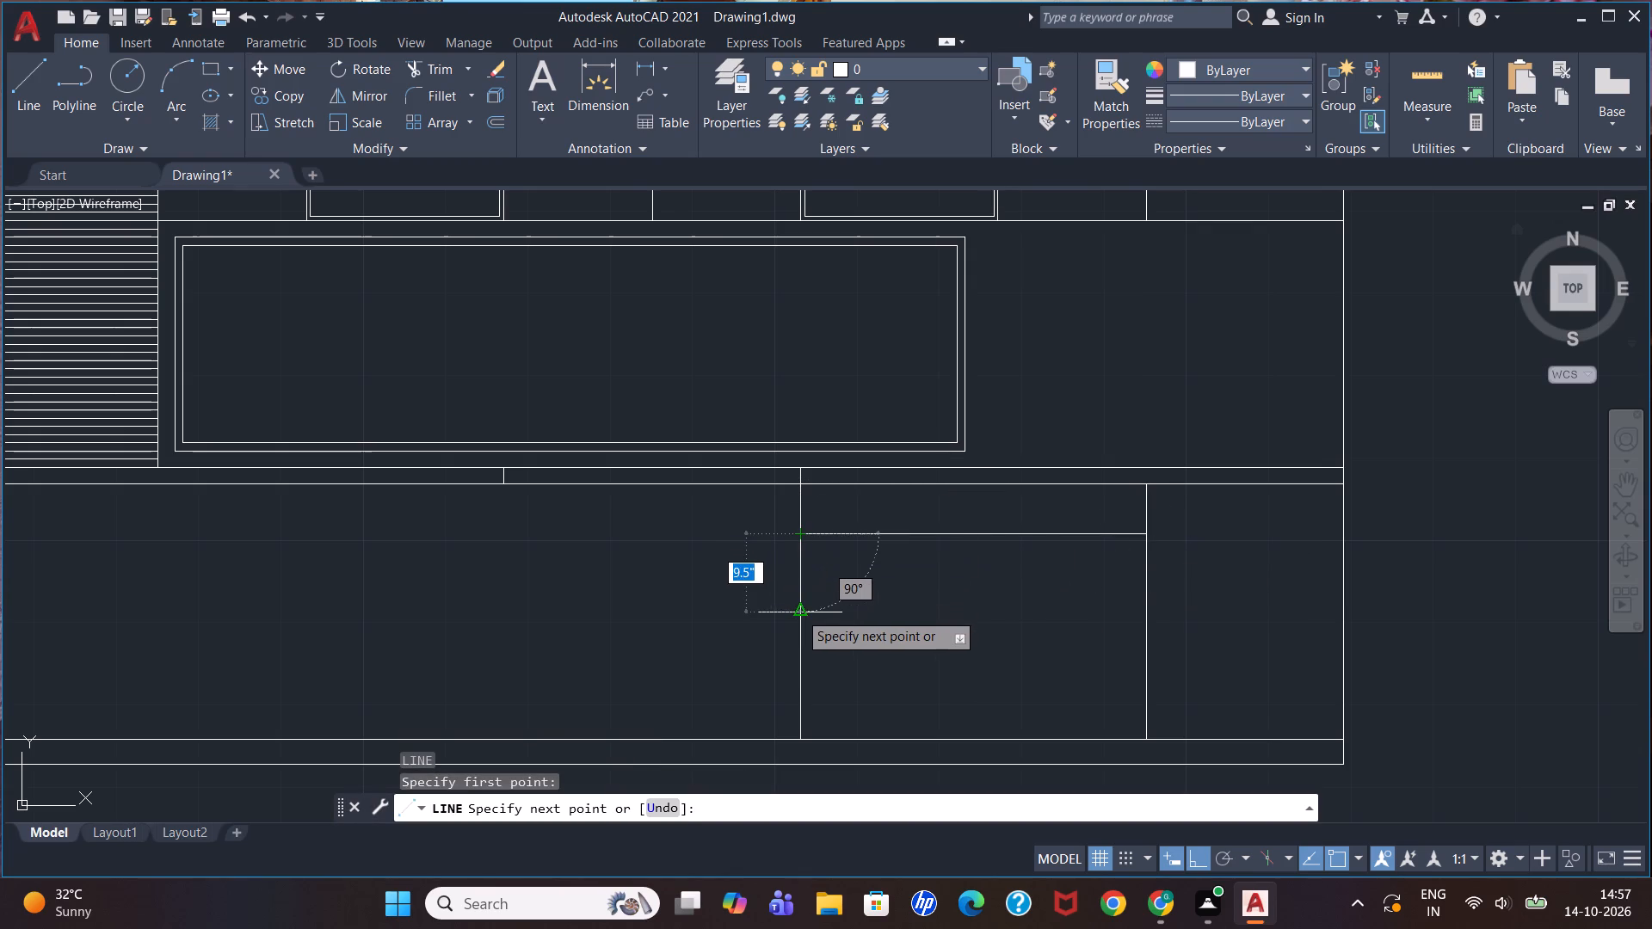
key("1")
key("apostrophe")
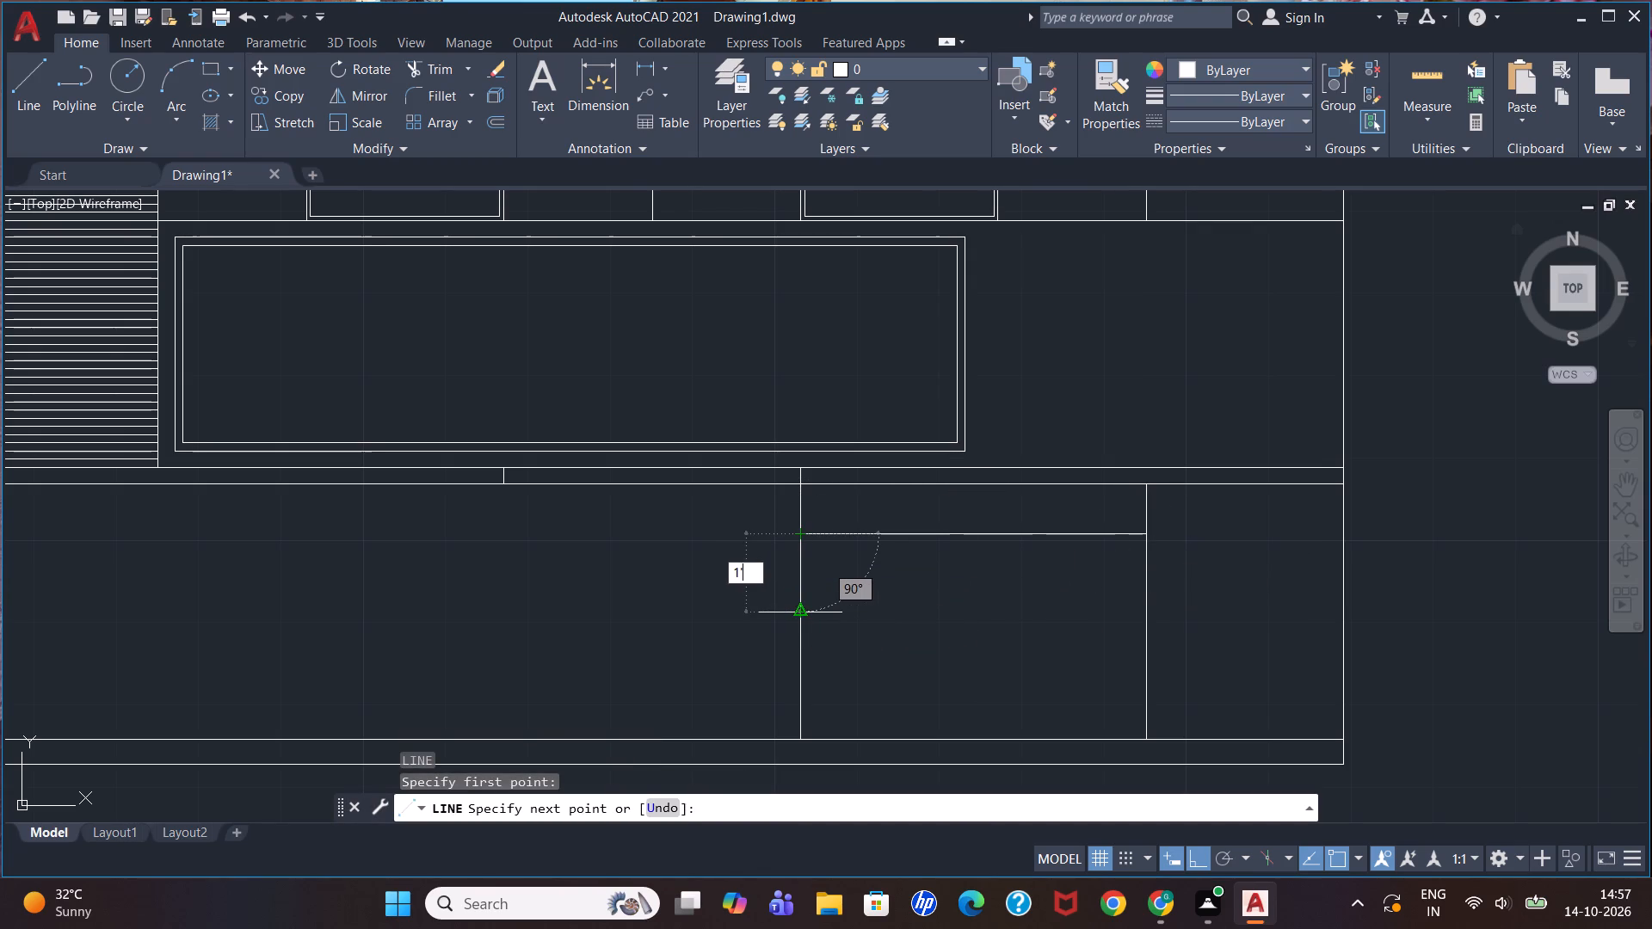
key("Return")
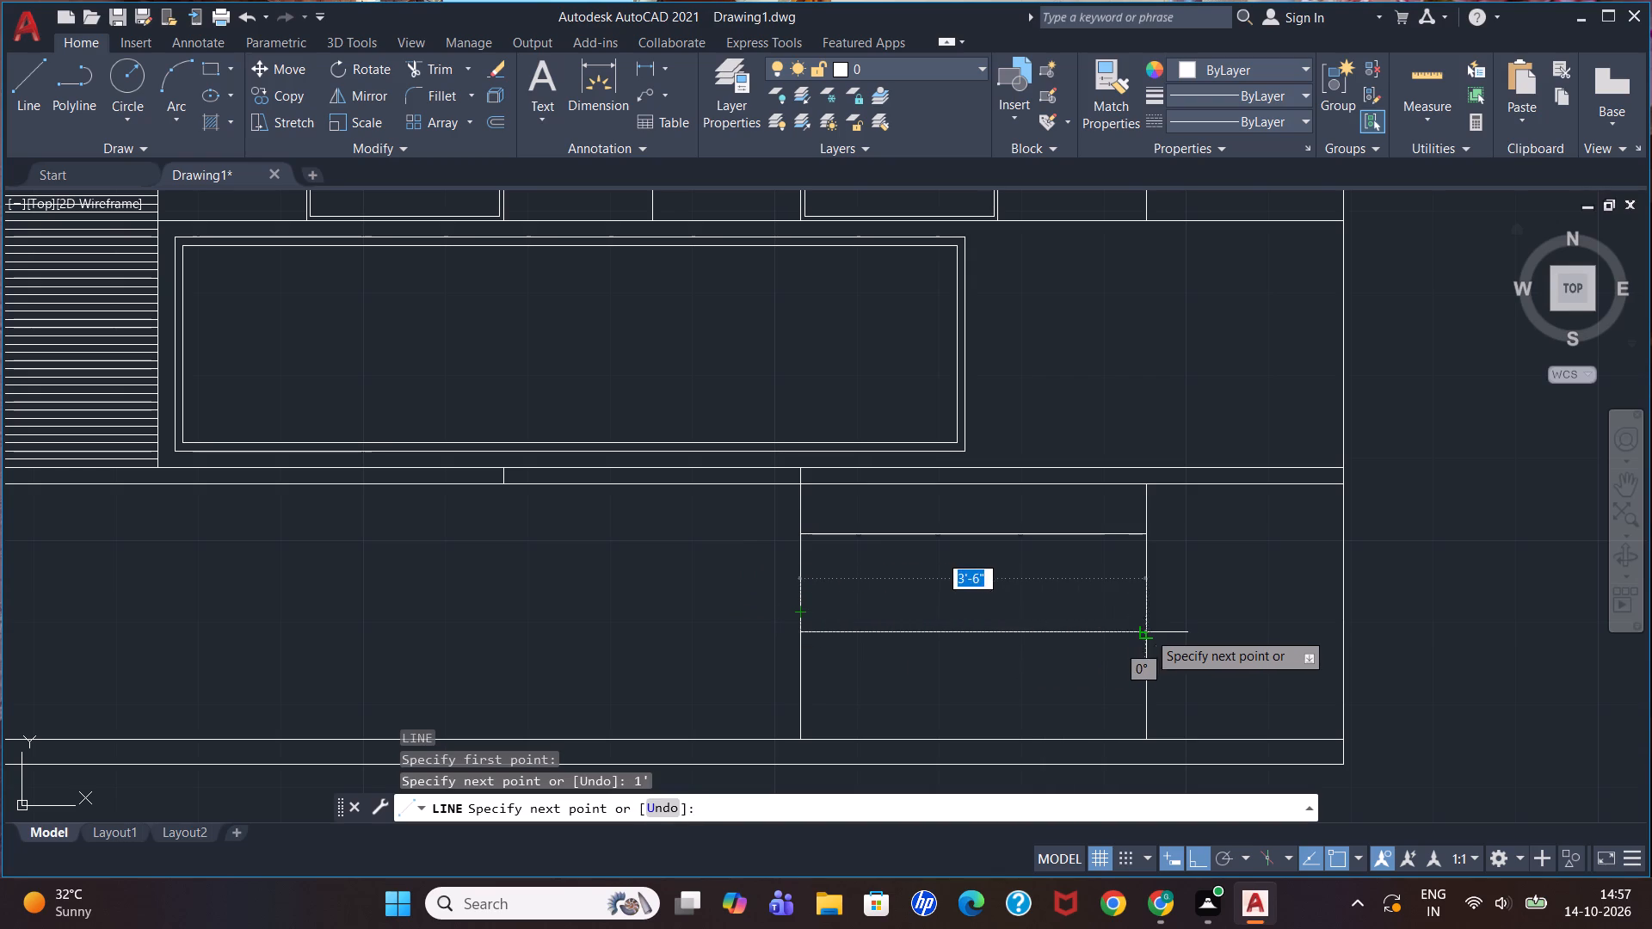
left_click(1142, 634)
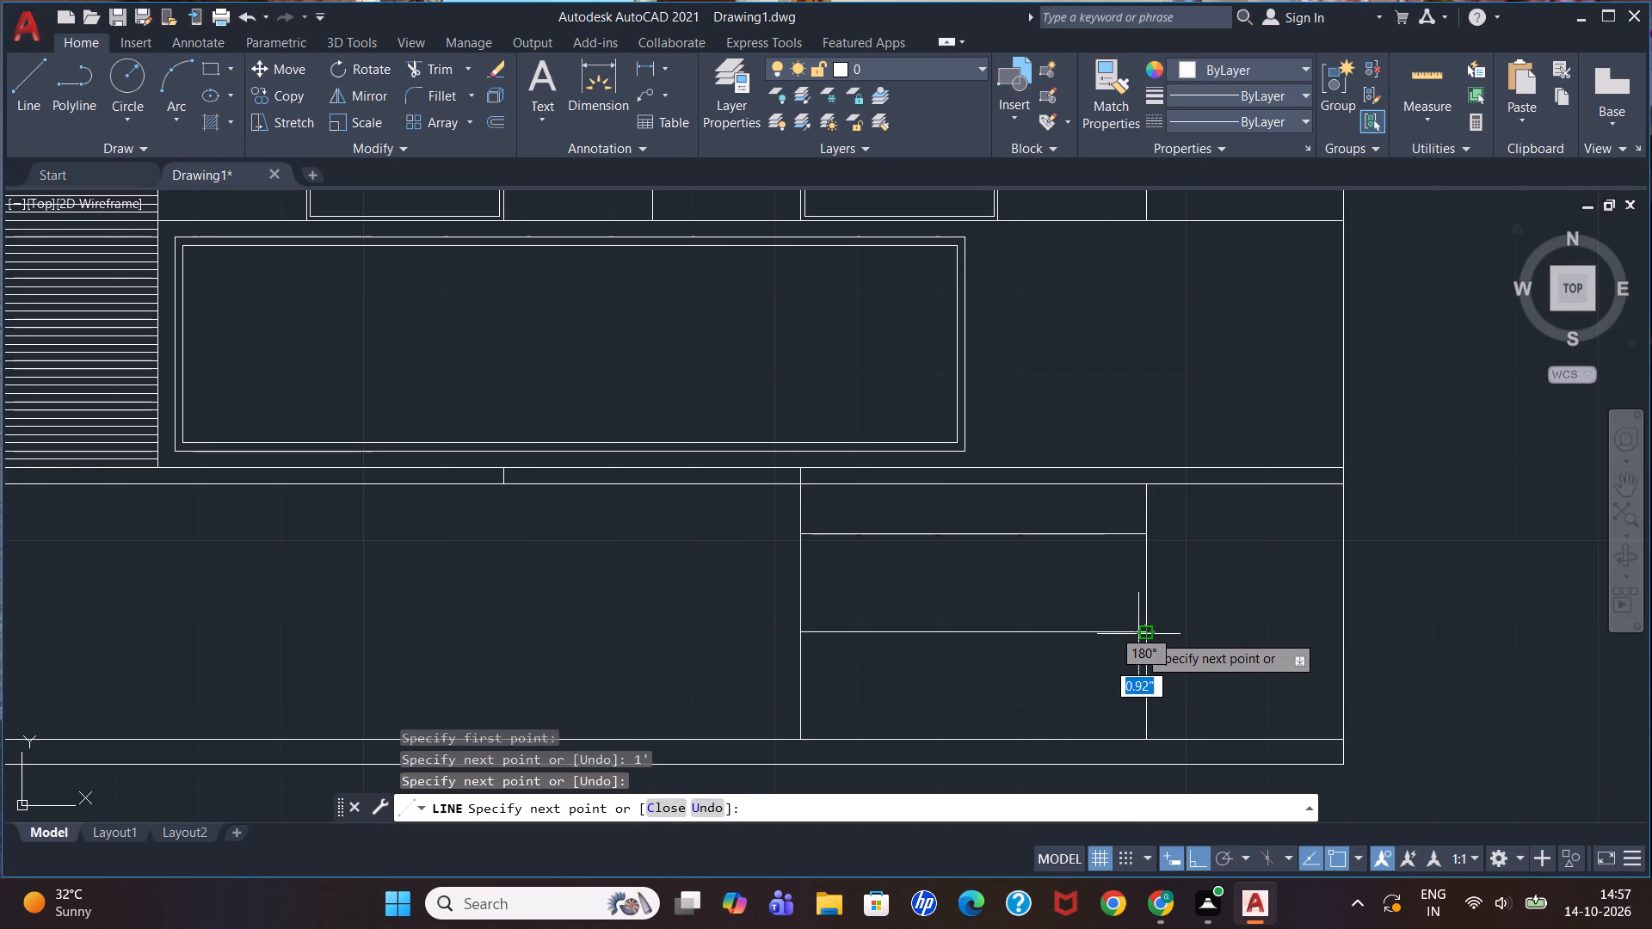
key("Escape")
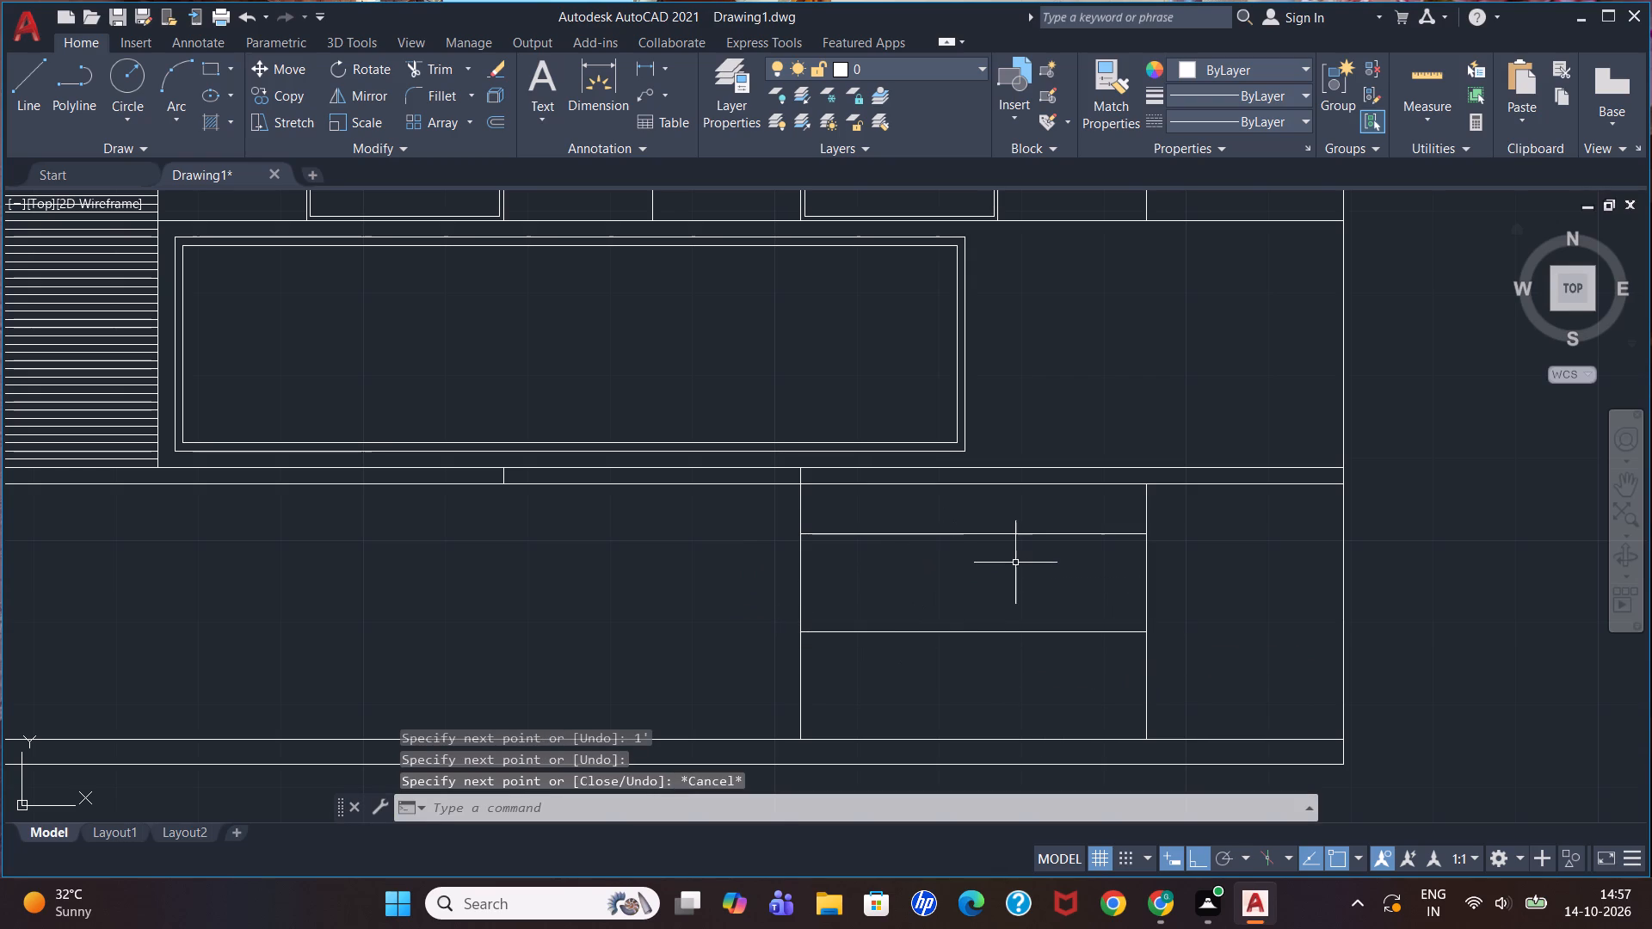
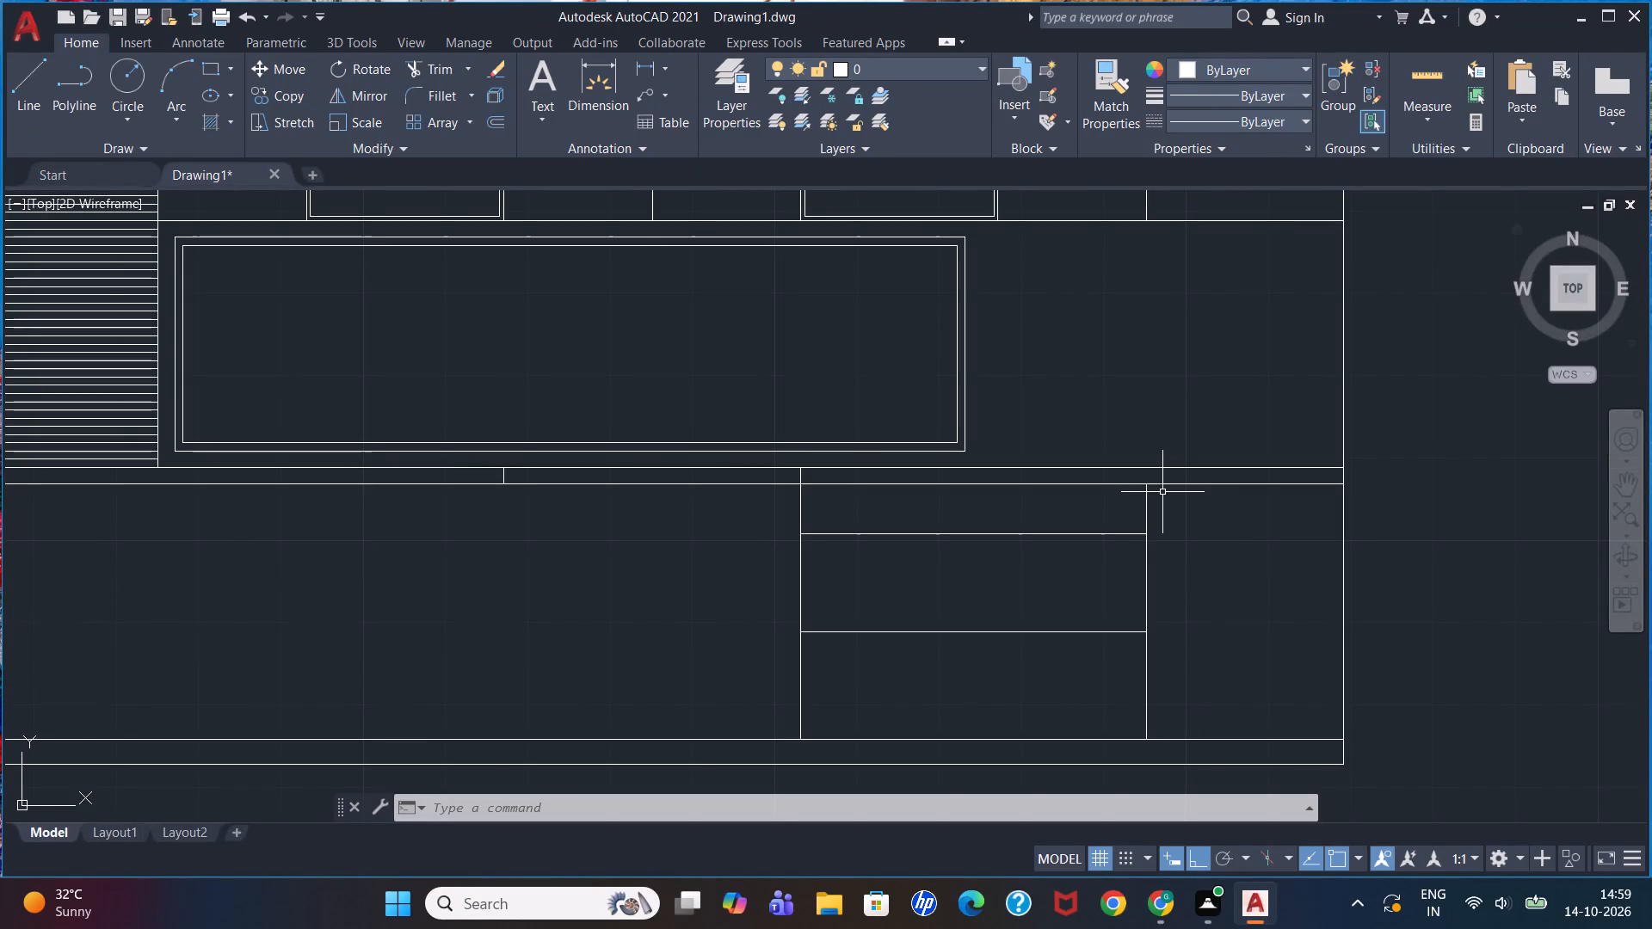
Measure the open base cabinet width from the right-hand elevation's outer left edge to the middle divider.
scroll(853, 710, "down", 1)
scroll(486, 599, "up", 1)
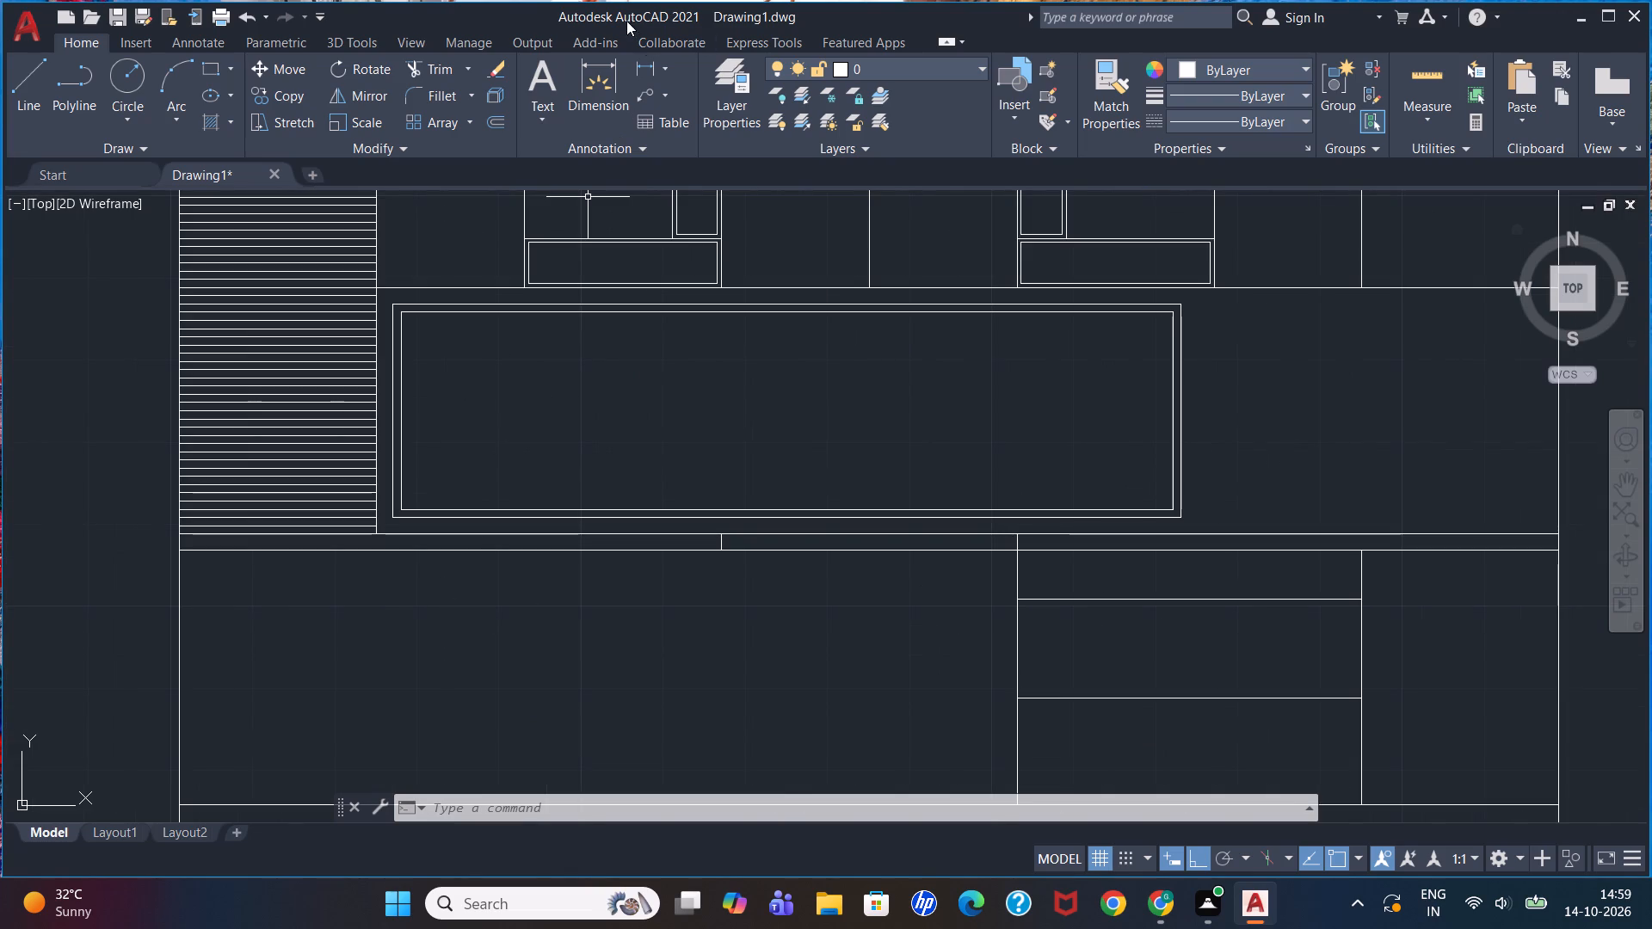
left_click(650, 66)
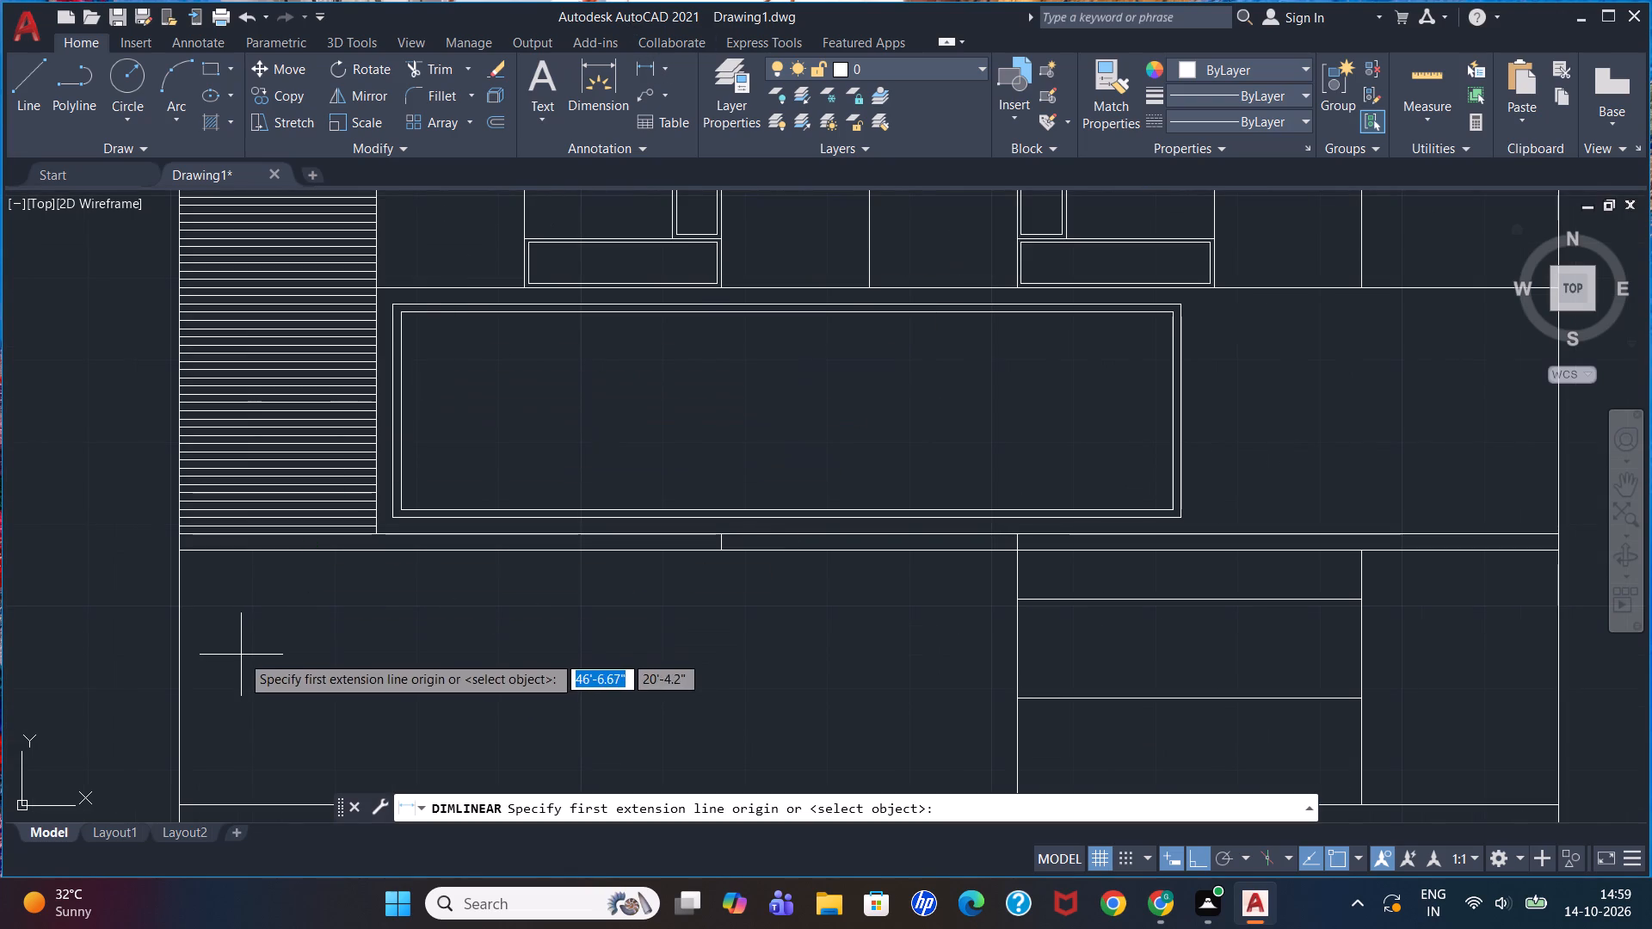
left_click(182, 650)
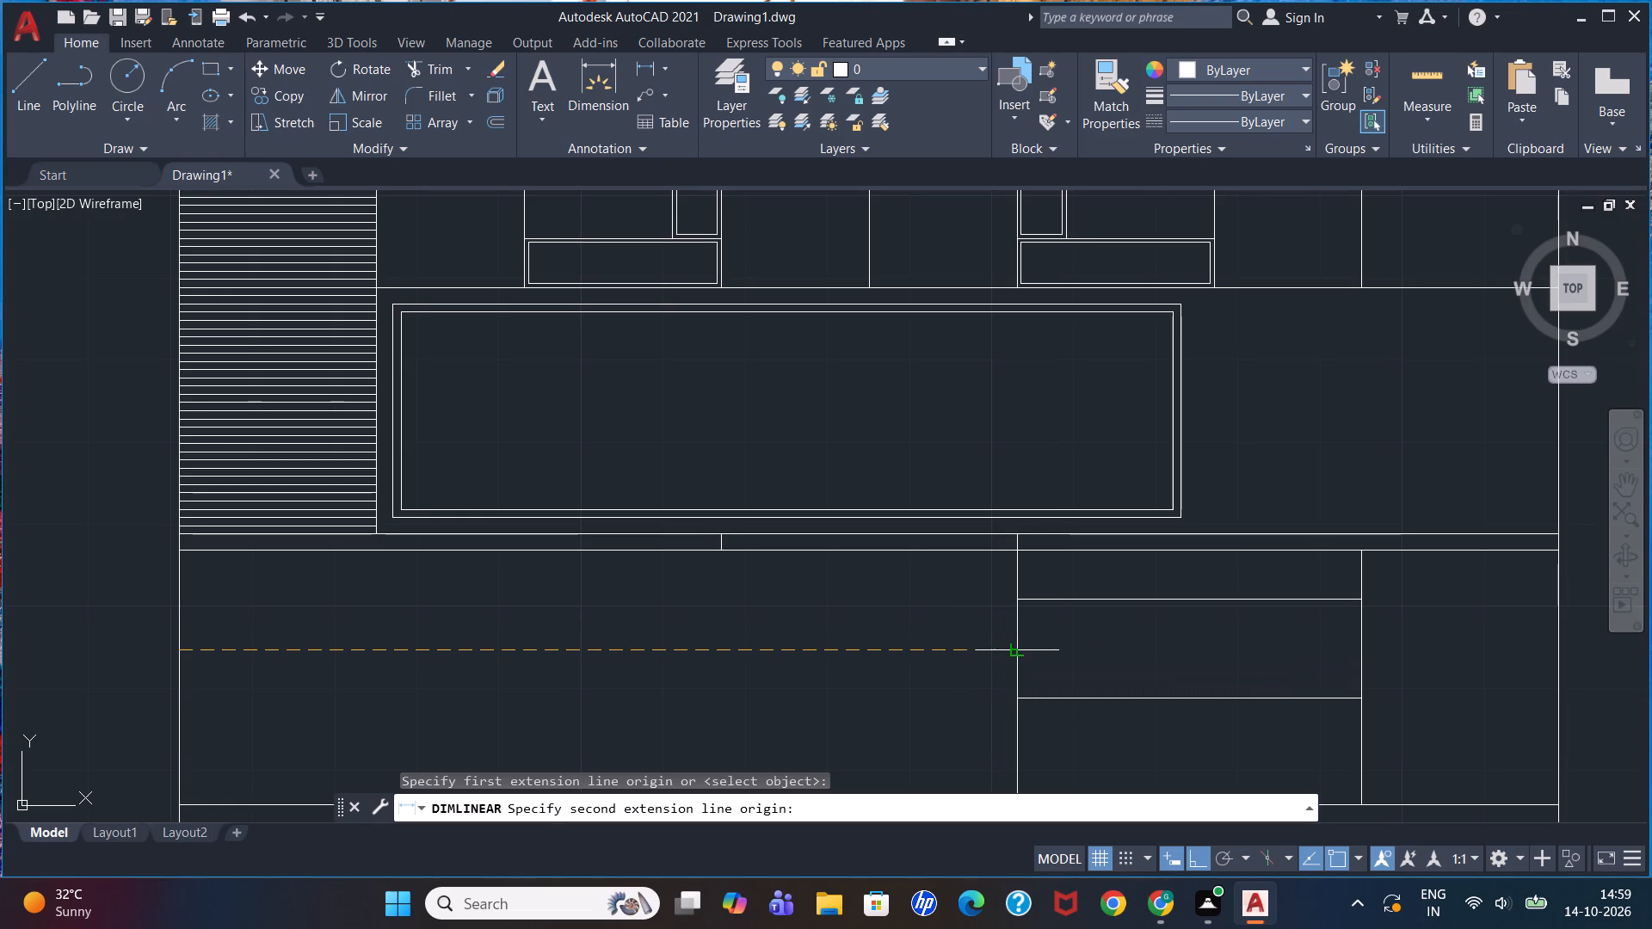
key("Escape")
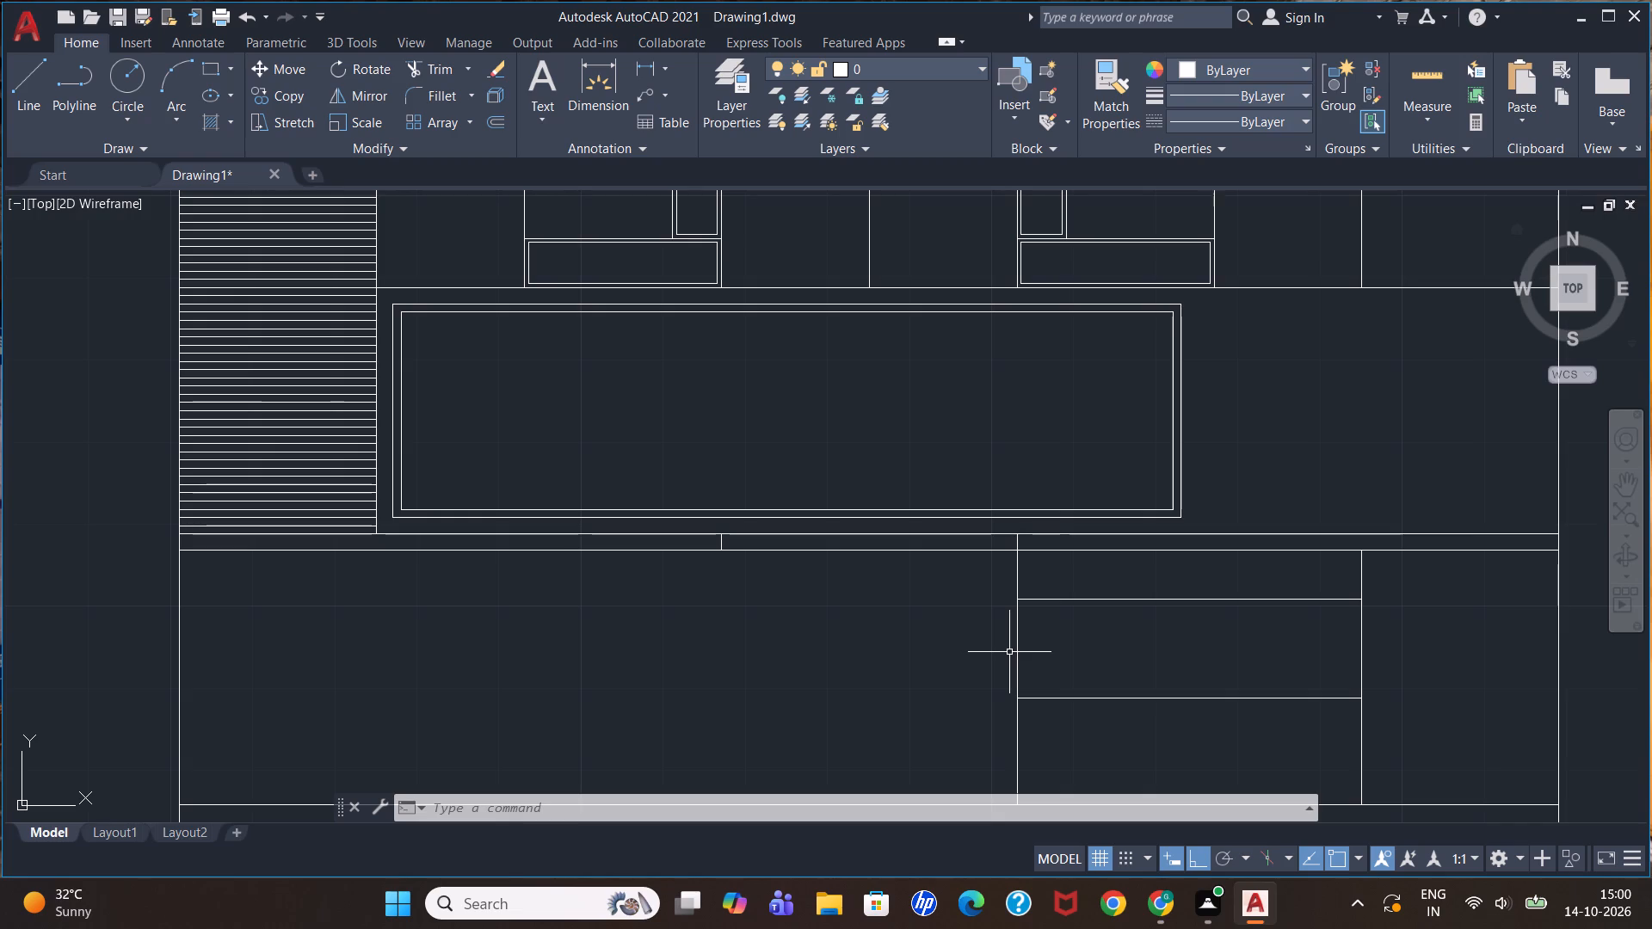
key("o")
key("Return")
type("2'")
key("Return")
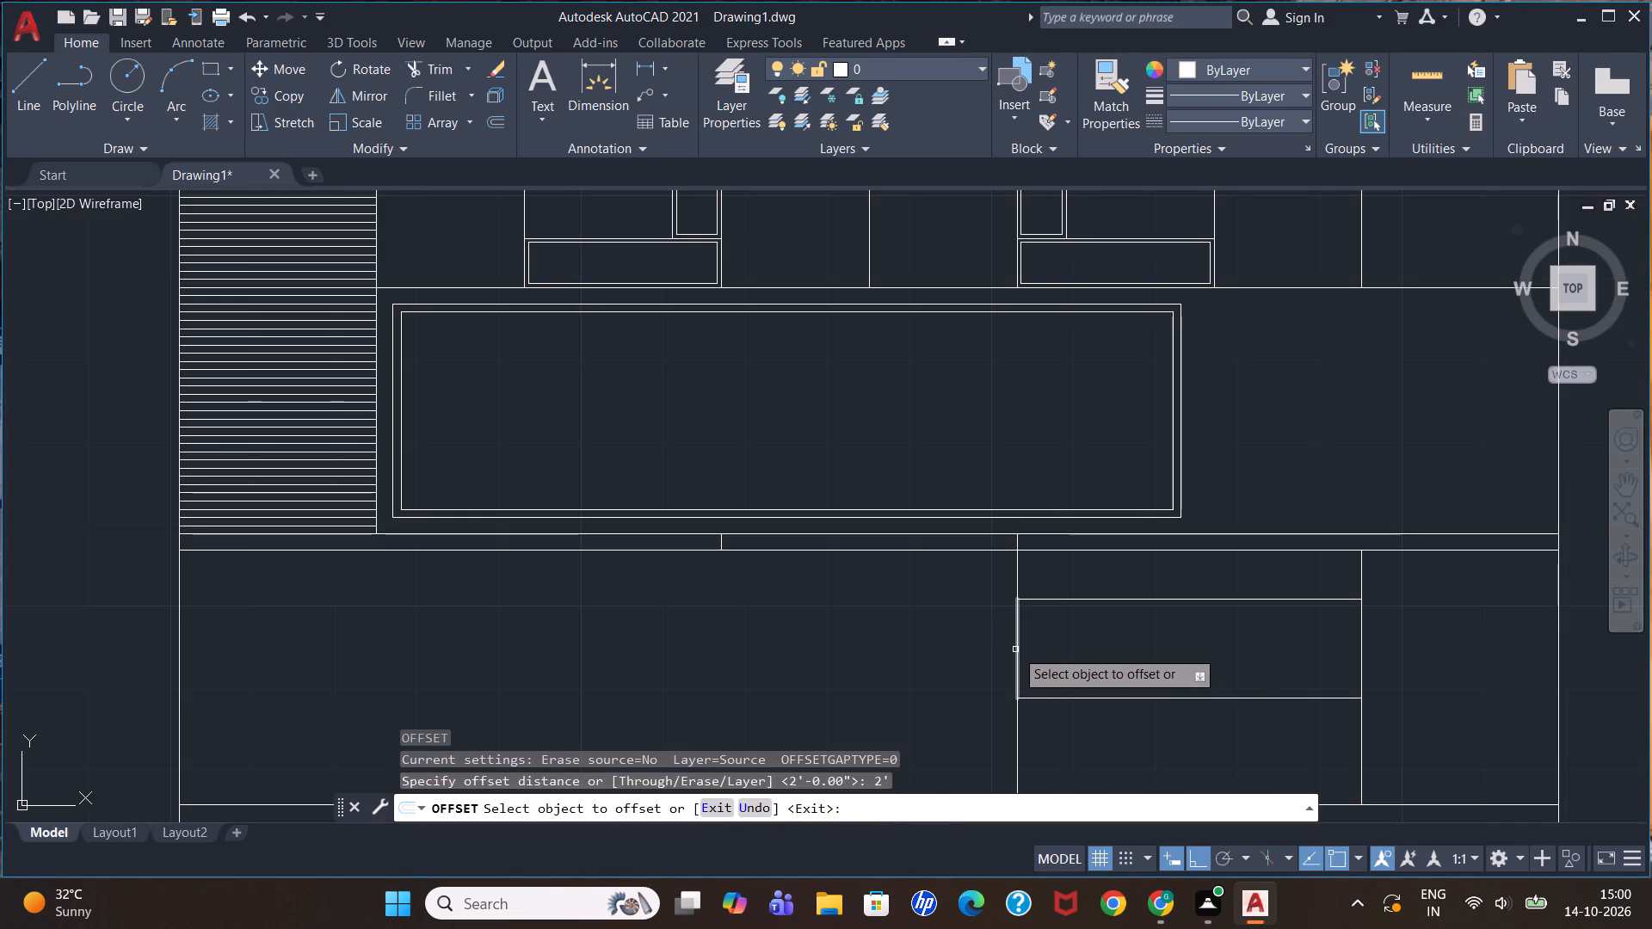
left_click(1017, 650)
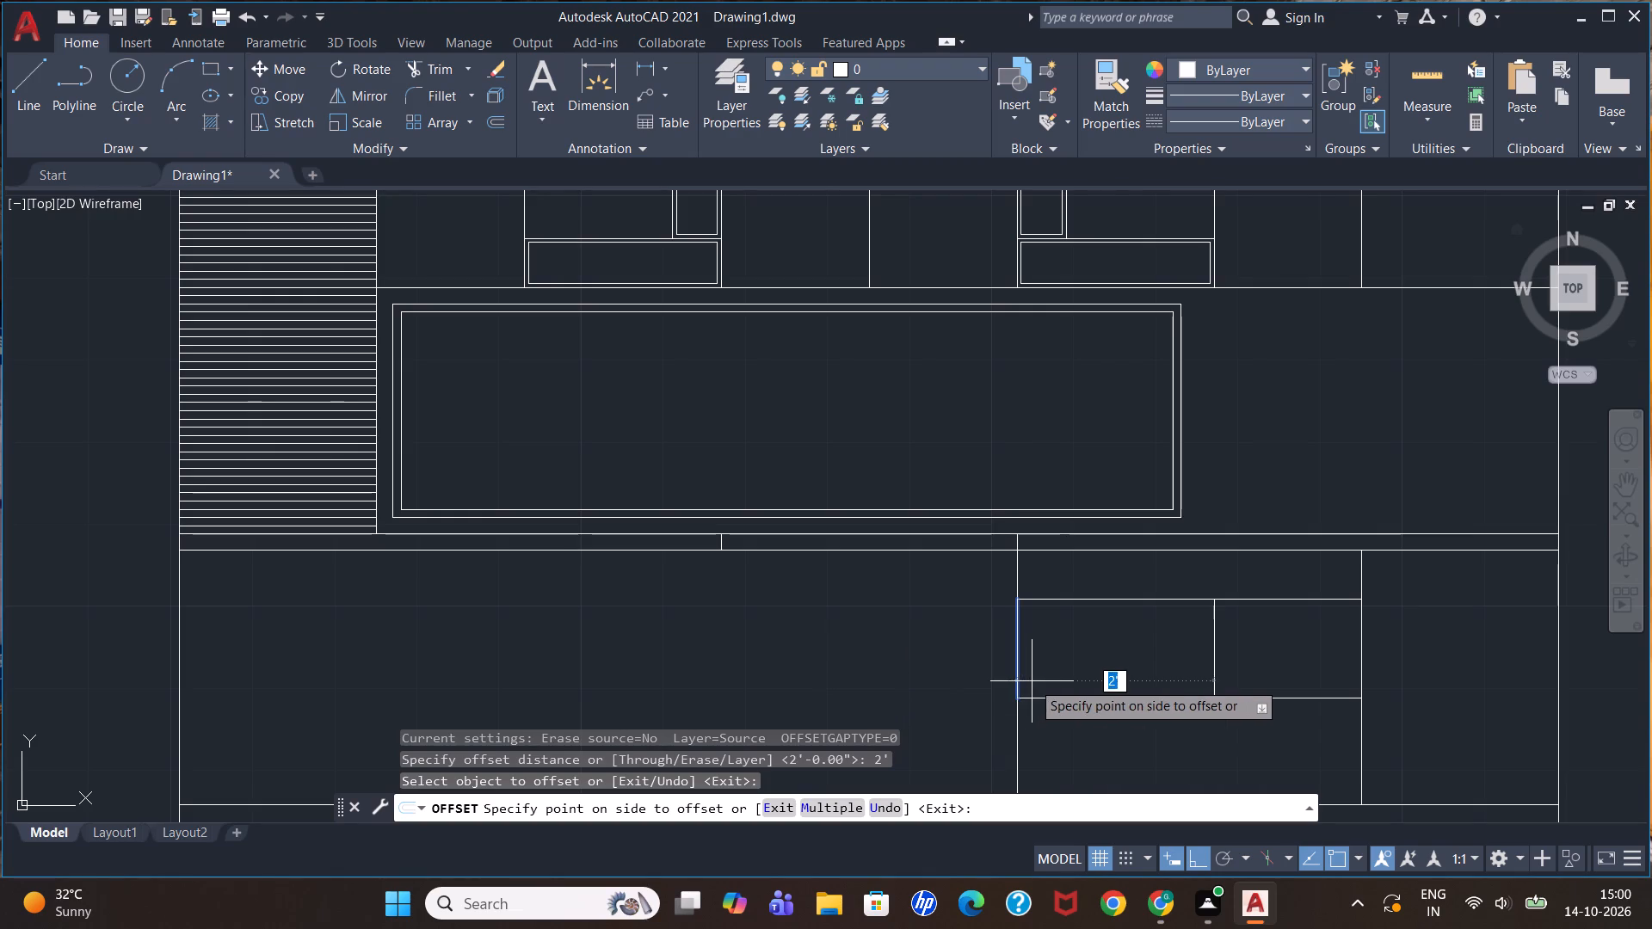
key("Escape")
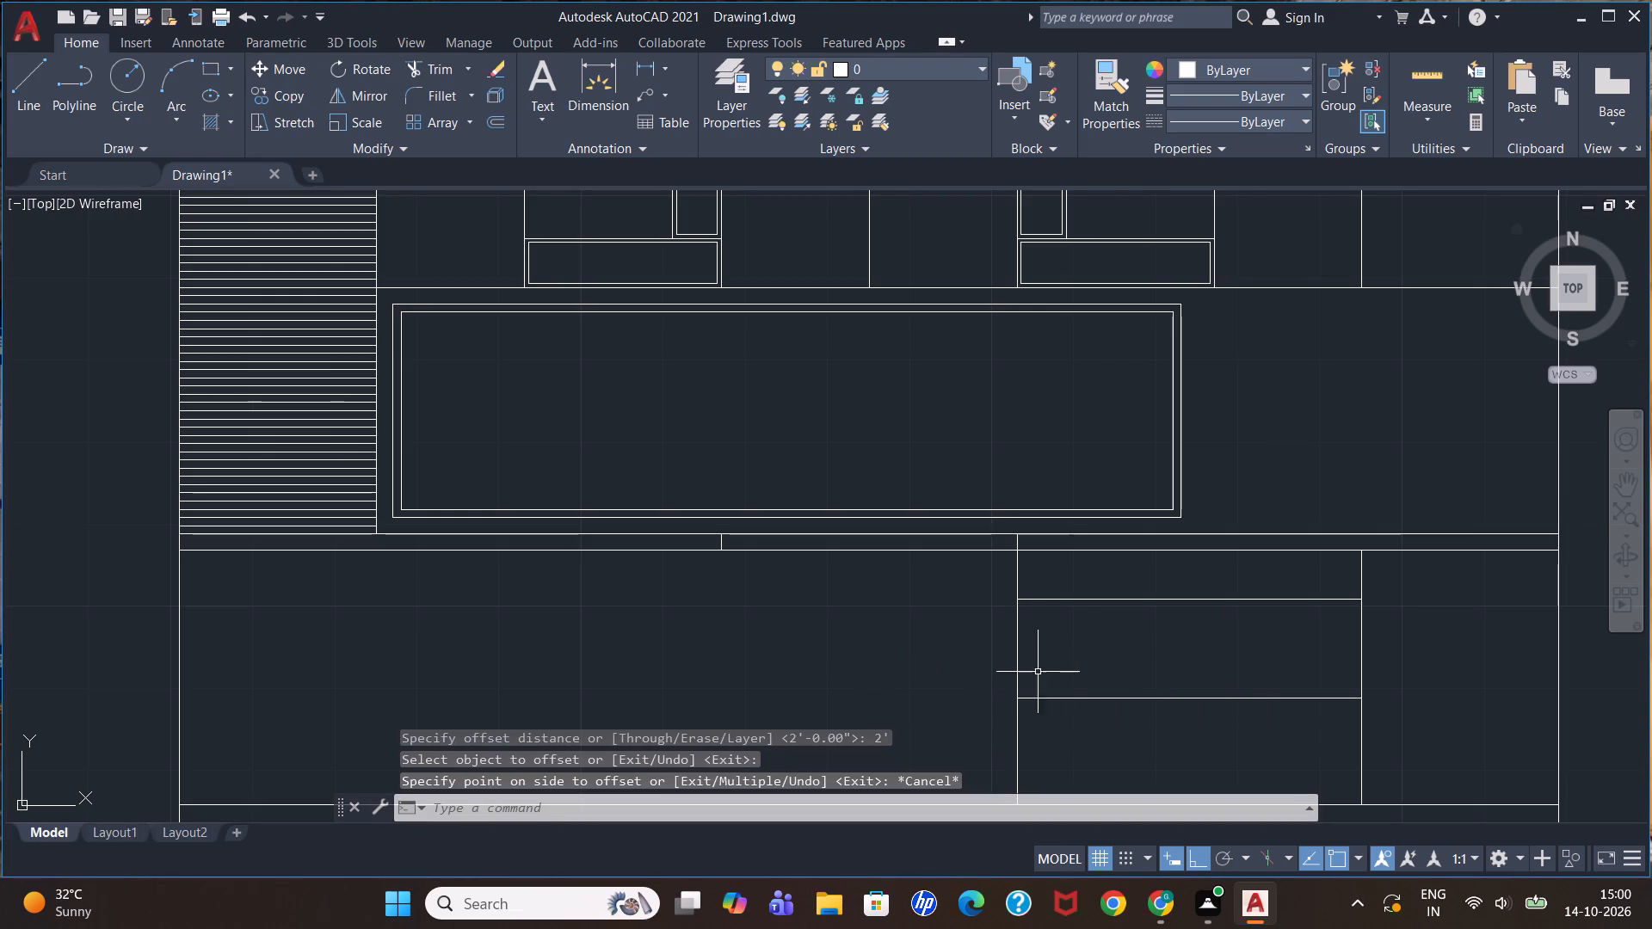
Delete the two short leftover line segments overlapping the middle base divider beside the top and second drawers.
left_click(1016, 664)
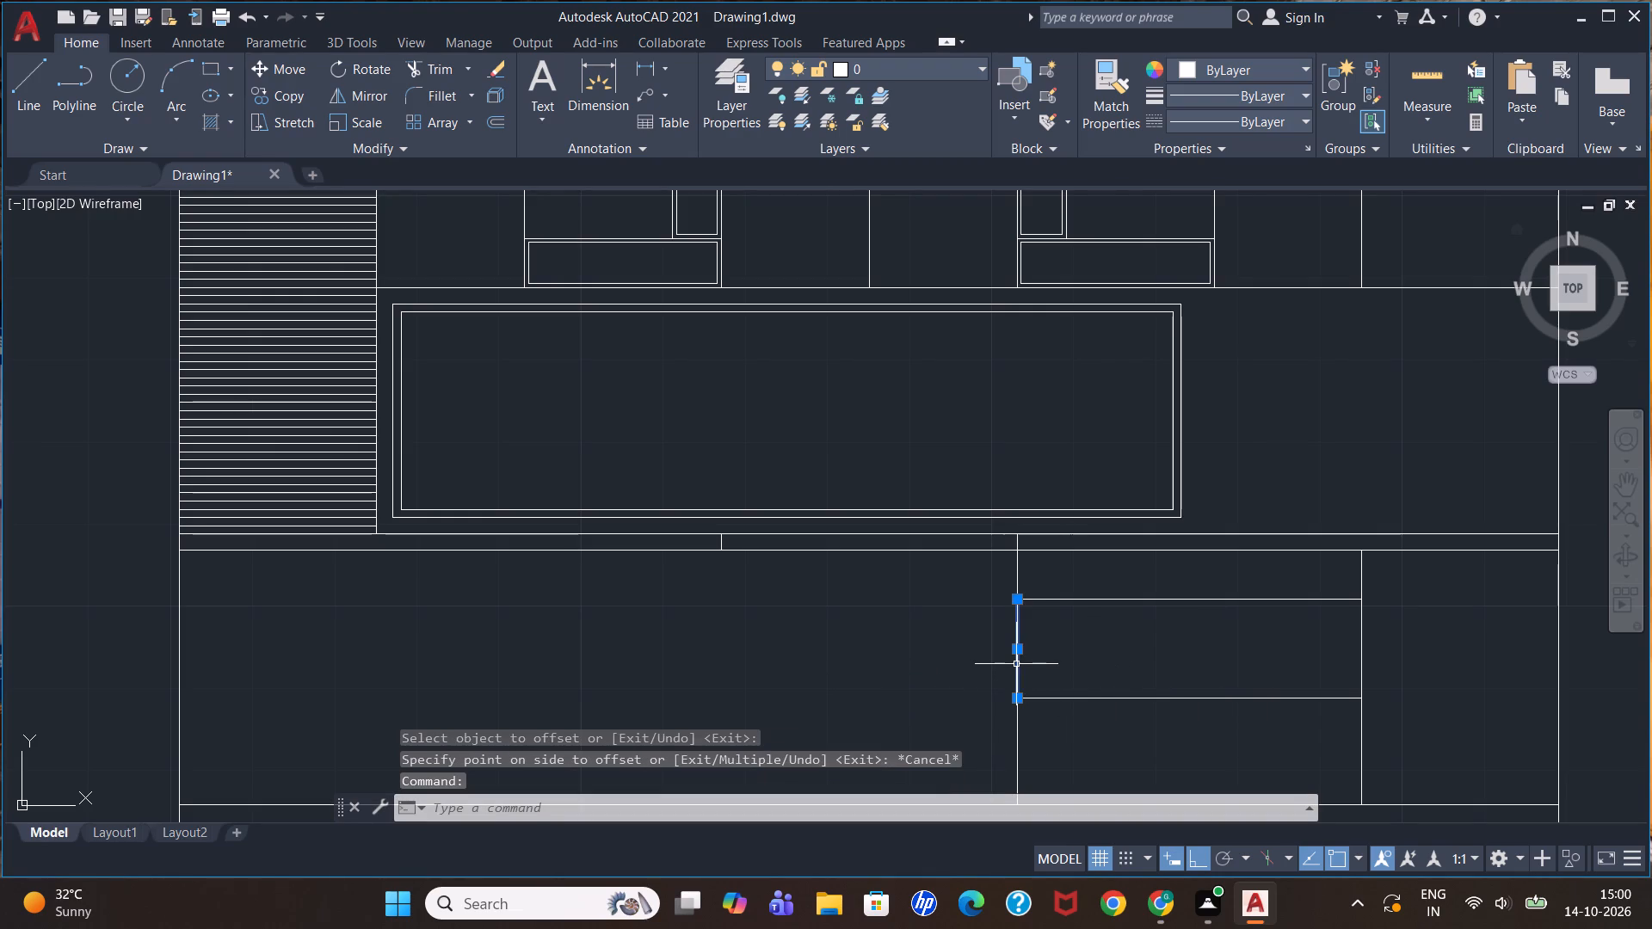
key("Delete")
left_click(1017, 593)
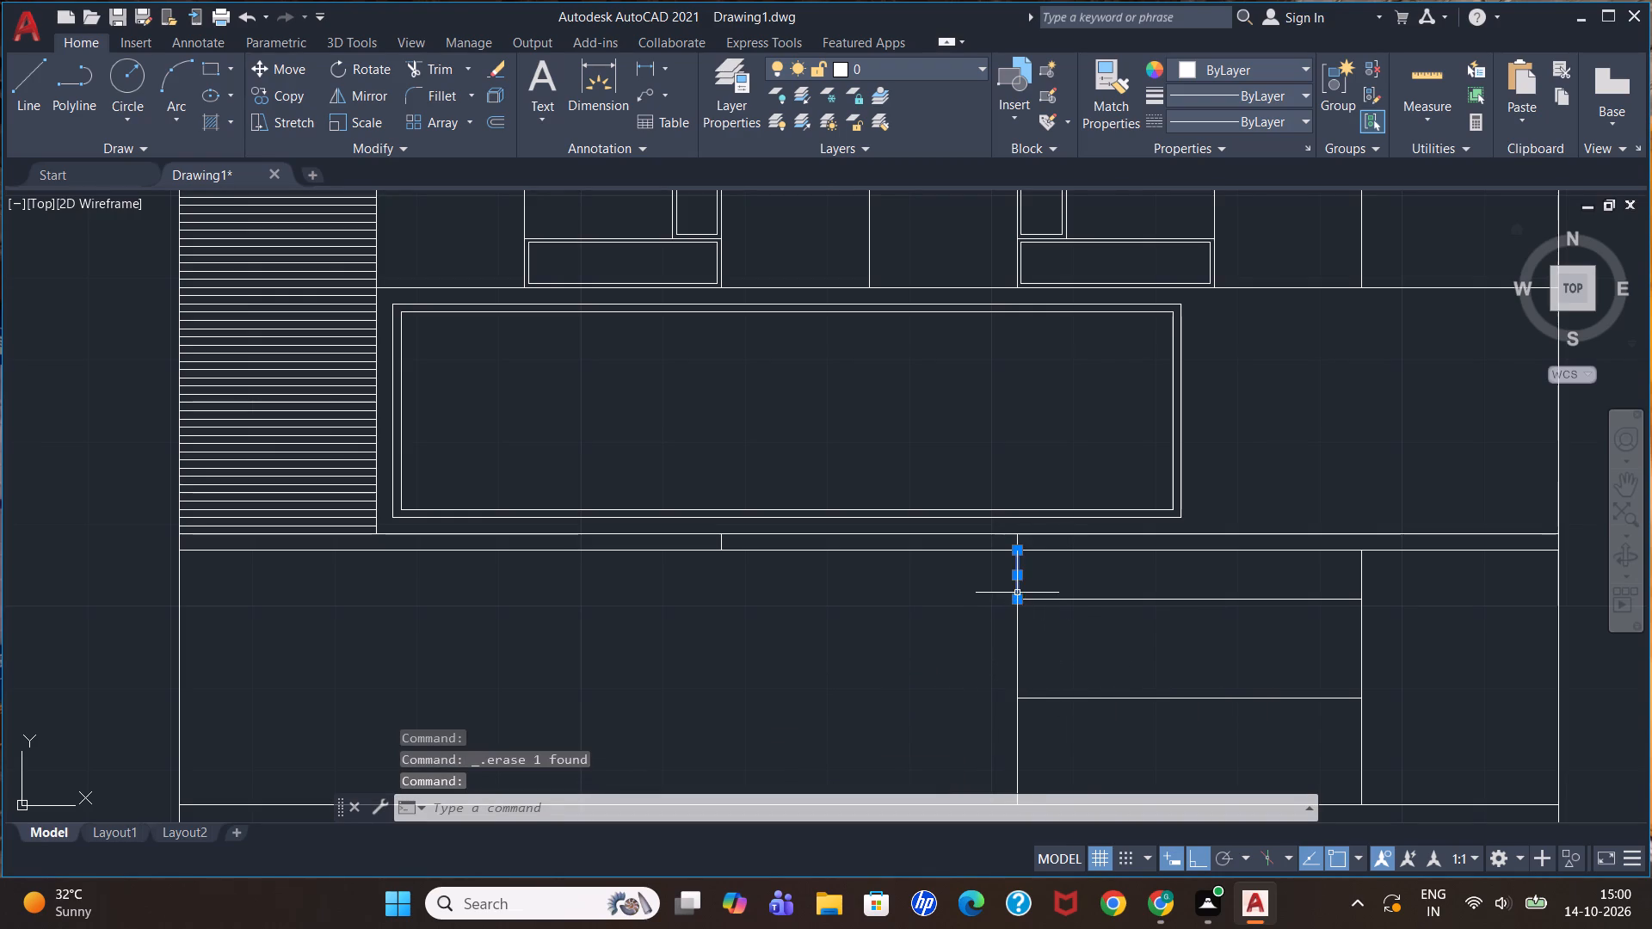
key("Delete")
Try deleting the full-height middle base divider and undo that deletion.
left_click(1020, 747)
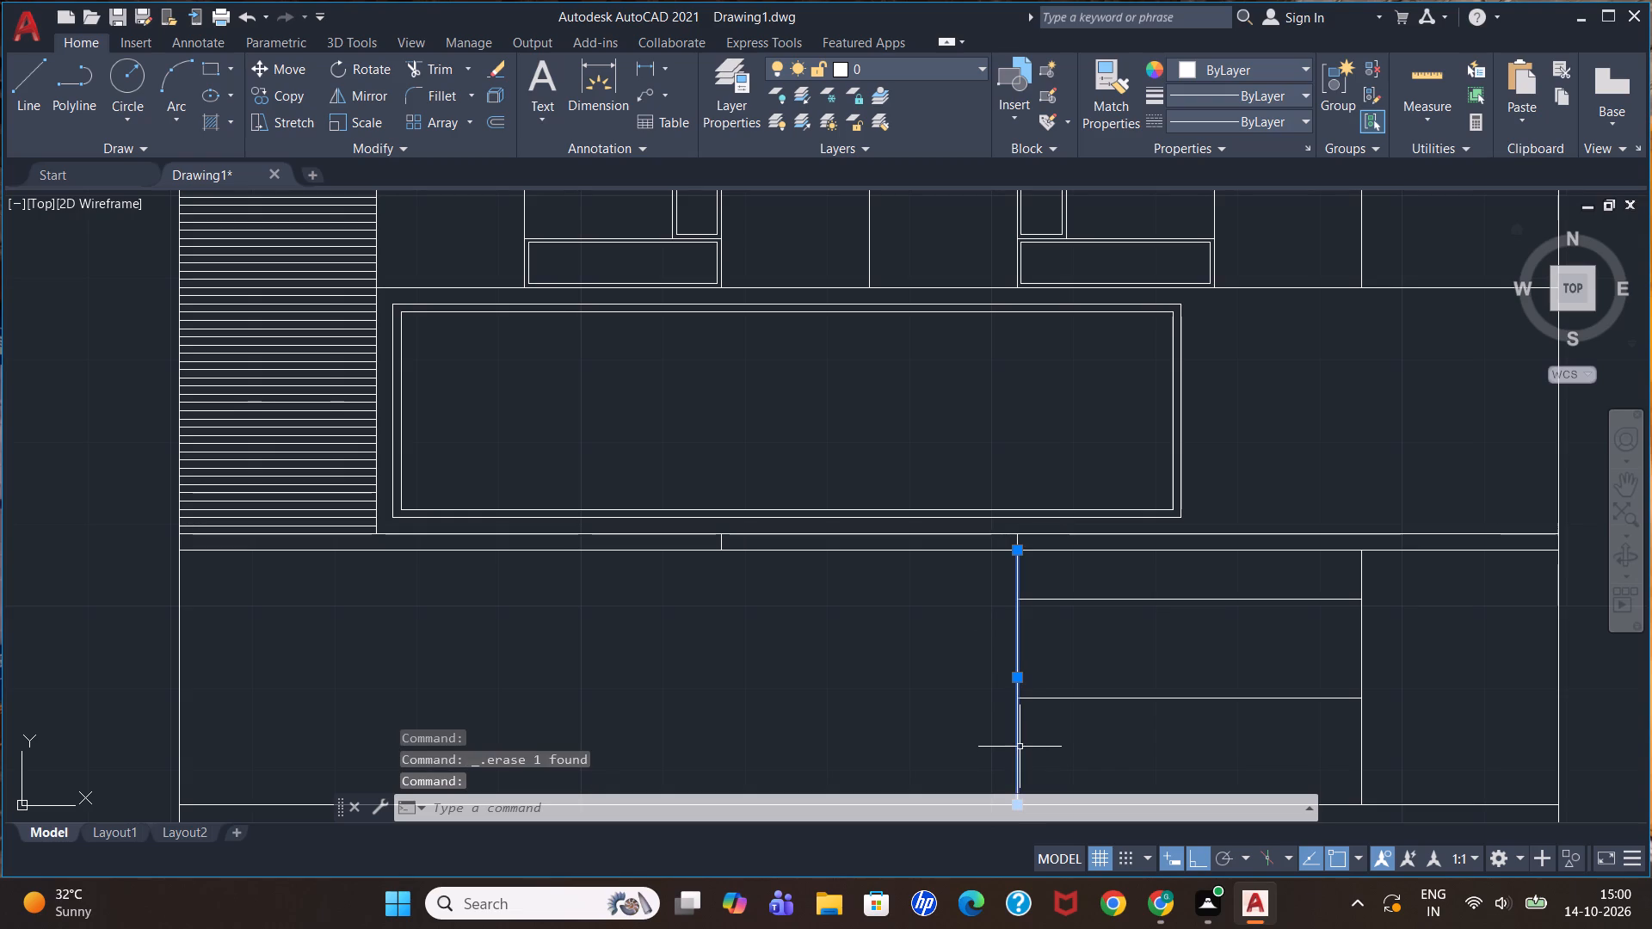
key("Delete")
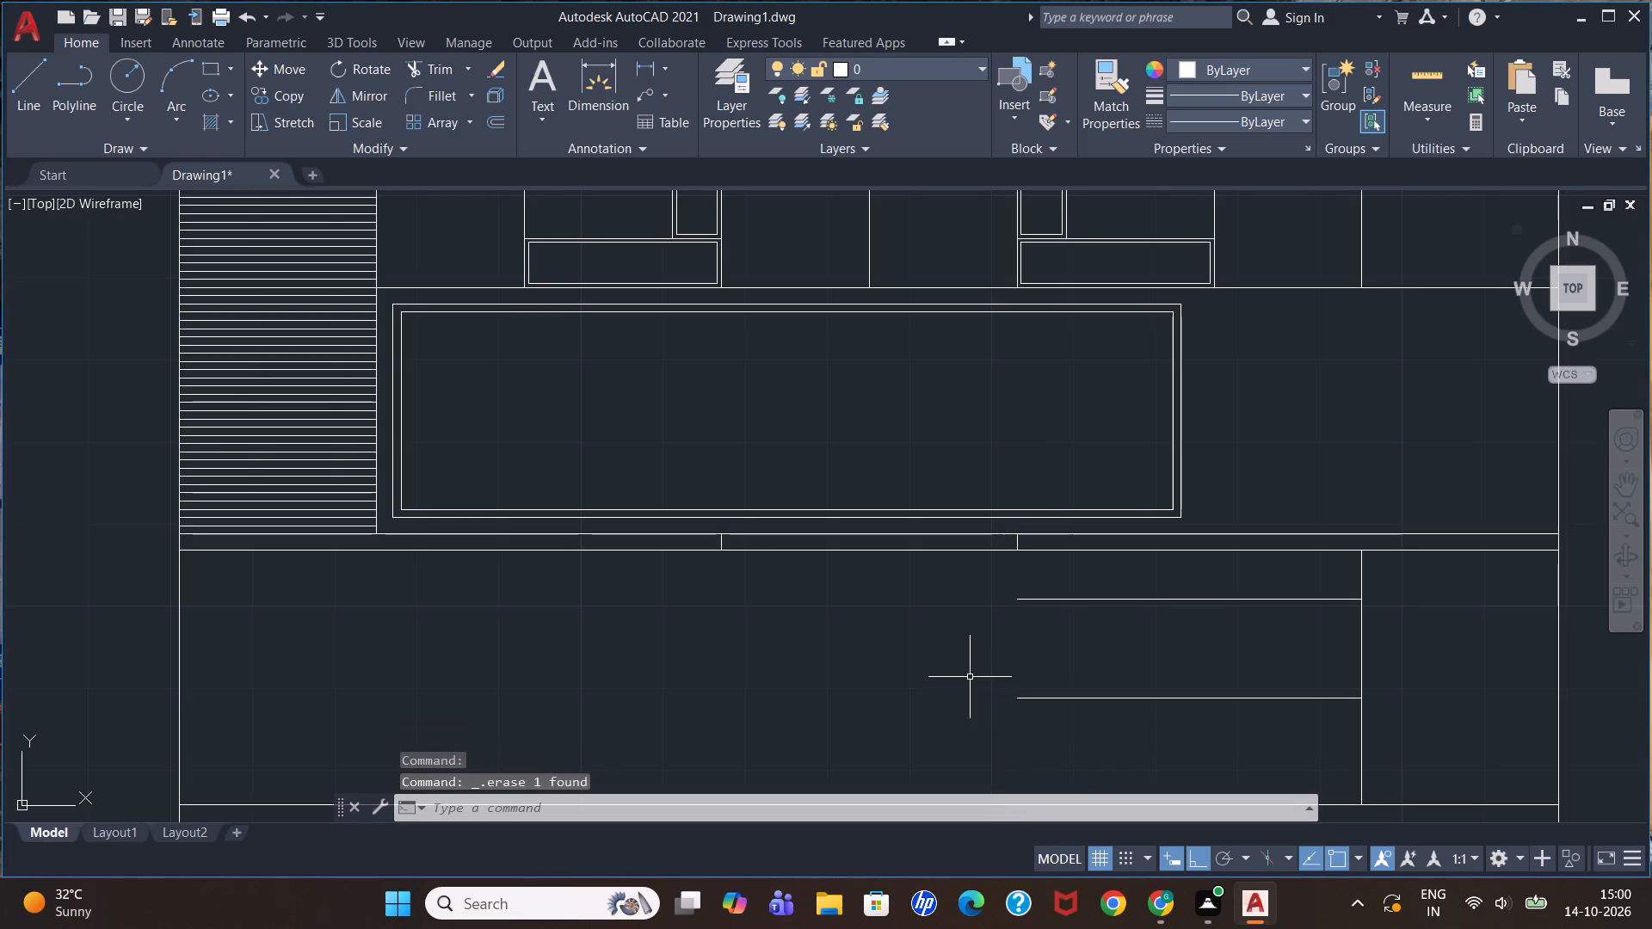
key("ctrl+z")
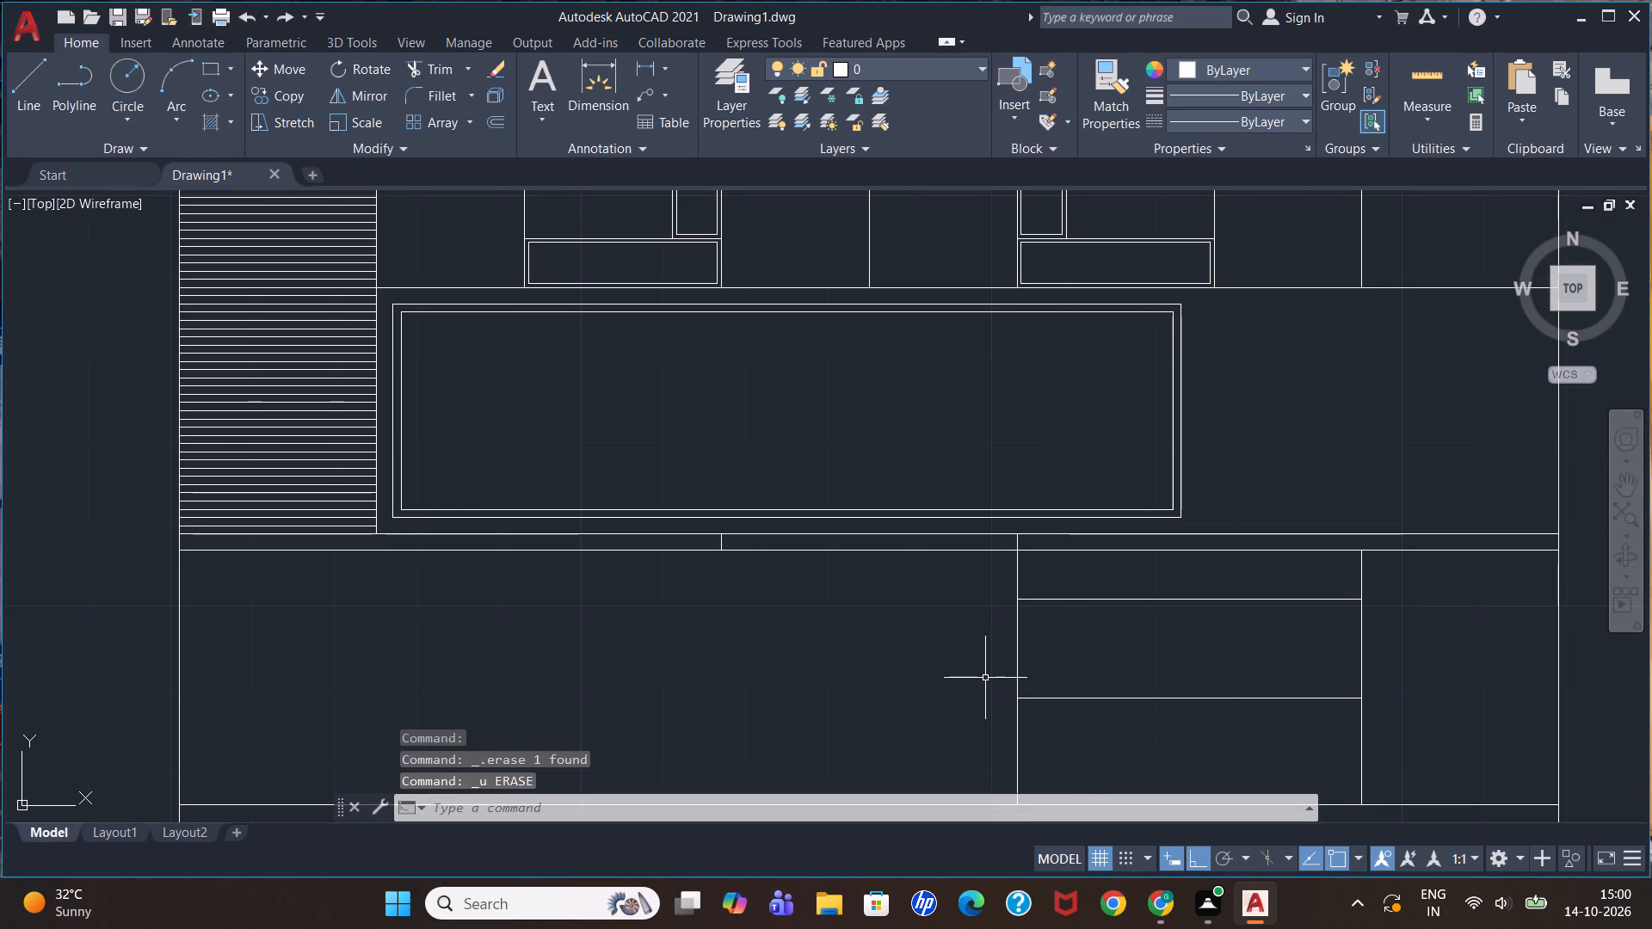
Offset the middle base divider 2' toward the elevation's left edge, and offset the resulting line another 2' the same way.
key("o")
key("Return")
key("2")
key("apostrophe")
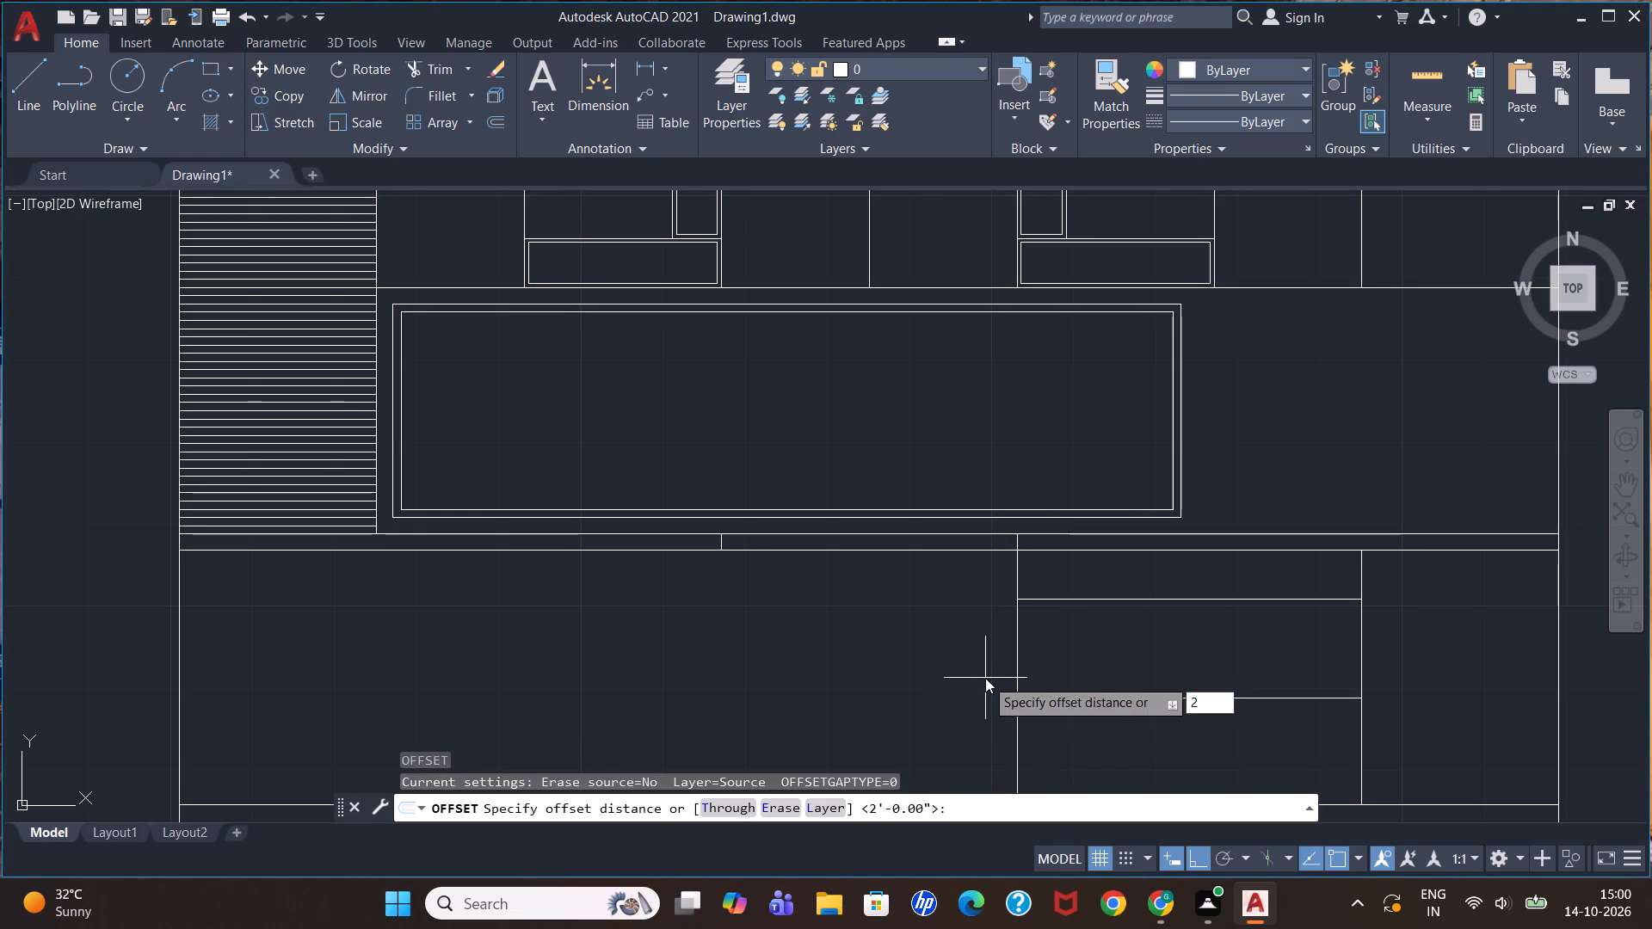
key("Return")
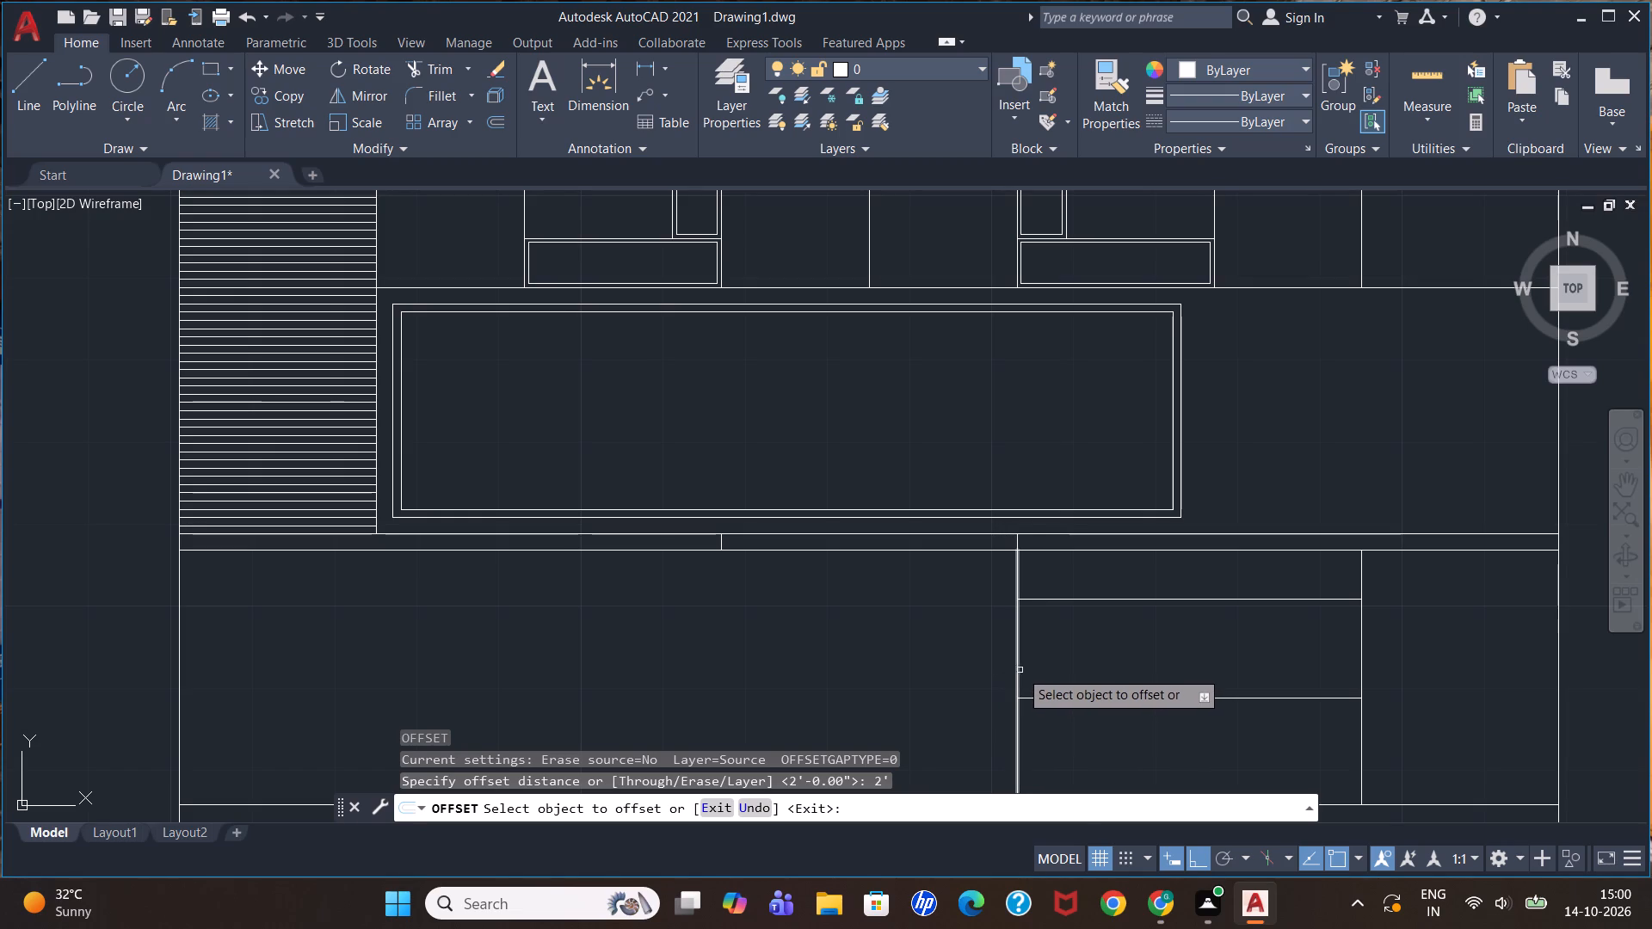
left_click(1017, 668)
left_click(934, 678)
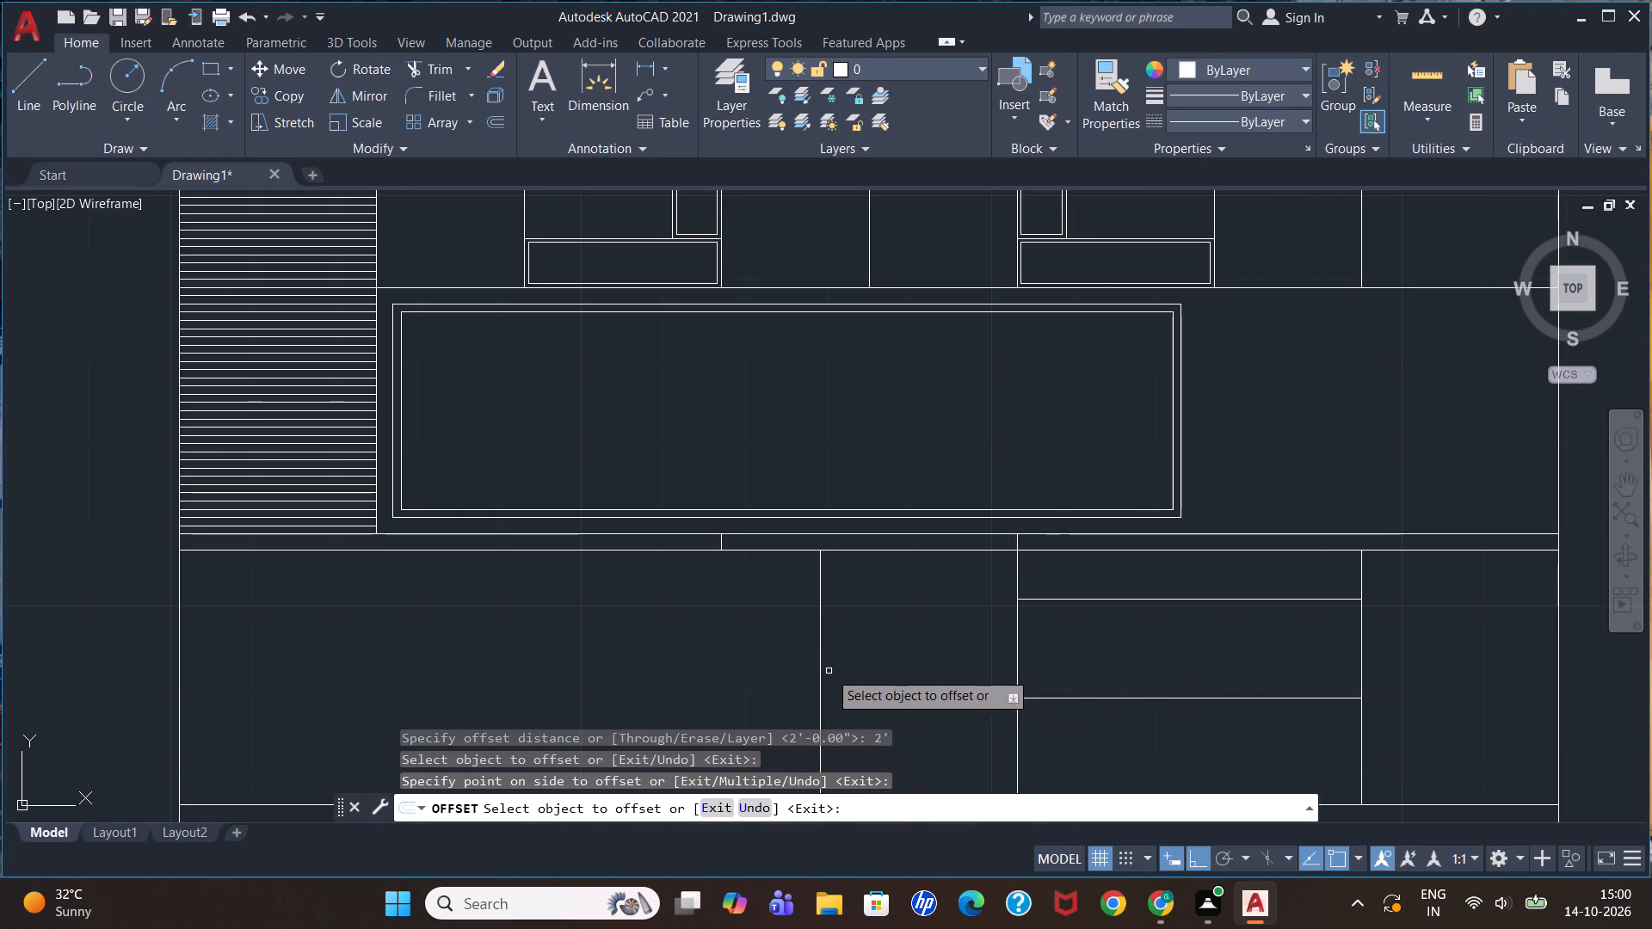
left_click(822, 670)
left_click(698, 669)
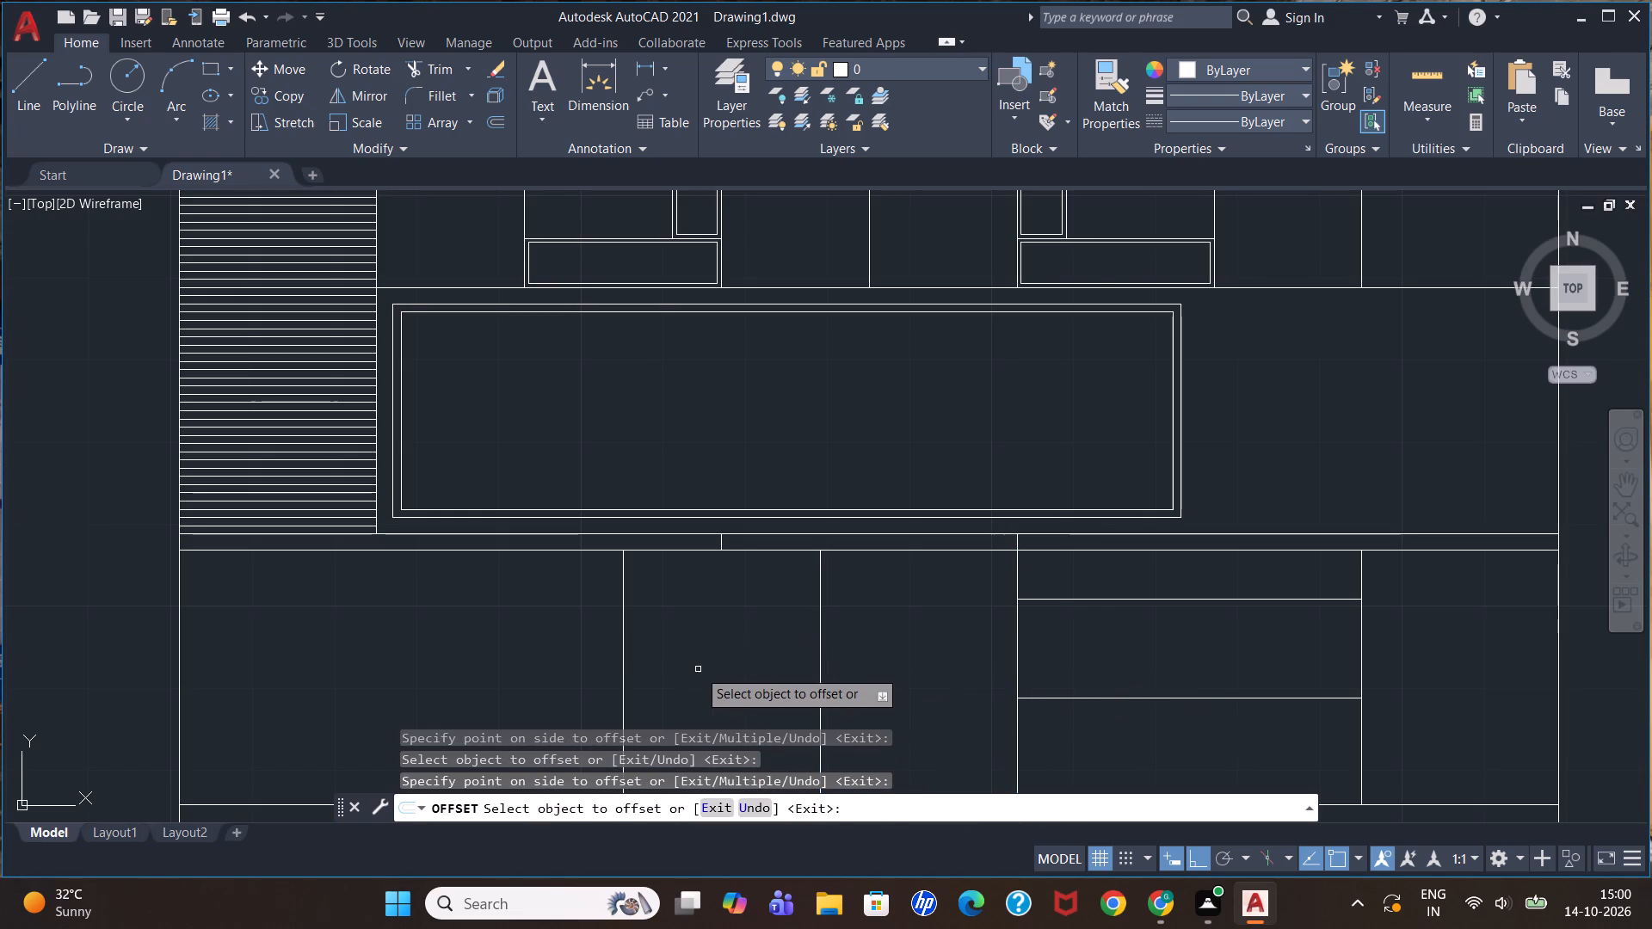
key("Escape")
key("Escape")
key("Escape")
key("Escape")
key("Escape")
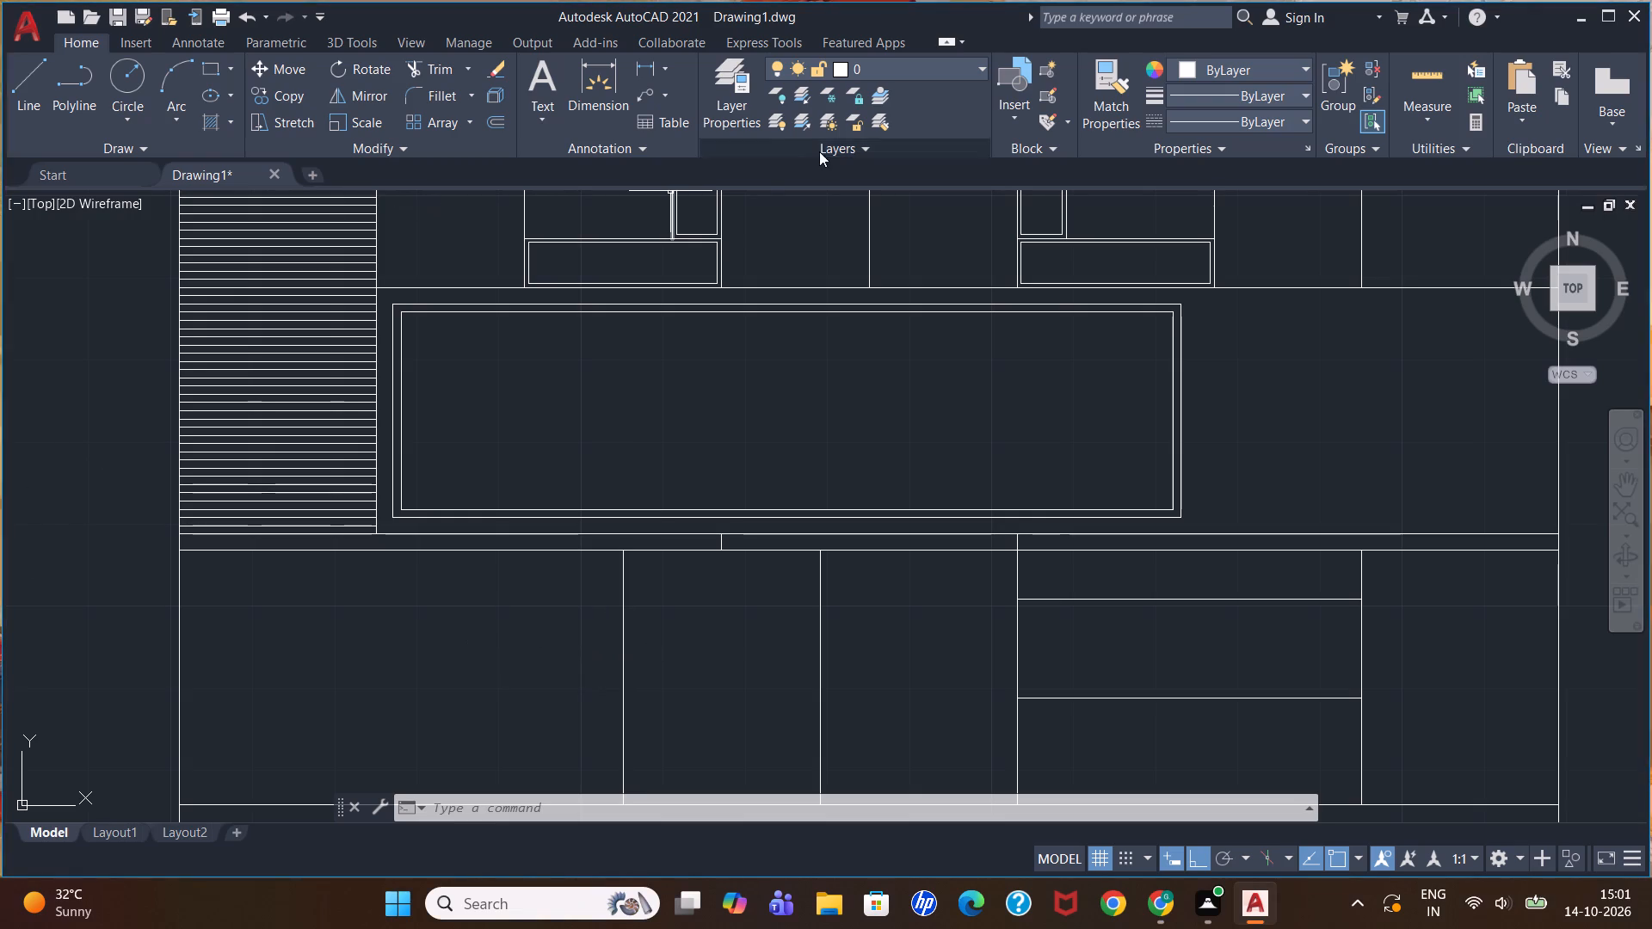
Measure the remaining base cabinet width from the elevation's outer left edge to the nearest divider.
left_click(640, 68)
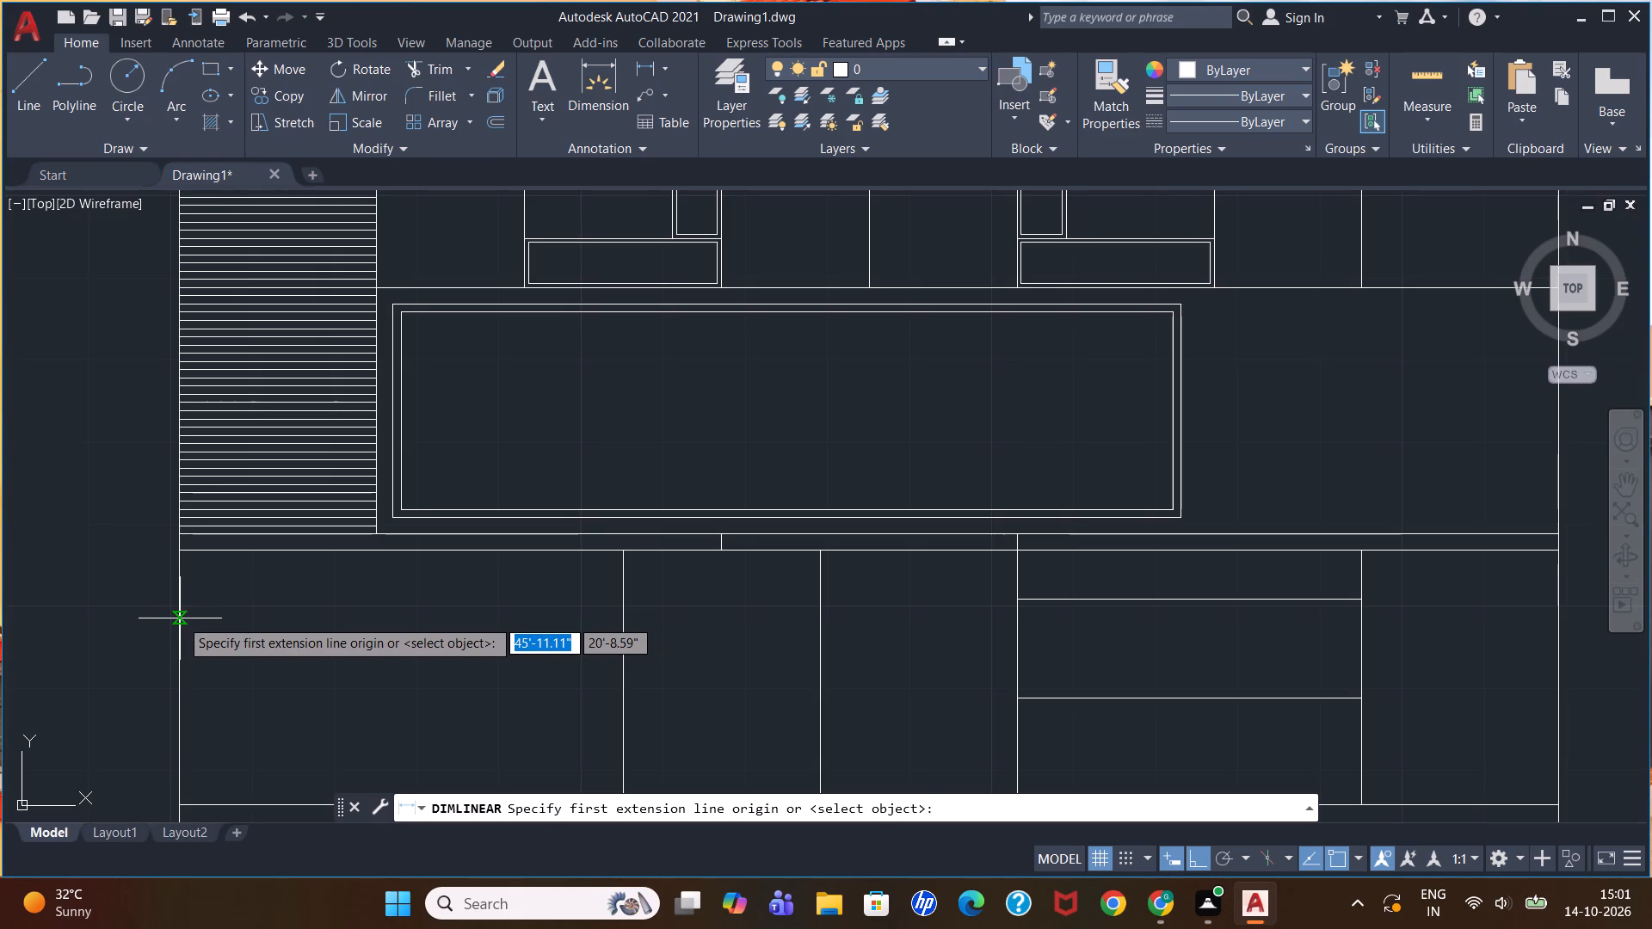
left_click(180, 618)
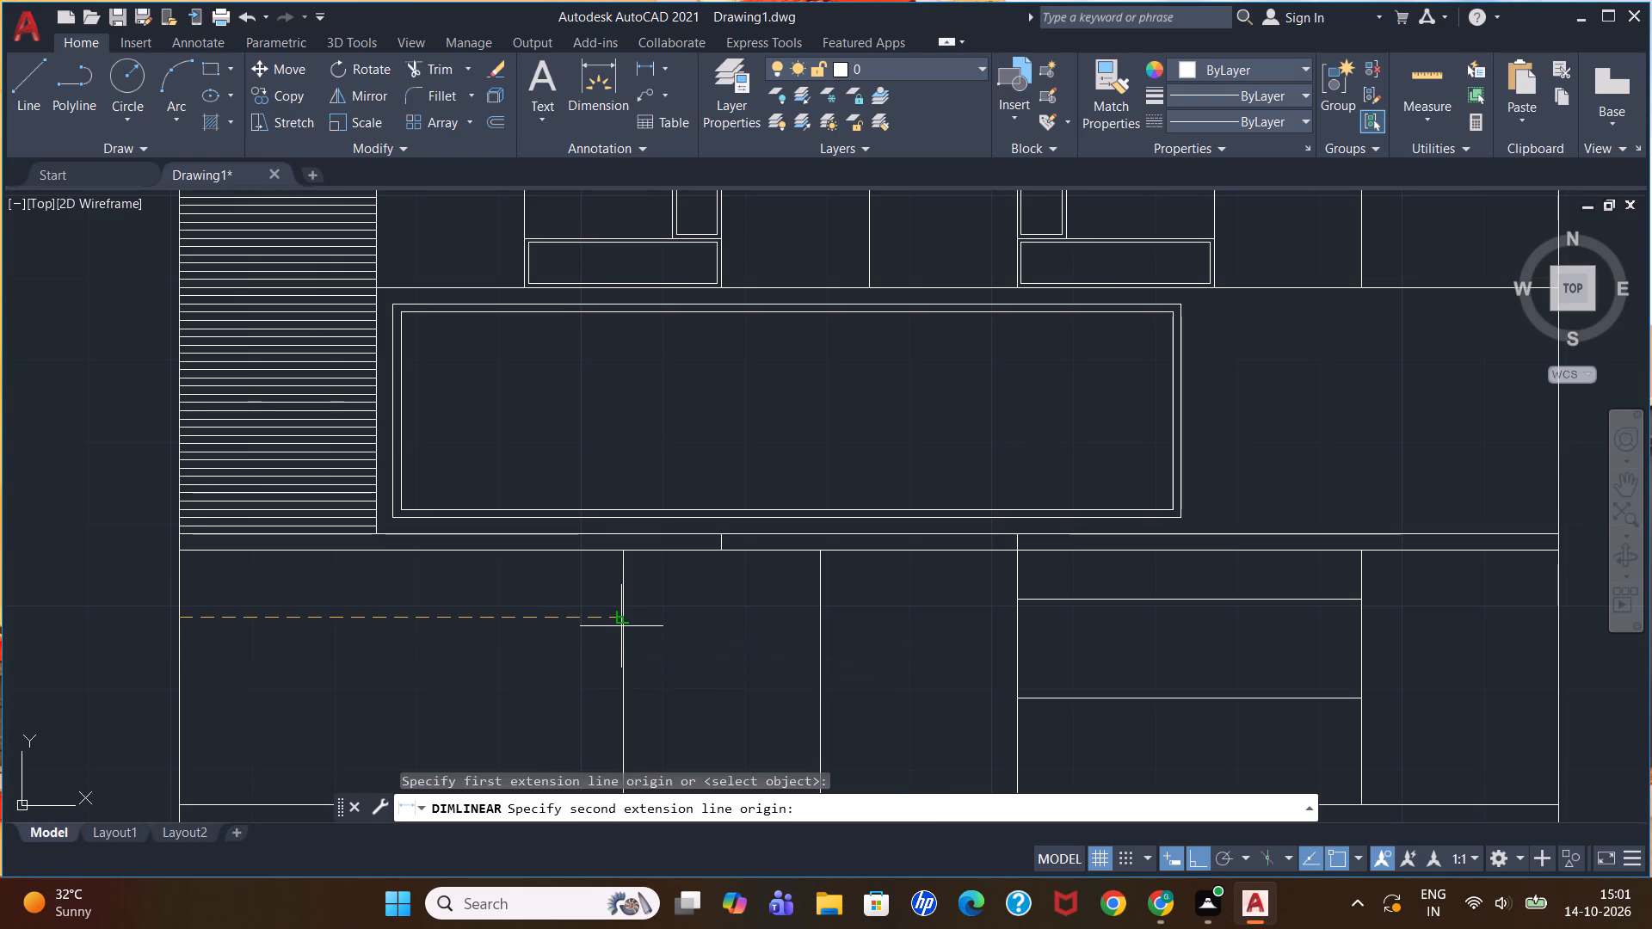
key("Escape")
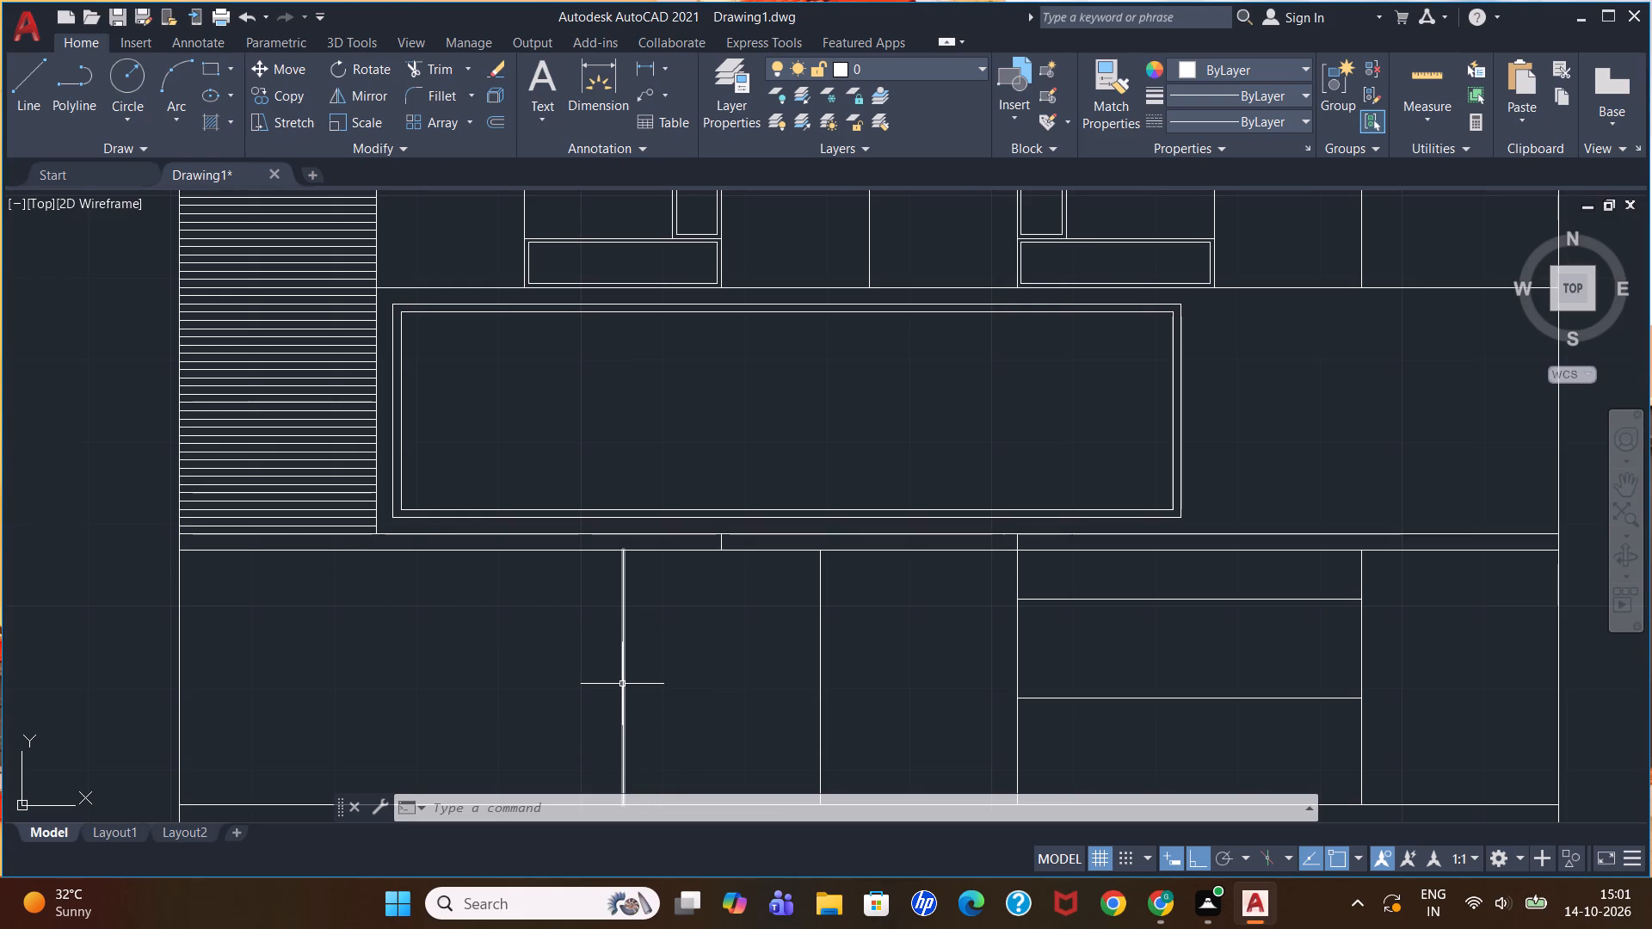
Offset the leftmost base divider 2'6" toward the elevation's left edge.
scroll(622, 684, "down", 1)
scroll(619, 702, "up", 1)
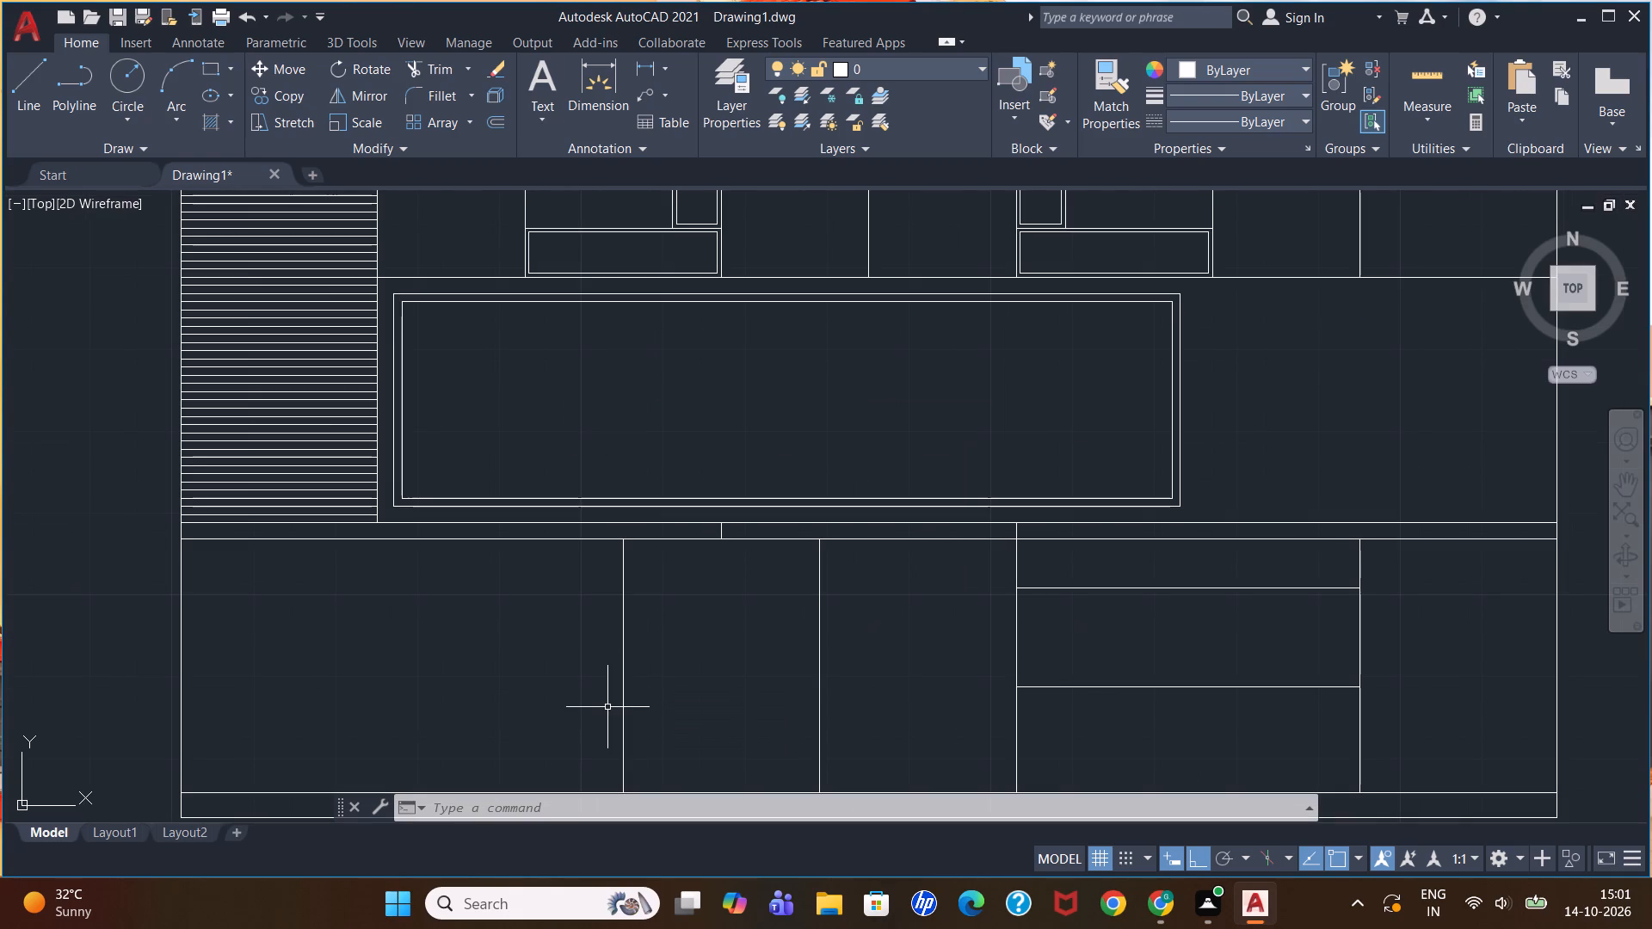
key("o")
key("Return")
type("2'6")
key("shift+quotedbl")
key("Return")
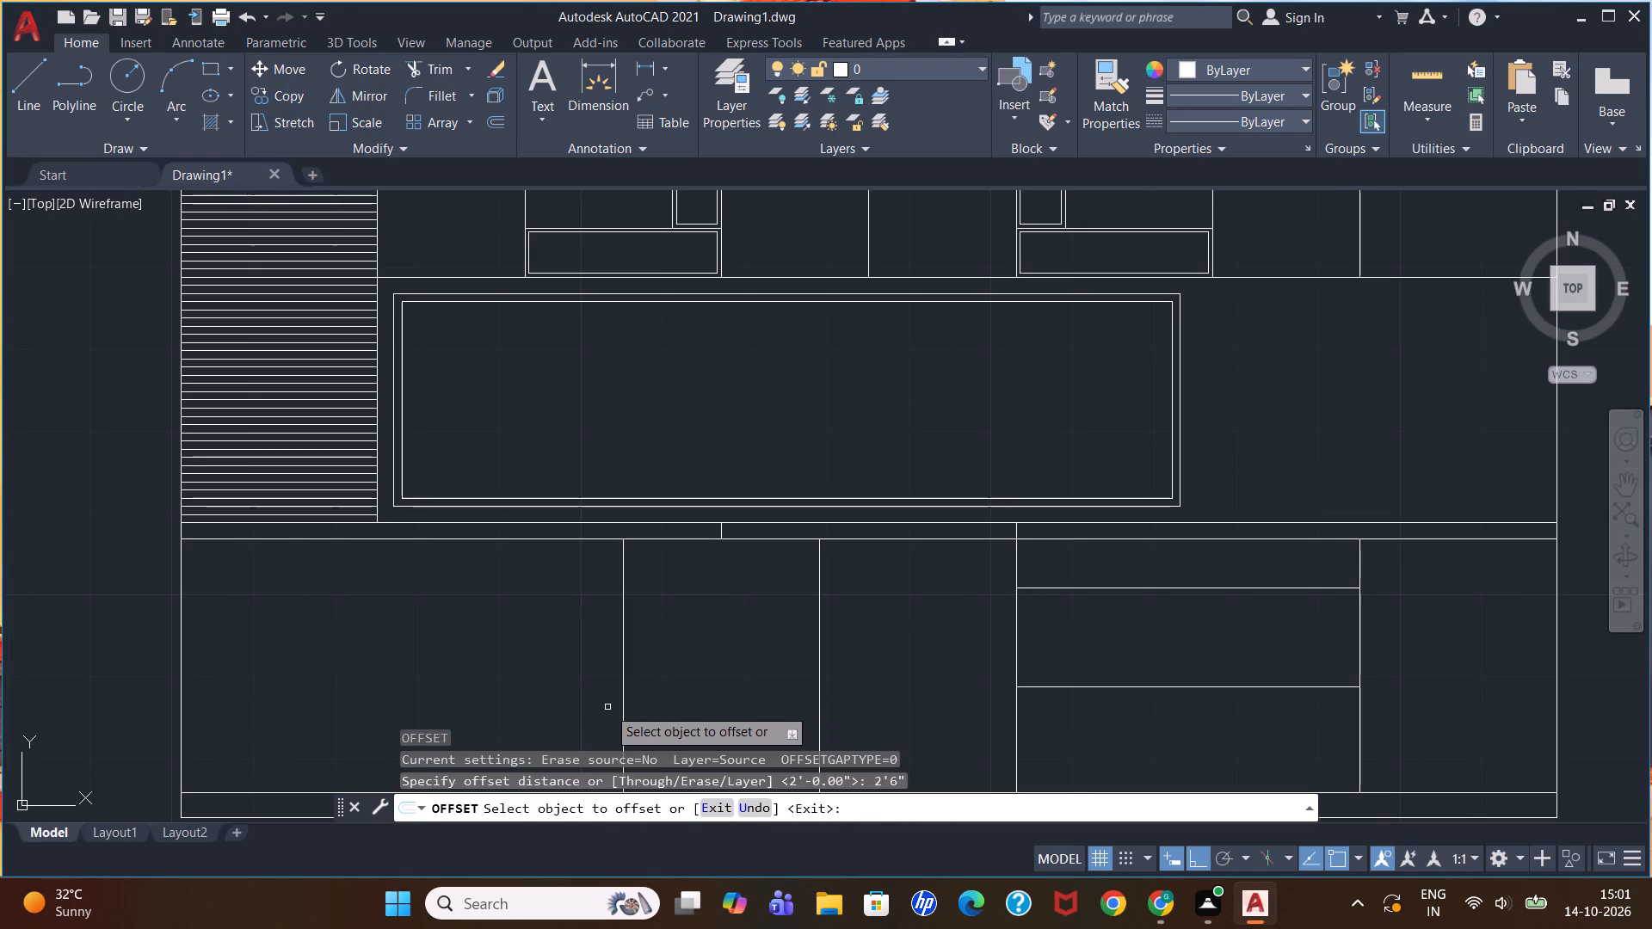
left_click(623, 692)
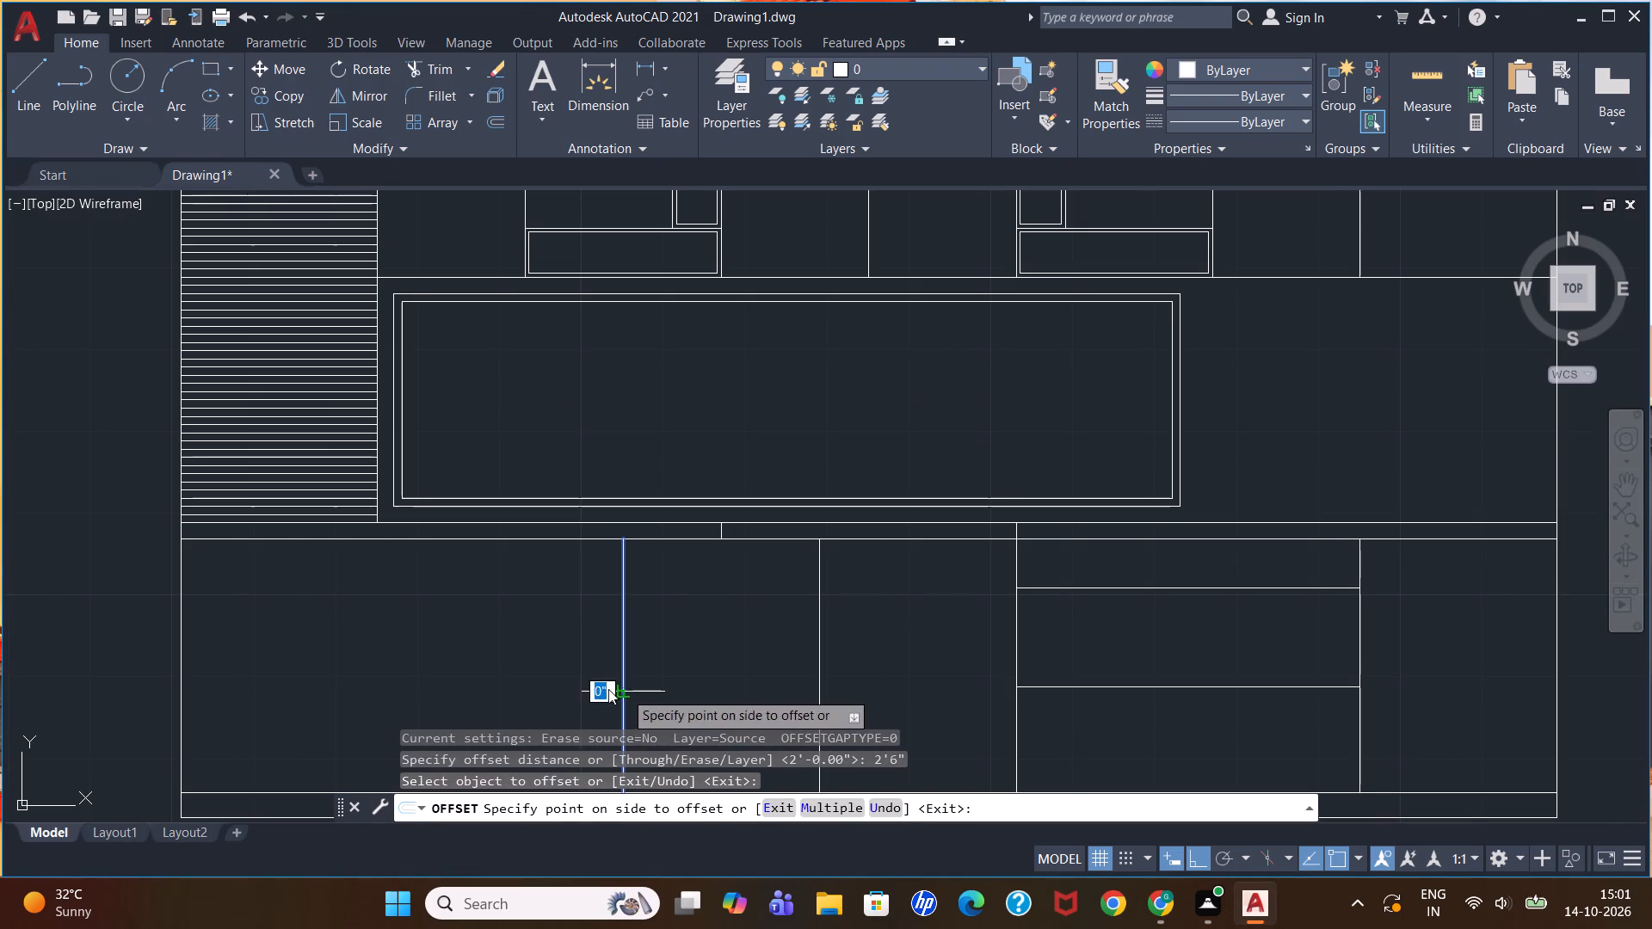
left_click(414, 694)
key("Escape")
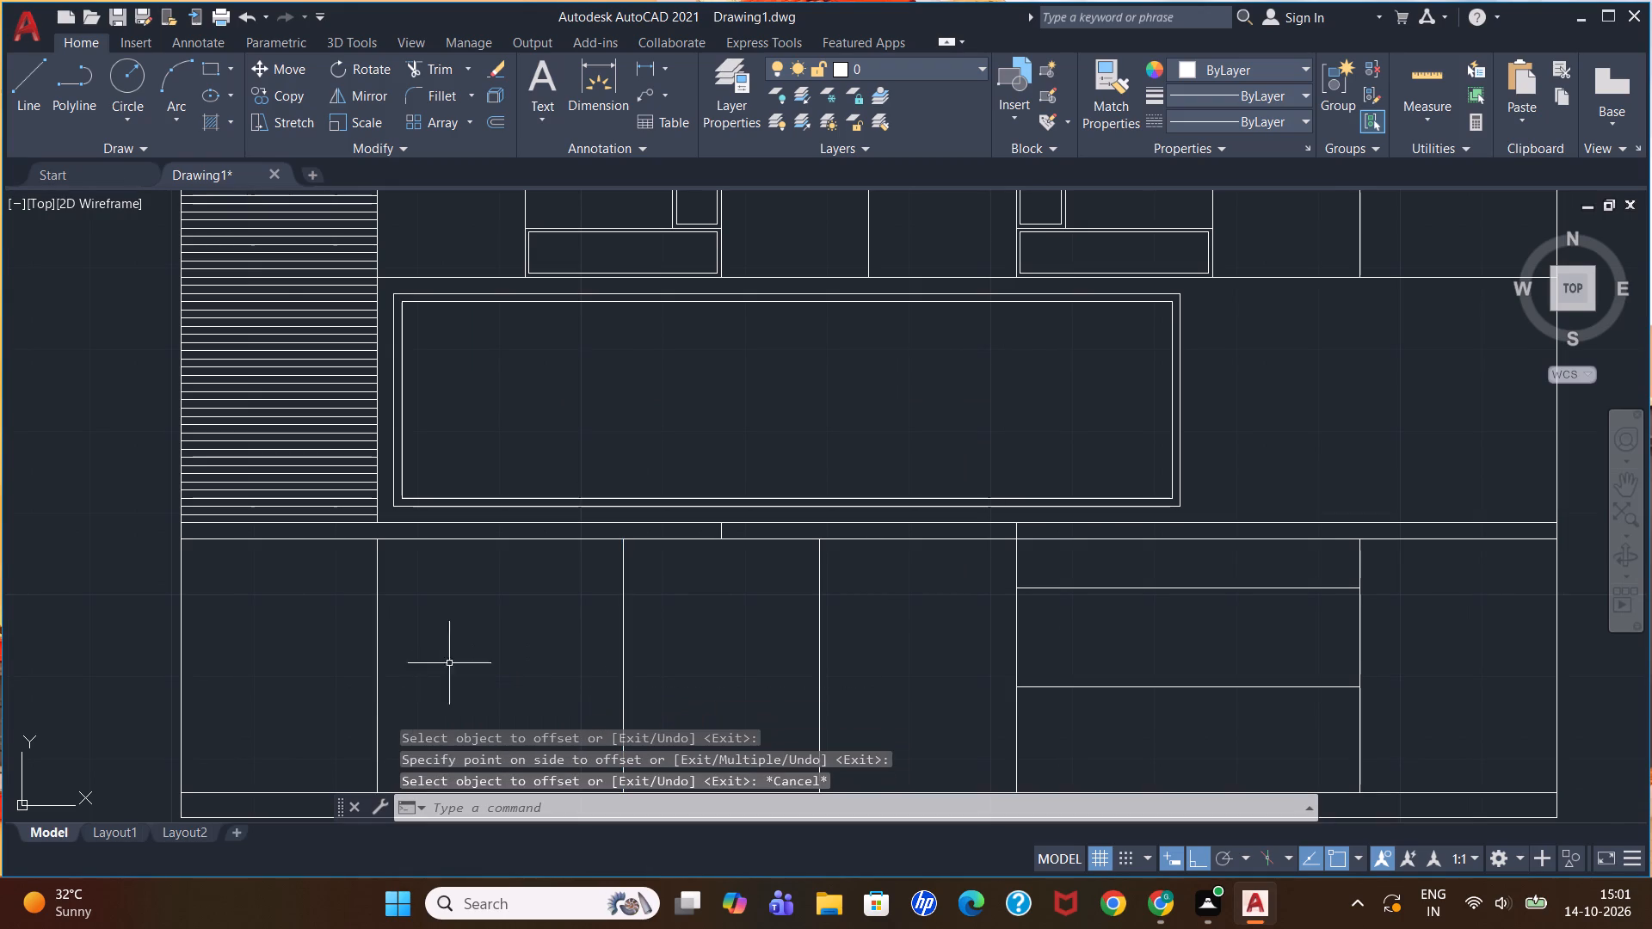
Draw a line 6" down the leftmost base divider from the countertop underside, continuing horizontally to the adjacent divider as a top drawer.
scroll(480, 606, "down", 1)
scroll(551, 680, "up", 1)
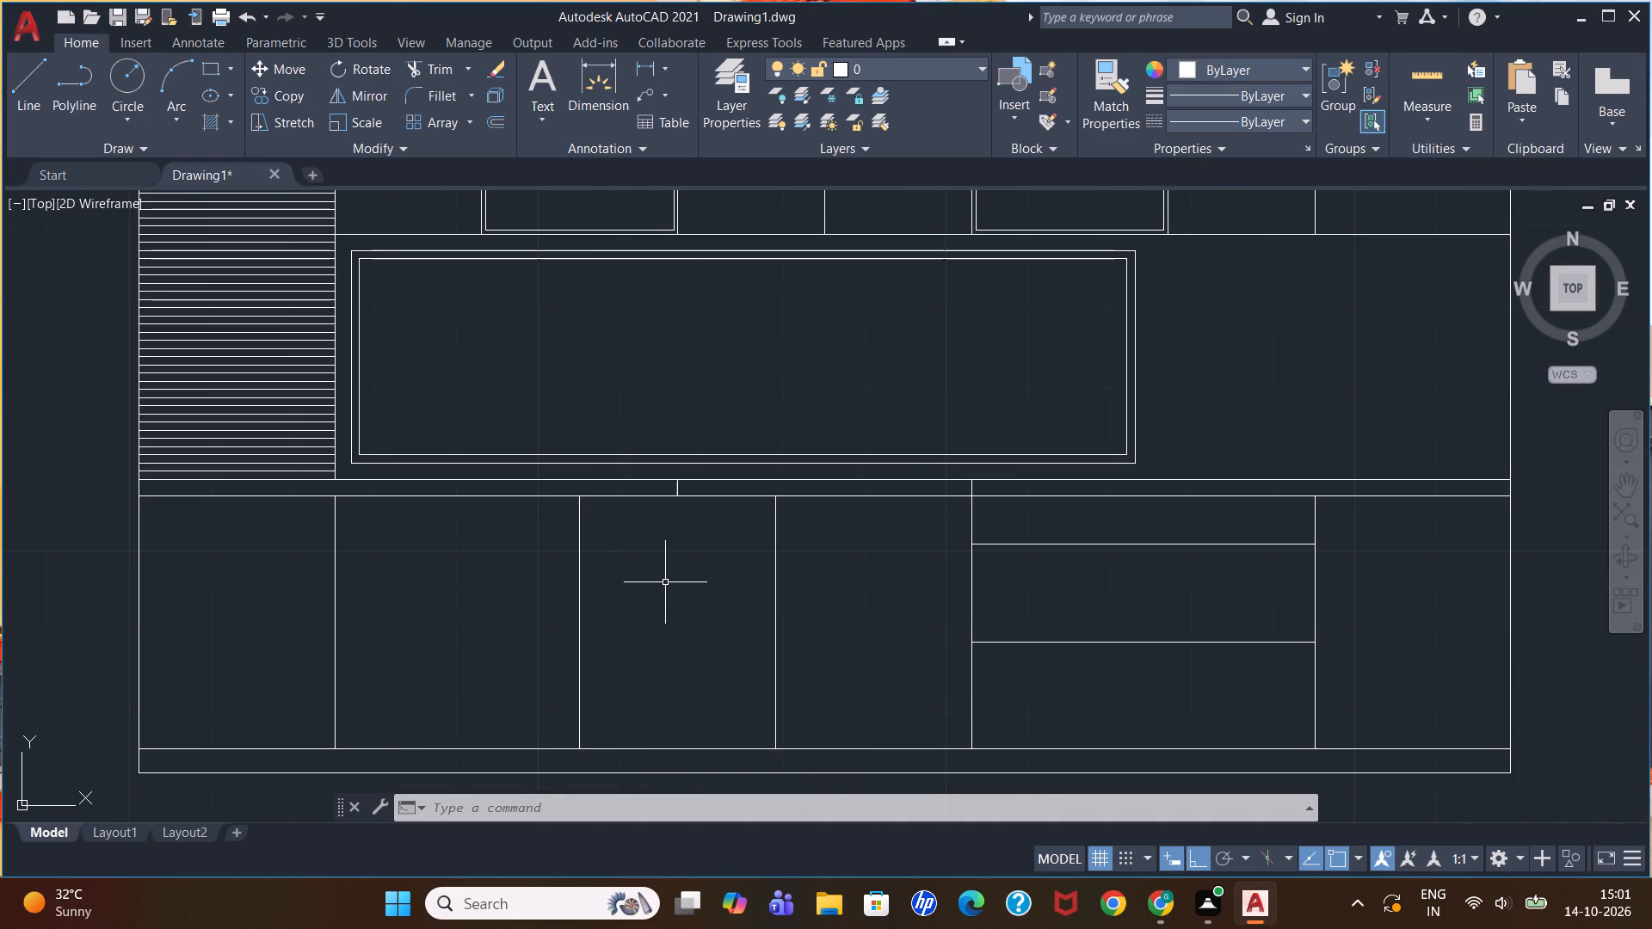
key("l")
key("Return")
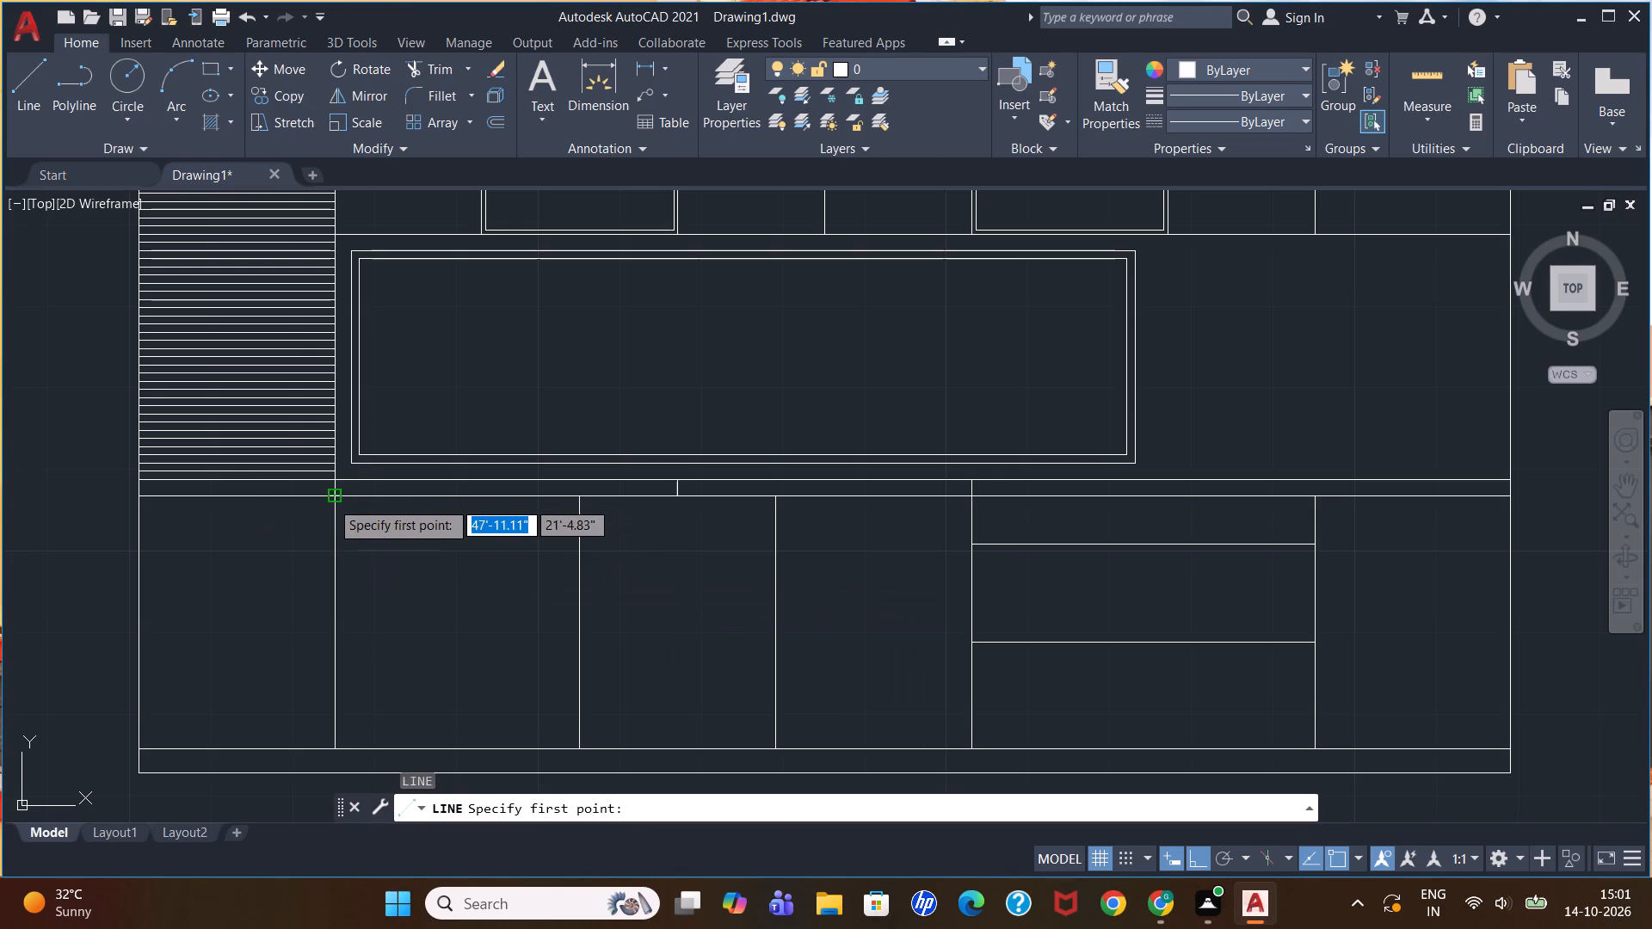
left_click(330, 501)
type("6\"")
key("Return")
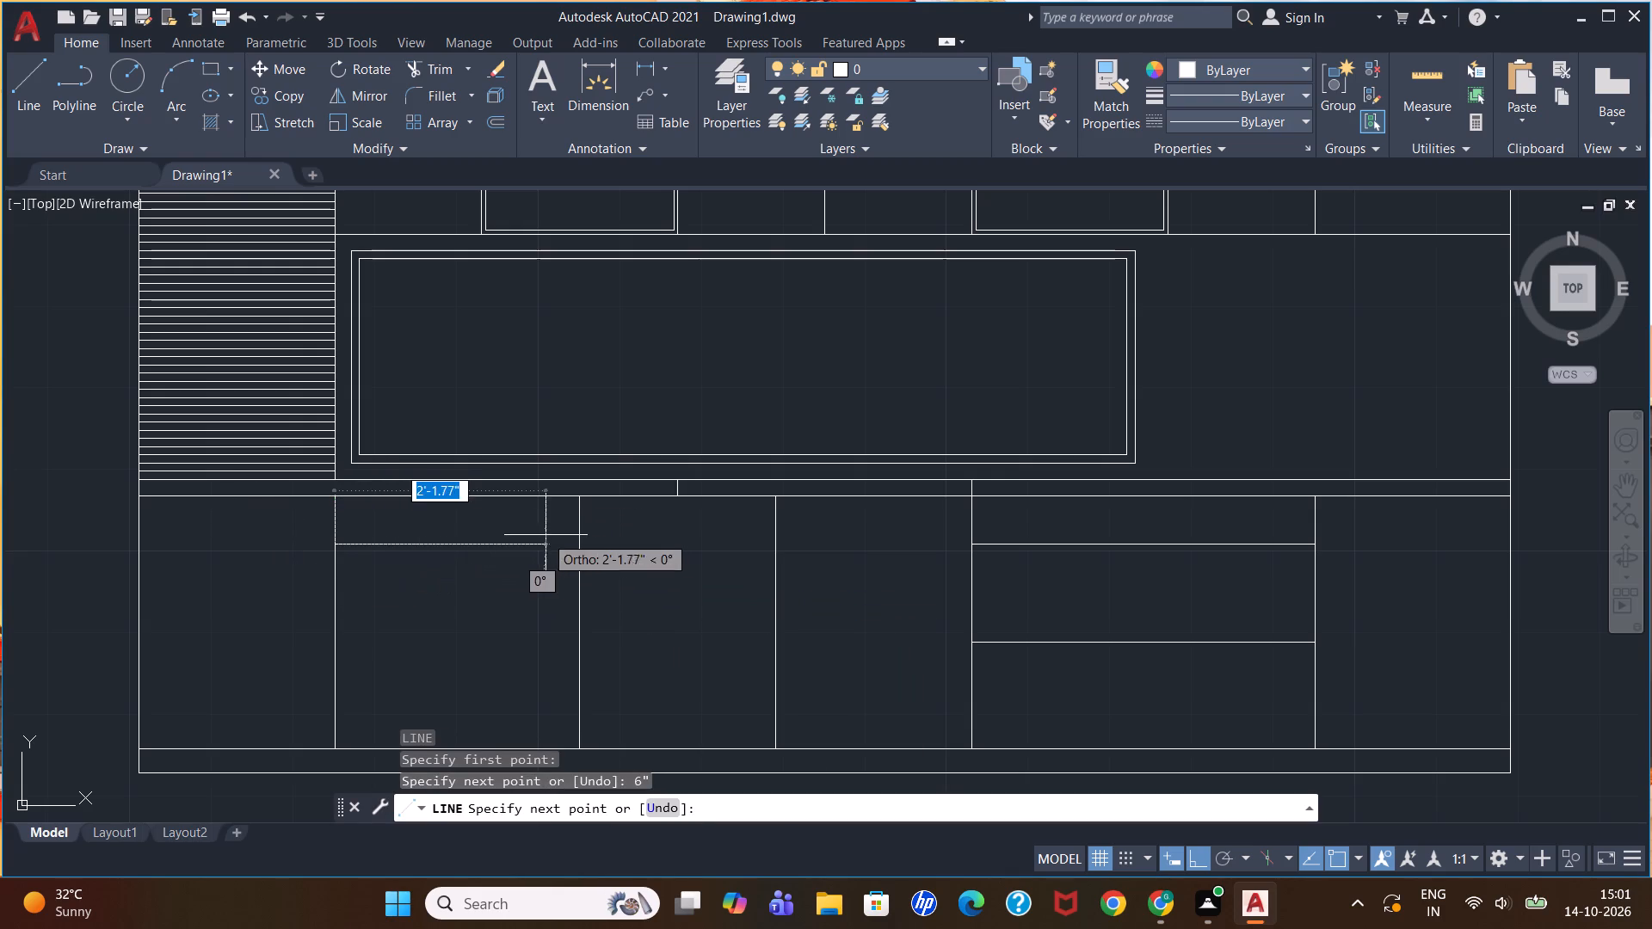
left_click(580, 552)
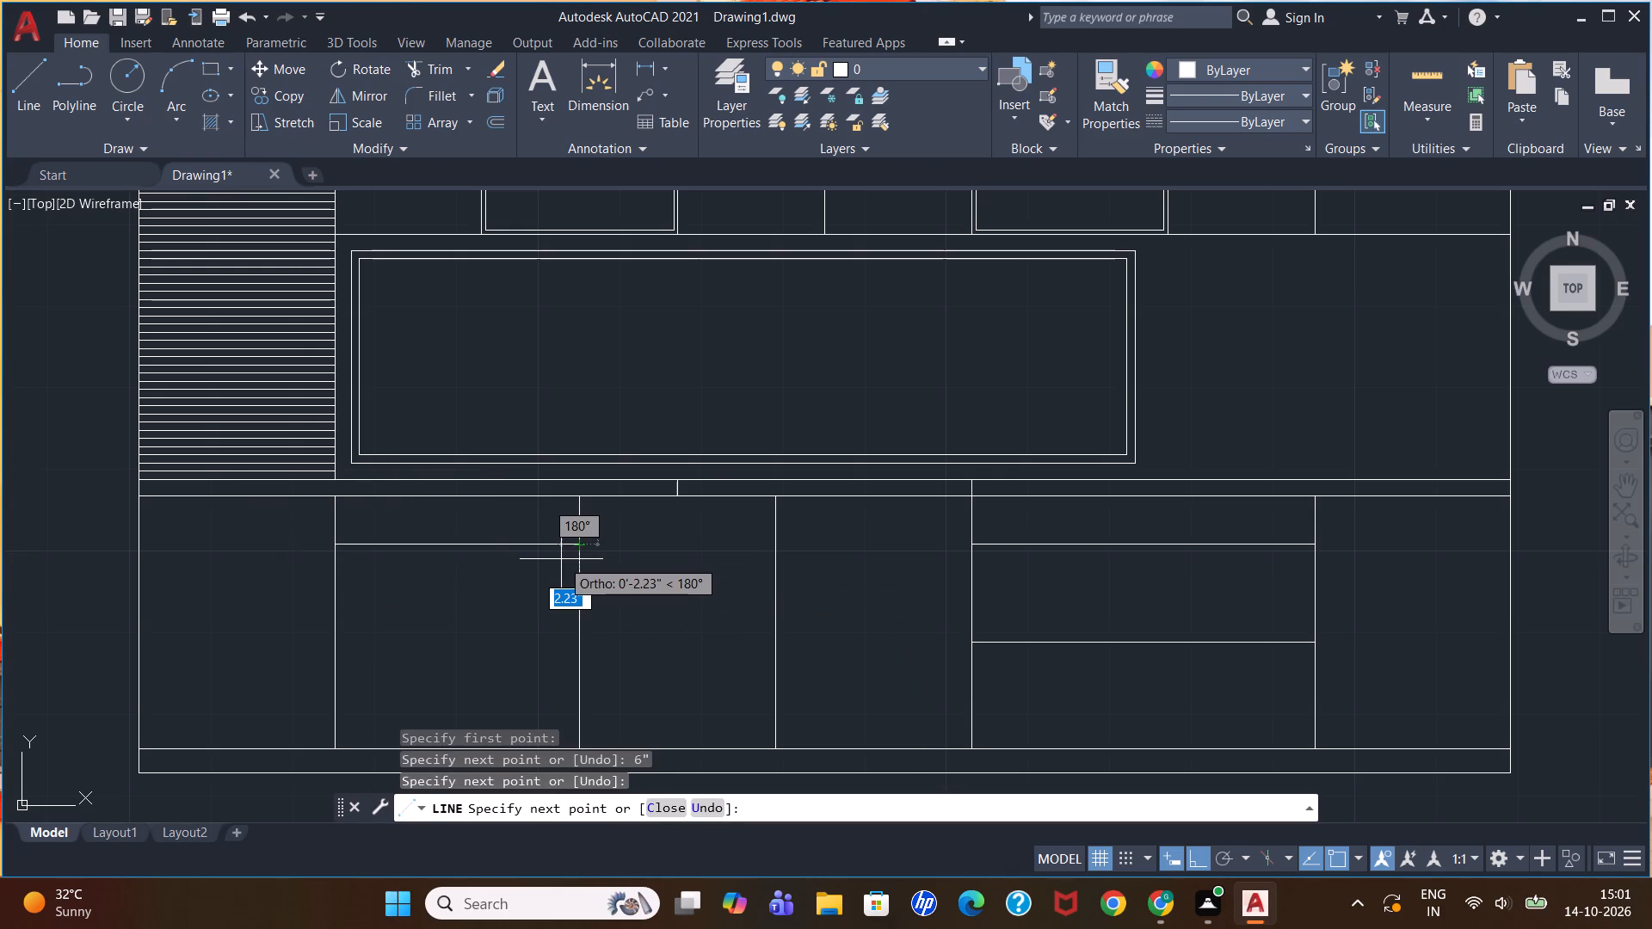
key("Escape")
Offset the new top drawer line 1' downward to form the second drawer line in the 2'6" base cabinet.
key("o")
key("Return")
type("1'")
key("Return")
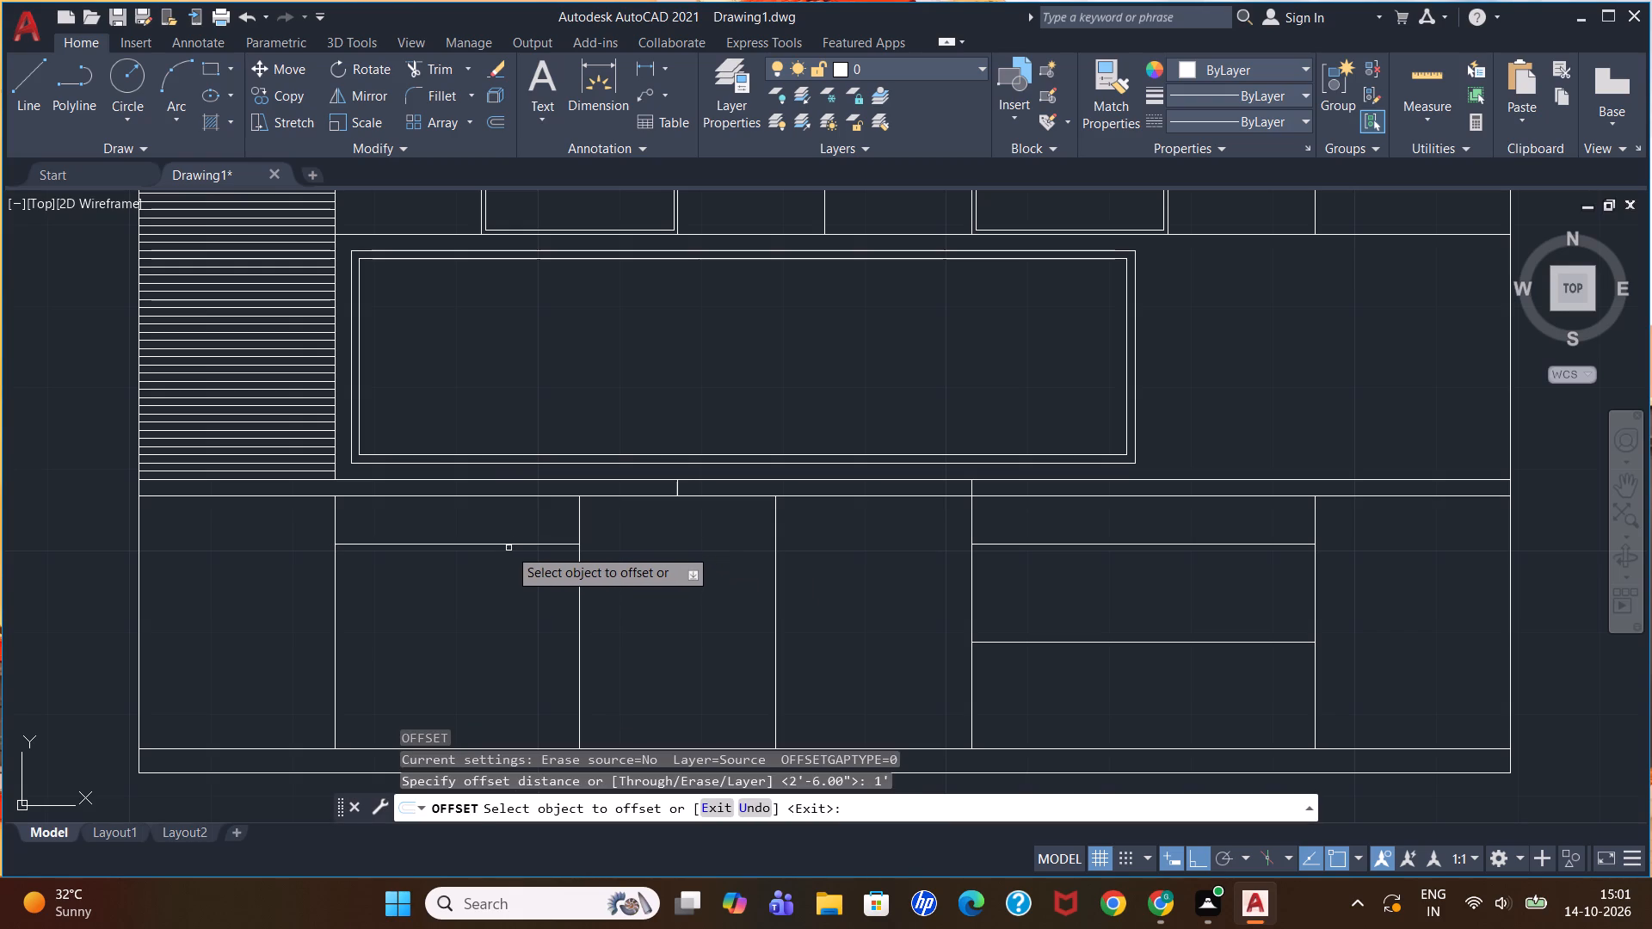
left_click(512, 543)
left_click(511, 606)
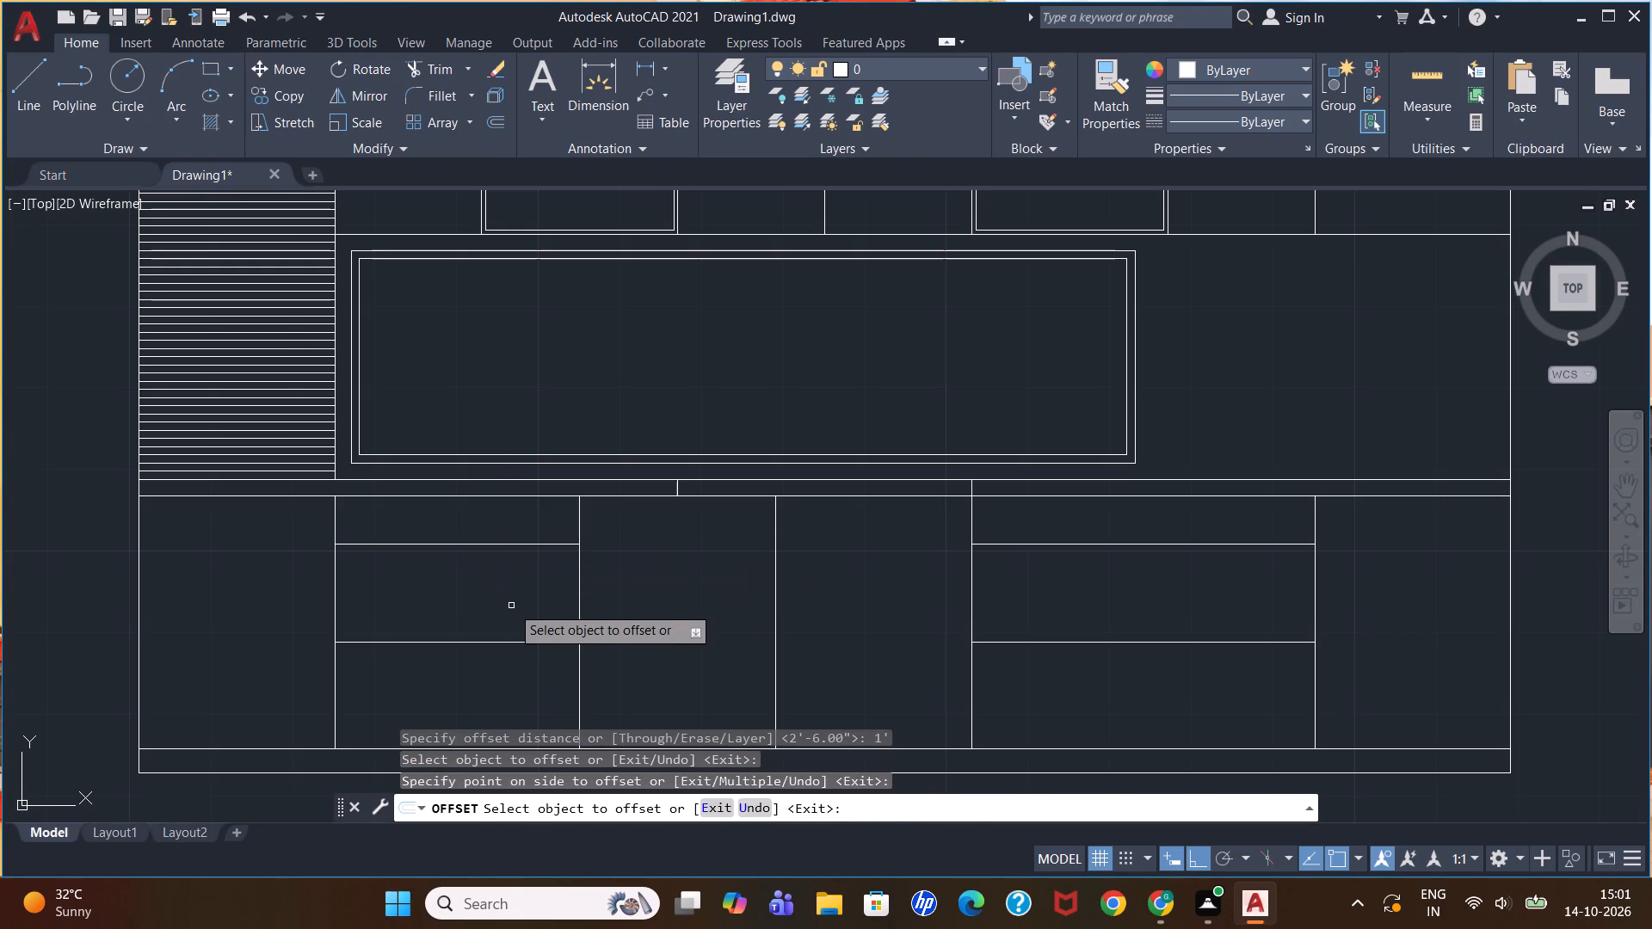
key("Escape")
Delete the short 6" vertical segment overlapping the leftmost base divider beside the top drawer.
scroll(554, 590, "down", 2)
scroll(510, 608, "up", 1)
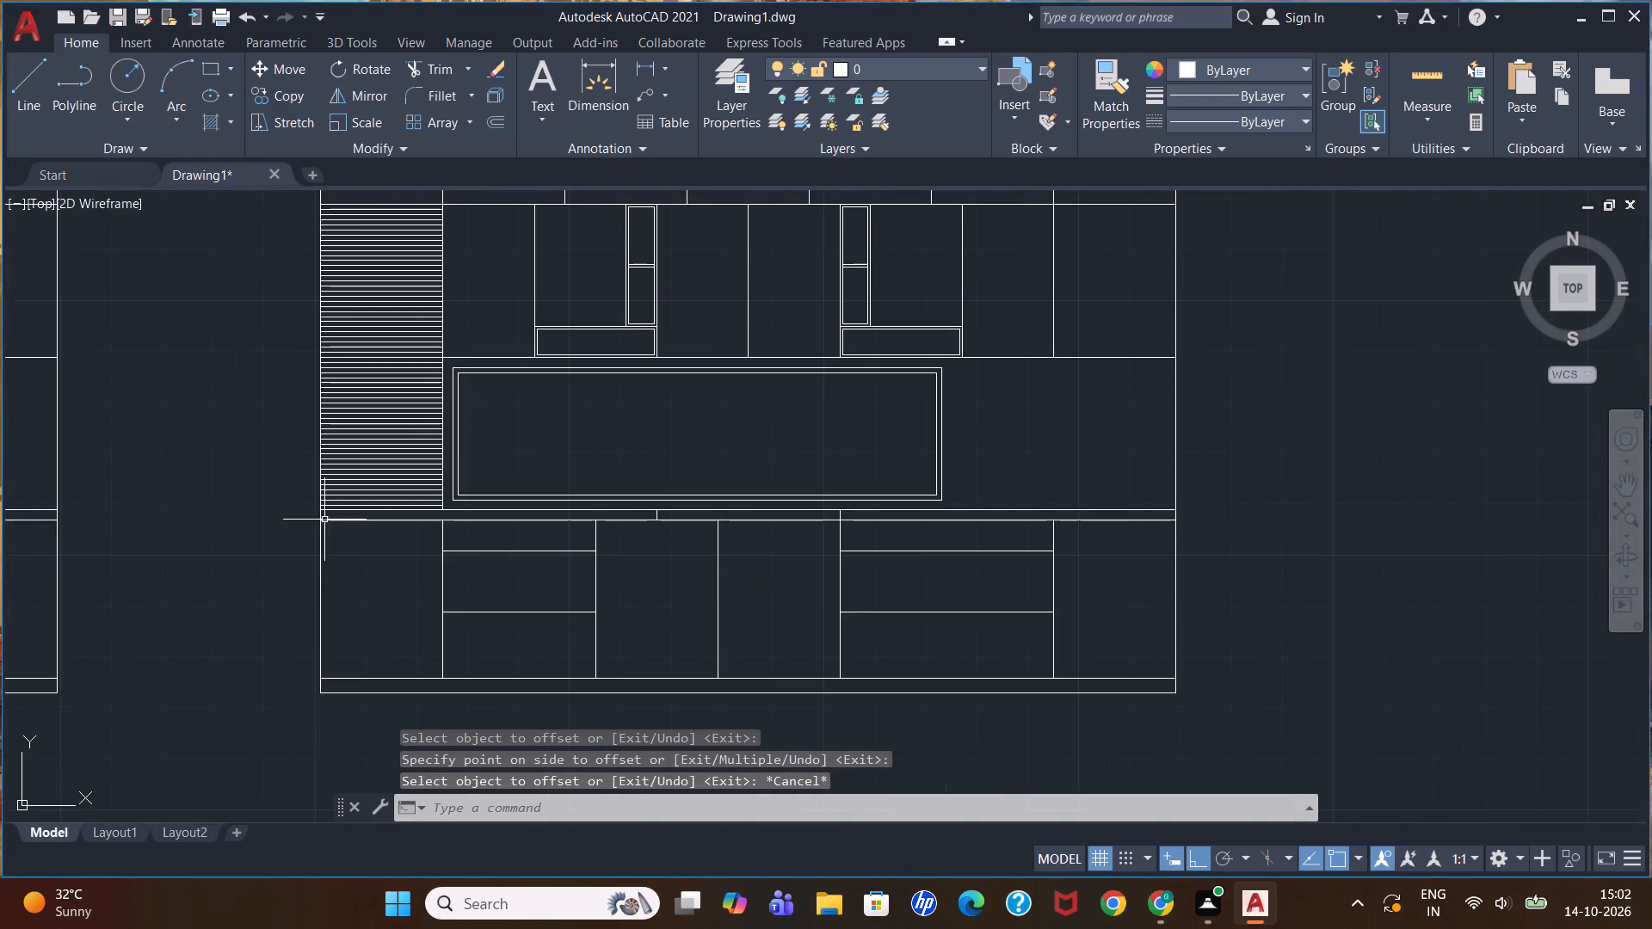
left_click(441, 536)
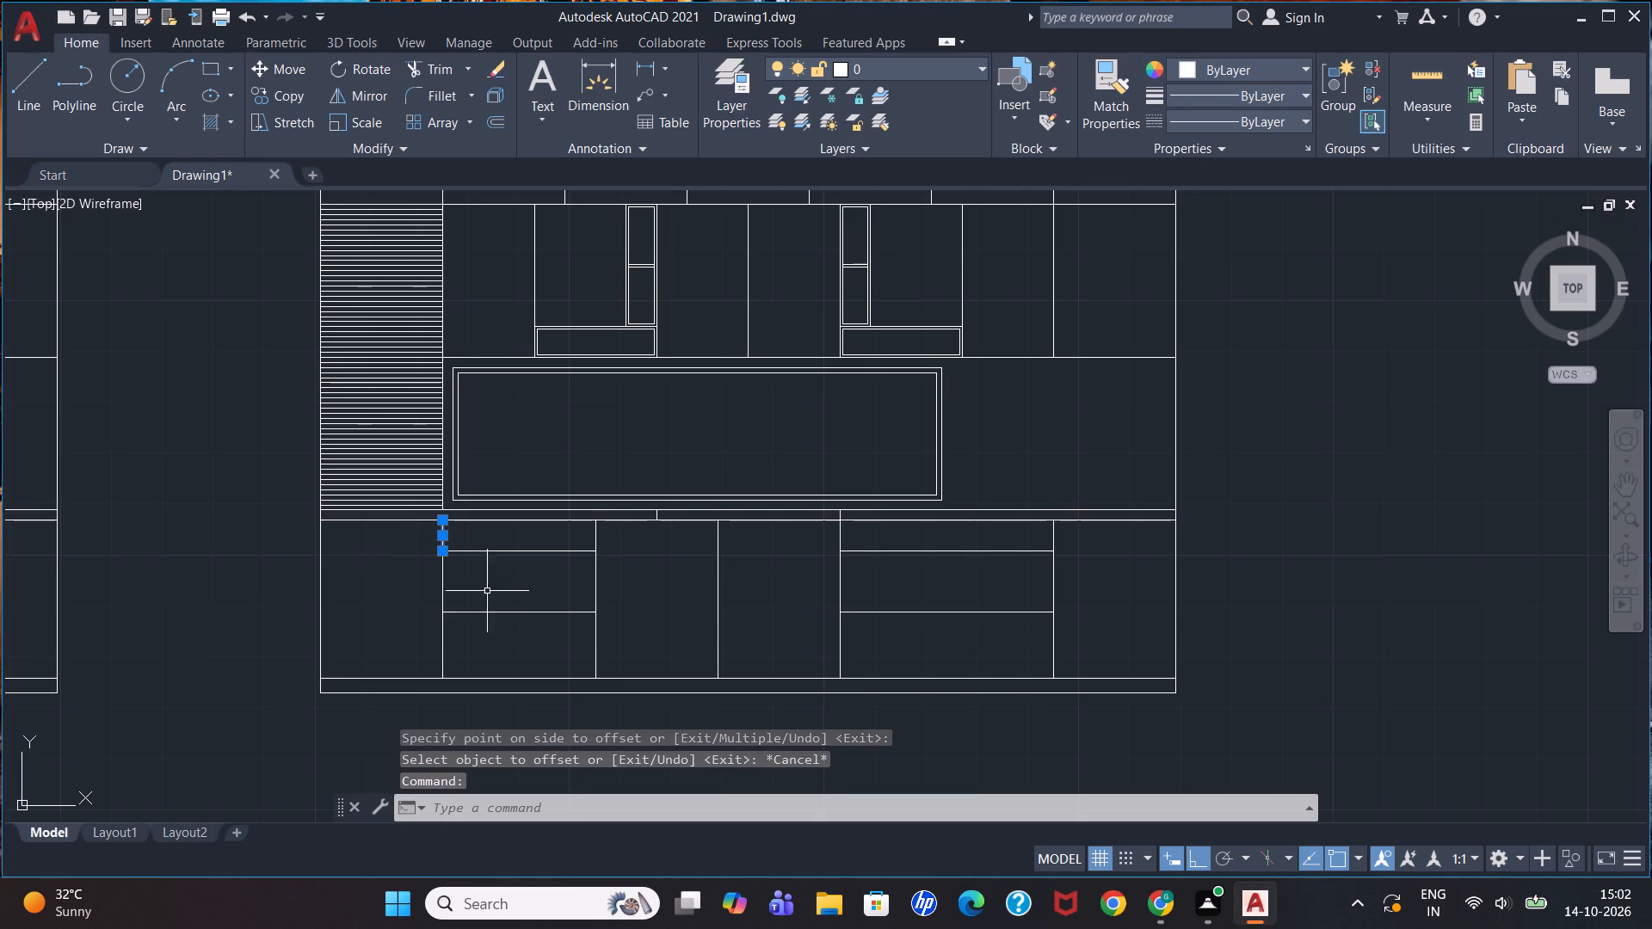
key("Delete")
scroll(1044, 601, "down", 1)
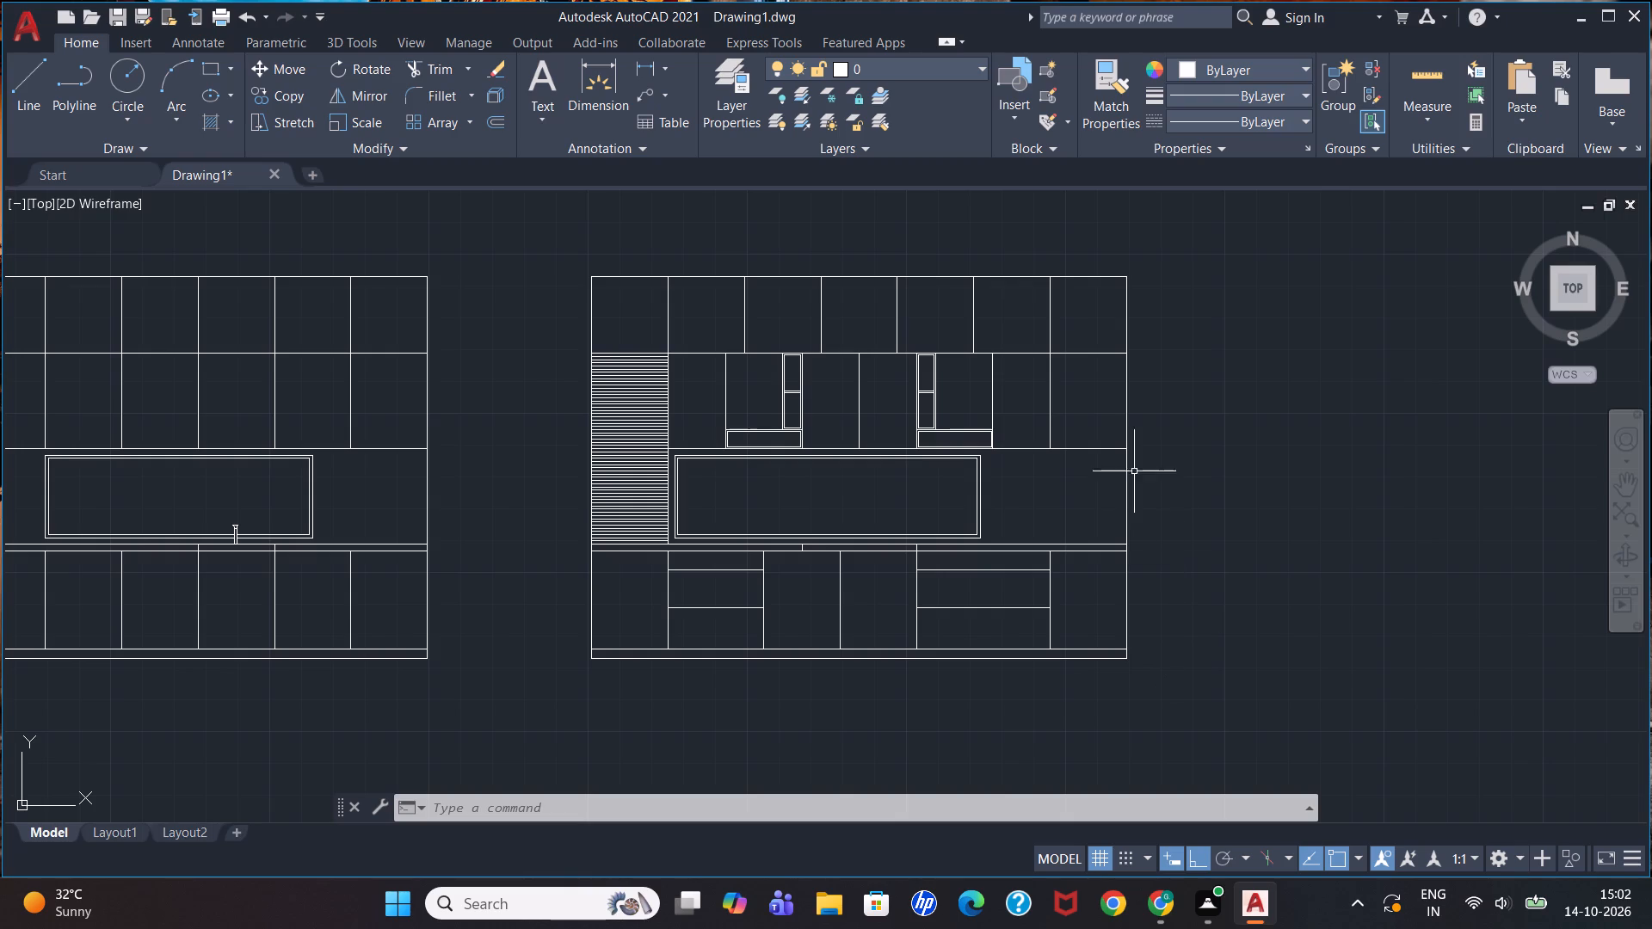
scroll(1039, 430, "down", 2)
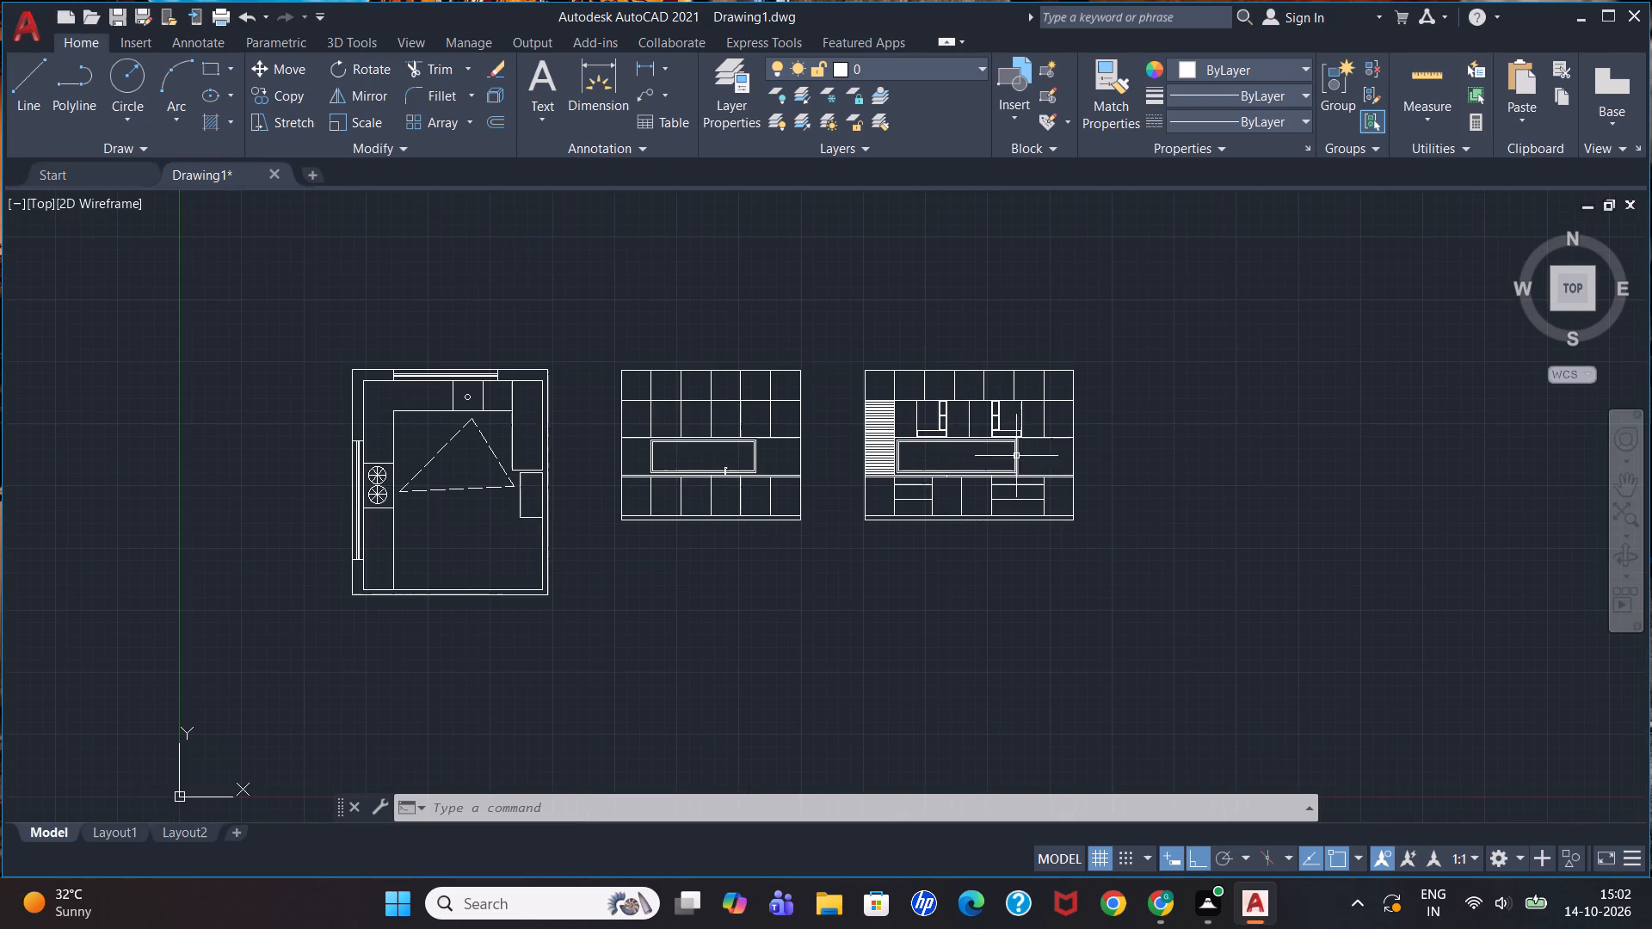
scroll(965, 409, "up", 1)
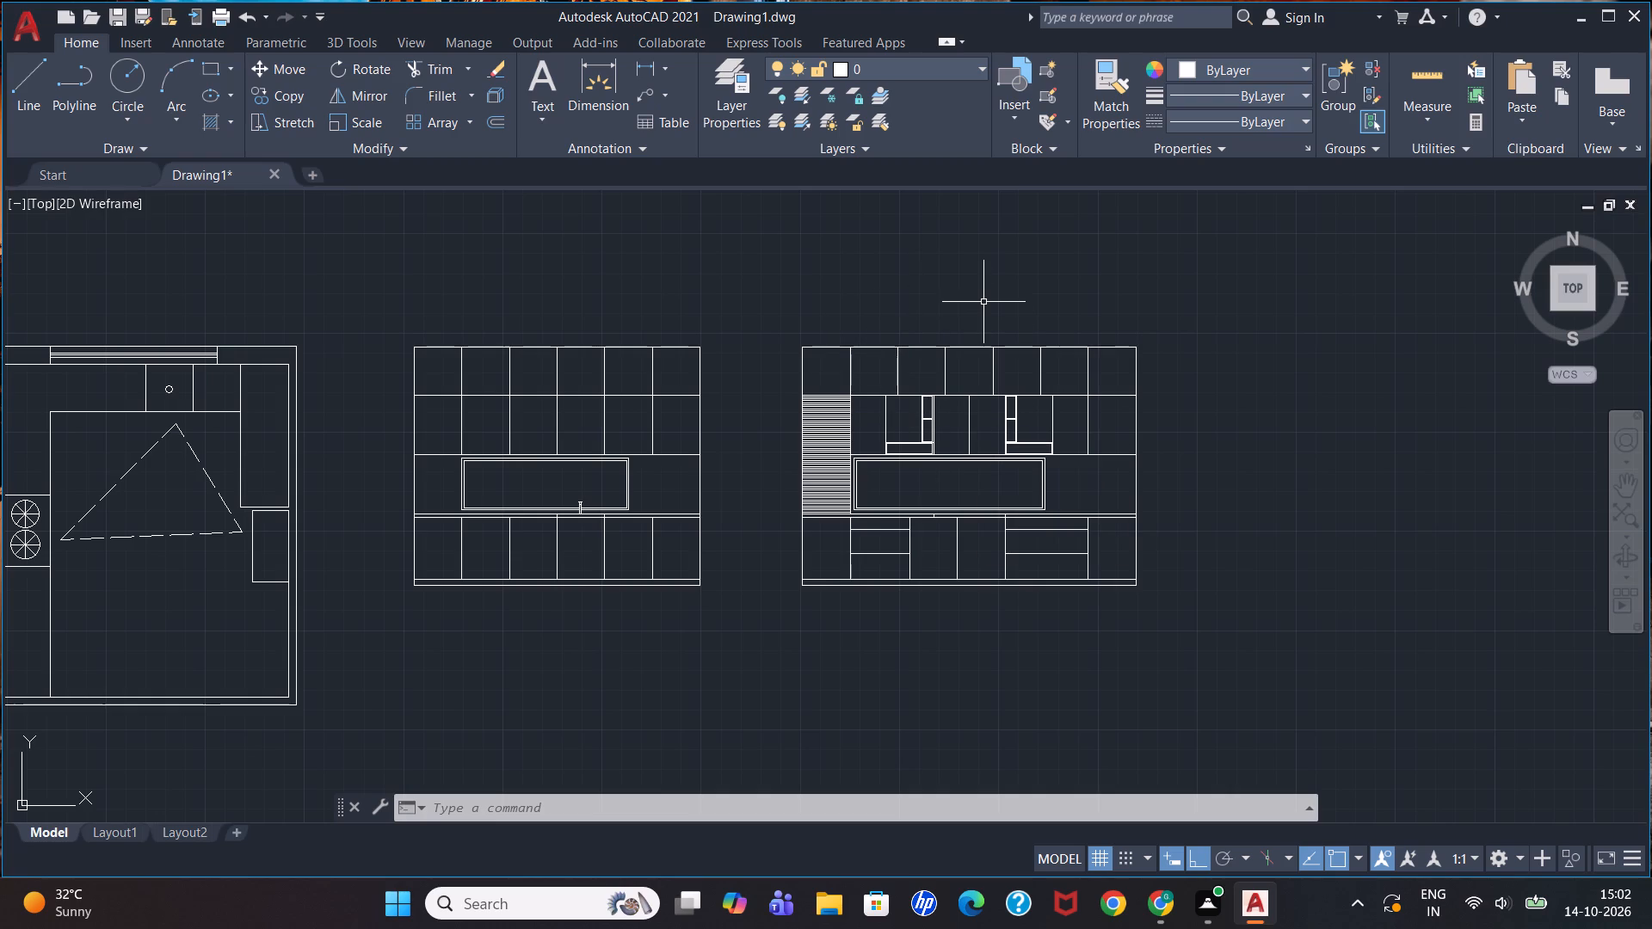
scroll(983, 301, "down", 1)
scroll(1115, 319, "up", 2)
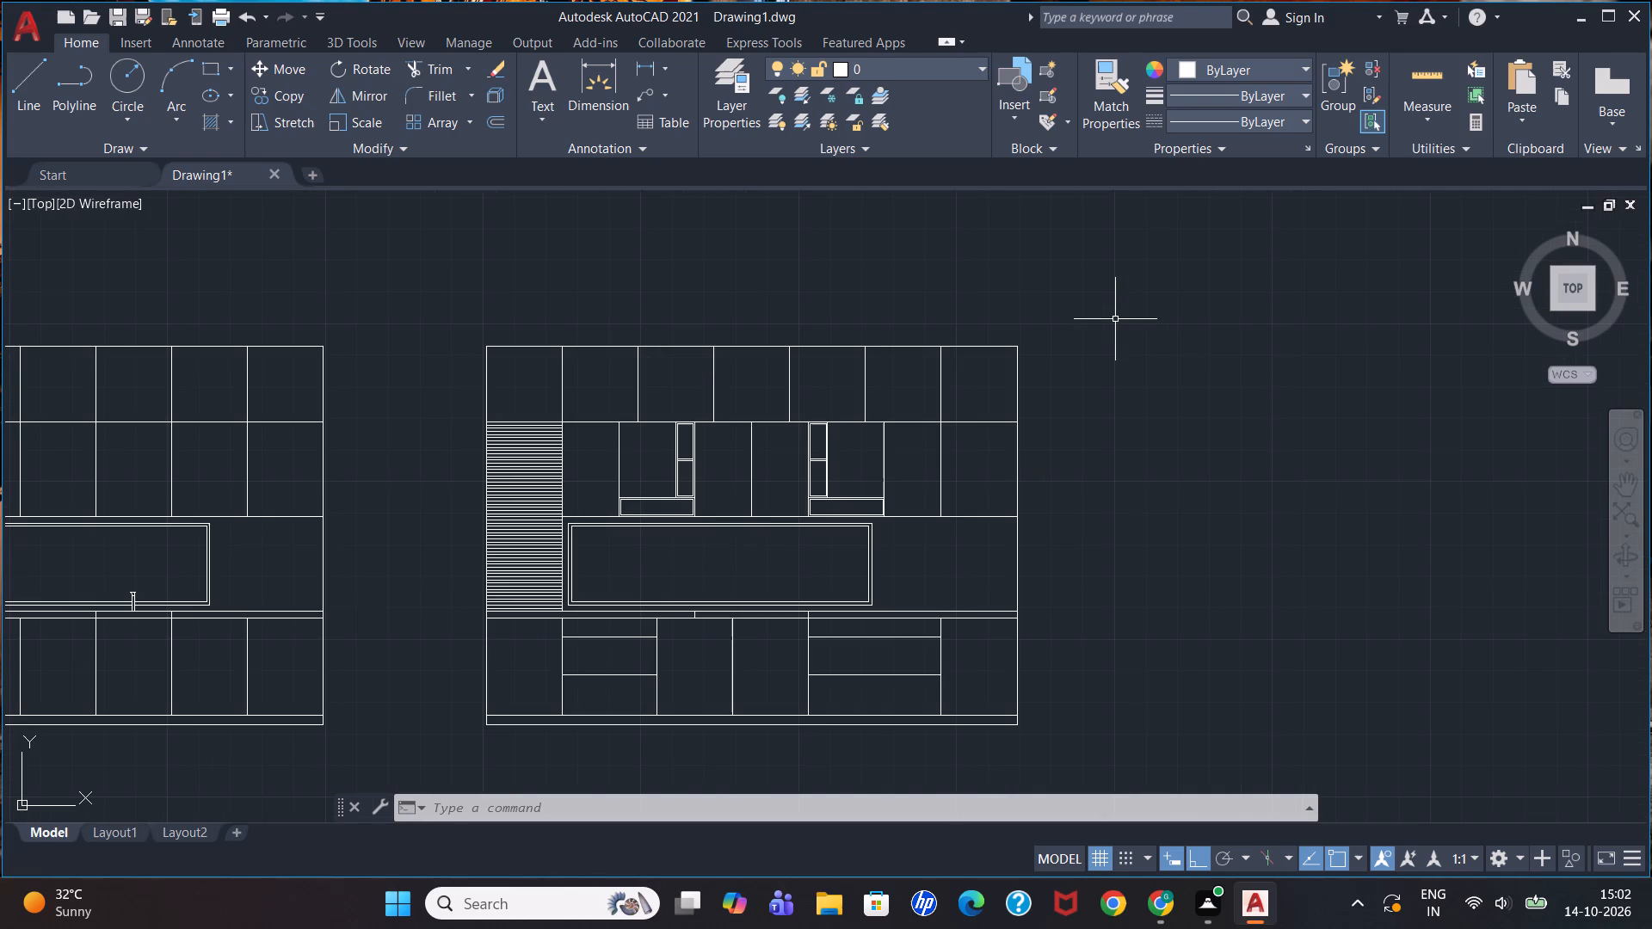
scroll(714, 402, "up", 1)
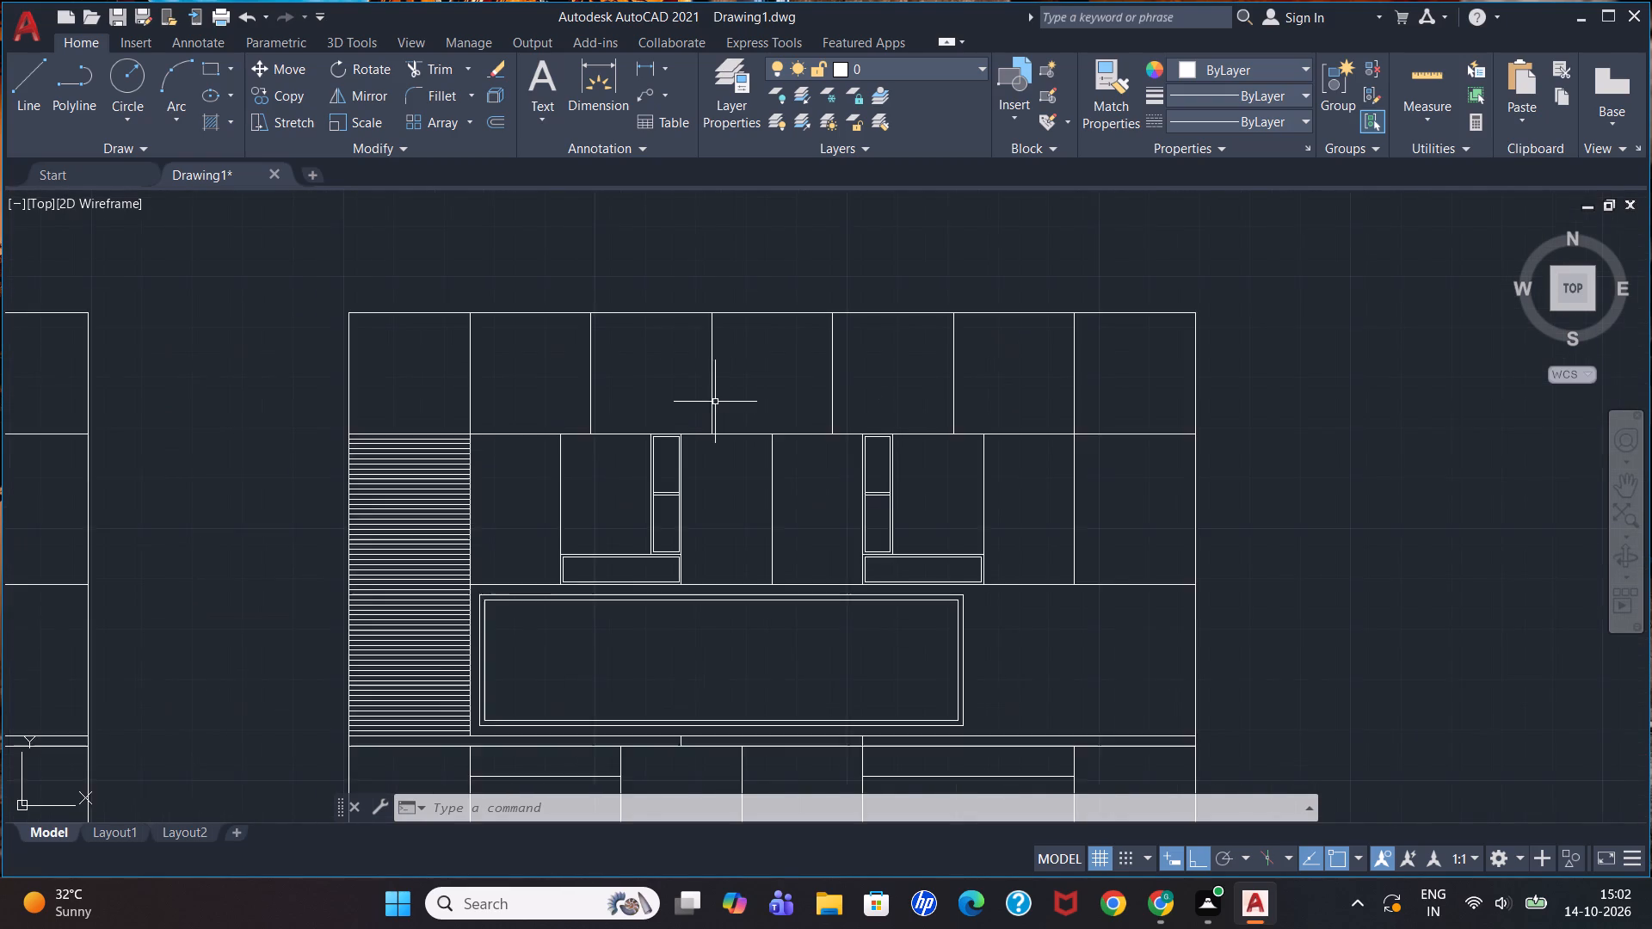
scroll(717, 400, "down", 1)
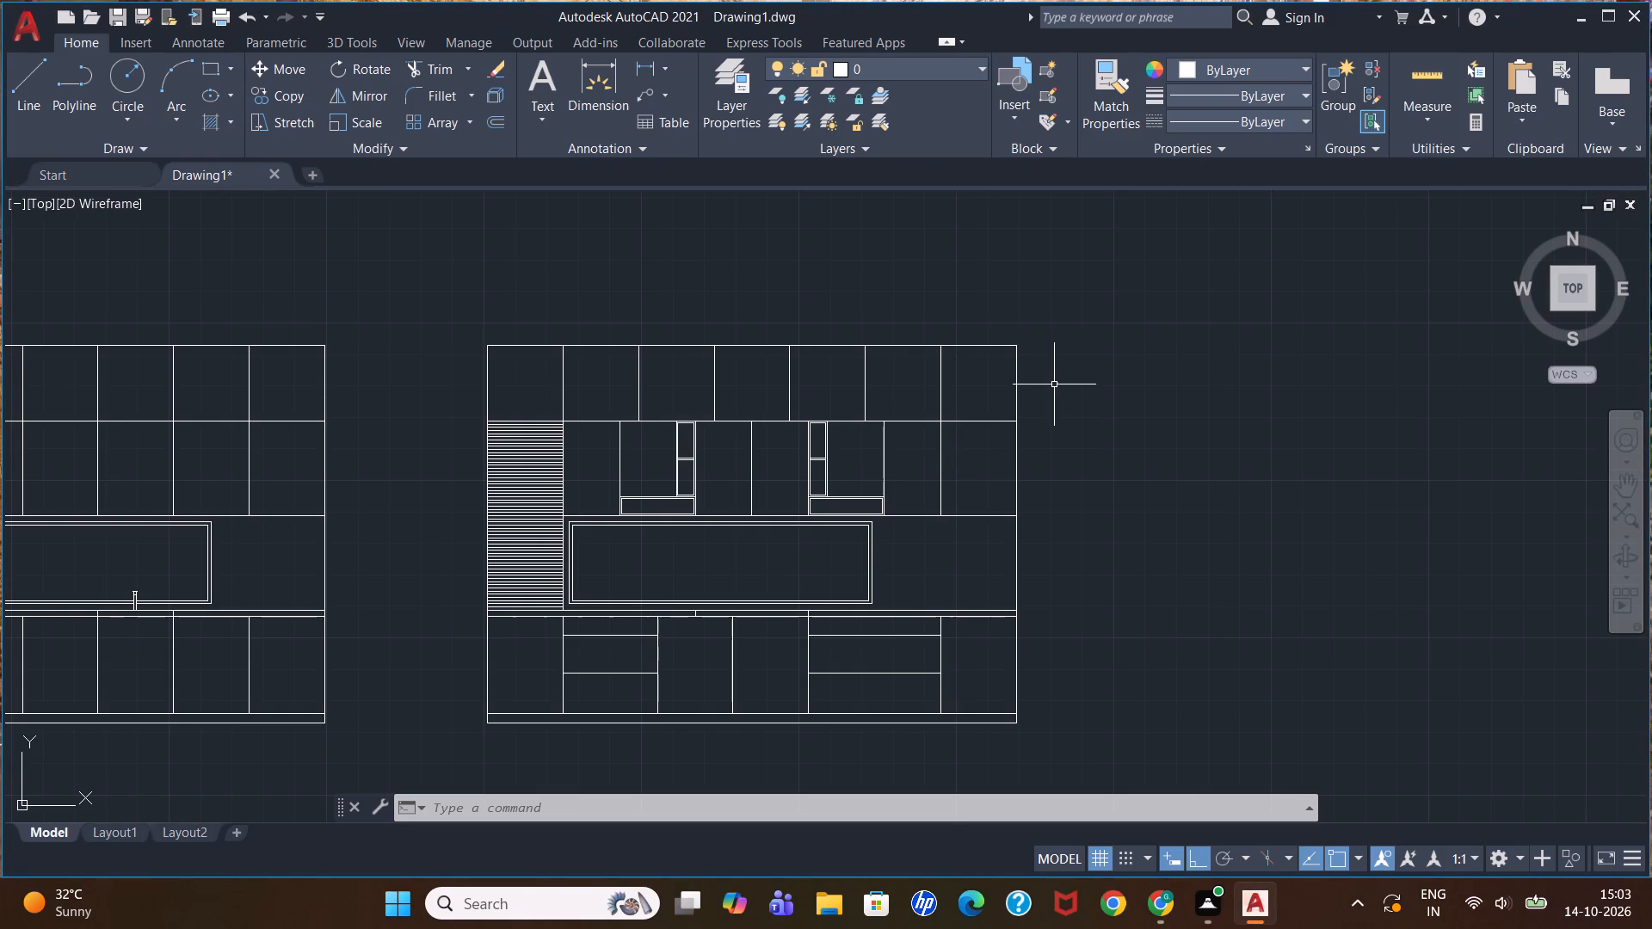
Draw a closed 14' wide by 10' high rectangular outline with lines, about 4'4" right of the right-hand elevation and aligned with its top.
scroll(1059, 381, "down", 1)
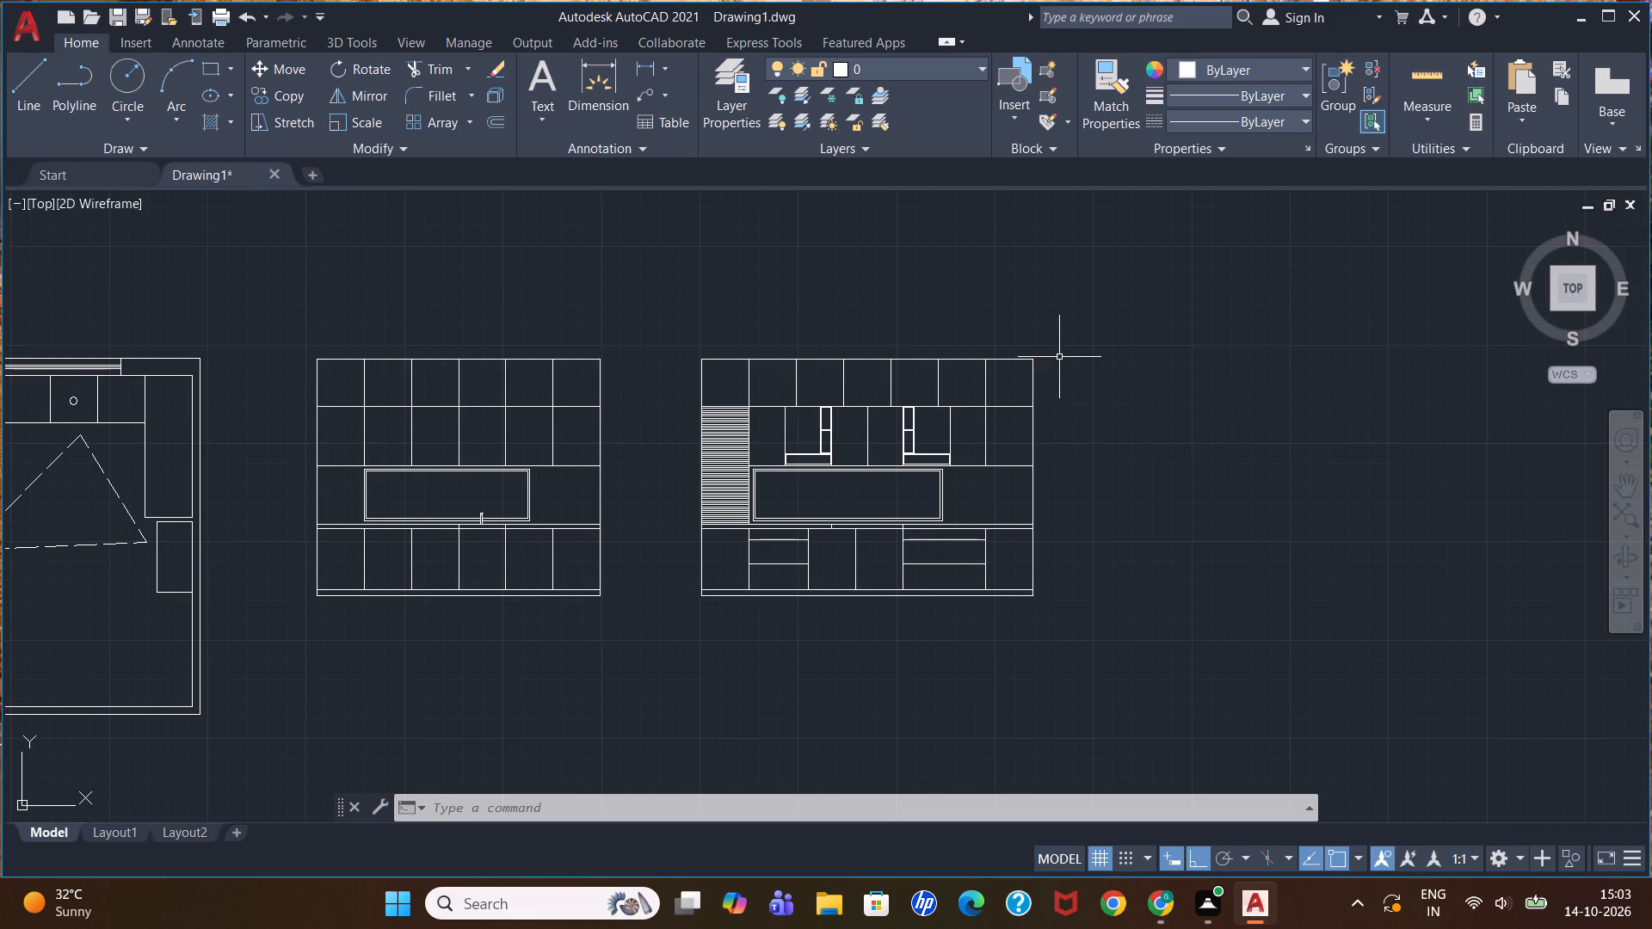
key("l")
key("Return")
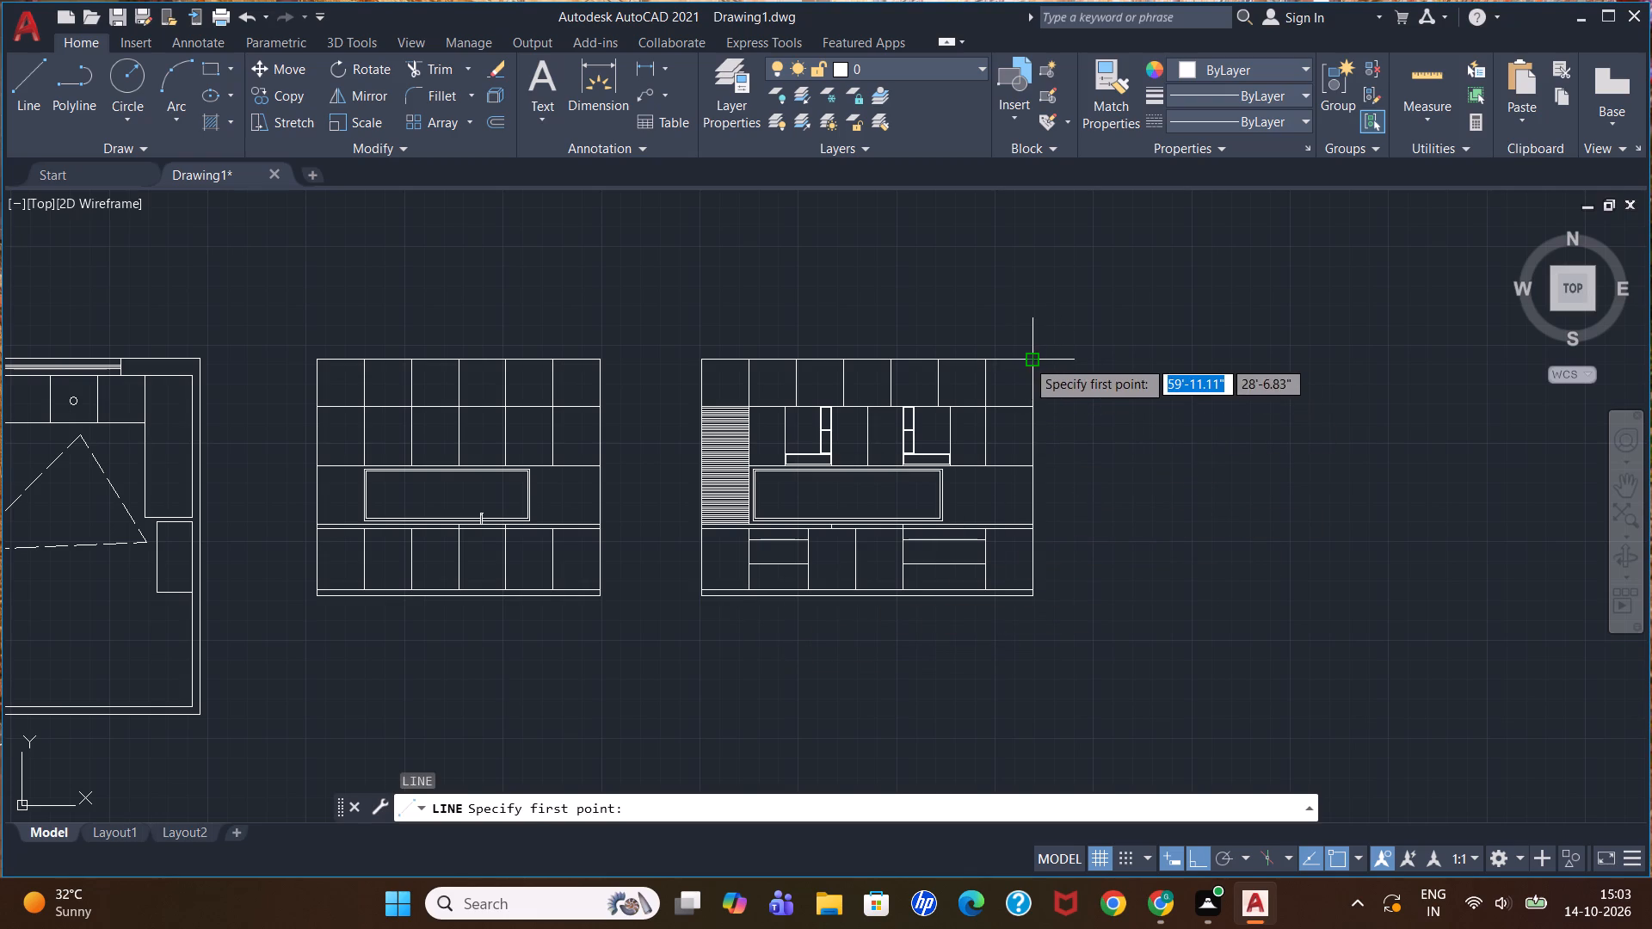
left_click(1137, 359)
type("10'")
key("Return")
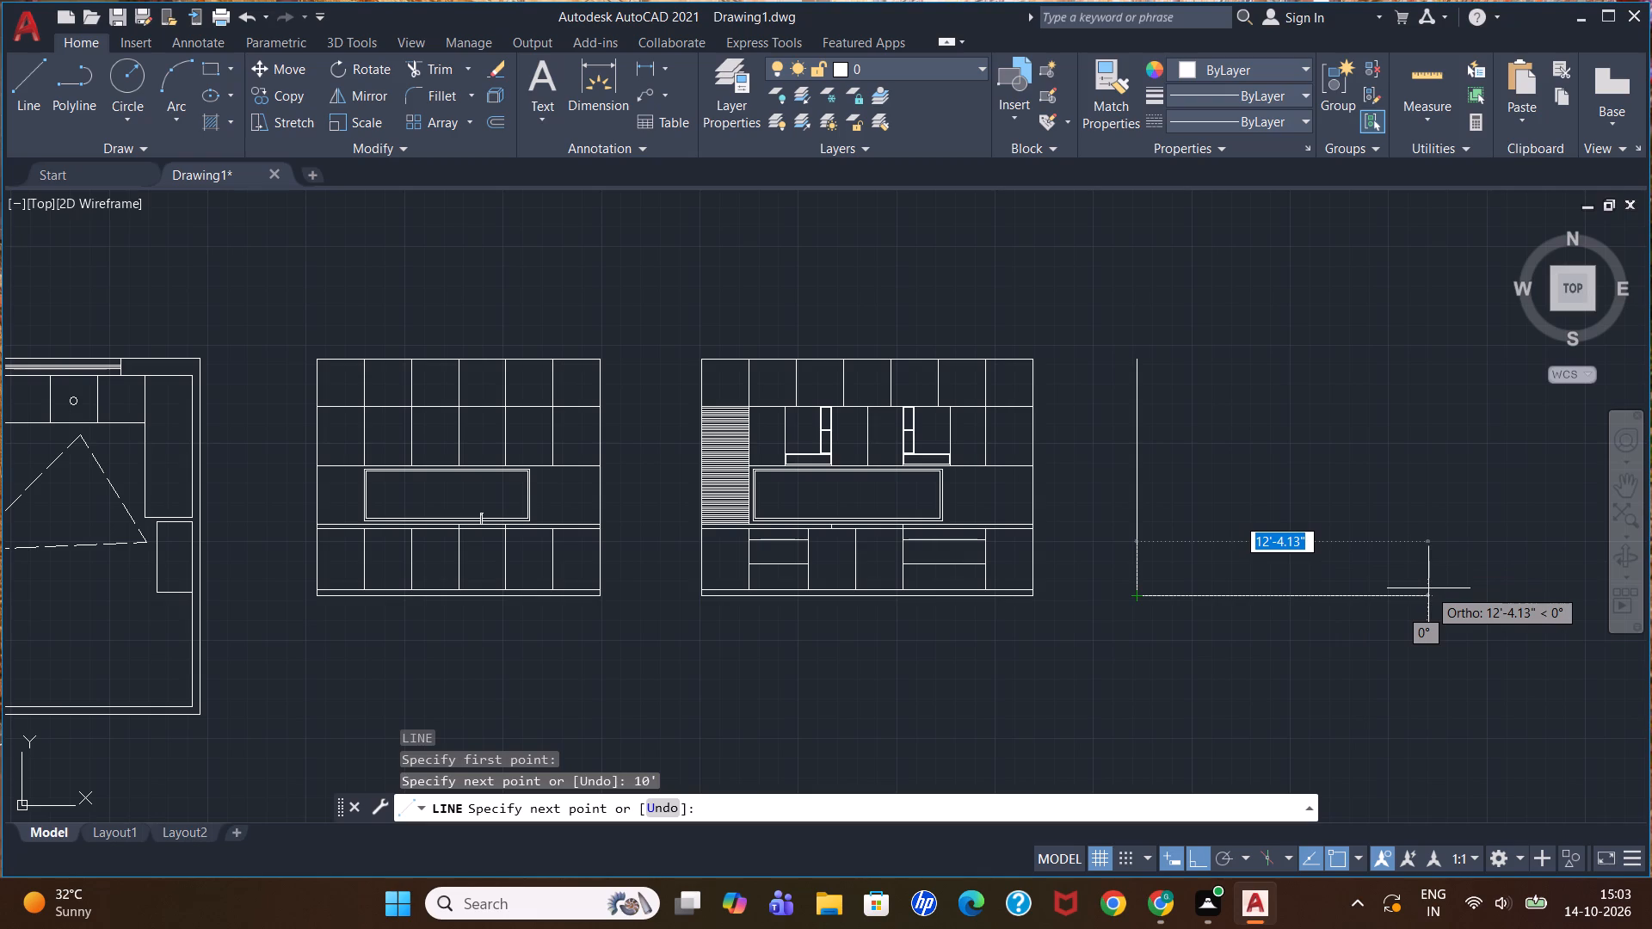
type("14")
key("apostrophe")
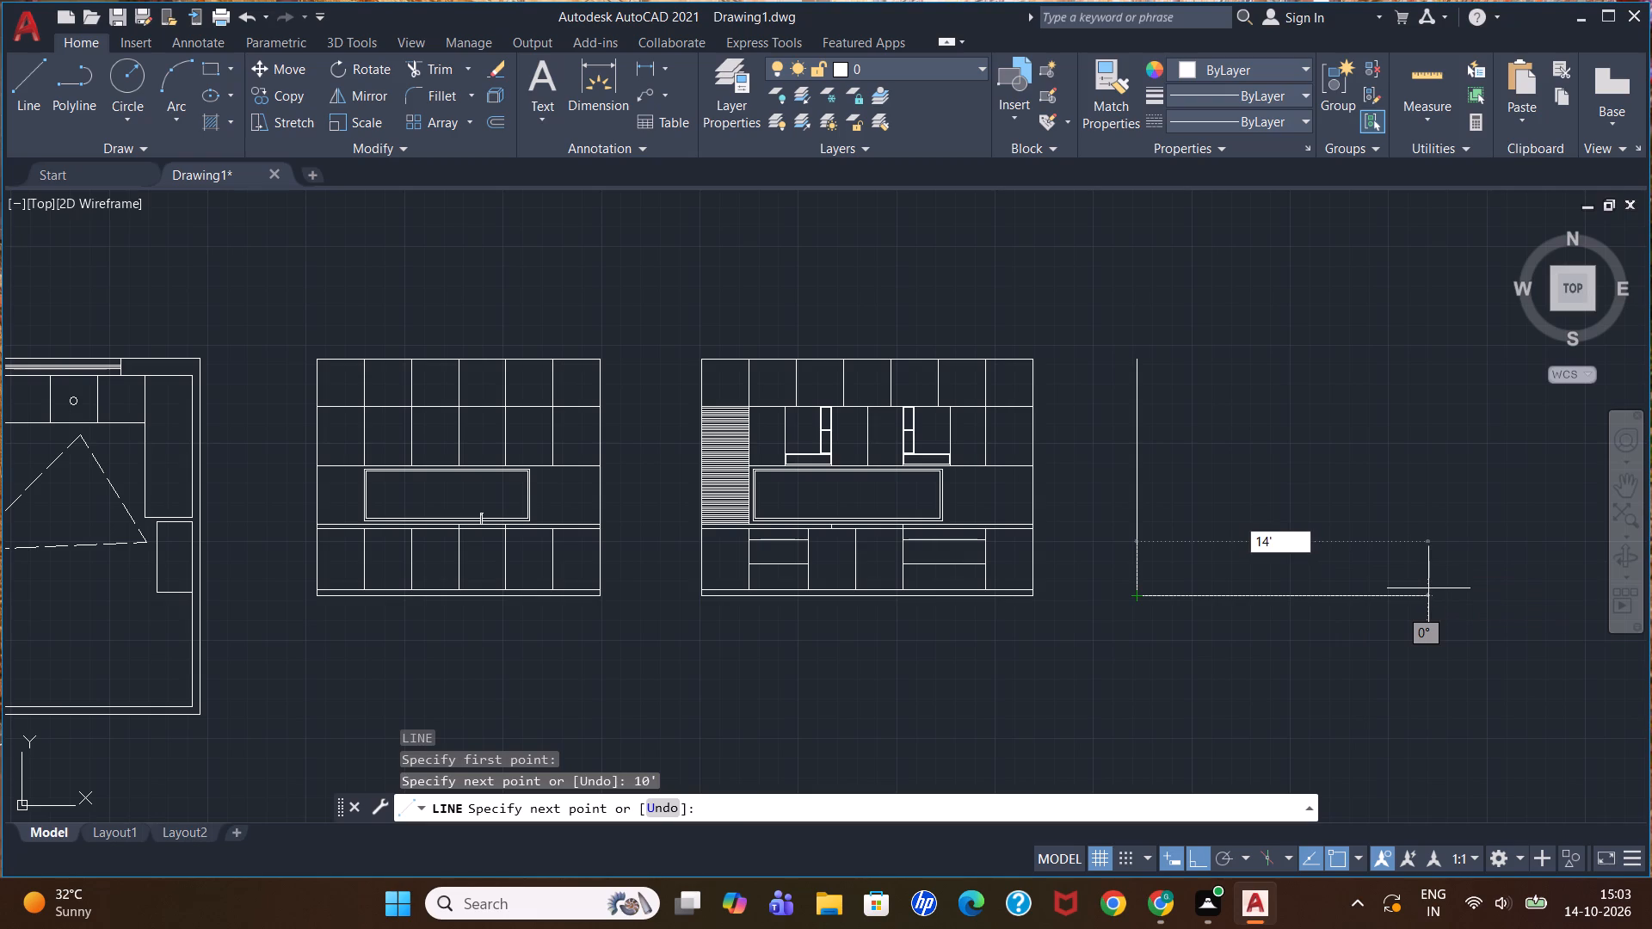
key("Return")
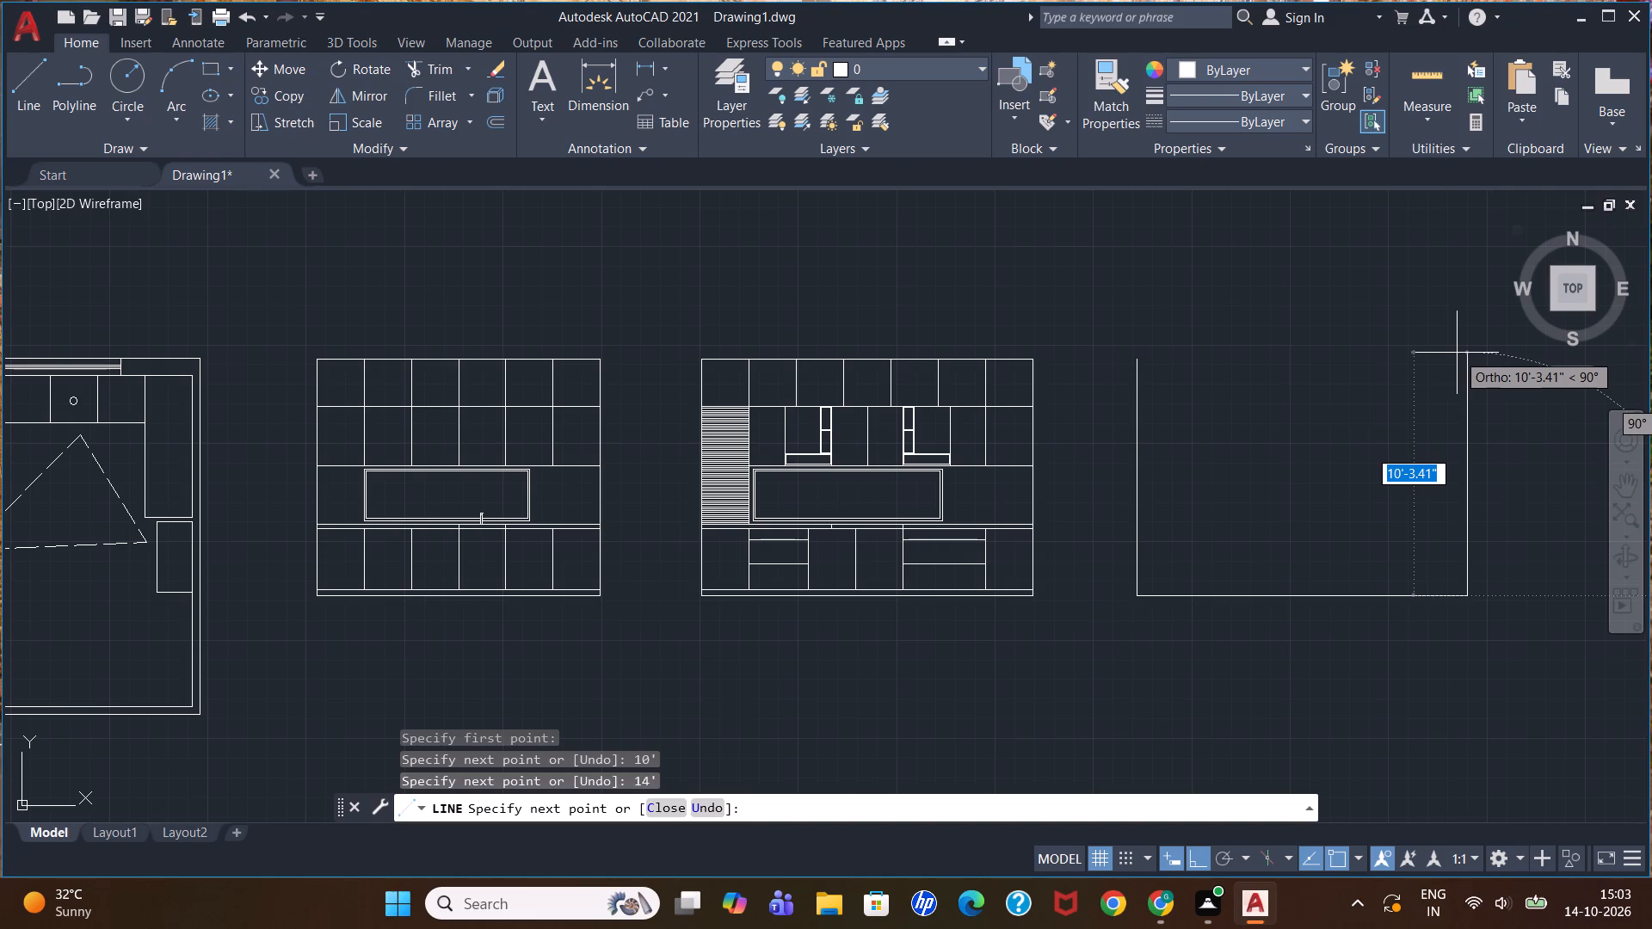
type("10'")
key("Return")
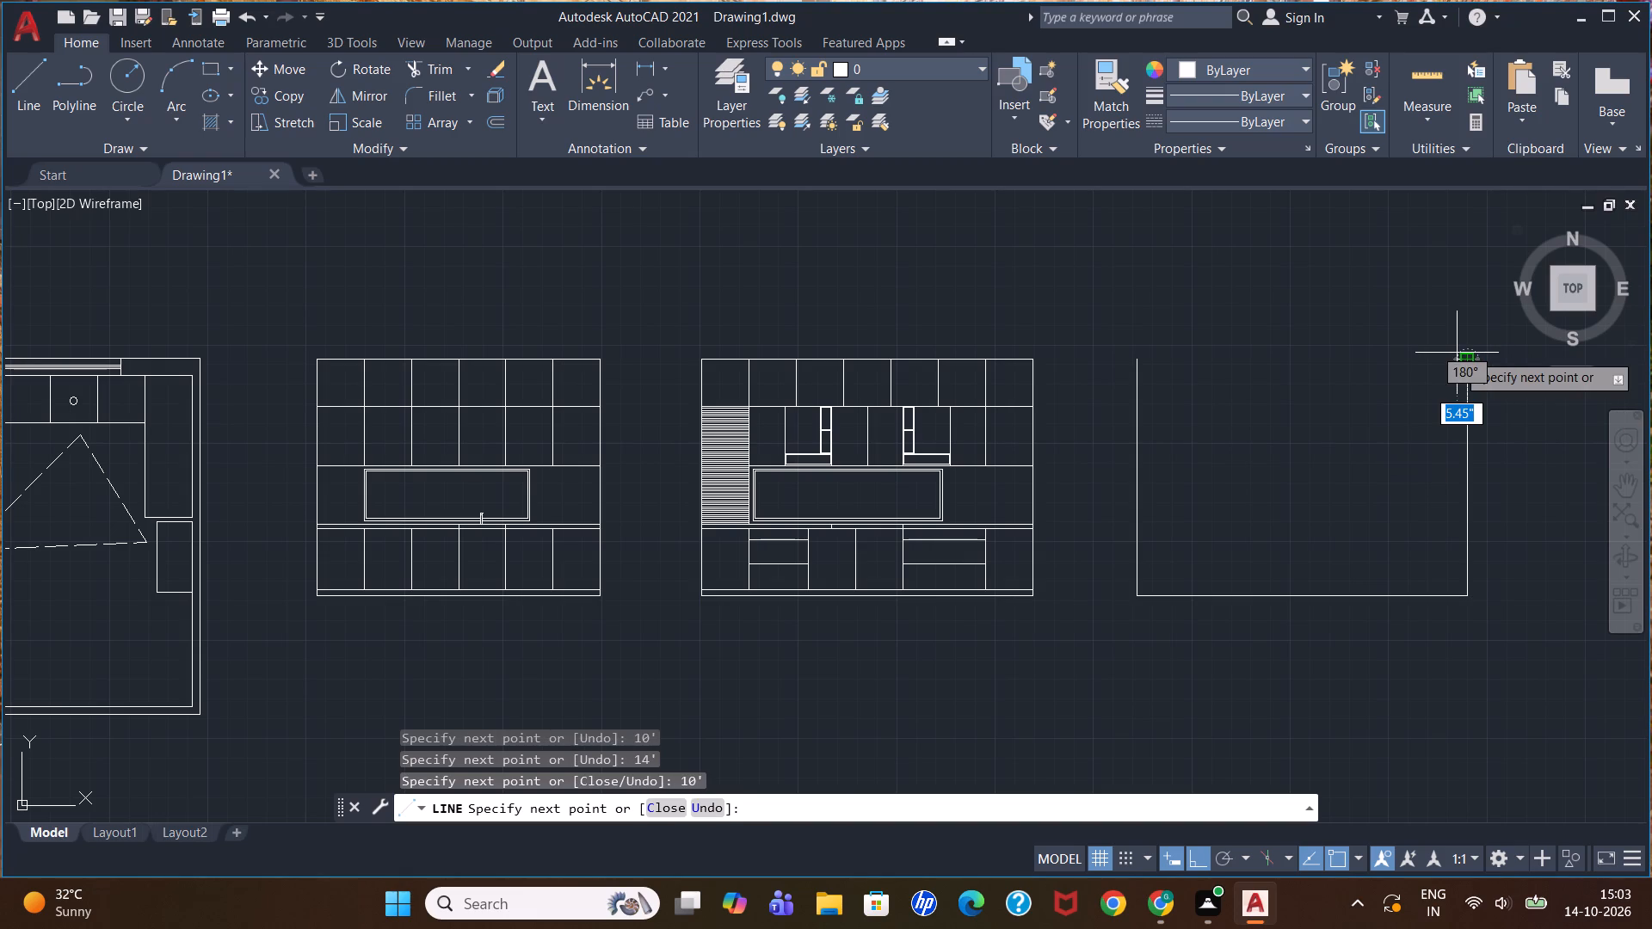
left_click(1132, 364)
key("Escape")
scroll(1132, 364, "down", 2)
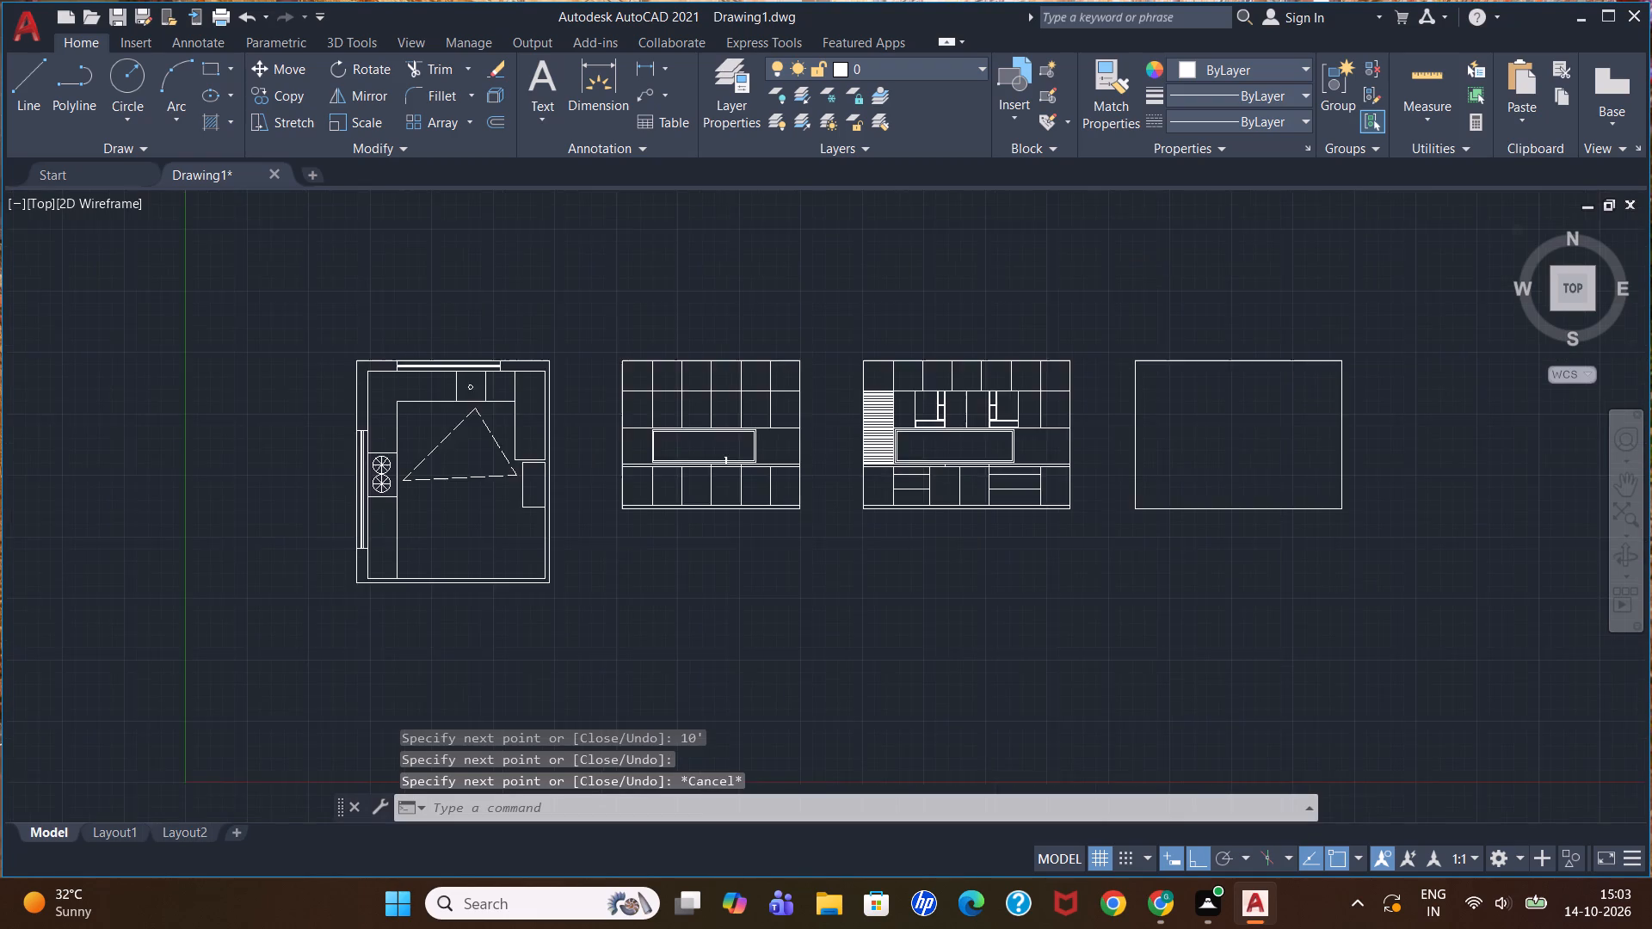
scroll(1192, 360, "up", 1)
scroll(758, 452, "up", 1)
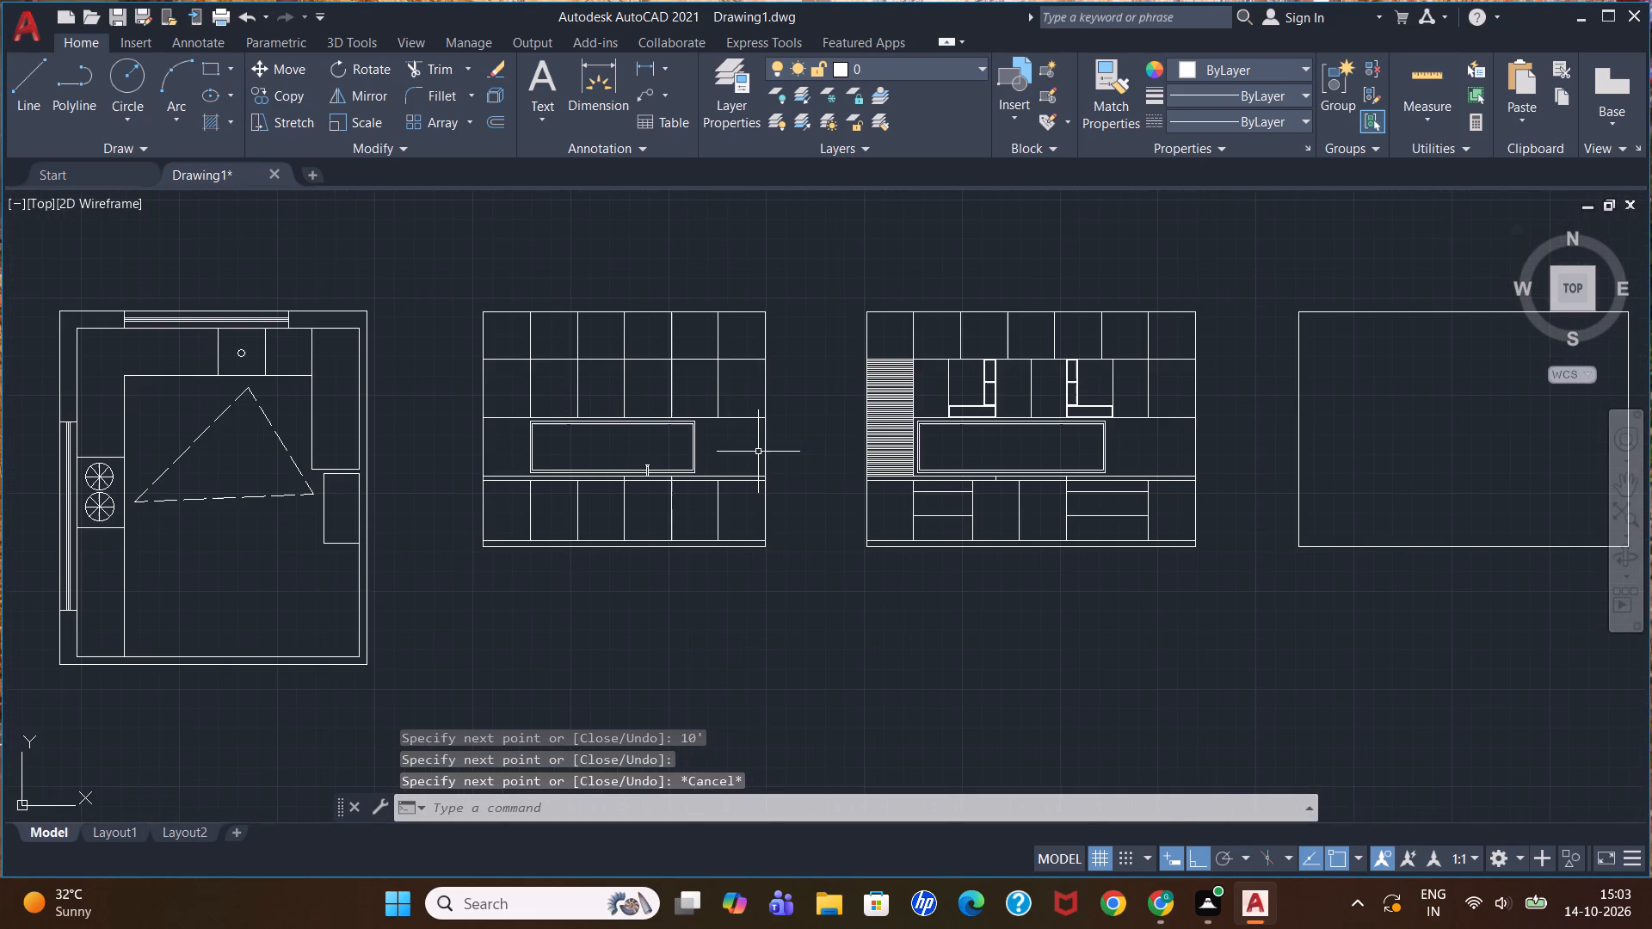
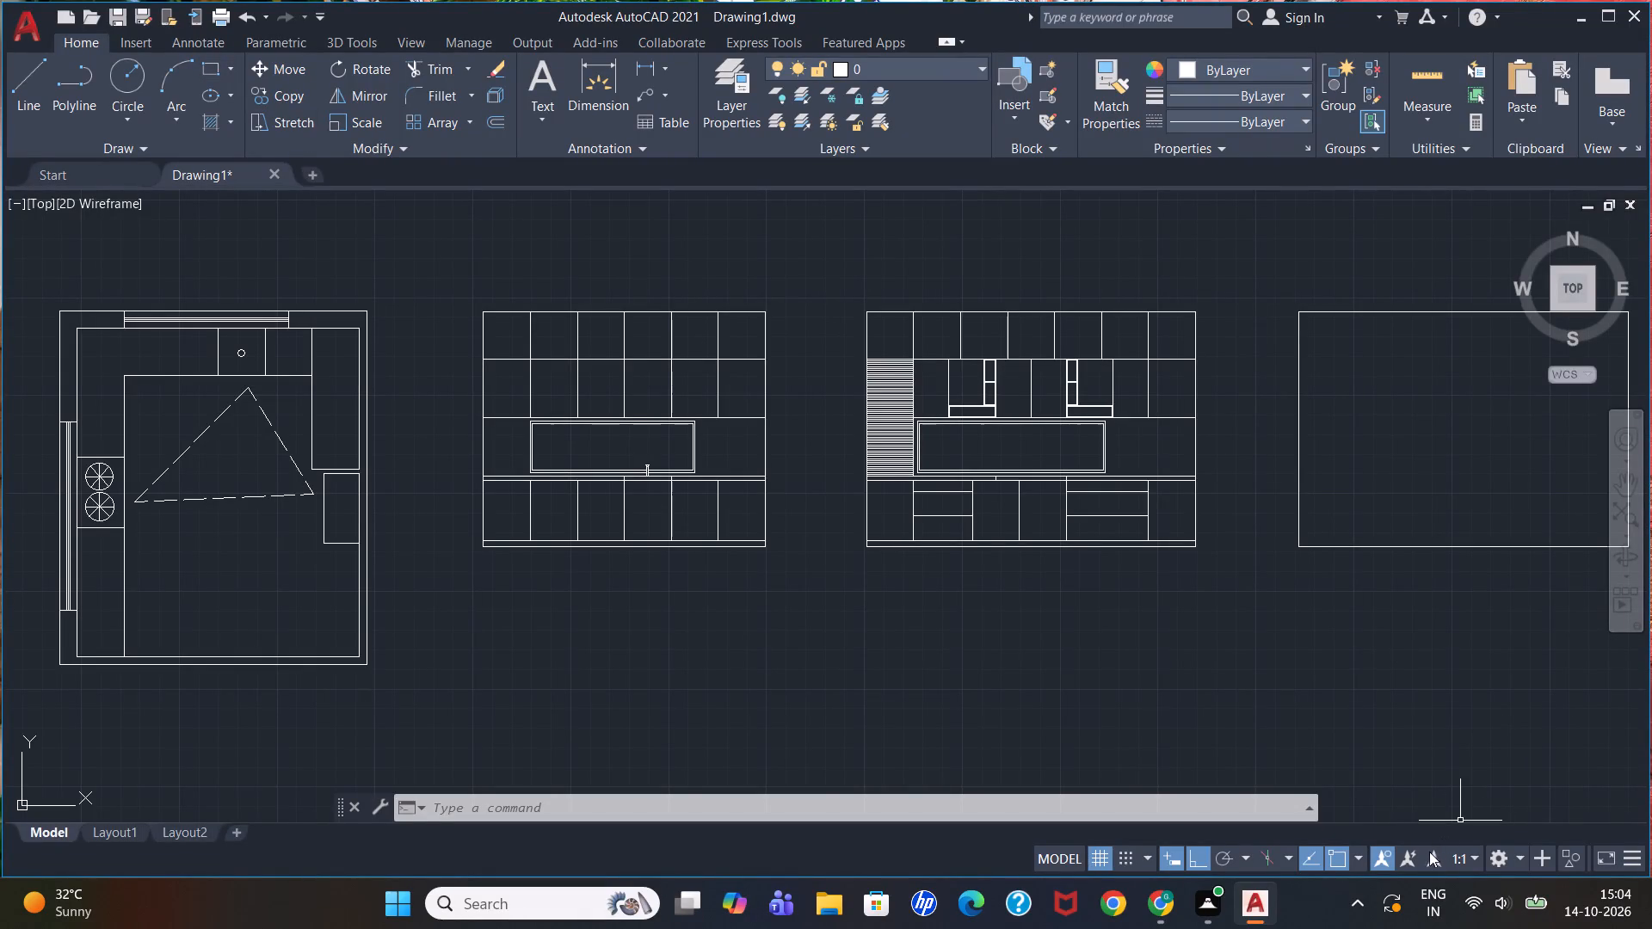
Offset the bottom edge of the third elevation's outline 3' upward to form the countertop line.
scroll(1367, 650, "down", 2)
scroll(1492, 571, "up", 2)
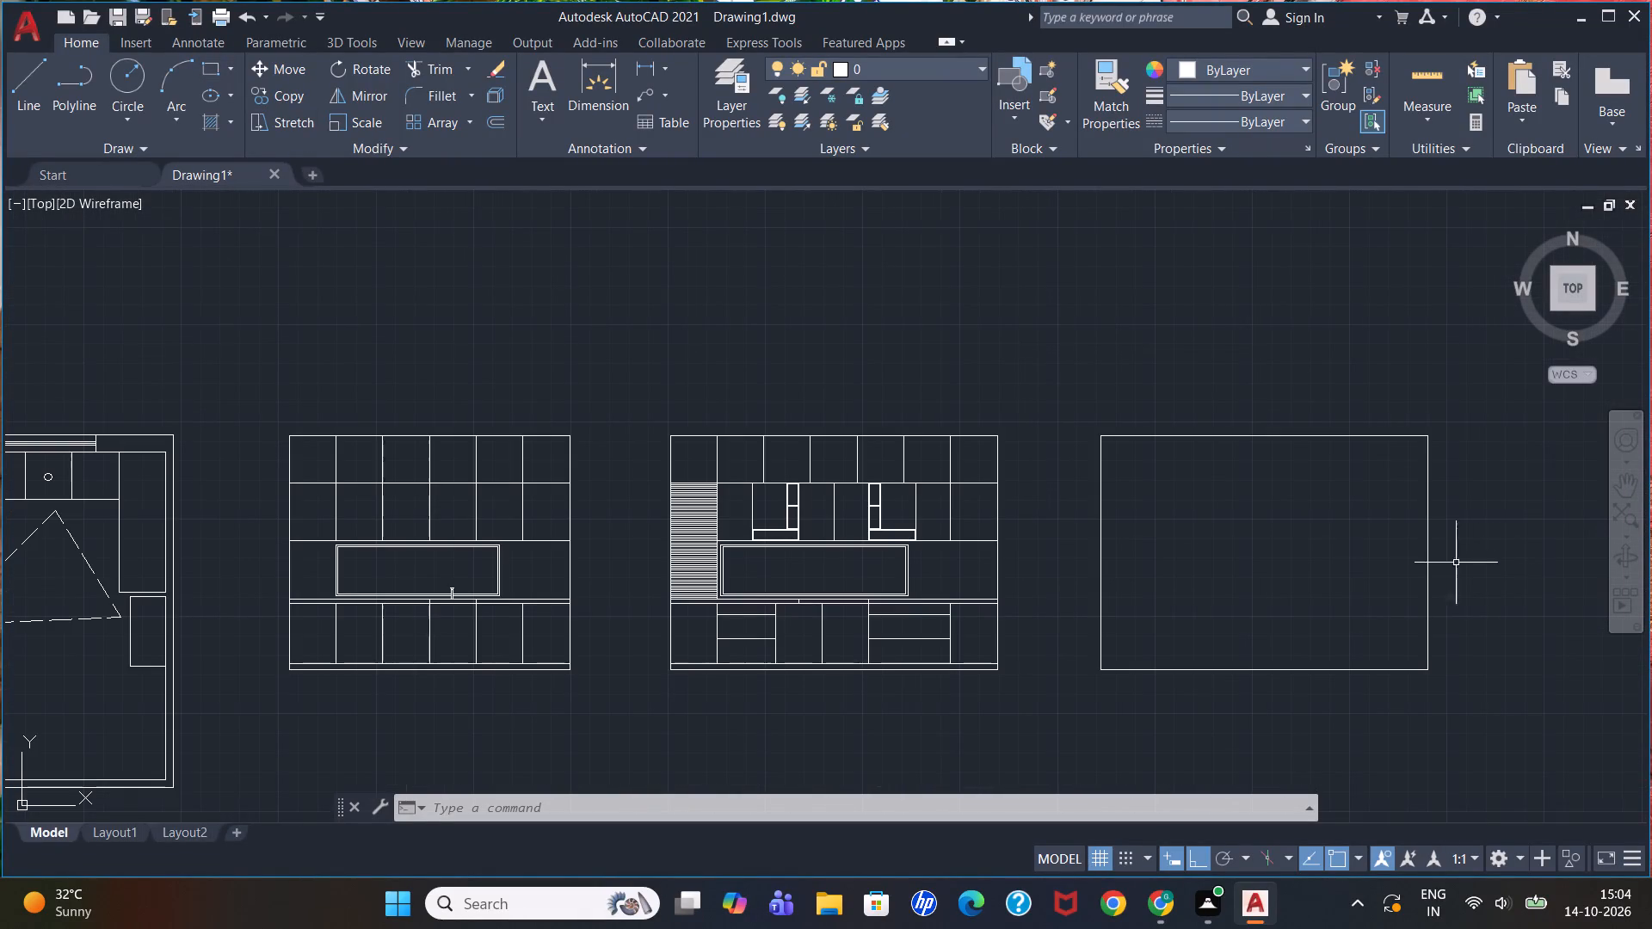
scroll(1361, 548, "up", 1)
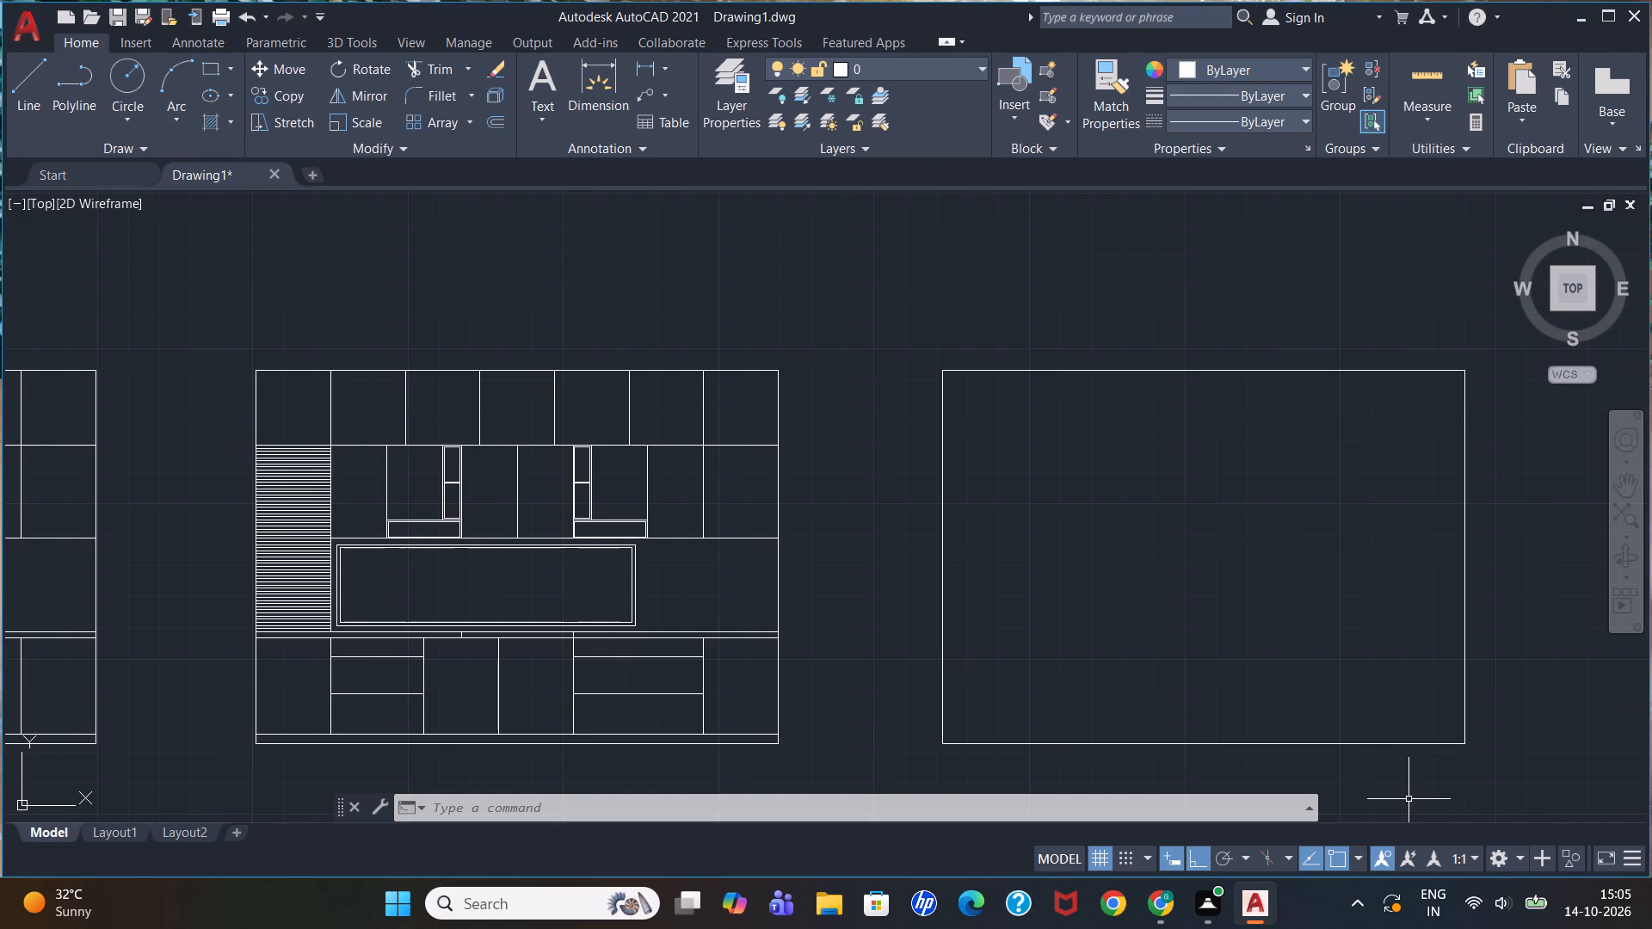
key("o")
key("Return")
key("3")
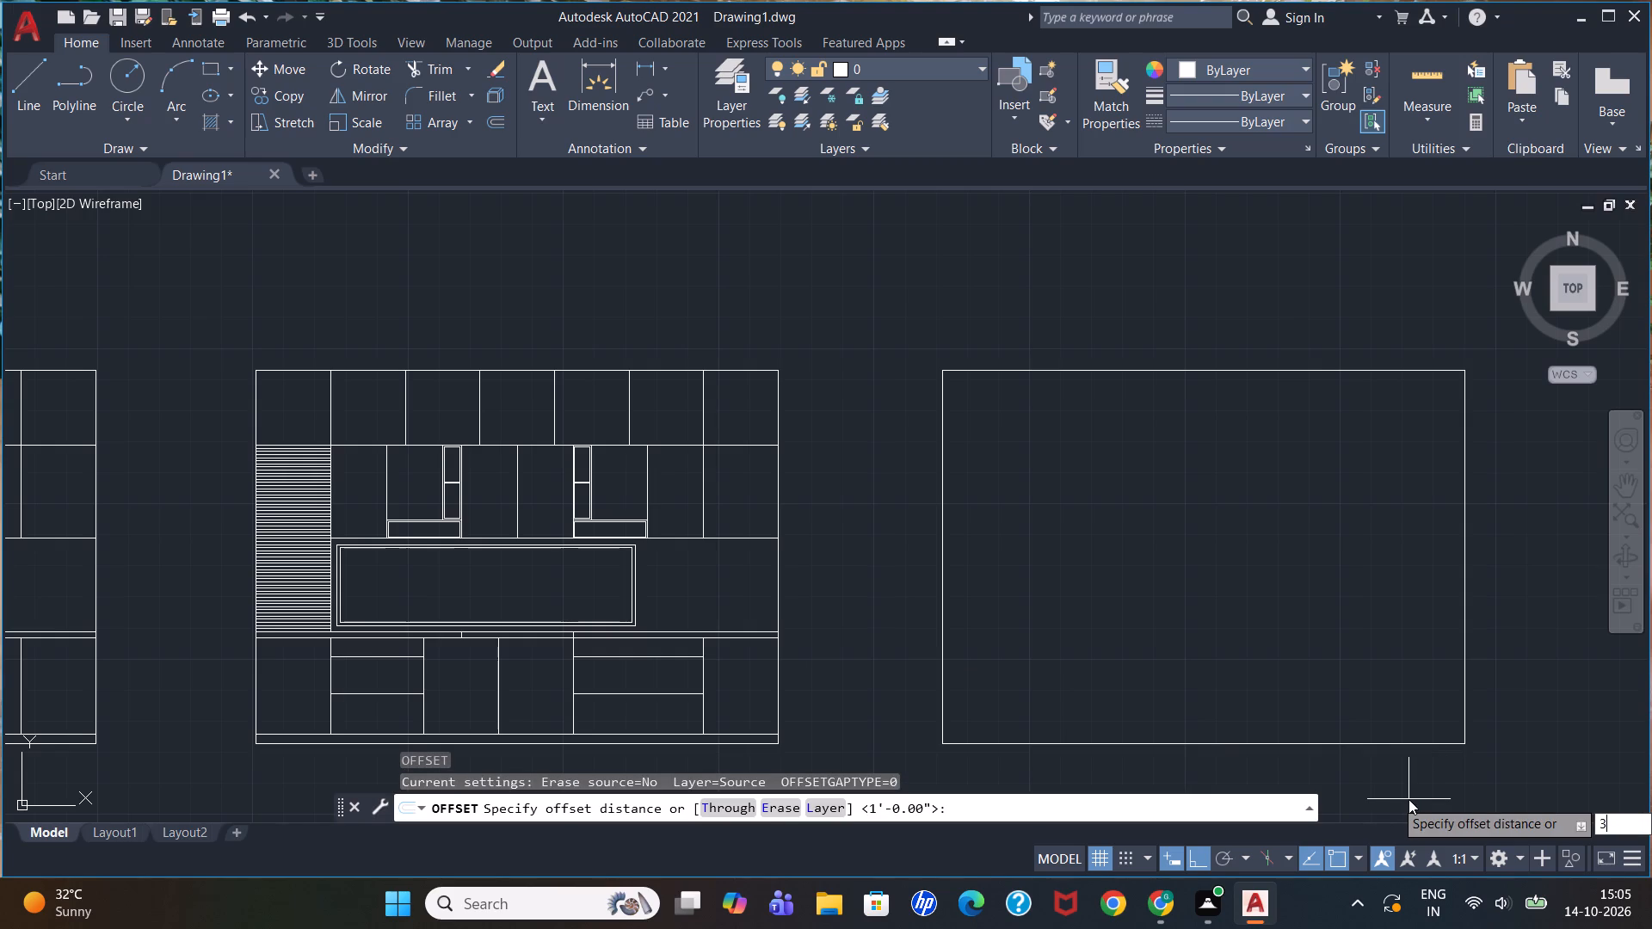
key("apostrophe")
key("Return")
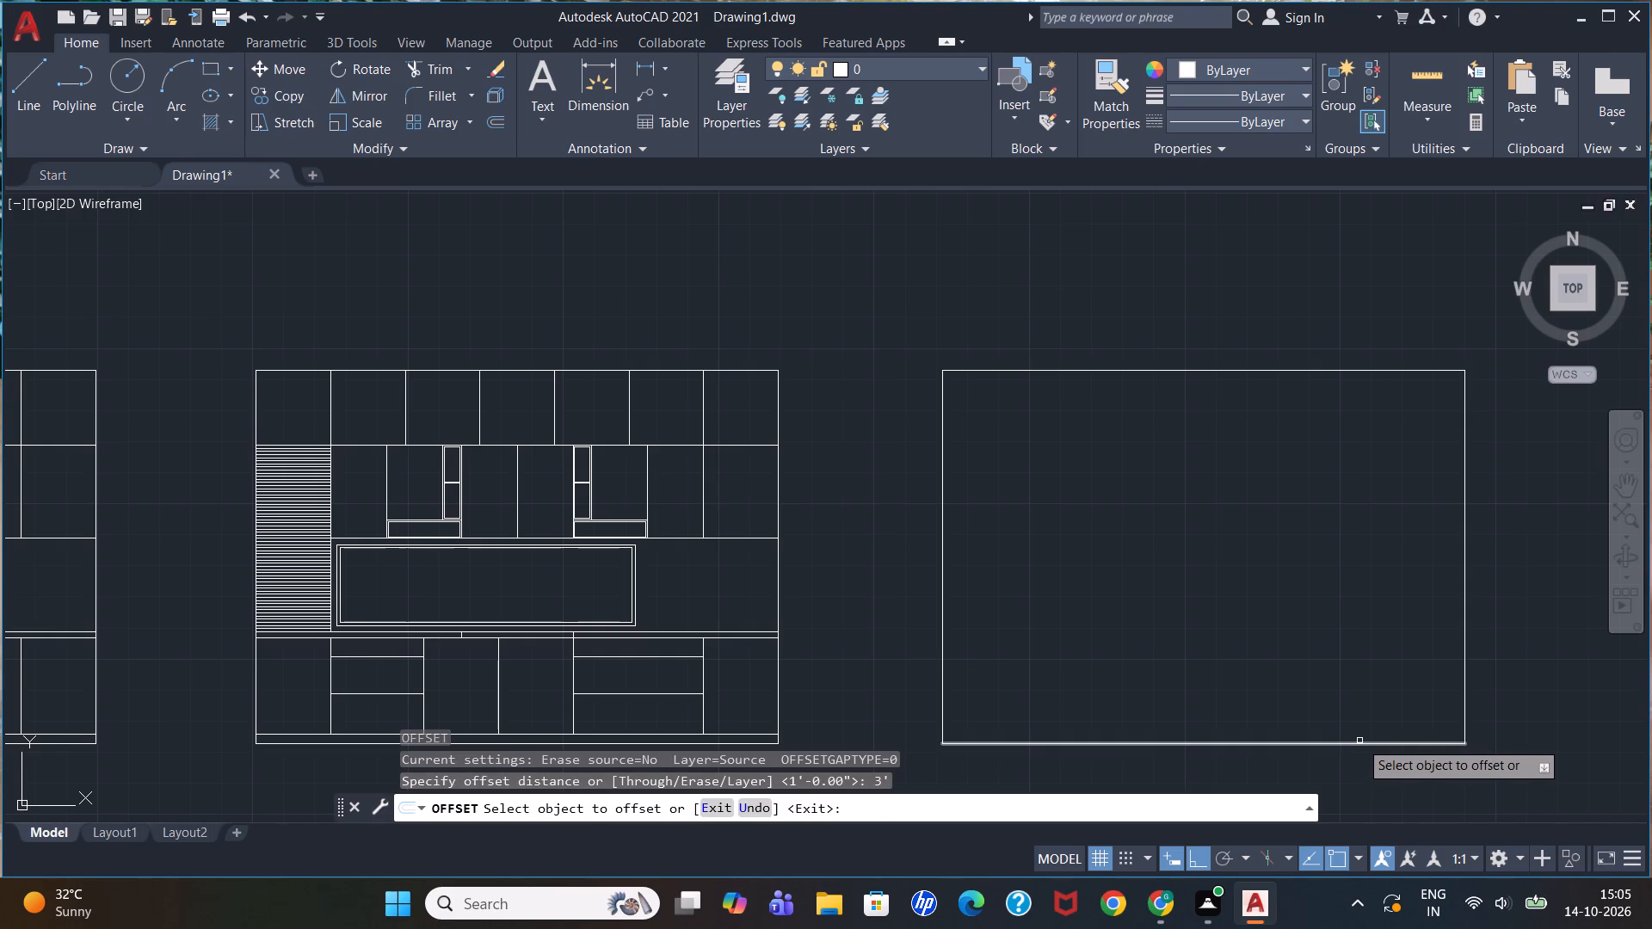
left_click(1359, 745)
left_click(1339, 654)
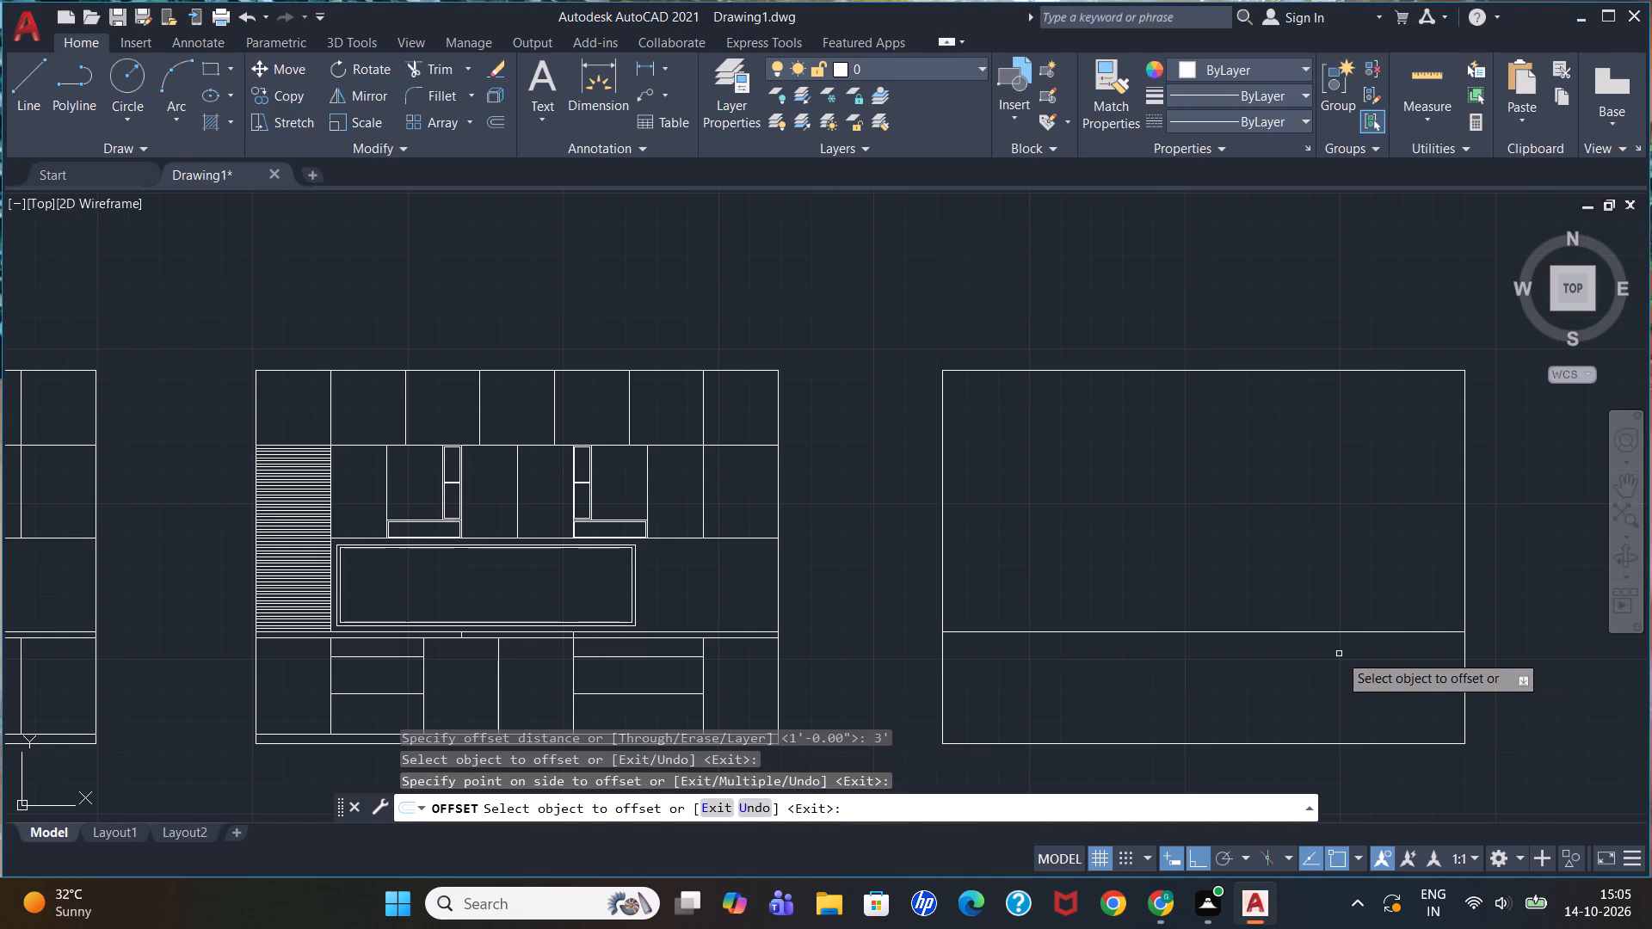
key("Escape")
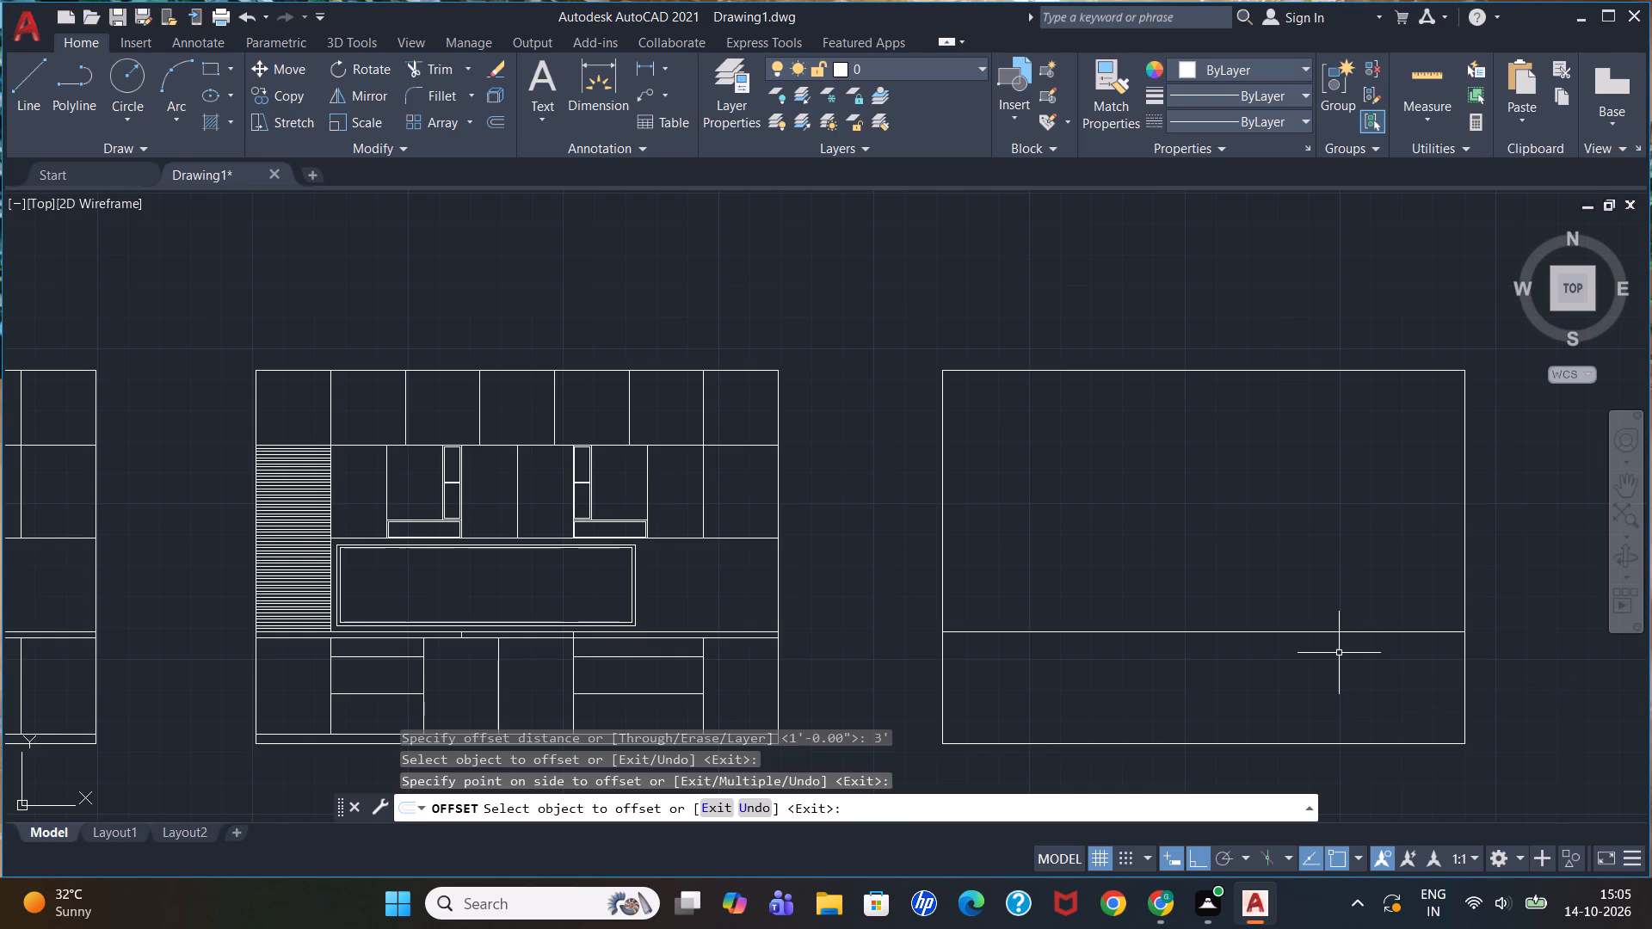
Offset the bottom edge of the third elevation 3" upward to form the skirting line.
key("o")
key("Return")
type("3\"")
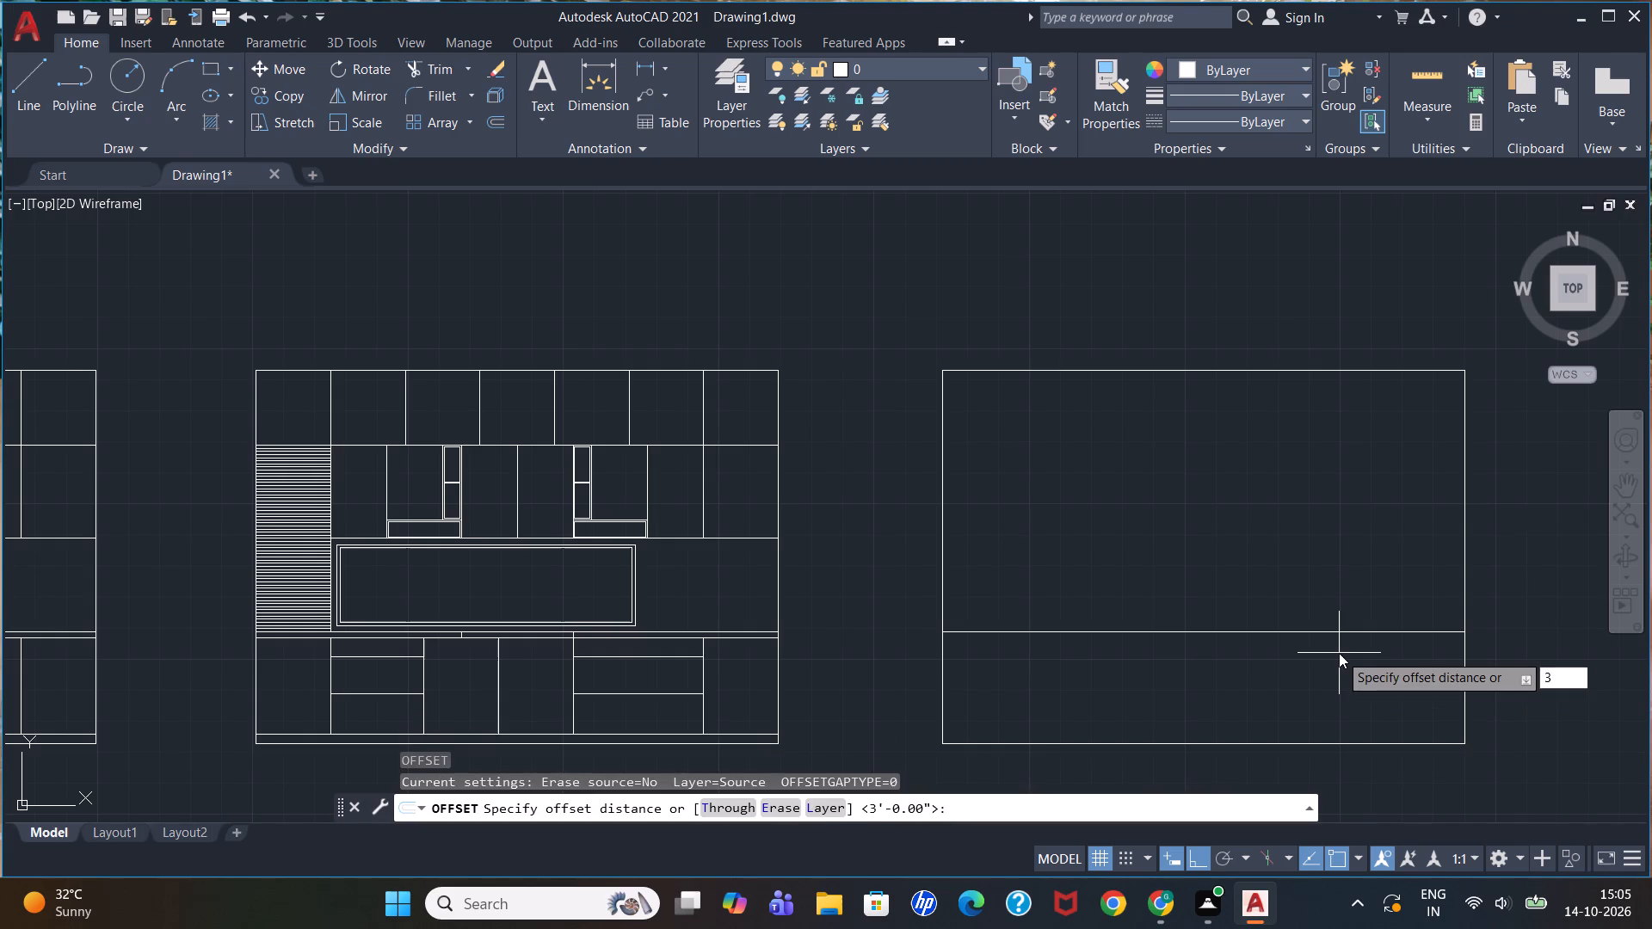
key("Return")
left_click(1309, 745)
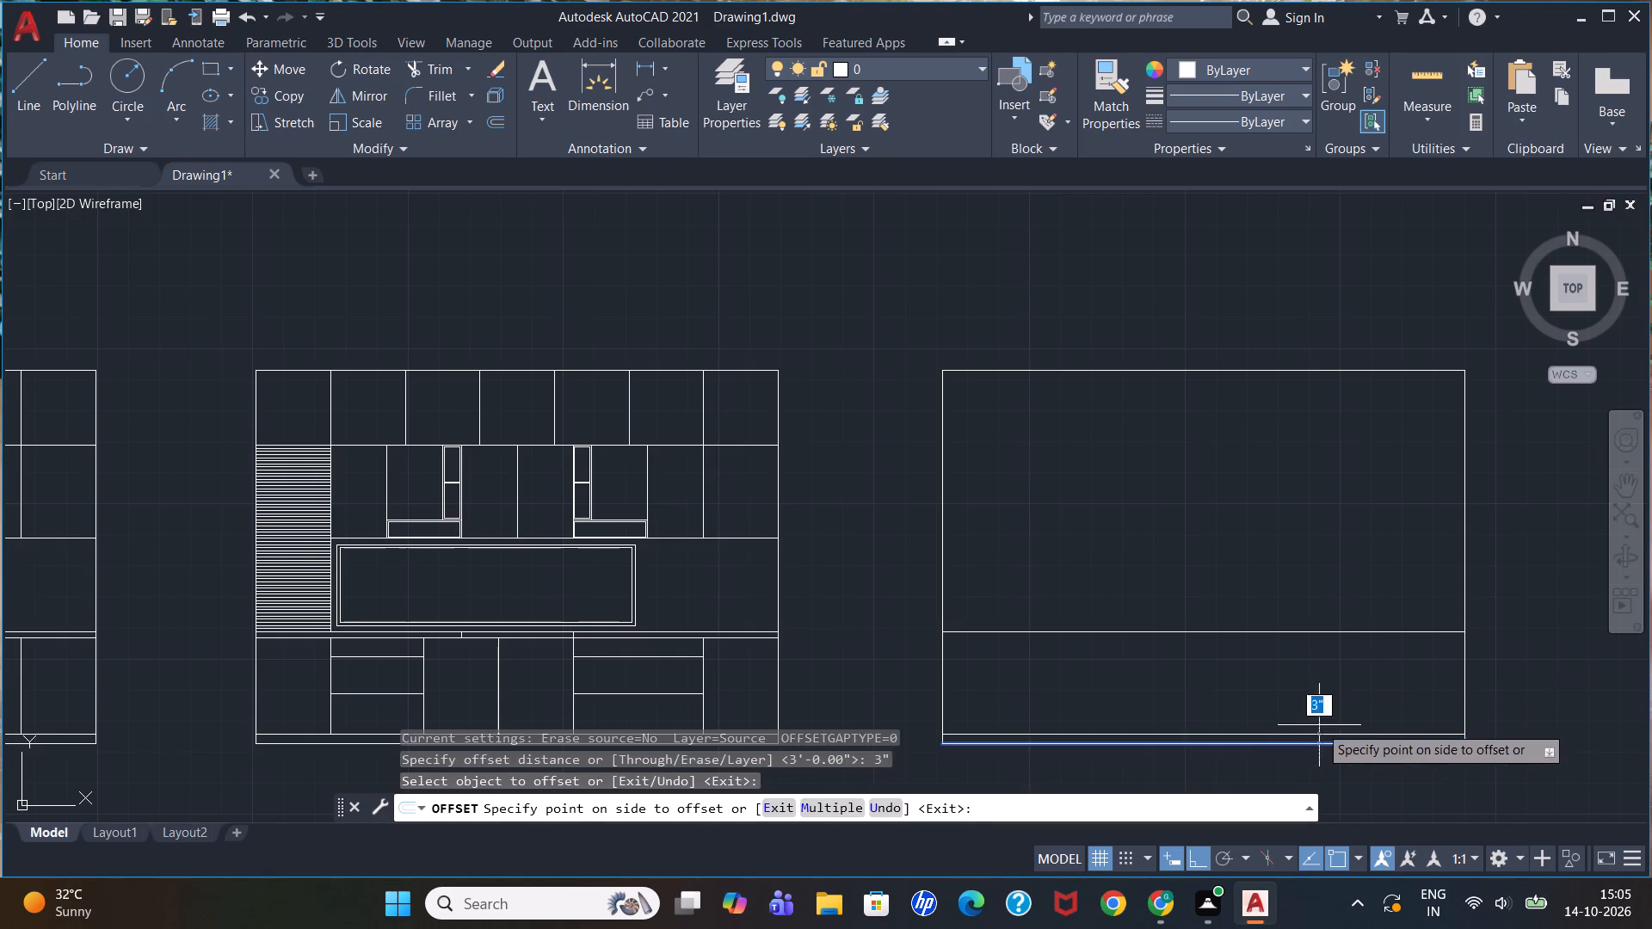
left_click(1319, 725)
key("Escape")
Offset the third elevation's countertop line 2" downward to form the countertop thickness.
key("o")
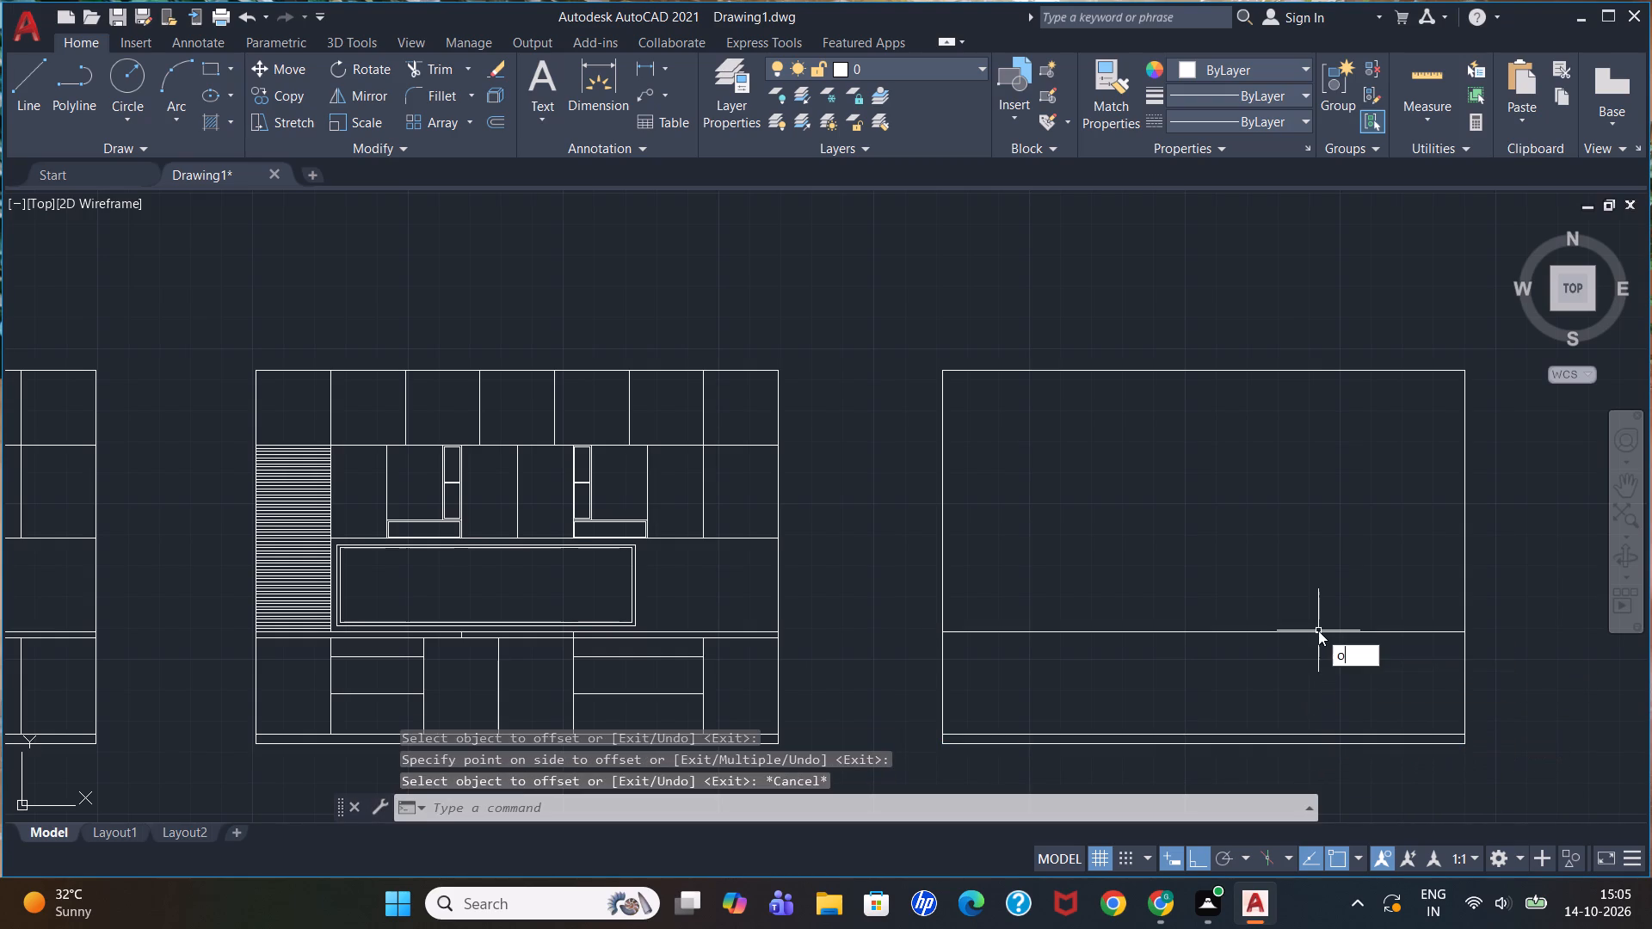
key("Return")
type("2\"")
key("Return")
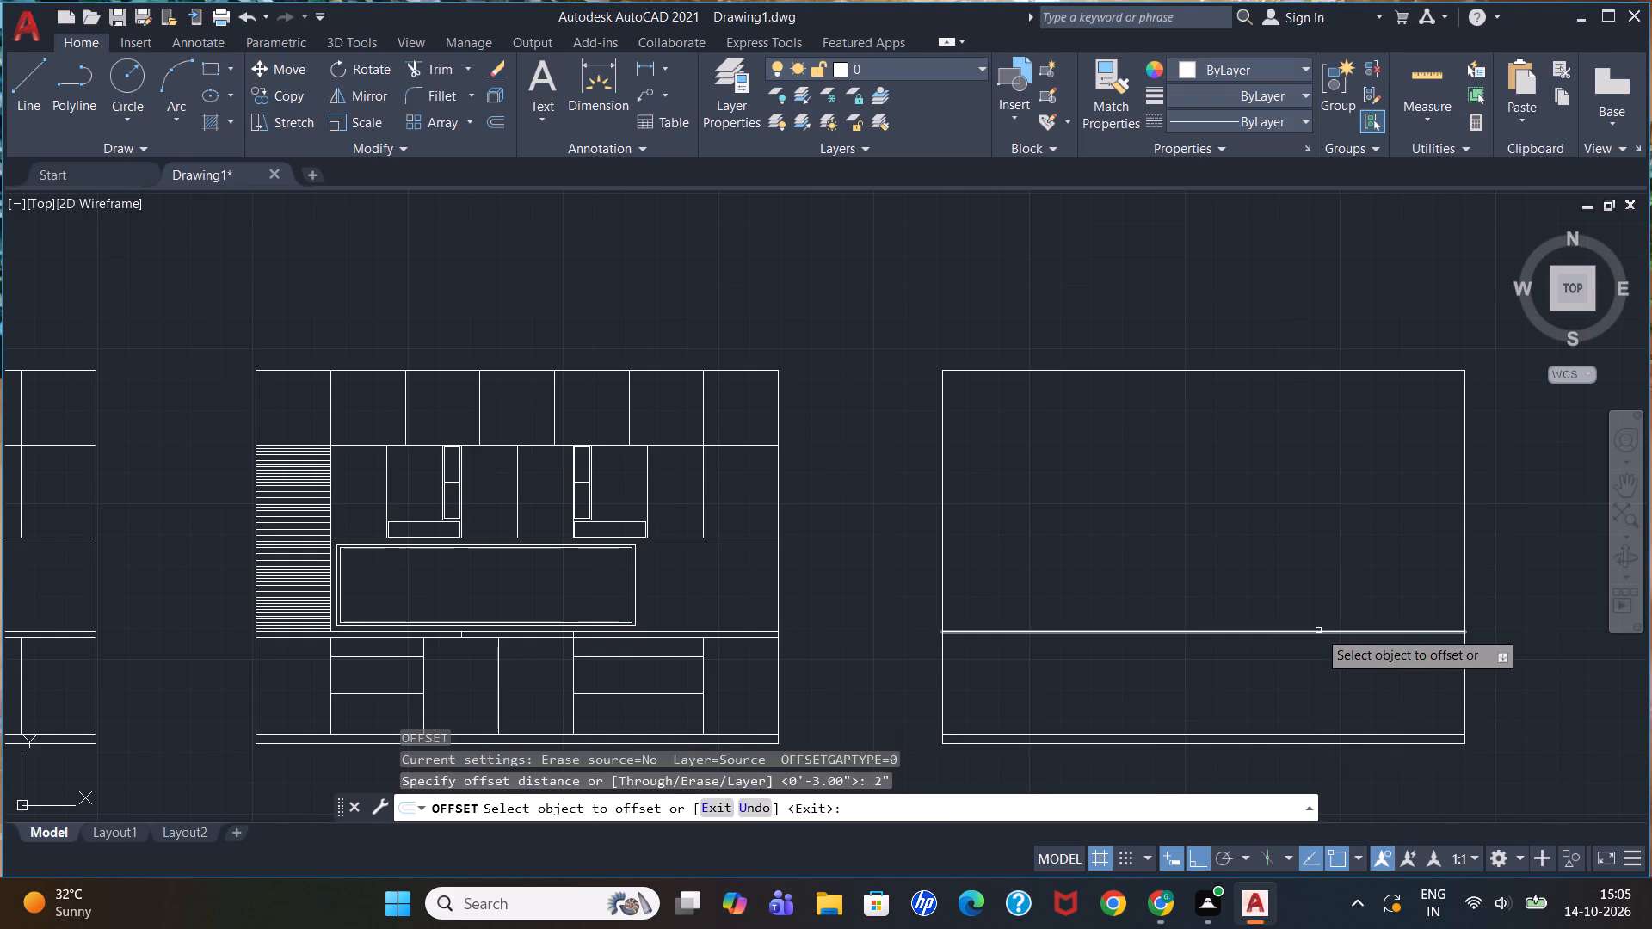
left_click(1318, 631)
left_click(1312, 655)
key("Escape")
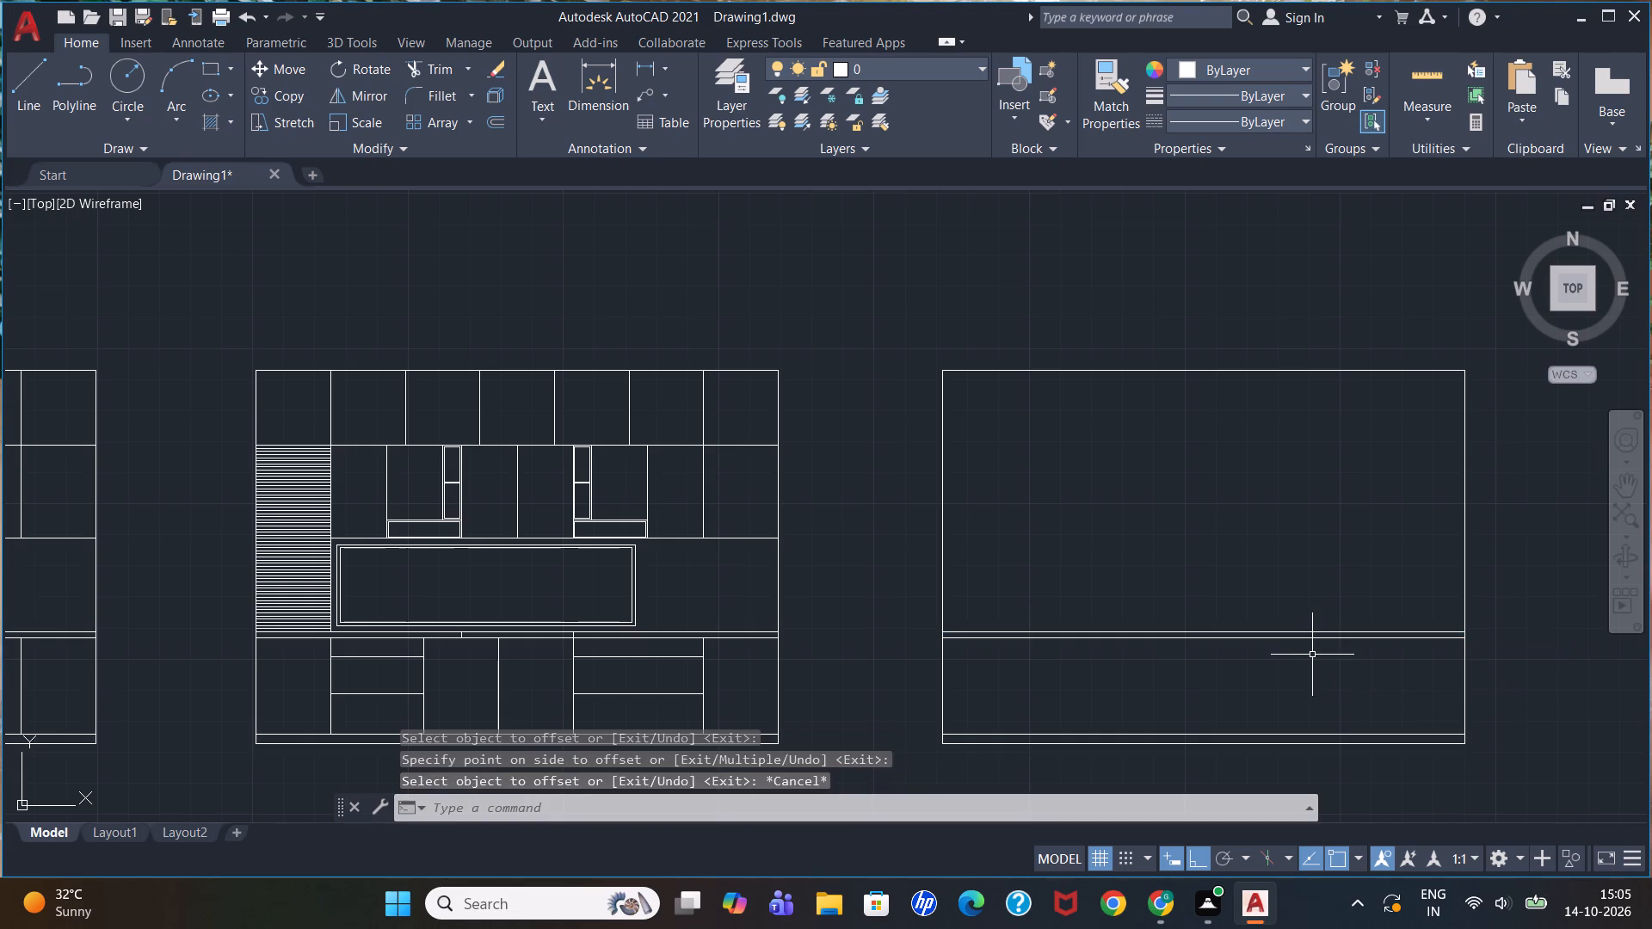
key("Escape")
key("Escape")
key("Escape")
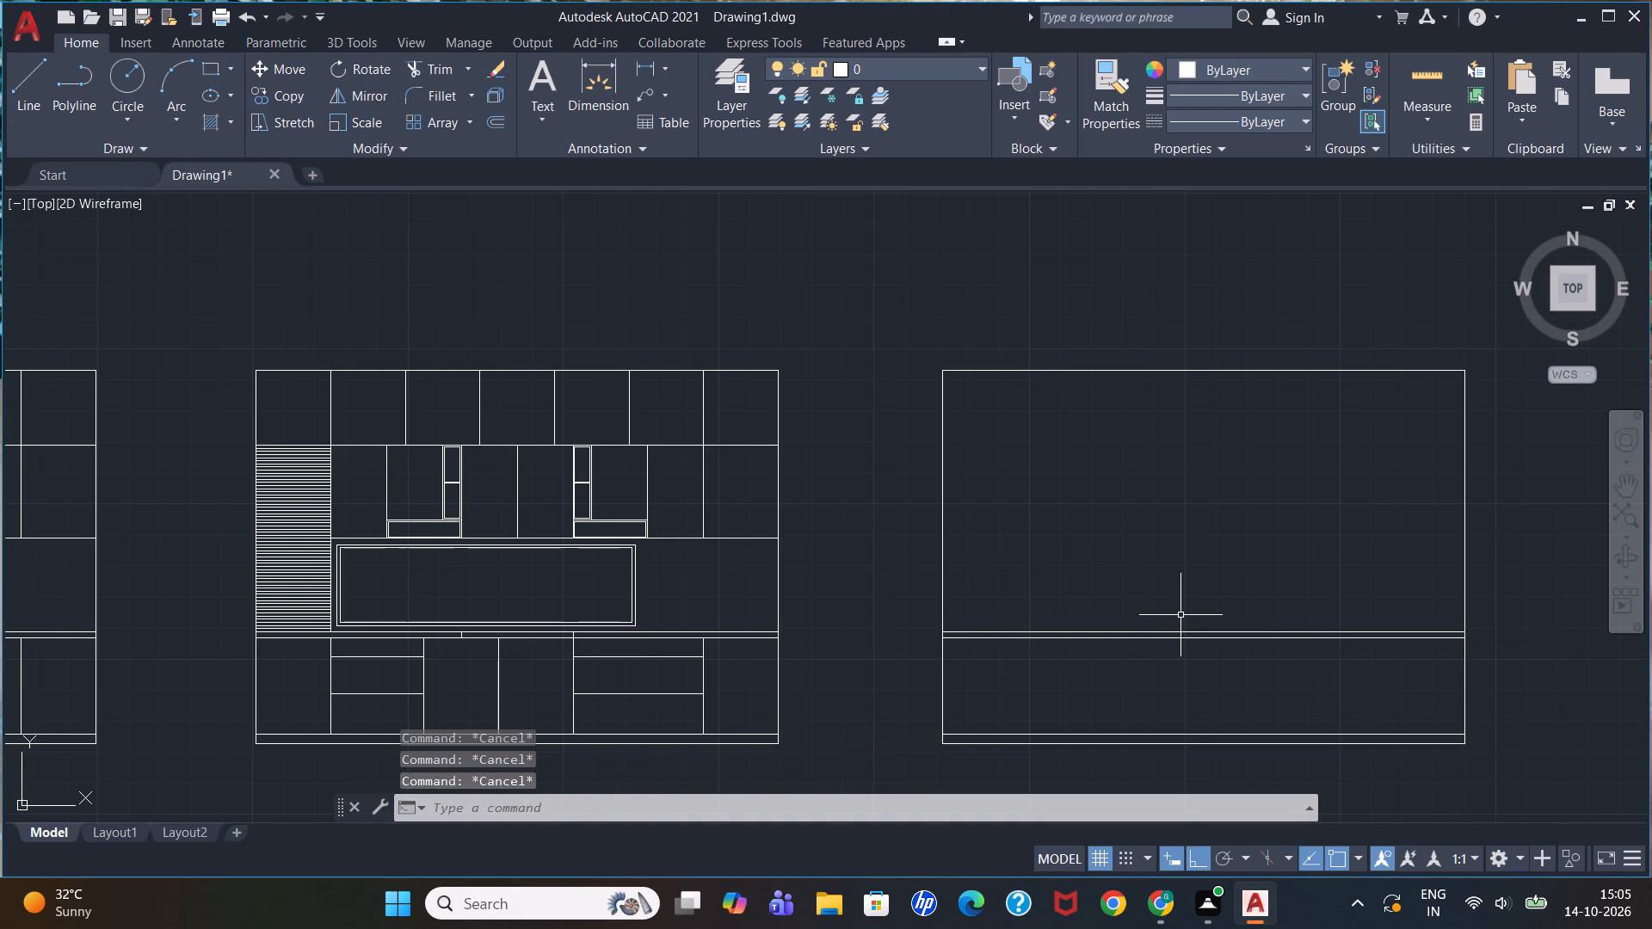
Offset the third elevation's countertop line 2'6" upward, and offset the resulting line another 2'6" upward, to form the wall cabinet lines.
key("o")
key("Return")
type("2'6\"")
key("Return")
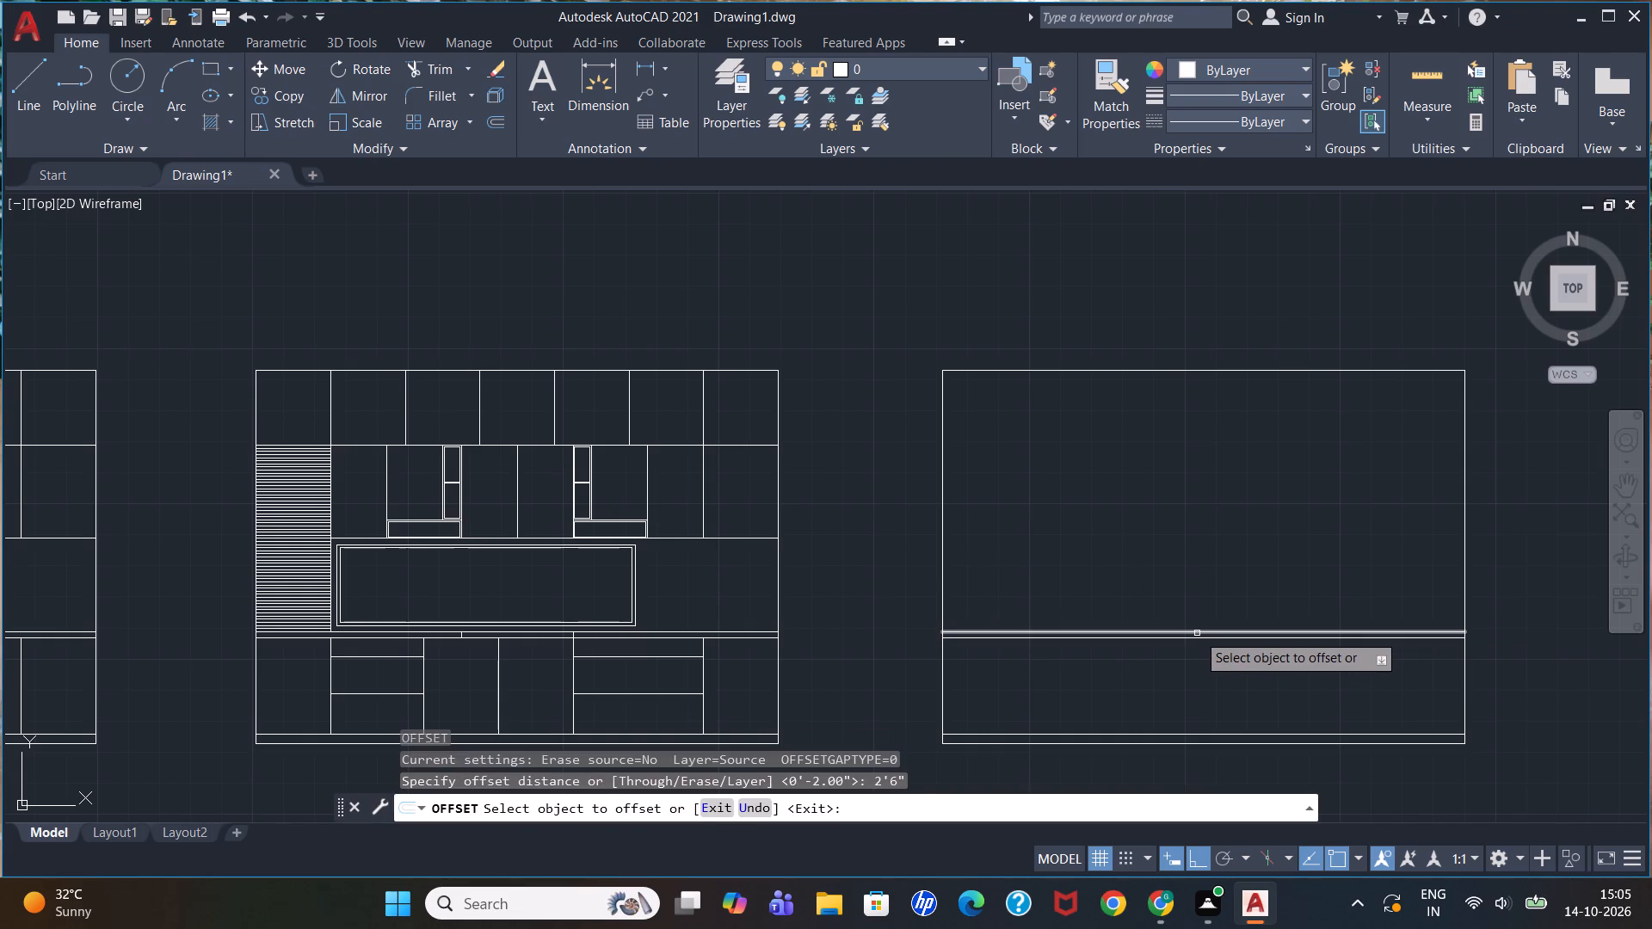
left_click(1197, 633)
left_click(1203, 591)
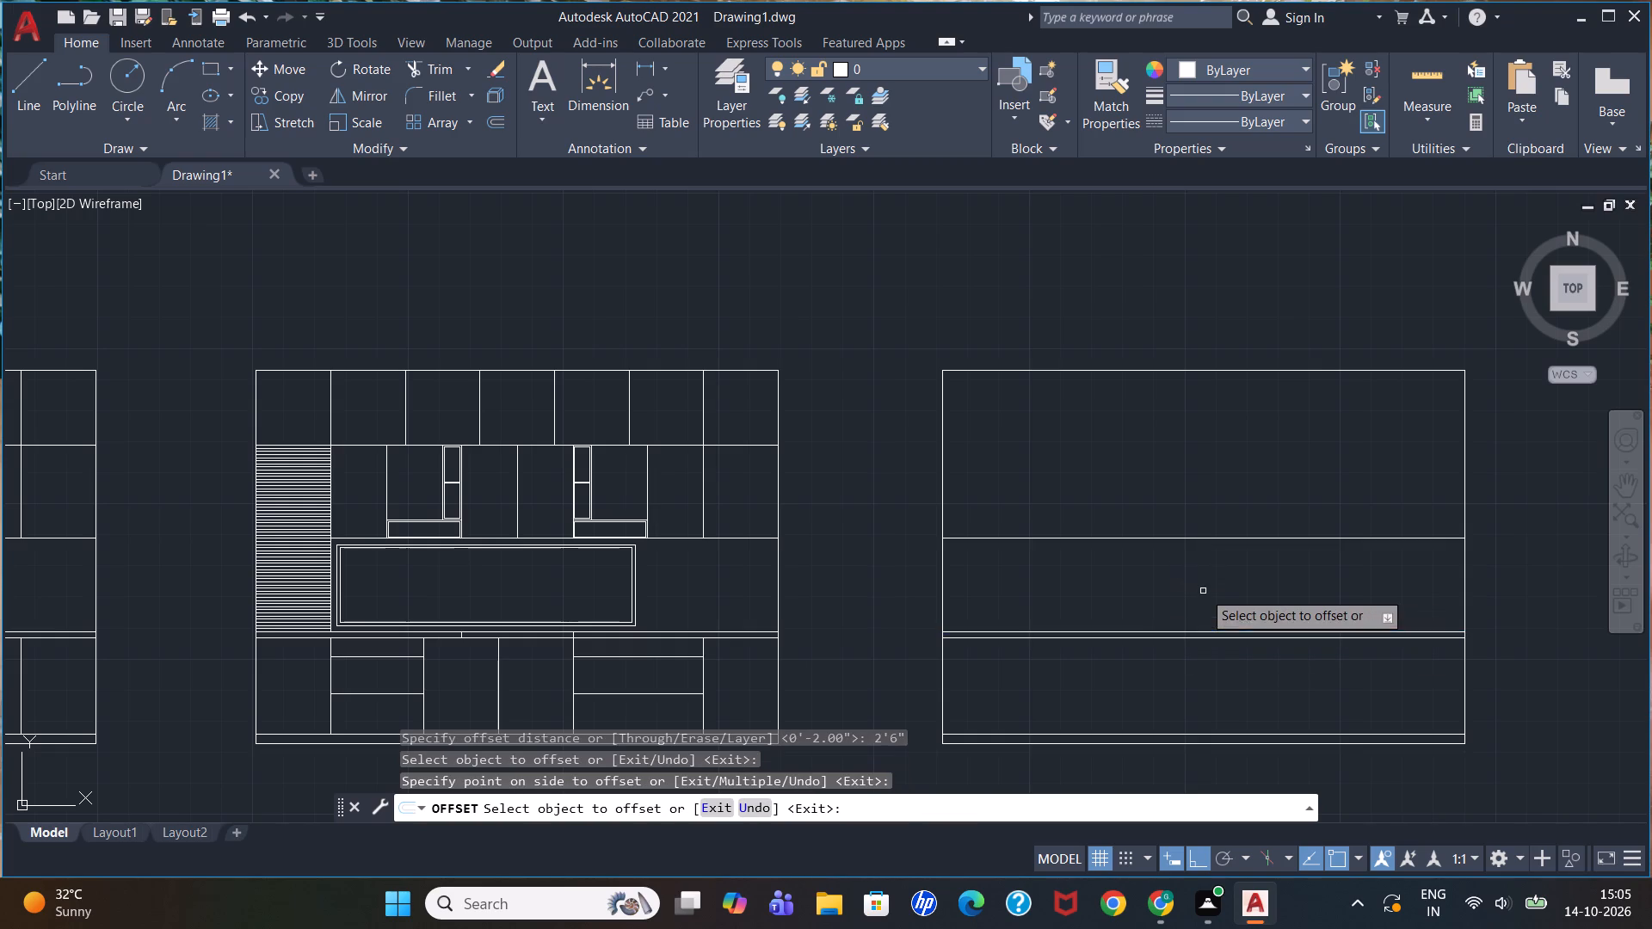
left_click(1172, 538)
left_click(1194, 458)
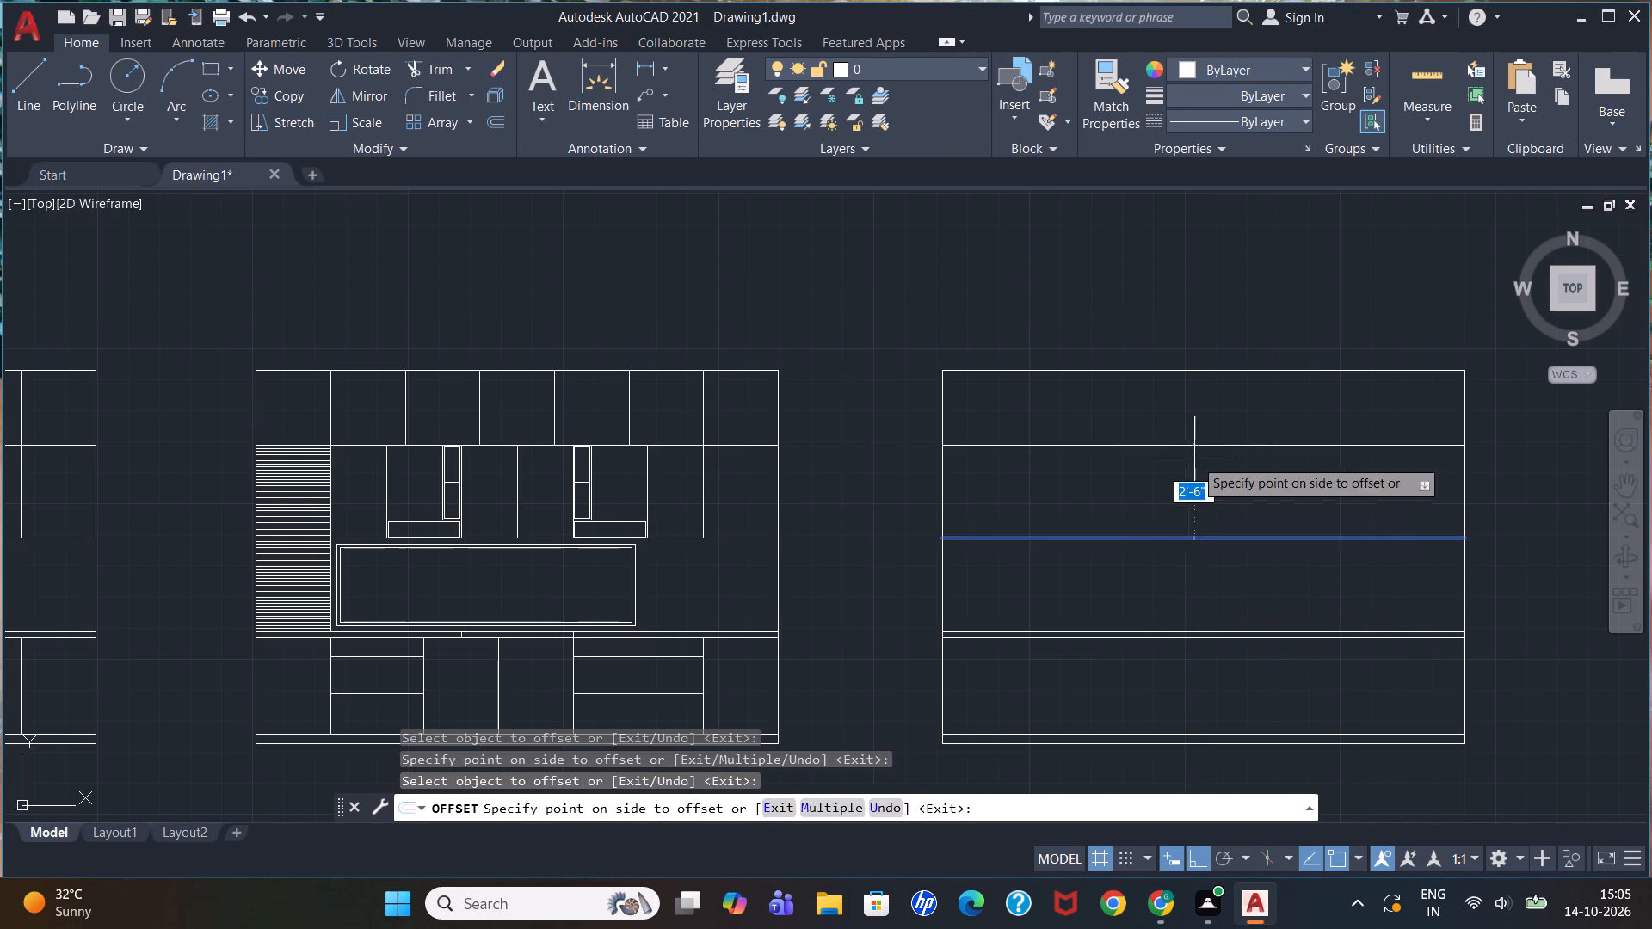
key("Escape")
key("Escape")
key("Escape")
key("Escape")
key("Escape")
key("Escape")
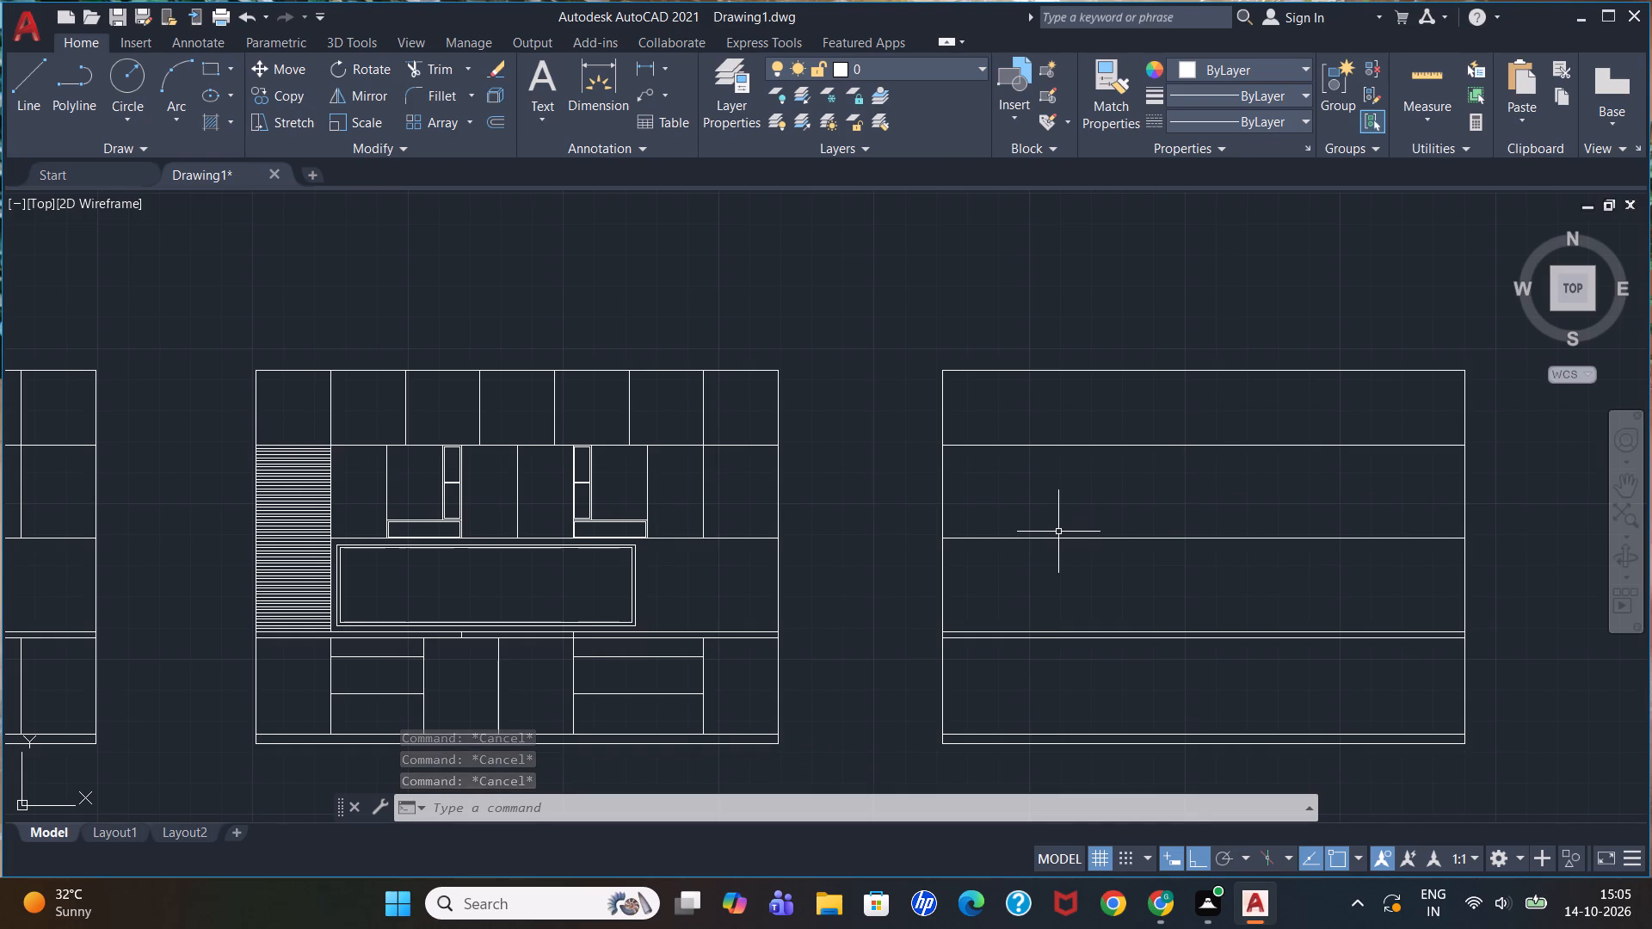
Offset the left edge of the third elevation 2' inward to form the first vertical divider.
key("o")
key("Return")
key("2")
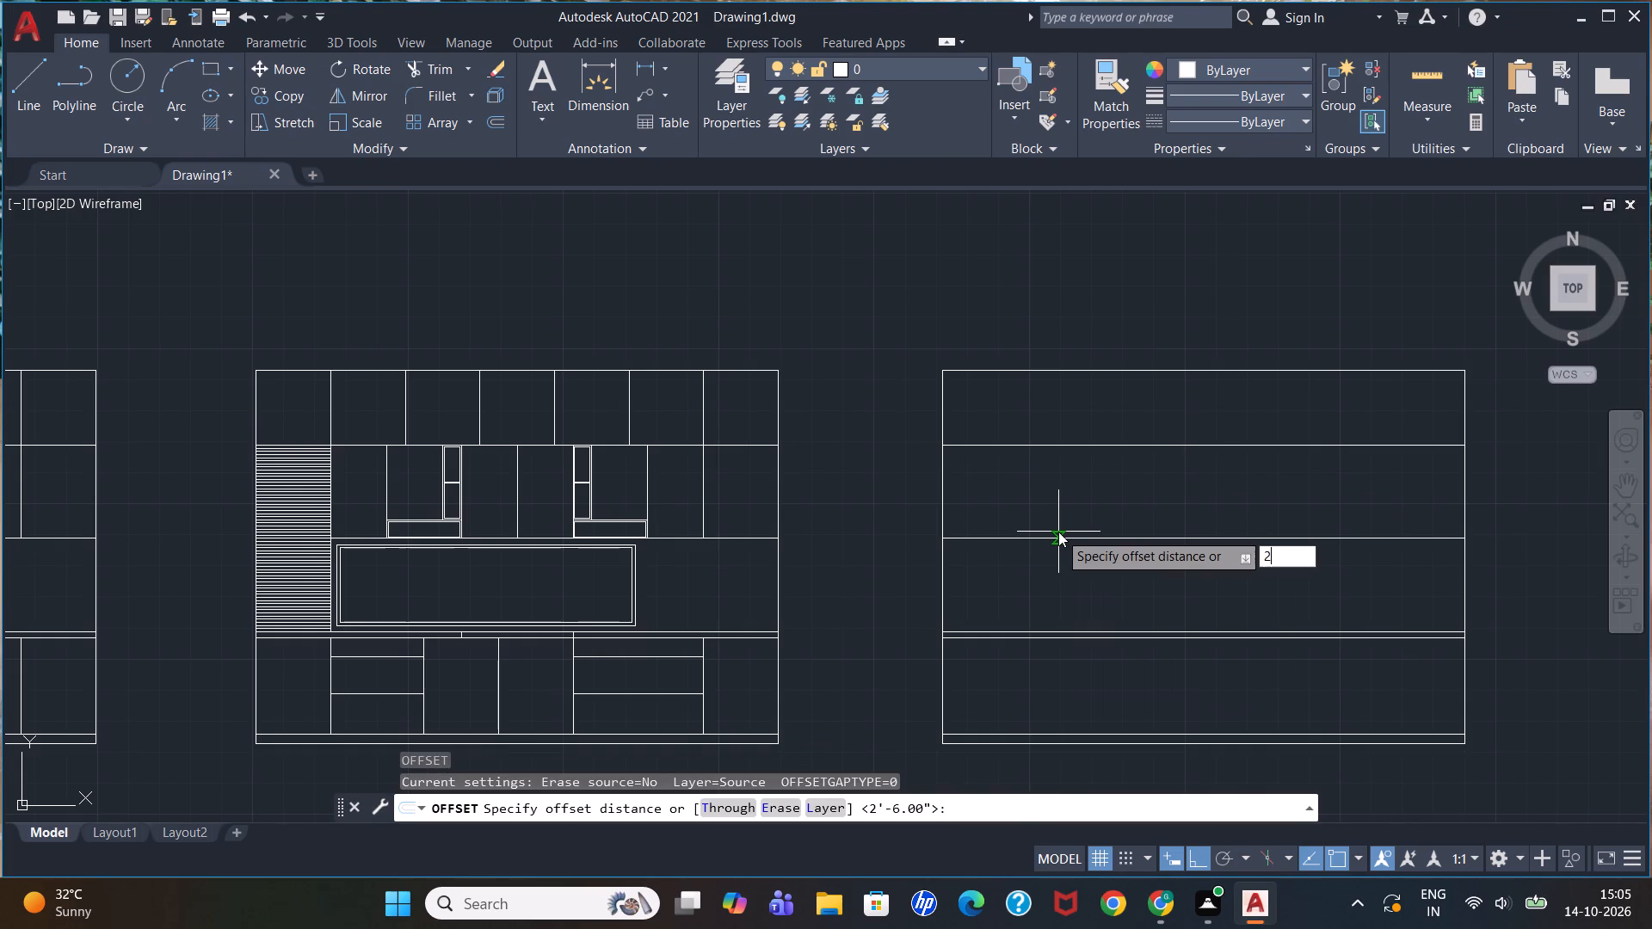
key("apostrophe")
key("Return")
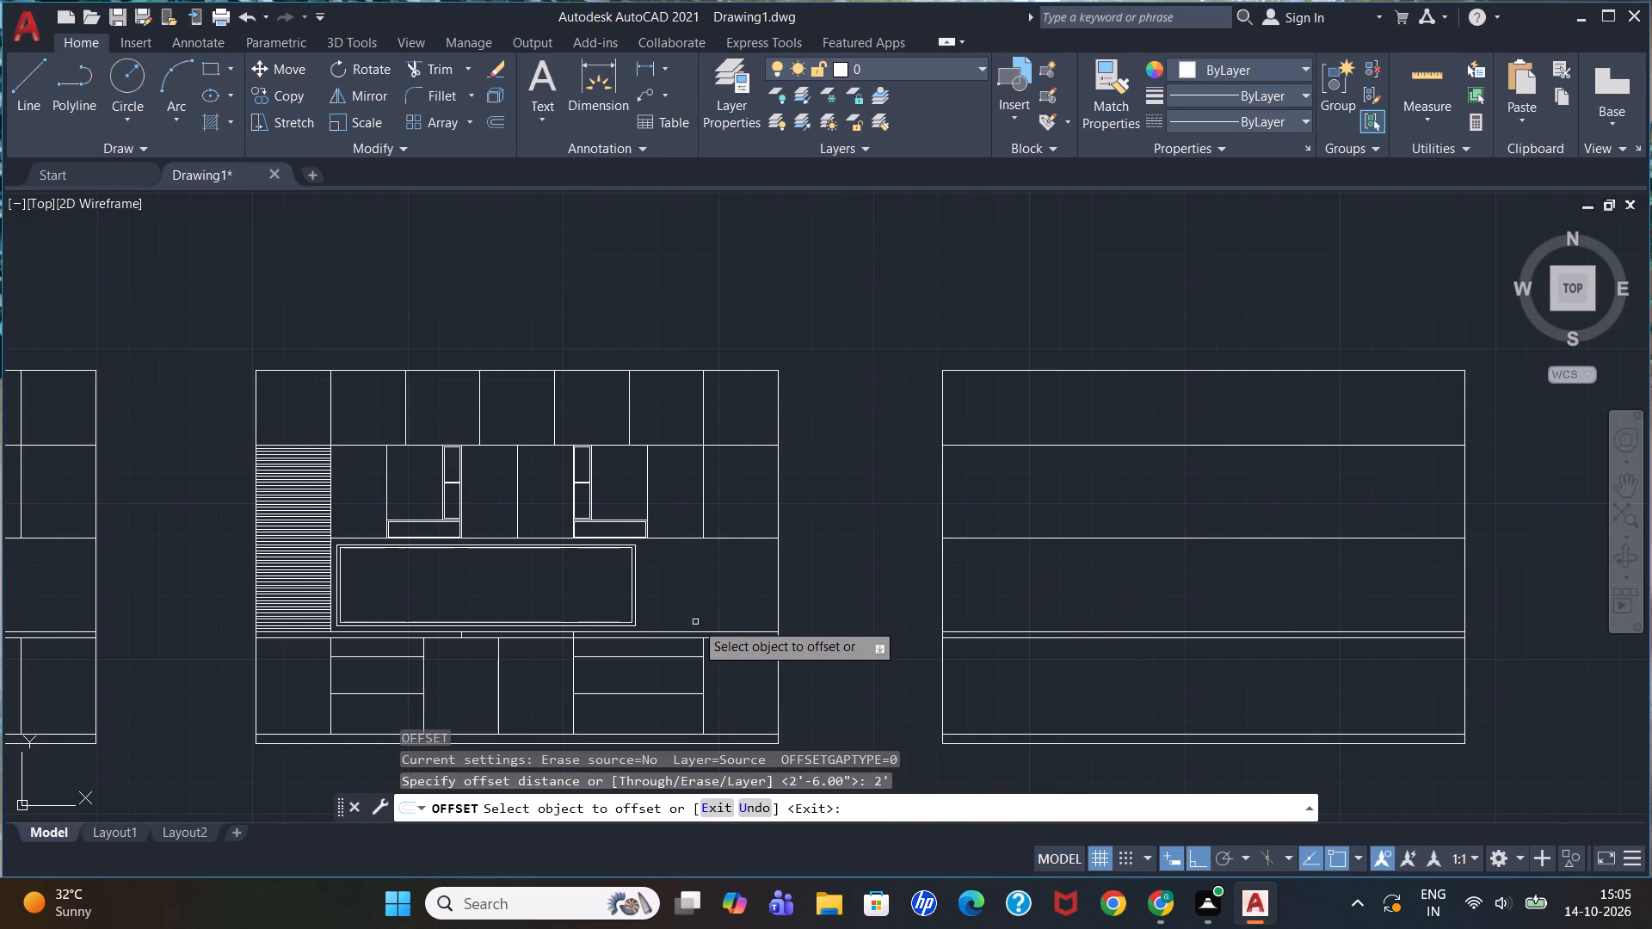
left_click(944, 573)
left_click(1111, 582)
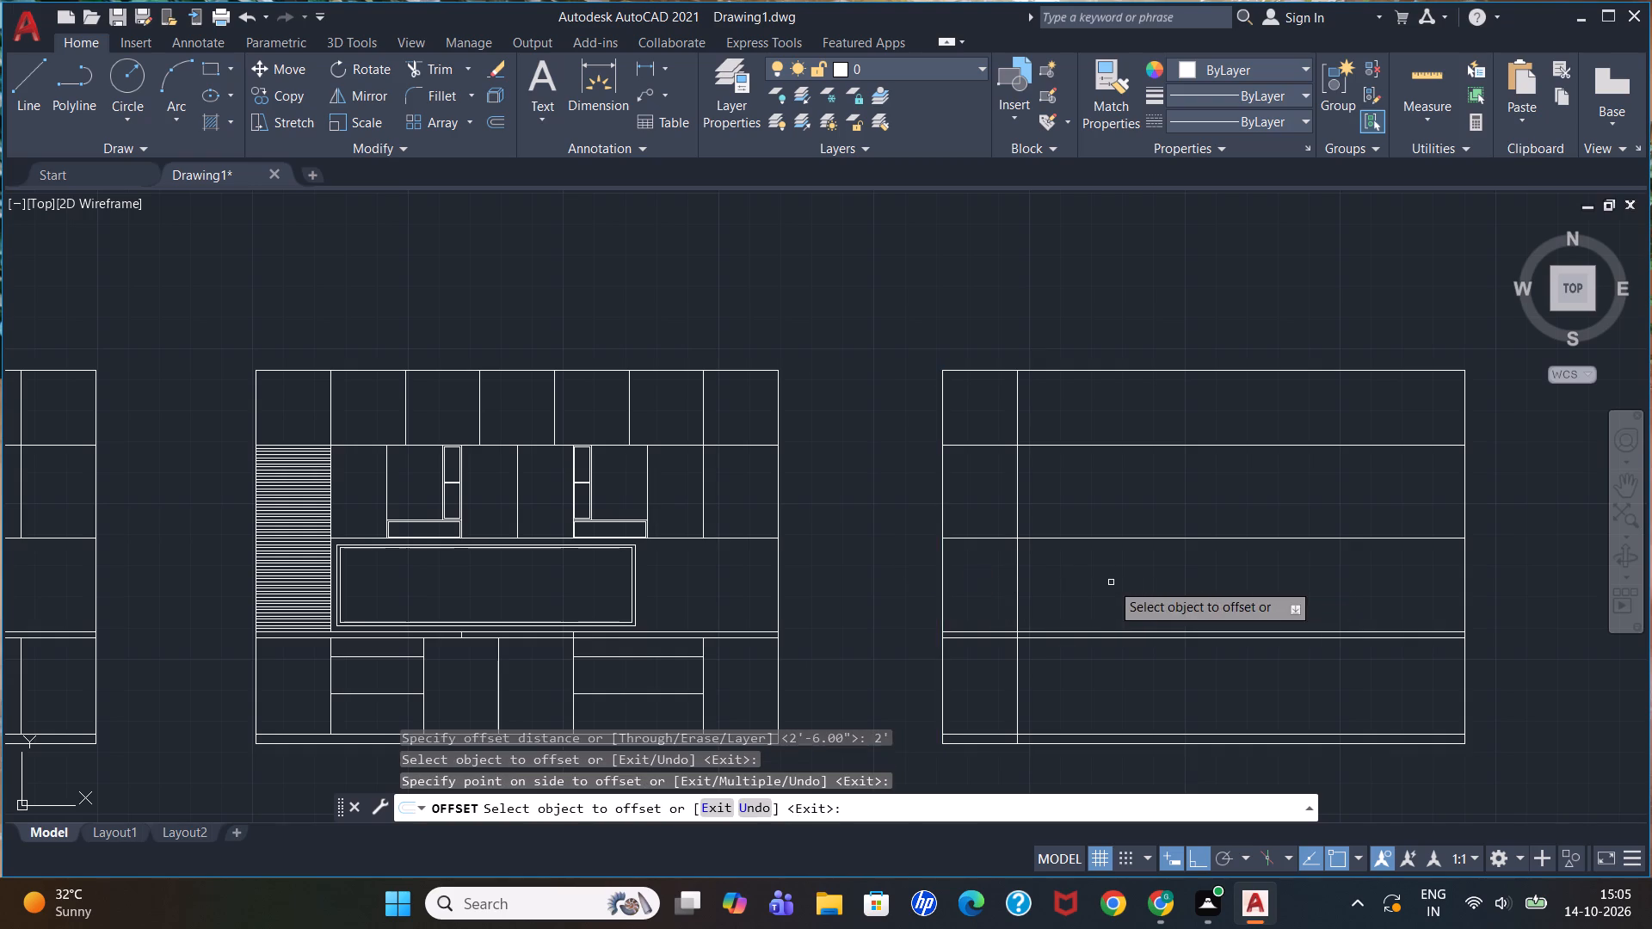
key("Escape")
key("Escape")
key("Escape")
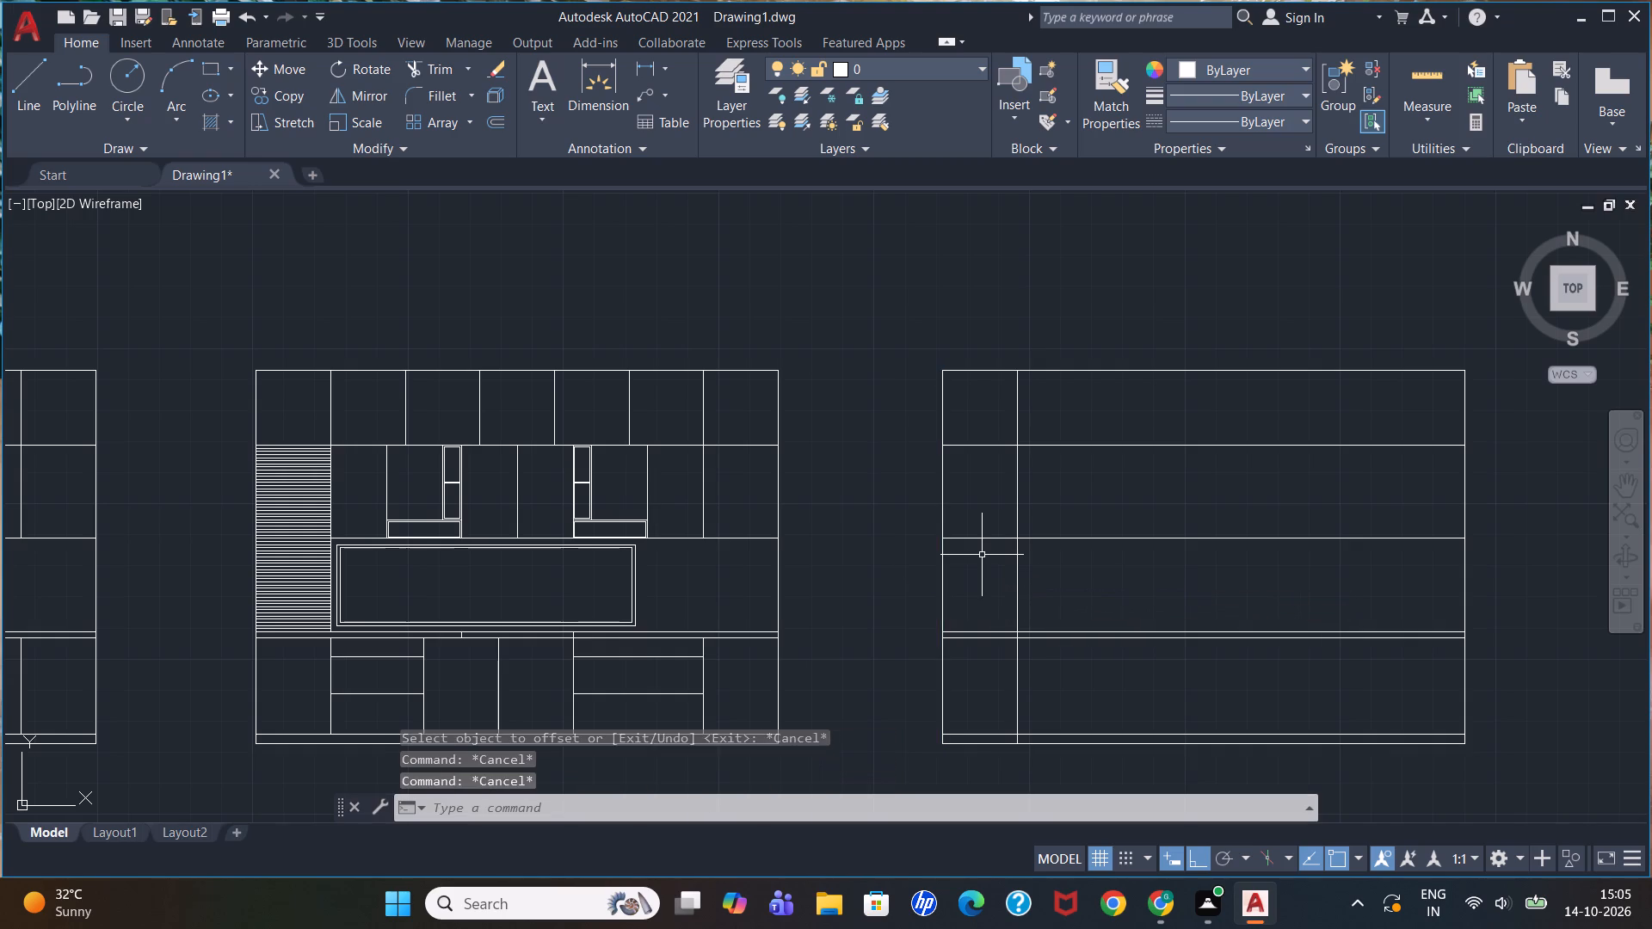
key("Escape")
key("Escape")
Measure the floor plan's right-hand counter front edge from the inner counter corner to its lower end.
scroll(631, 441, "down", 1)
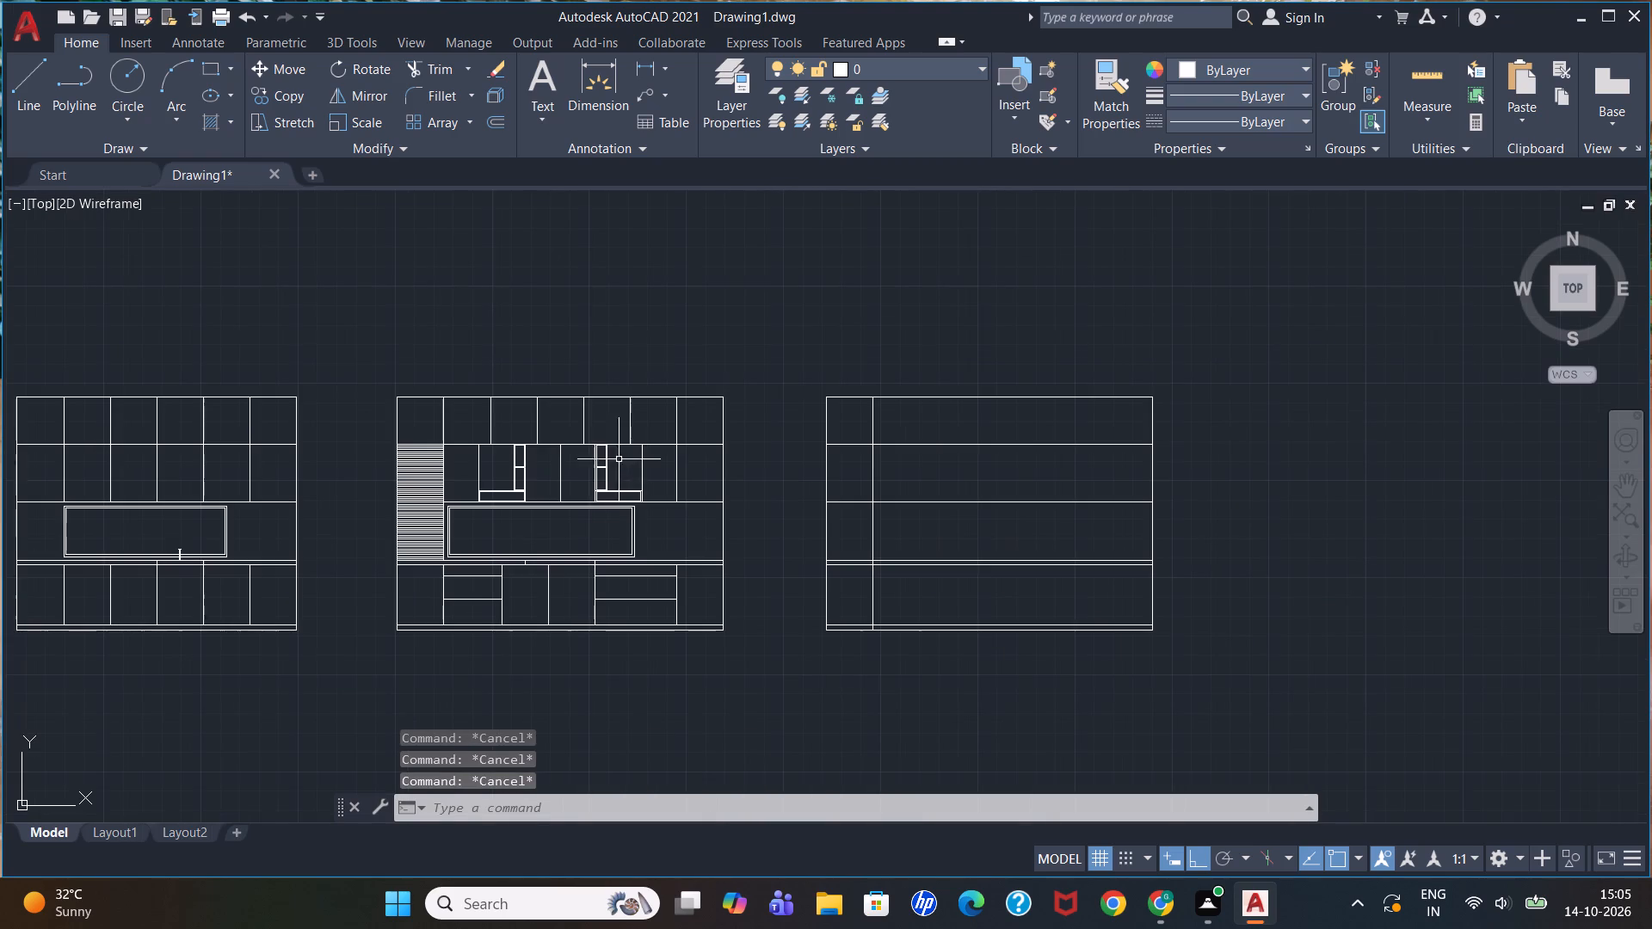
scroll(572, 503, "down", 1)
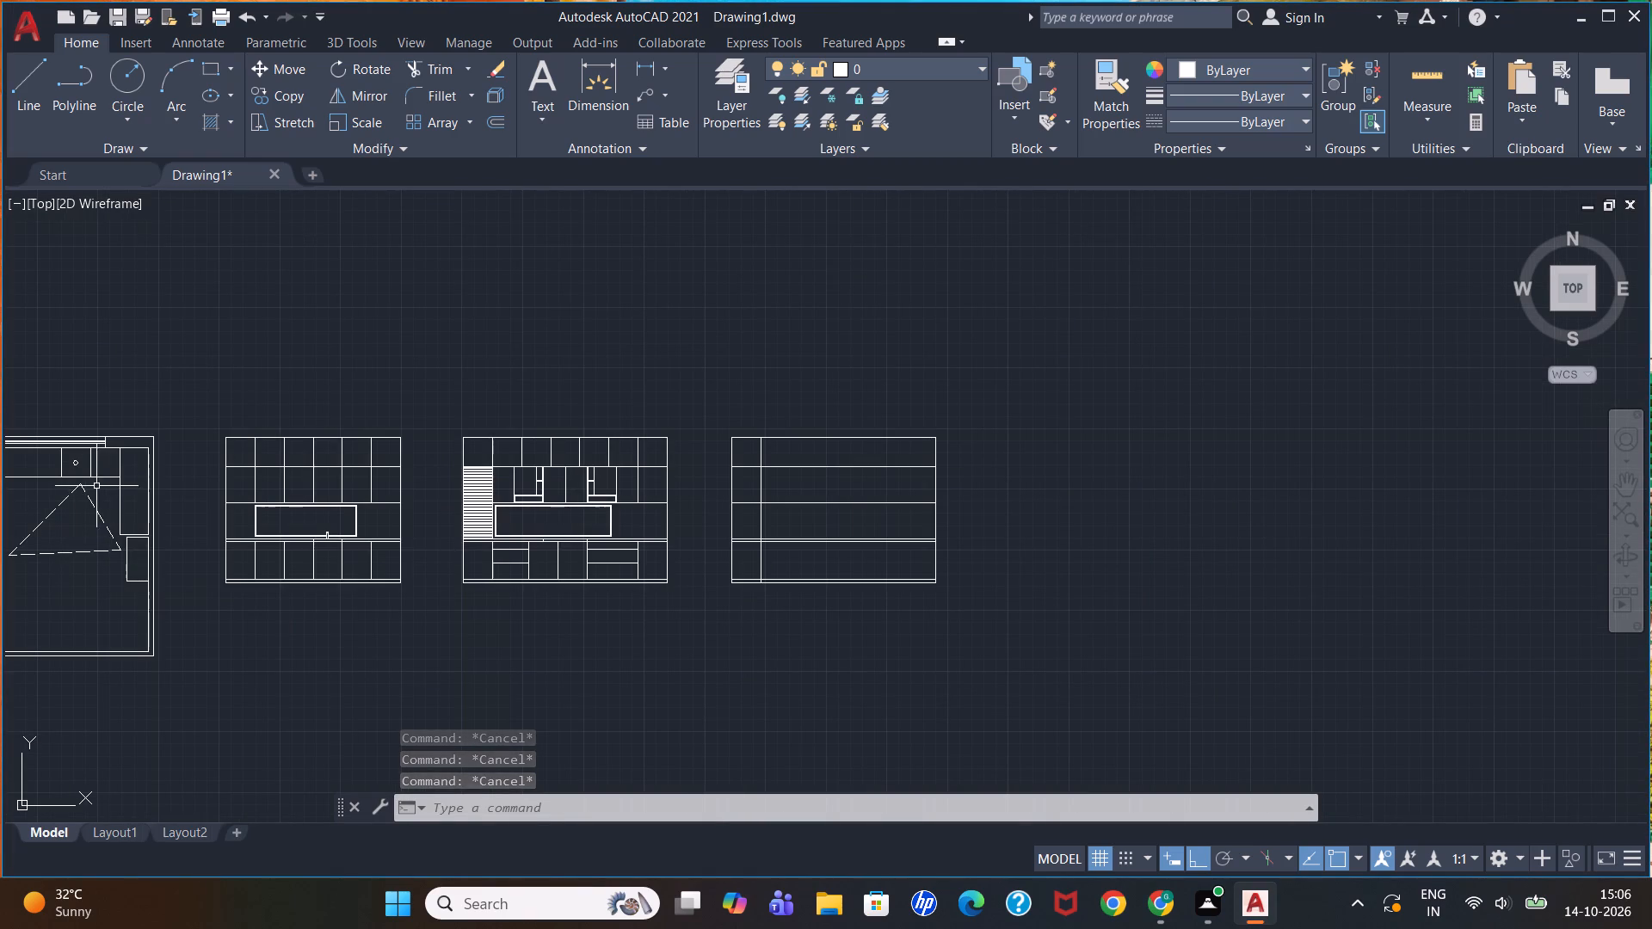
scroll(111, 491, "up", 3)
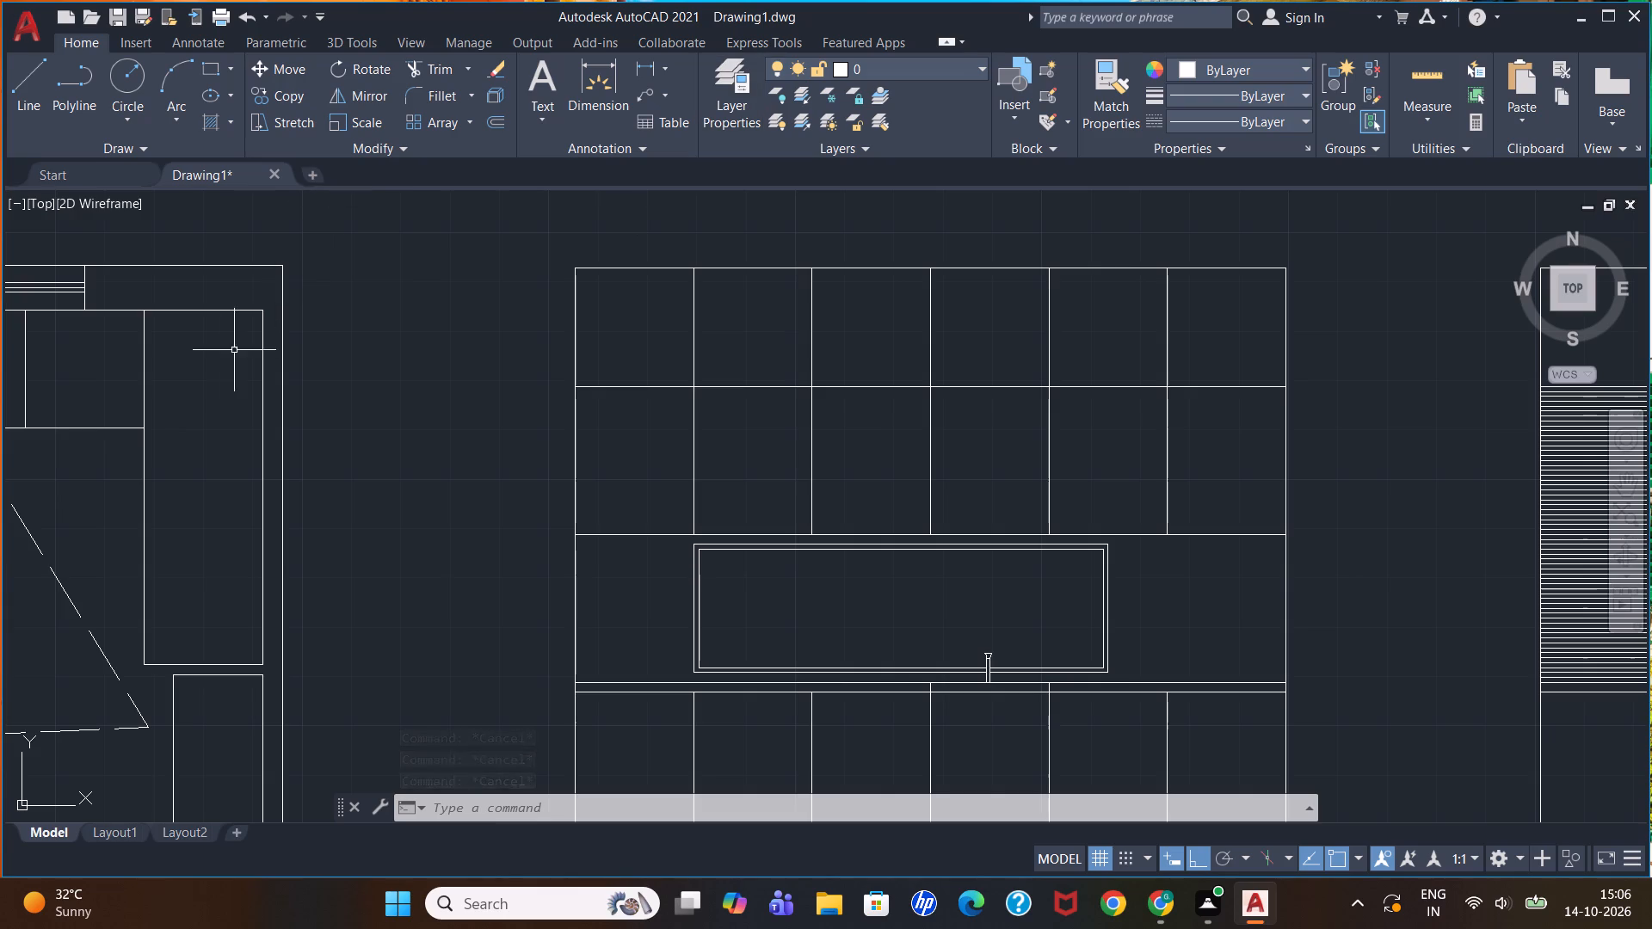
scroll(191, 372, "down", 2)
scroll(170, 401, "up", 2)
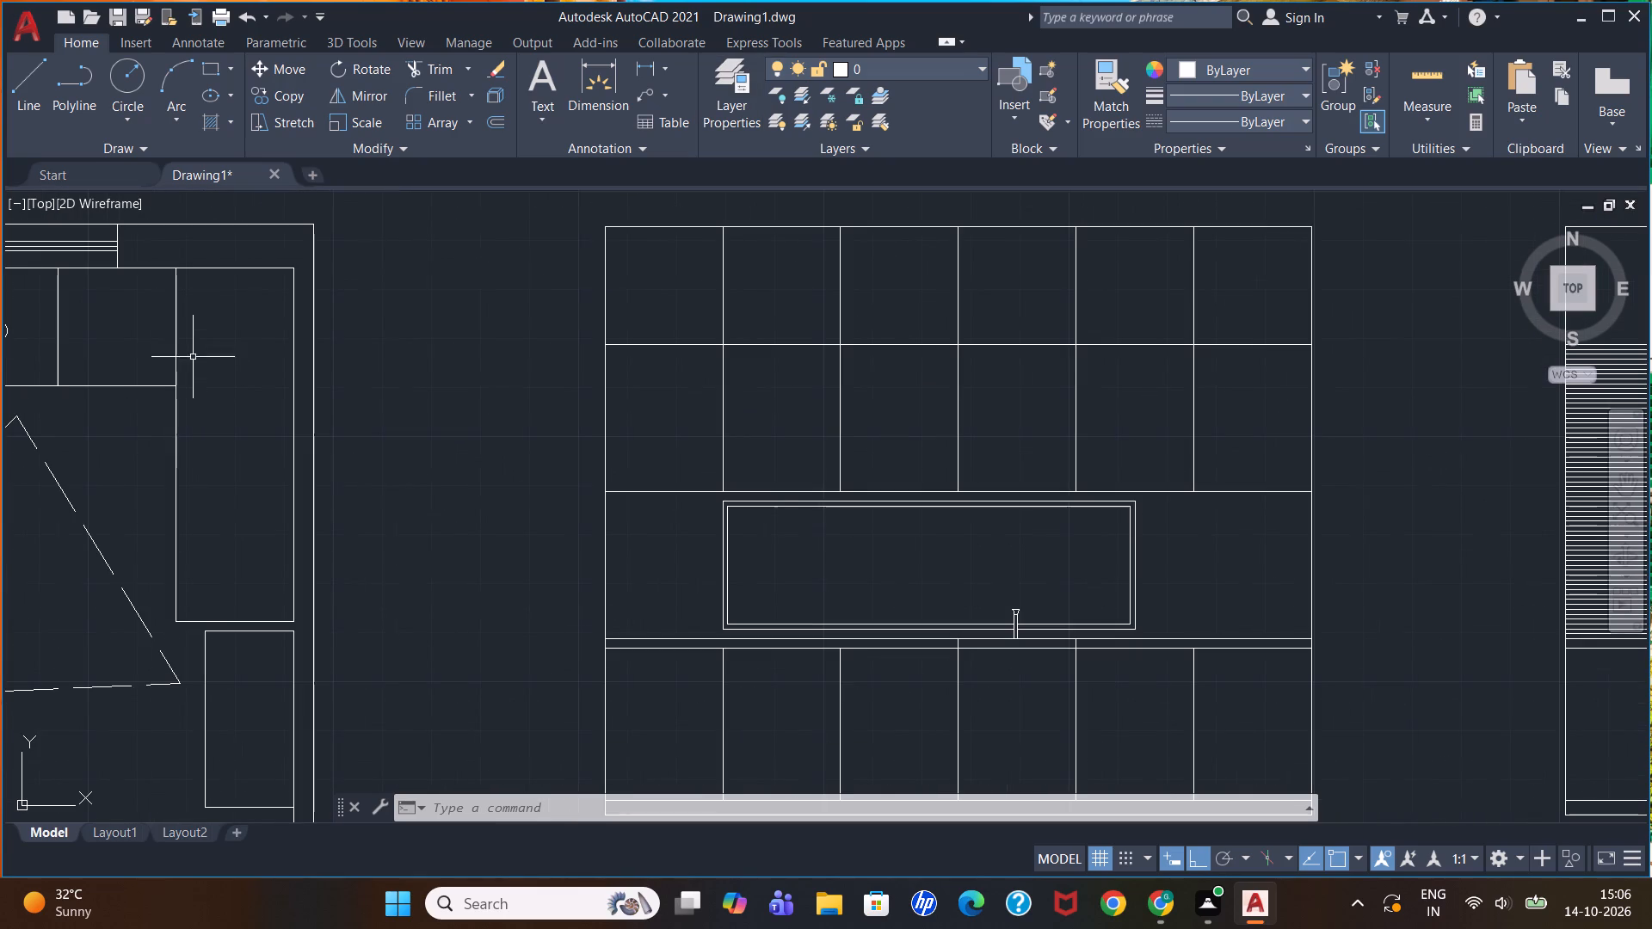
left_click(644, 67)
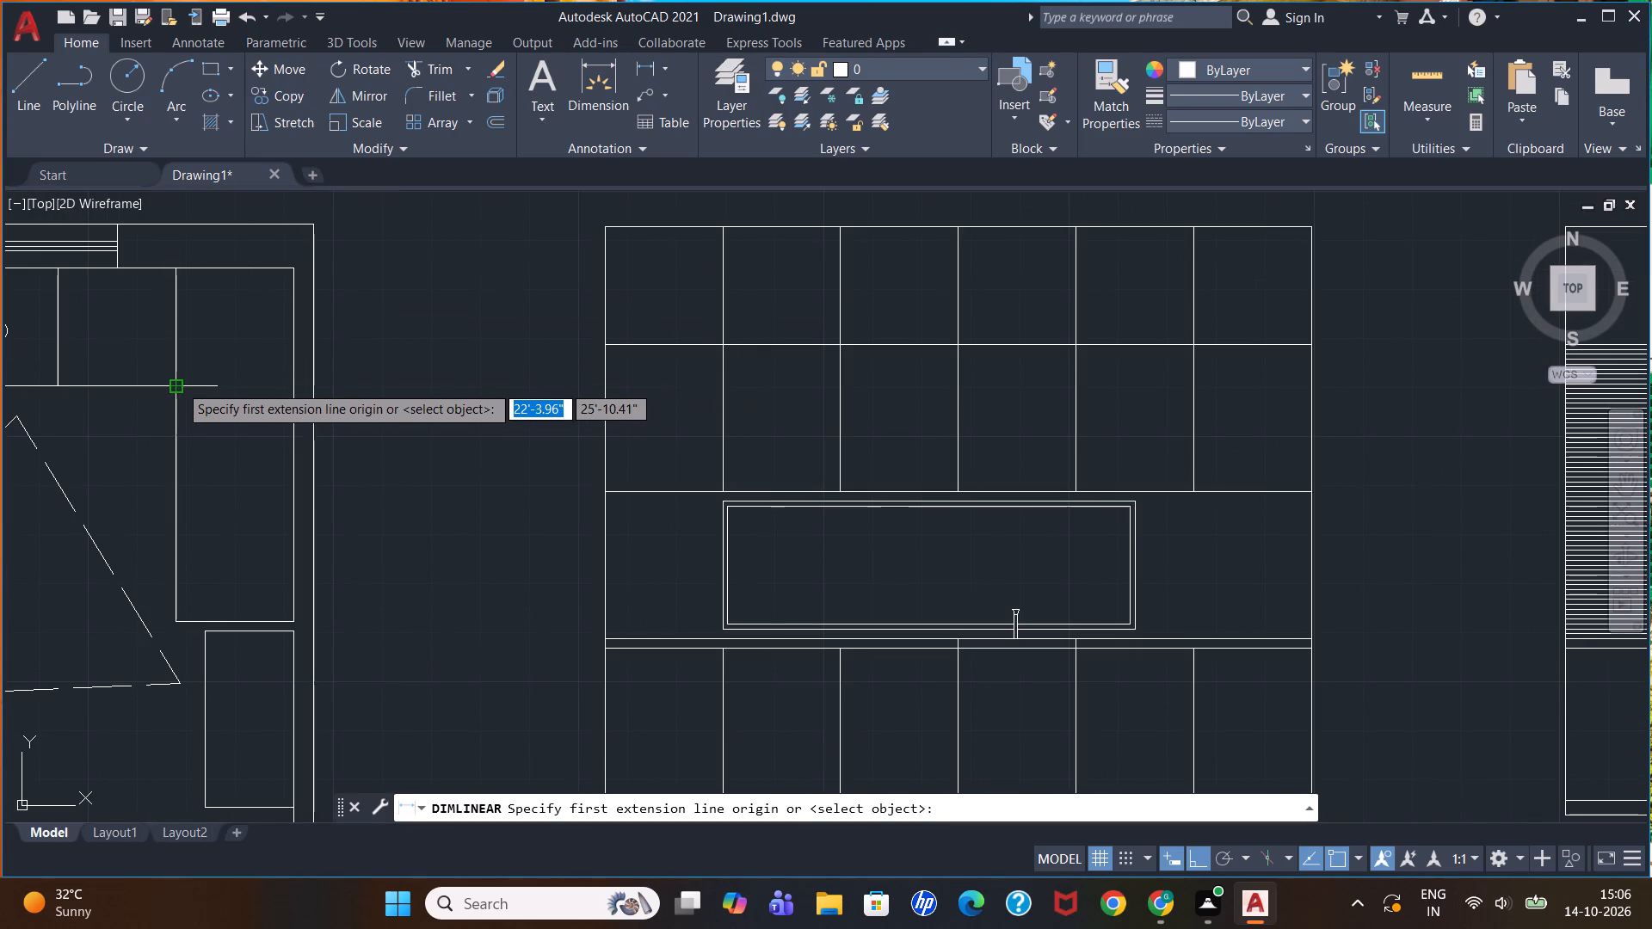
left_click(179, 385)
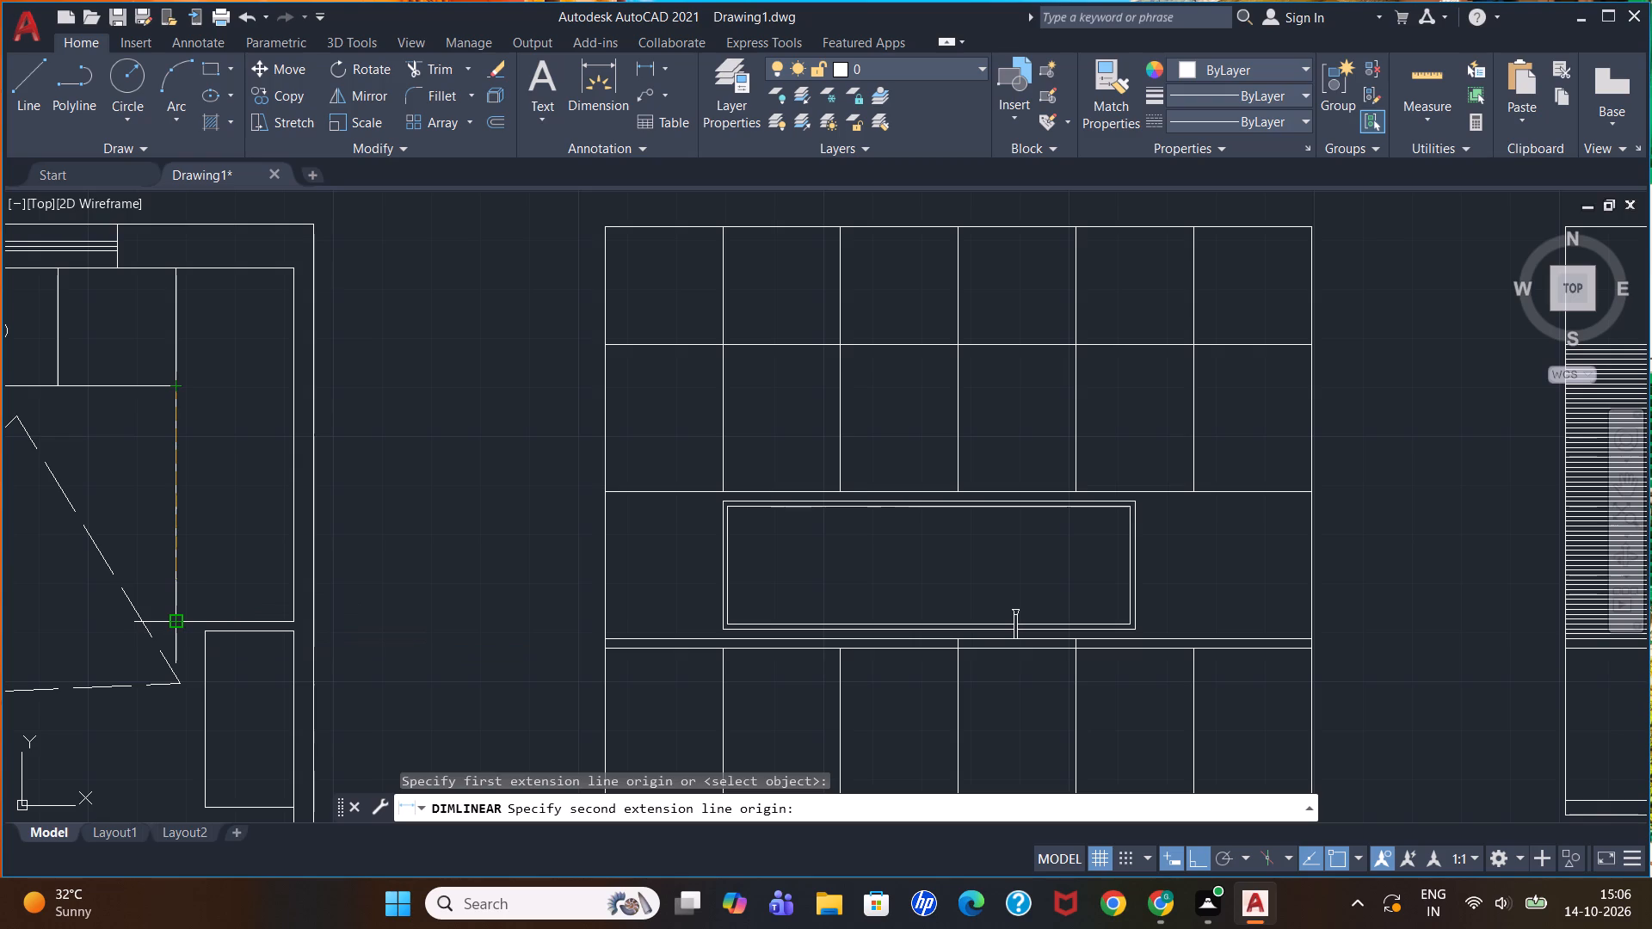
key("Escape")
Trim the right-hand counter's front edge line where it crosses the top counter in the floor plan.
type("tr")
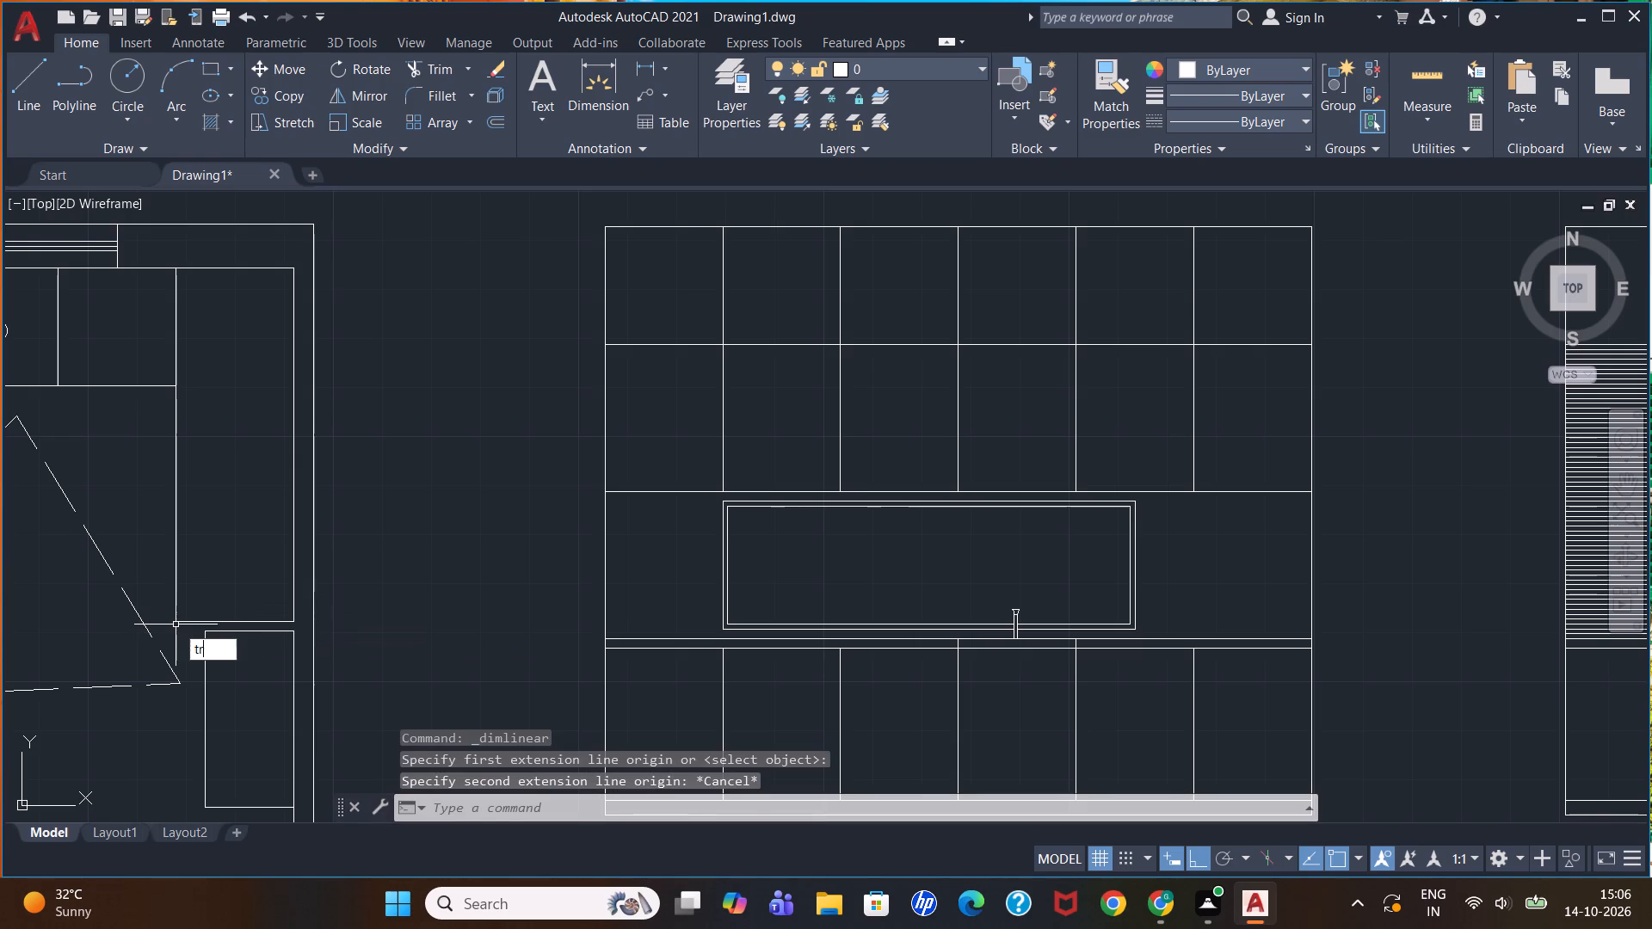
key("Return")
key("Return")
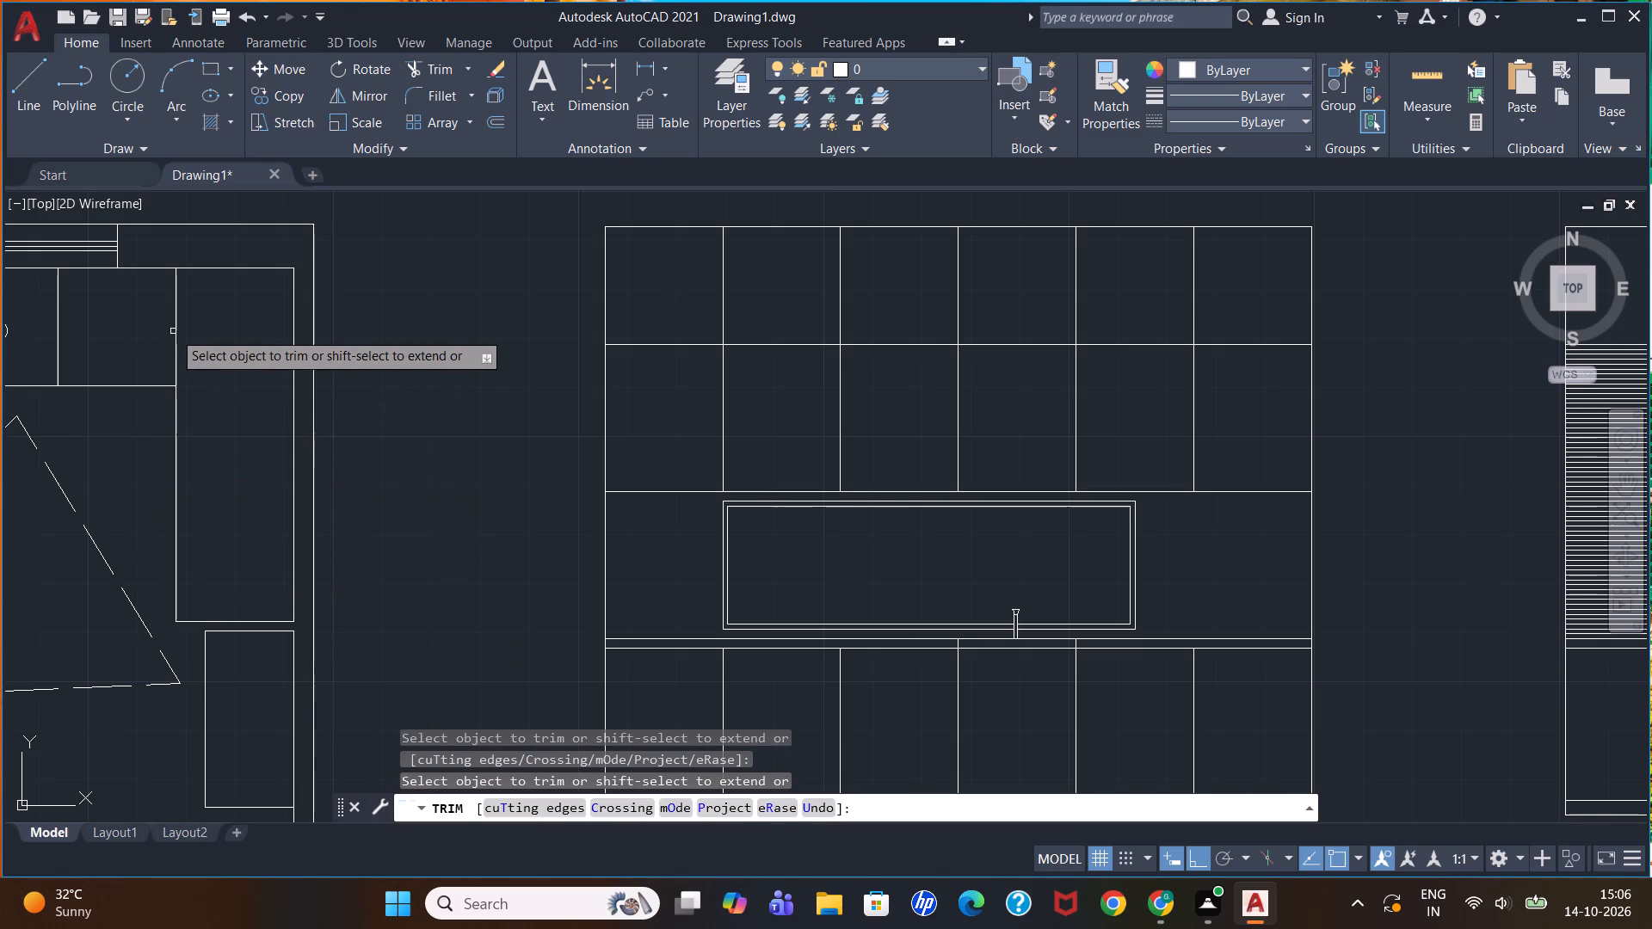
left_click(176, 333)
key("Escape")
key("Escape")
key("Escape")
Offset the third elevation's first vertical divider 4' to the right to form a second divider.
scroll(1301, 520, "down", 3)
scroll(1444, 498, "down", 3)
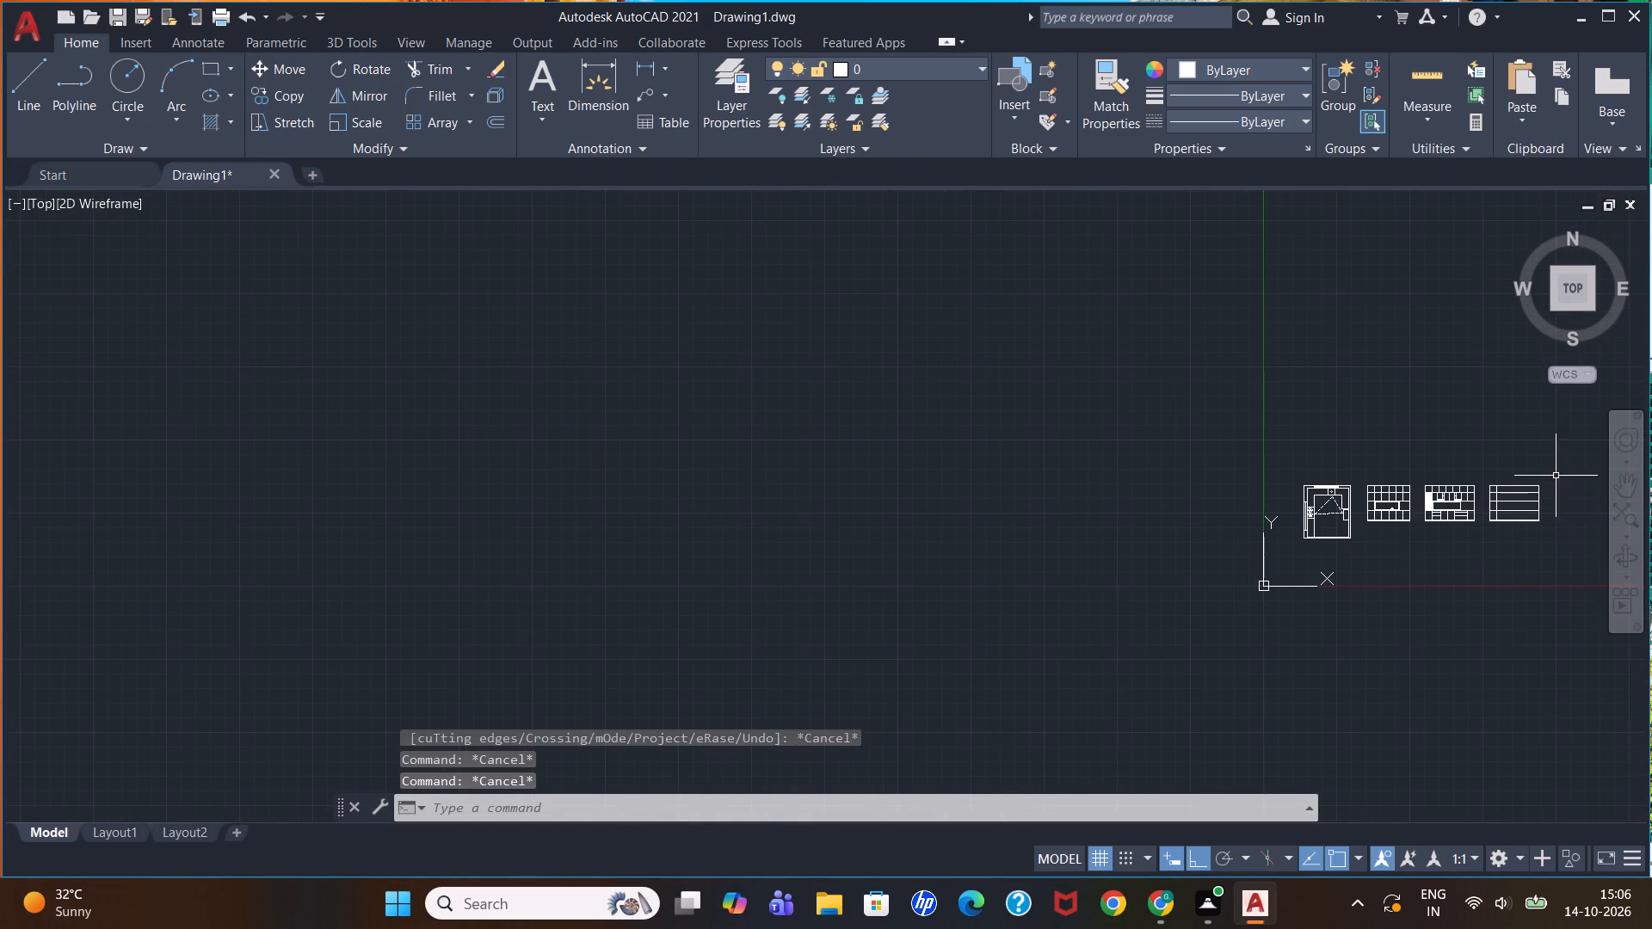
scroll(1553, 473, "up", 3)
scroll(1461, 572, "up", 2)
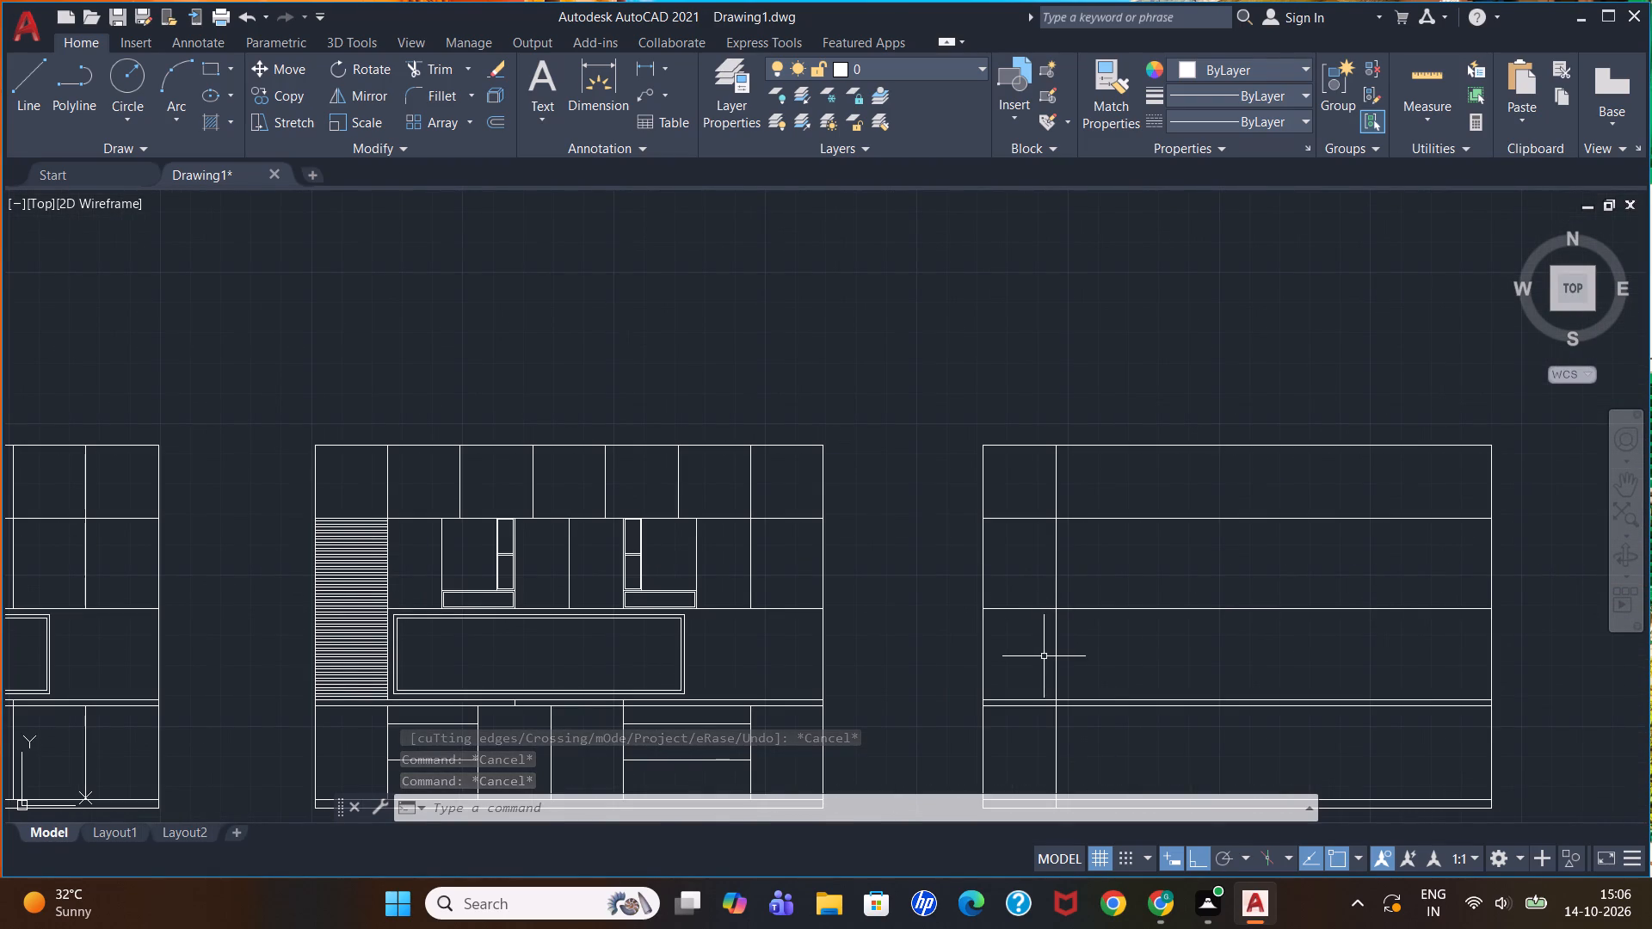
key("o")
key("Return")
type("4'")
key("Return")
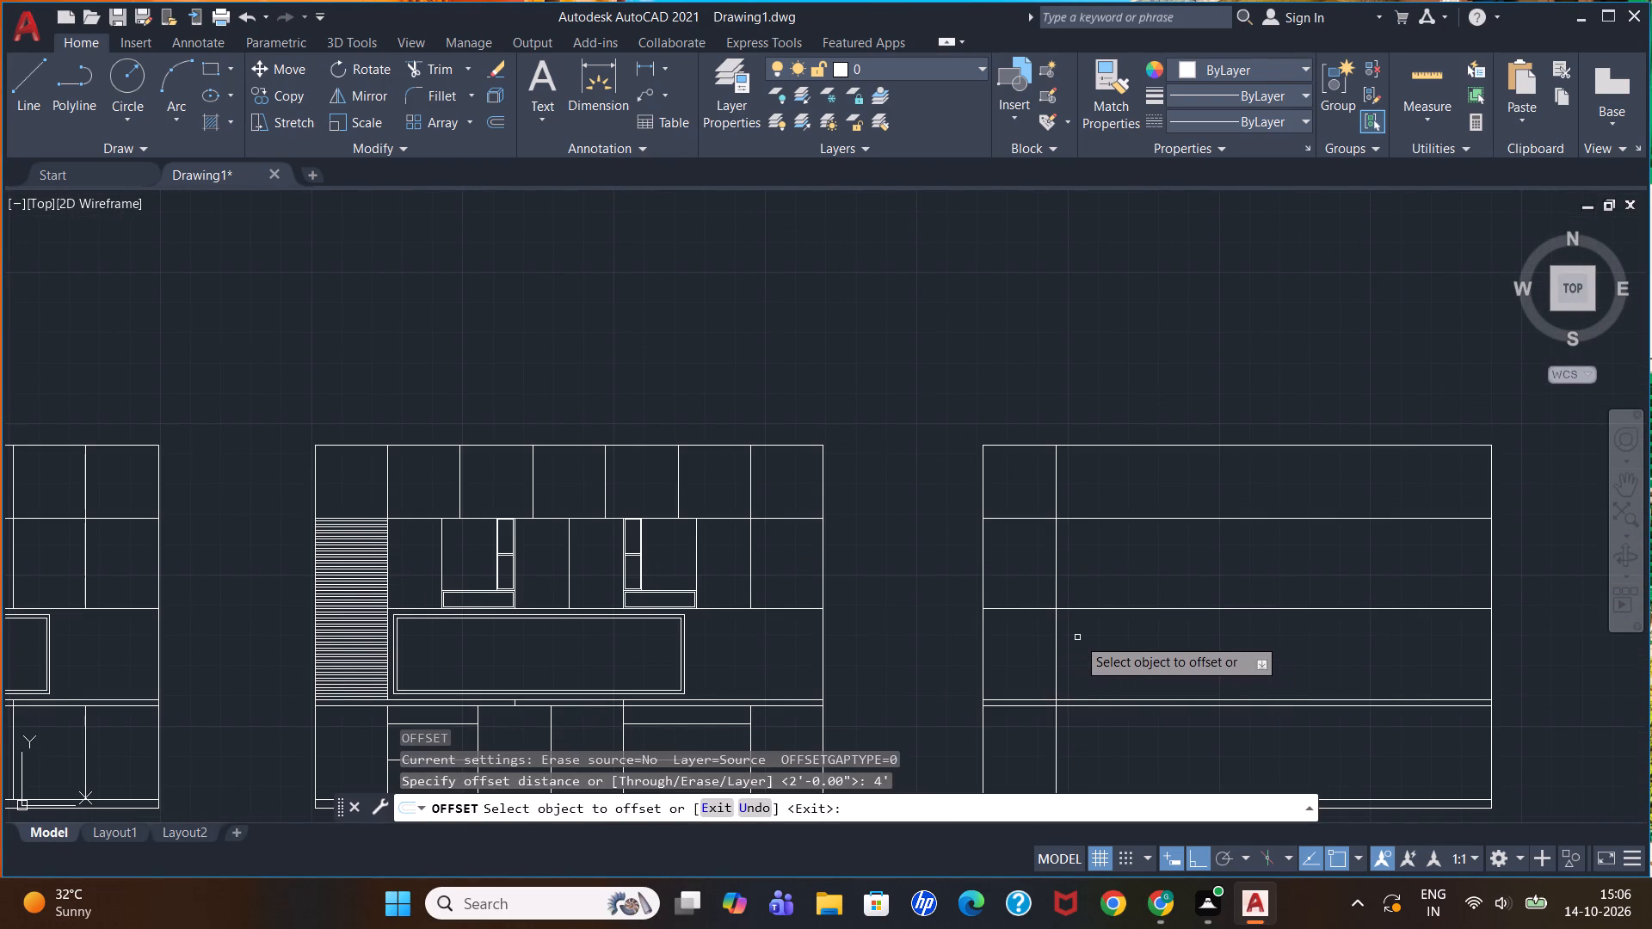
left_click(1057, 640)
left_click(1241, 630)
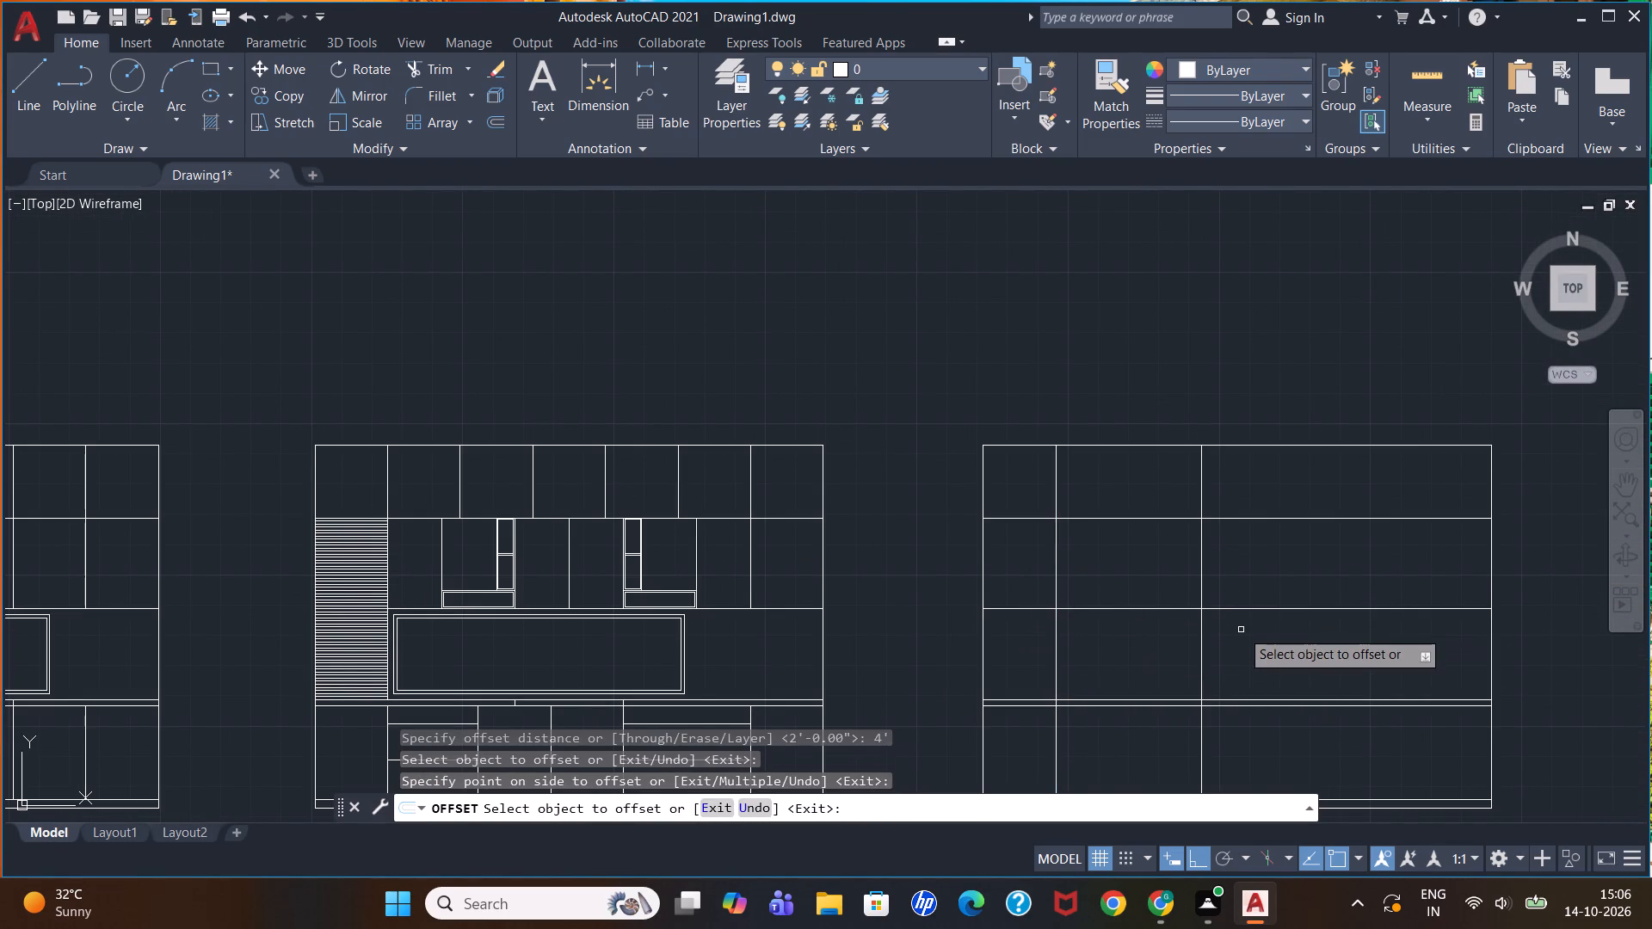
key("Escape")
key("Escape")
key("Escape")
key("Escape")
key("Escape")
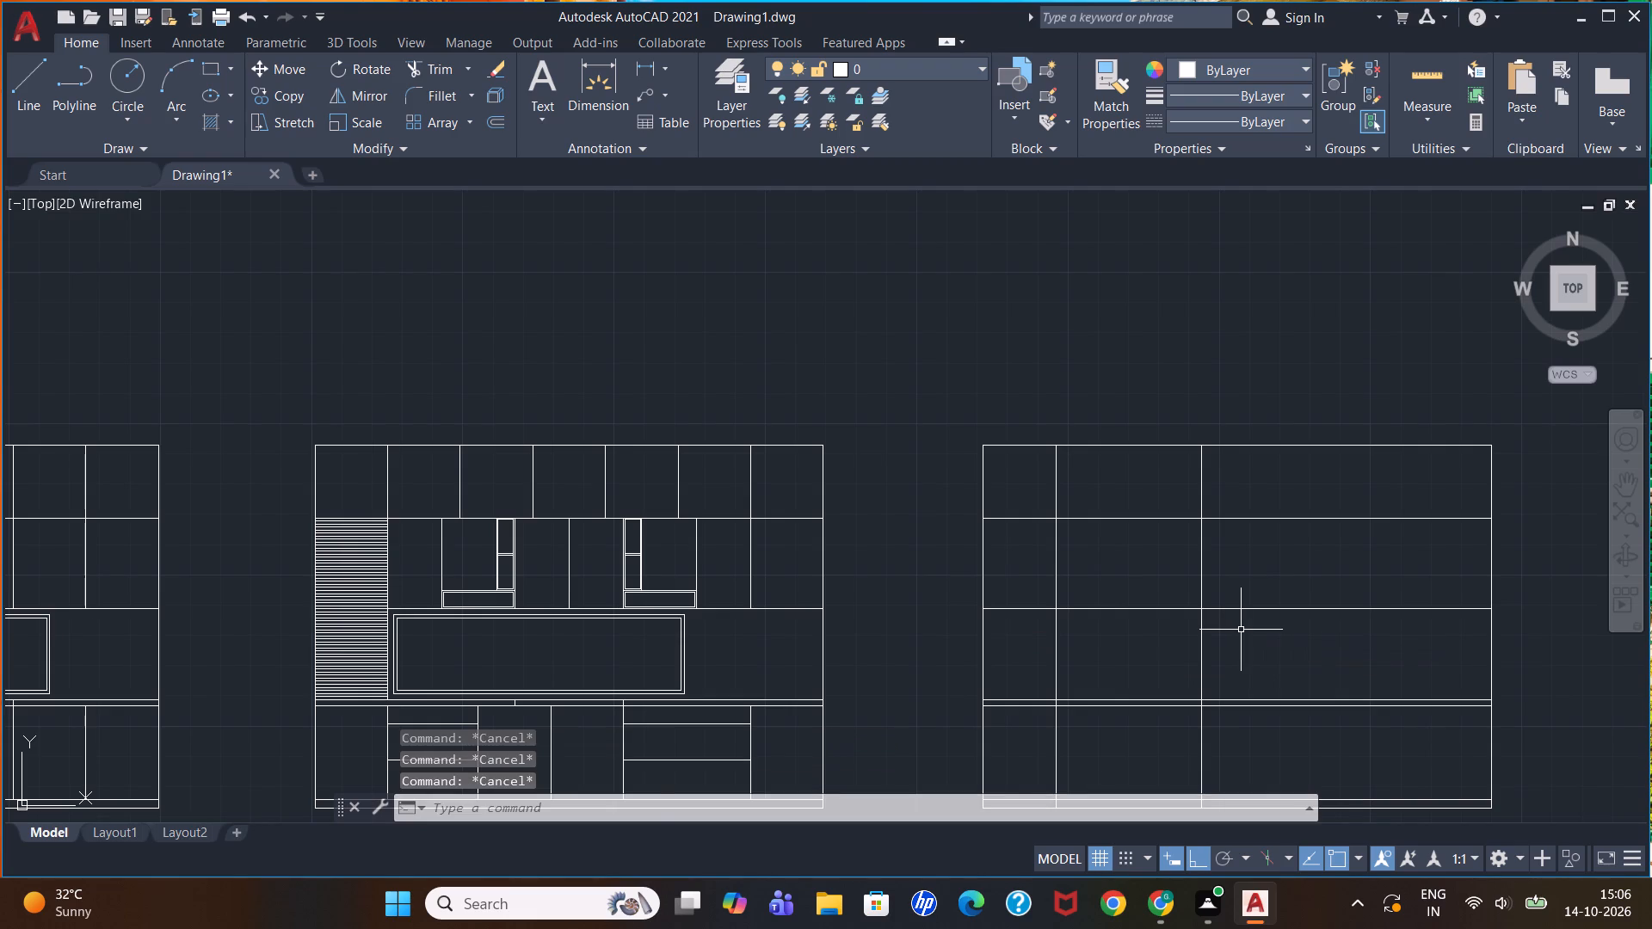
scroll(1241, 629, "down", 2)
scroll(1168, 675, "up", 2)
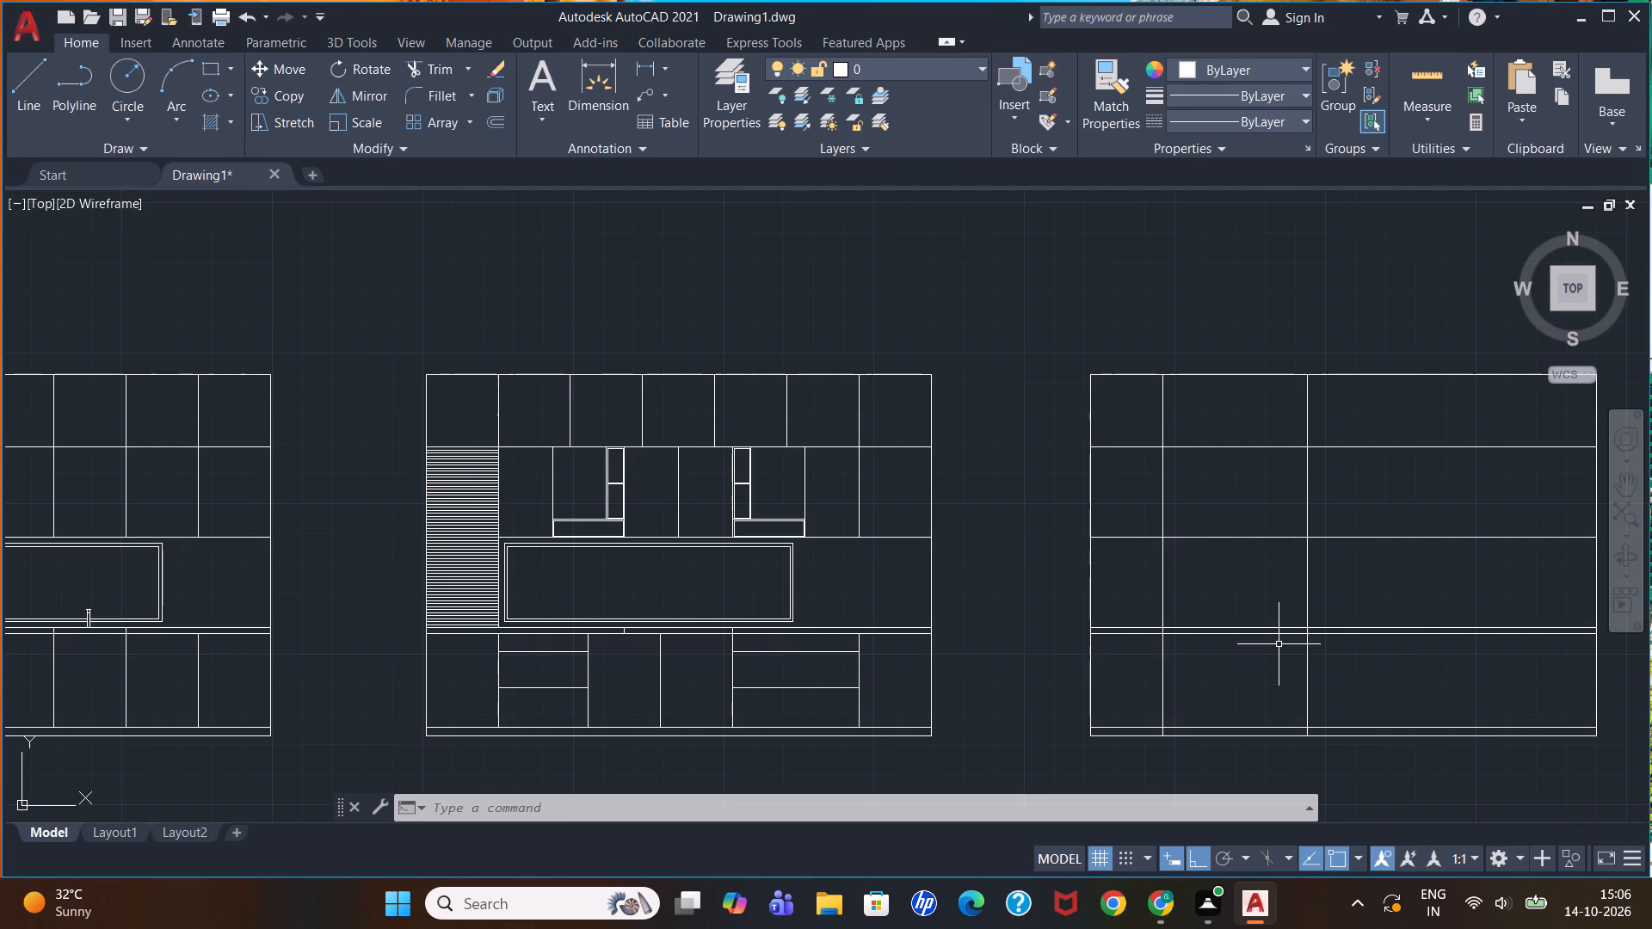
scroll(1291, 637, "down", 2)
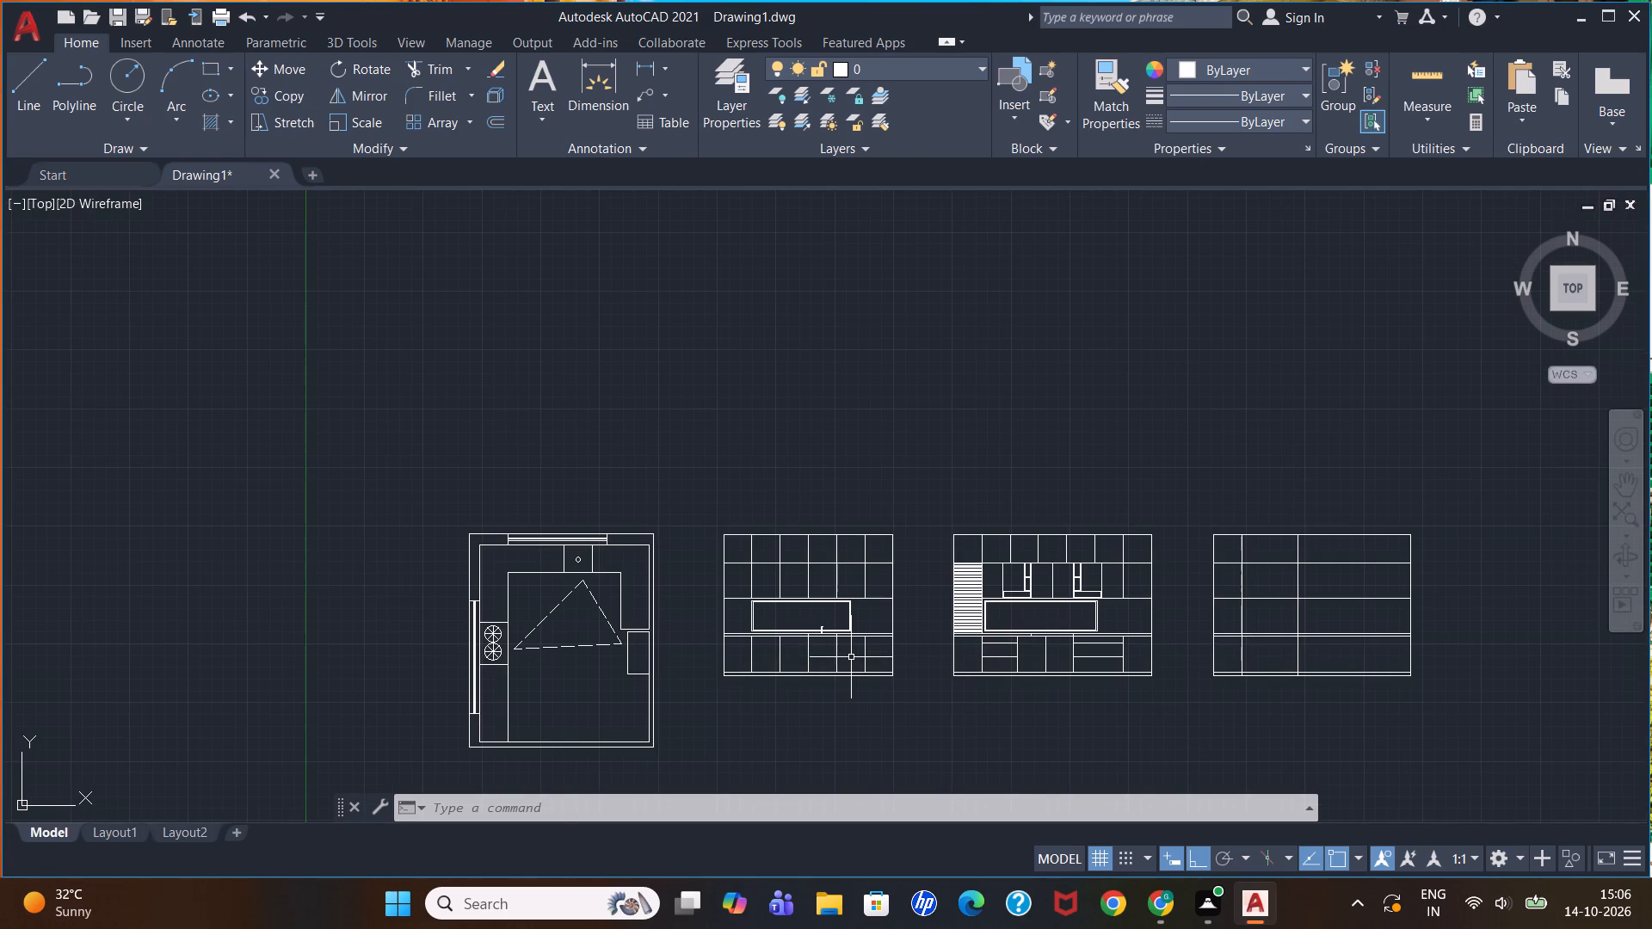
Trim the third elevation's two vertical dividers between the wall cabinets' bottom line and the countertop's top line.
scroll(852, 656, "up", 2)
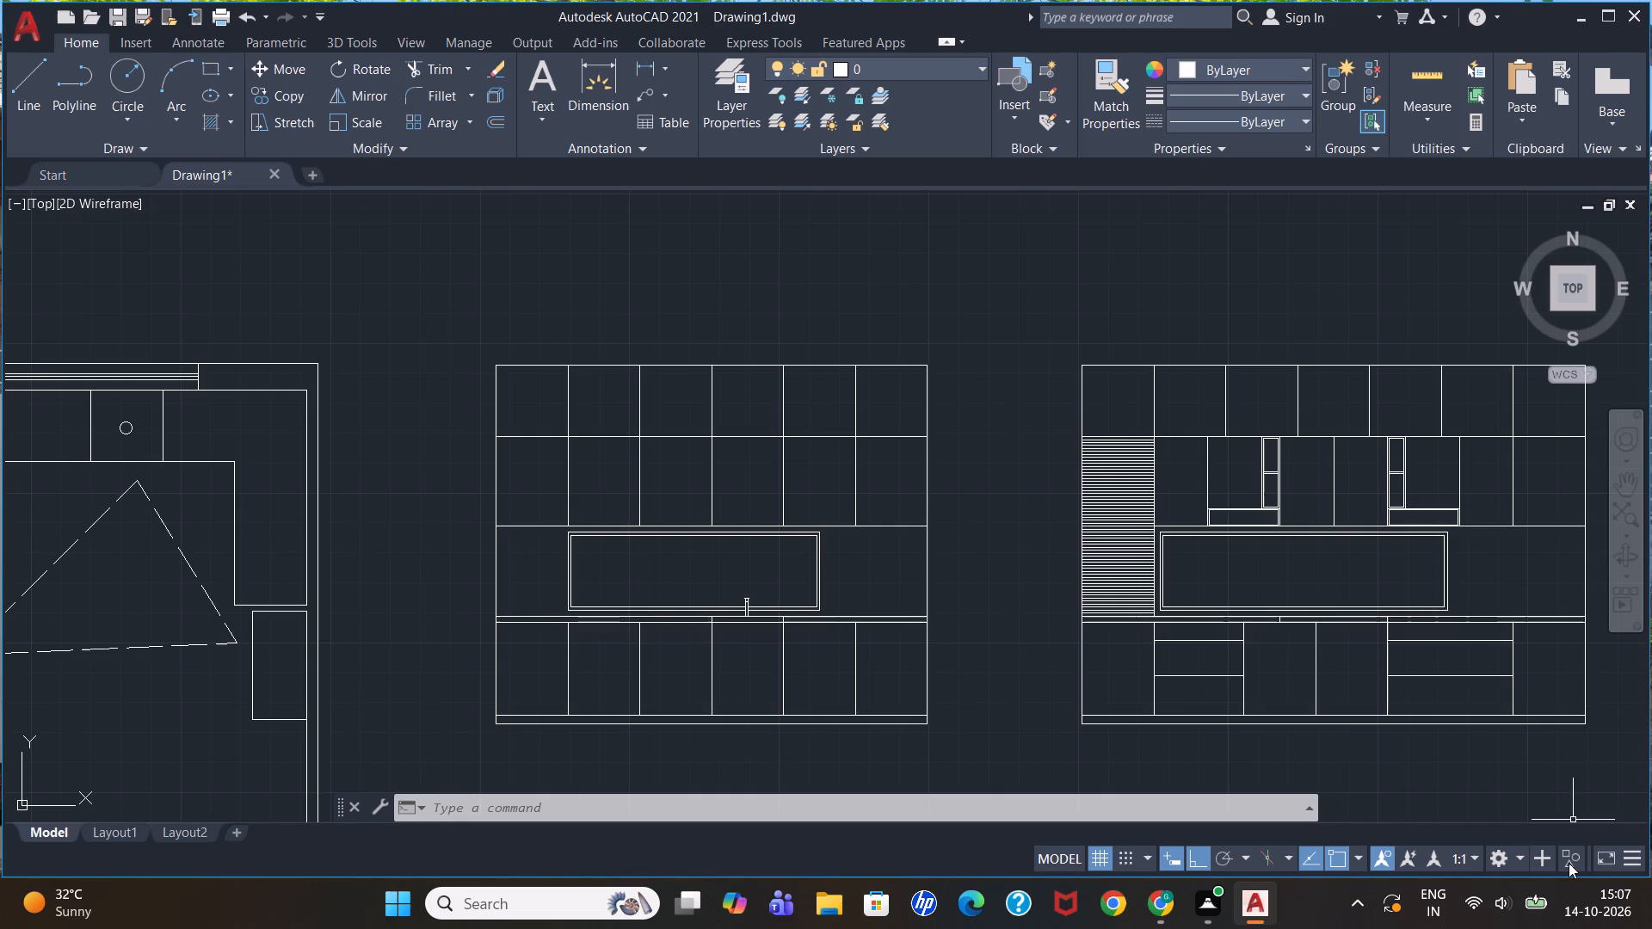
scroll(1146, 460, "down", 4)
scroll(1267, 433, "up", 3)
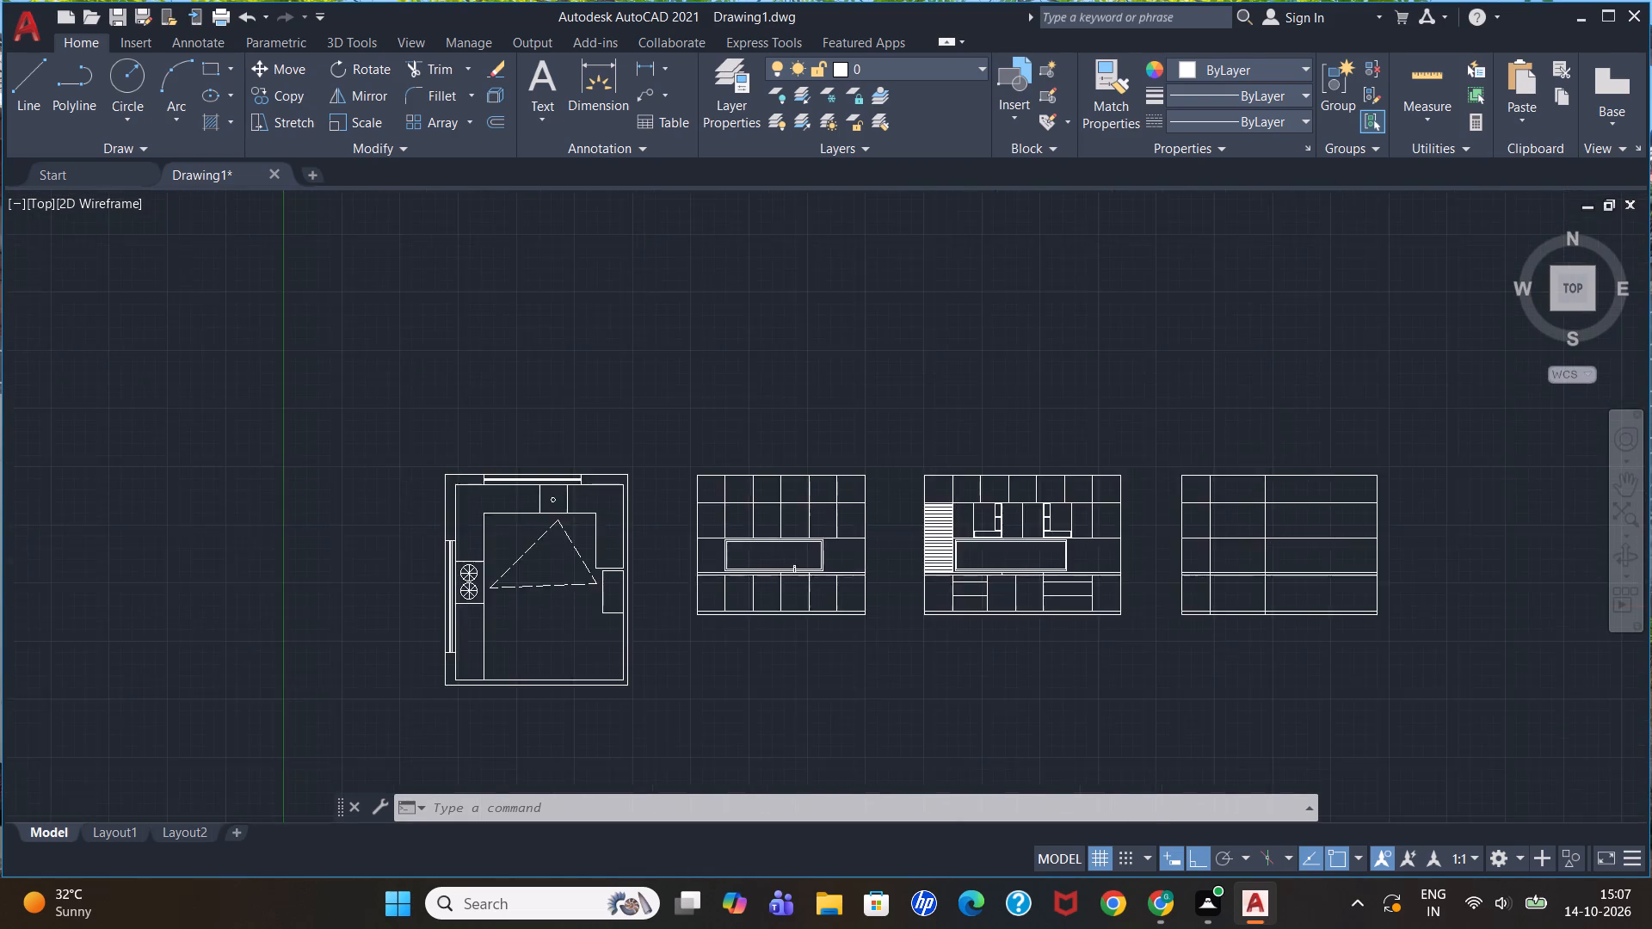
scroll(1253, 594, "up", 1)
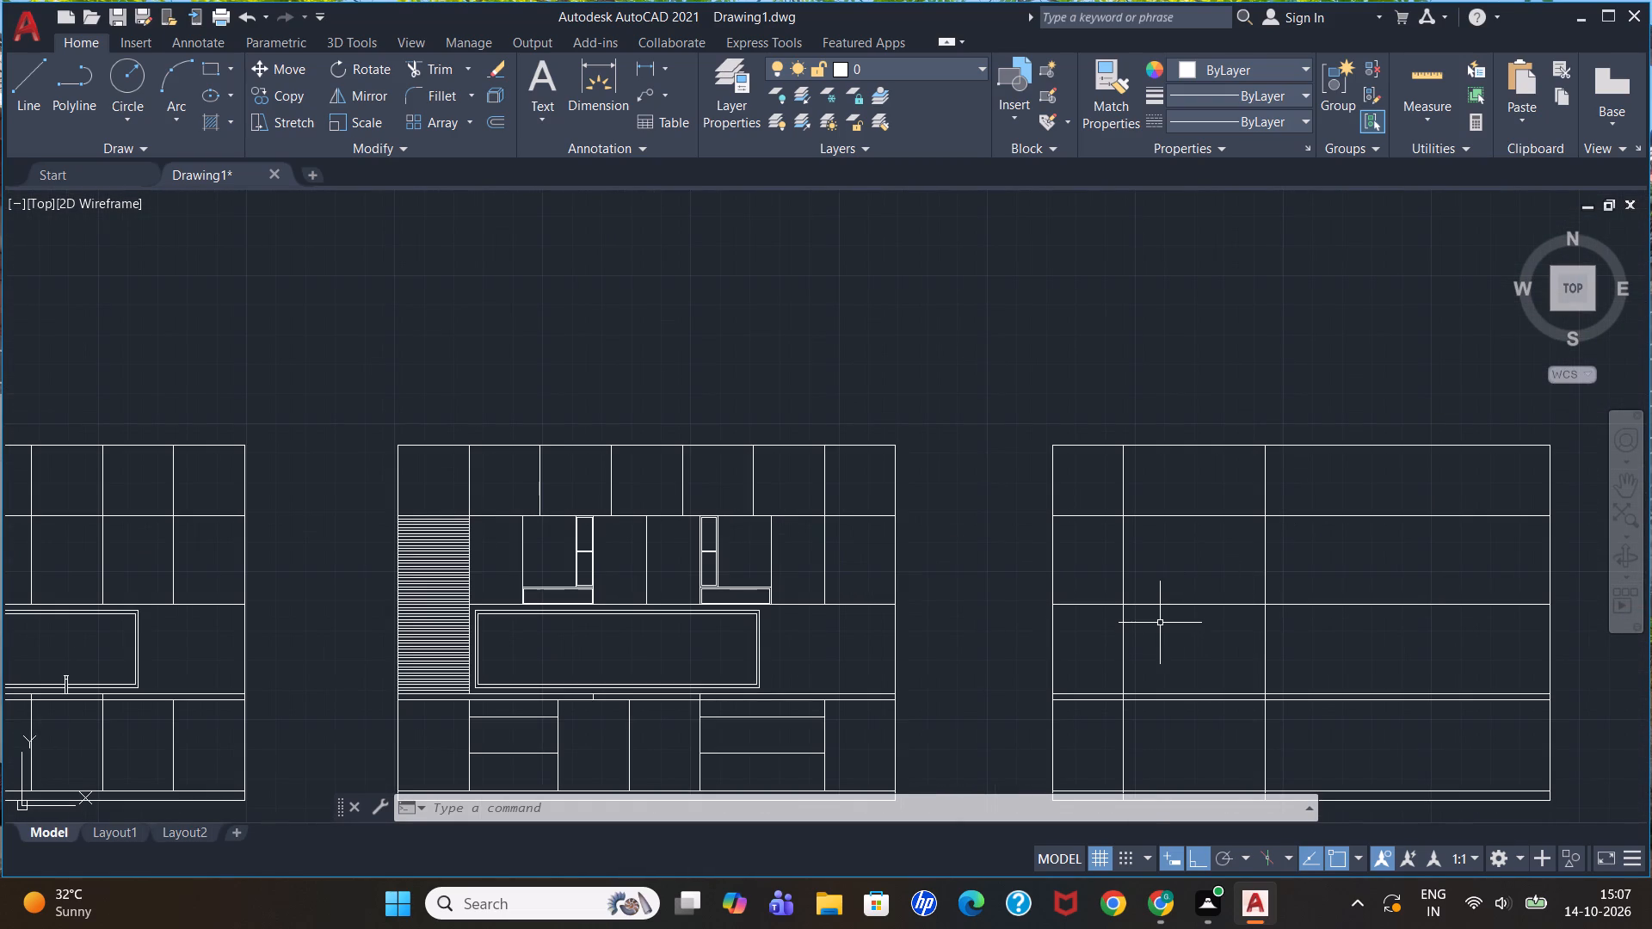
type("tr")
key("Return")
key("Return")
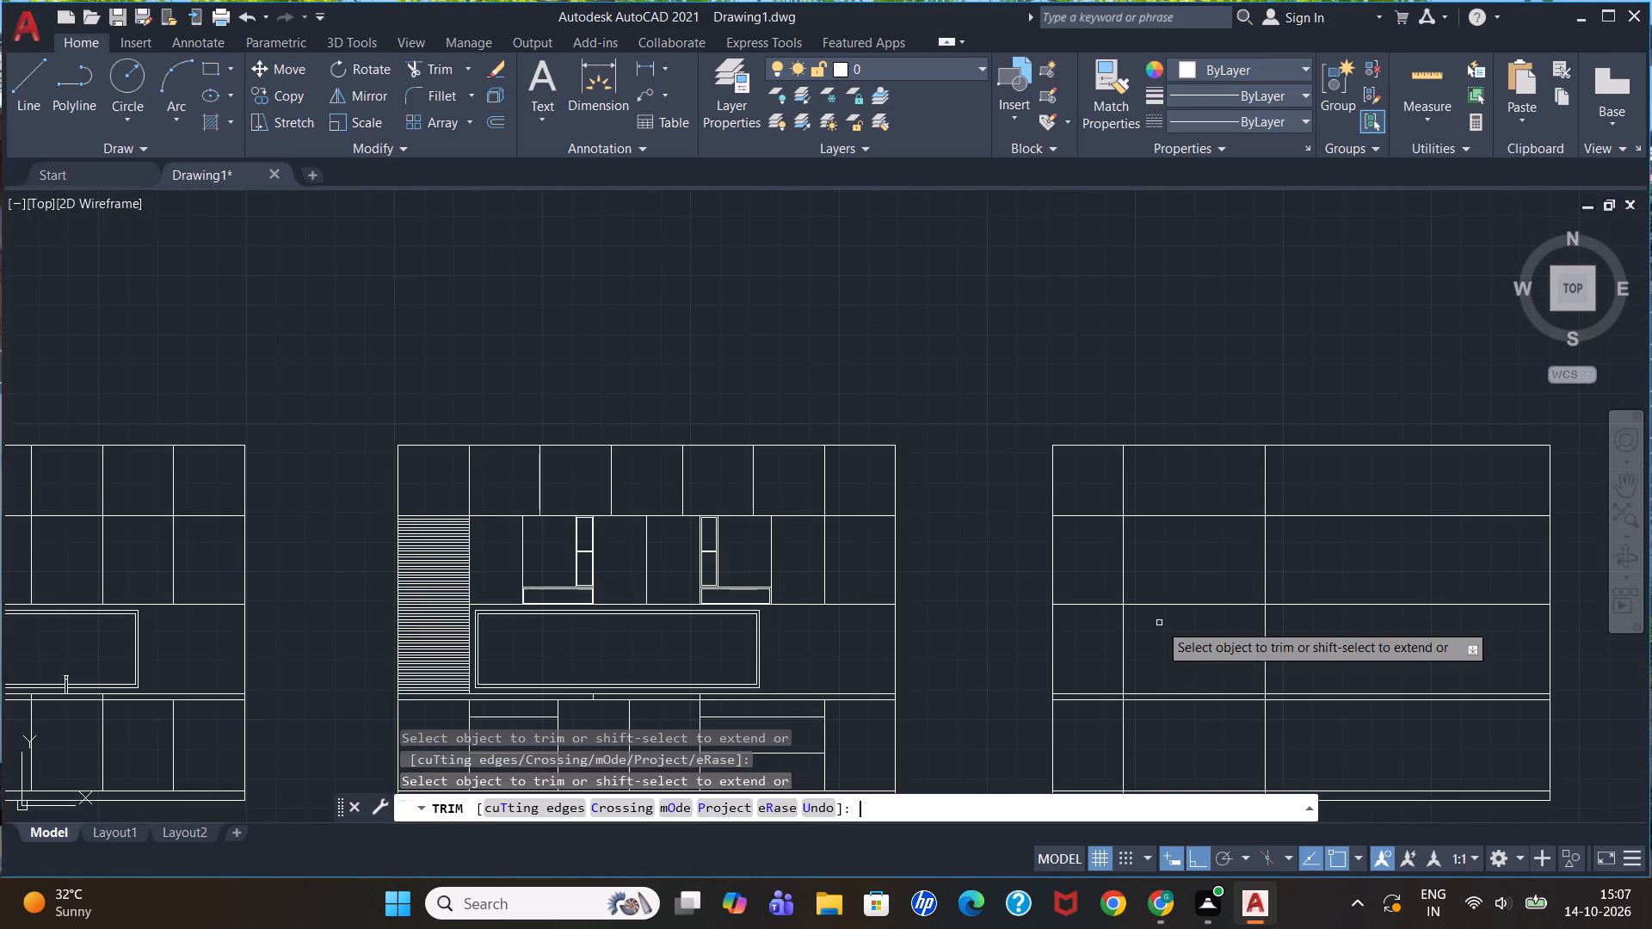
left_click(1125, 655)
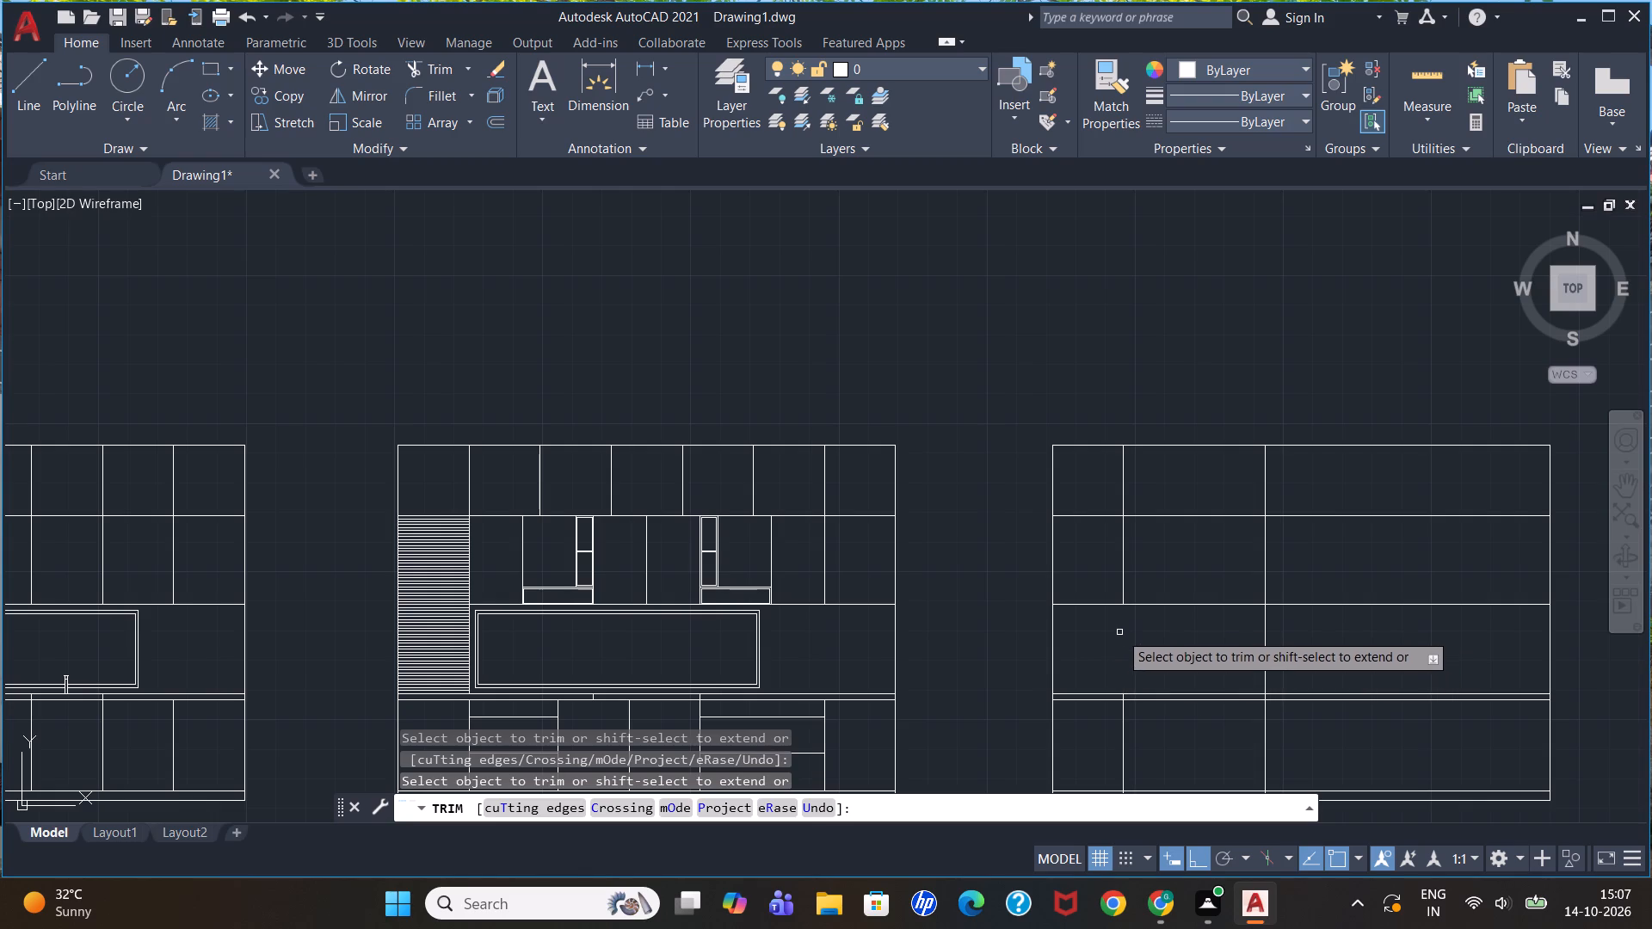
scroll(1122, 618, "down", 2)
scroll(1122, 676, "up", 1)
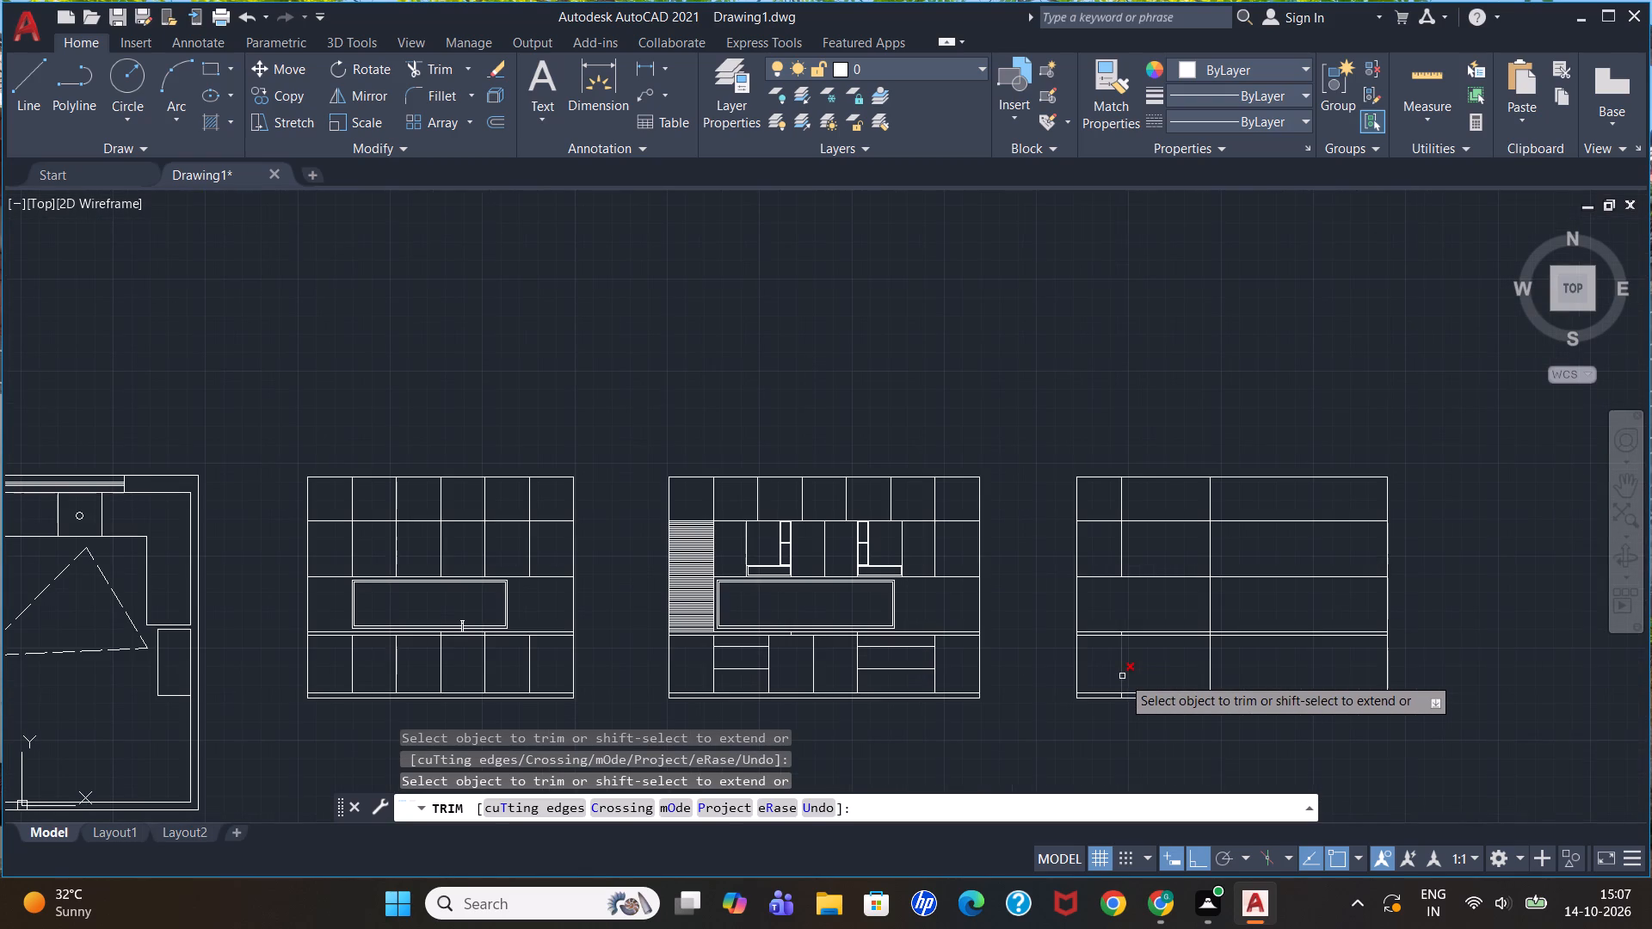
scroll(1123, 675, "up", 2)
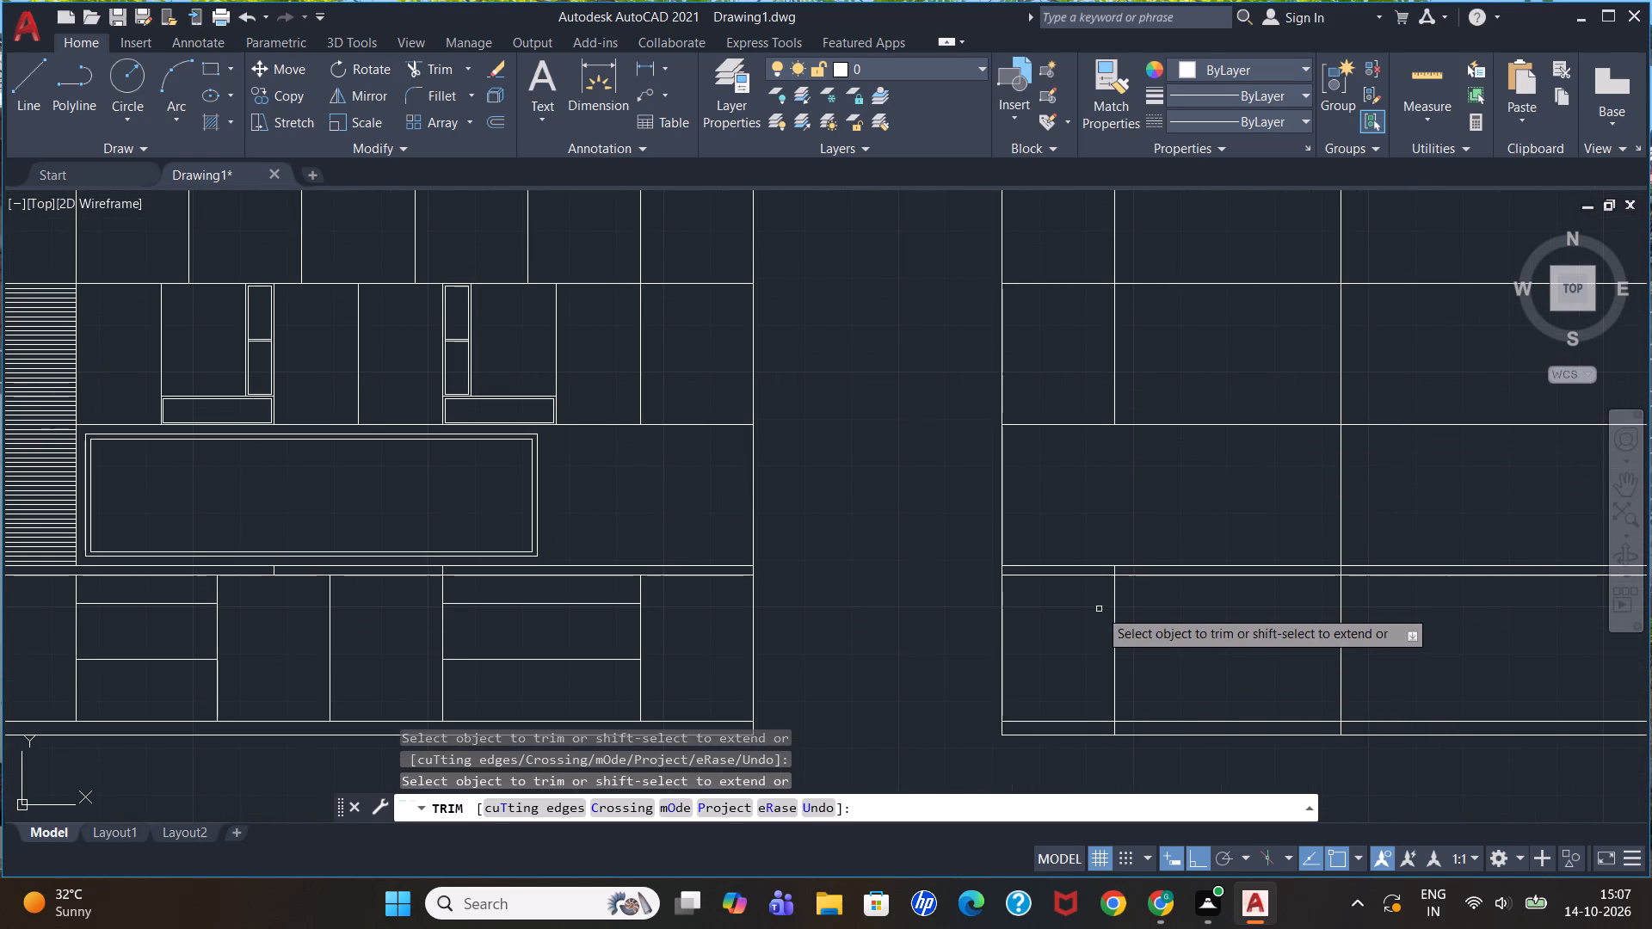
left_click(1340, 509)
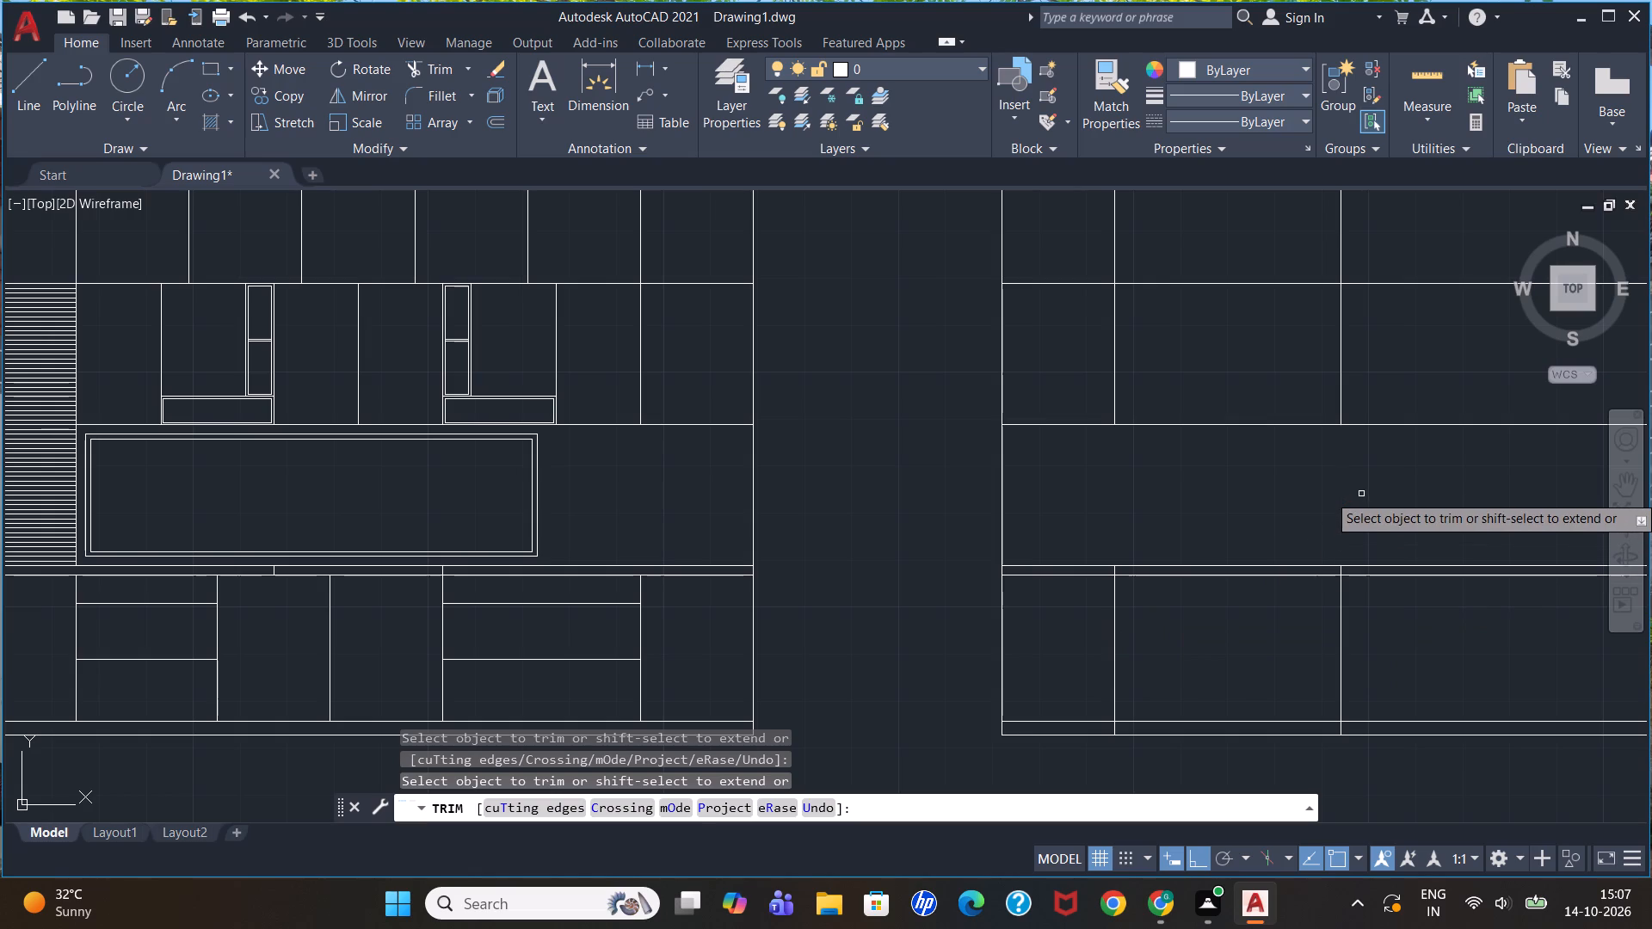
scroll(1361, 494, "down", 3)
scroll(1481, 465, "up", 1)
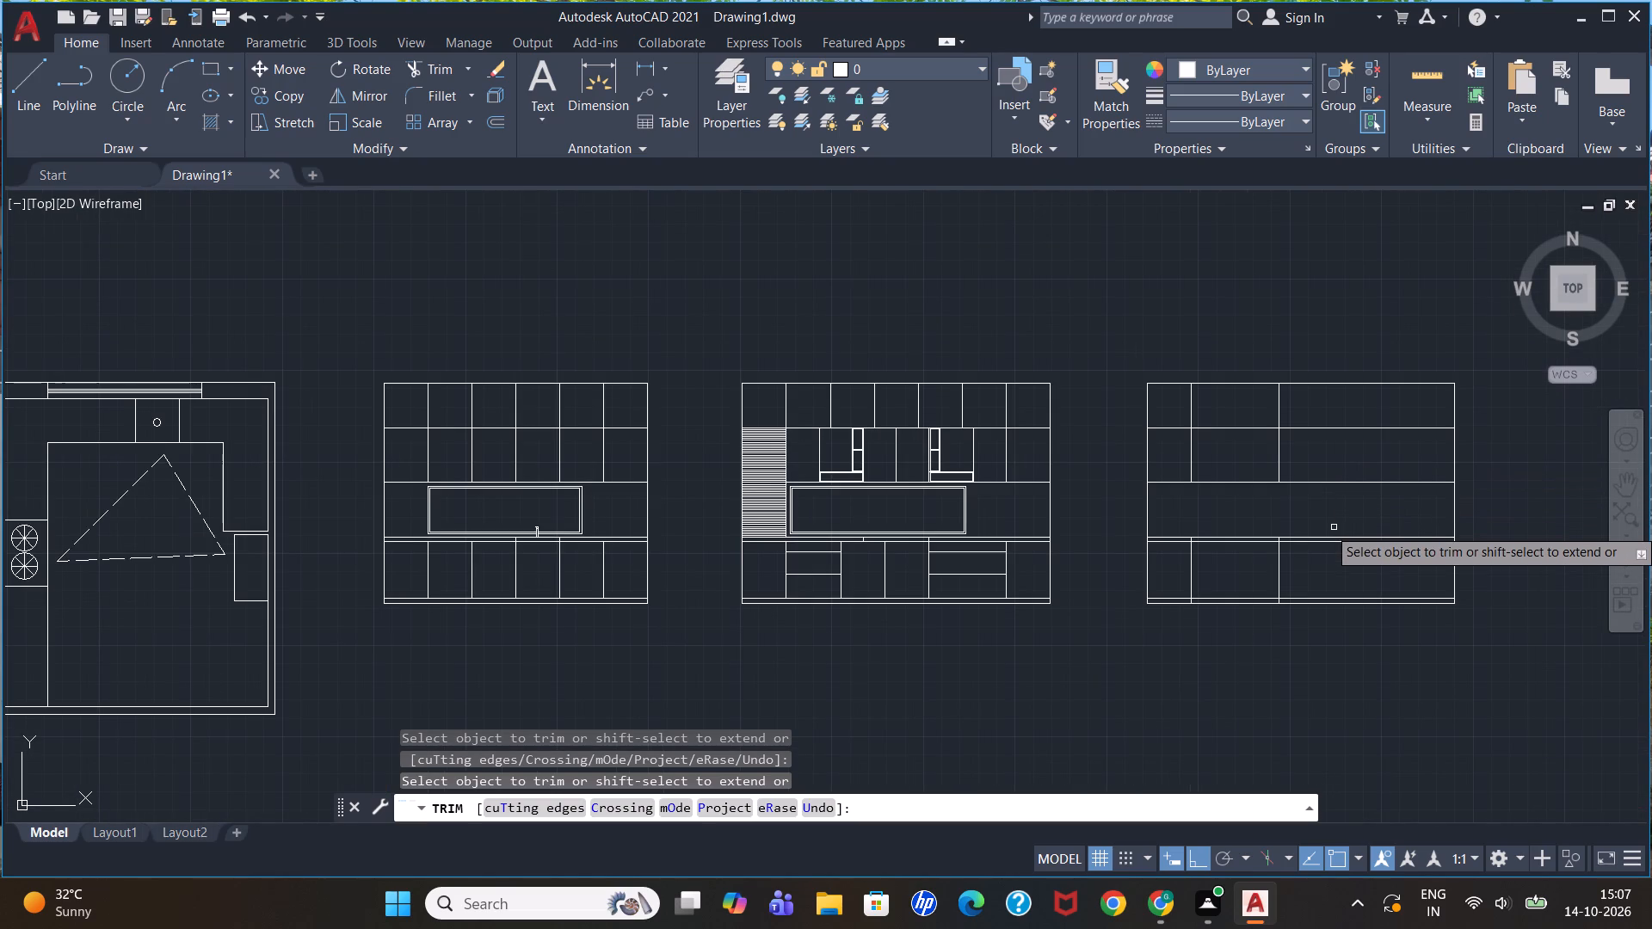
key("Escape")
key("Escape")
key("Escape")
key("Escape")
key("Escape")
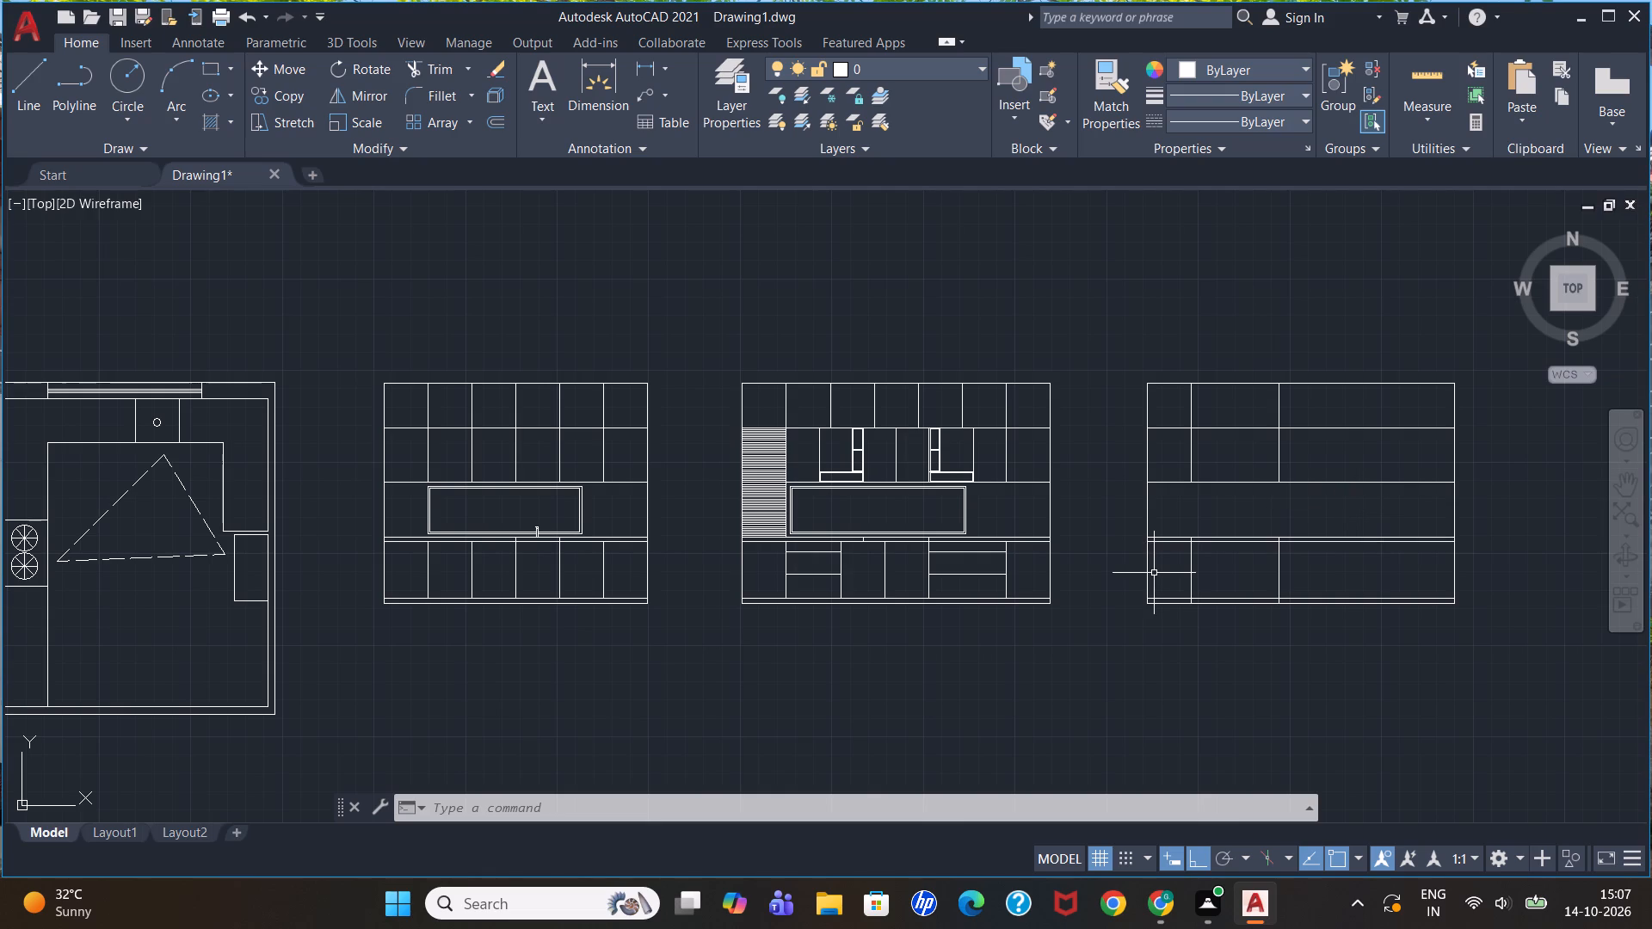
Offset the upper part of the third elevation's first vertical divider 2' to the right, splitting the wall cabinets.
key("o")
key("Return")
key("2")
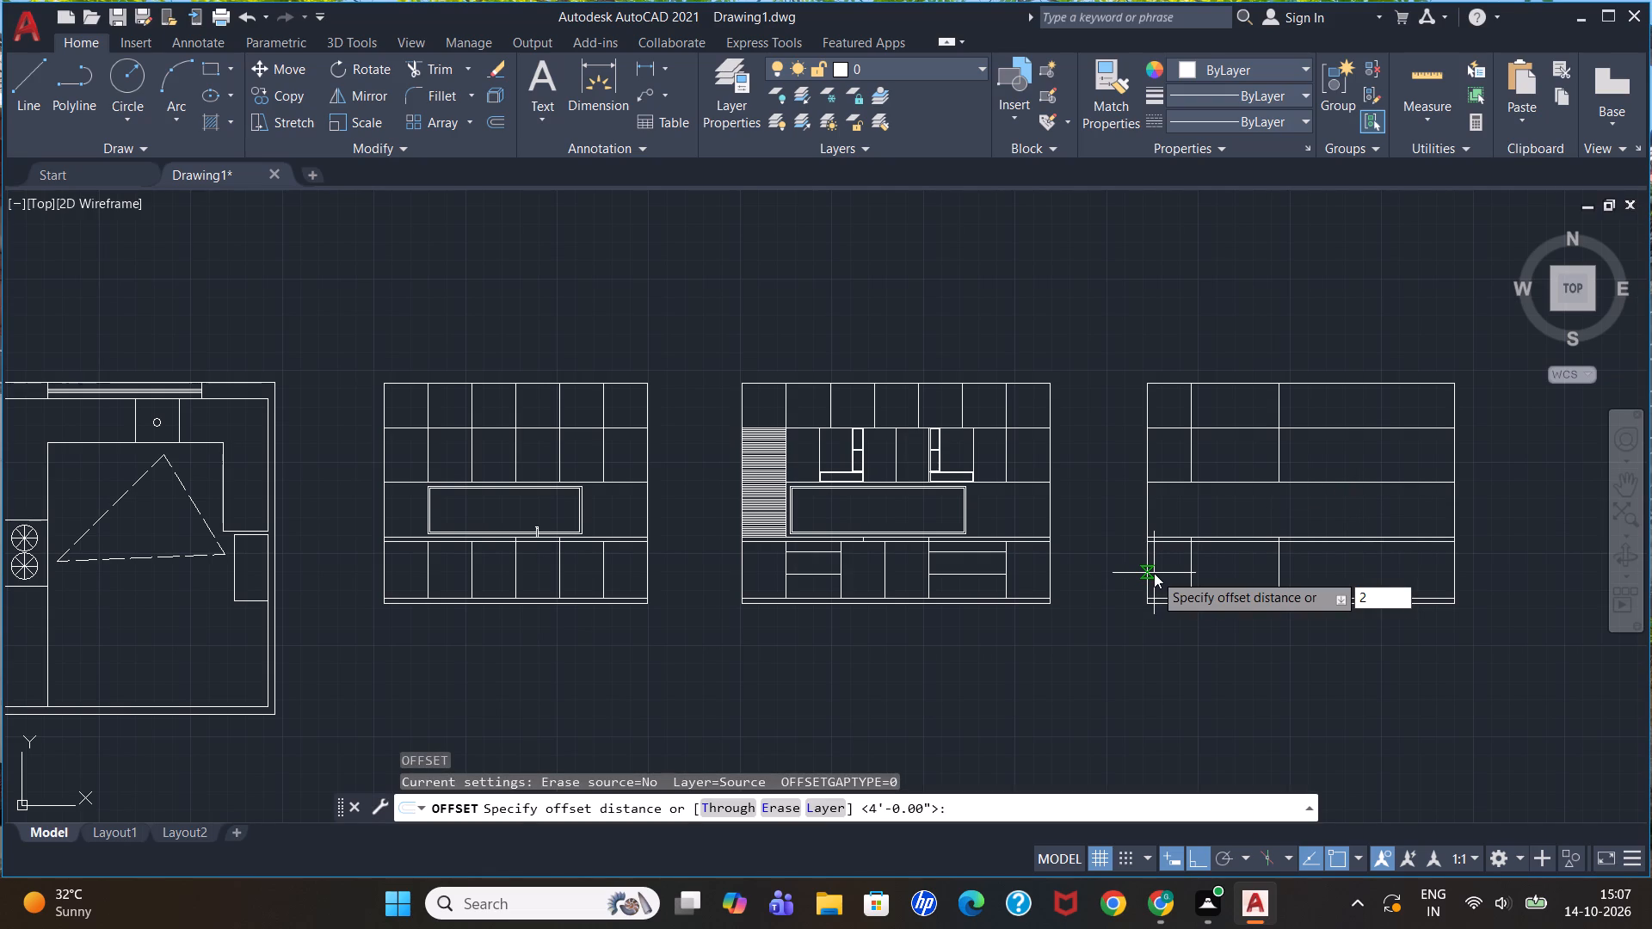
key("apostrophe")
key("Return")
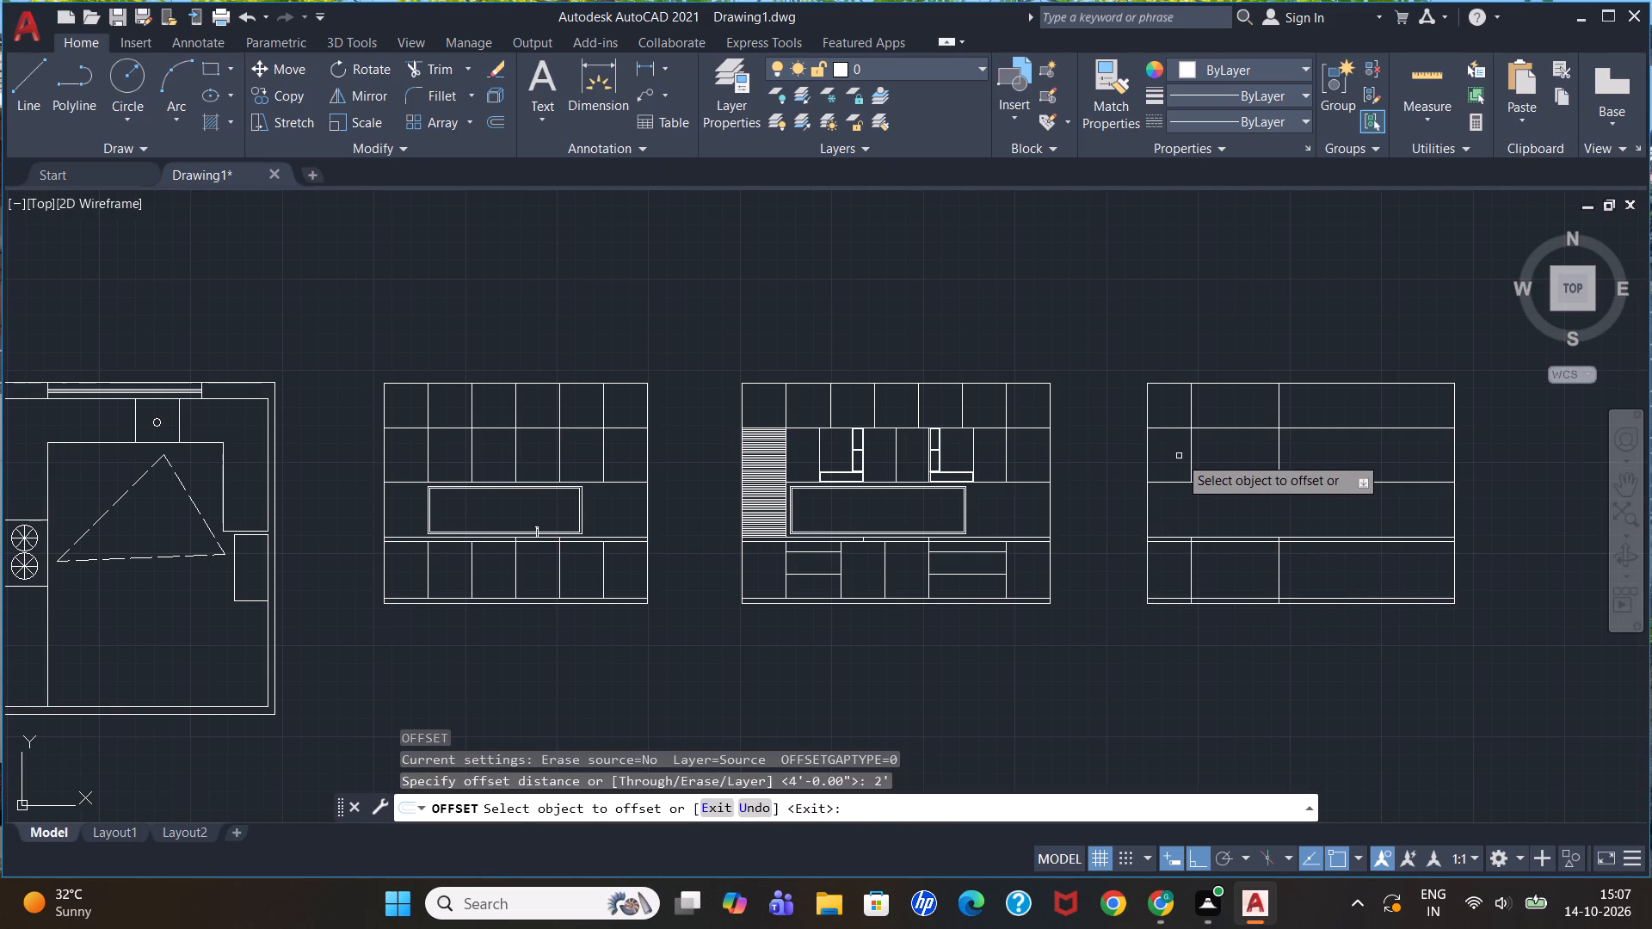
left_click(1190, 461)
left_click(1269, 458)
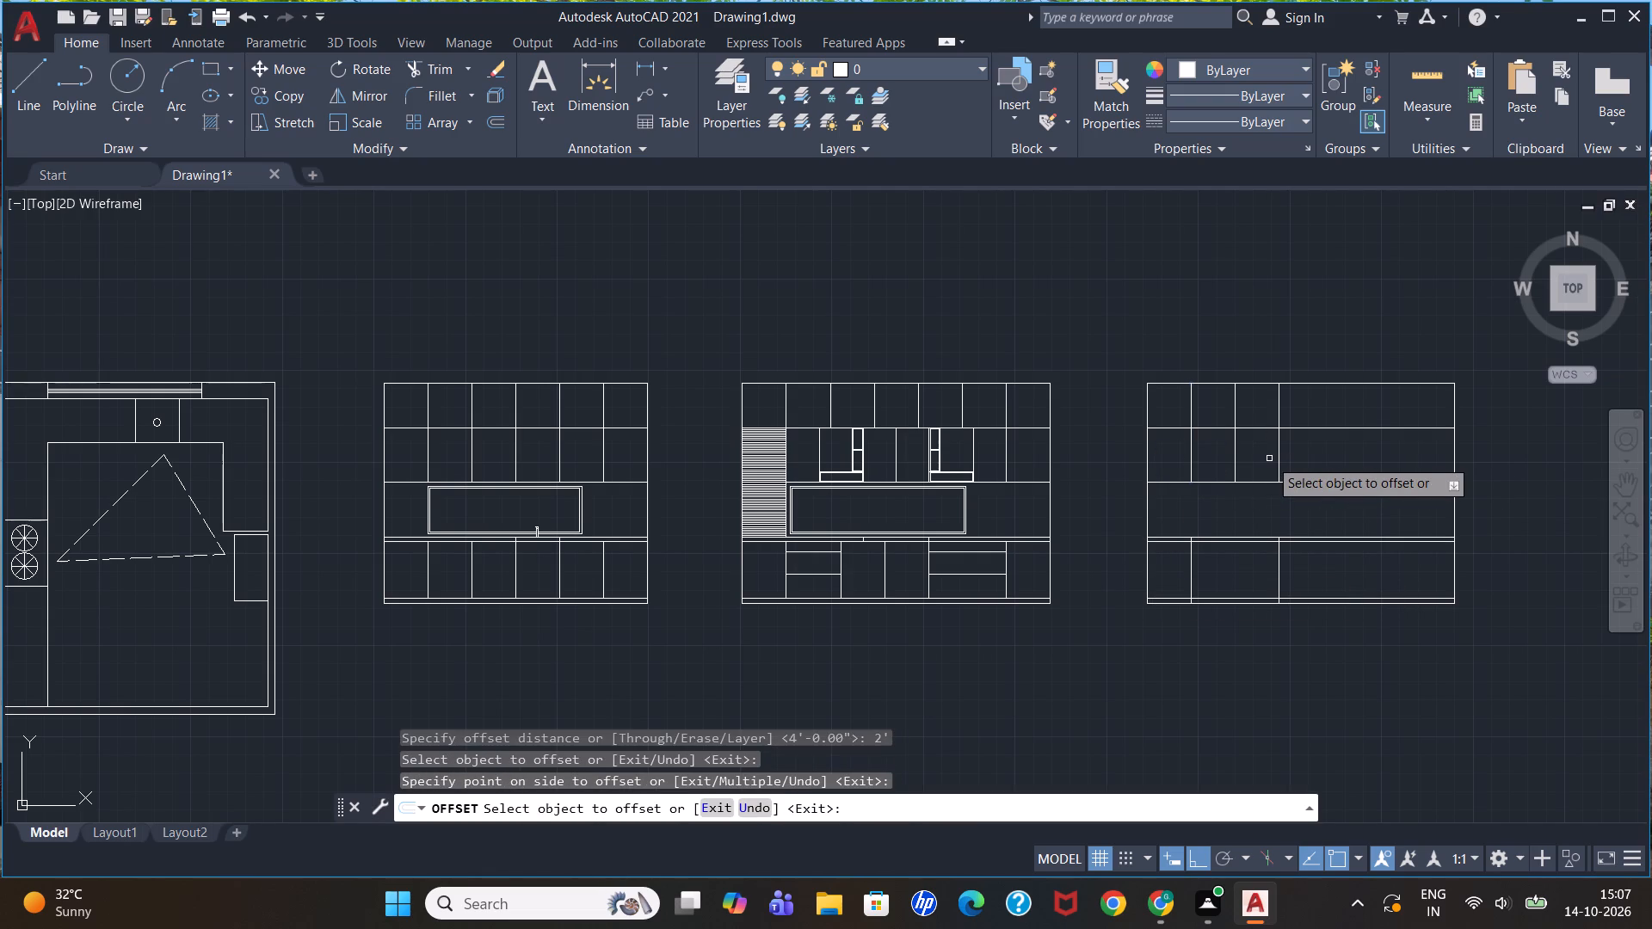
key("Escape")
key("Escape")
key("Escape")
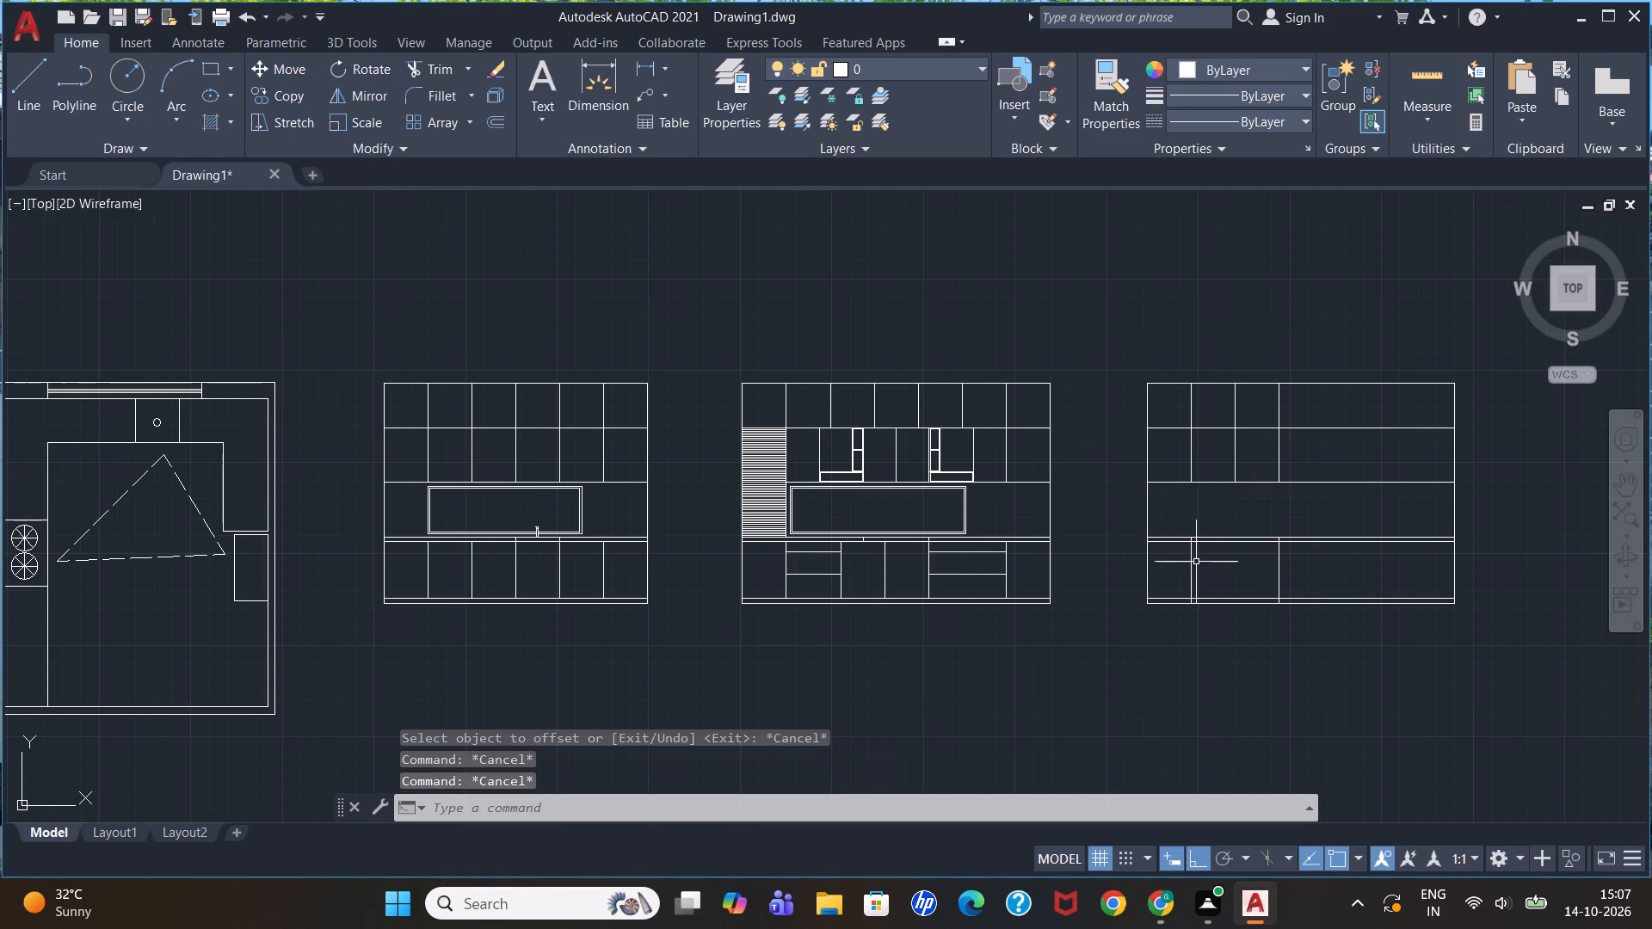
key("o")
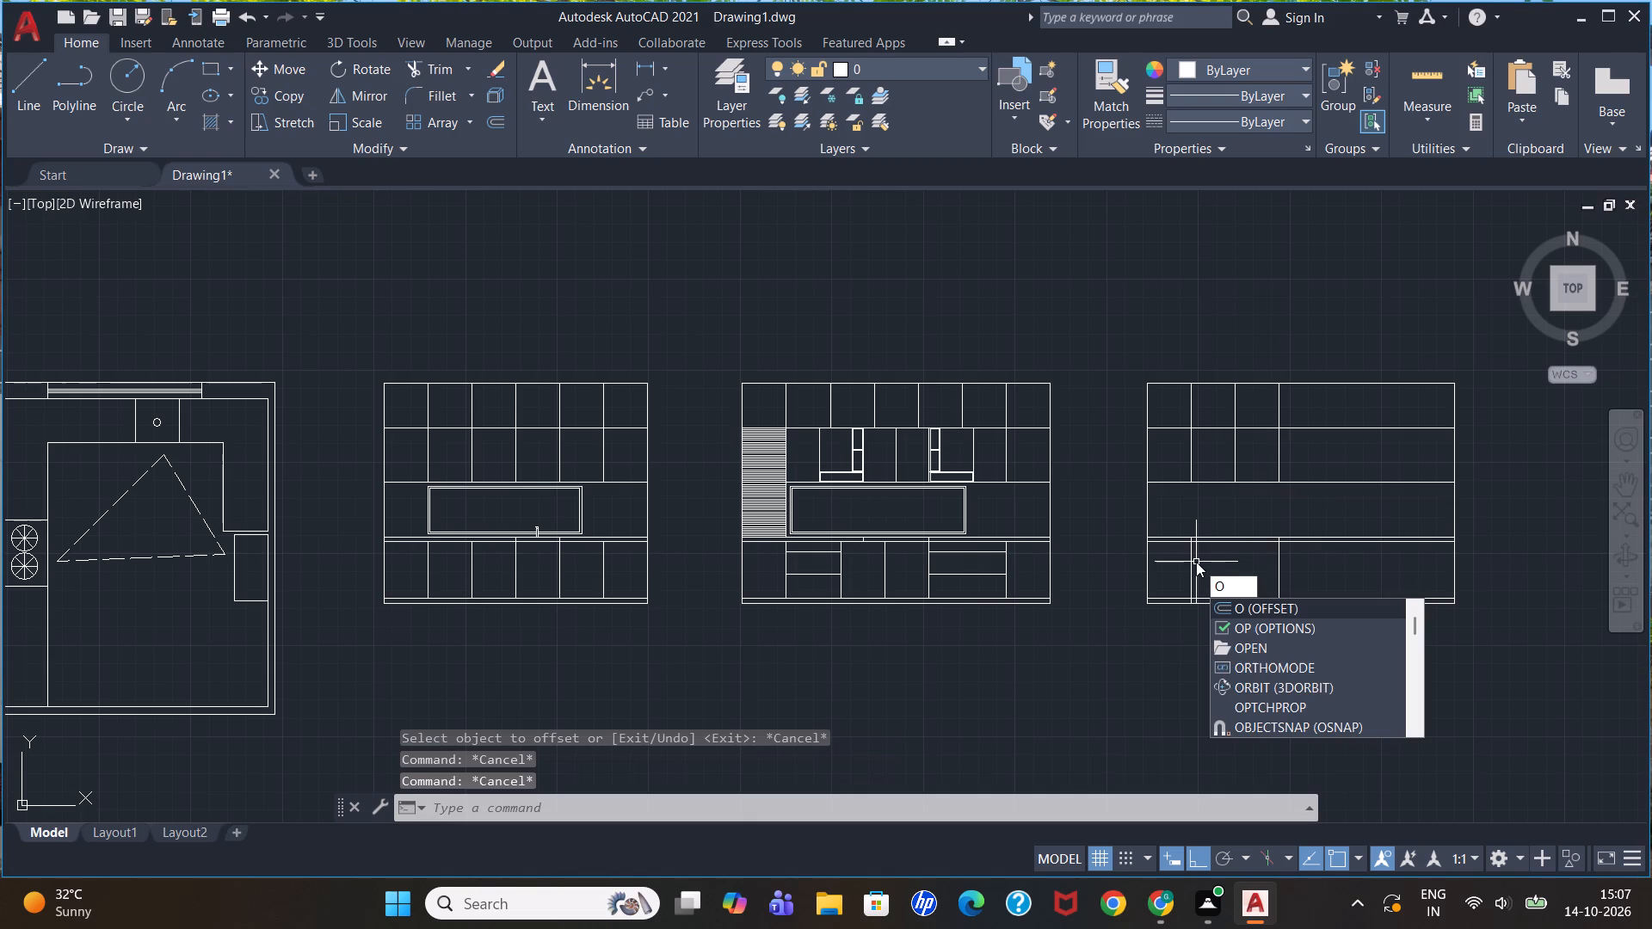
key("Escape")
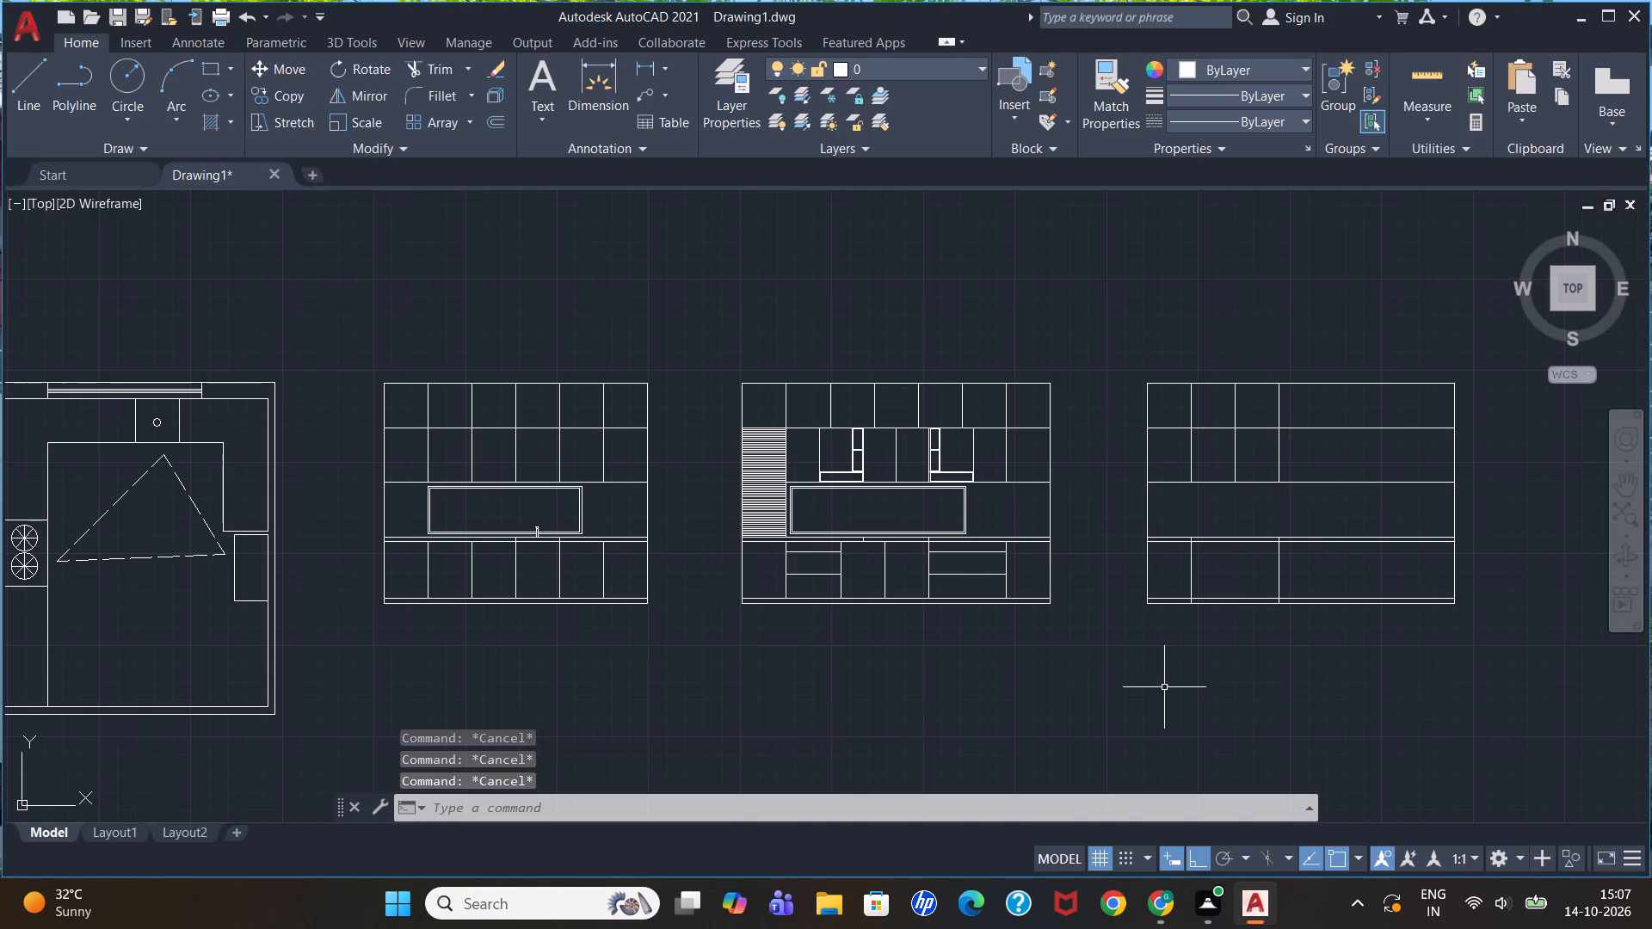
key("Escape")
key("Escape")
Offset the lower part of the third elevation's first vertical divider 2' to the right, splitting the base cabinets.
scroll(1260, 564, "up", 3)
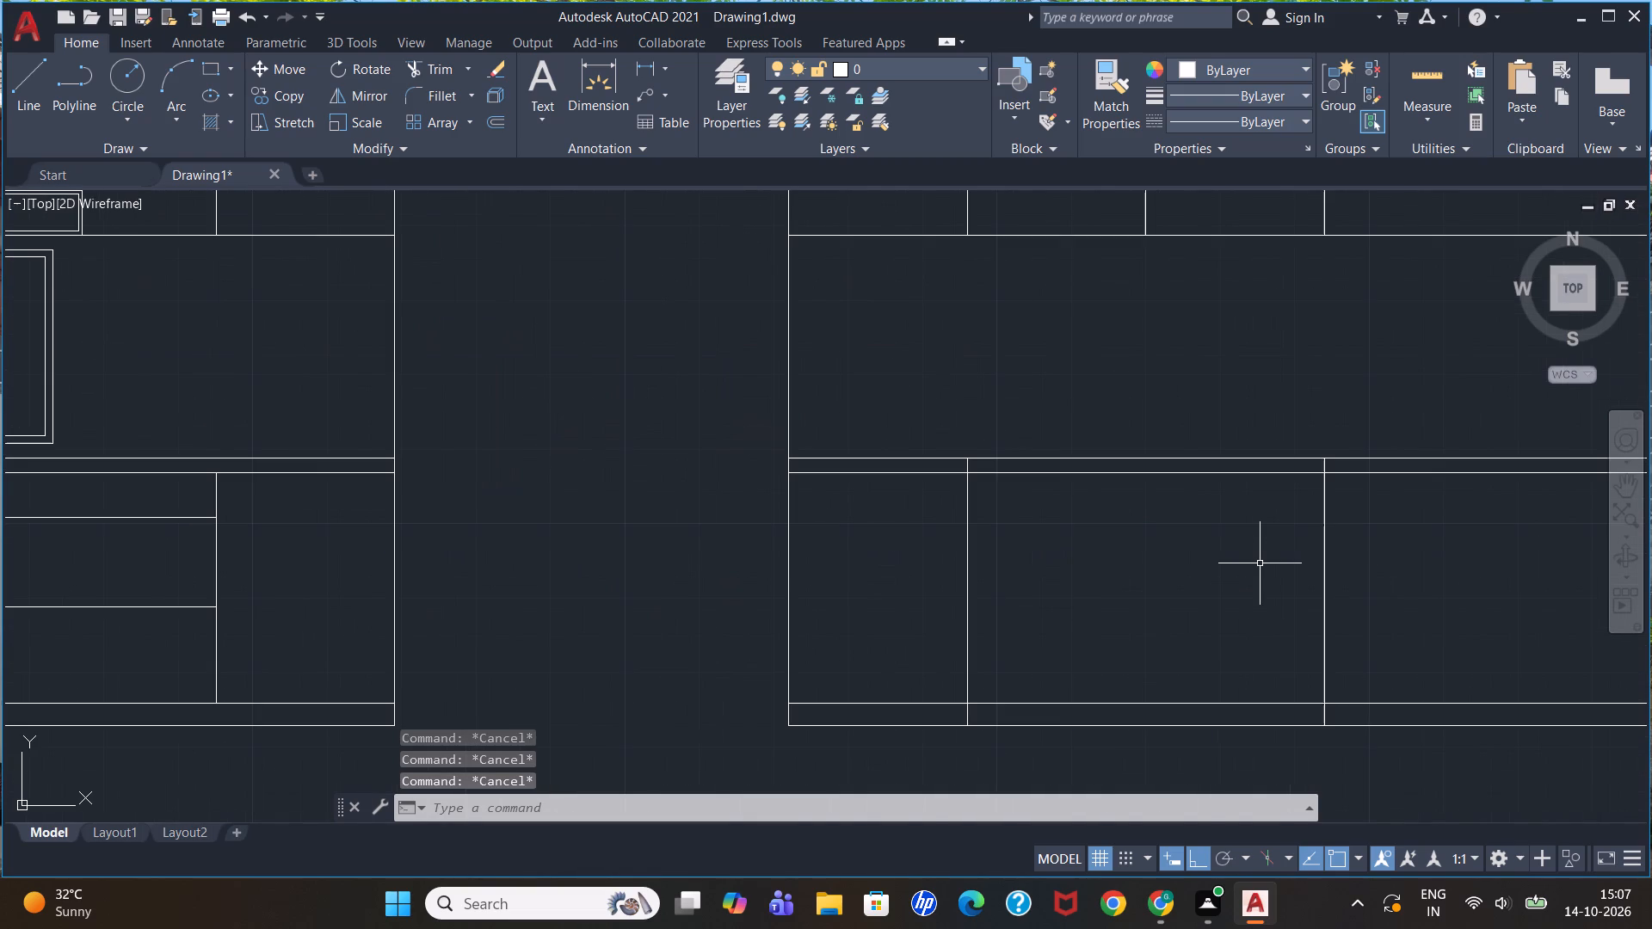
scroll(1260, 563, "down", 2)
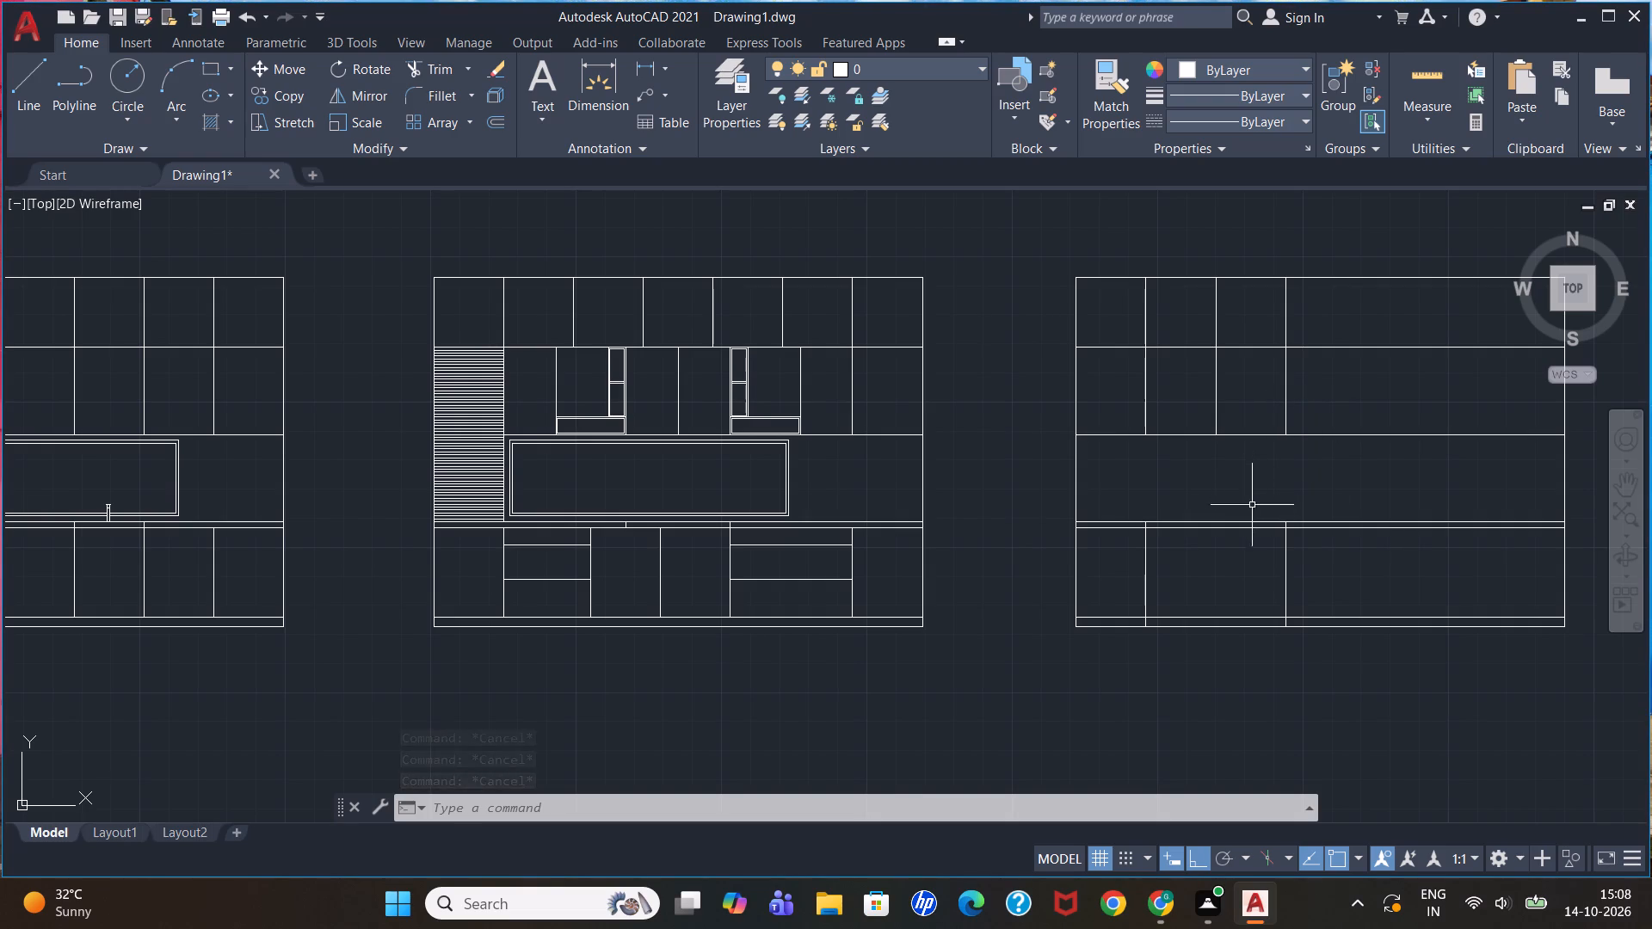
key("o")
key("Return")
key("2")
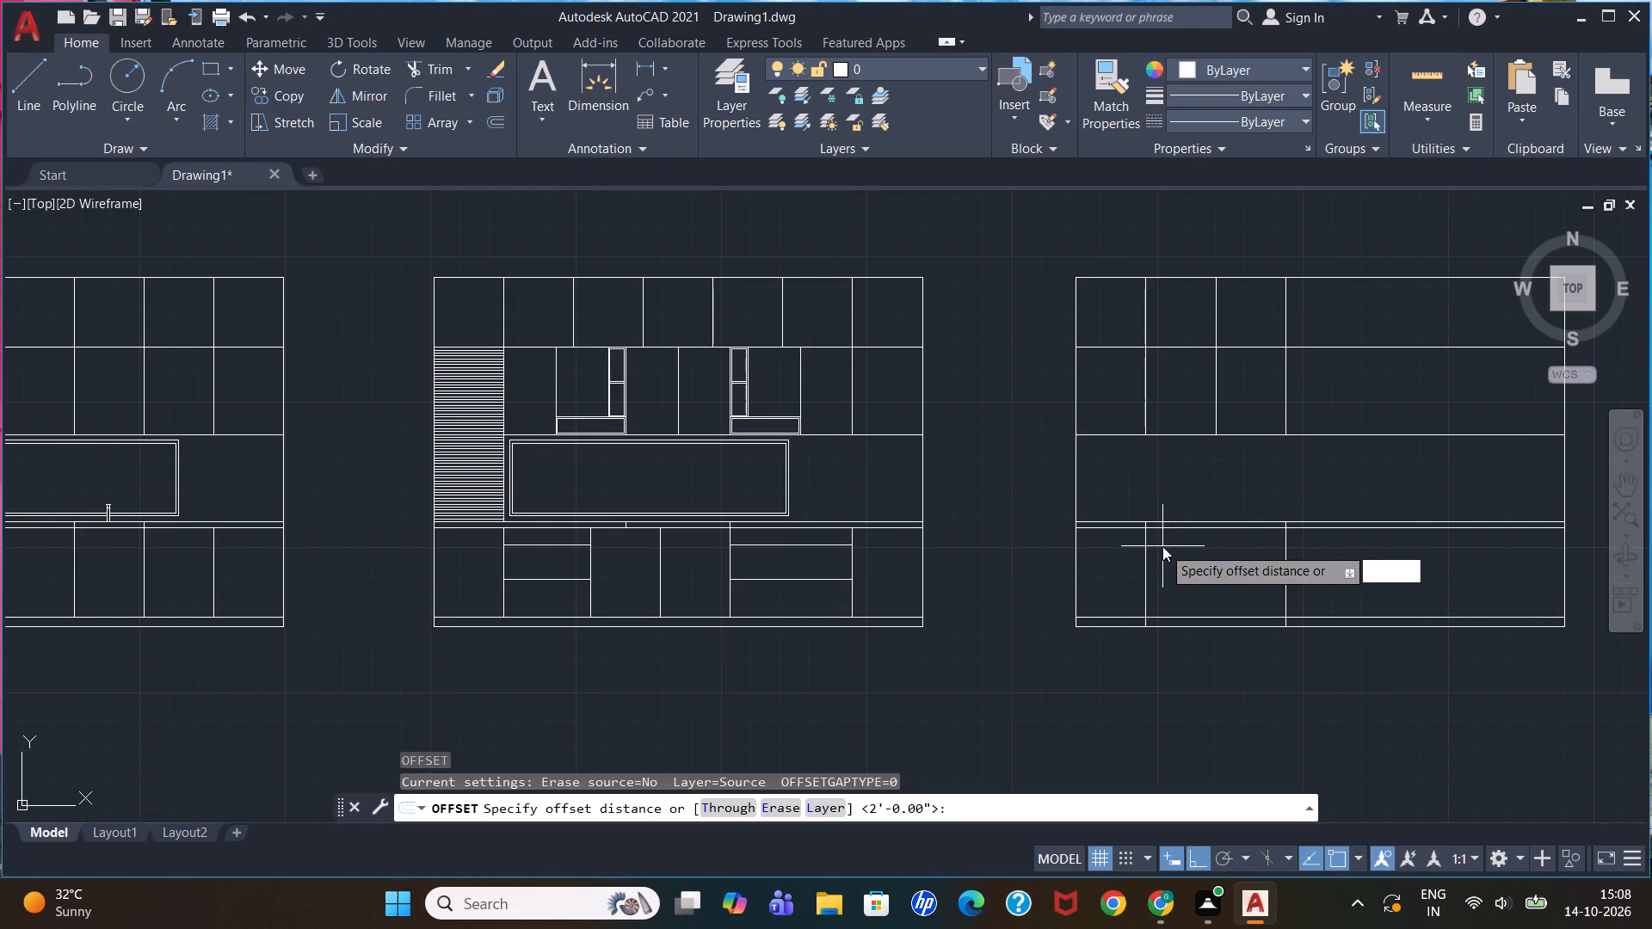
key("apostrophe")
key("Return")
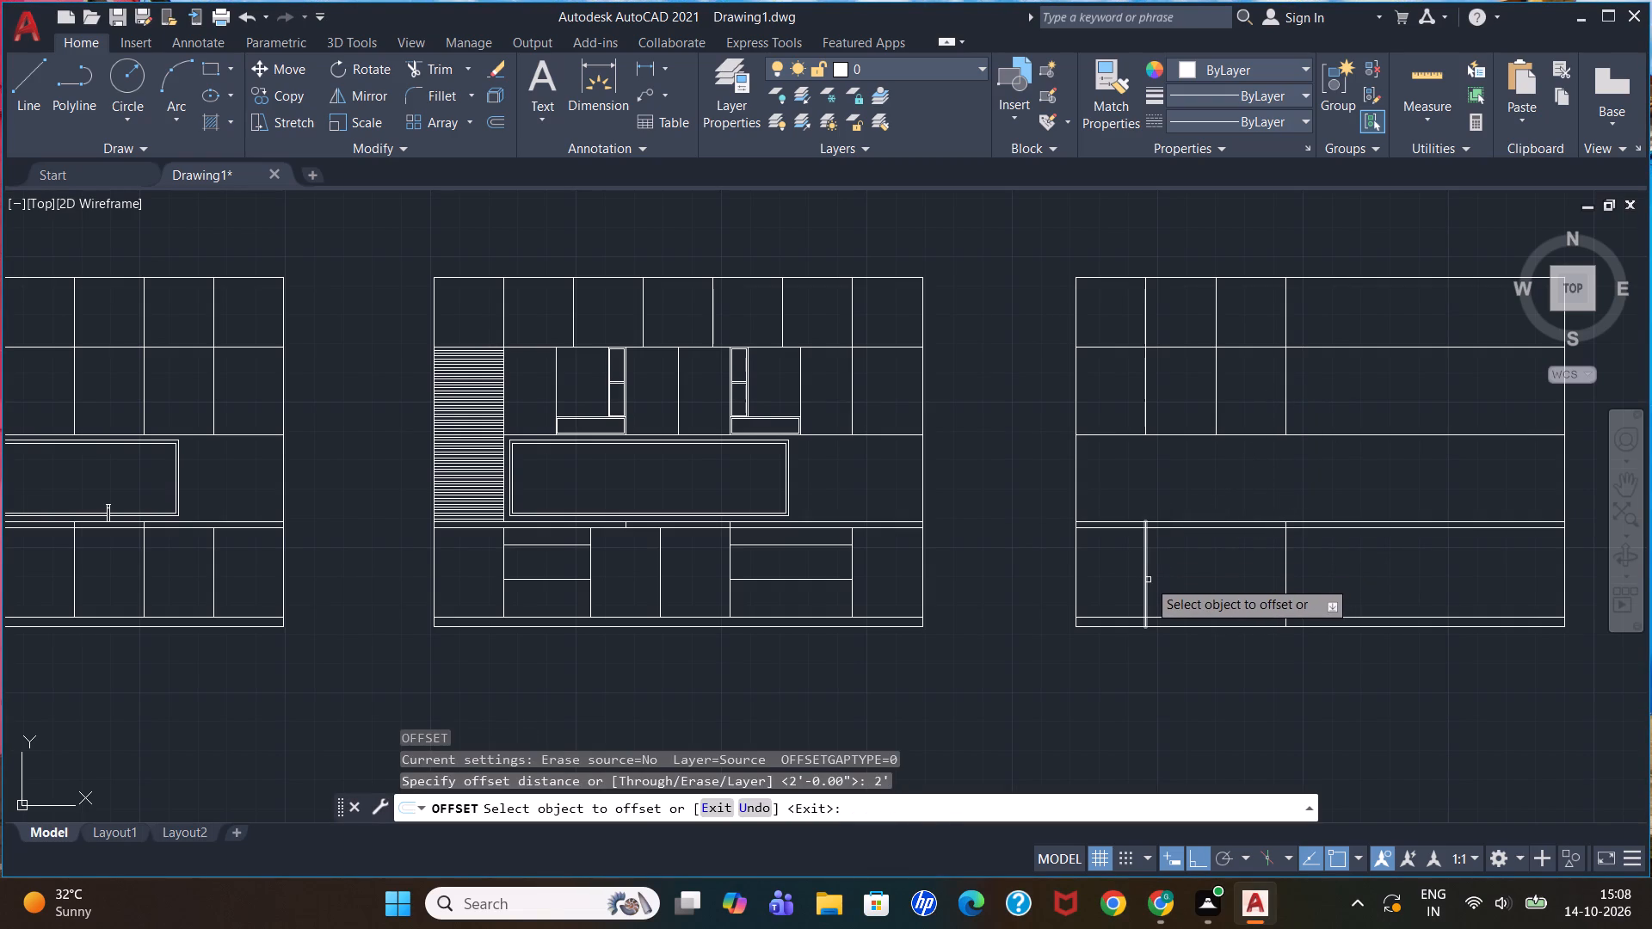
left_click(1148, 580)
left_click(1237, 571)
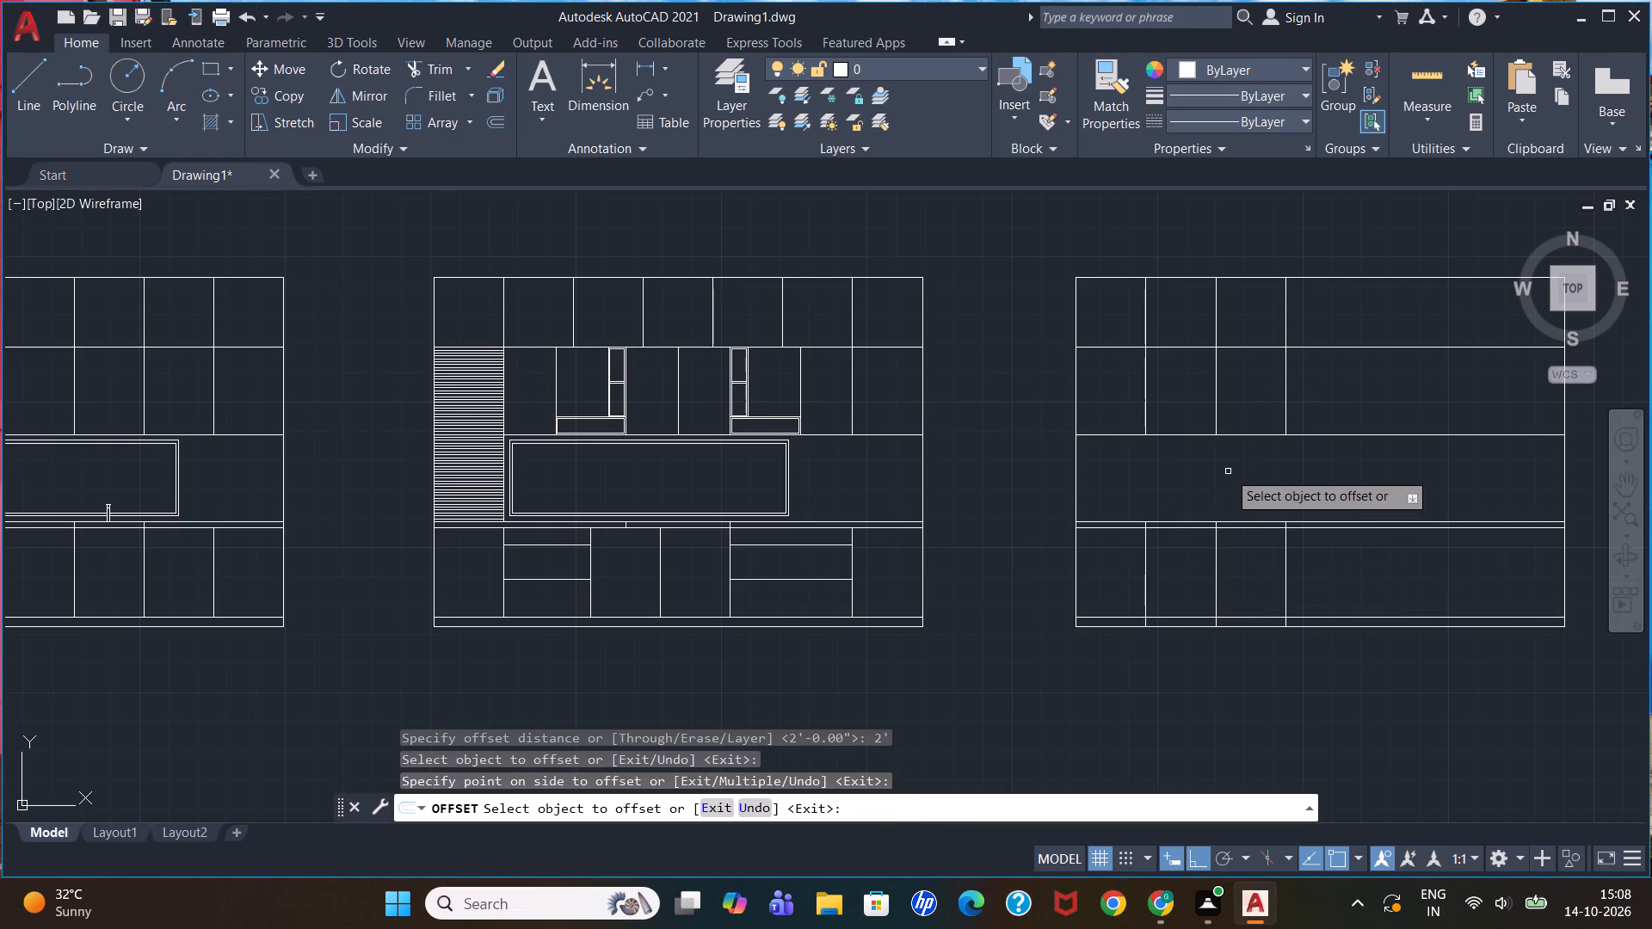
key("Escape")
key("Escape")
key("Escape")
key("Escape")
Fence-trim the third elevation's wall cabinet and countertop lines to the right of the last vertical divider, keeping the skirting line.
type("tr")
key("Return")
key("Return")
left_click(1390, 325)
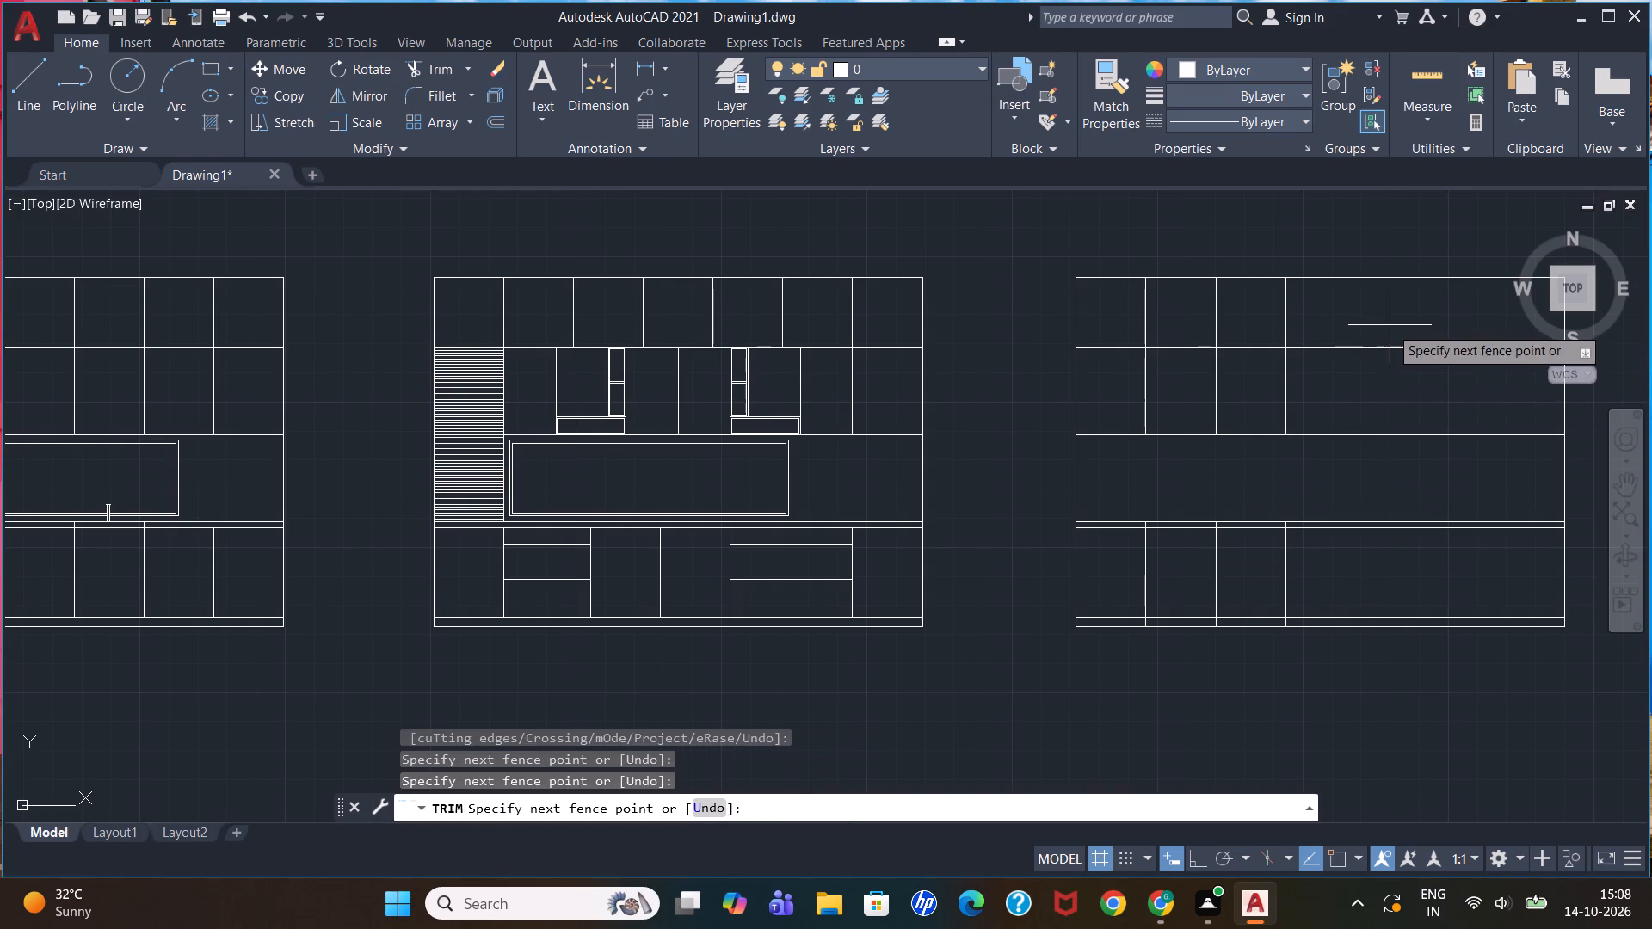
left_click(1365, 563)
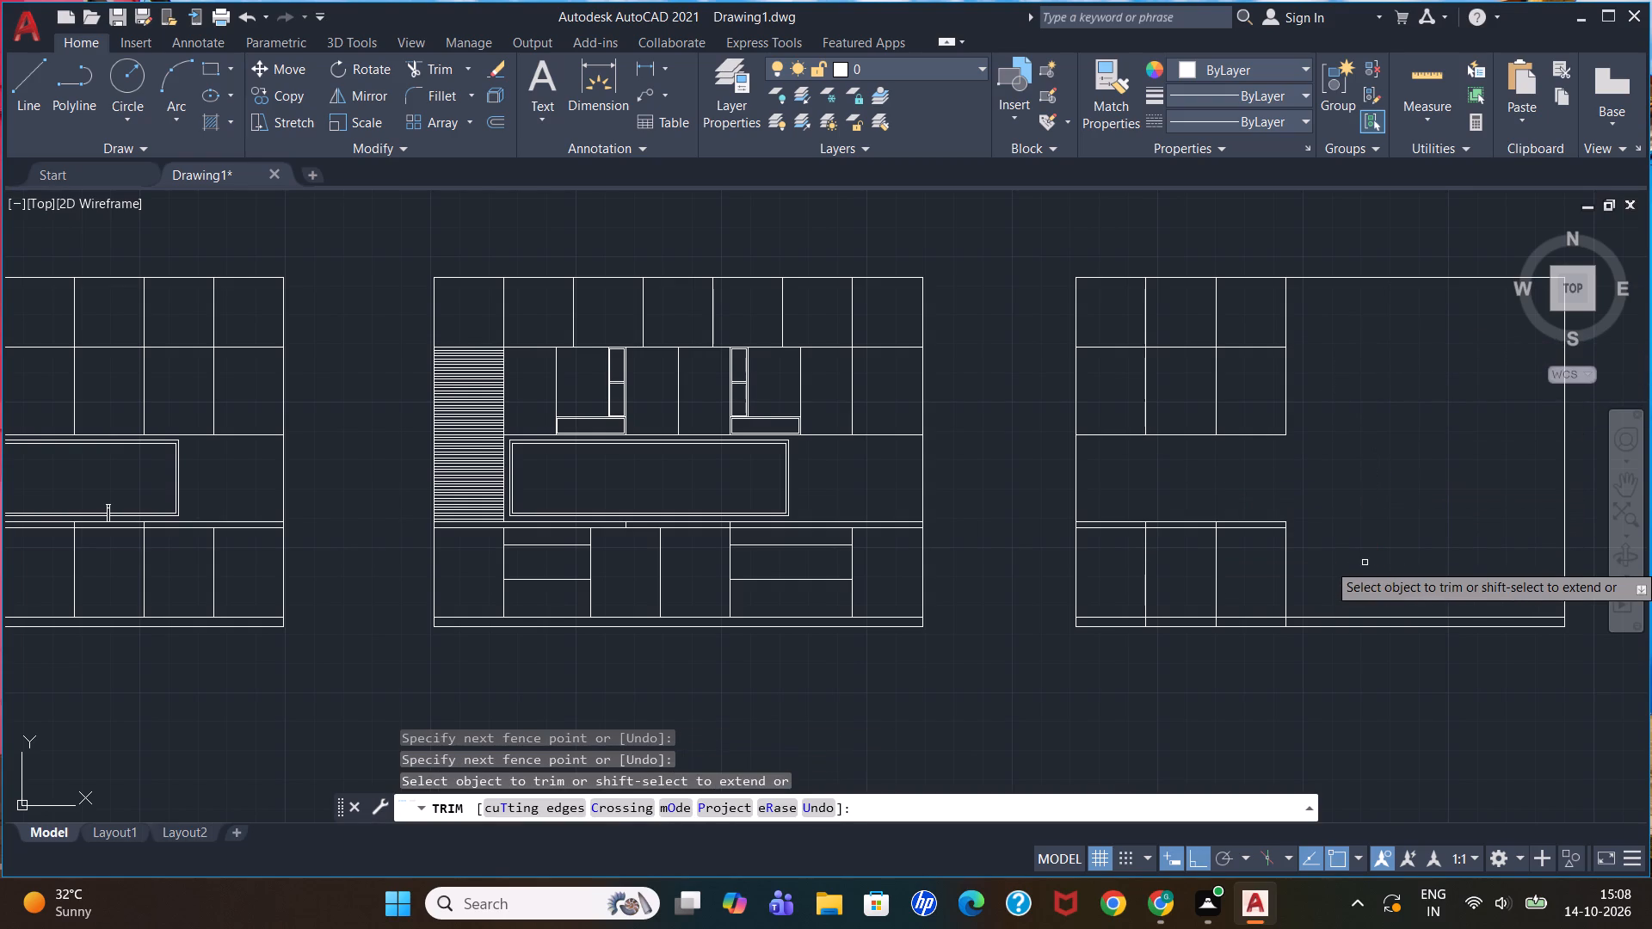
key("Escape")
key("Escape")
key("Escape")
key("Escape")
key("Escape")
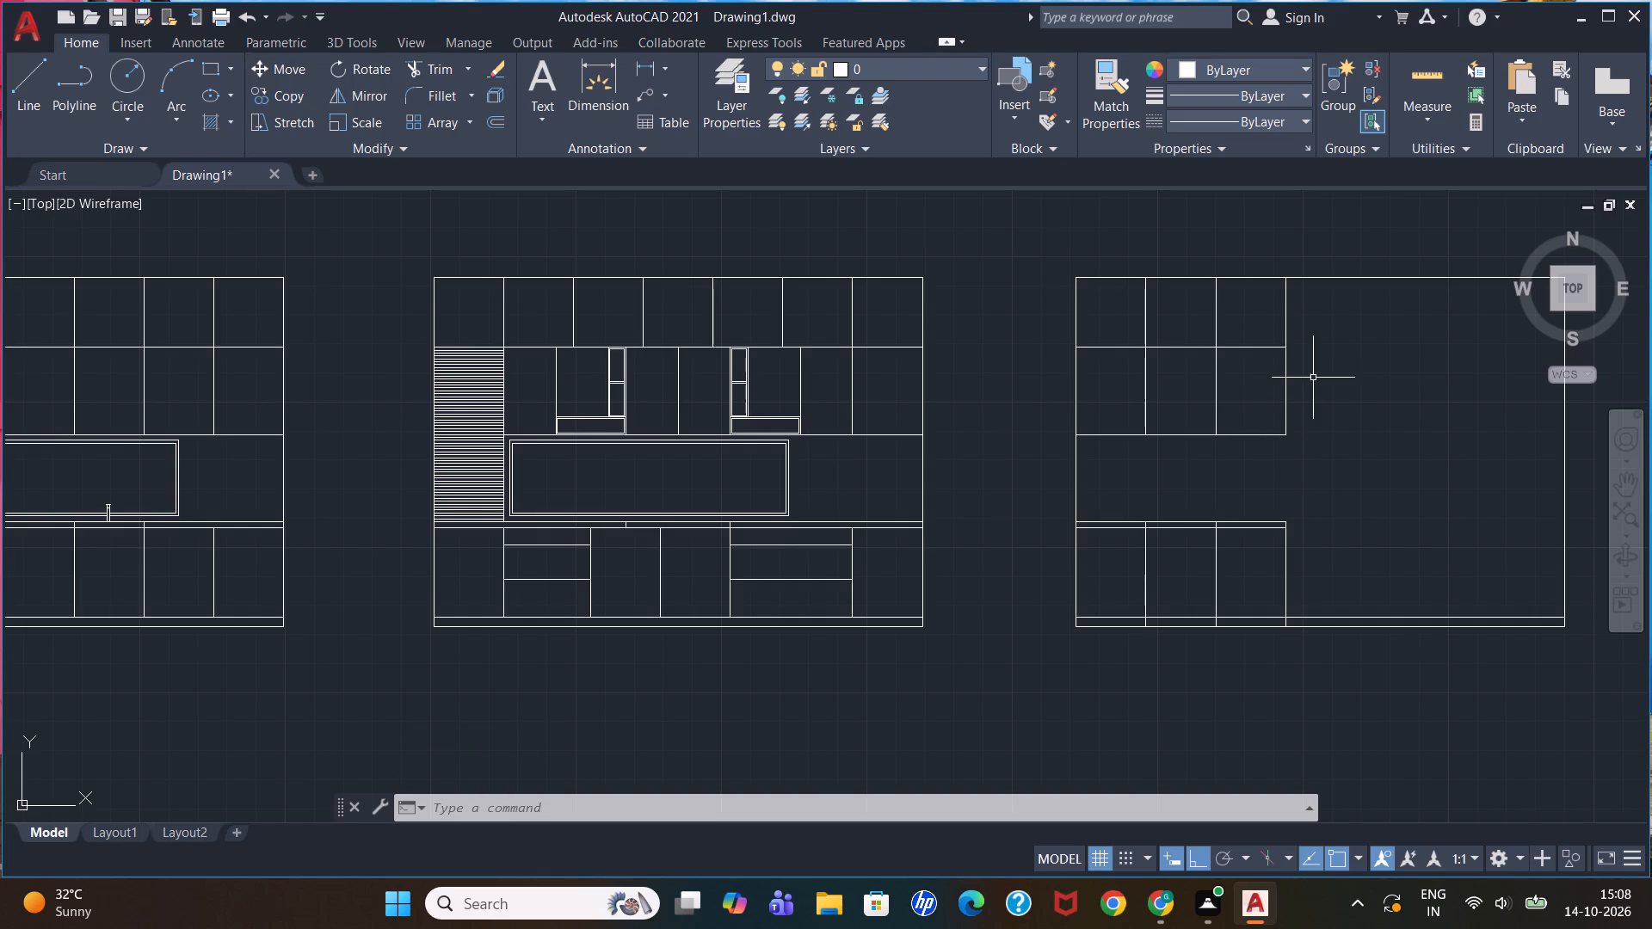
Draw a 7' high, 3' wide outline standing on the third elevation's skirting line, starting with a 3" segment right of the base cabinets.
scroll(1312, 373, "up", 1)
key("l")
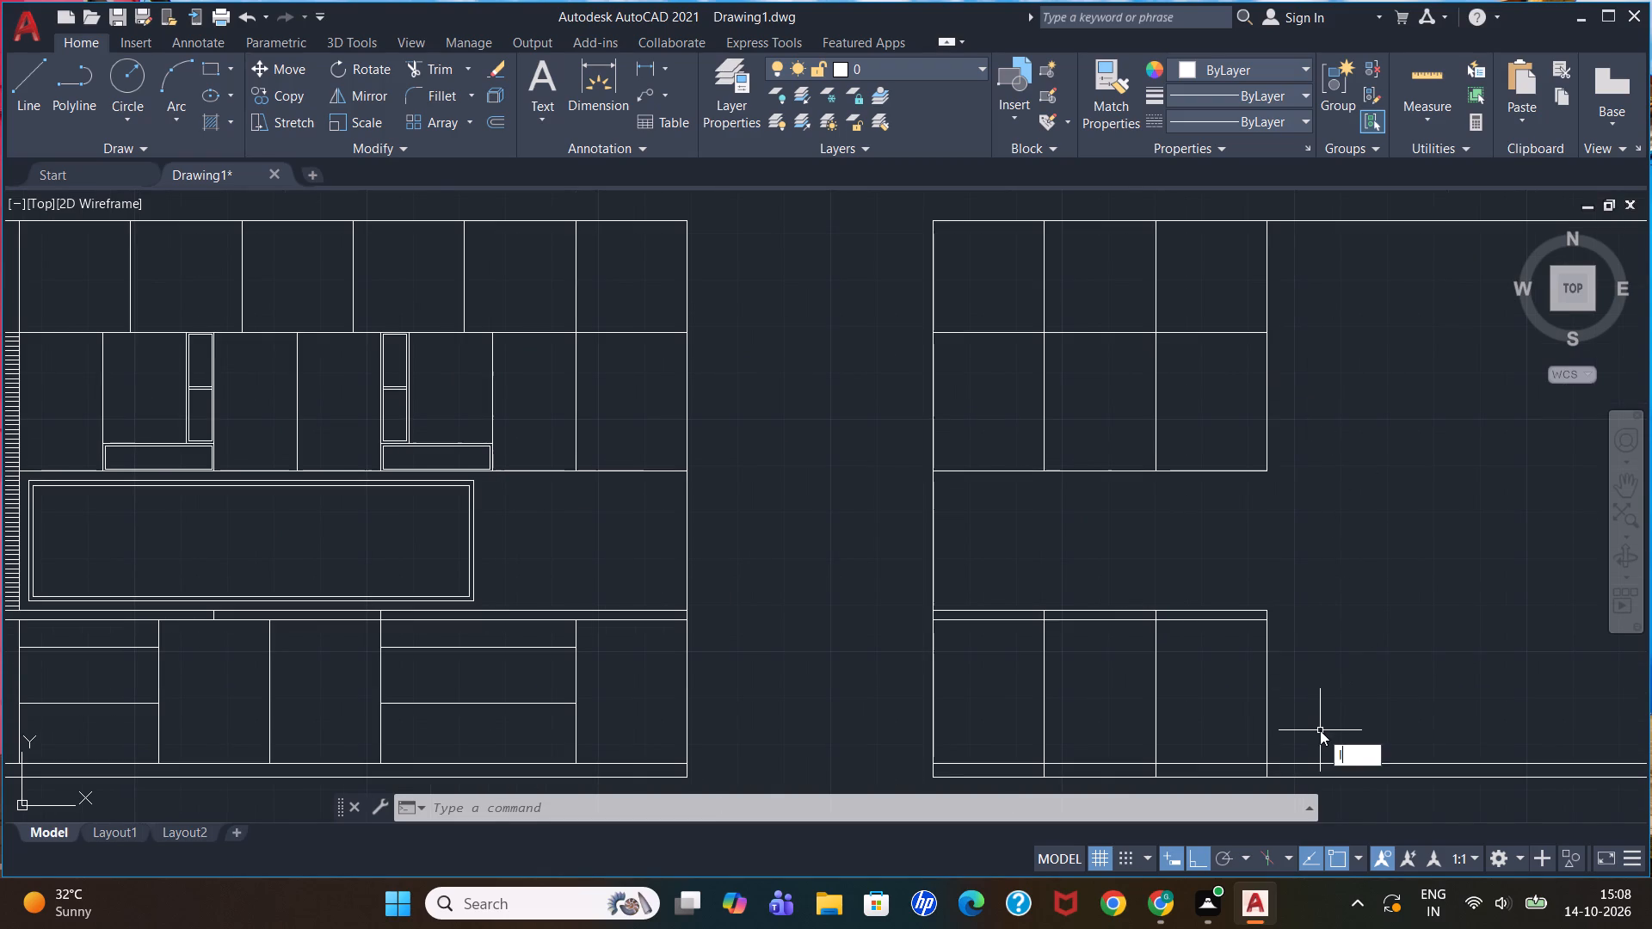
key("Return")
scroll(1320, 730, "down", 1)
scroll(1288, 765, "up", 2)
left_click(1283, 726)
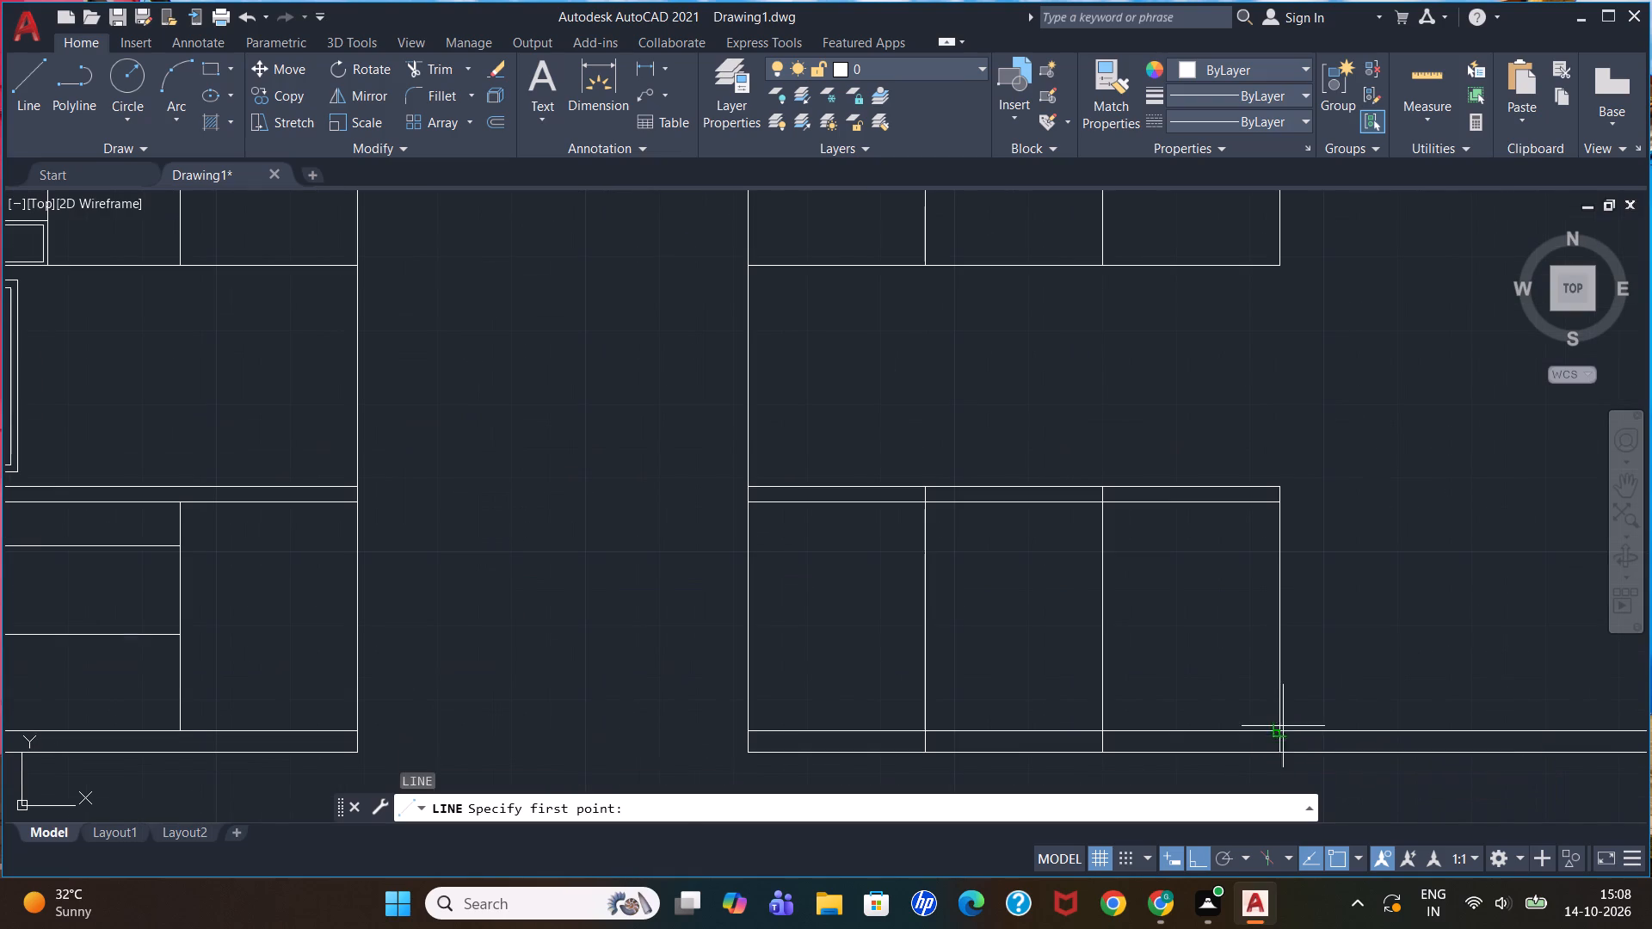
type("3\"")
key("Return")
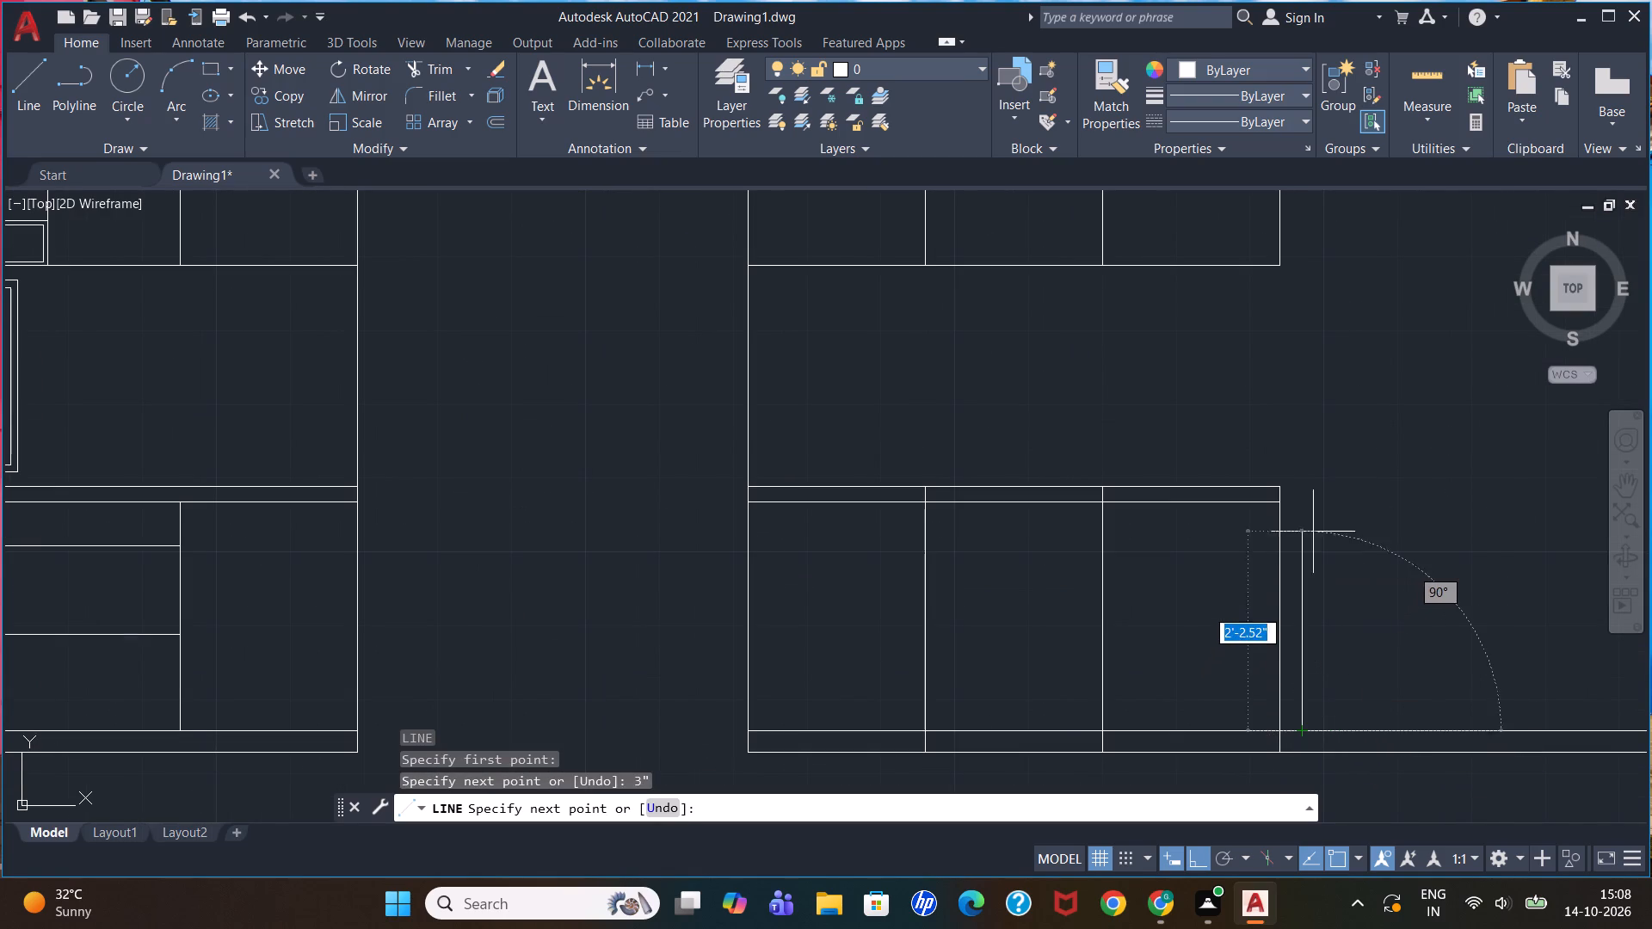
type("7'")
key("Return")
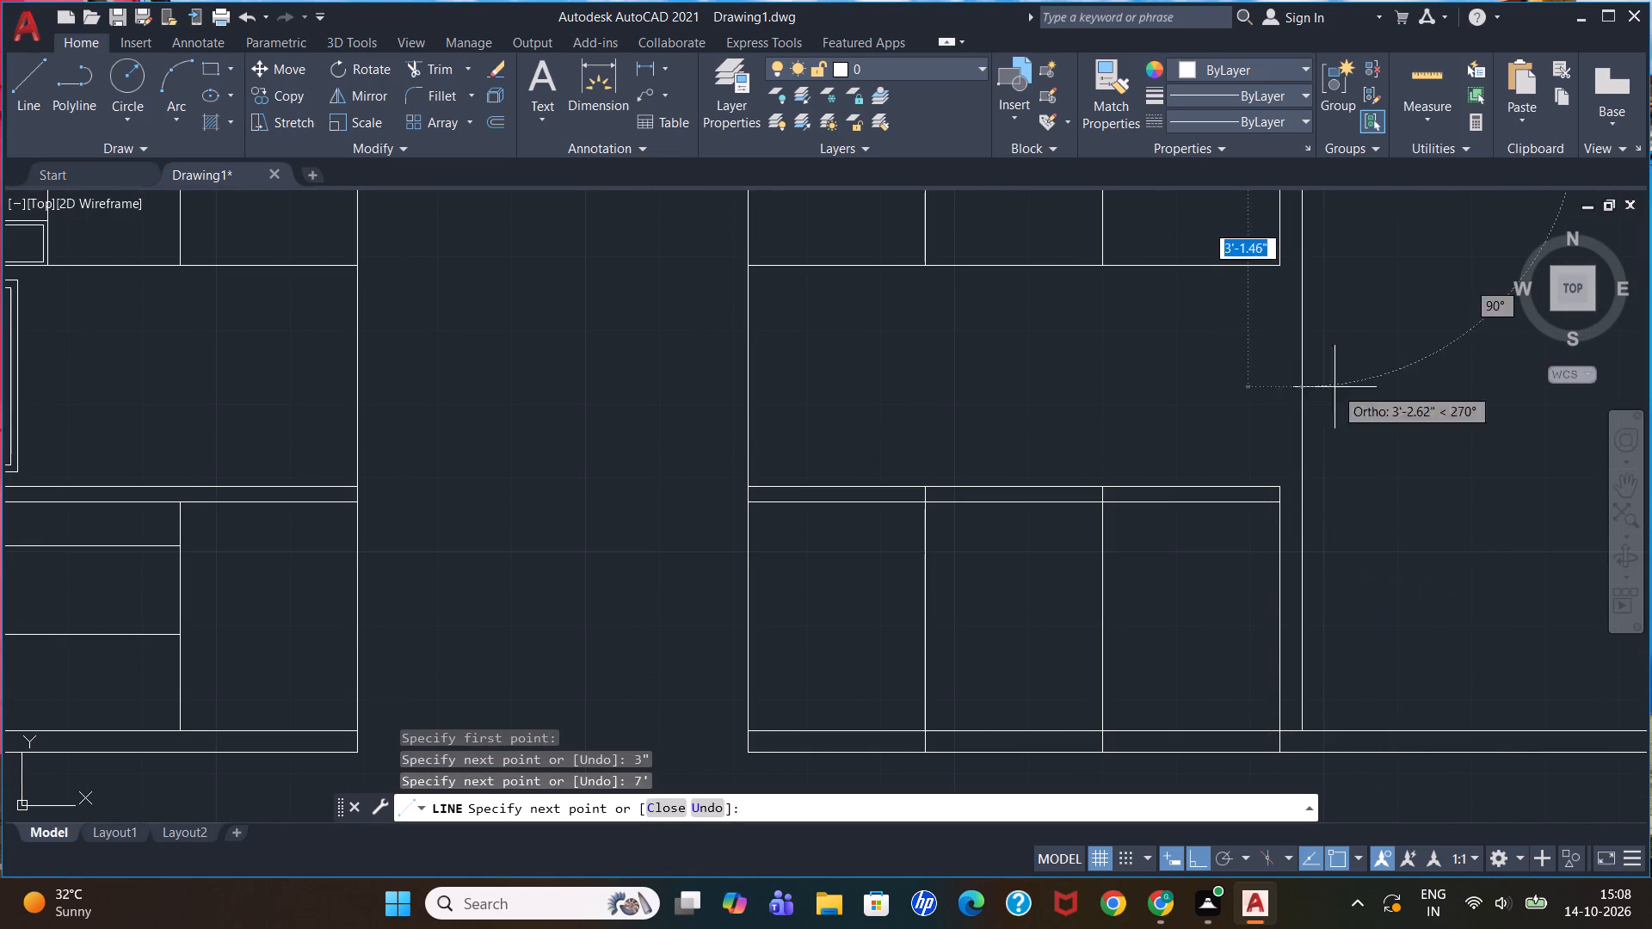
scroll(1365, 406, "down", 3)
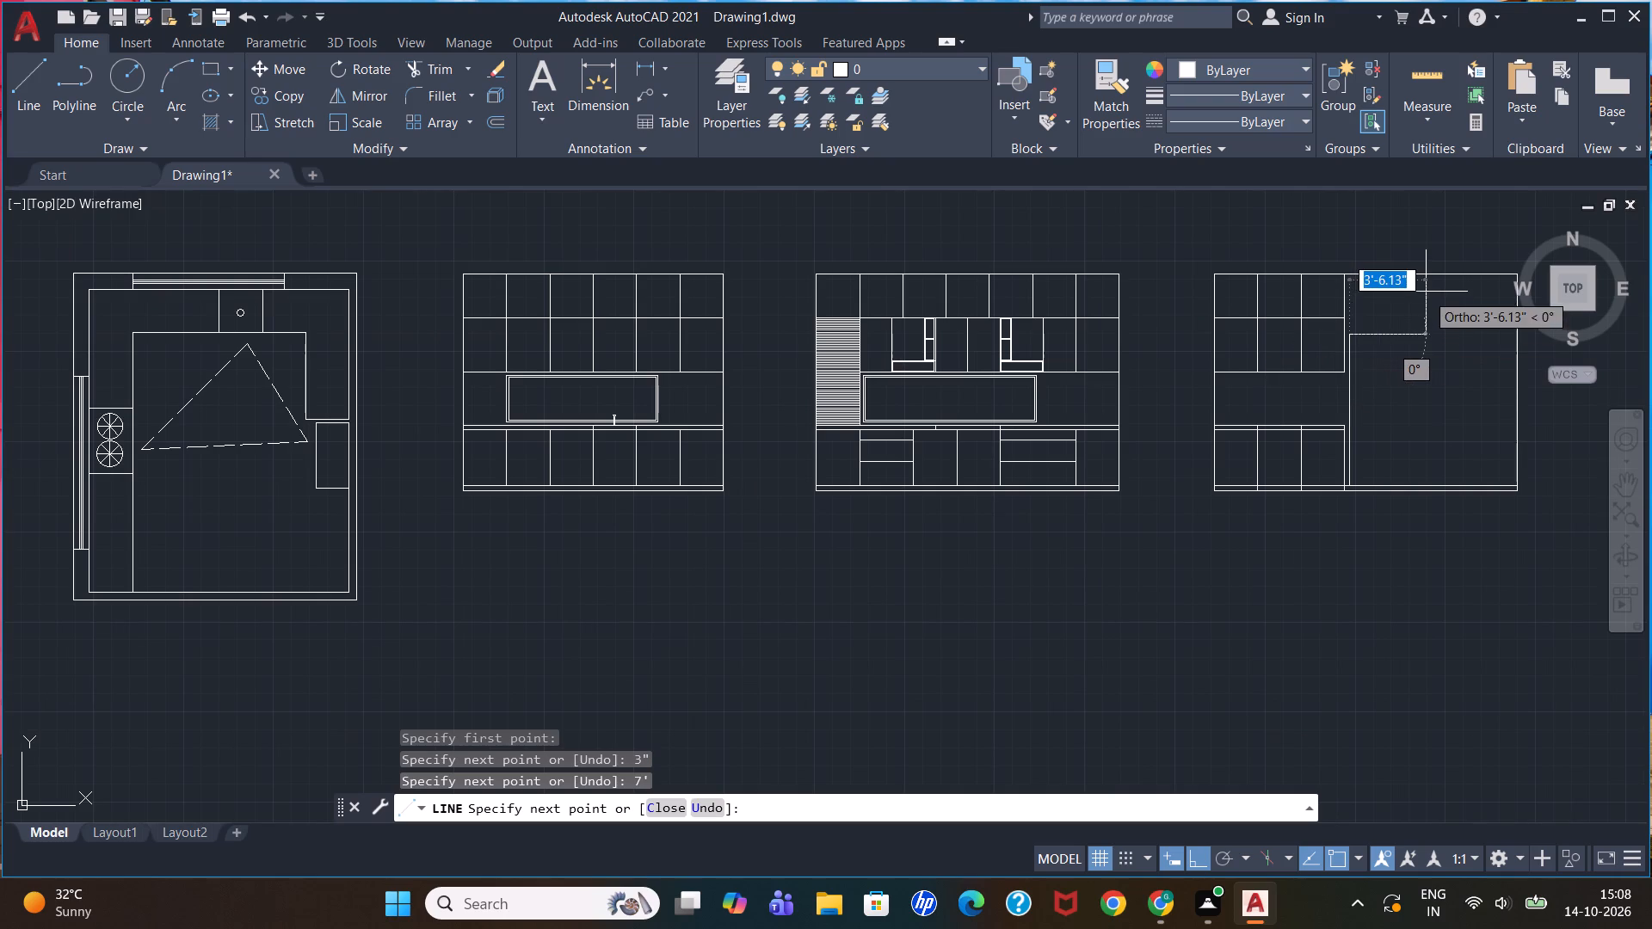
type("3'")
key("Return")
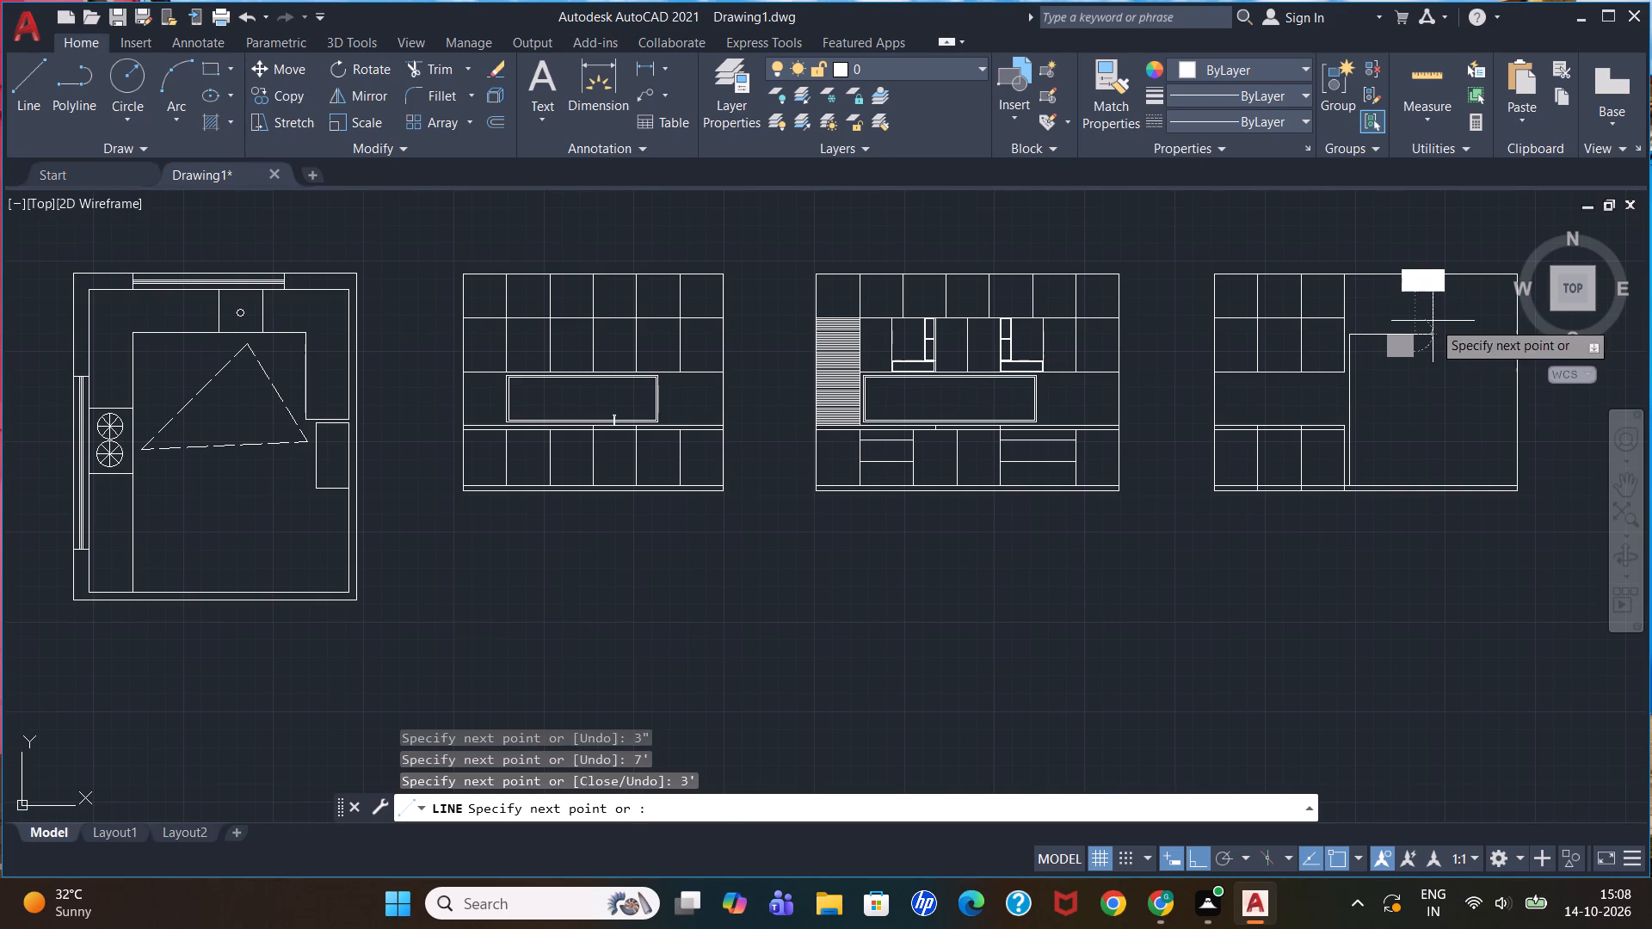
scroll(1409, 484, "up", 2)
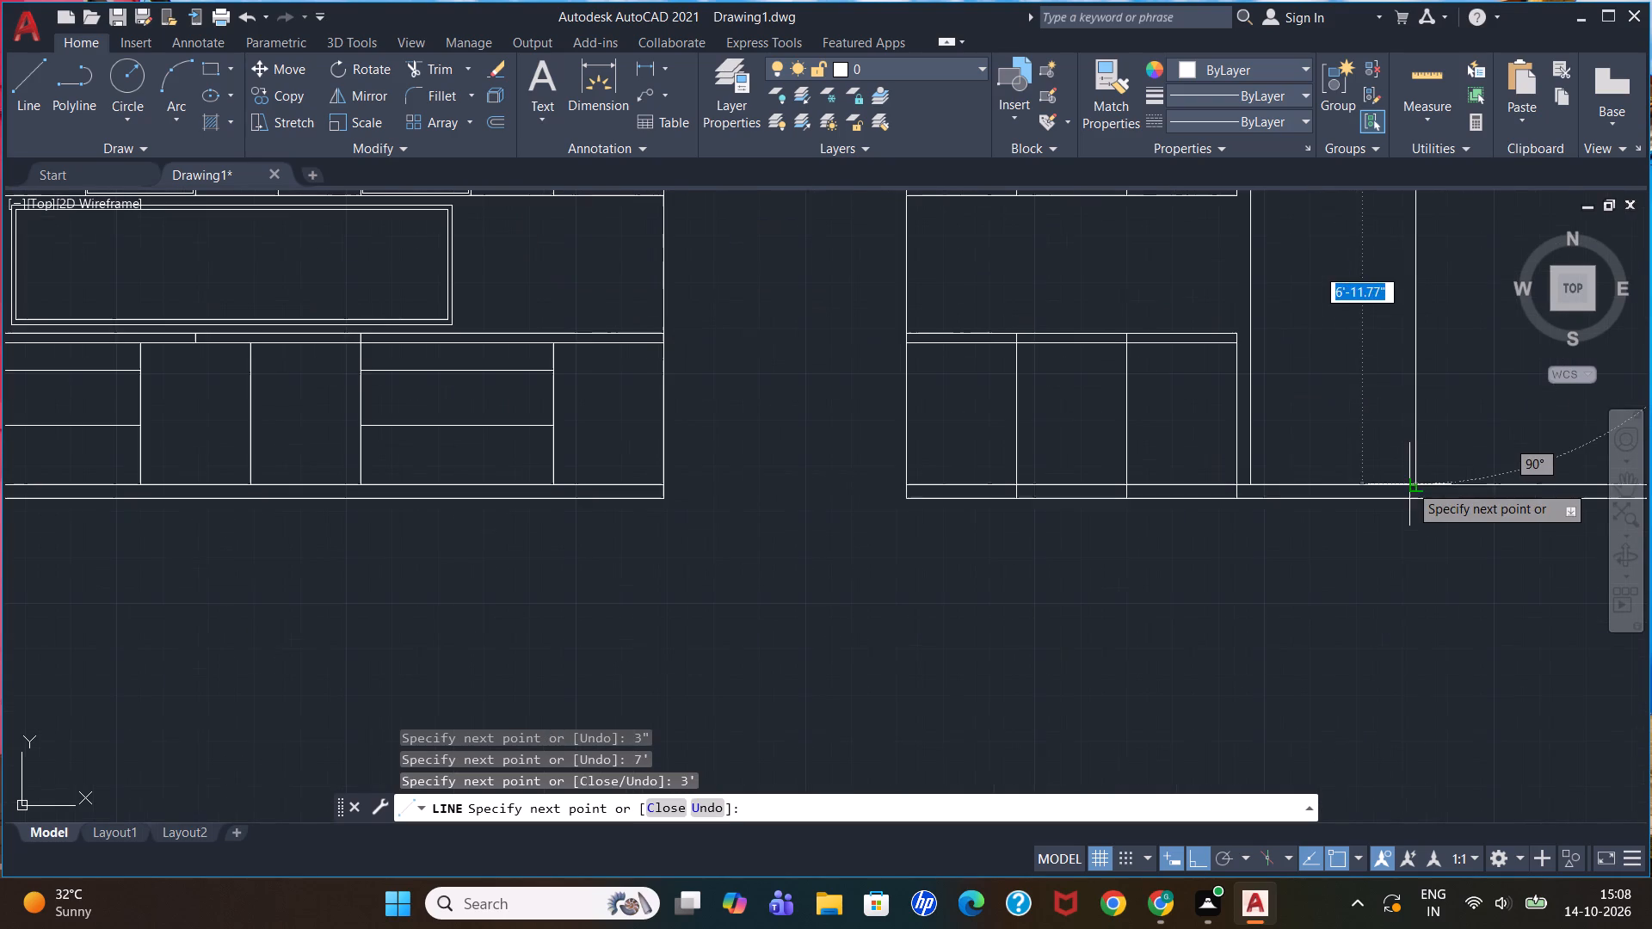
left_click(1414, 489)
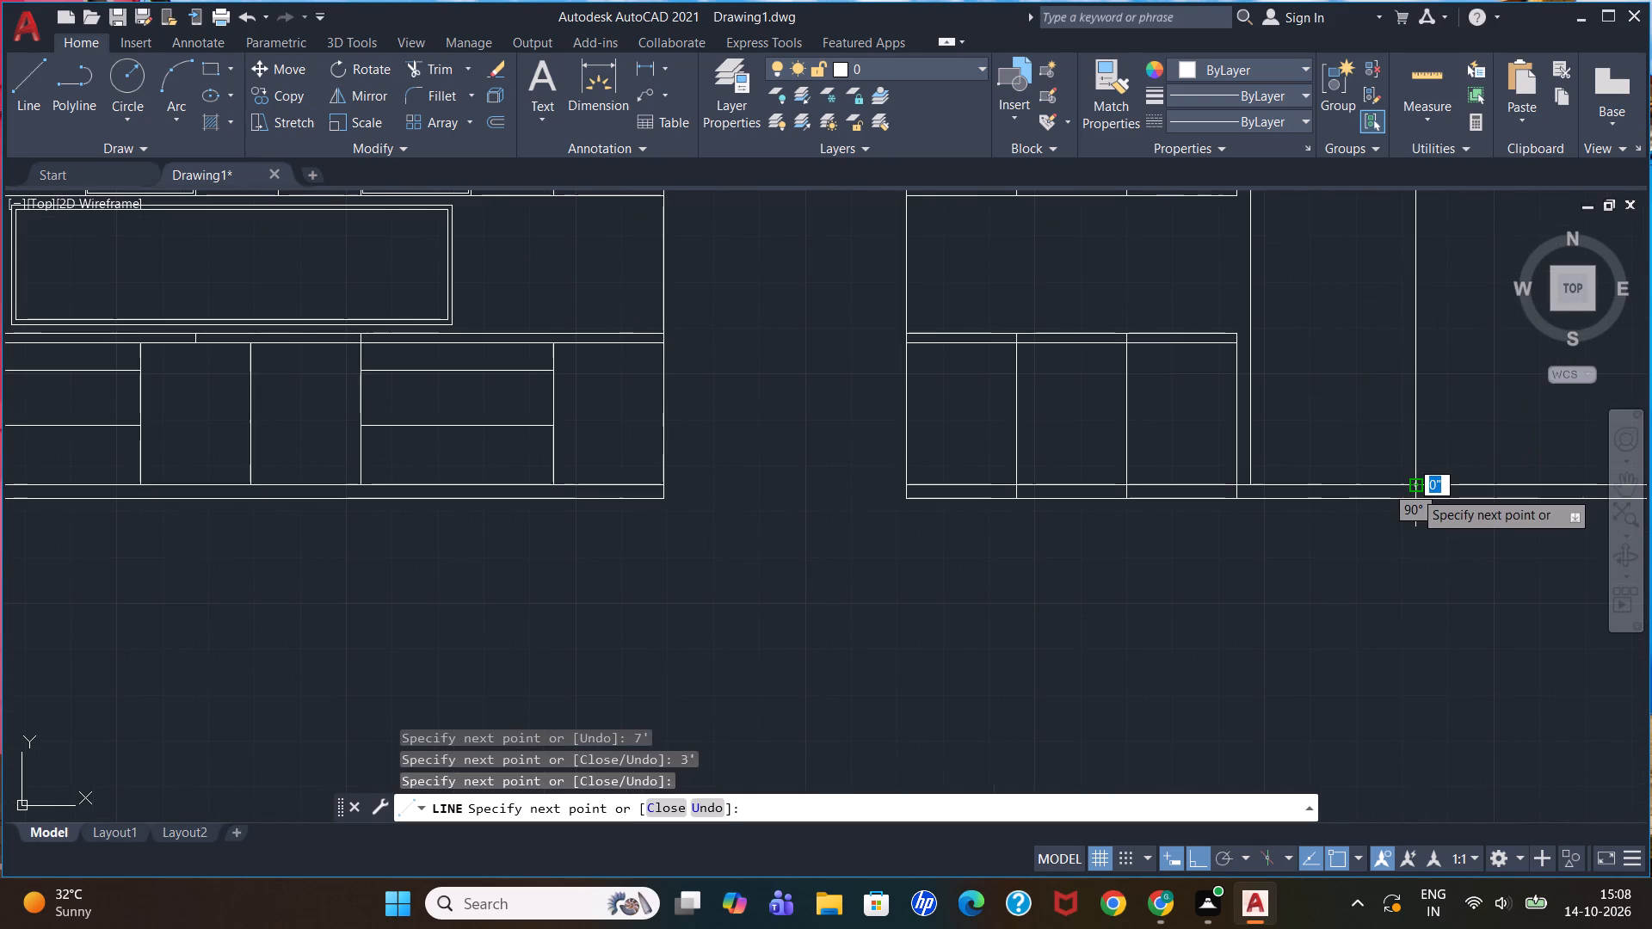
key("Escape")
Delete the top and right-hand lines of the tall outline beside the third elevation's cabinets.
scroll(1414, 275, "down", 3)
scroll(1448, 222, "up", 2)
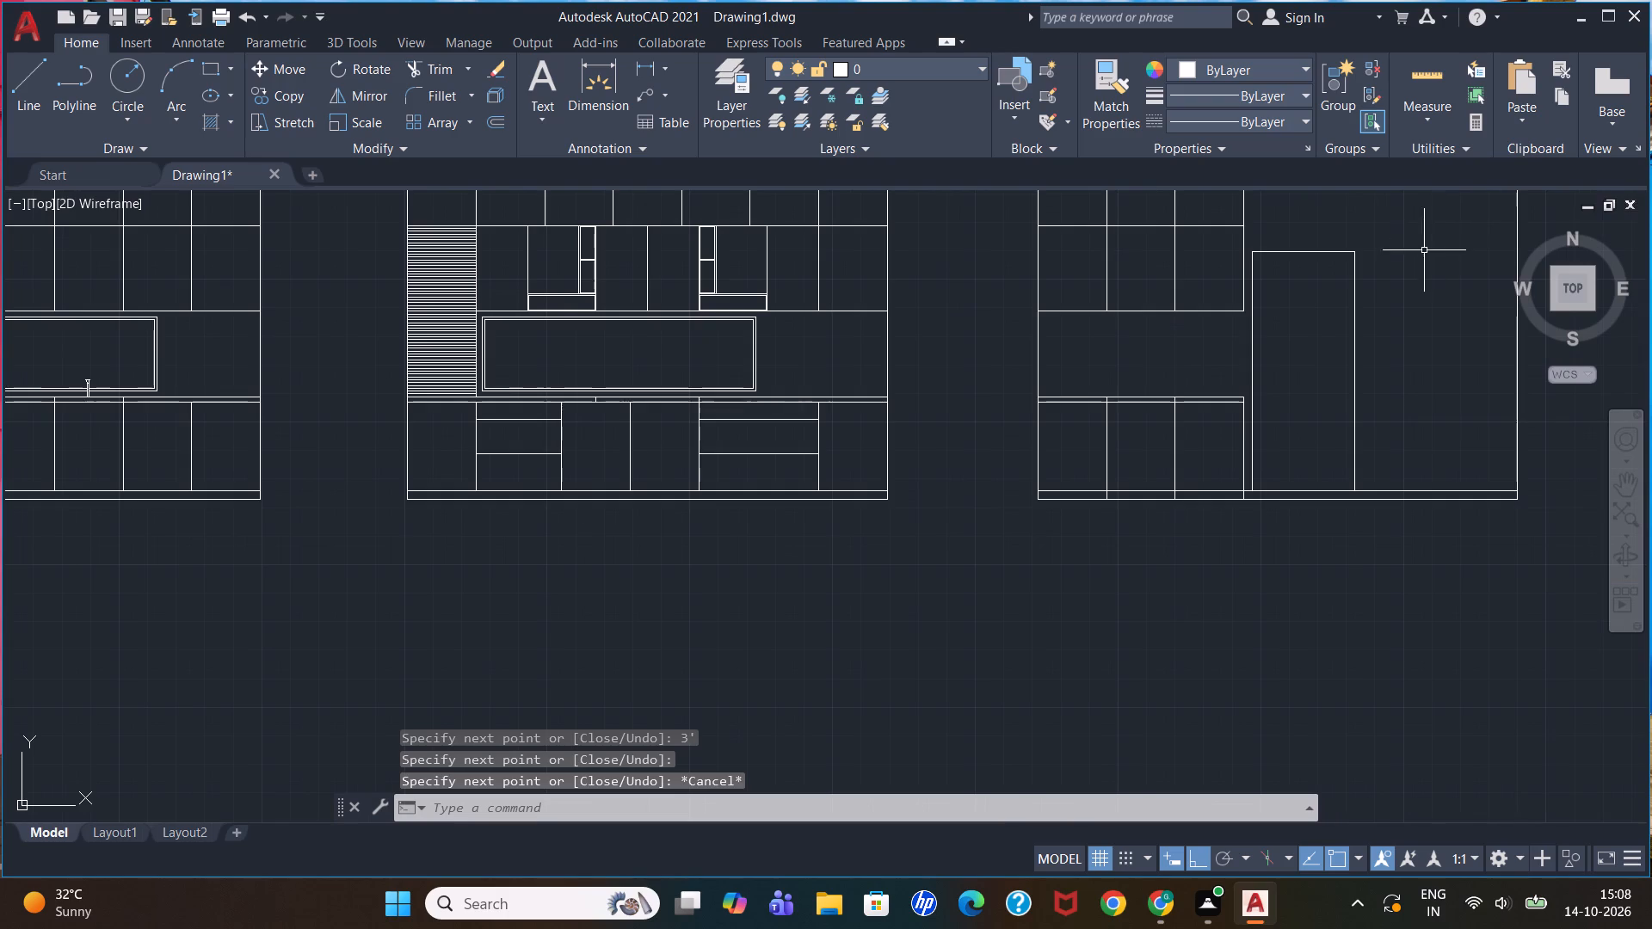
scroll(1387, 267, "up", 2)
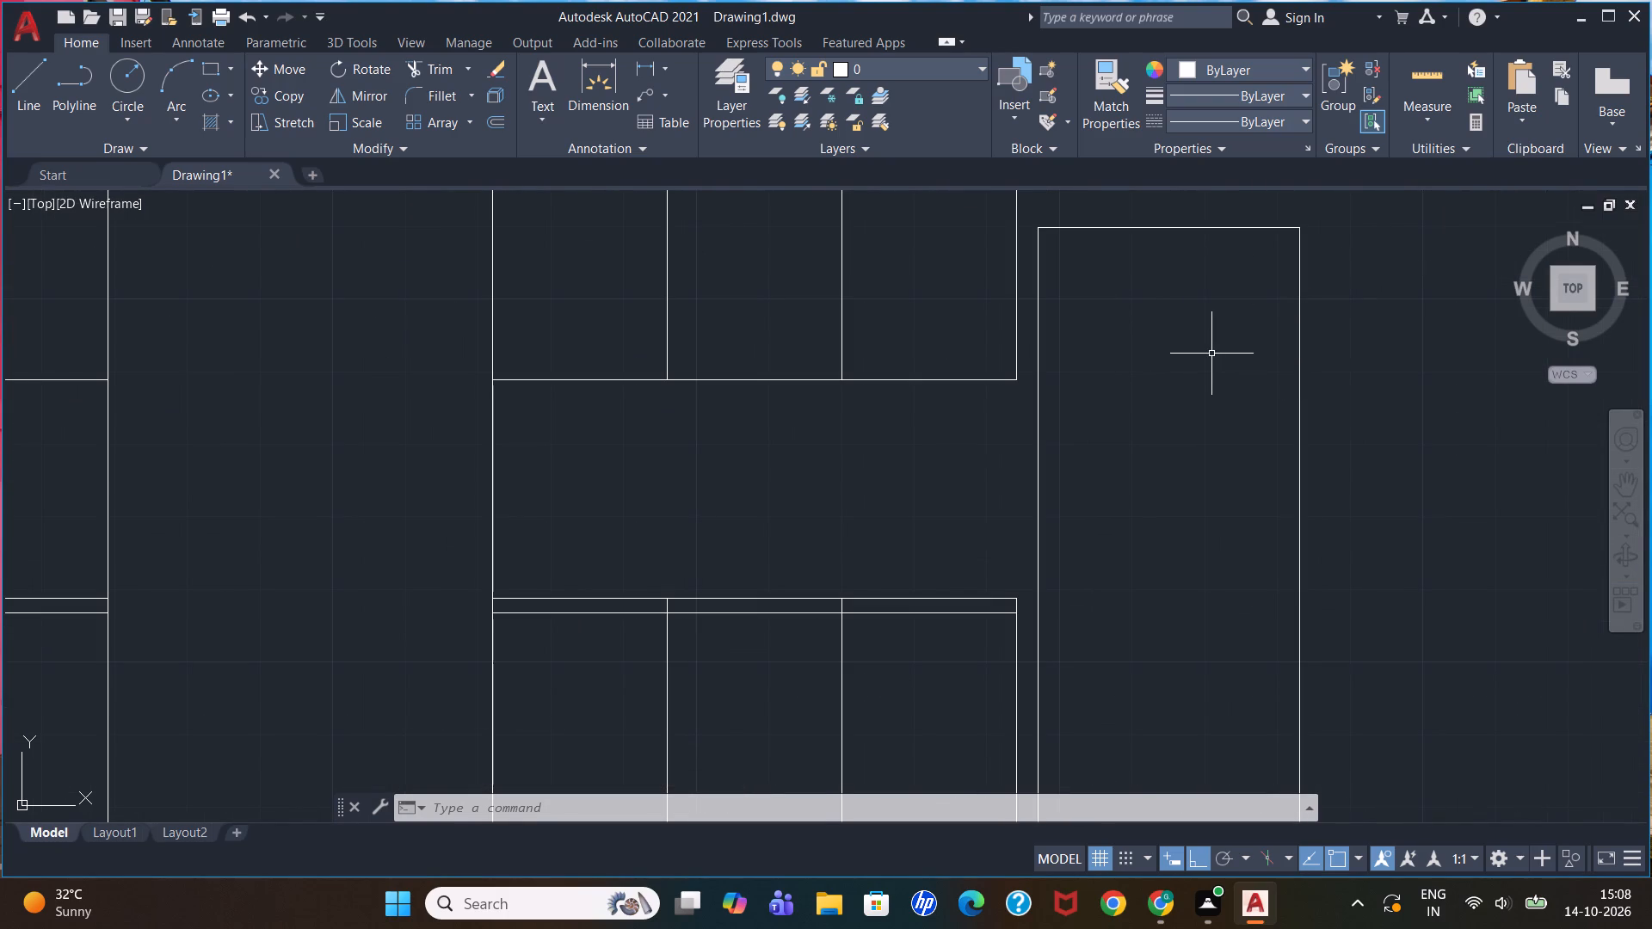
left_click(1298, 378)
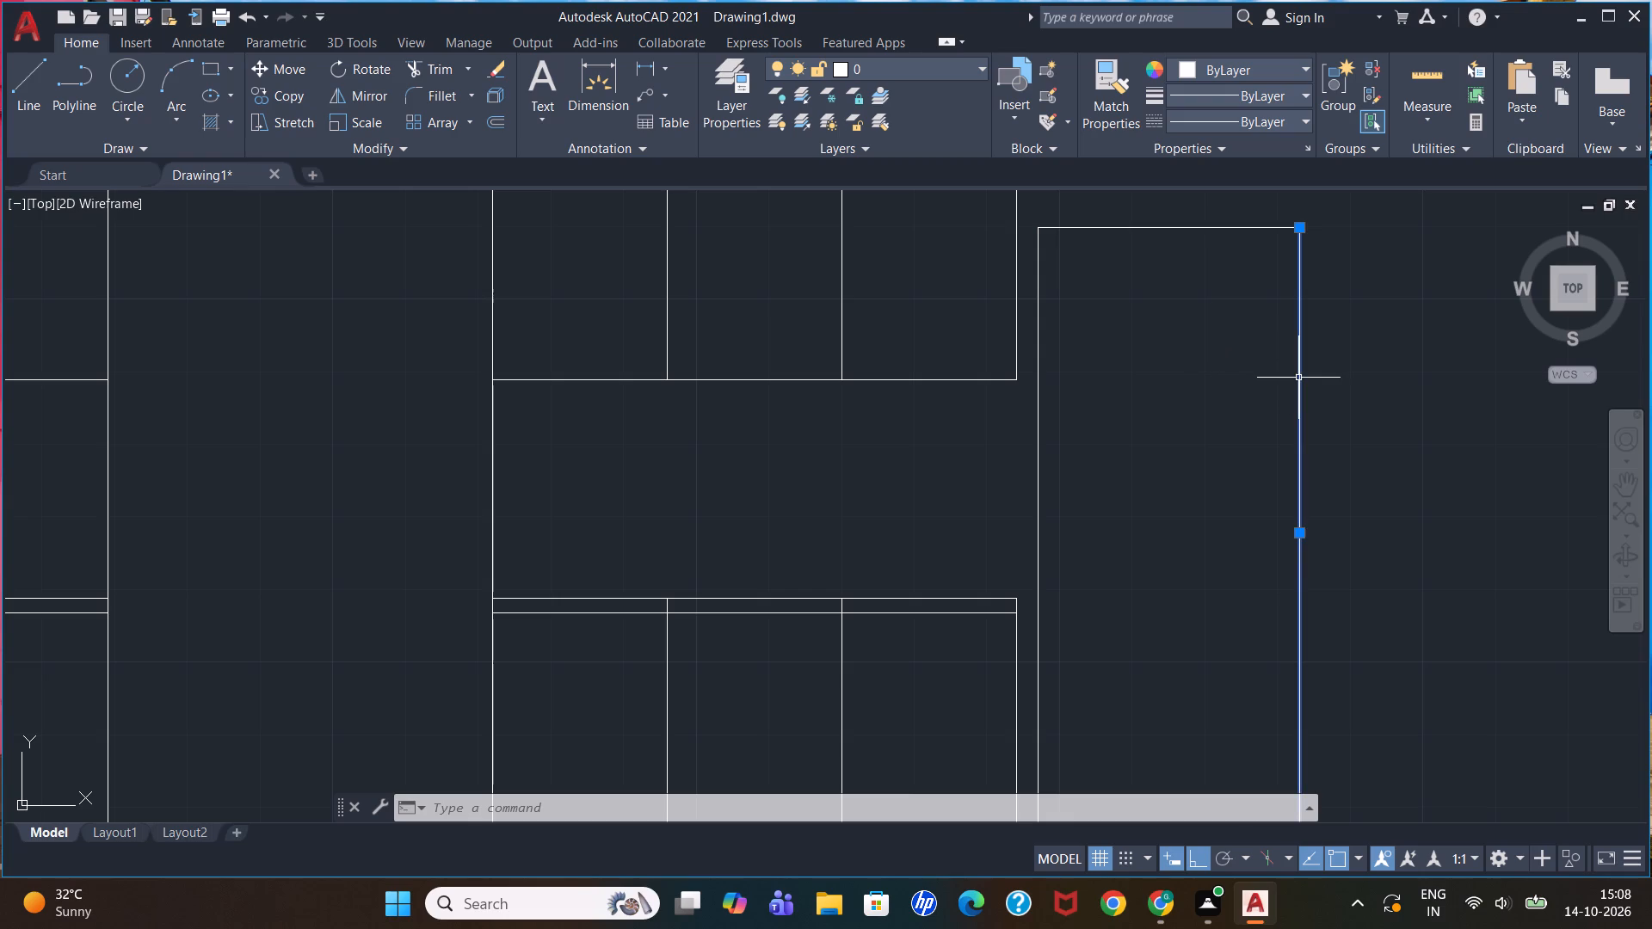
left_click(1244, 227)
key("Delete")
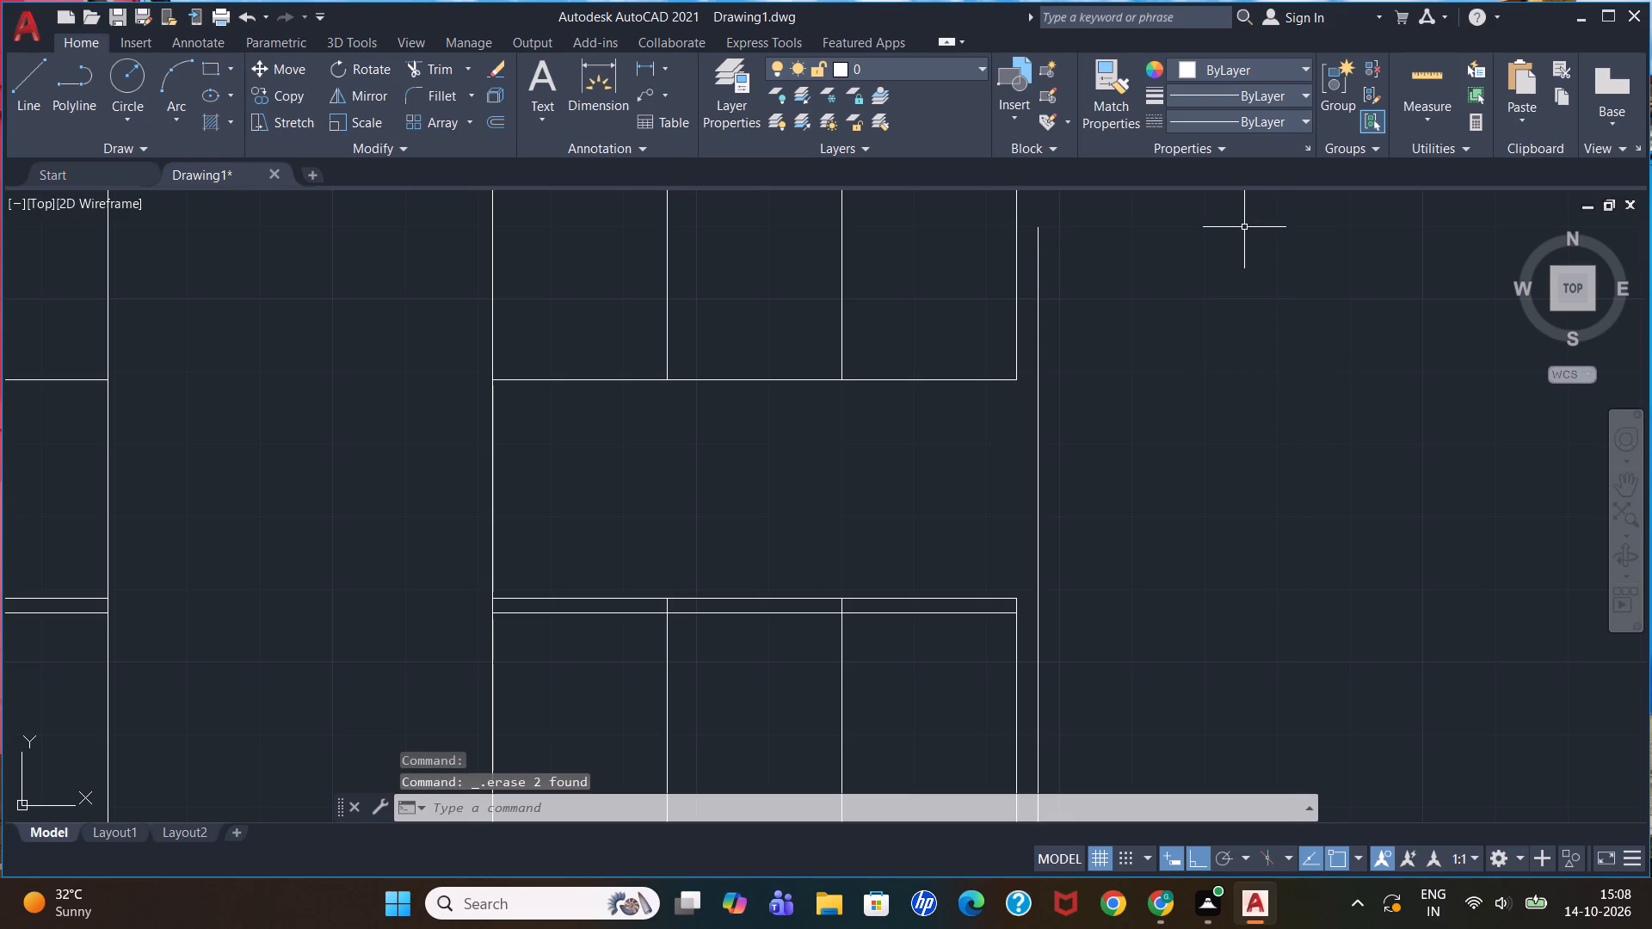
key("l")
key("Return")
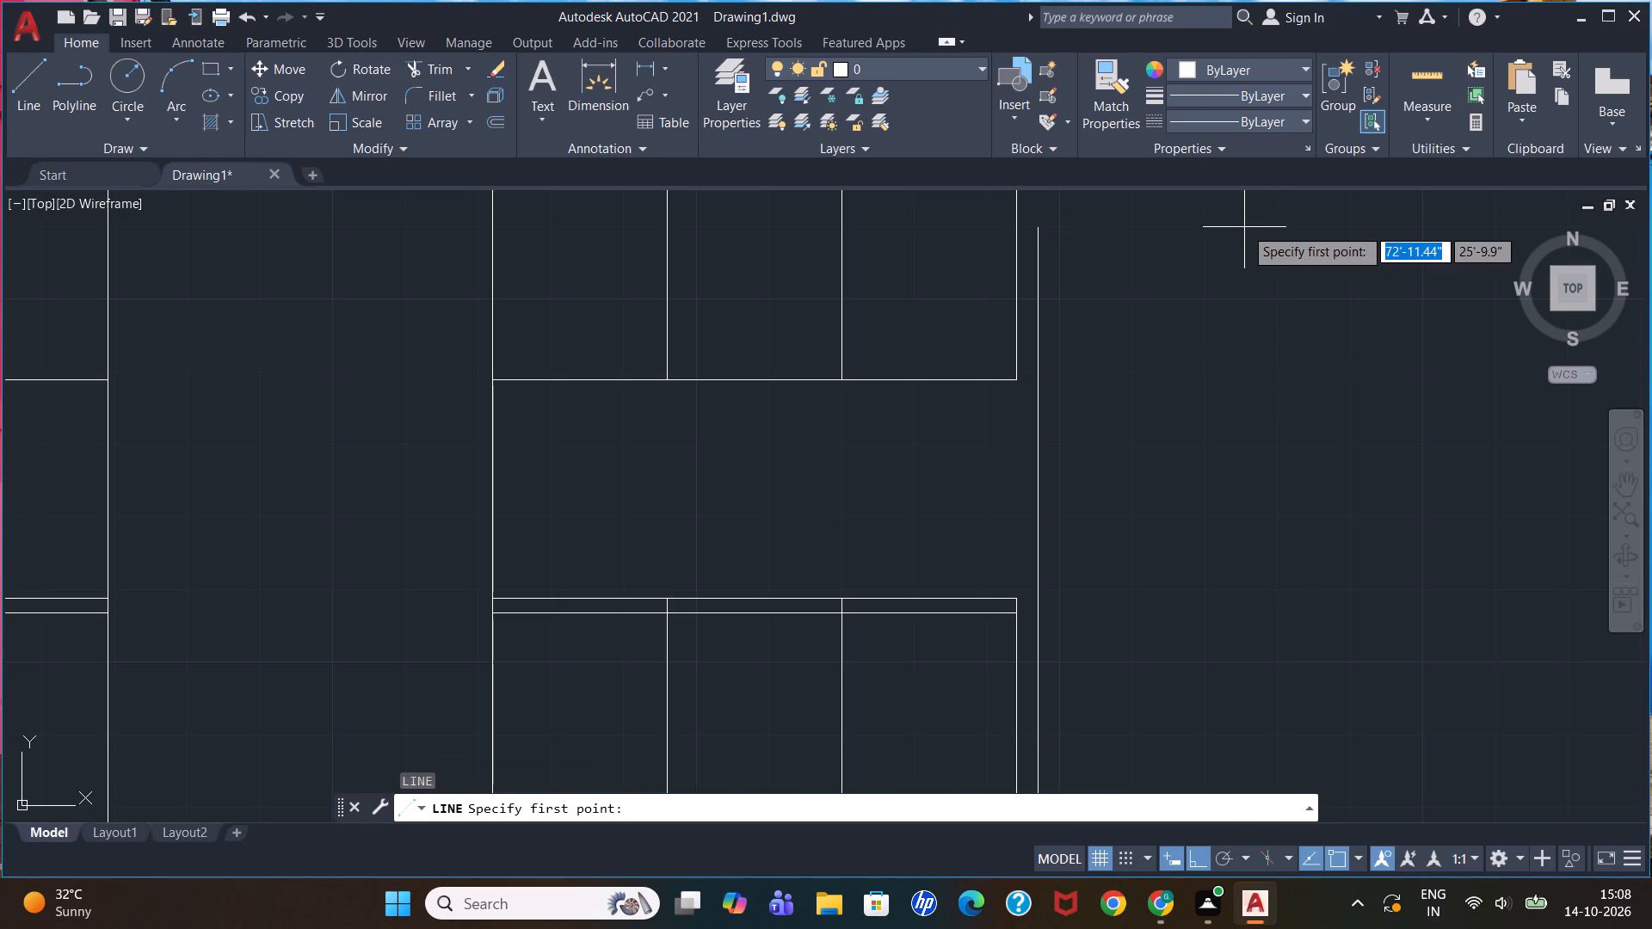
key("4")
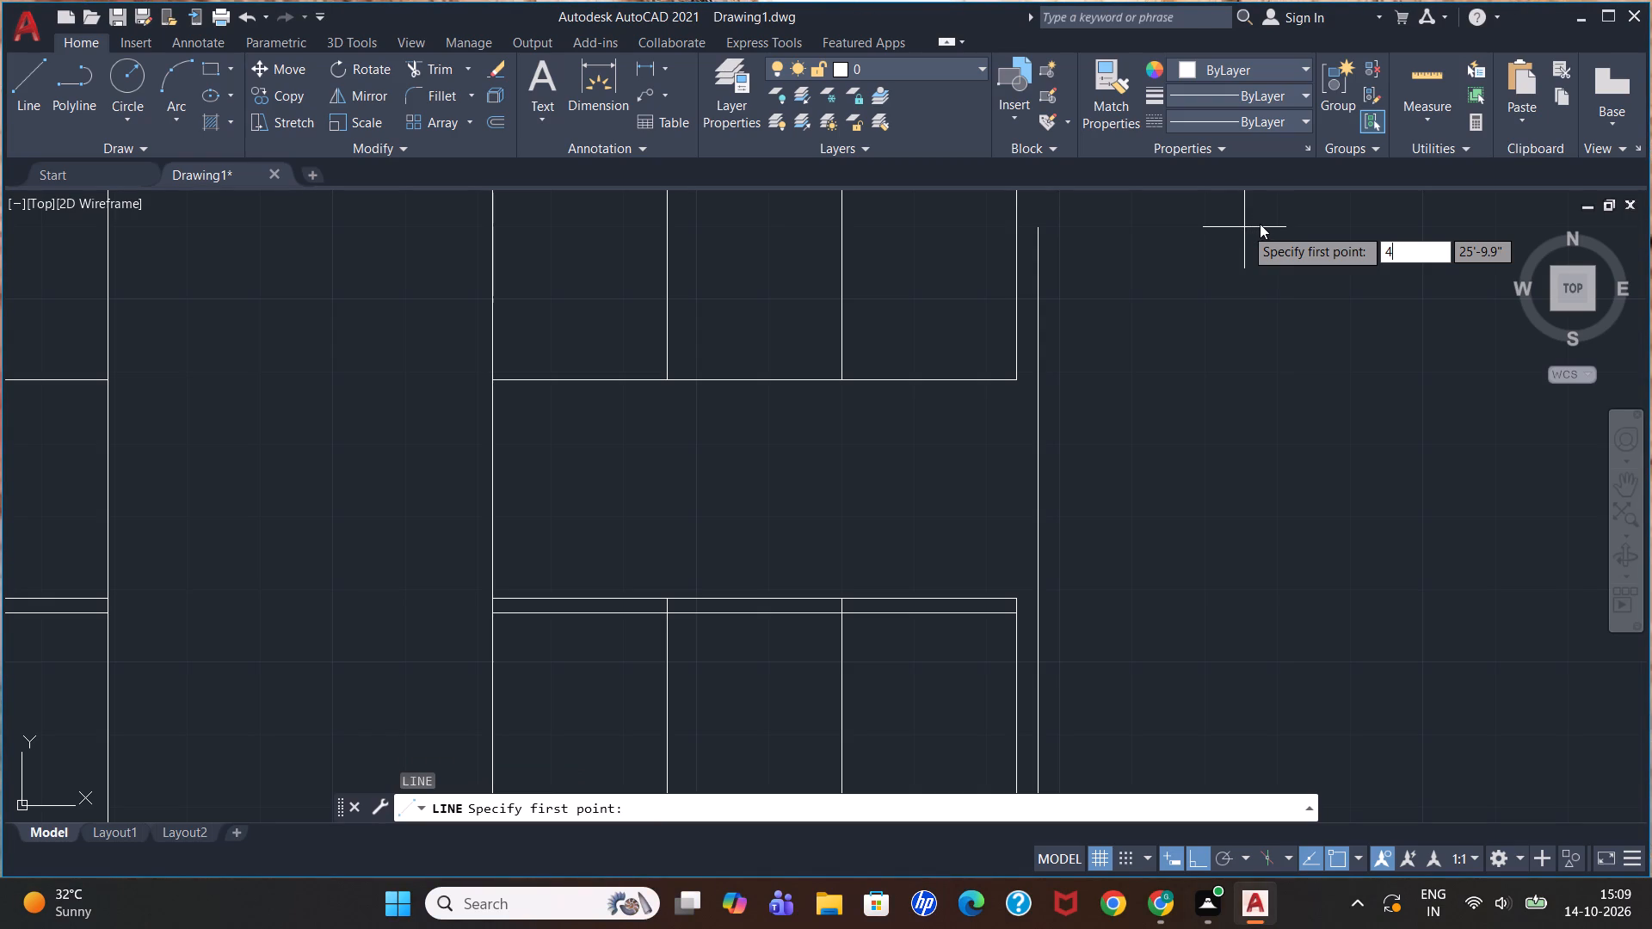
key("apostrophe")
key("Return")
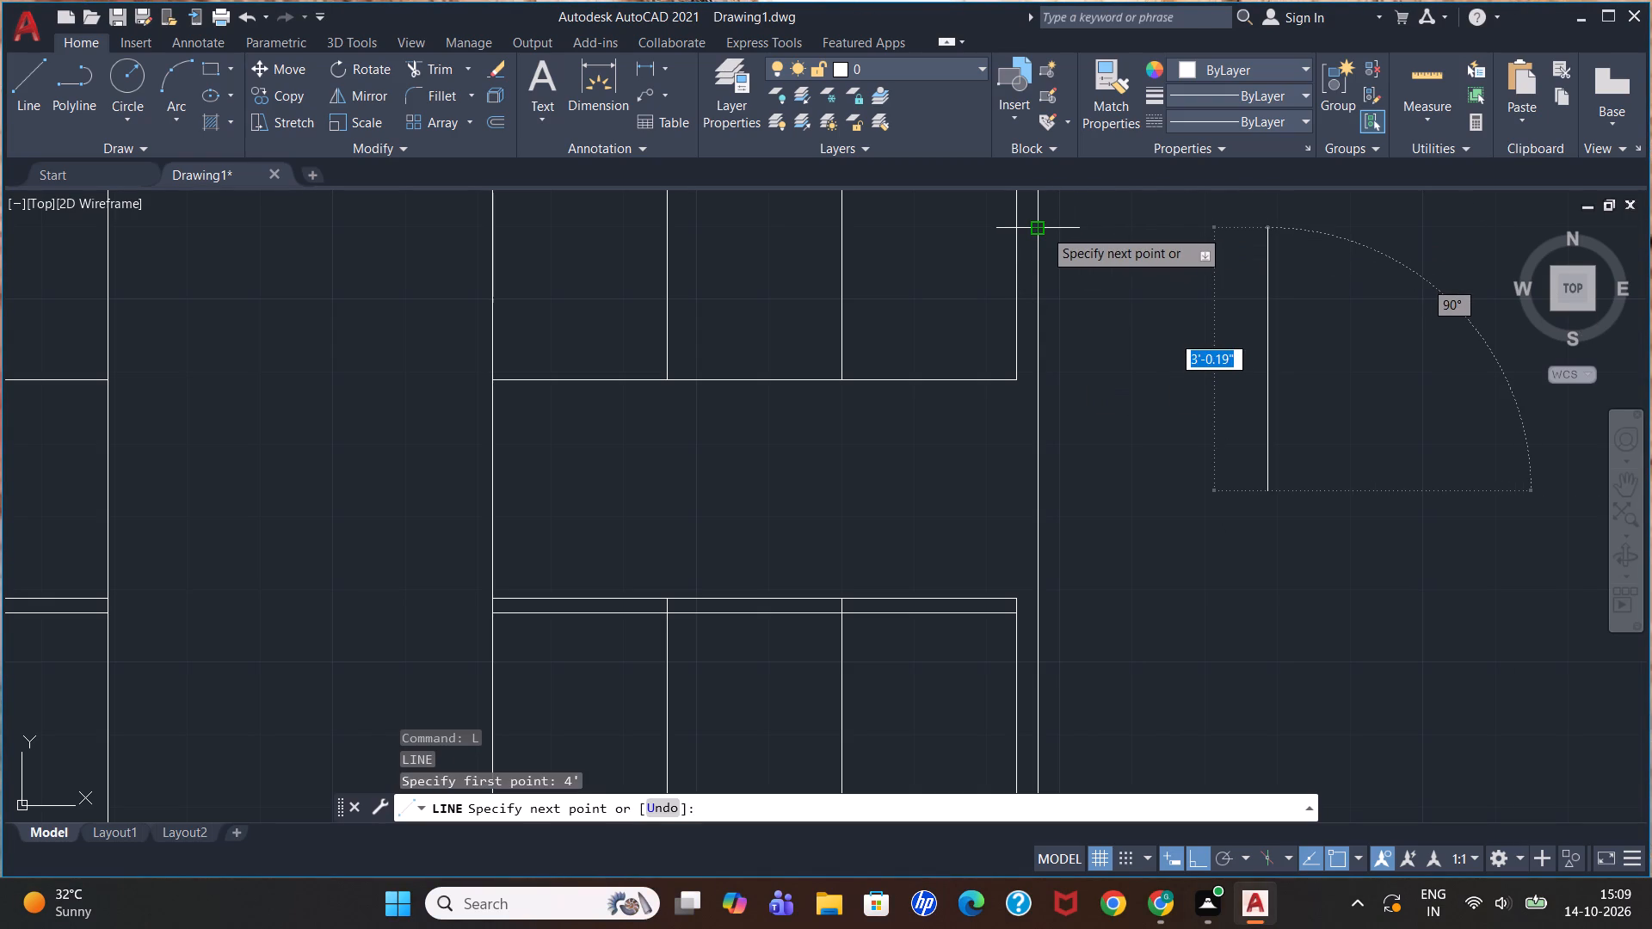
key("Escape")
Redraw the tall outline's top edge 4' long from the remaining vertical's upper end, with its right side running down to the skirting line.
key("l")
key("Return")
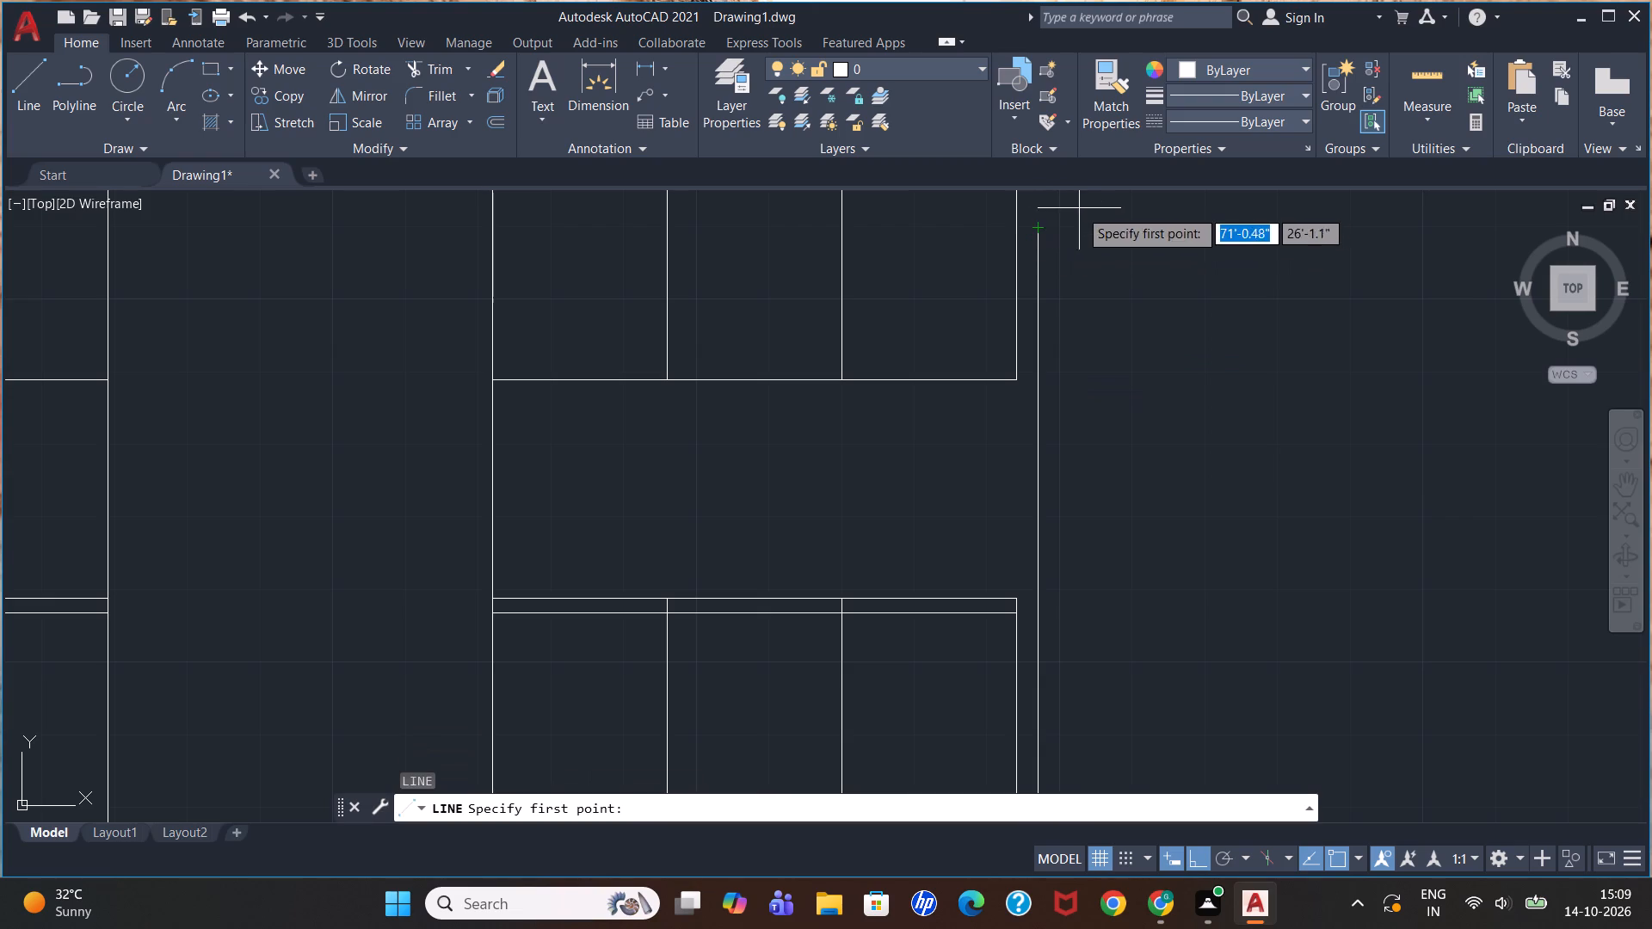
left_click(1045, 231)
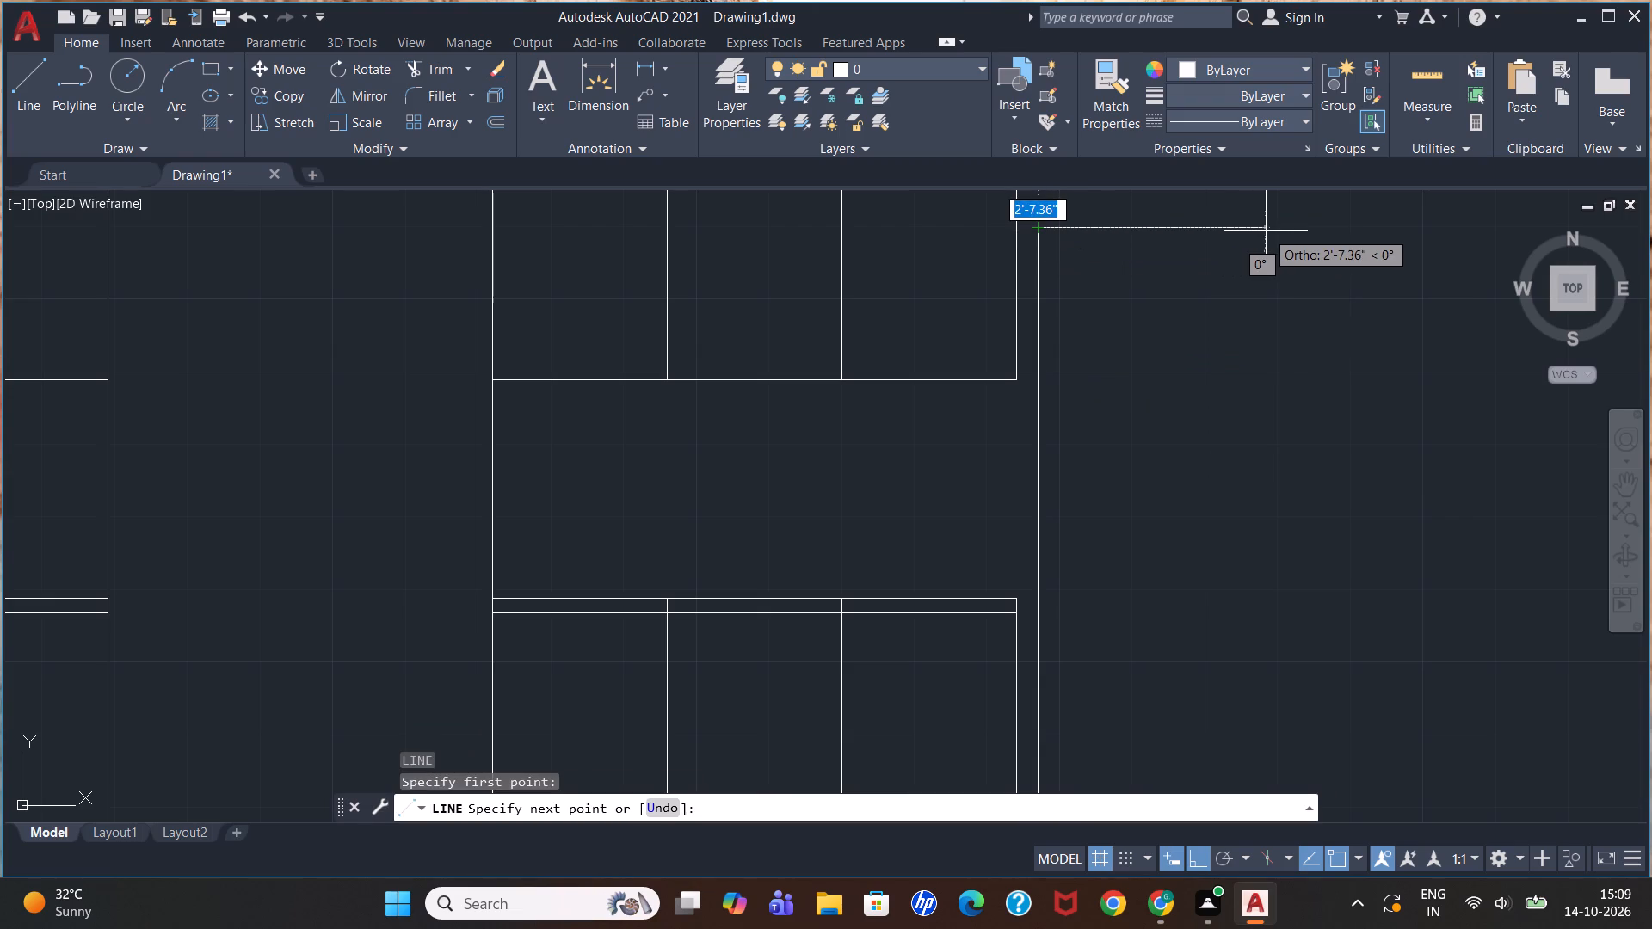
key("4")
key("apostrophe")
key("Return")
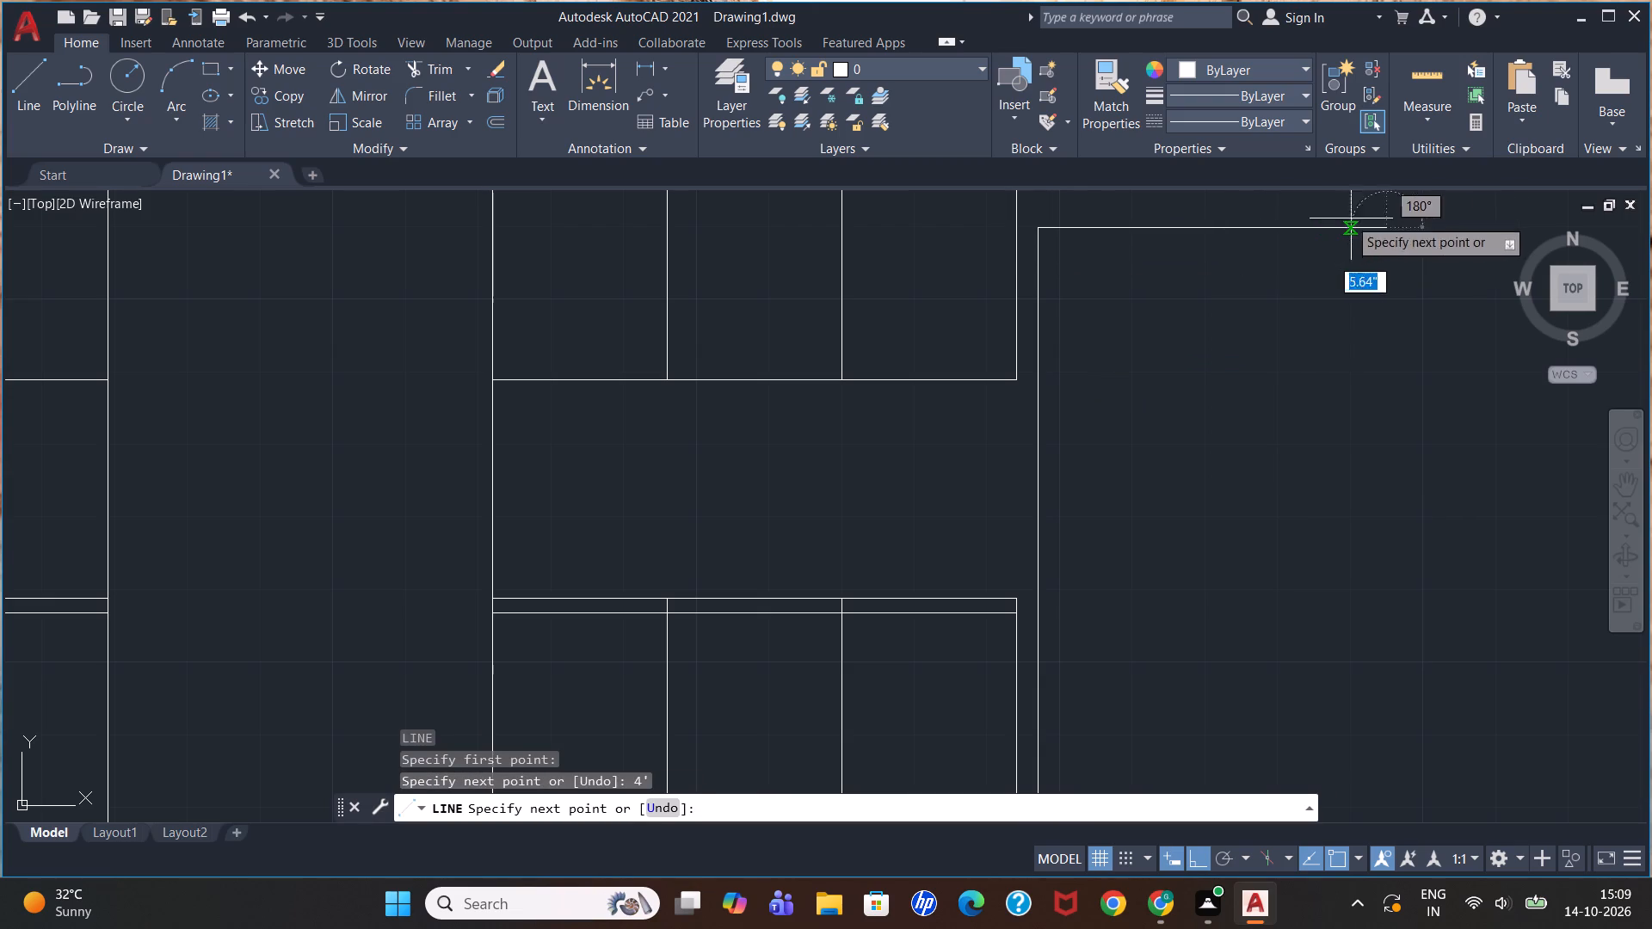
scroll(1360, 638, "down", 3)
scroll(1356, 681, "up", 2)
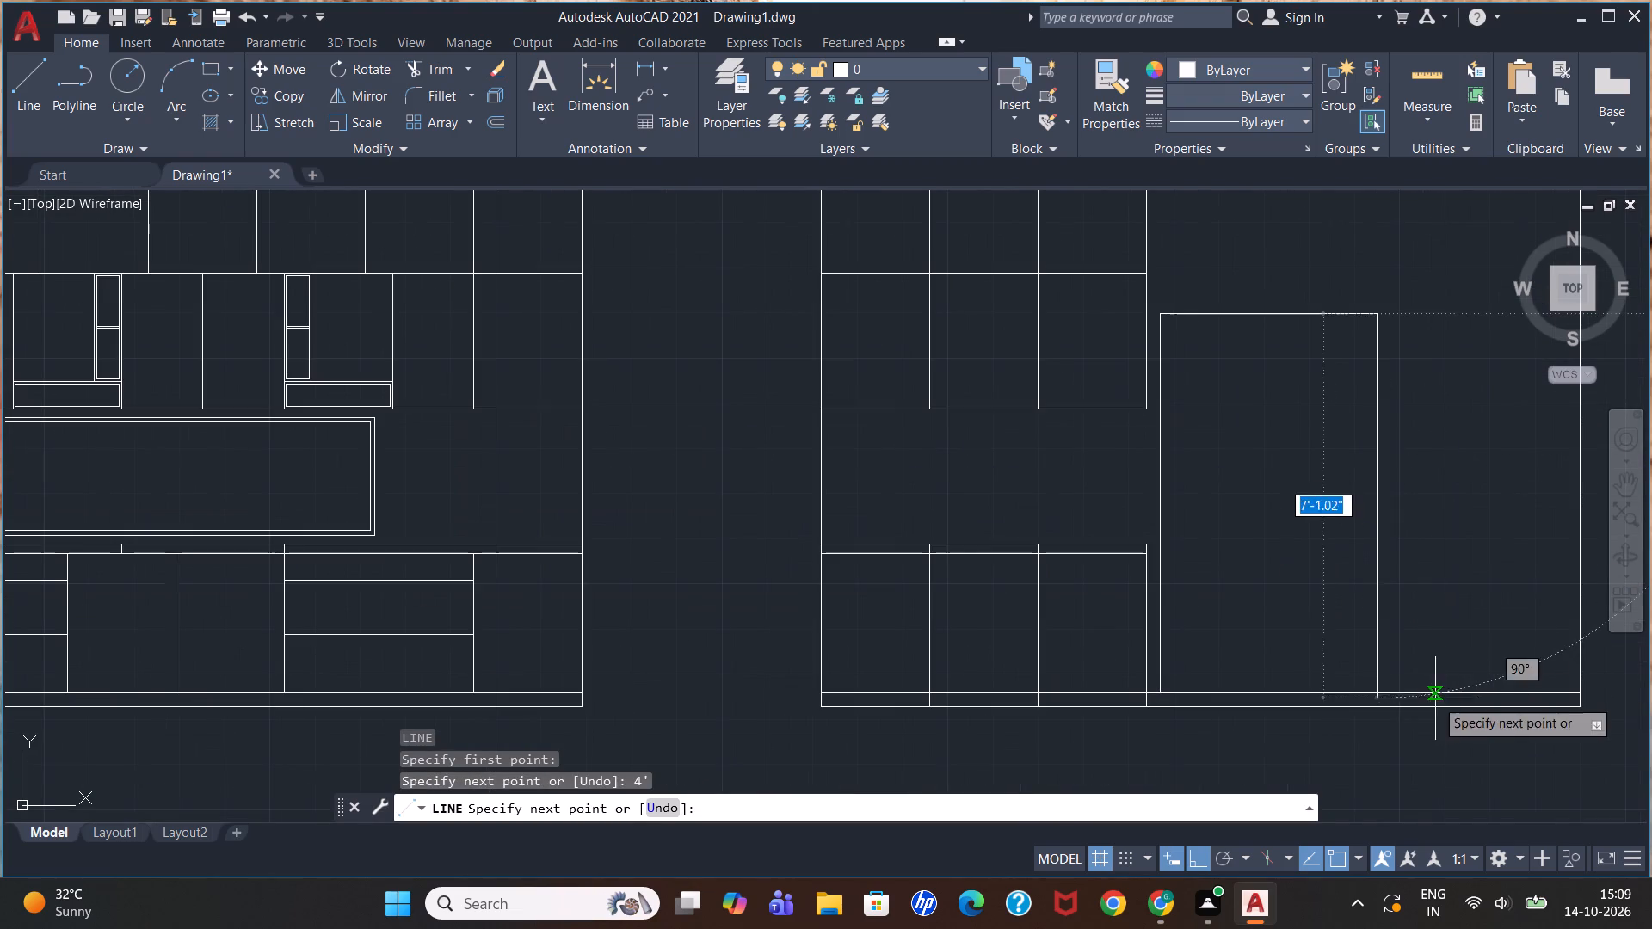
left_click(1374, 698)
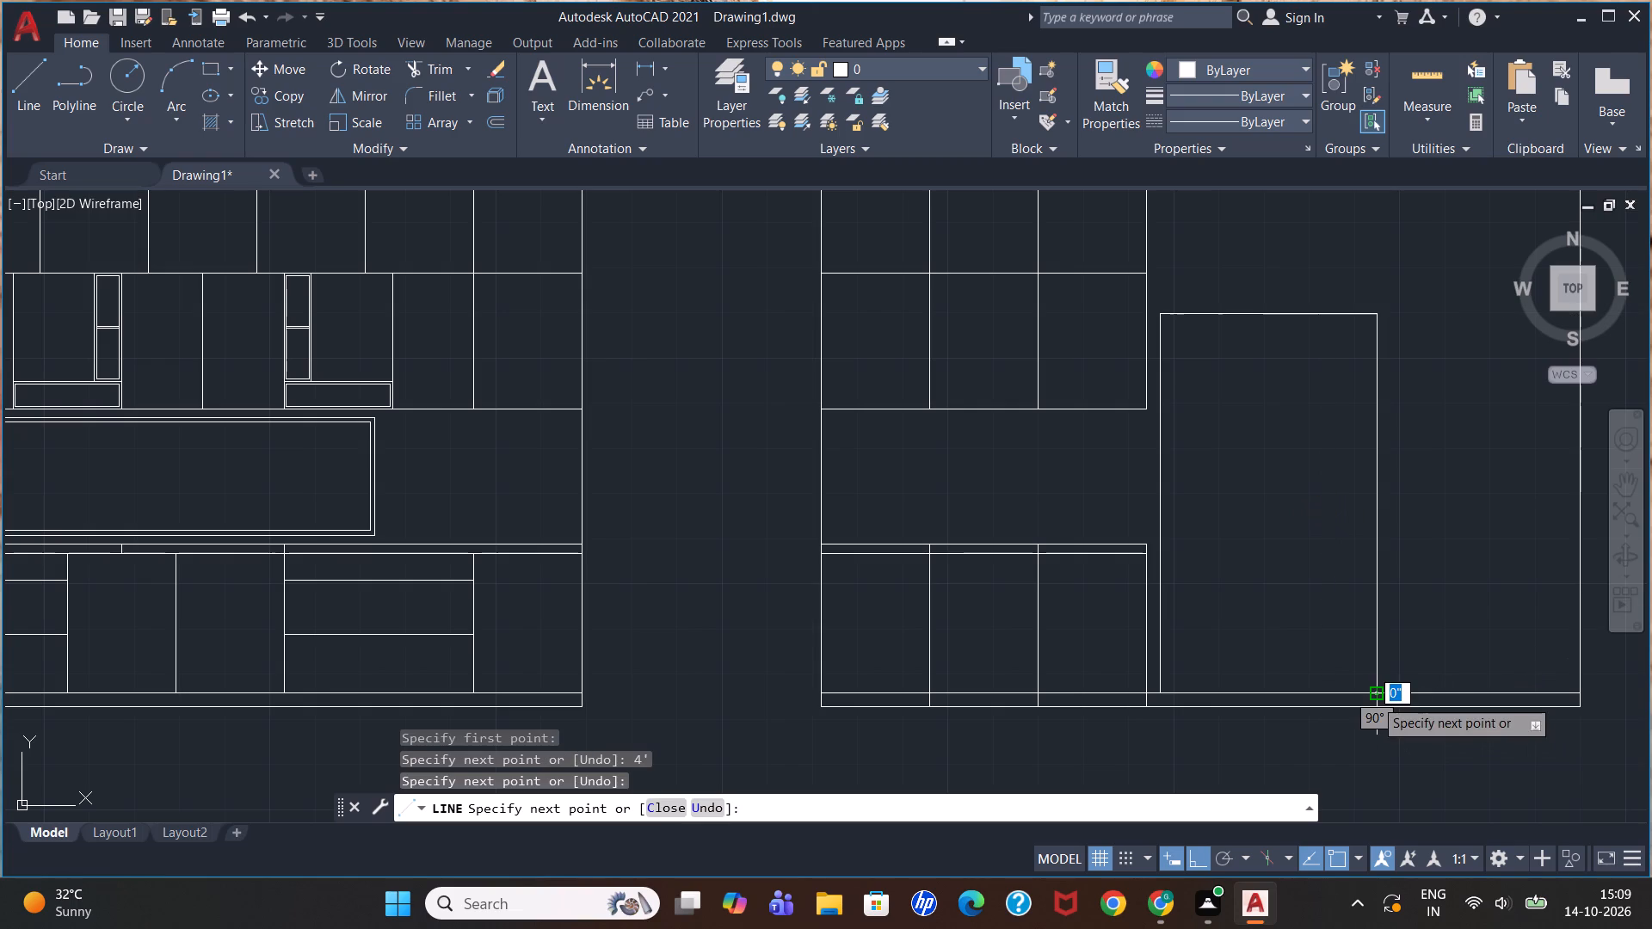
key("Escape")
Offset the tall outline's right side 2' inward to divide it into two doors.
key("o")
key("Return")
type("2'")
key("Return")
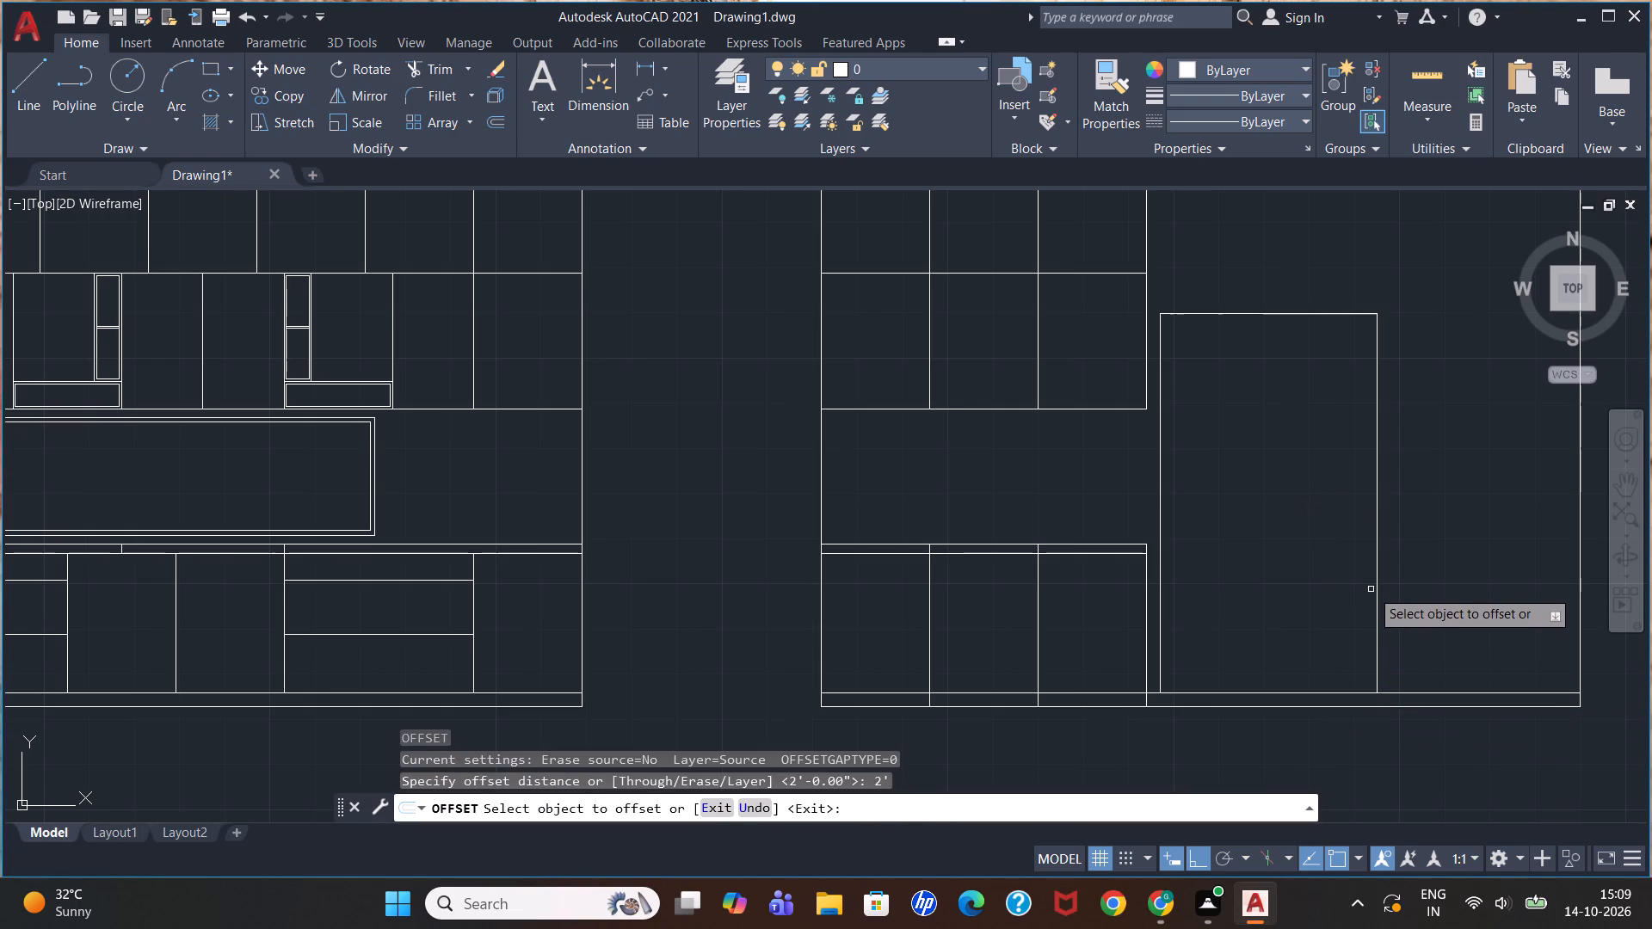
left_click(1375, 589)
left_click(1304, 590)
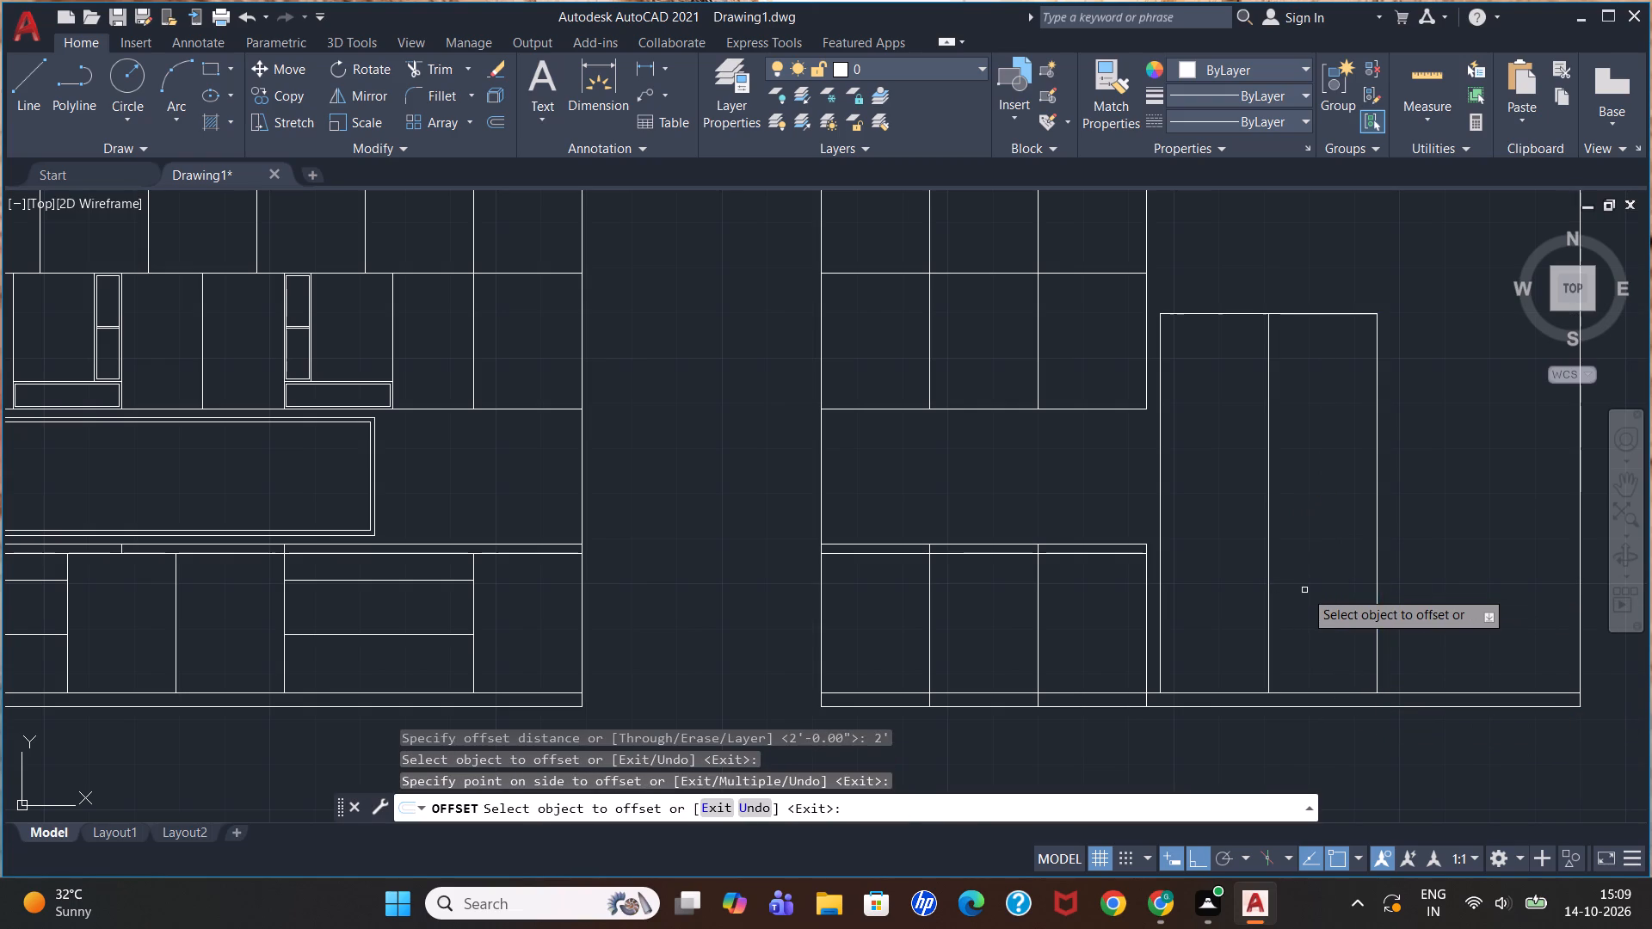
key("Escape")
key("Escape")
key("Escape")
key("Escape")
key("Escape")
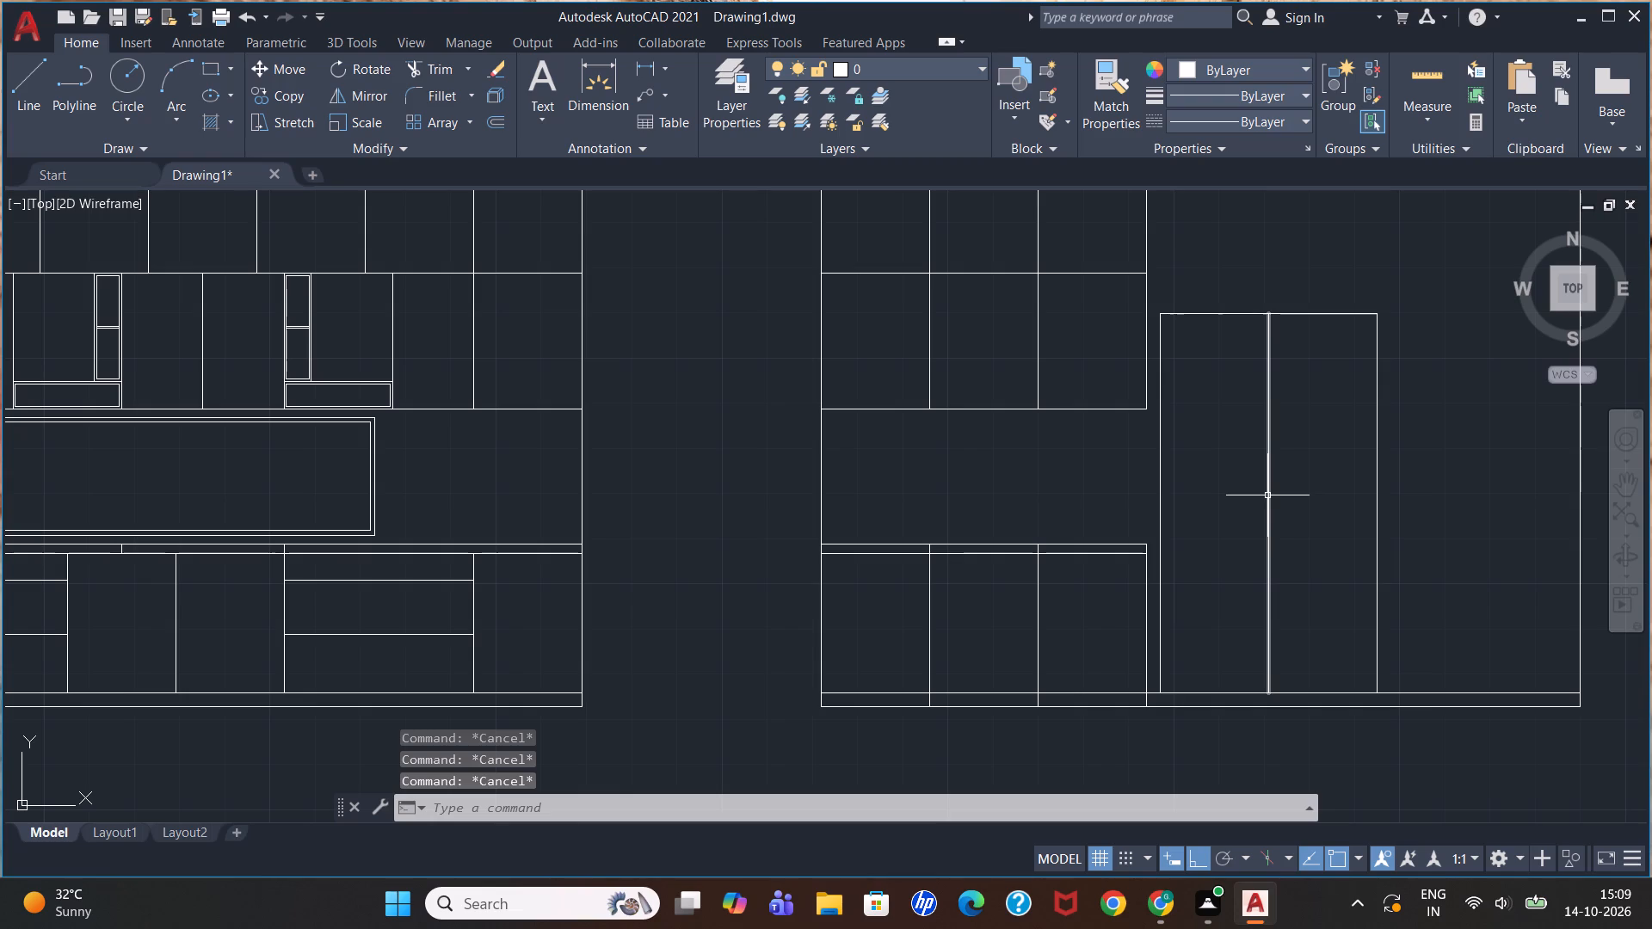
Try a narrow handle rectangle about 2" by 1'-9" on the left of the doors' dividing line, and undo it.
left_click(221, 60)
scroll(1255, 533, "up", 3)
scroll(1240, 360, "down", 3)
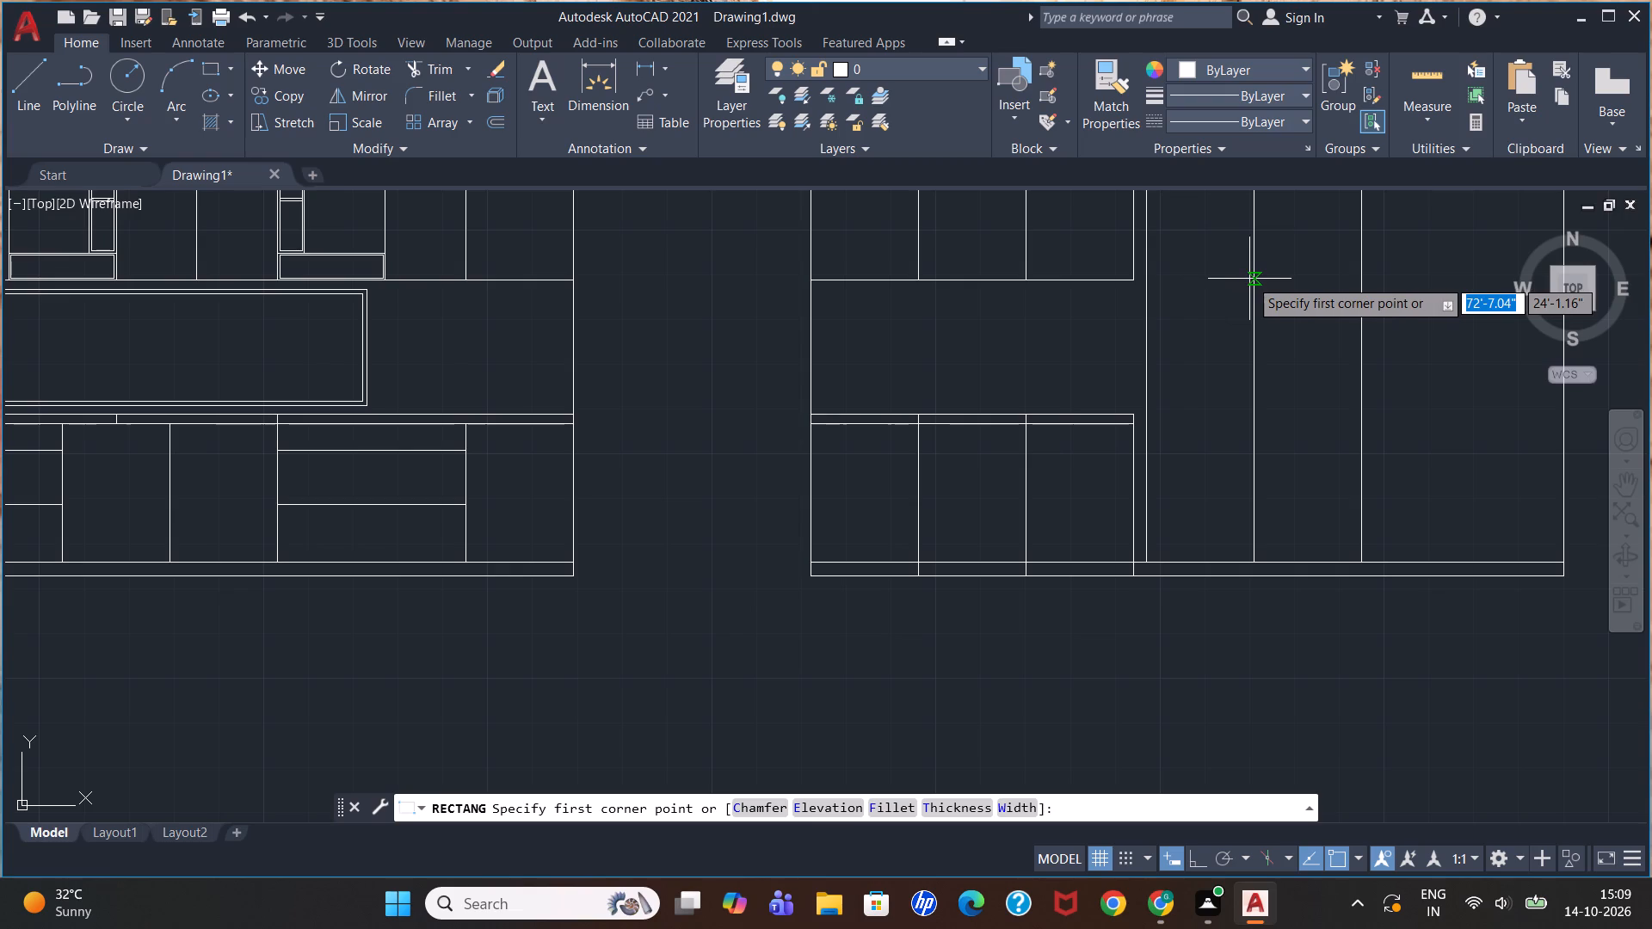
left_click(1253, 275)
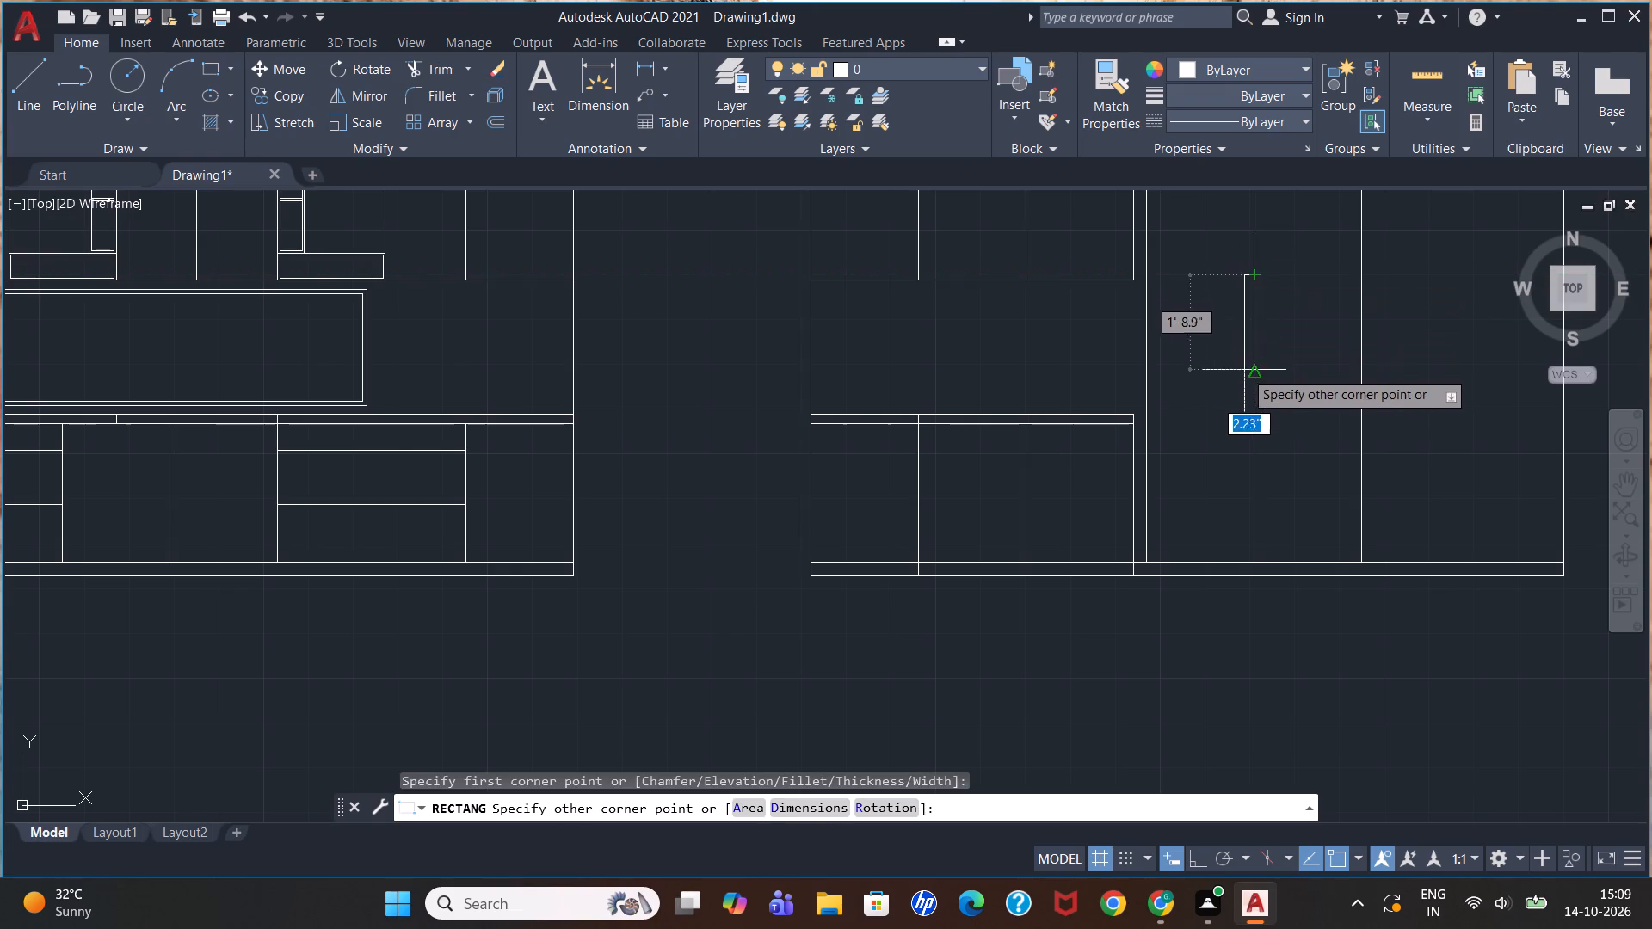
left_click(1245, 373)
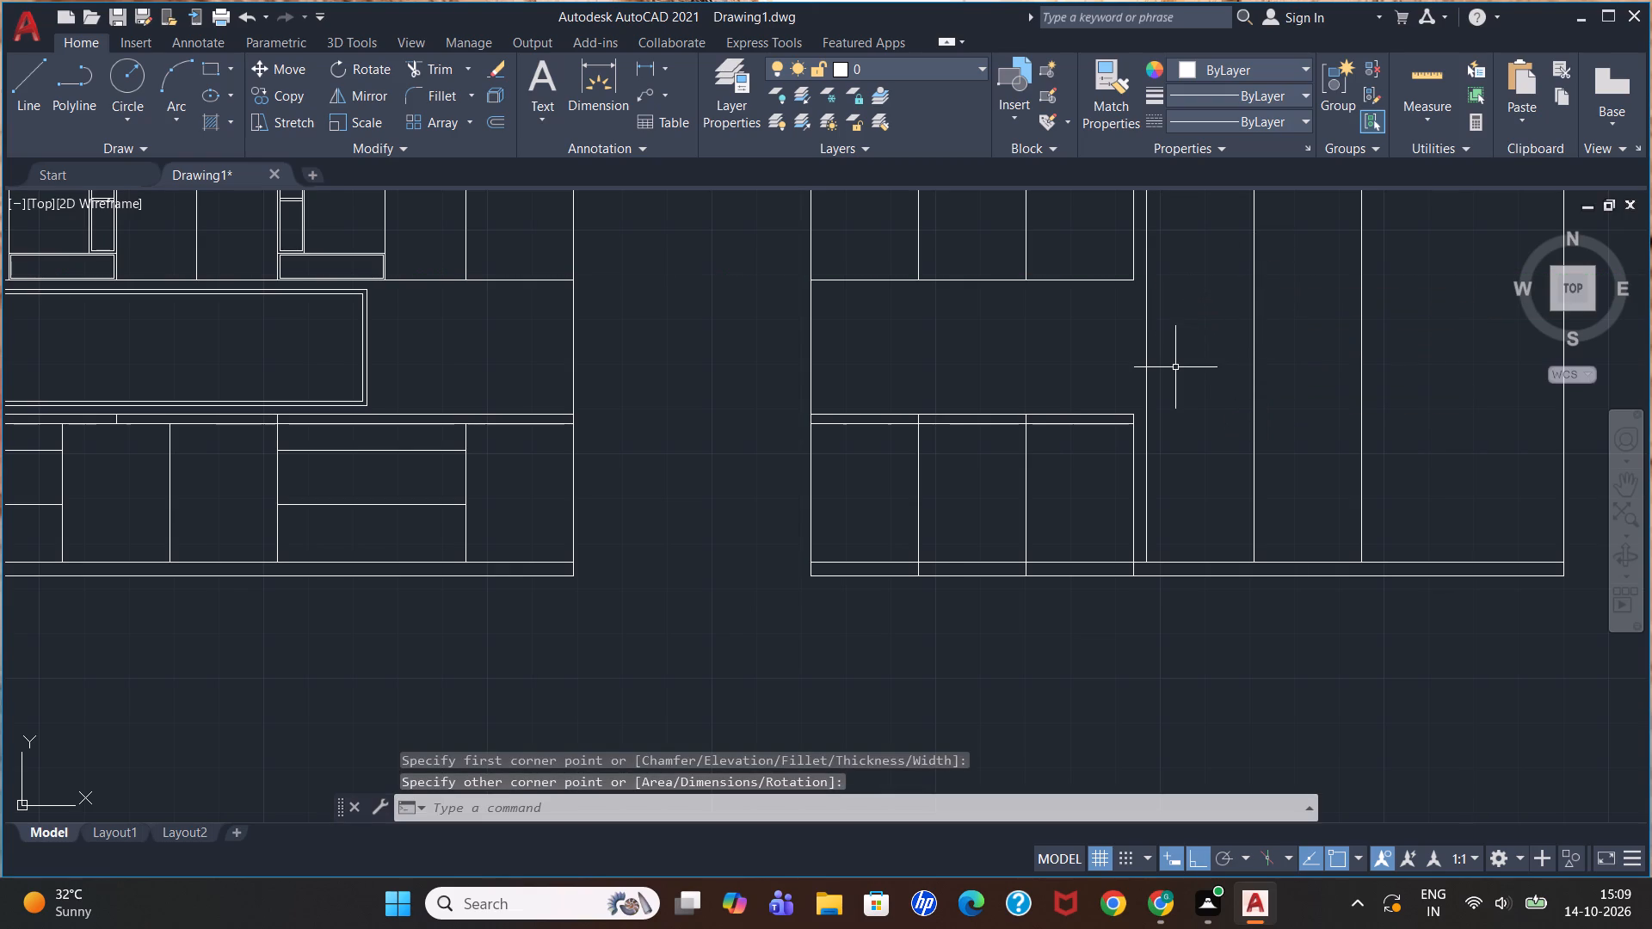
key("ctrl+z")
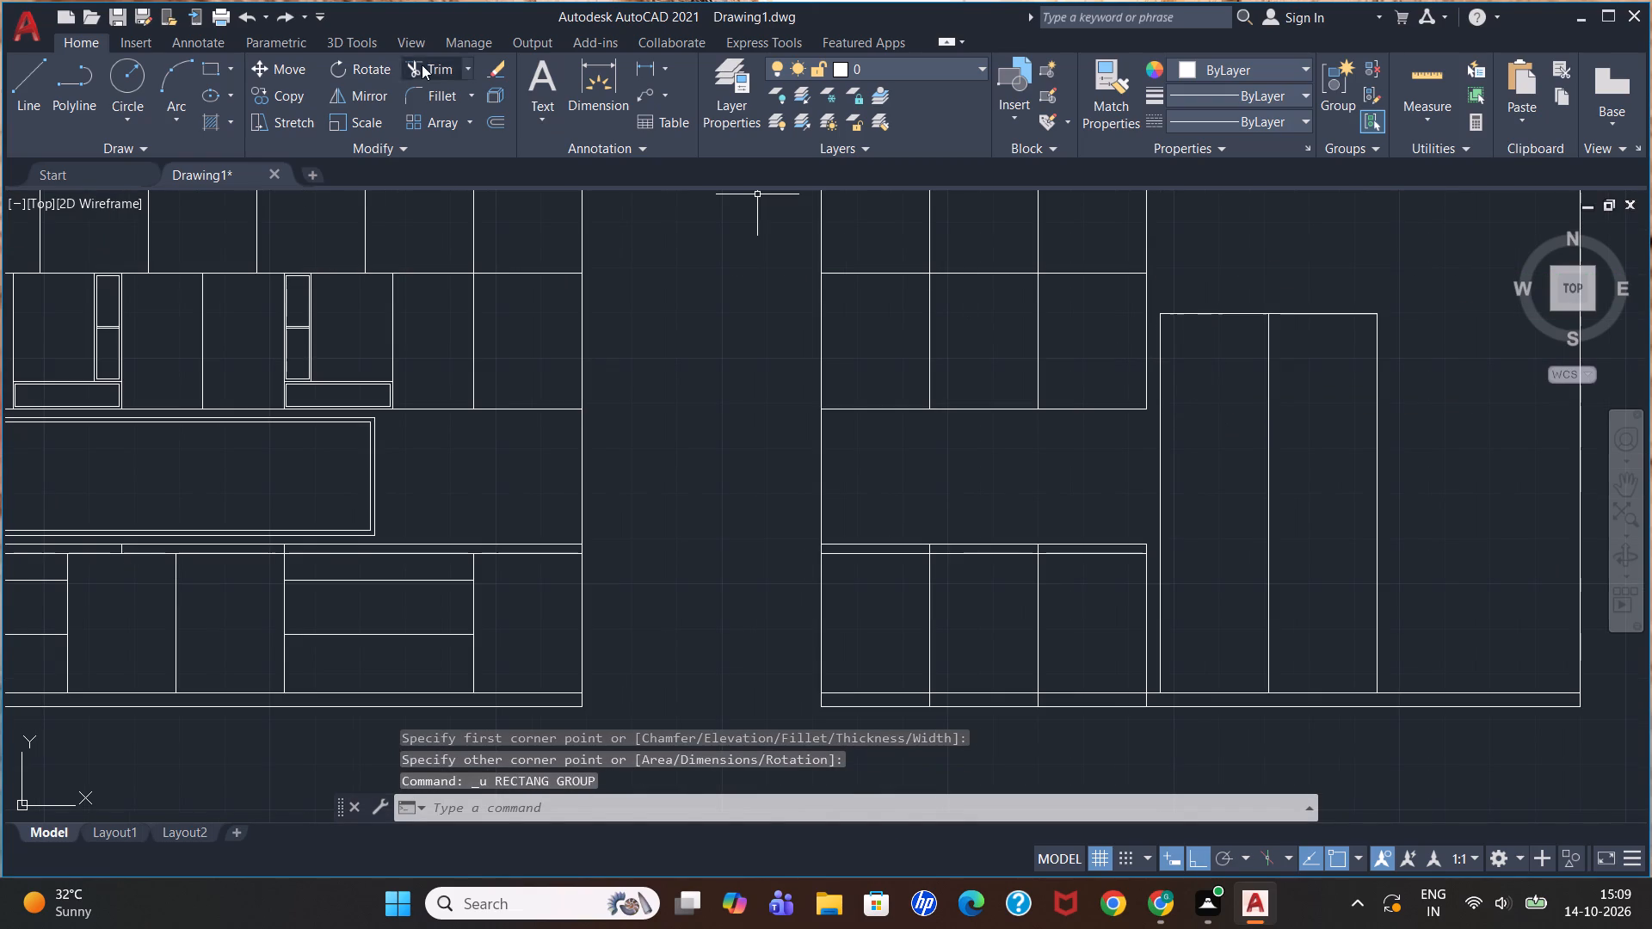
Draw two adjoining narrow handle rectangles, each about 2'-1" high, one on either side of the tall unit's door dividing line.
left_click(216, 68)
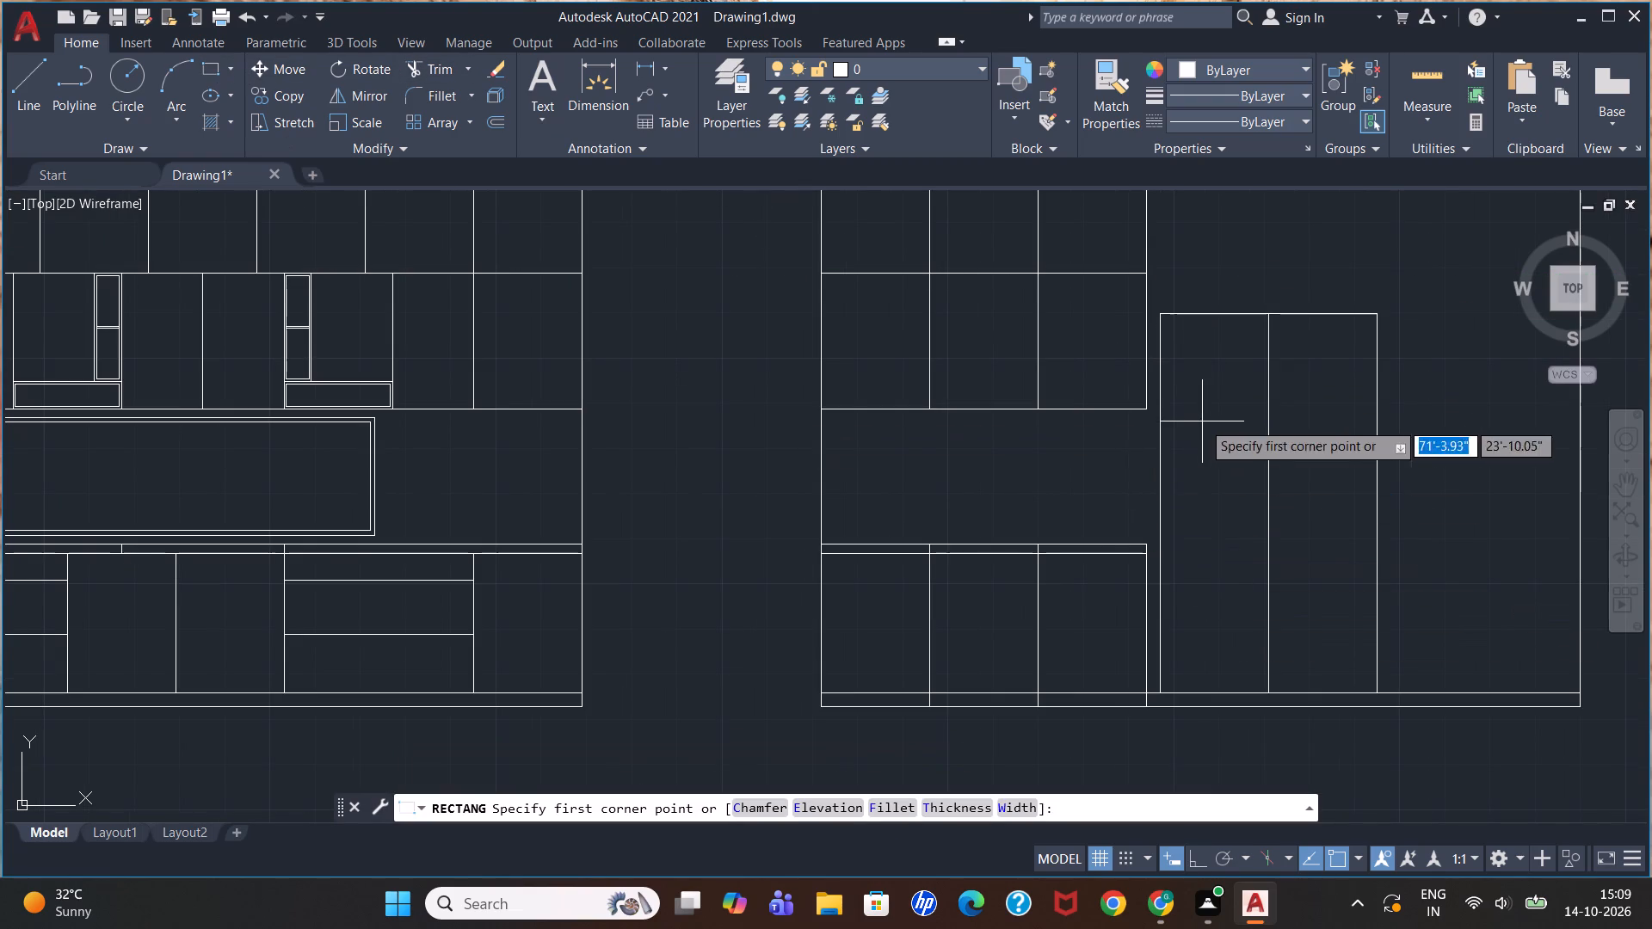
left_click(1268, 421)
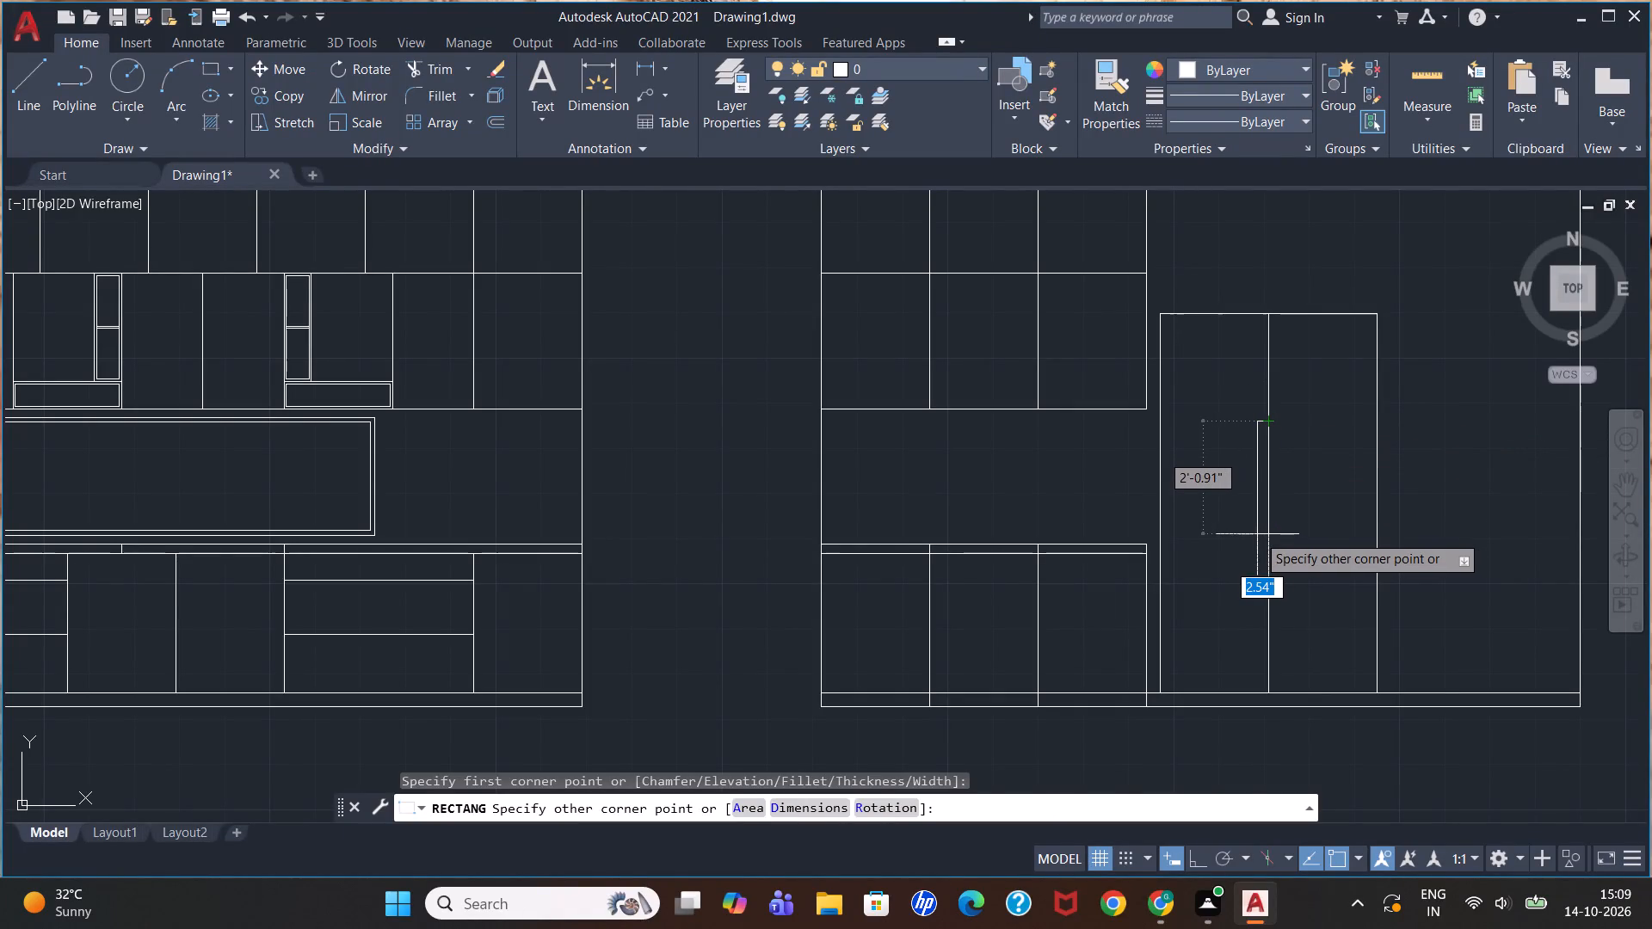
left_click(1257, 534)
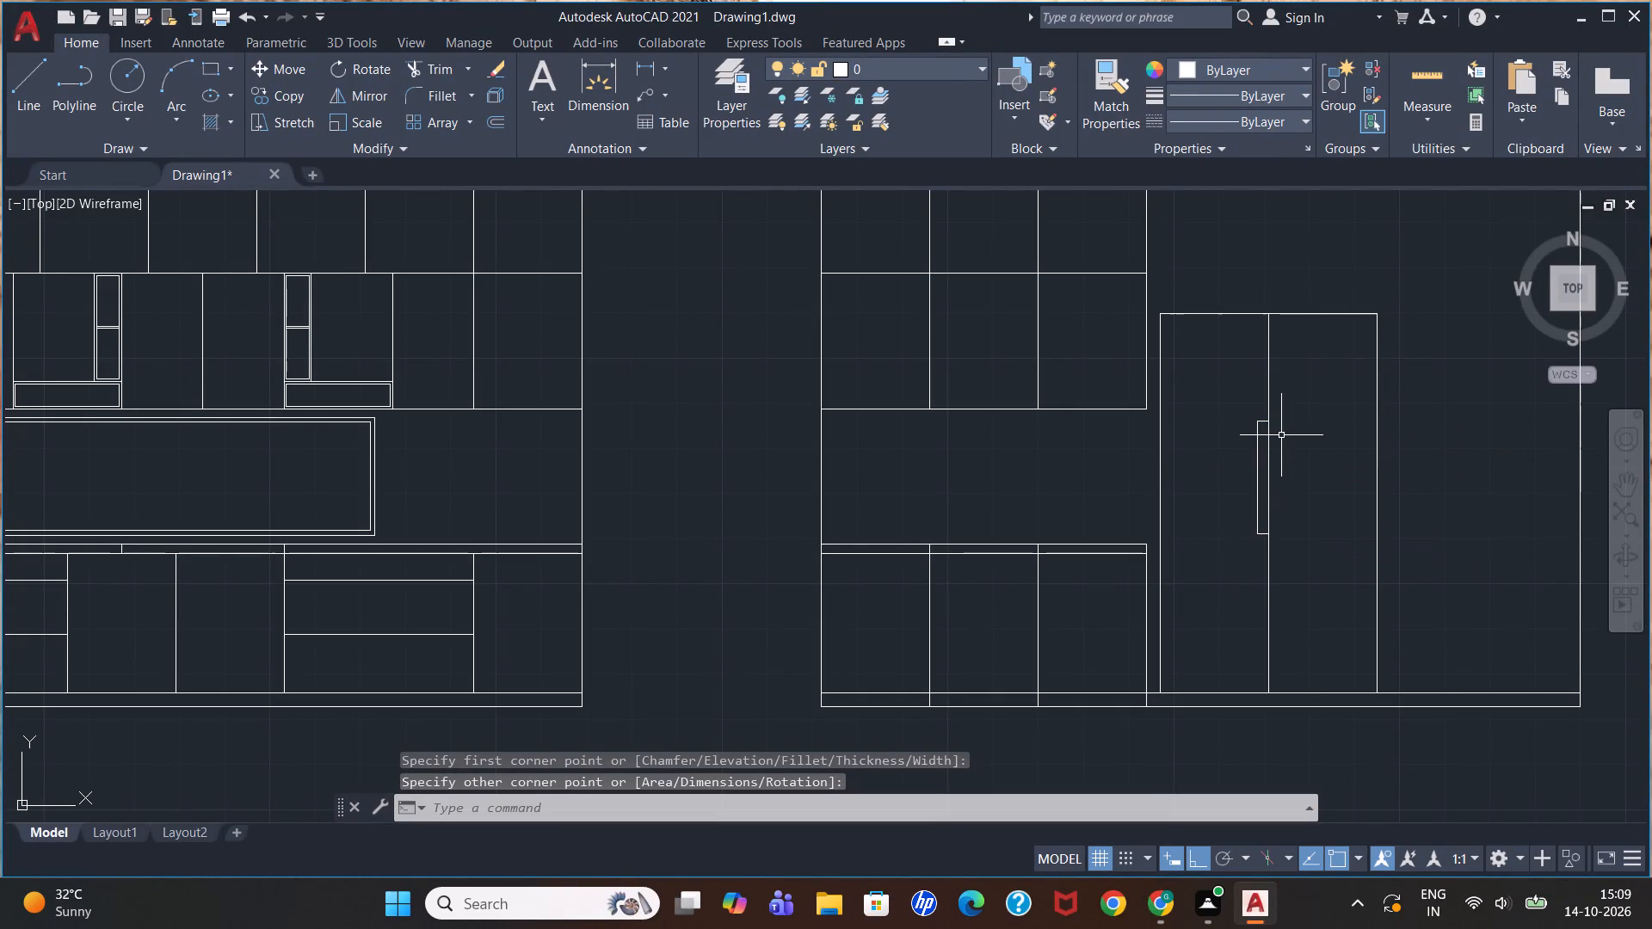
left_click(219, 64)
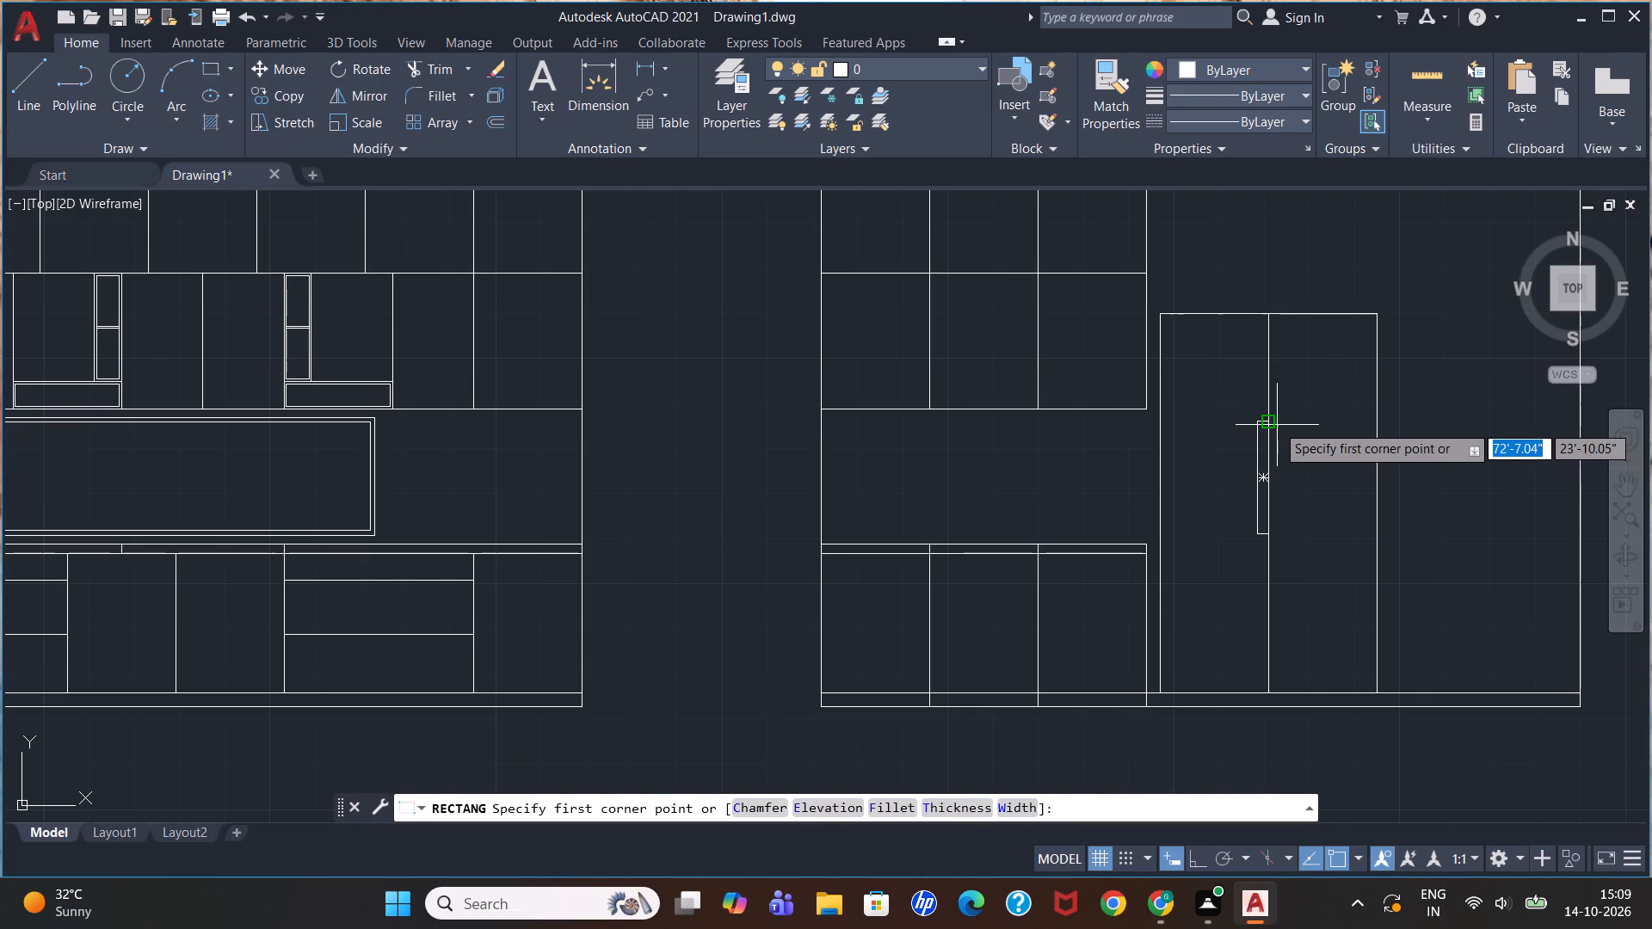
left_click(1267, 423)
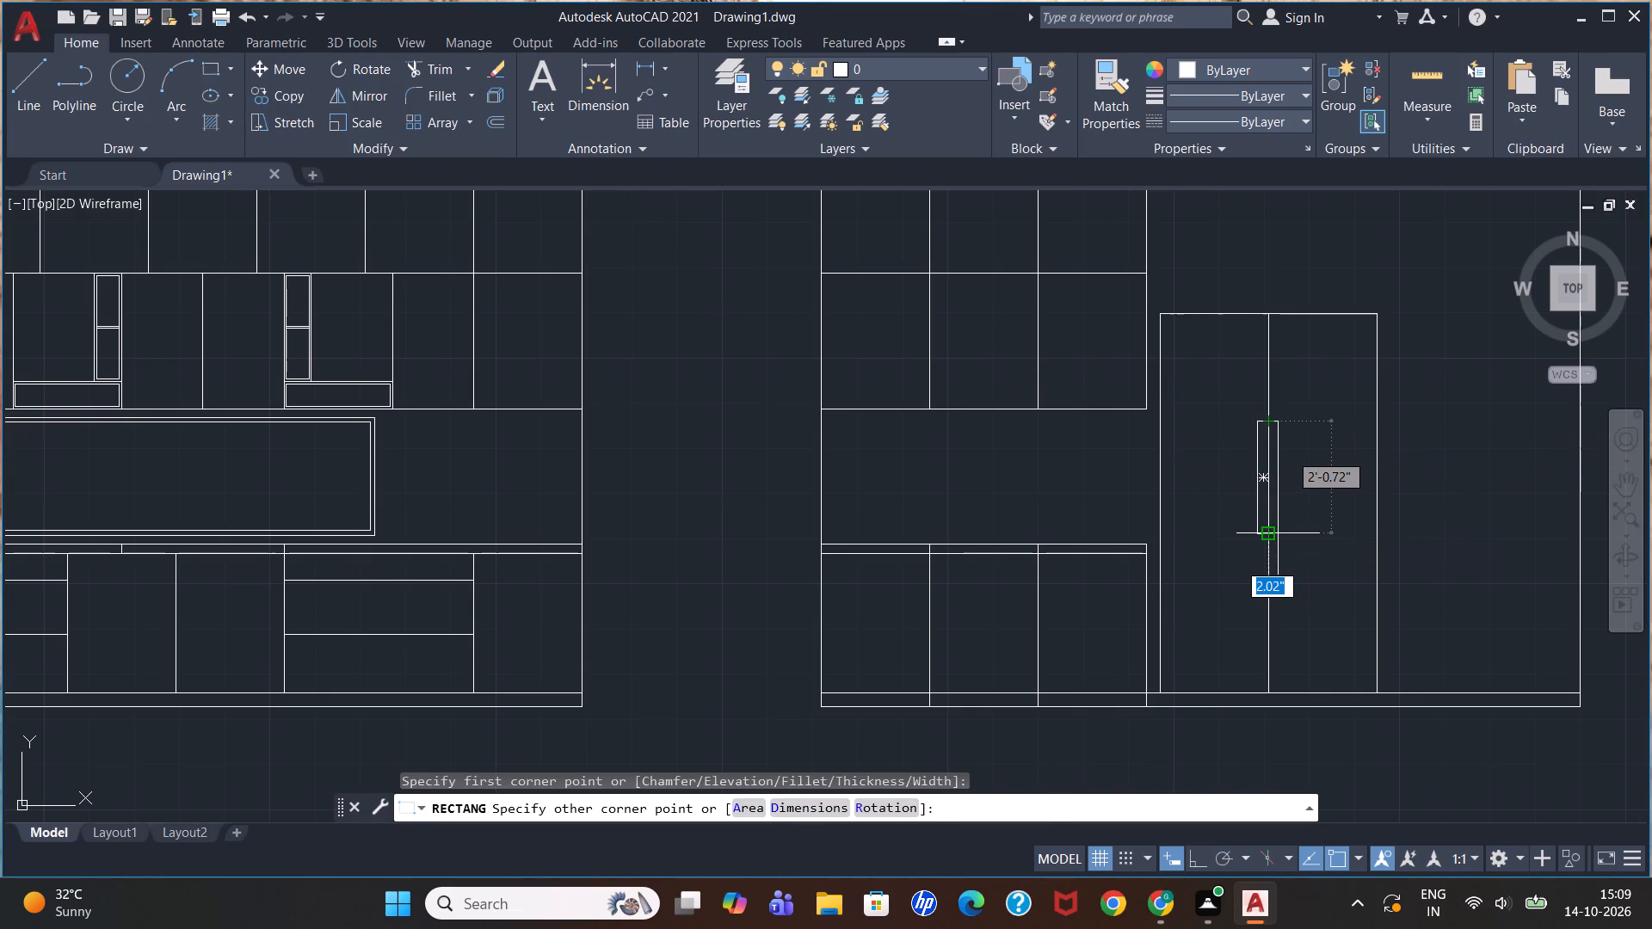
left_click(1282, 532)
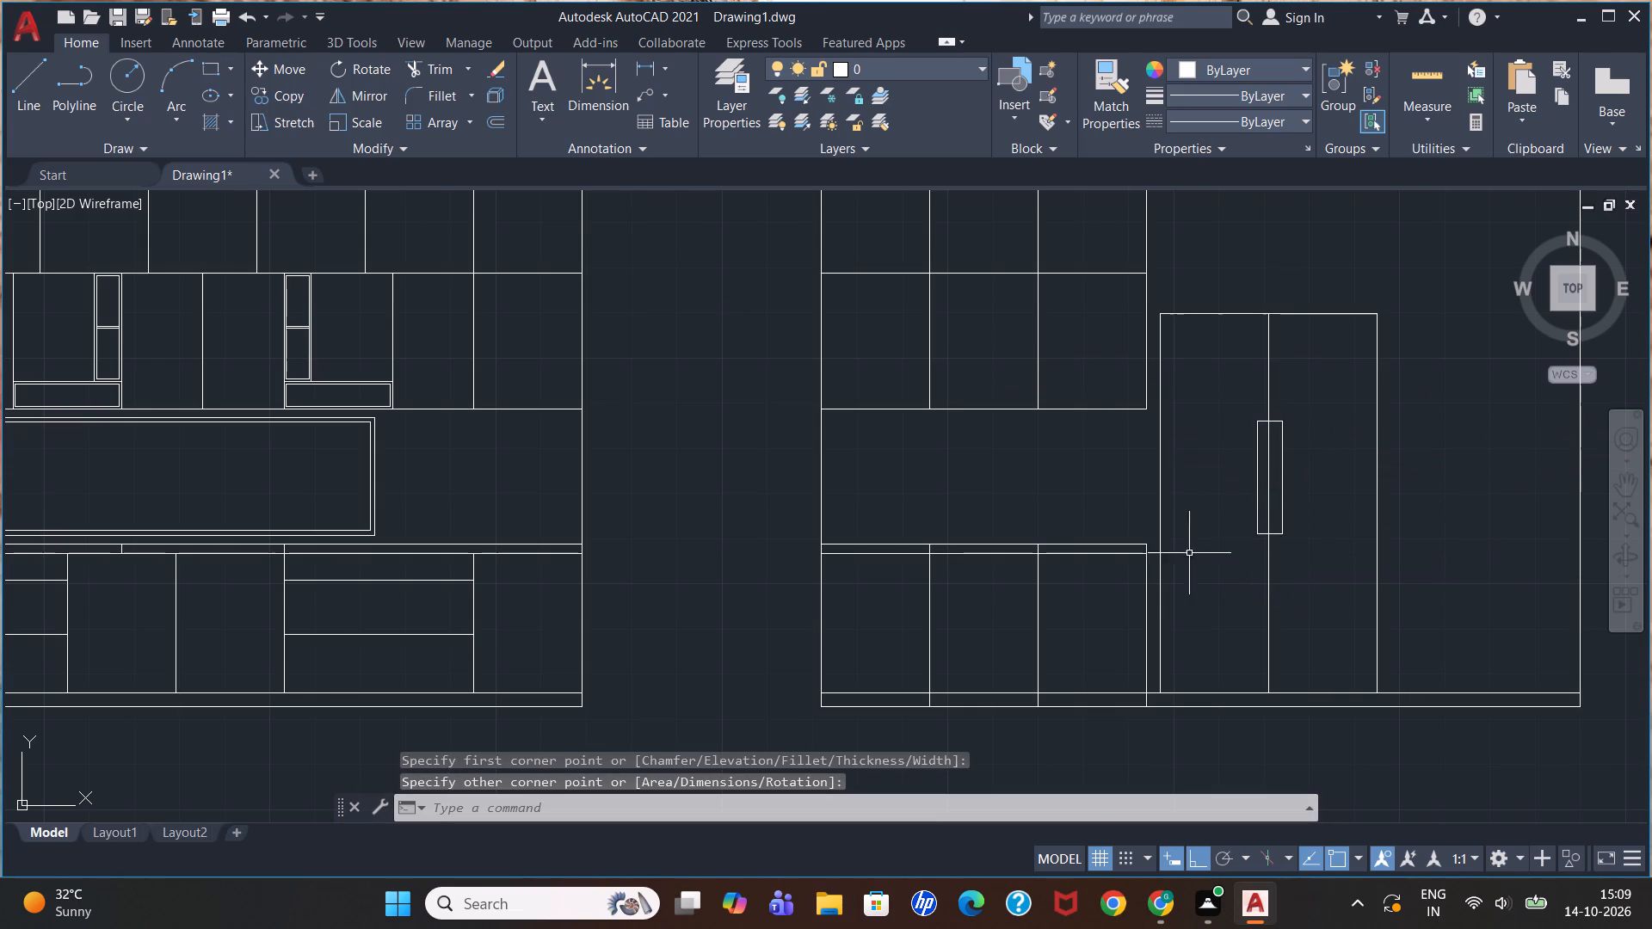
key("Escape")
Examine the tall two-door unit and the overall arrangement of the floor plan and three elevations.
scroll(1422, 488, "down", 2)
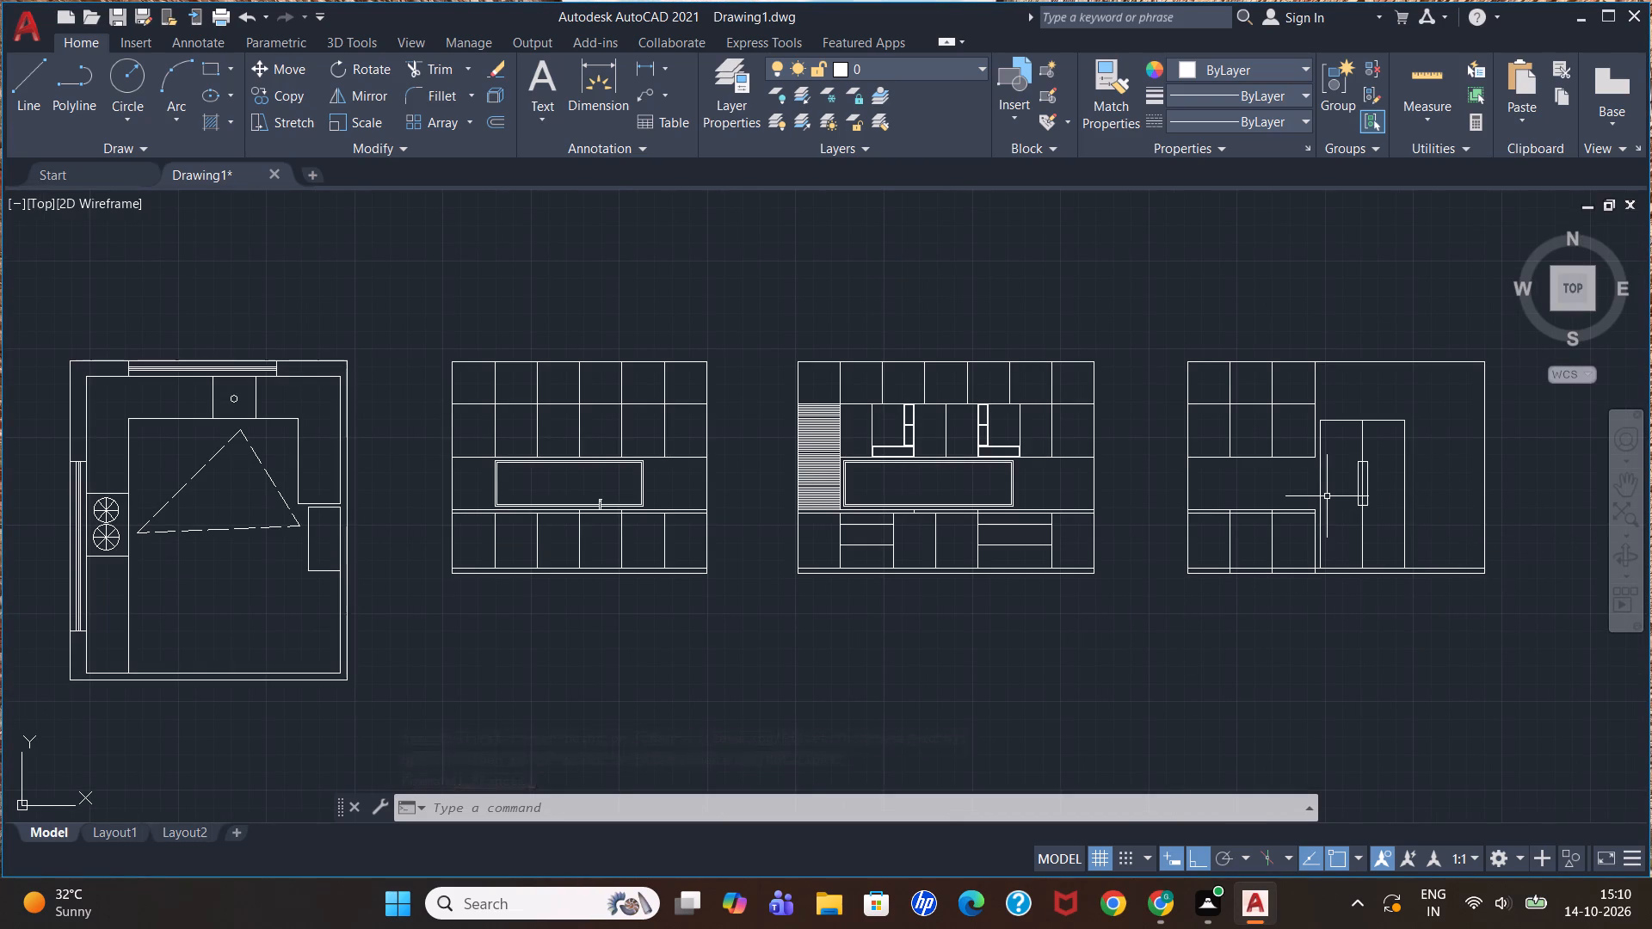
scroll(1327, 496, "up", 1)
scroll(1423, 532, "up", 2)
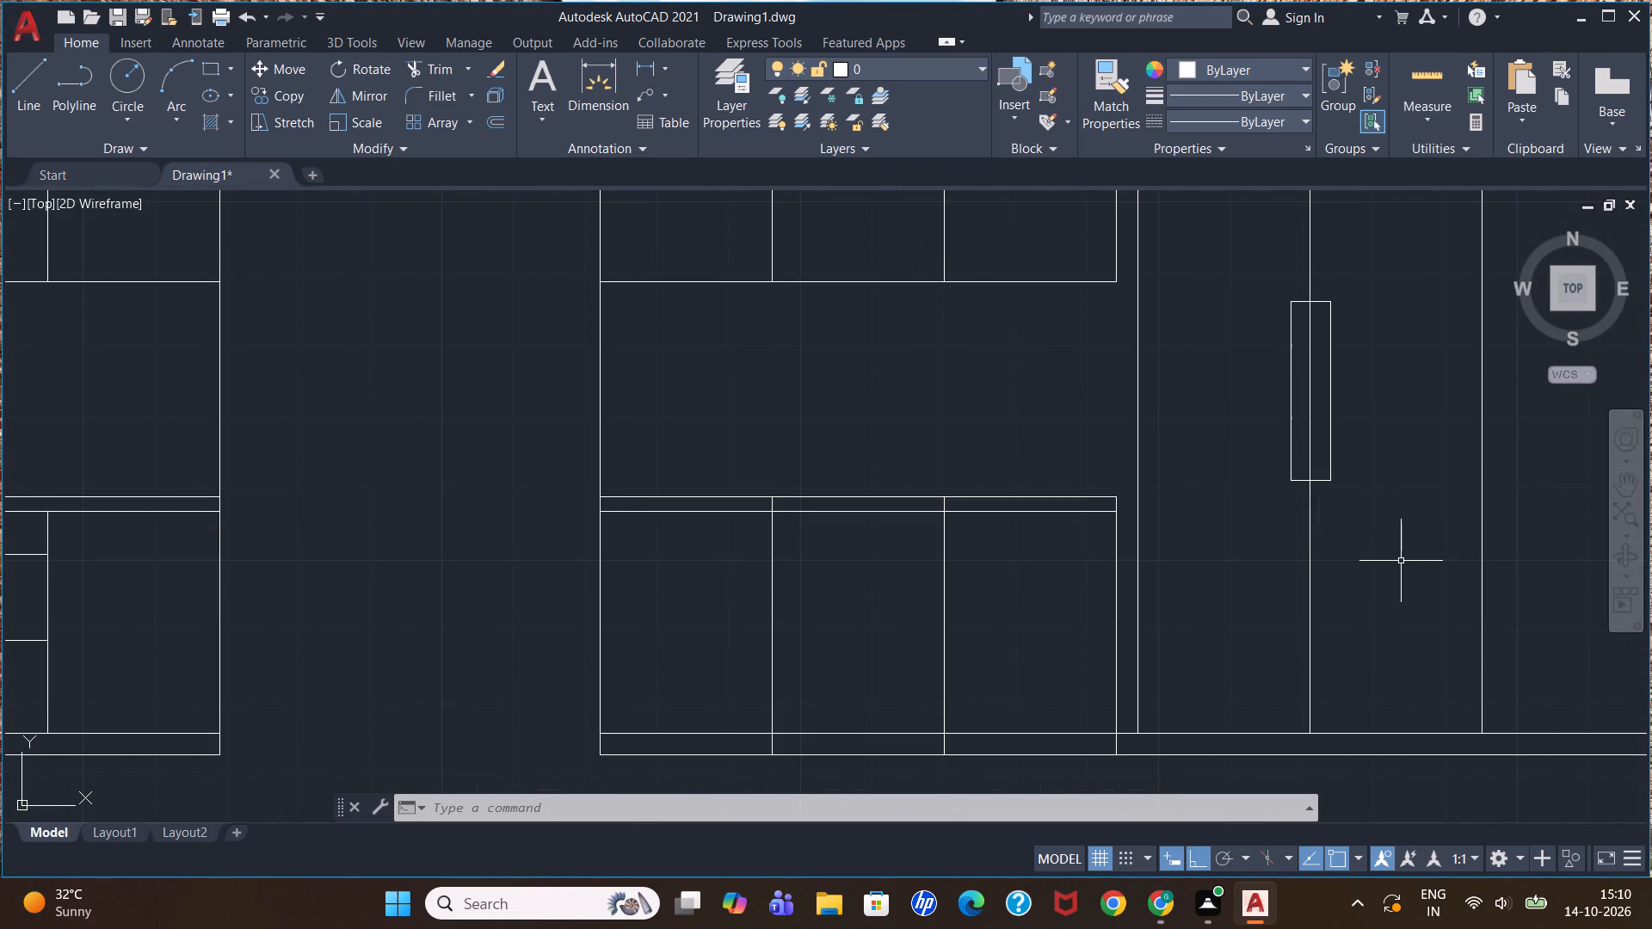
scroll(1403, 561, "down", 2)
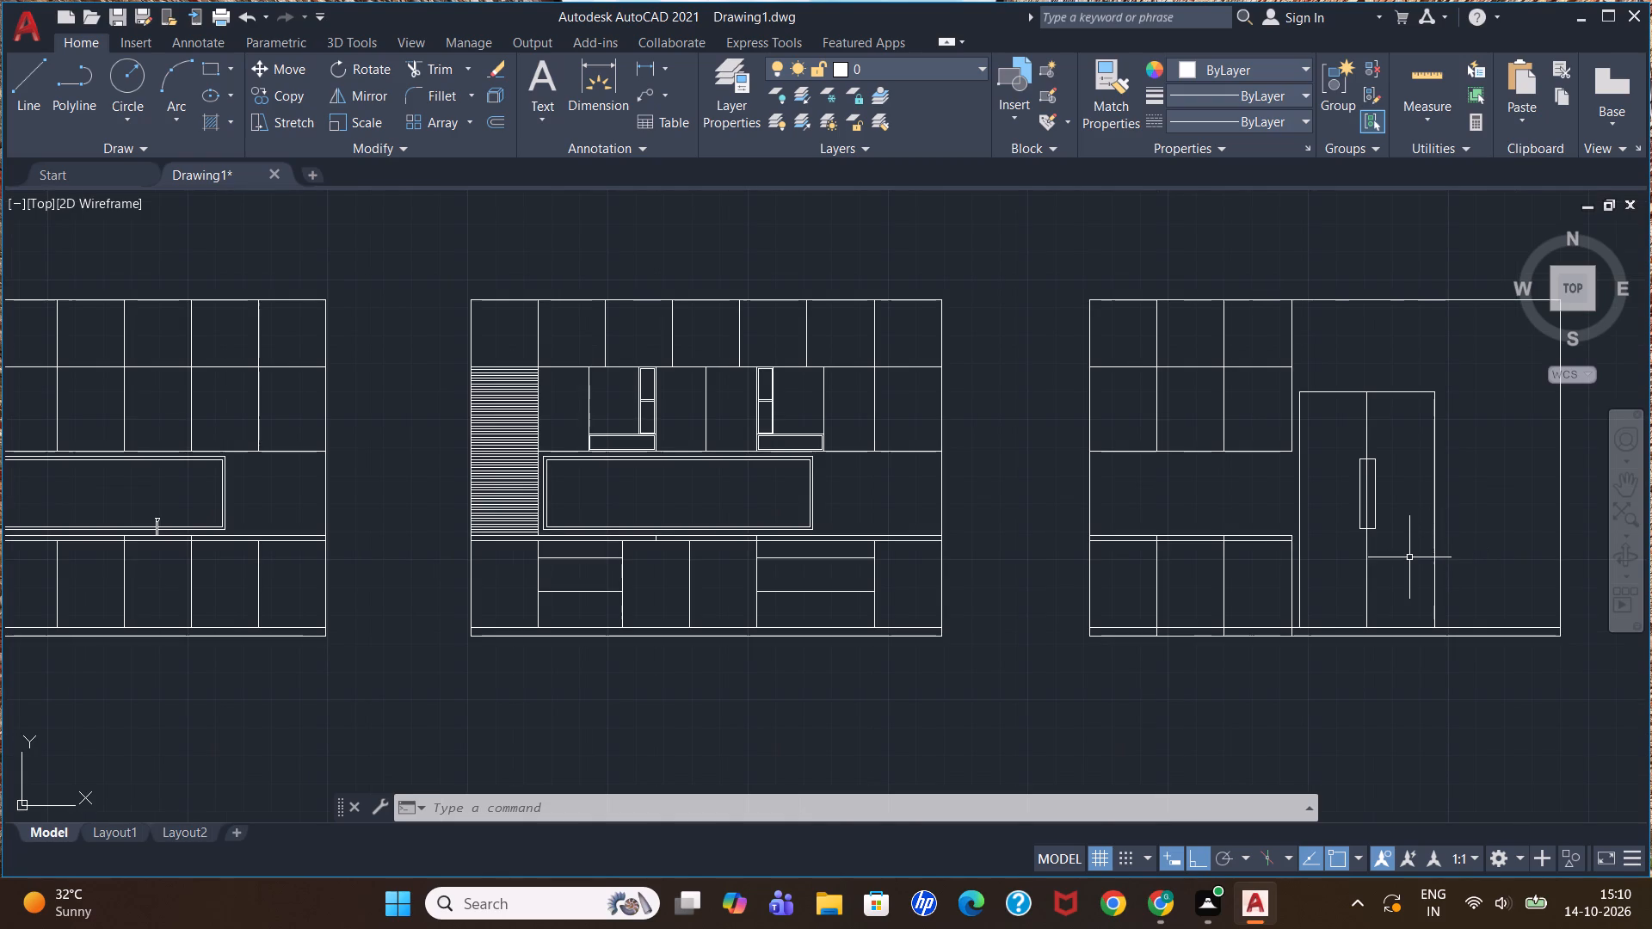
scroll(1409, 557, "down", 2)
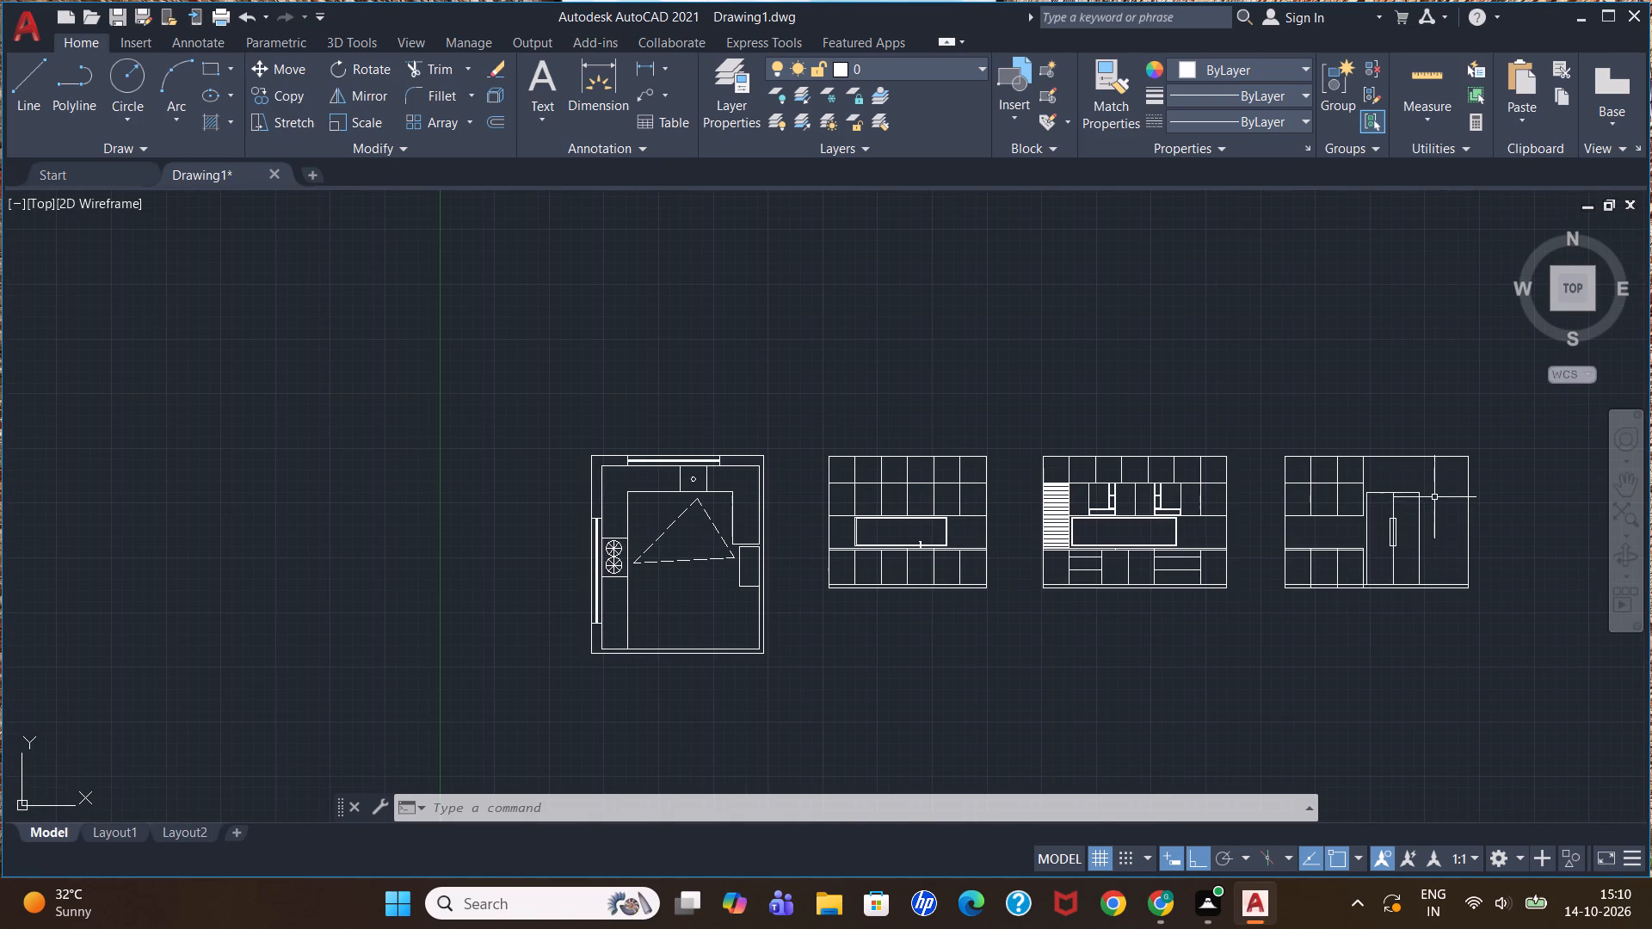
scroll(1434, 493, "up", 1)
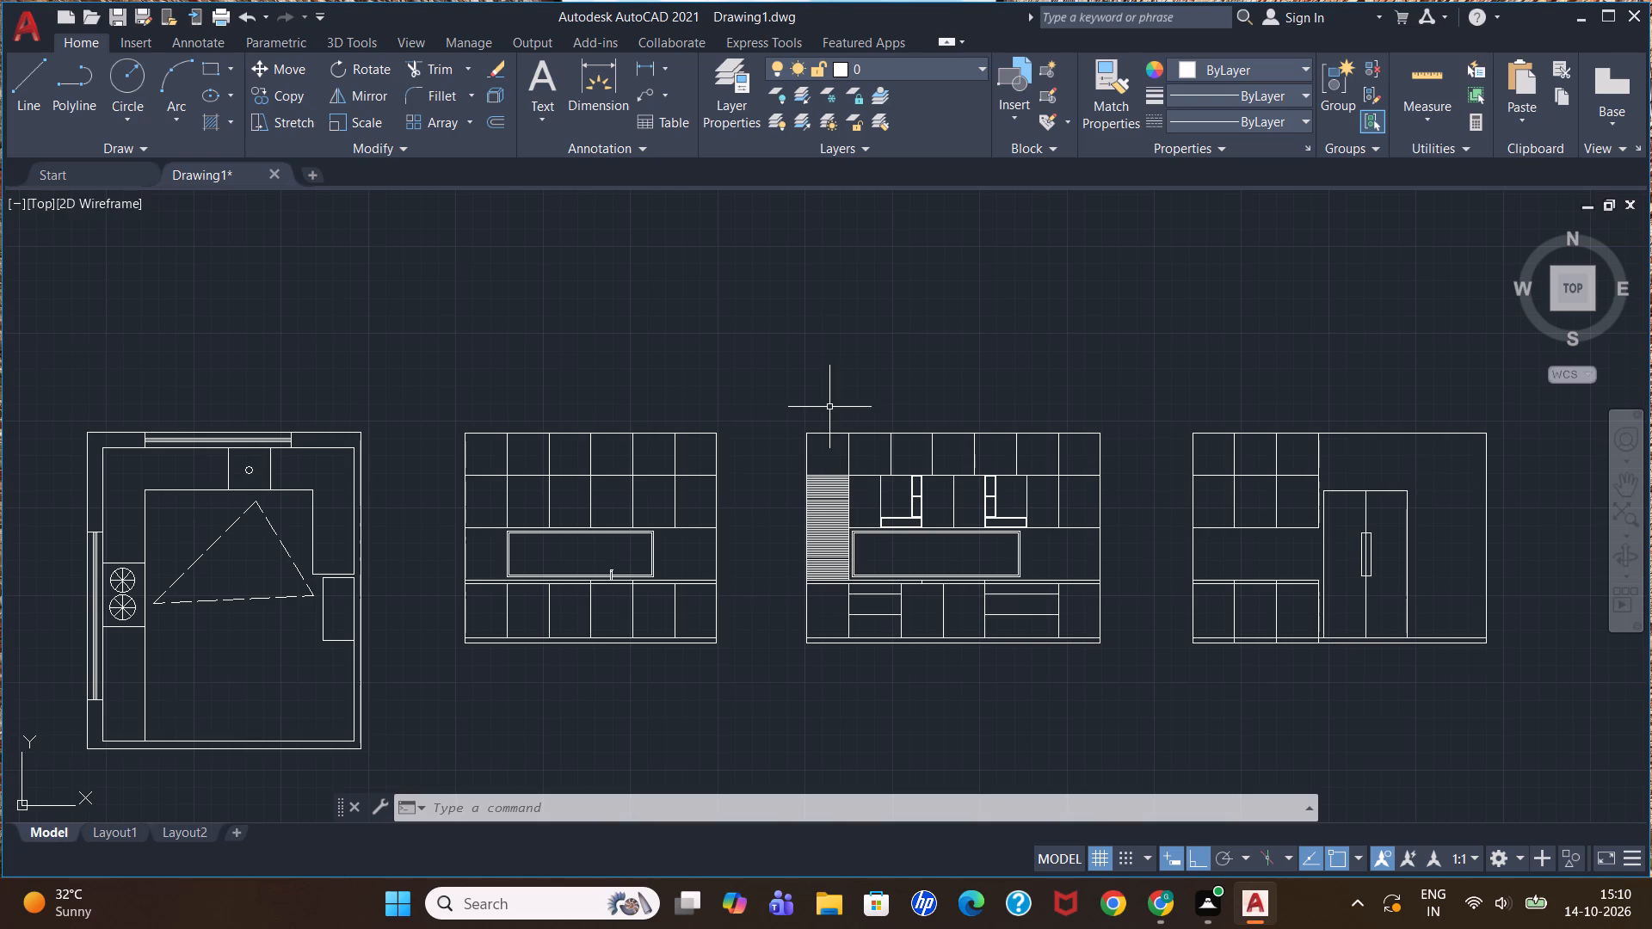
scroll(829, 406, "down", 2)
scroll(624, 554, "up", 1)
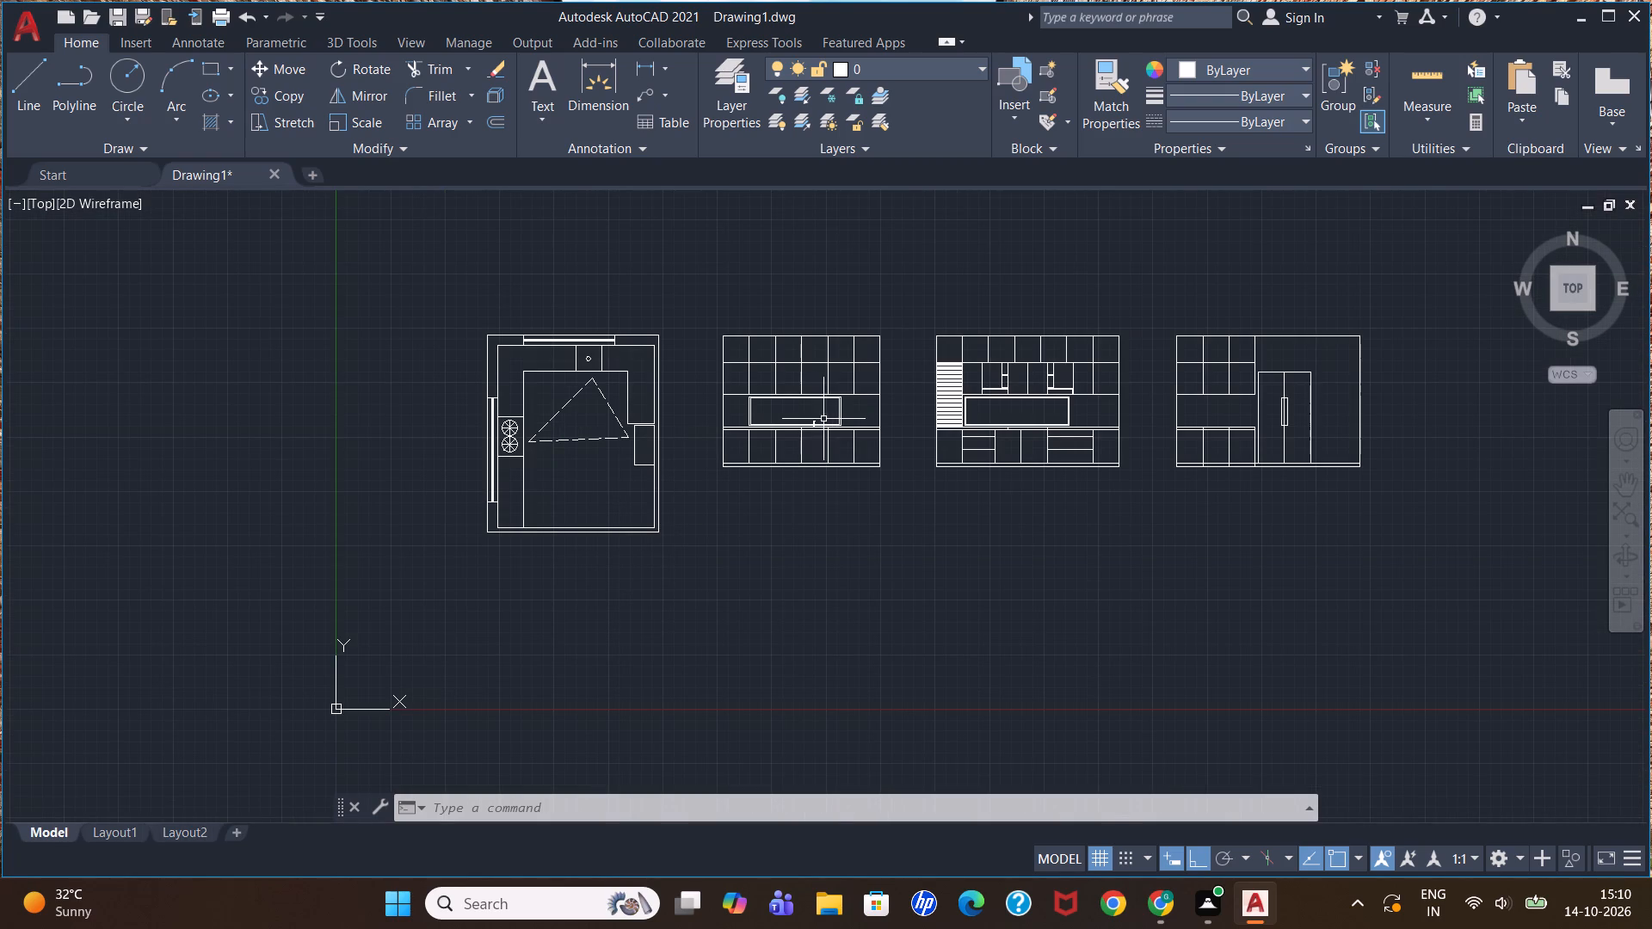
Add the multiline text label PLAN just below the floor plan.
scroll(565, 508, "up", 1)
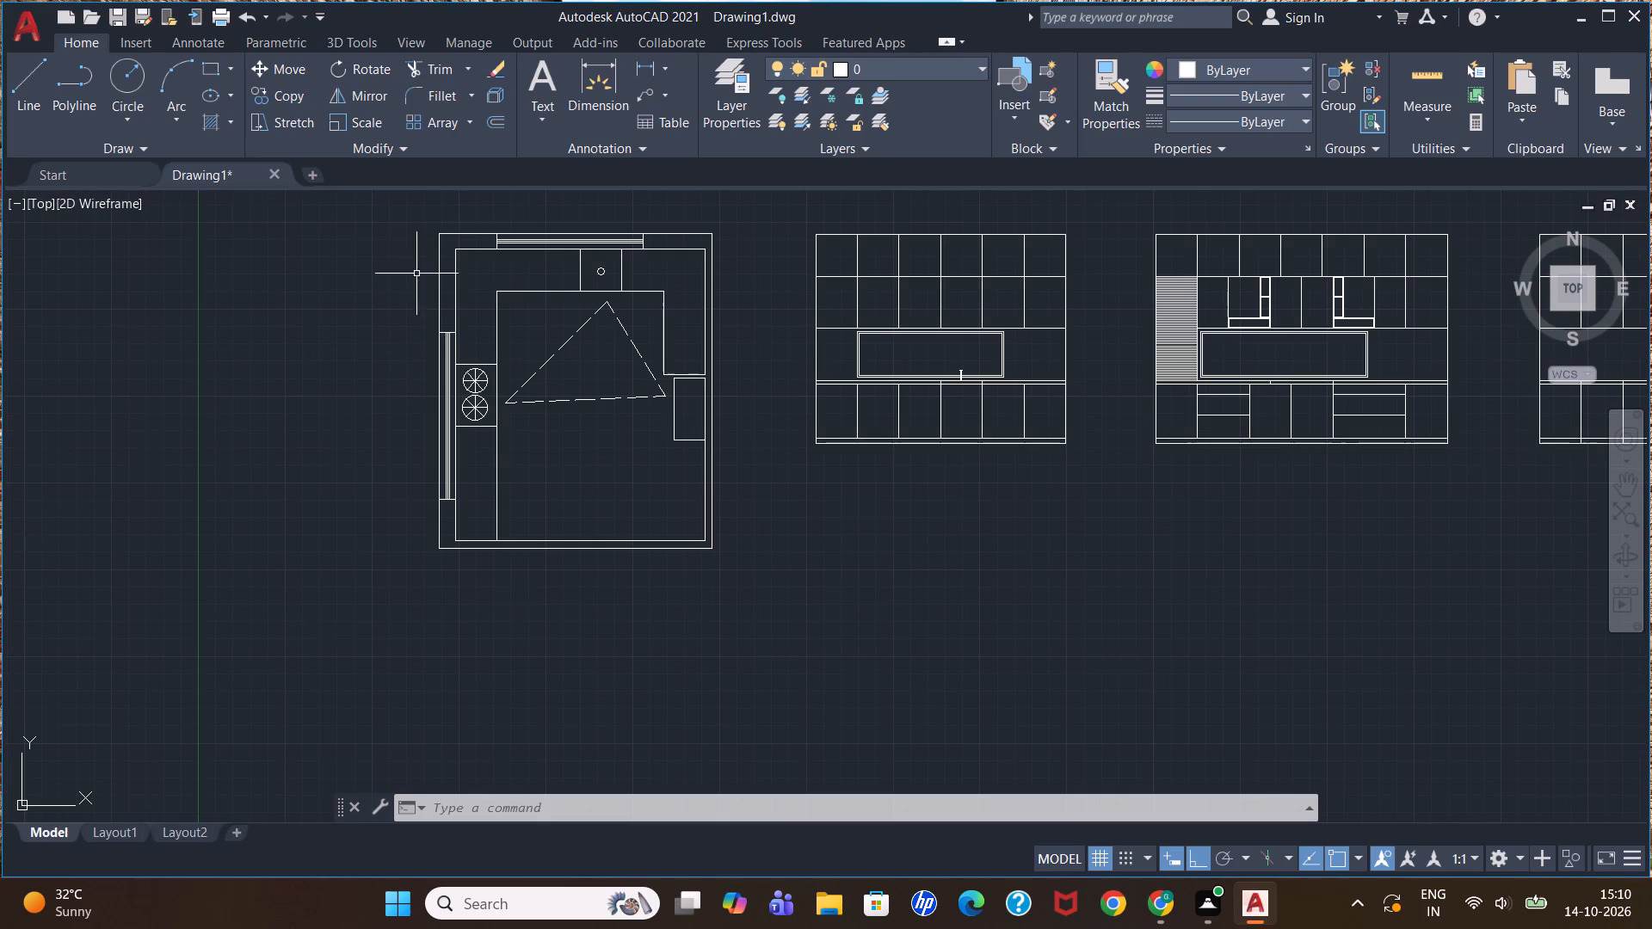
left_click(533, 95)
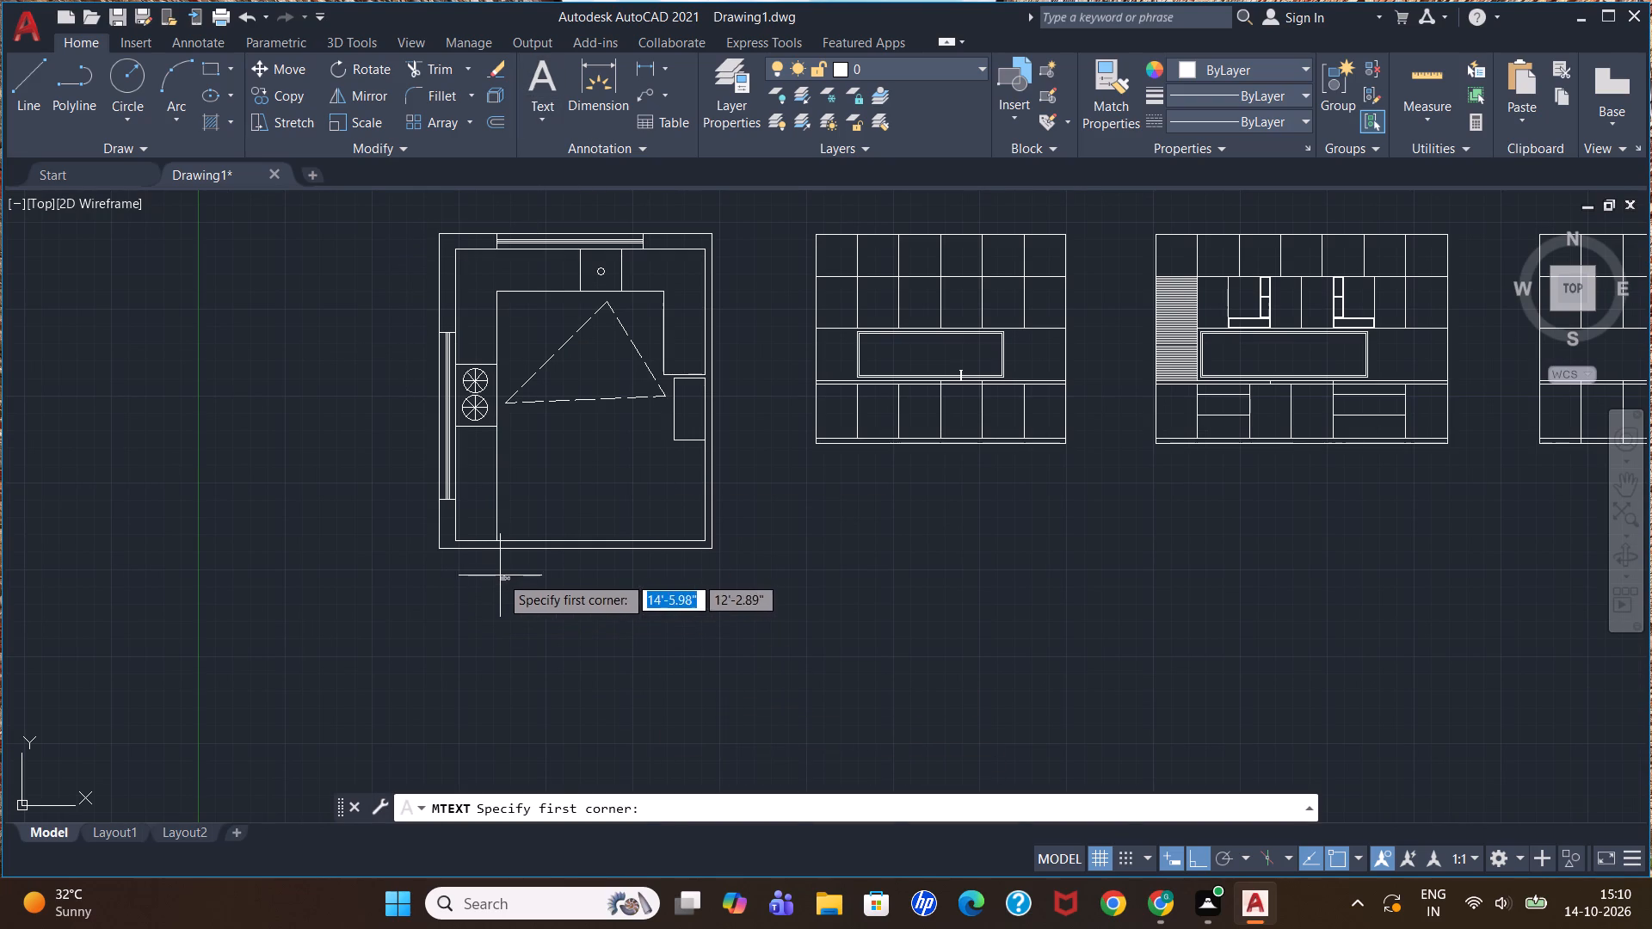
left_click(502, 574)
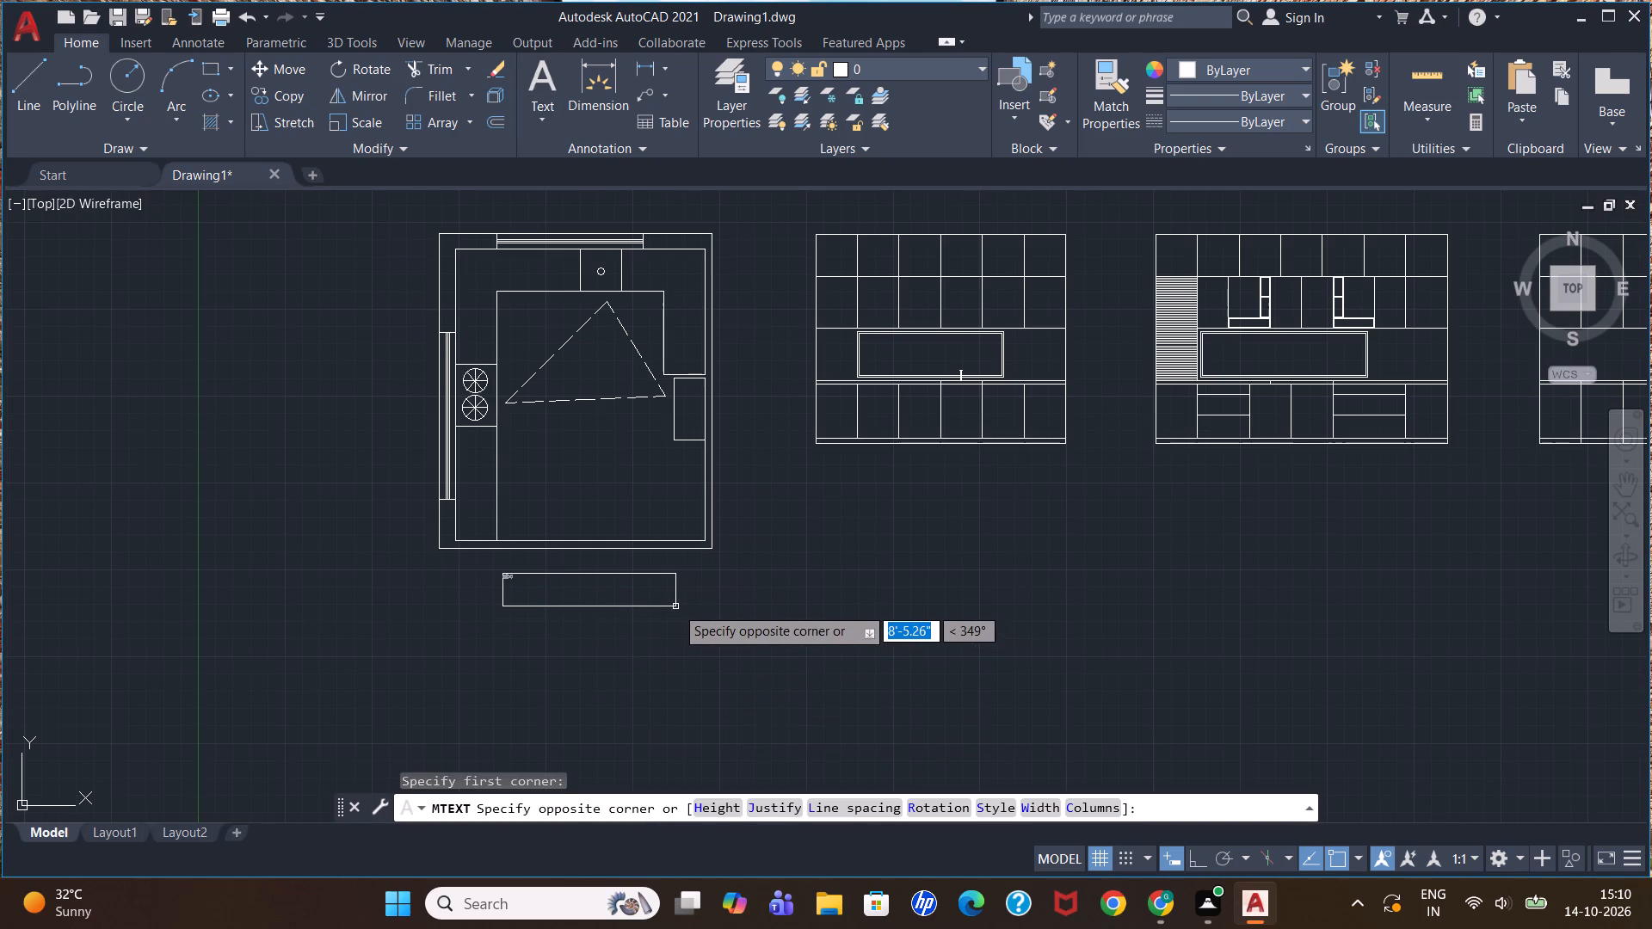
left_click(663, 600)
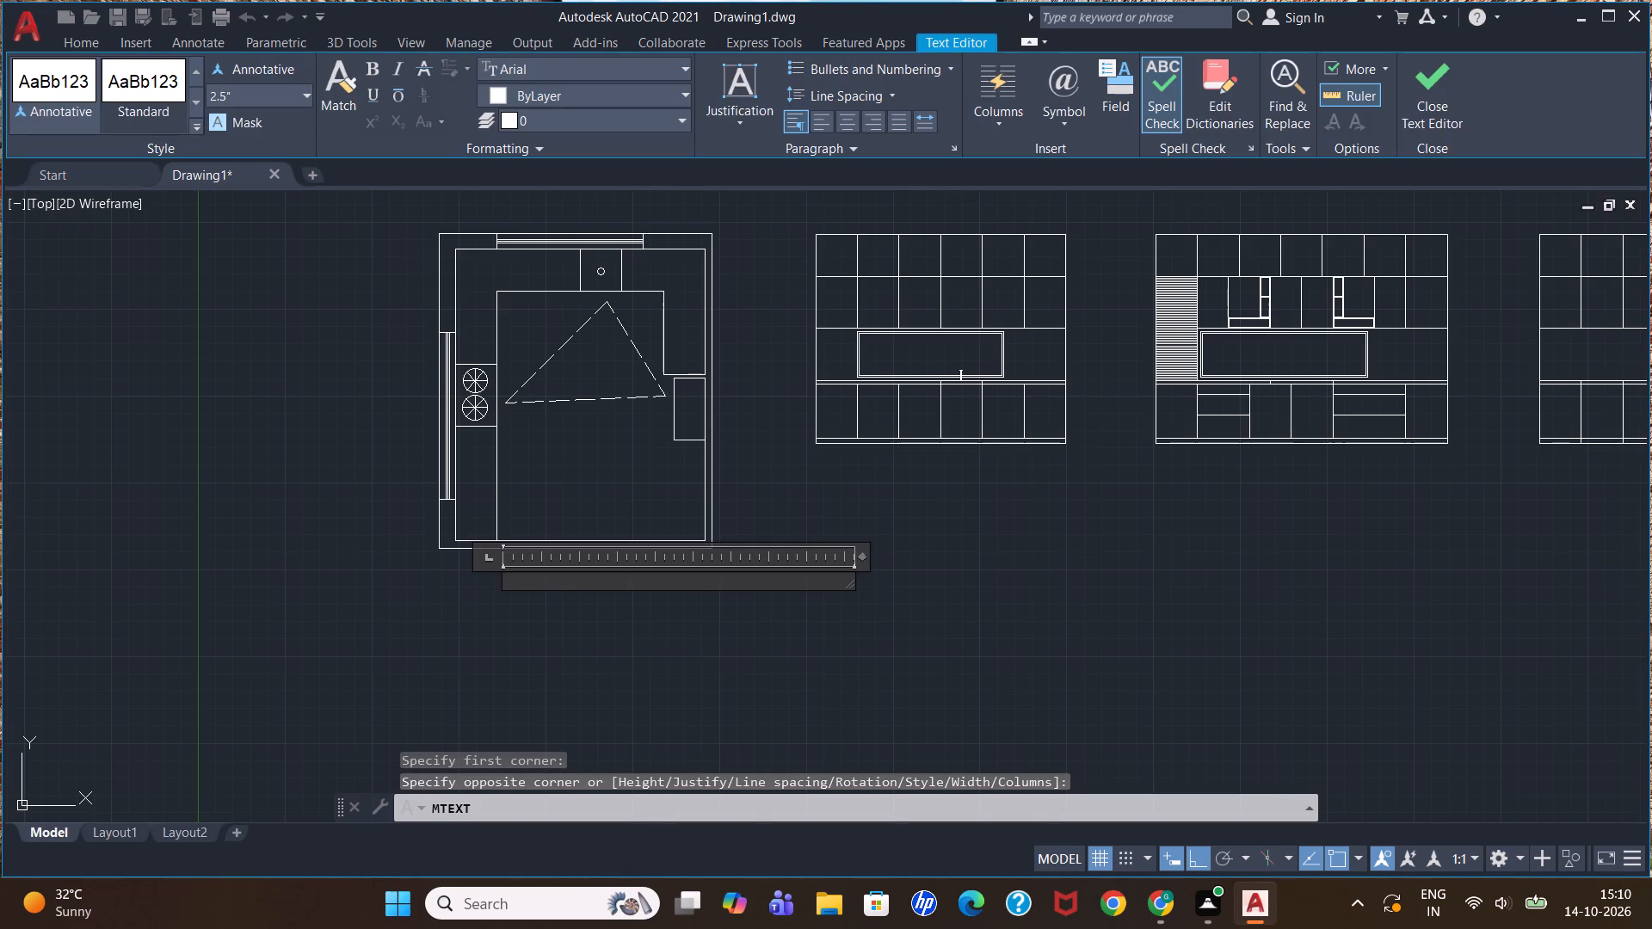
type("PLAN")
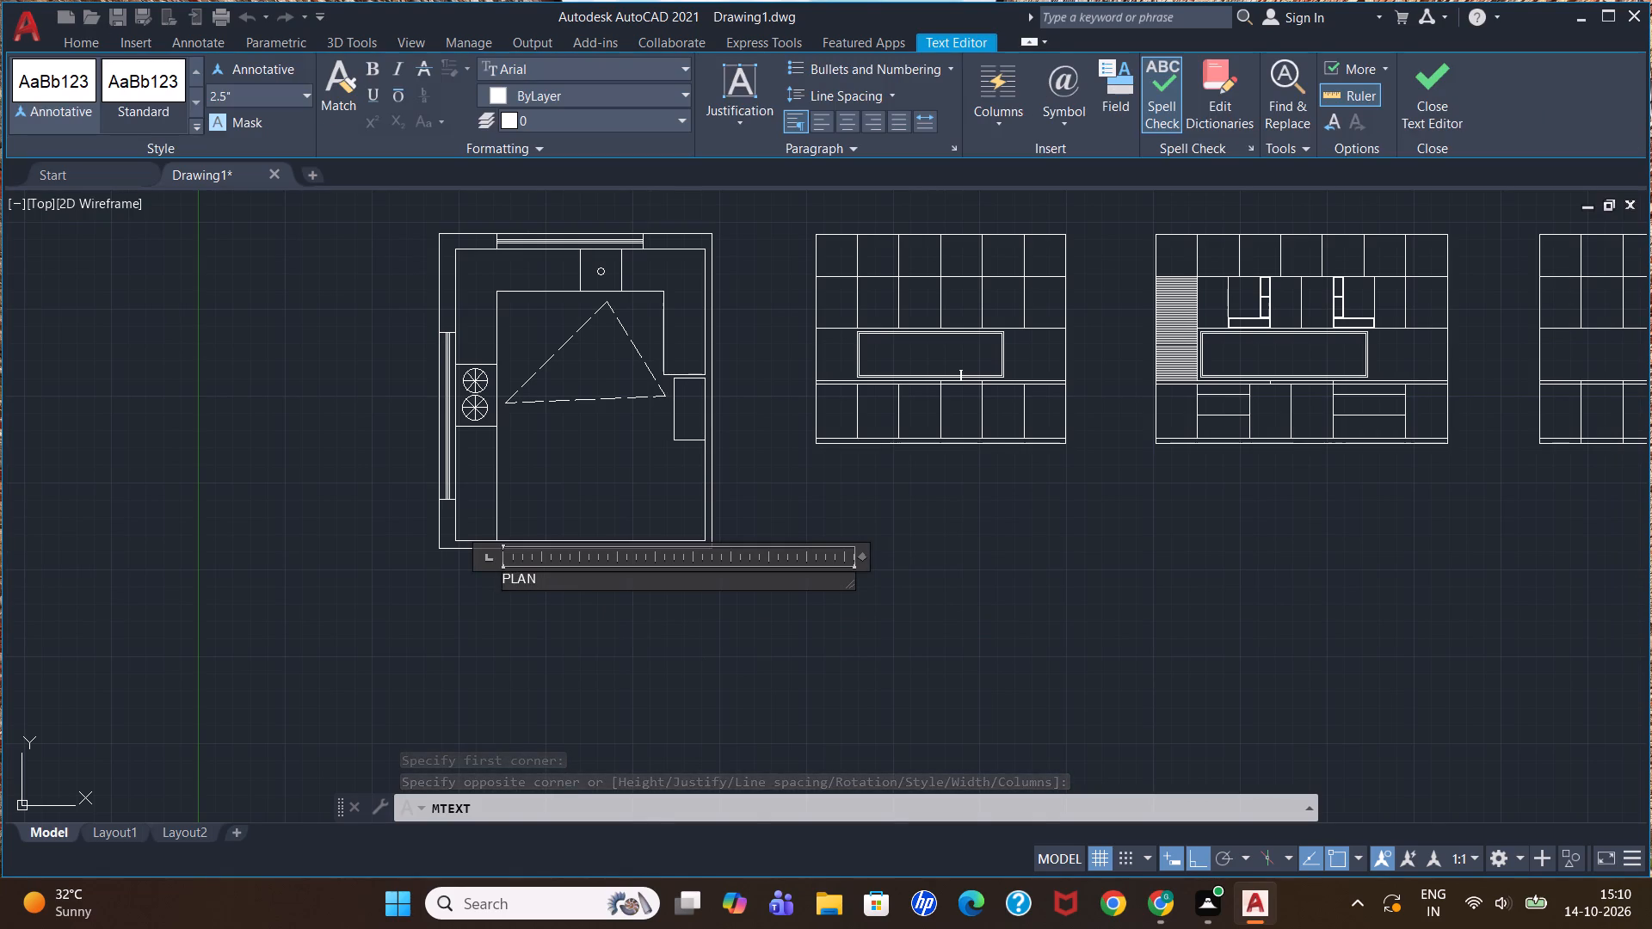
key("Return")
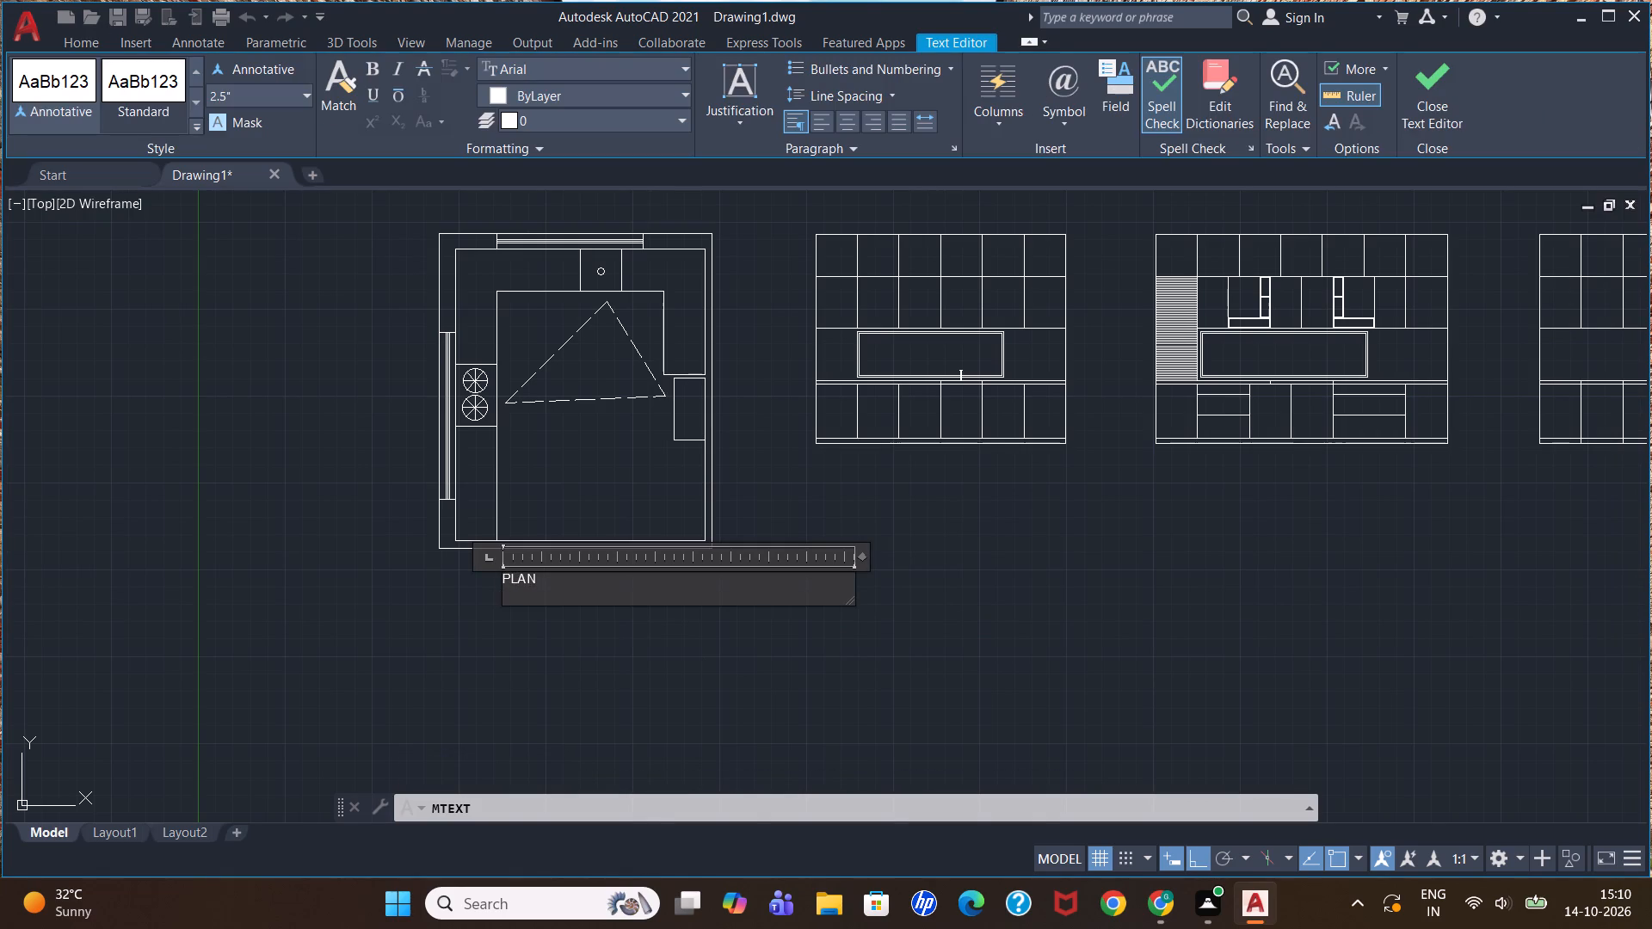
left_click(598, 637)
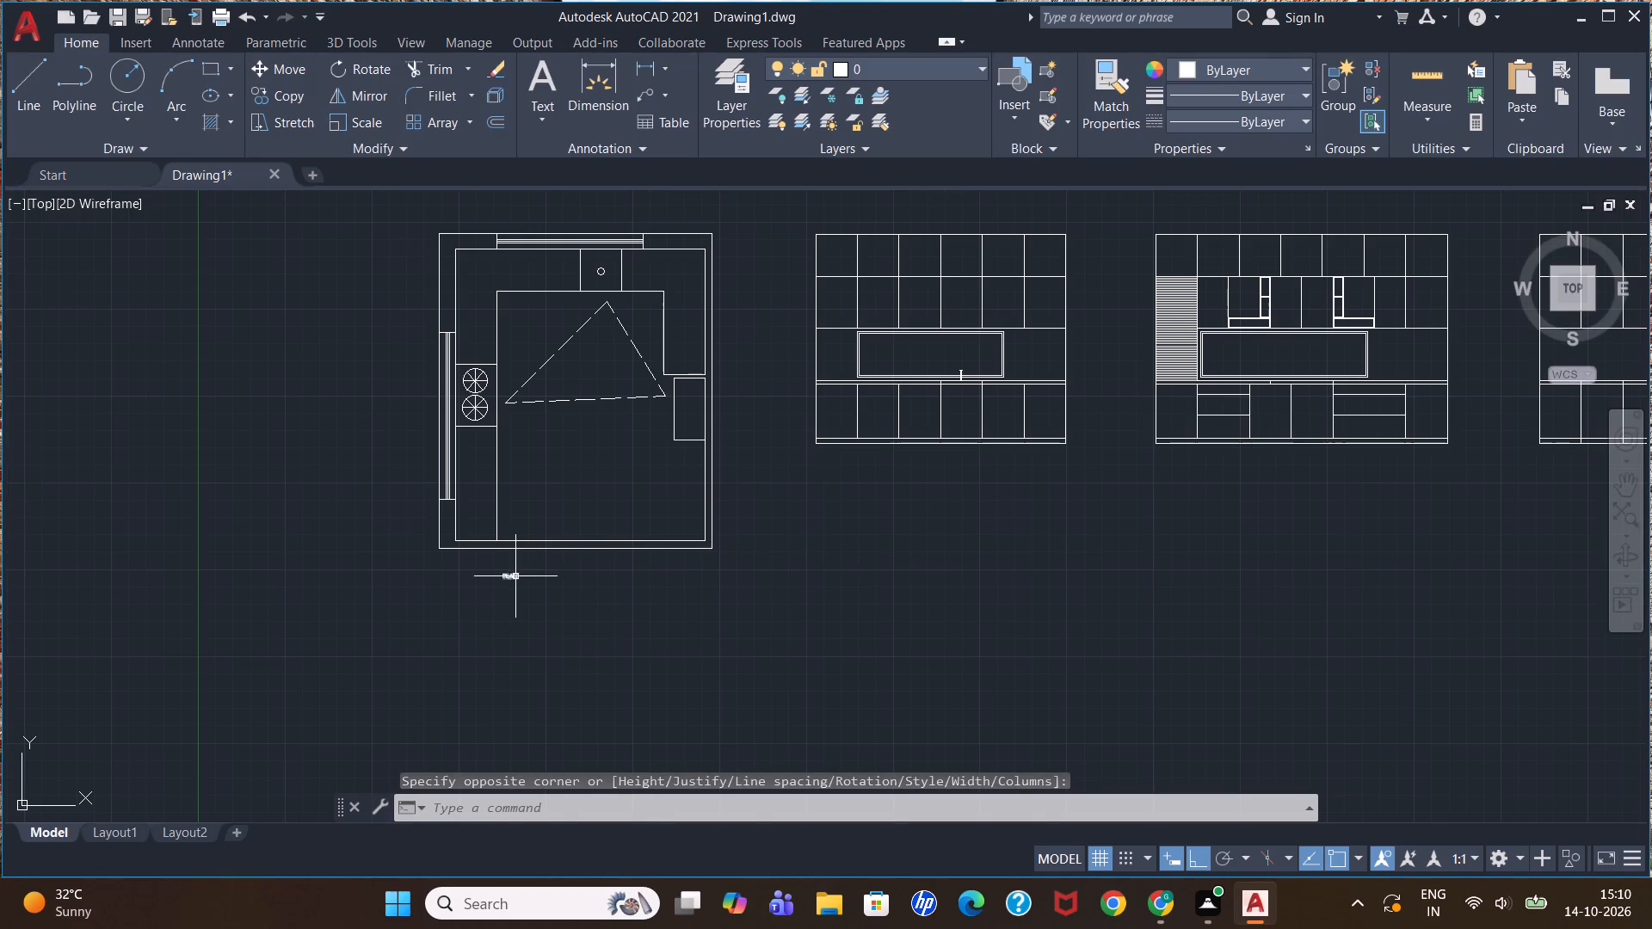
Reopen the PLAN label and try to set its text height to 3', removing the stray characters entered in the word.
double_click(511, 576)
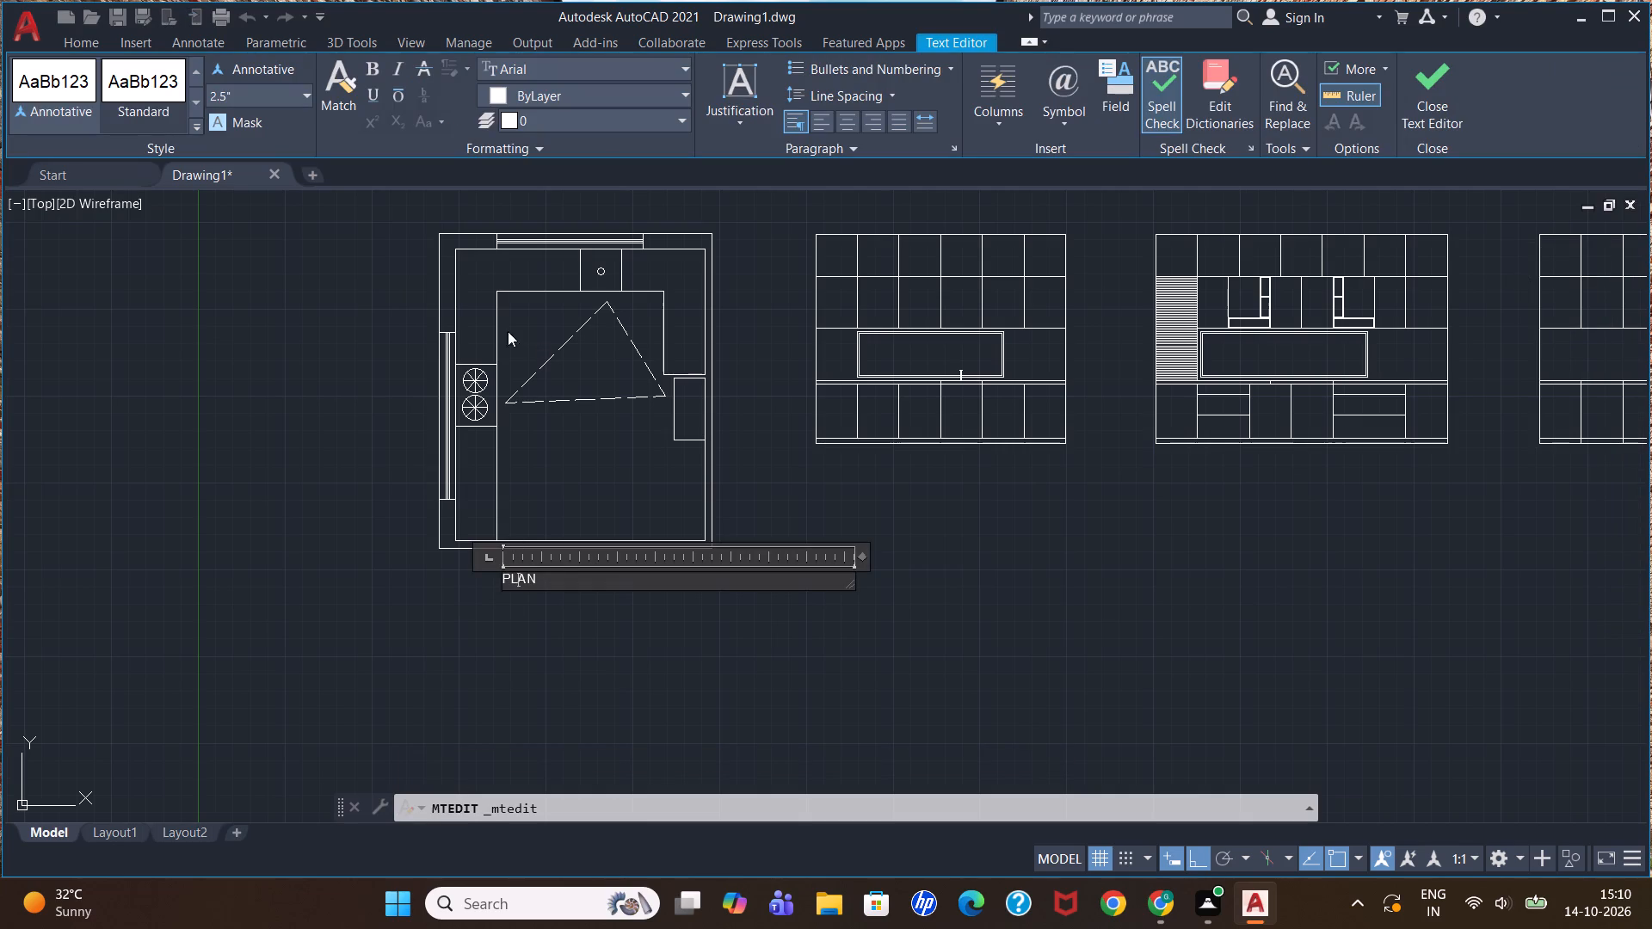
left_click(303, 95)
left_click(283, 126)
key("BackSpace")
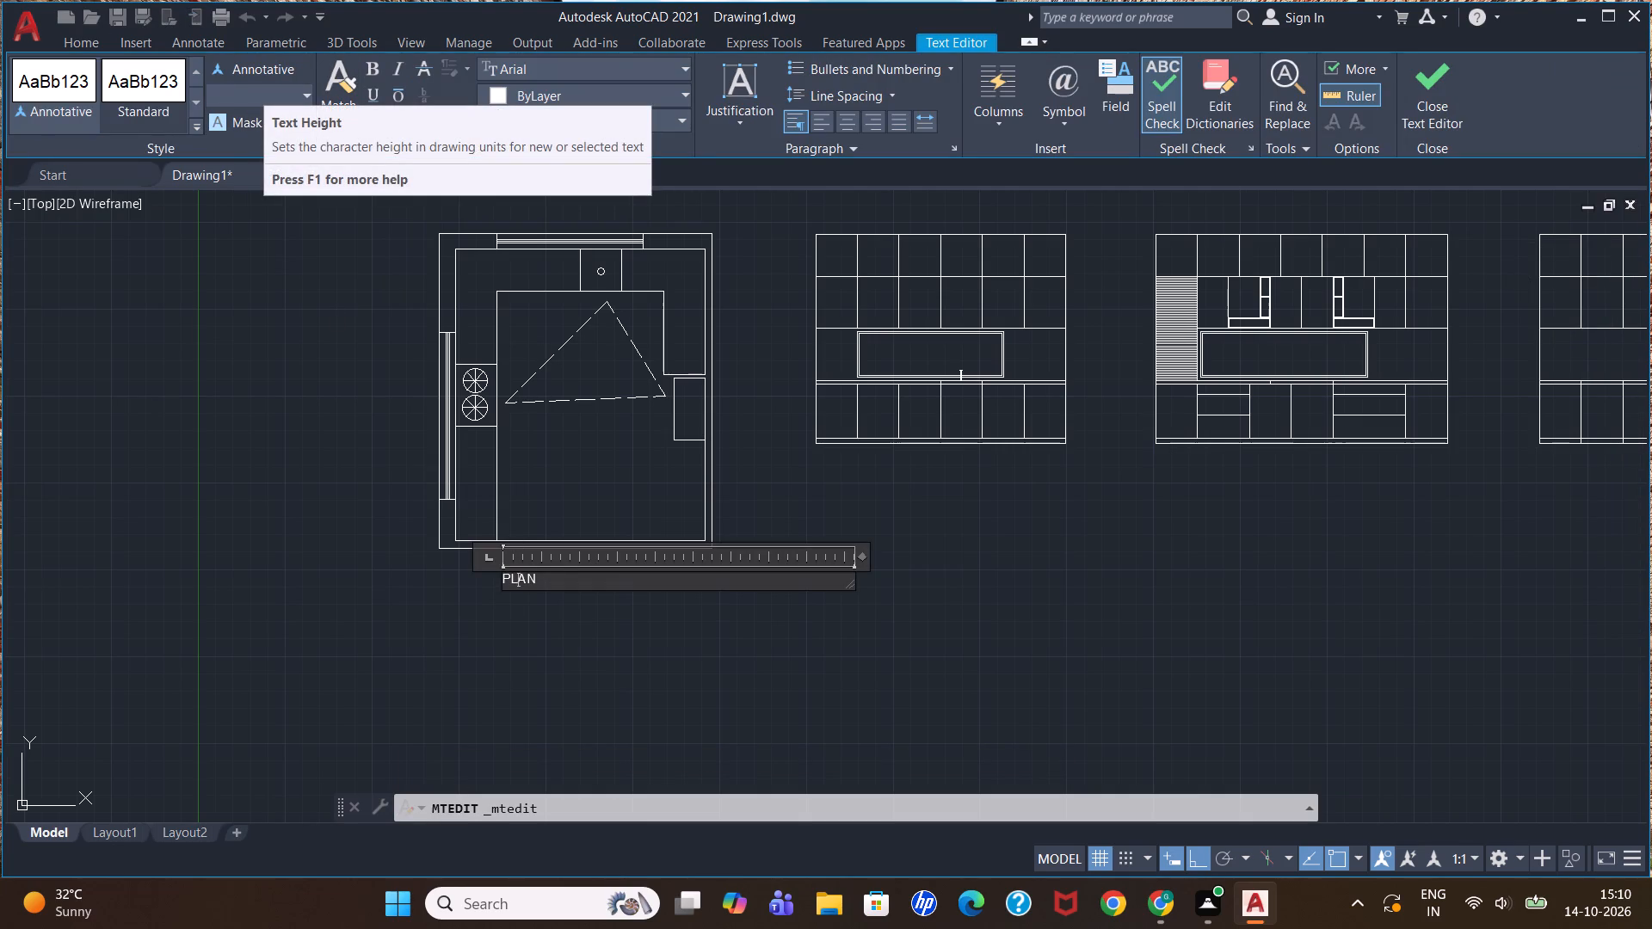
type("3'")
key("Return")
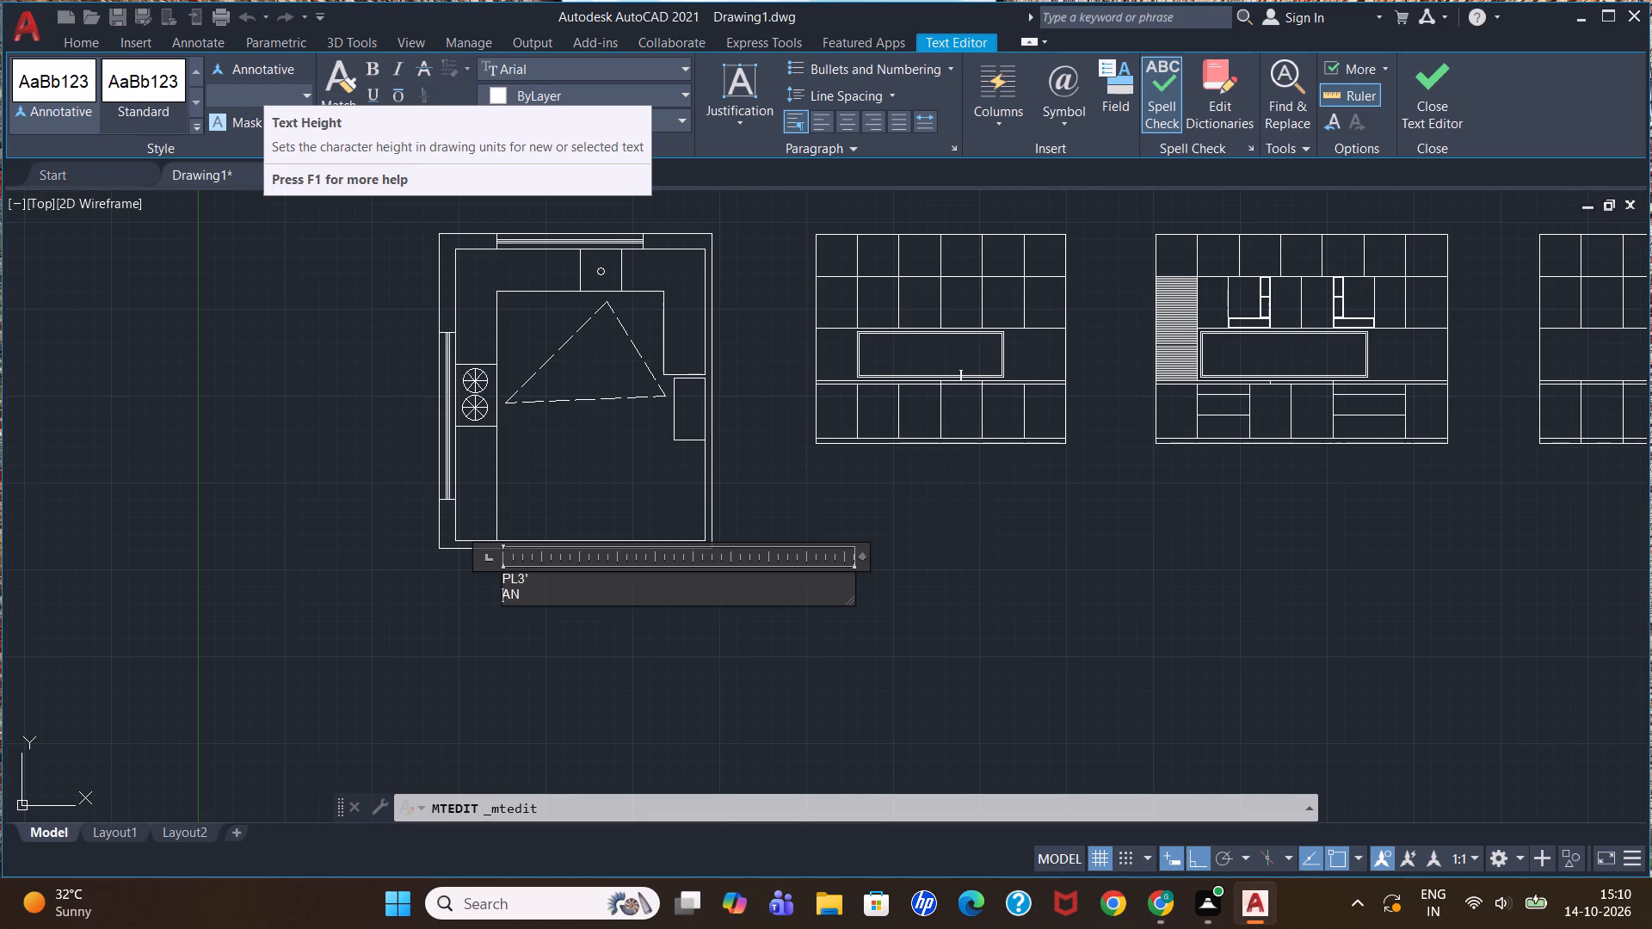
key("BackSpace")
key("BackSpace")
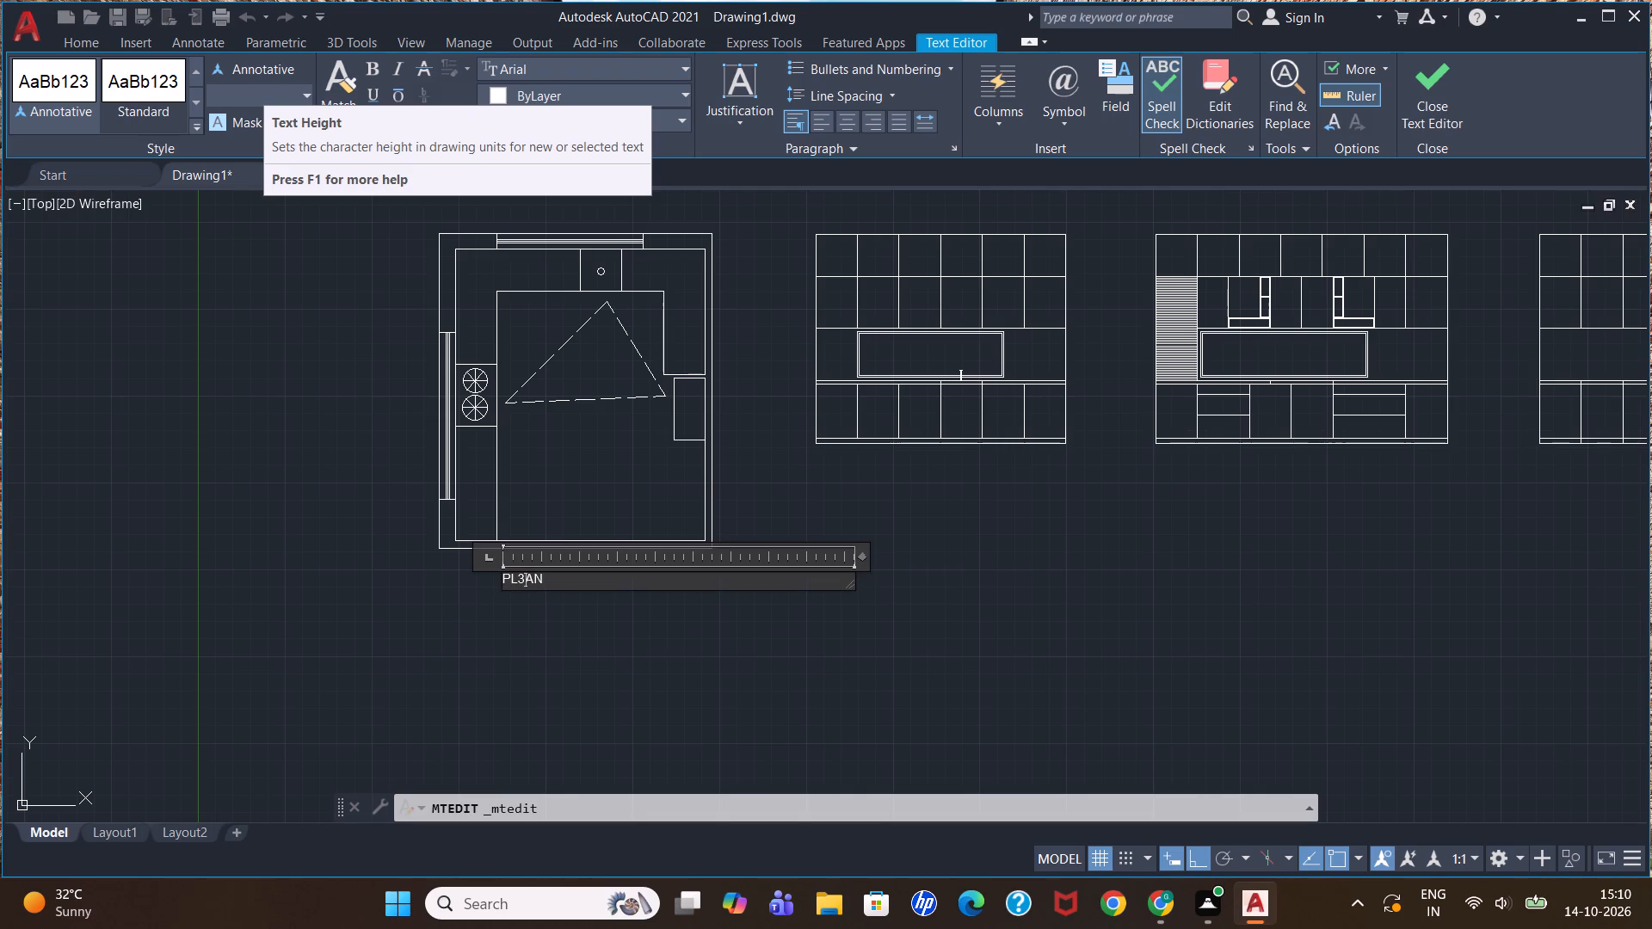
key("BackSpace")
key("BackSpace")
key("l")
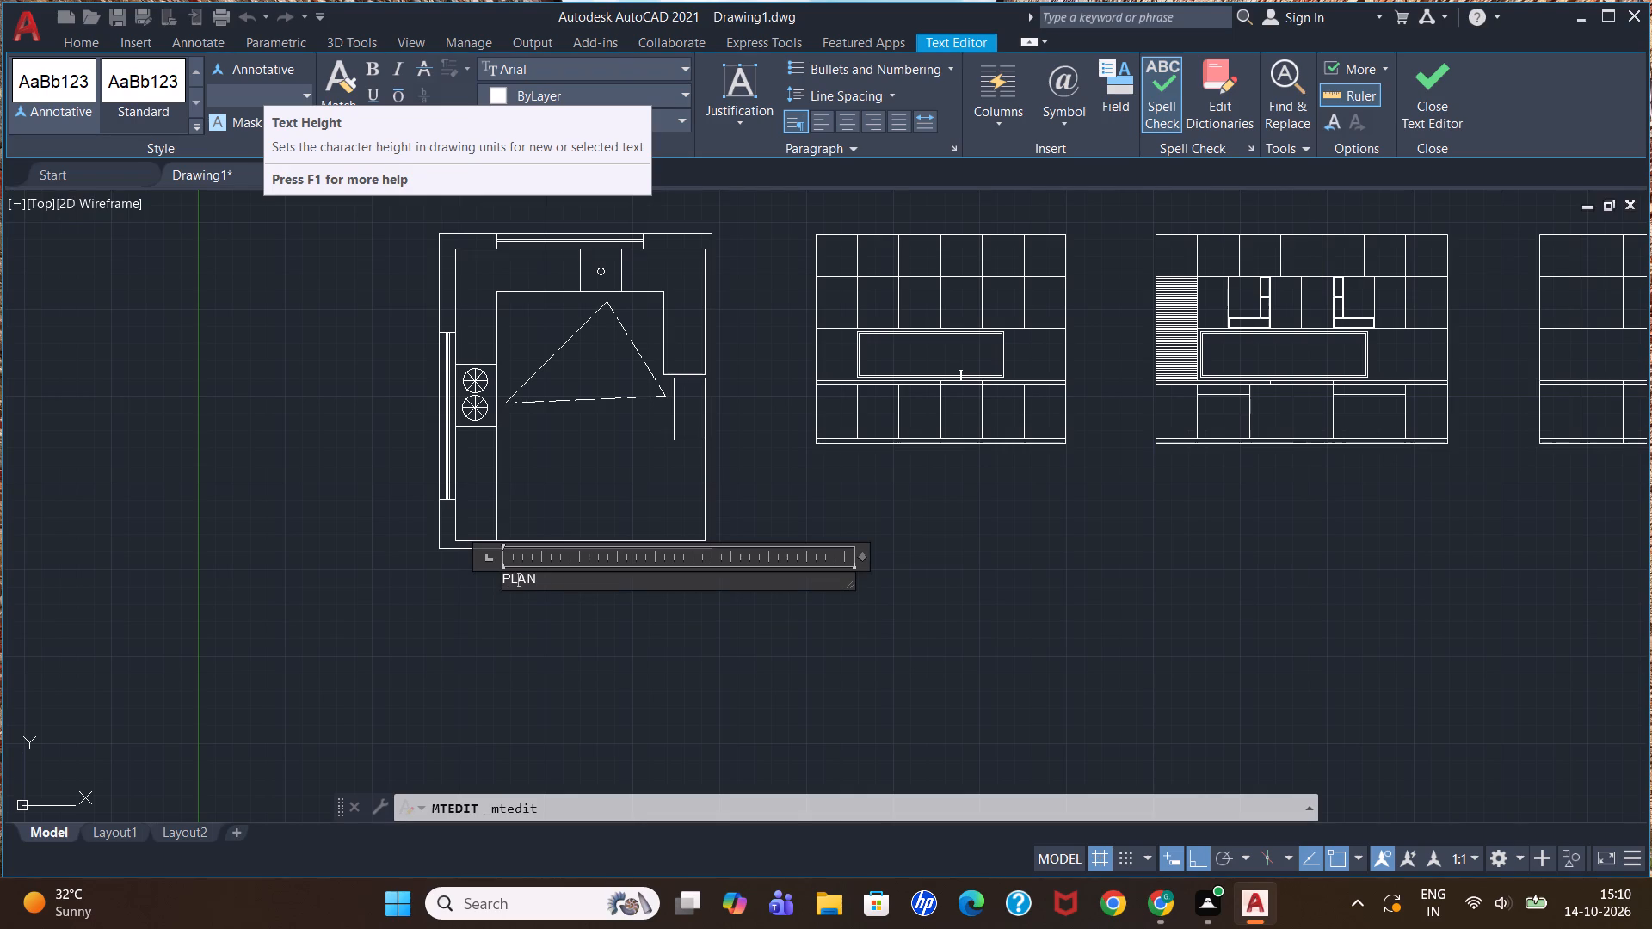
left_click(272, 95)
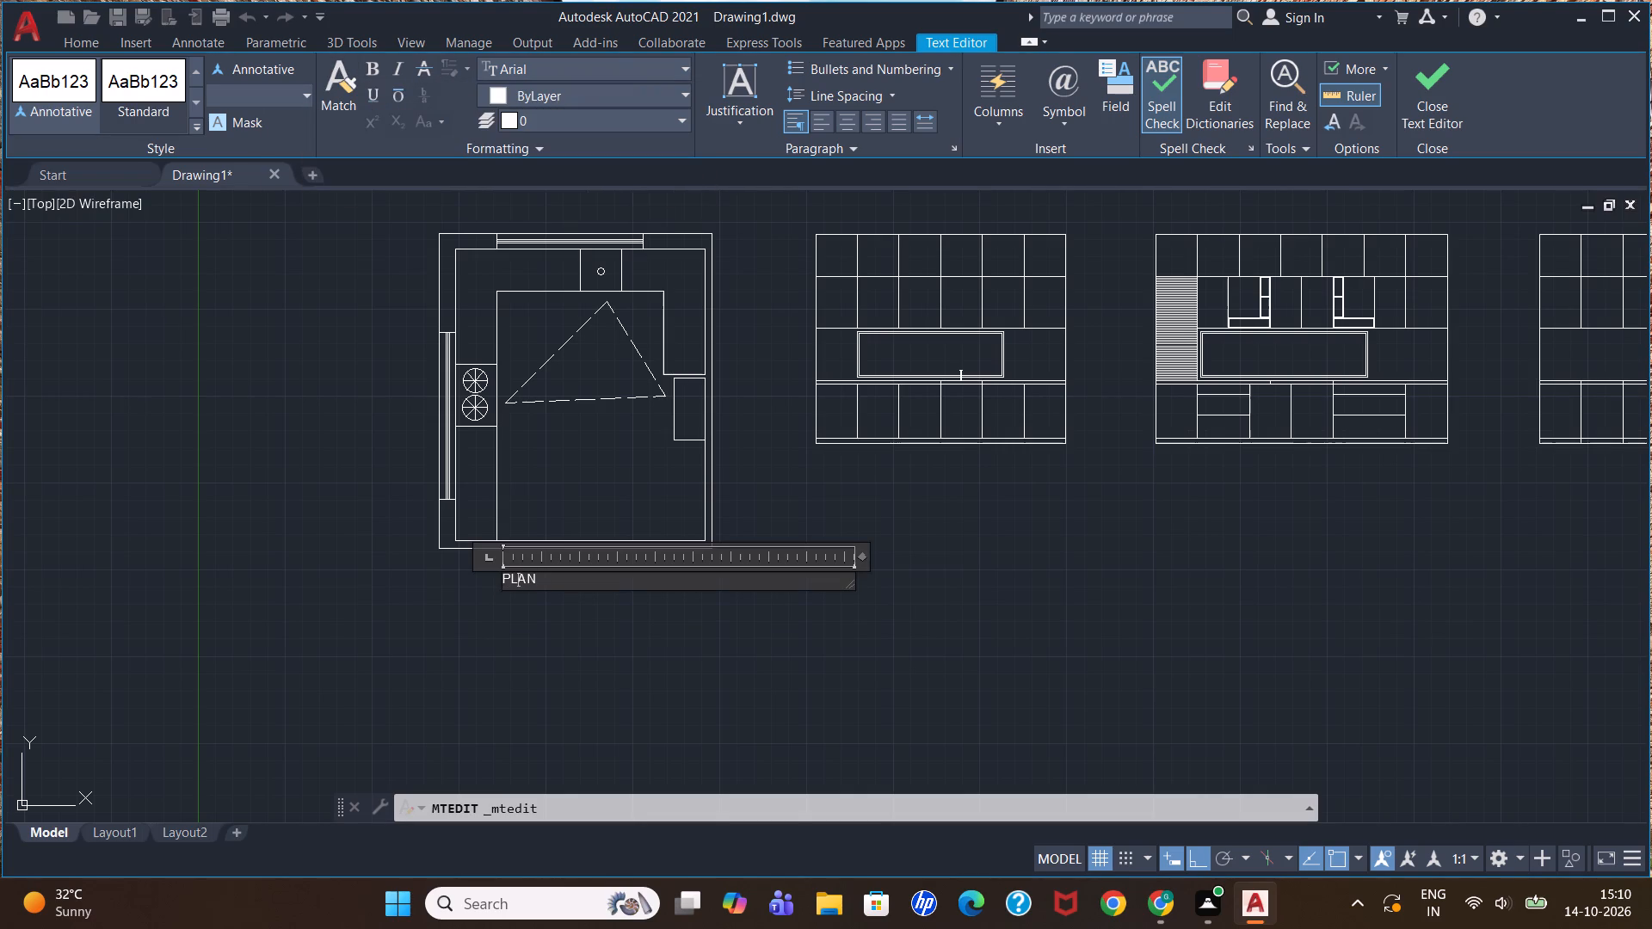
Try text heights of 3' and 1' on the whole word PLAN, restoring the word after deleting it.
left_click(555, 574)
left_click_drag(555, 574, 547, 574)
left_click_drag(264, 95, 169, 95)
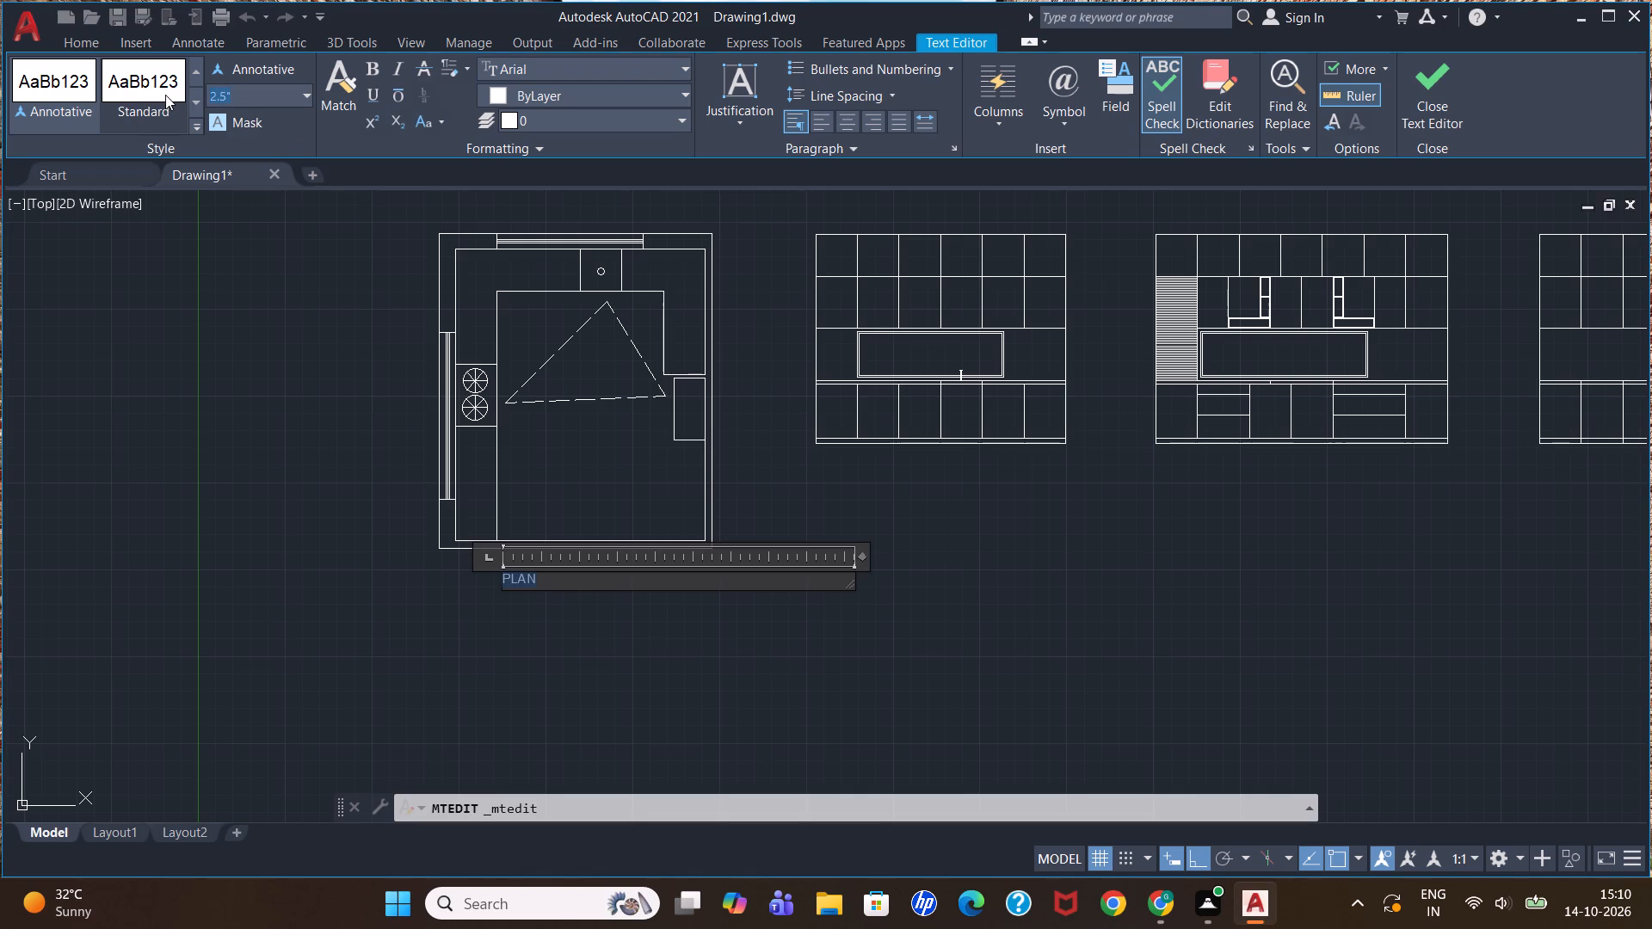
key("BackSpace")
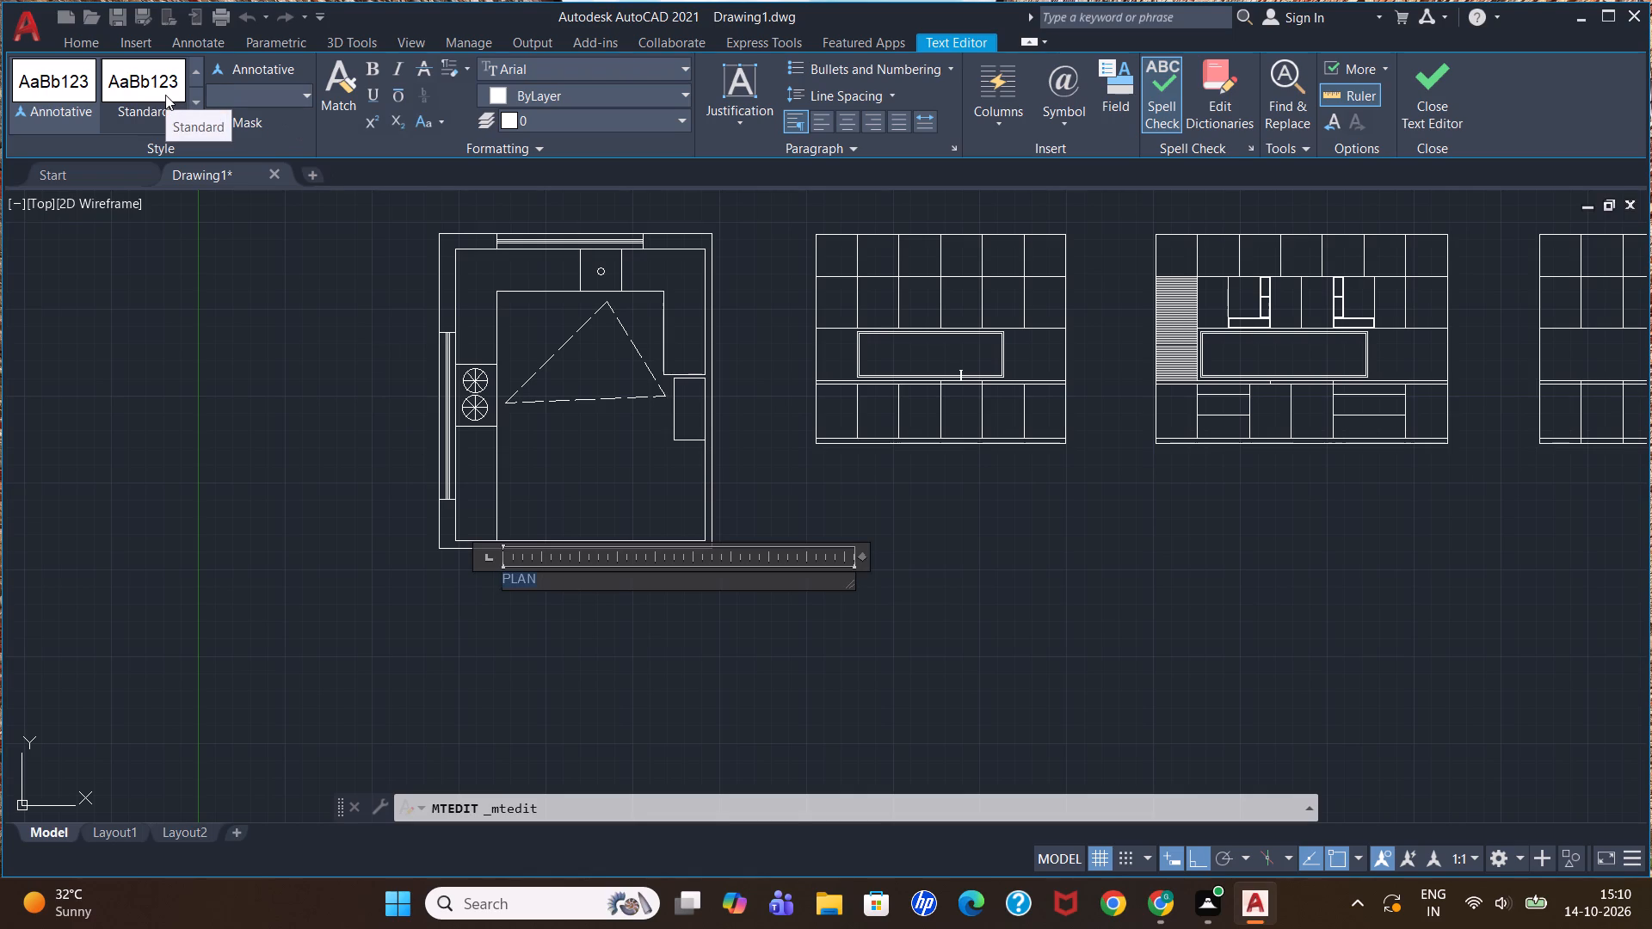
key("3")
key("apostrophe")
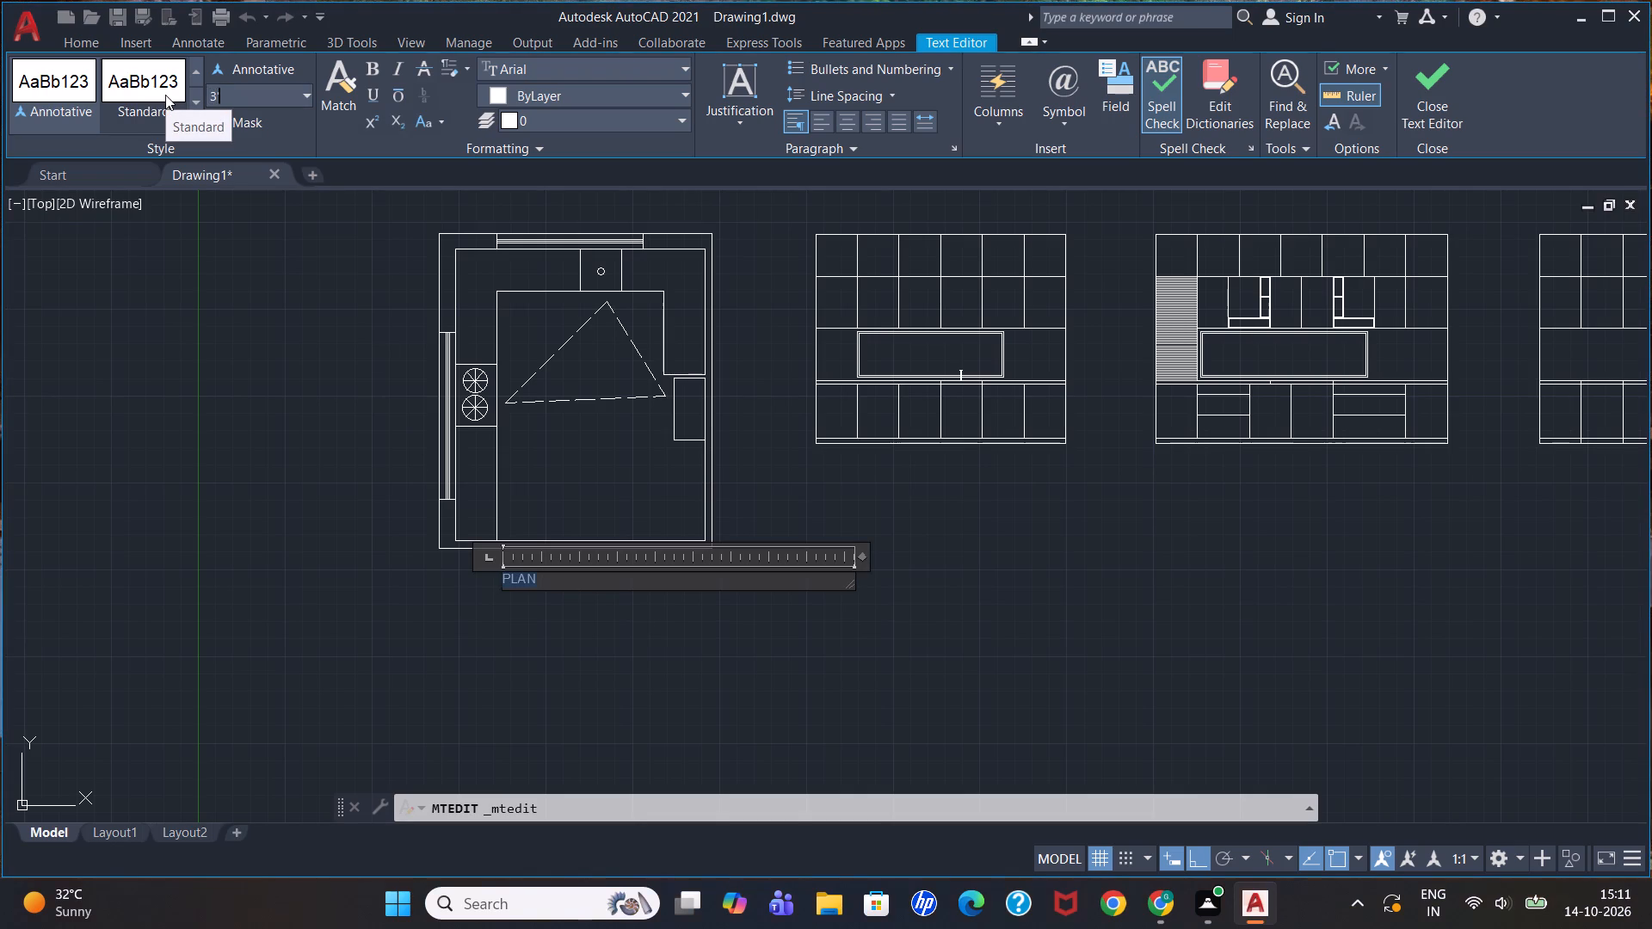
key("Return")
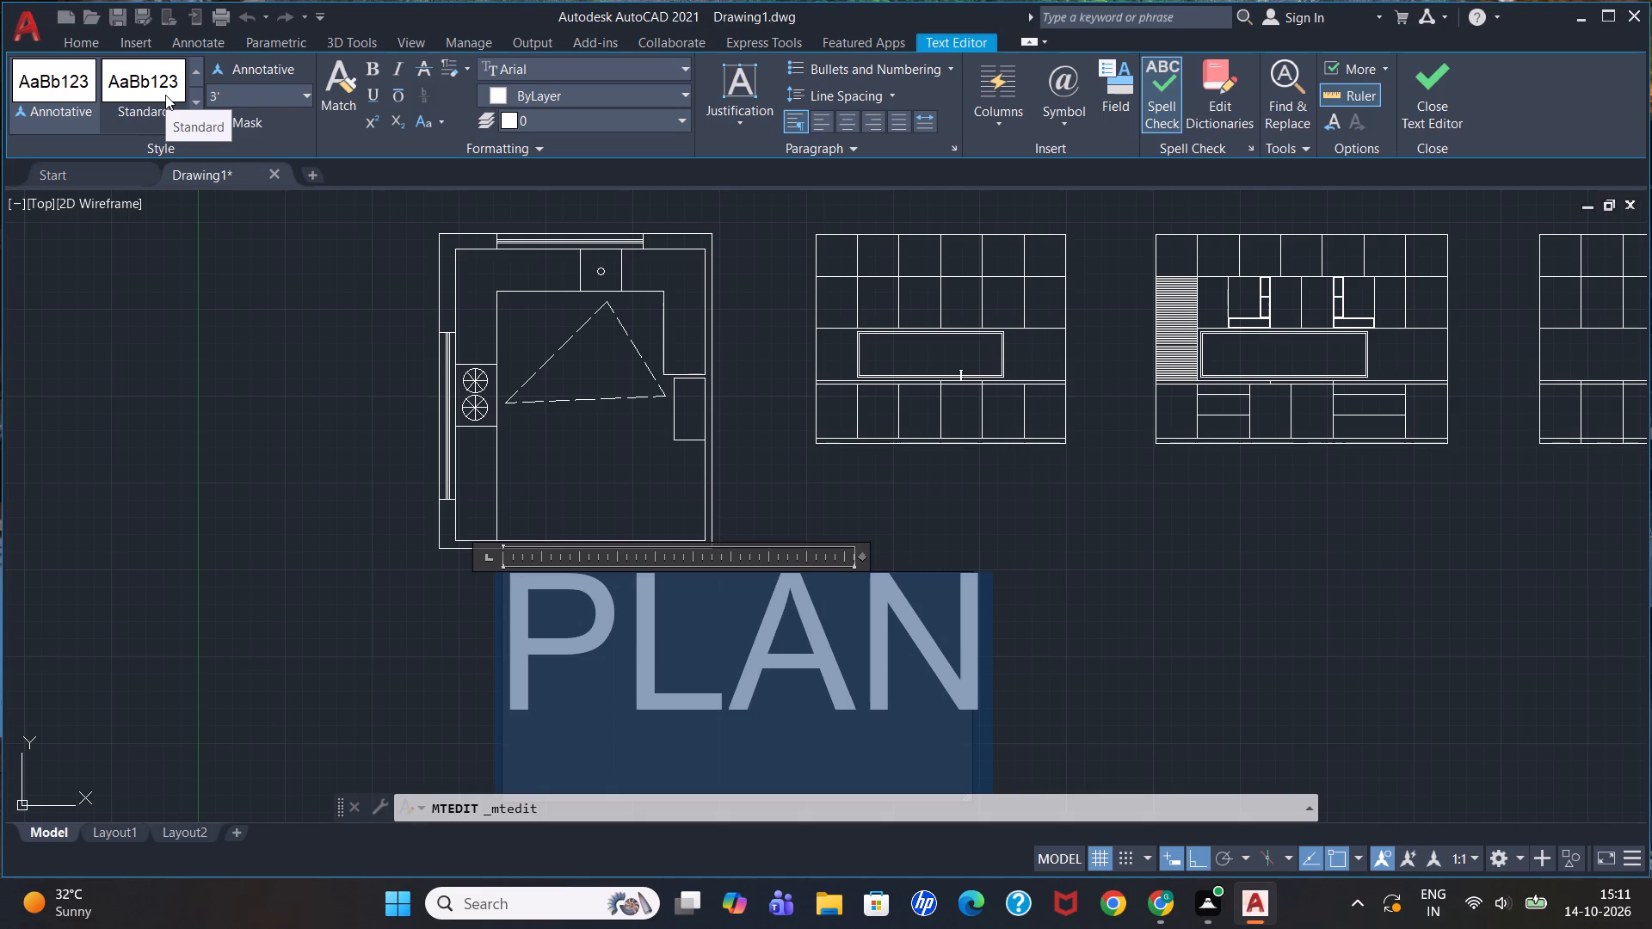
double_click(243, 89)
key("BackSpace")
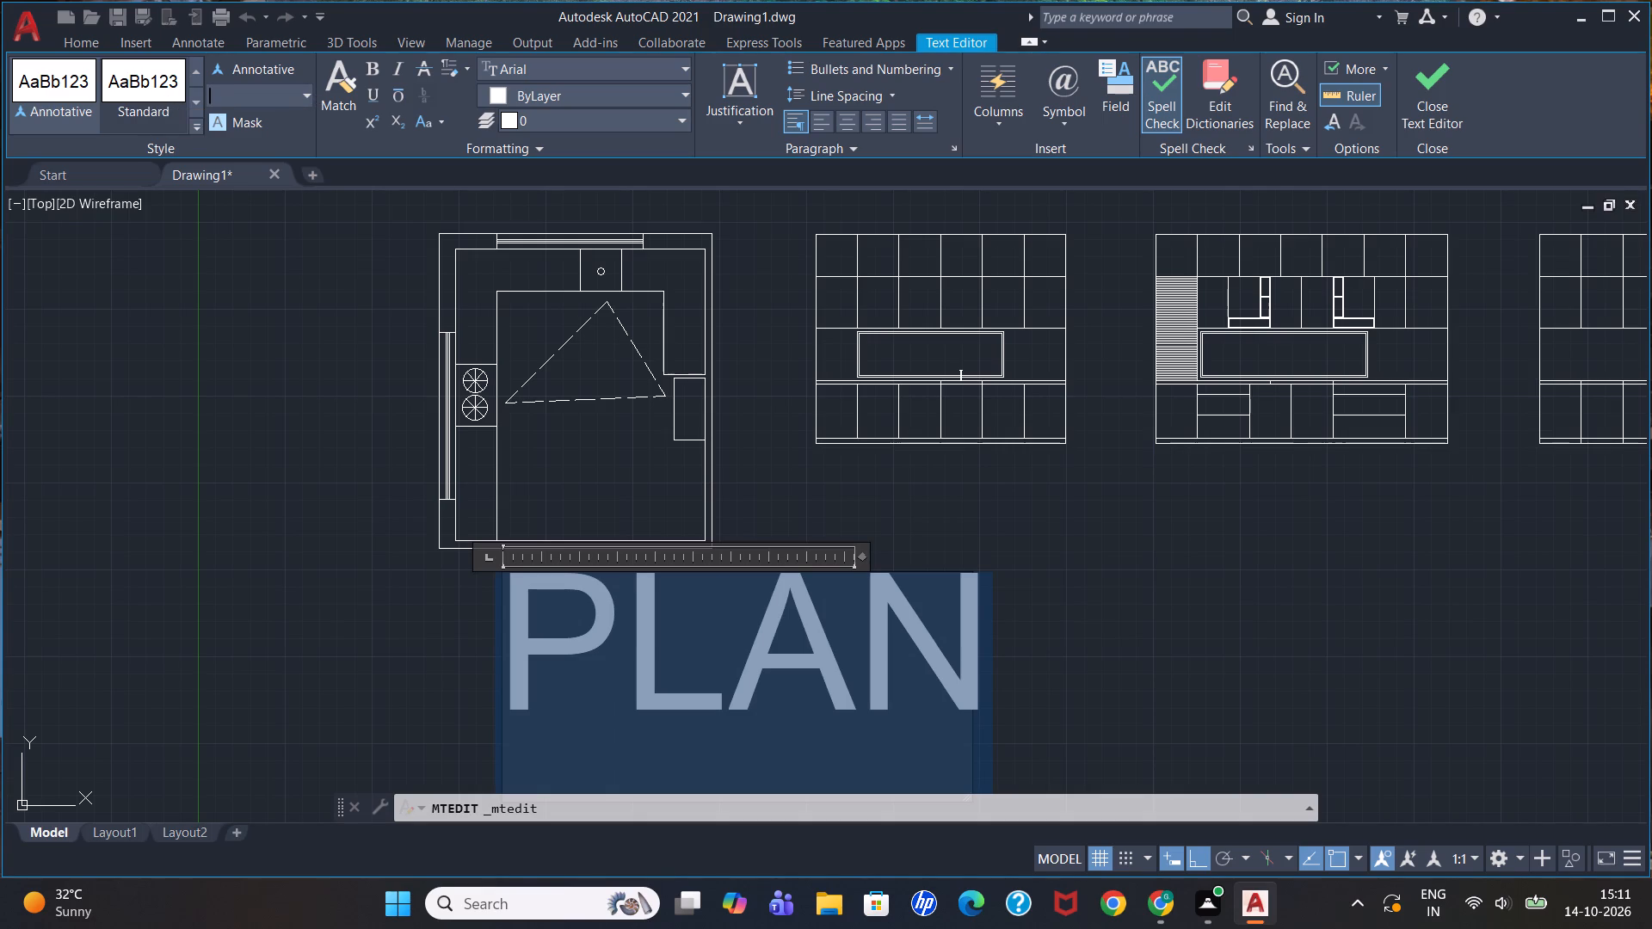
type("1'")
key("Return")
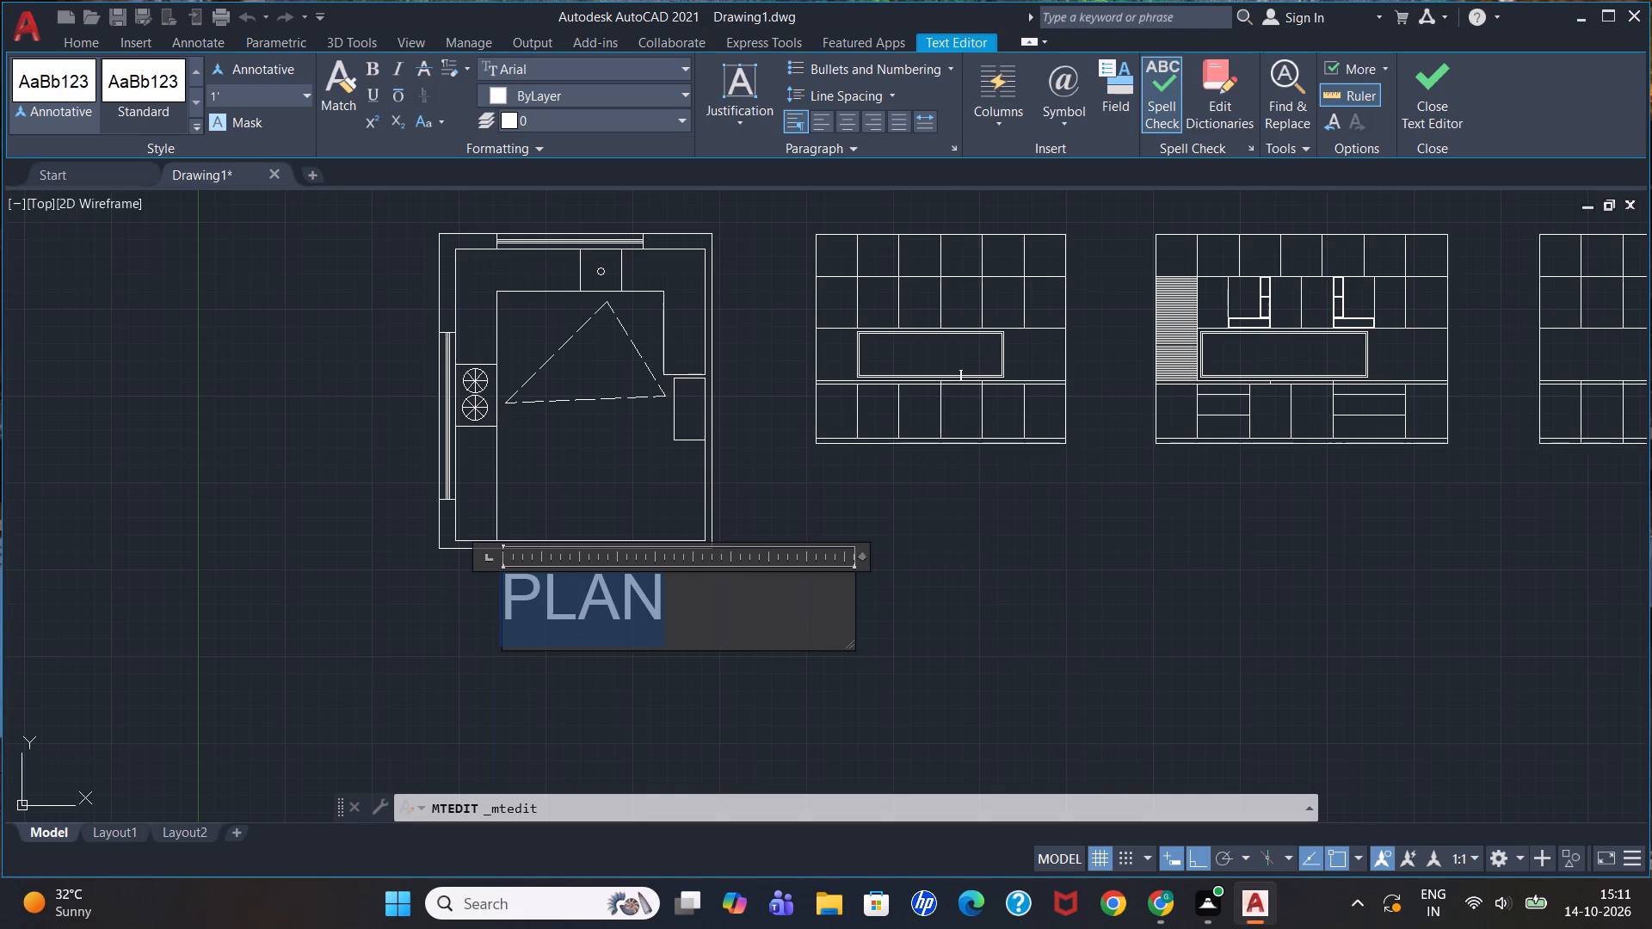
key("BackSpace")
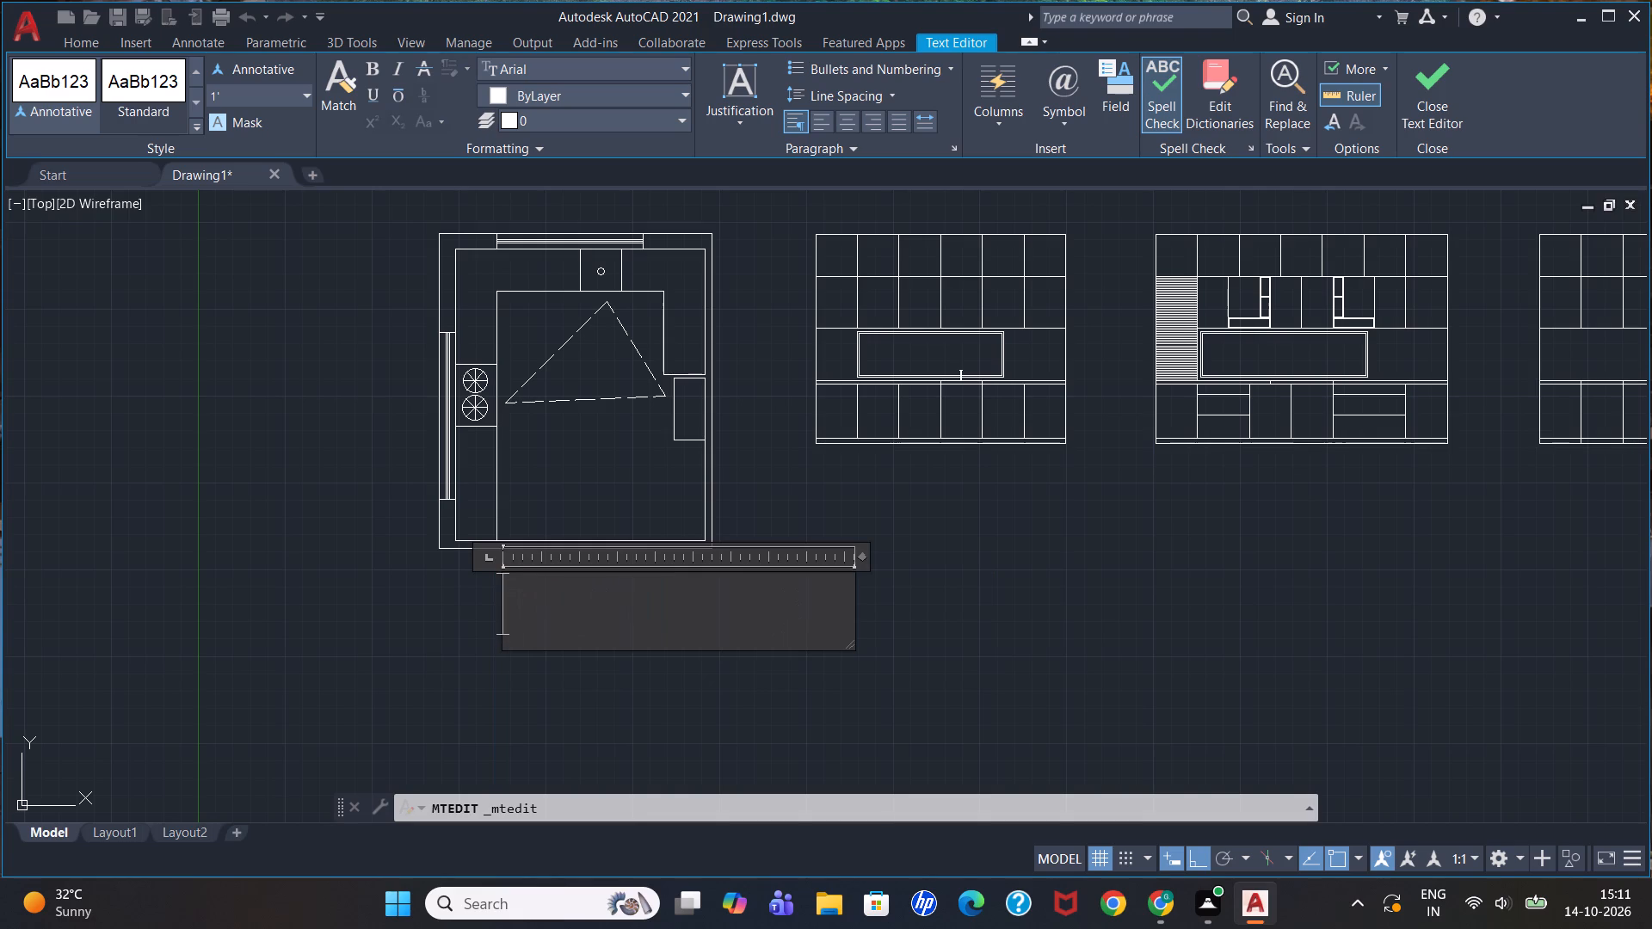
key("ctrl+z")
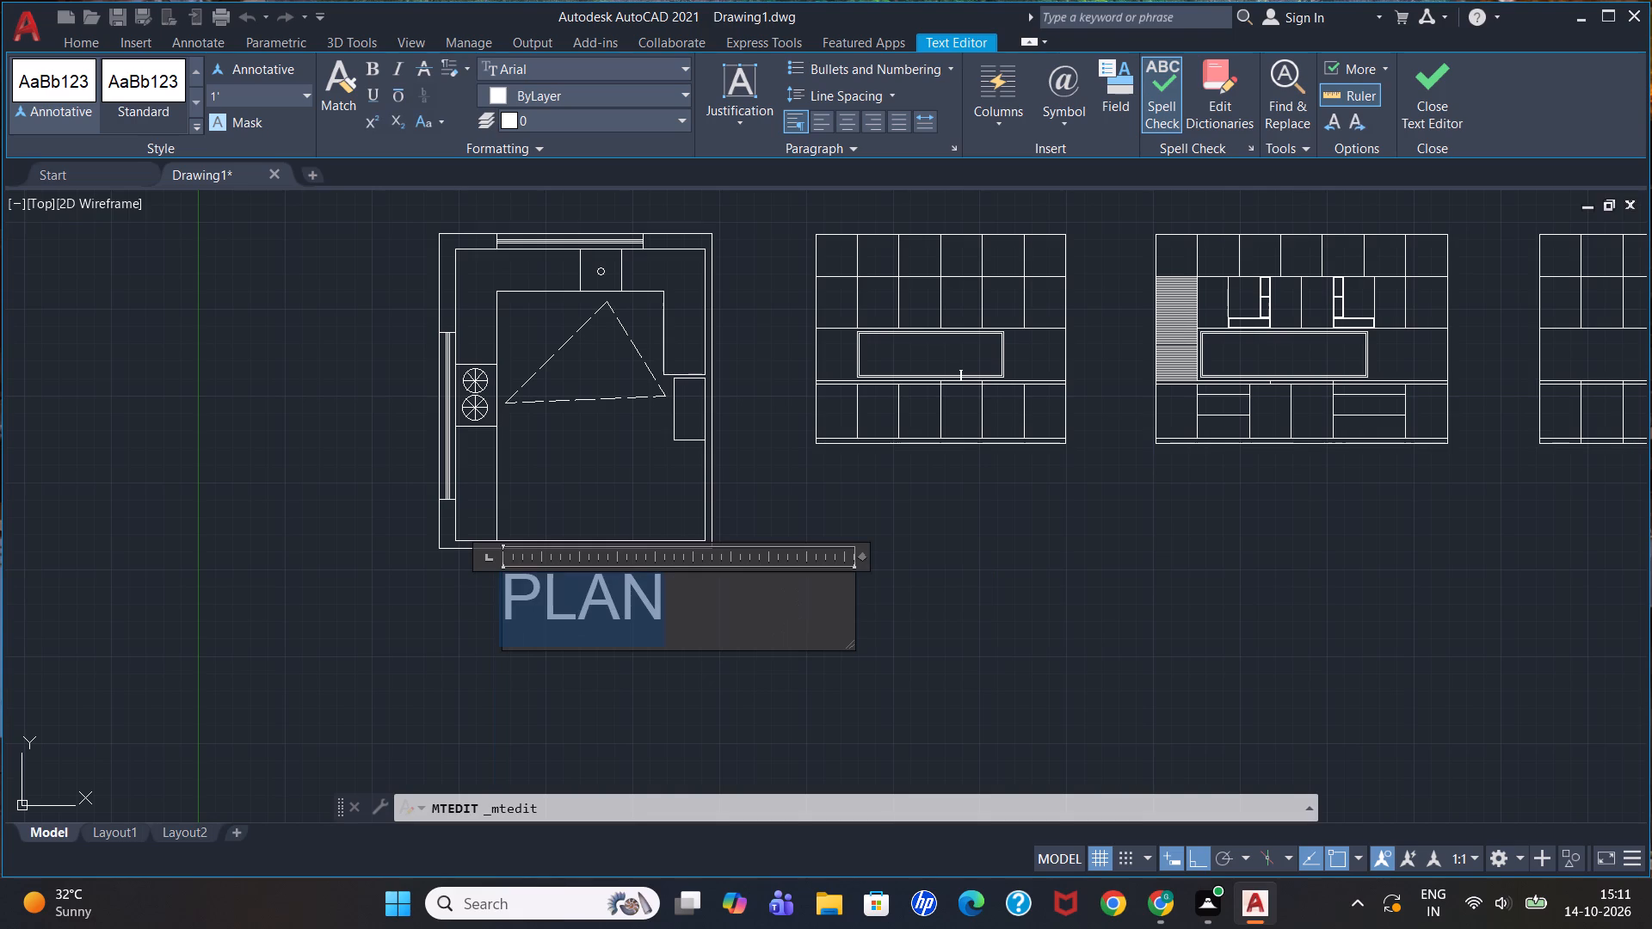
Set the PLAN label's text height to 6" and finish editing the text.
left_click(248, 90)
key("BackSpace")
type("6\"")
key("Return")
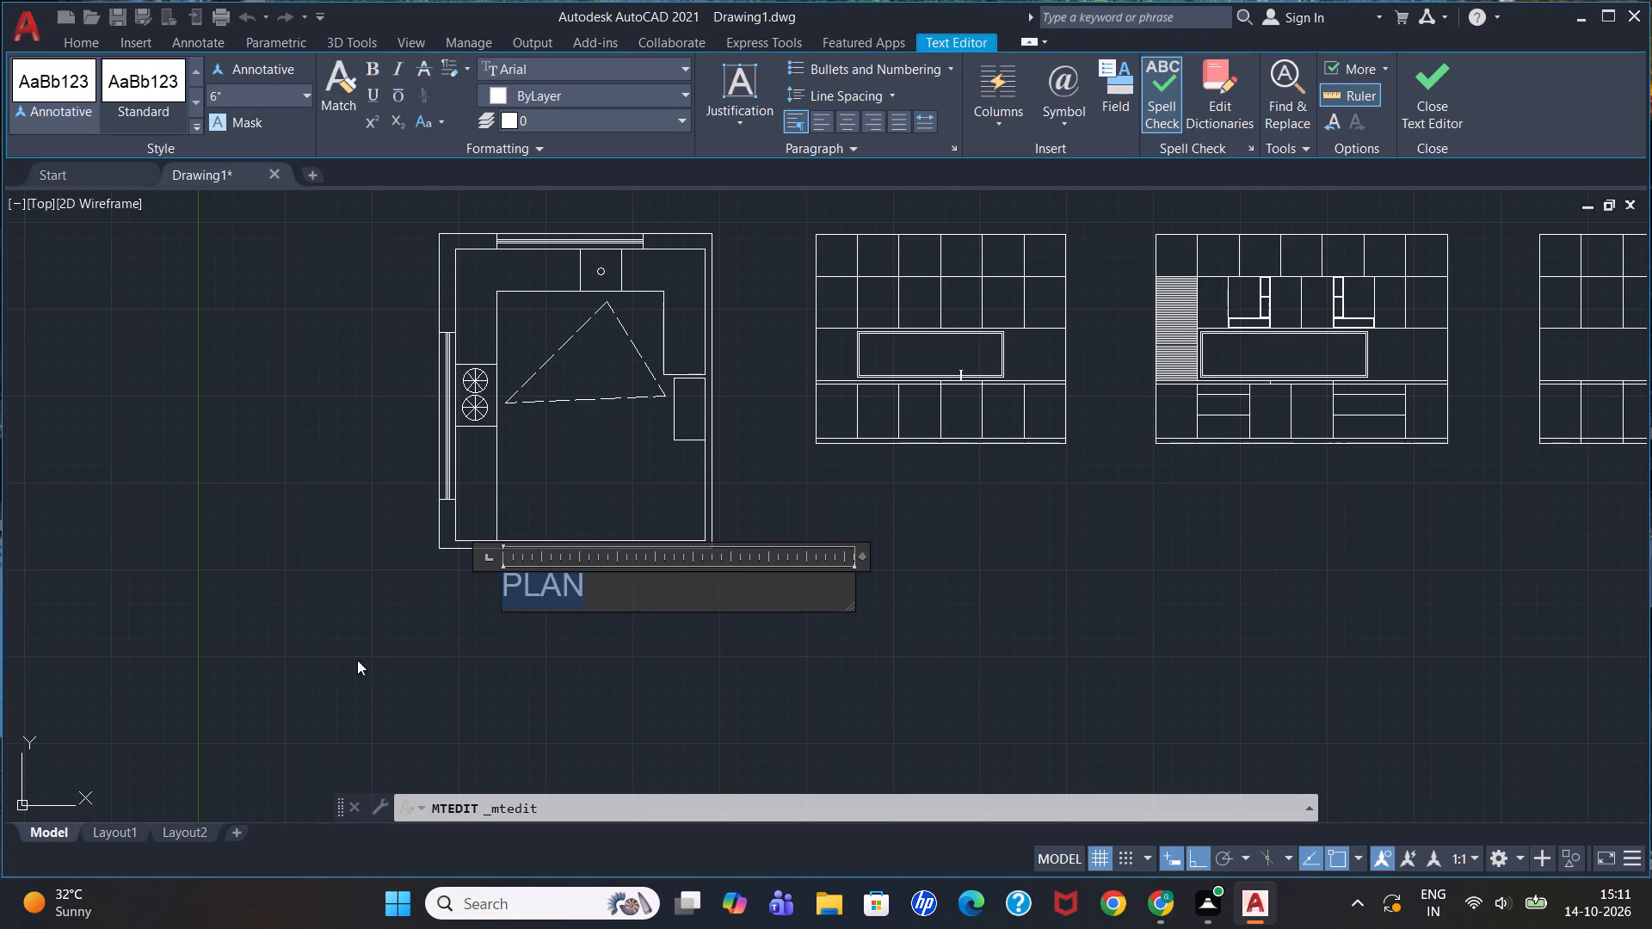
left_click(377, 681)
Move the PLAN label horizontally so it sits centred below the floor plan.
left_click(524, 581)
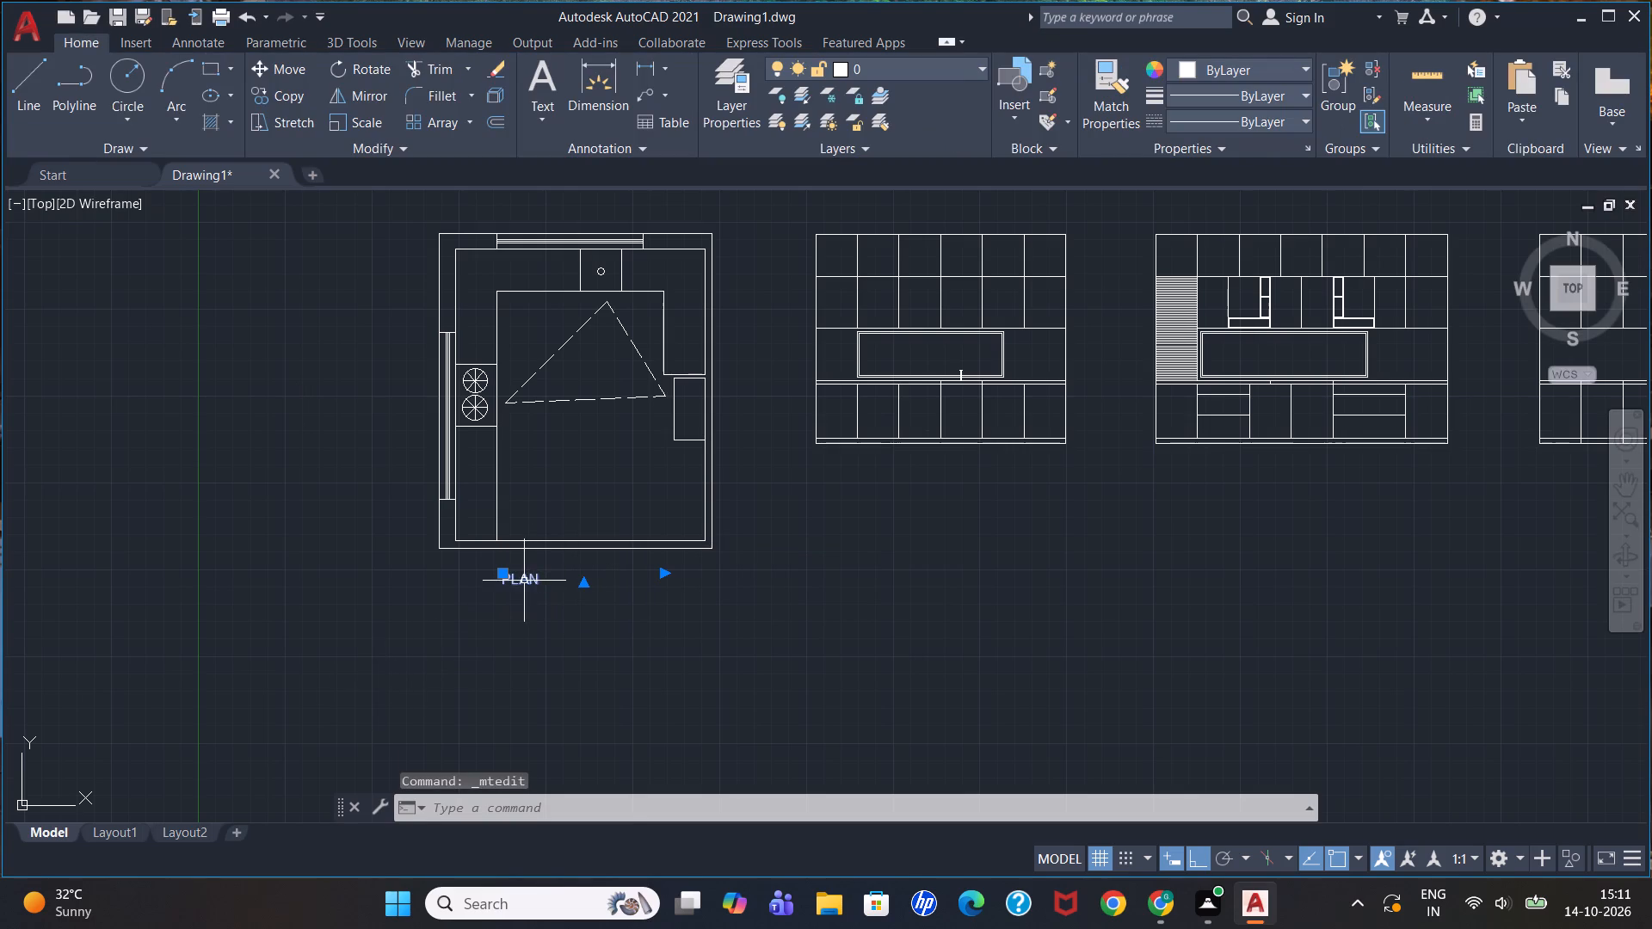
left_click(282, 65)
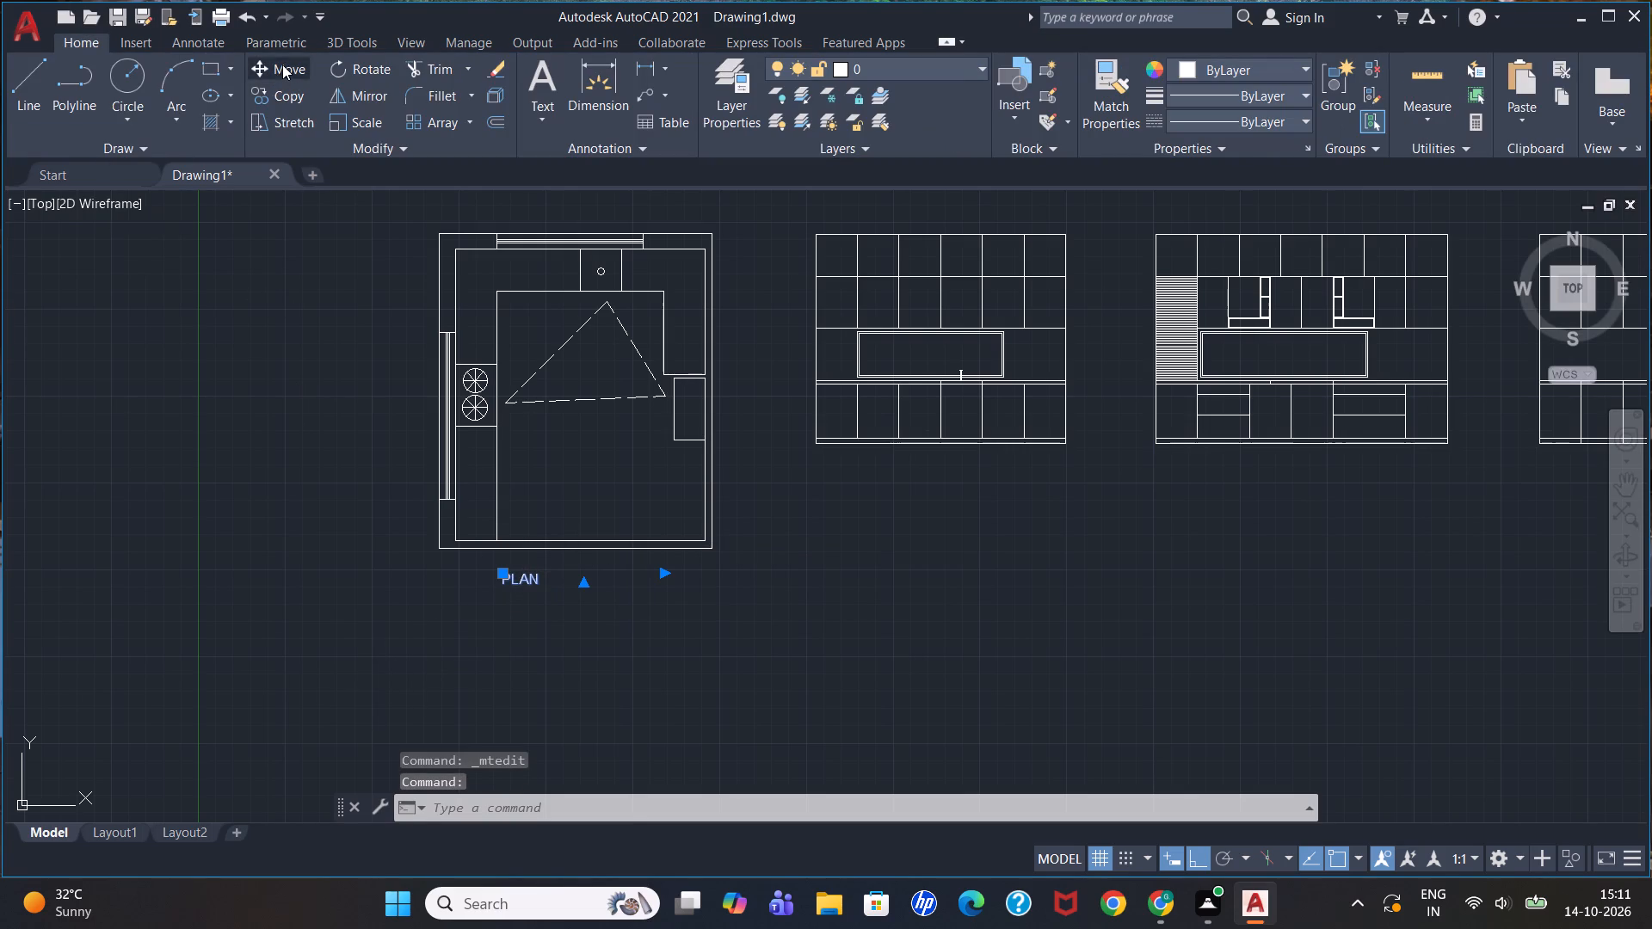
left_click(520, 584)
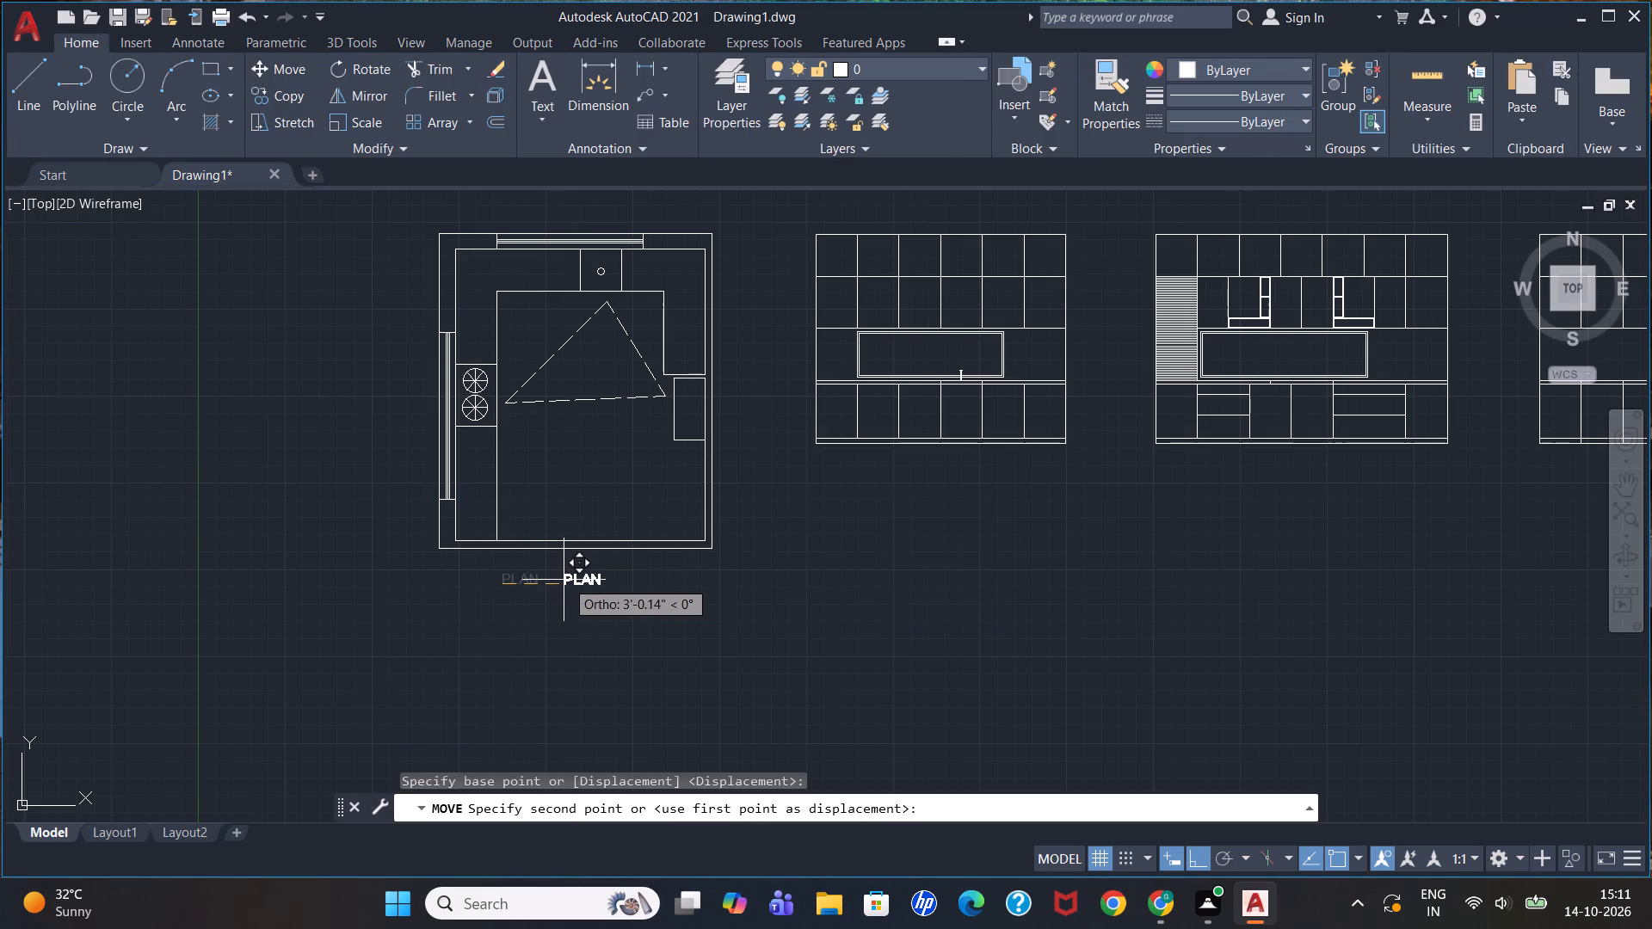
left_click(555, 572)
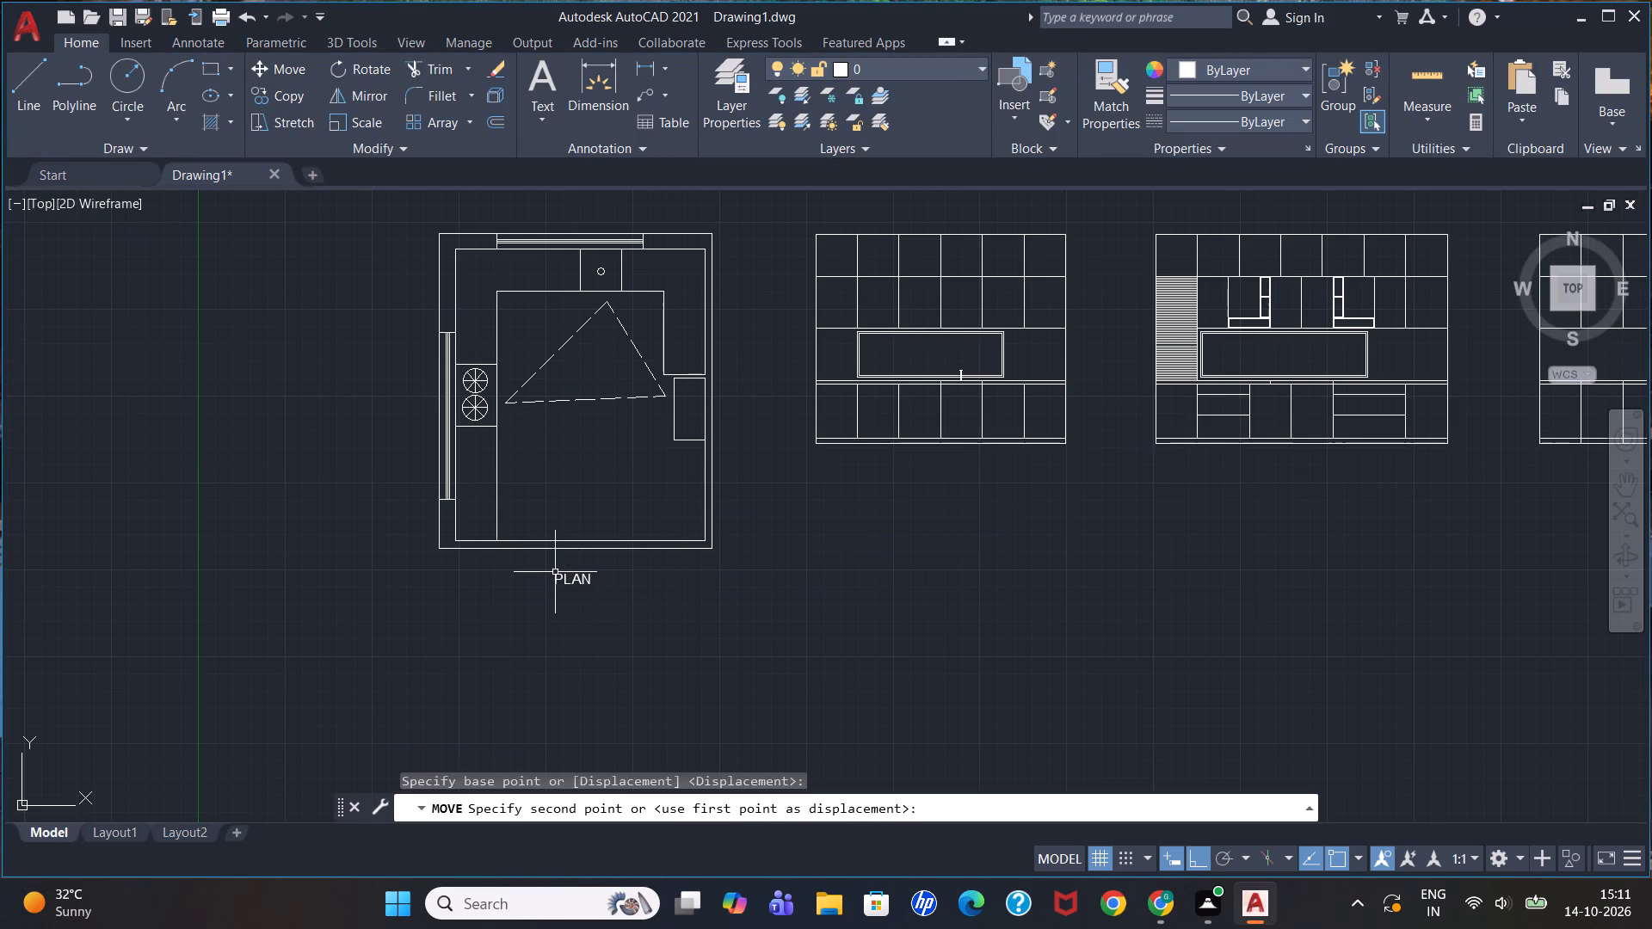
Add a multiline text label reading ELEVATION A below the first elevation beside the floor plan.
scroll(746, 628, "down", 1)
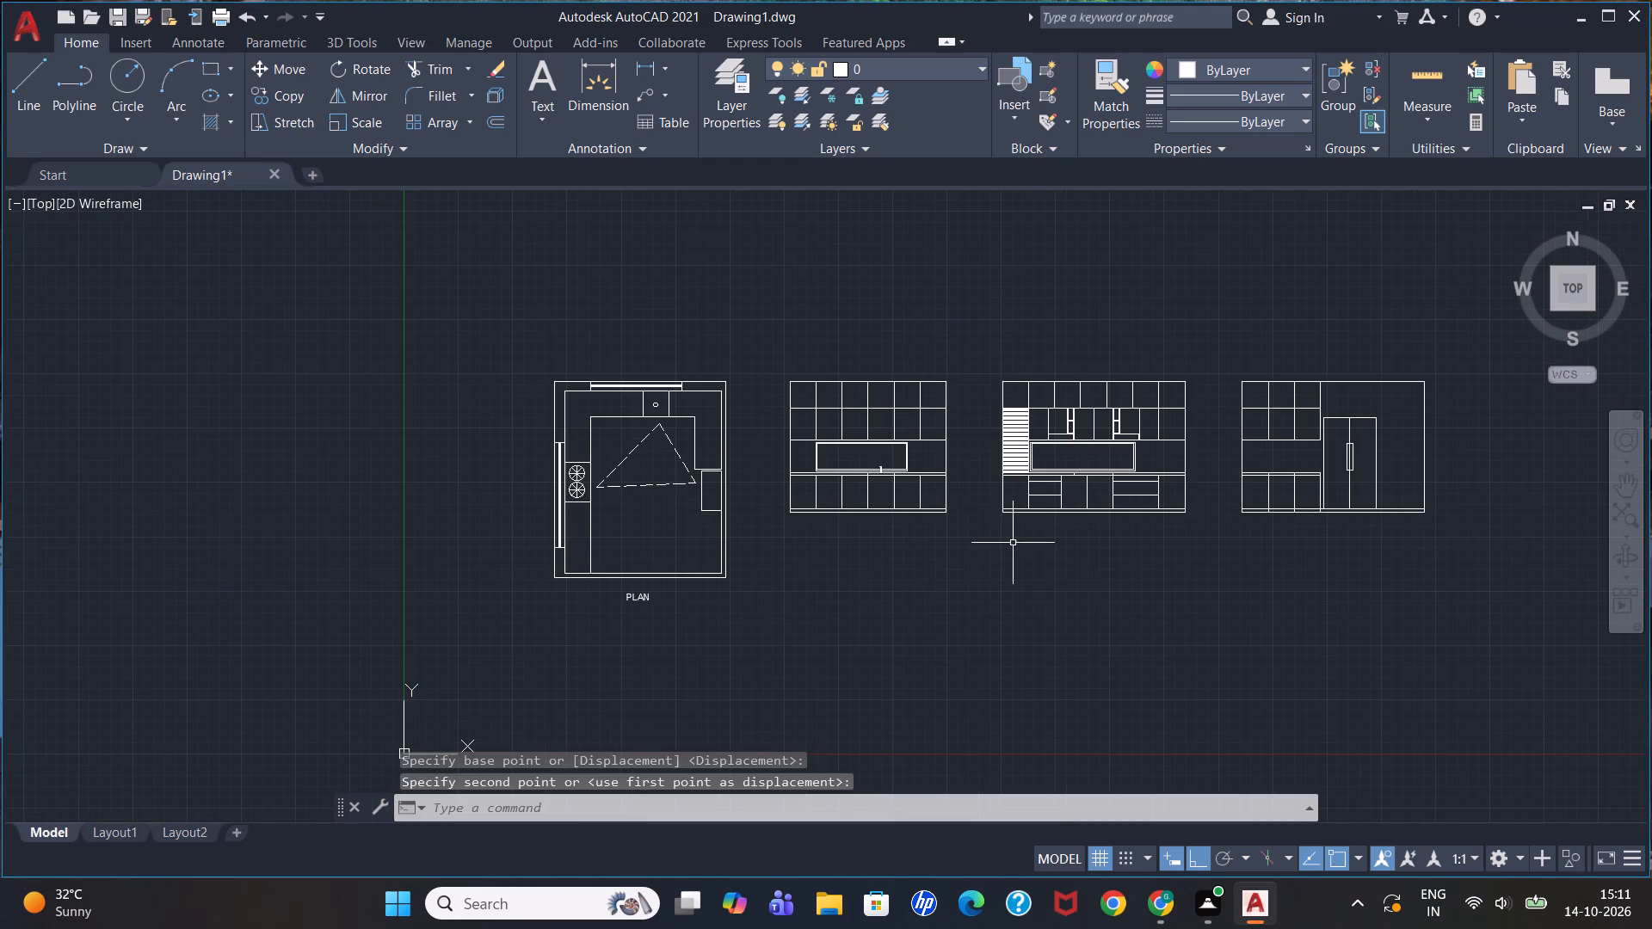
scroll(1013, 543, "up", 1)
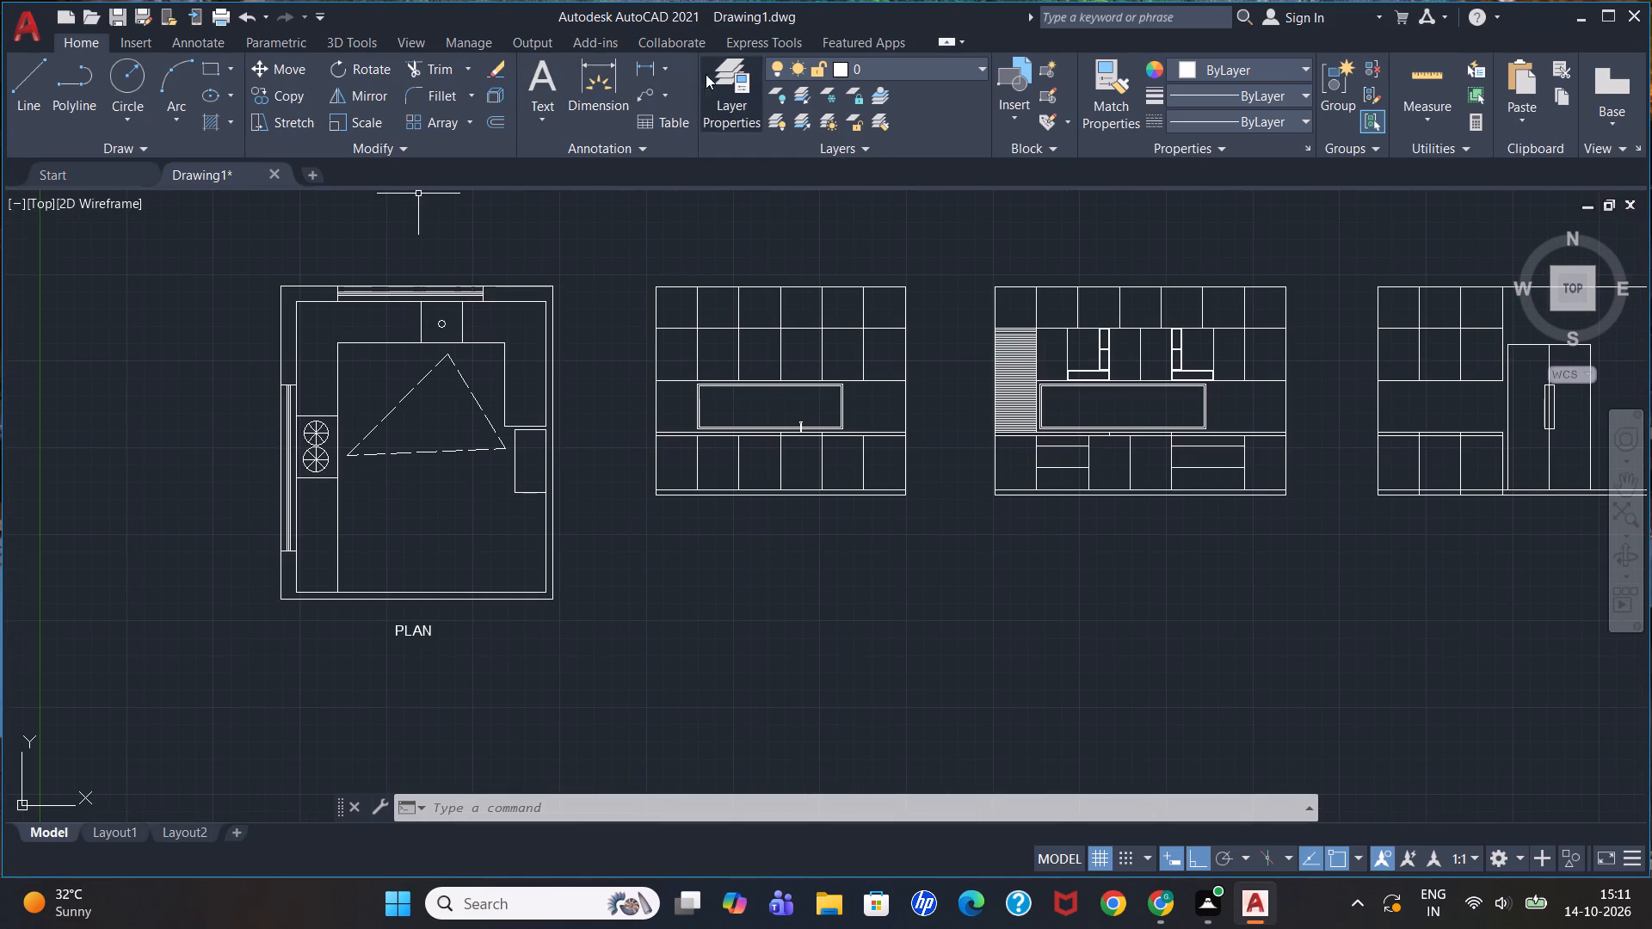
left_click(532, 87)
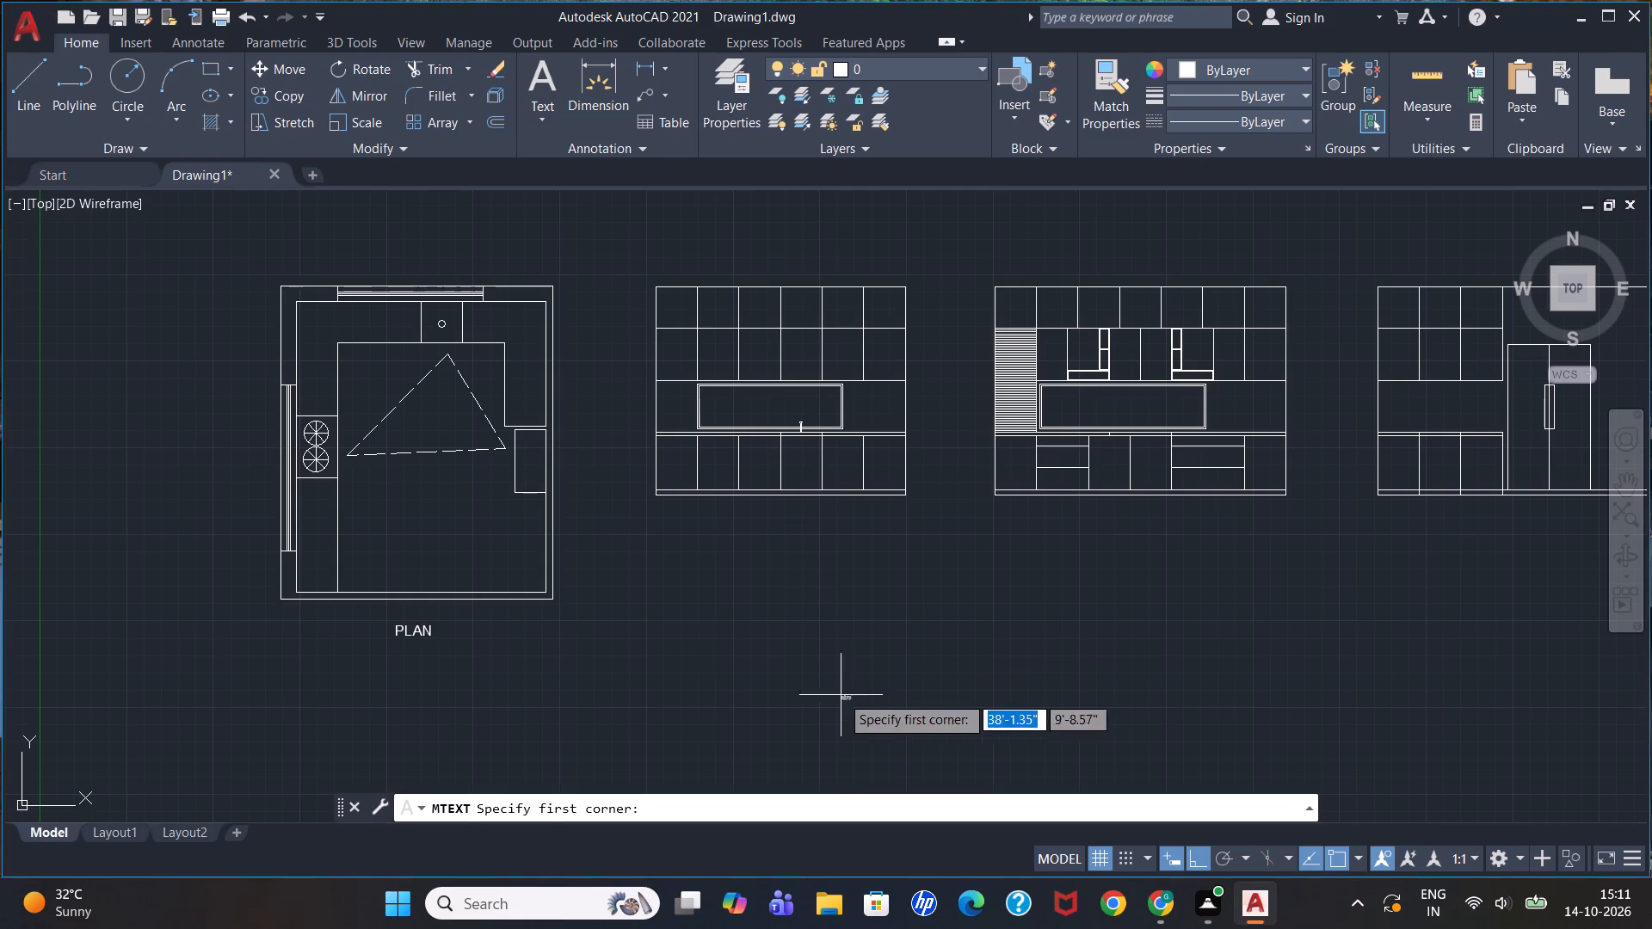
left_click(757, 514)
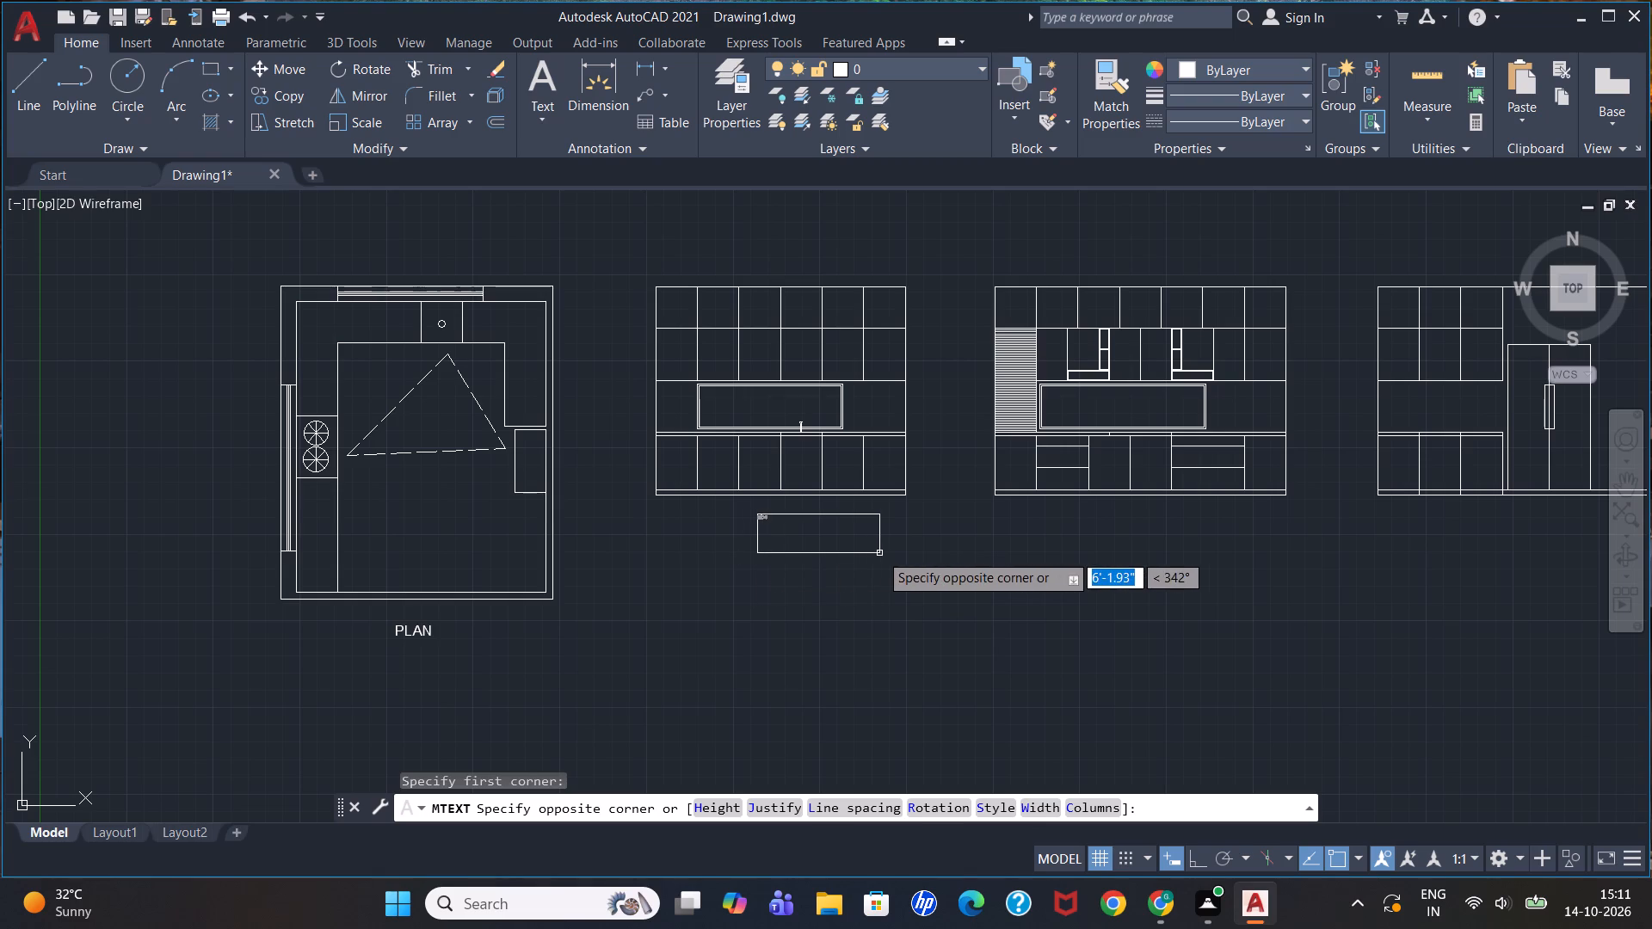
left_click(879, 553)
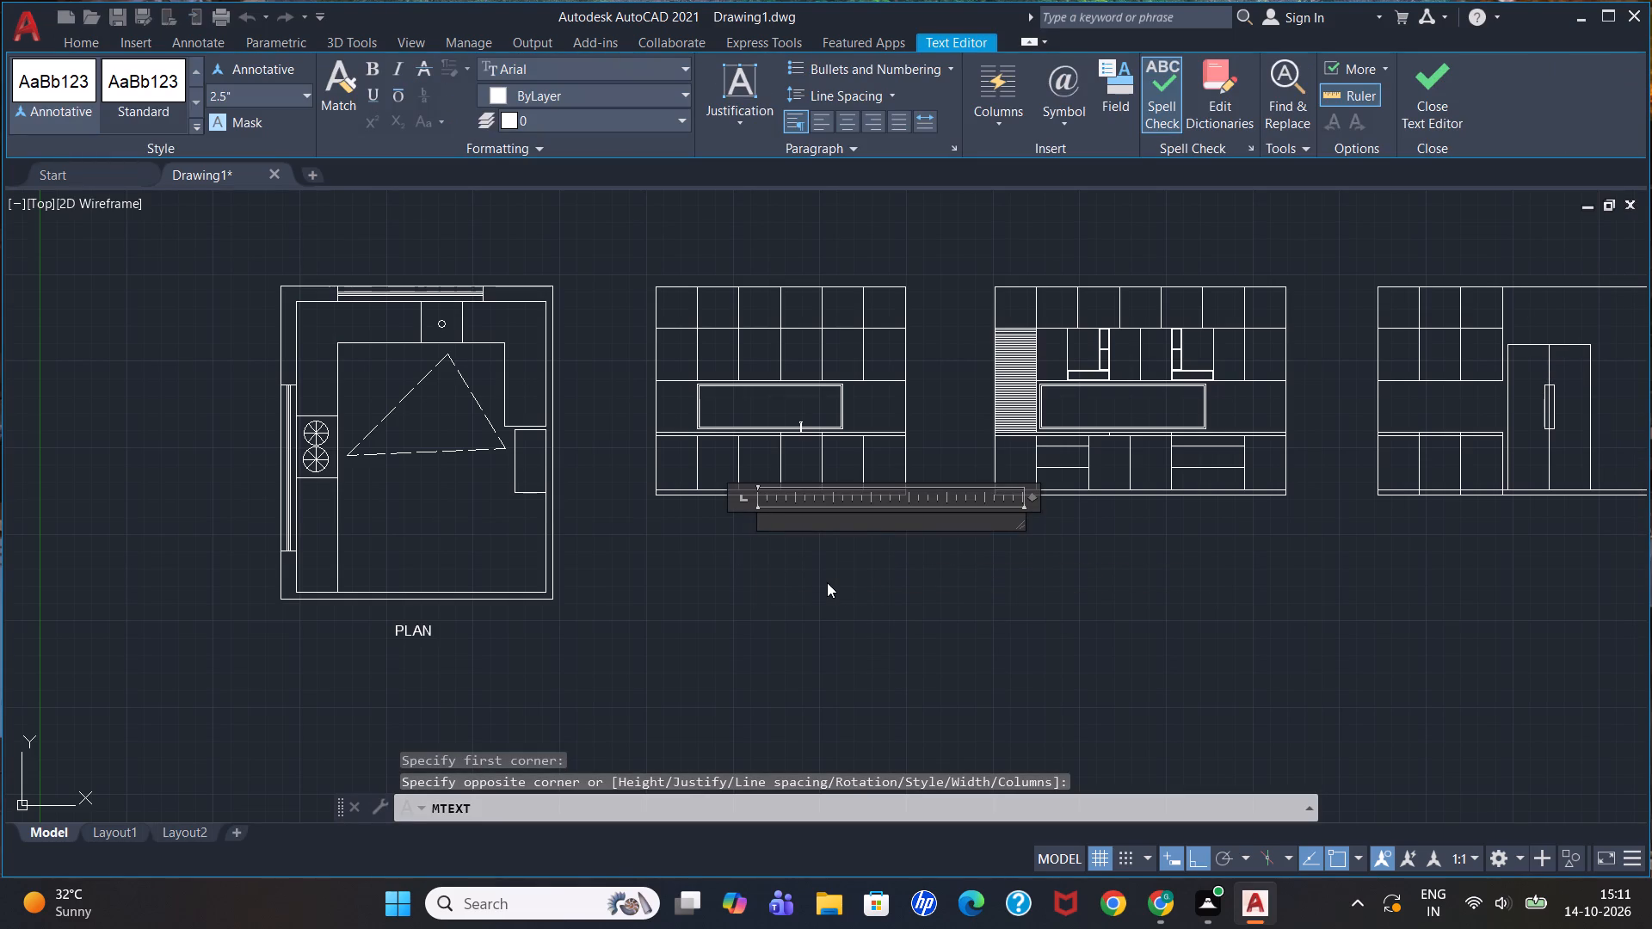
key("e")
type("LE")
type("VATION")
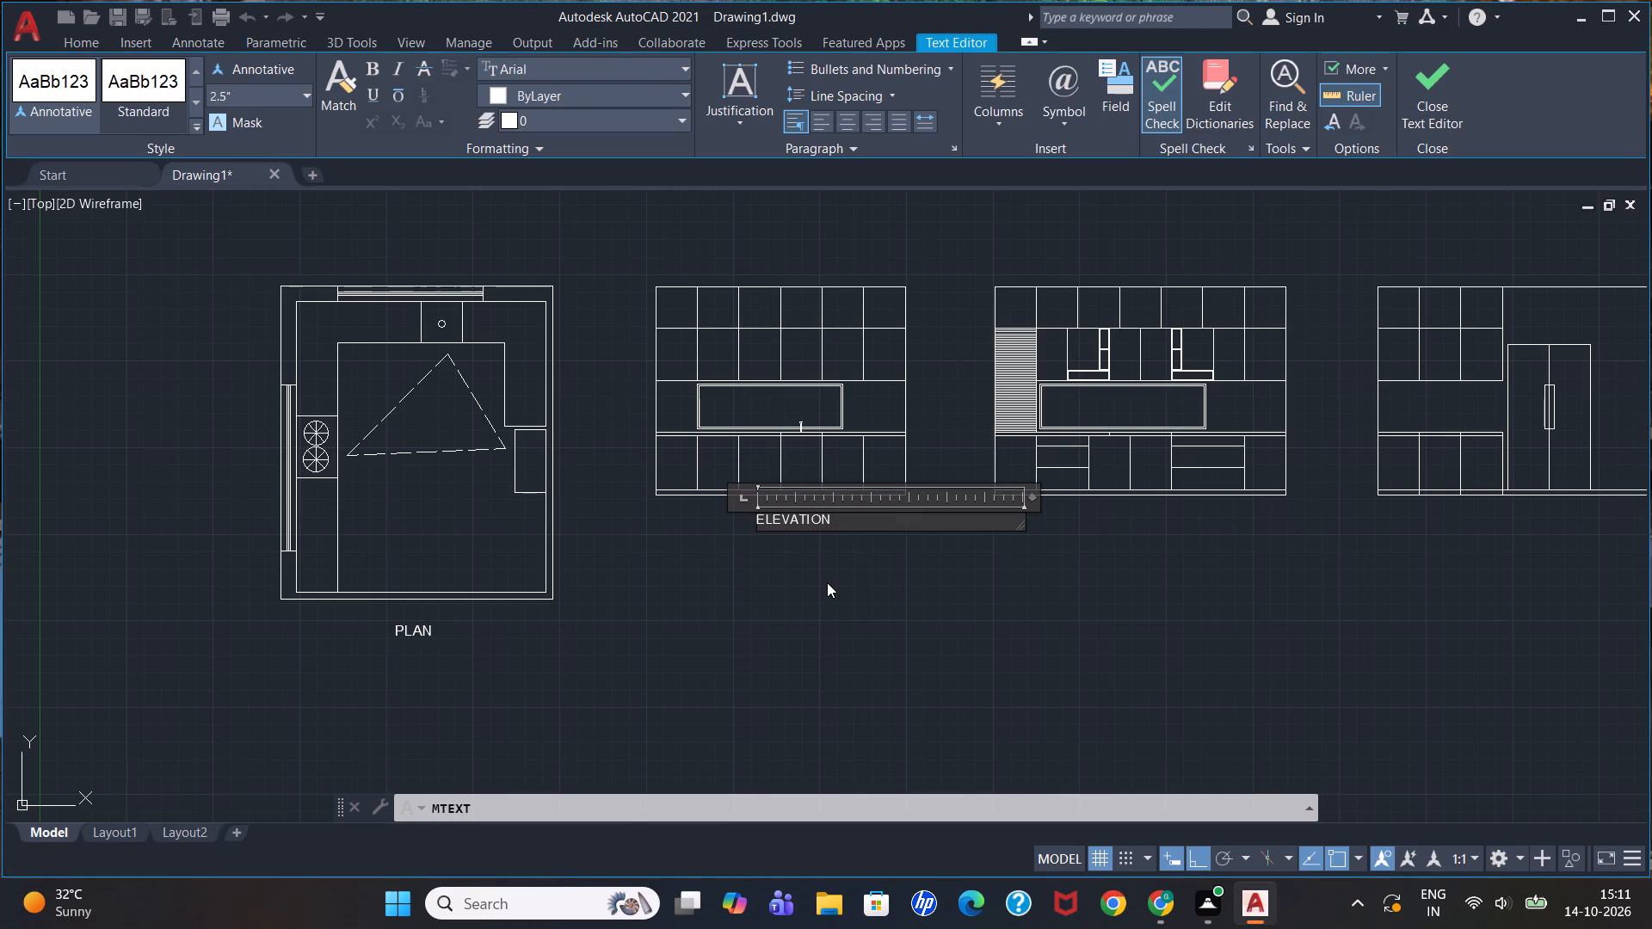
key("space")
key("shift+a")
key("BackSpace")
key("a")
Set the whole ELEVATION A label to a text height of 6" and finish editing the text.
left_click_drag(878, 518, 650, 518)
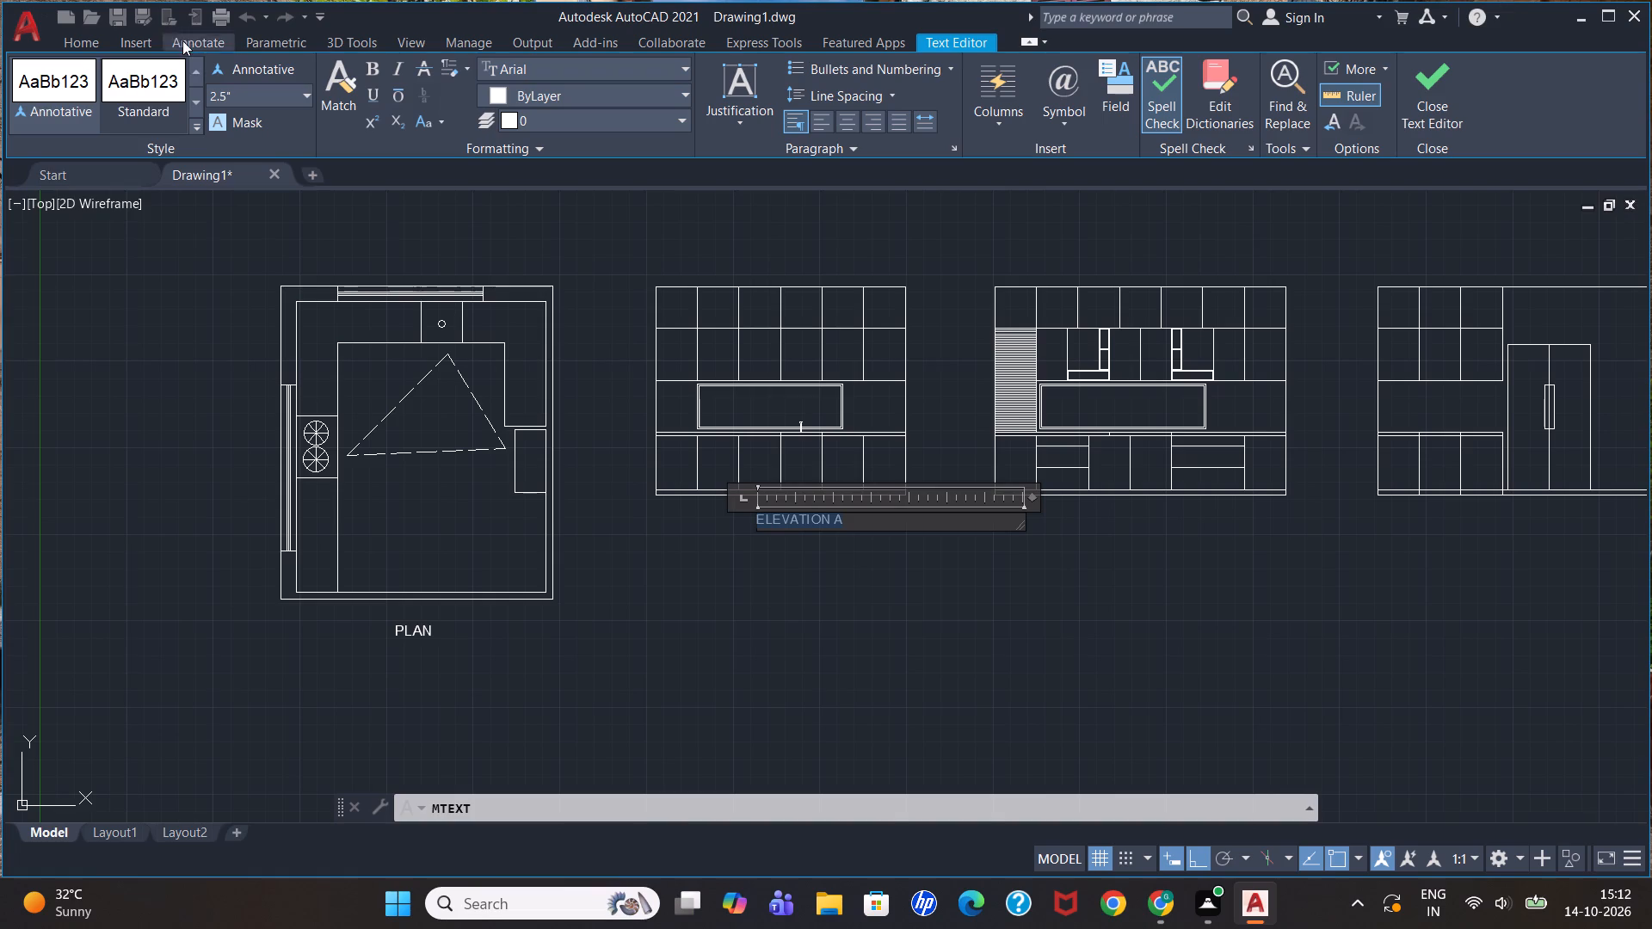
left_click_drag(246, 99, 152, 95)
key("BackSpace")
key("6")
key("shift+quotedbl")
key("Return")
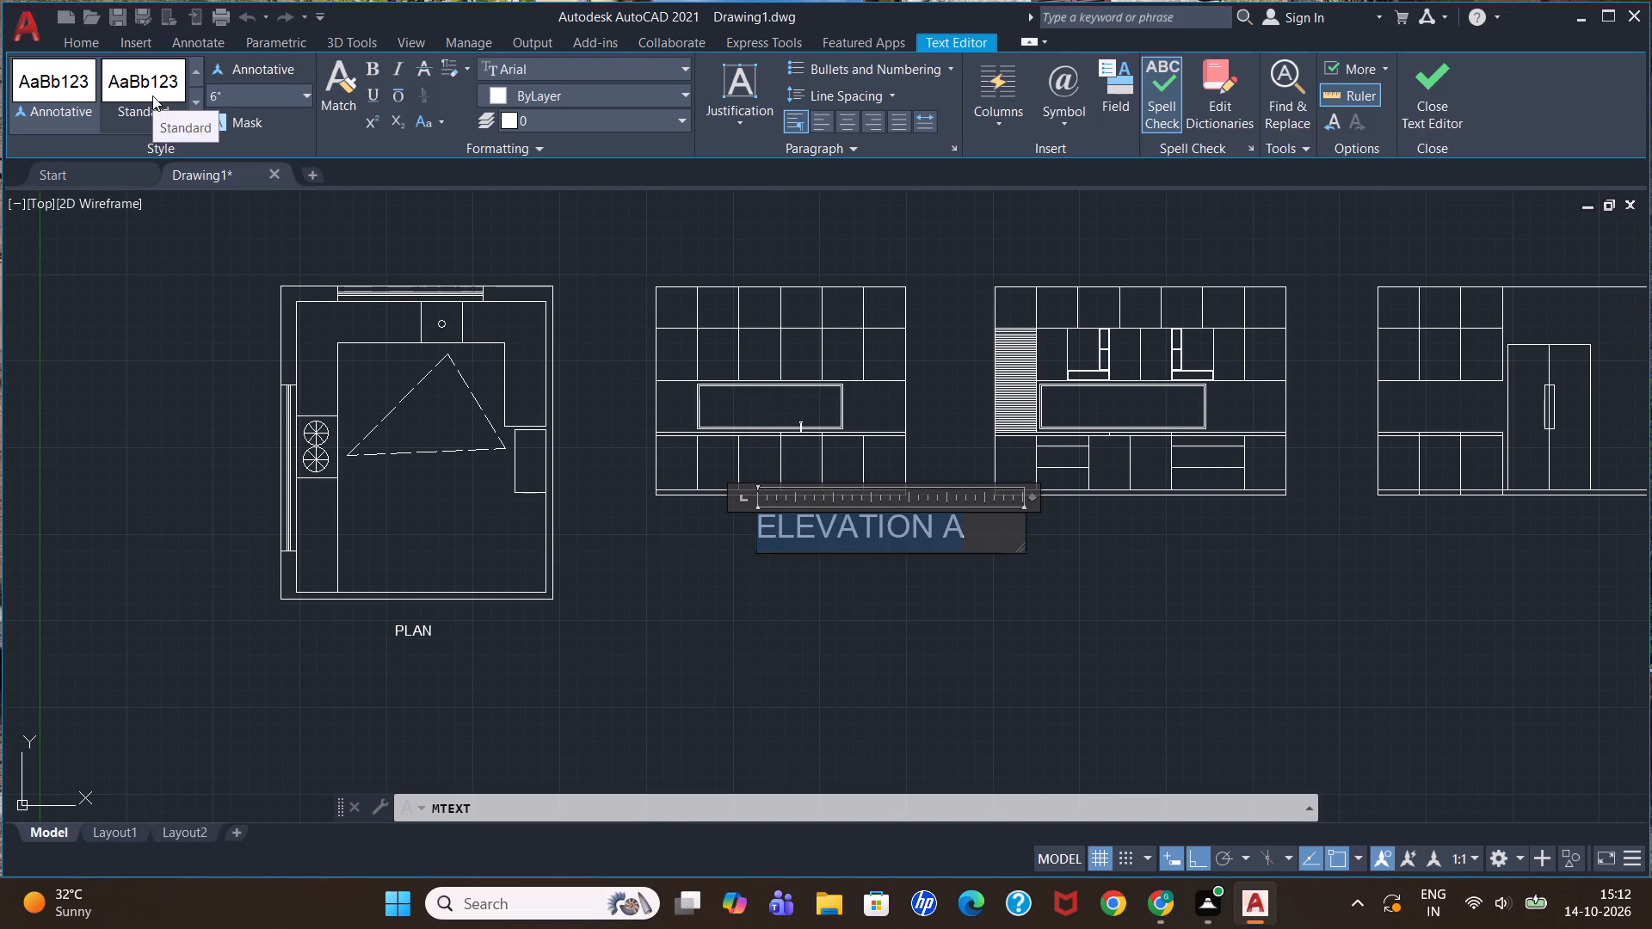
left_click(786, 623)
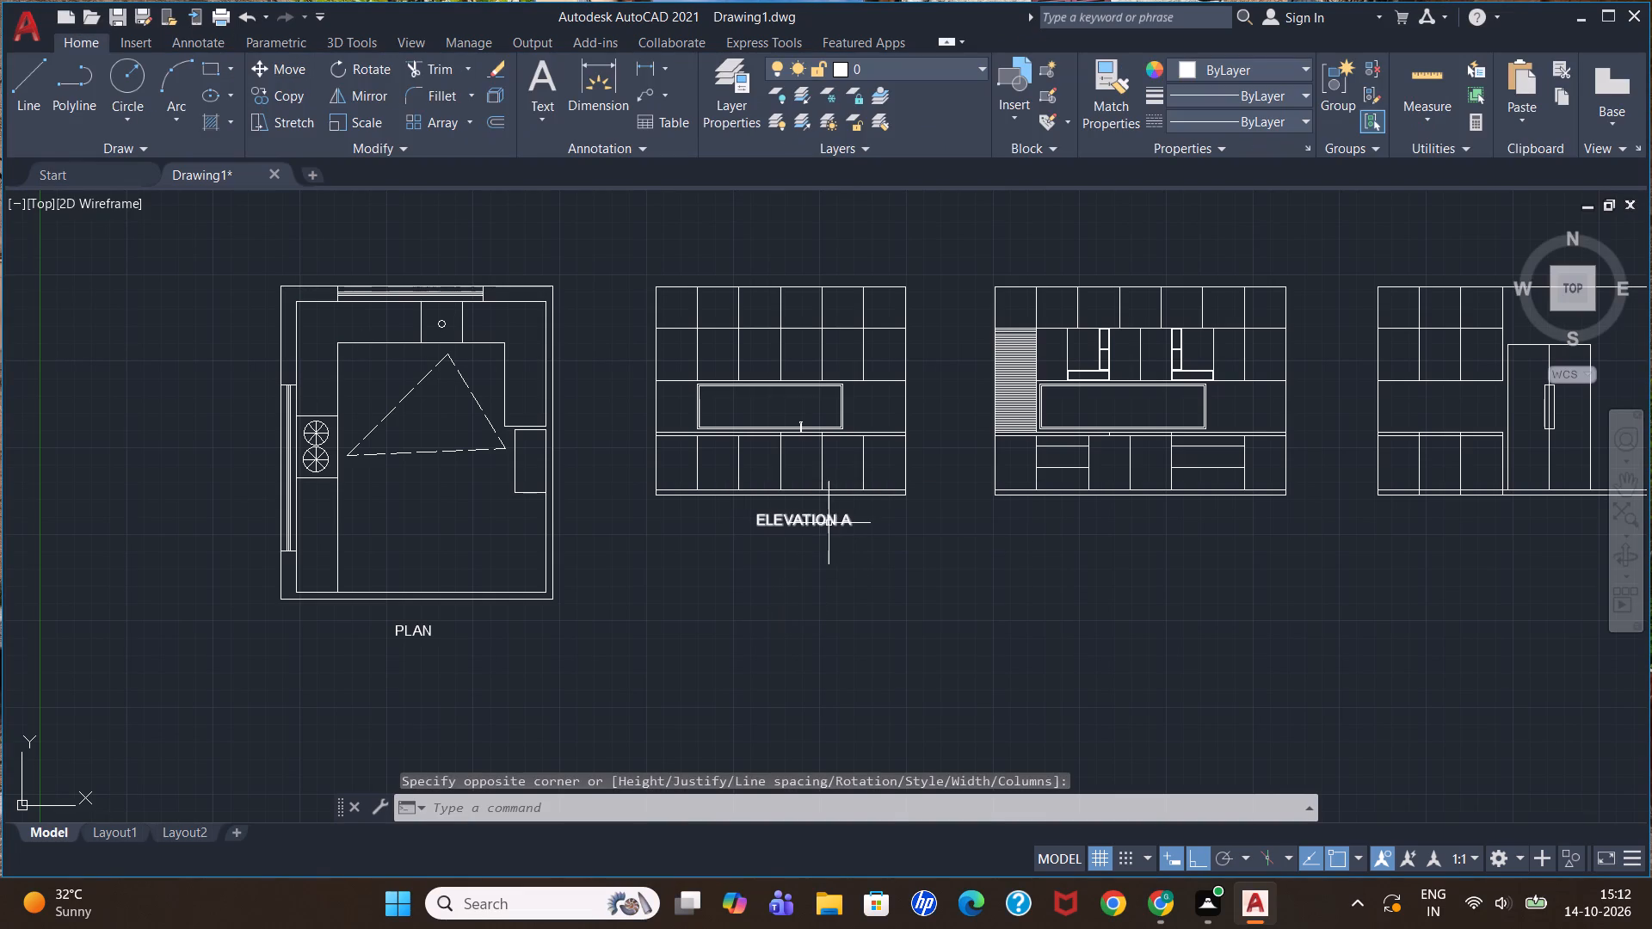
Move the ELEVATION A label horizontally so it sits centred below the first elevation.
left_click(830, 523)
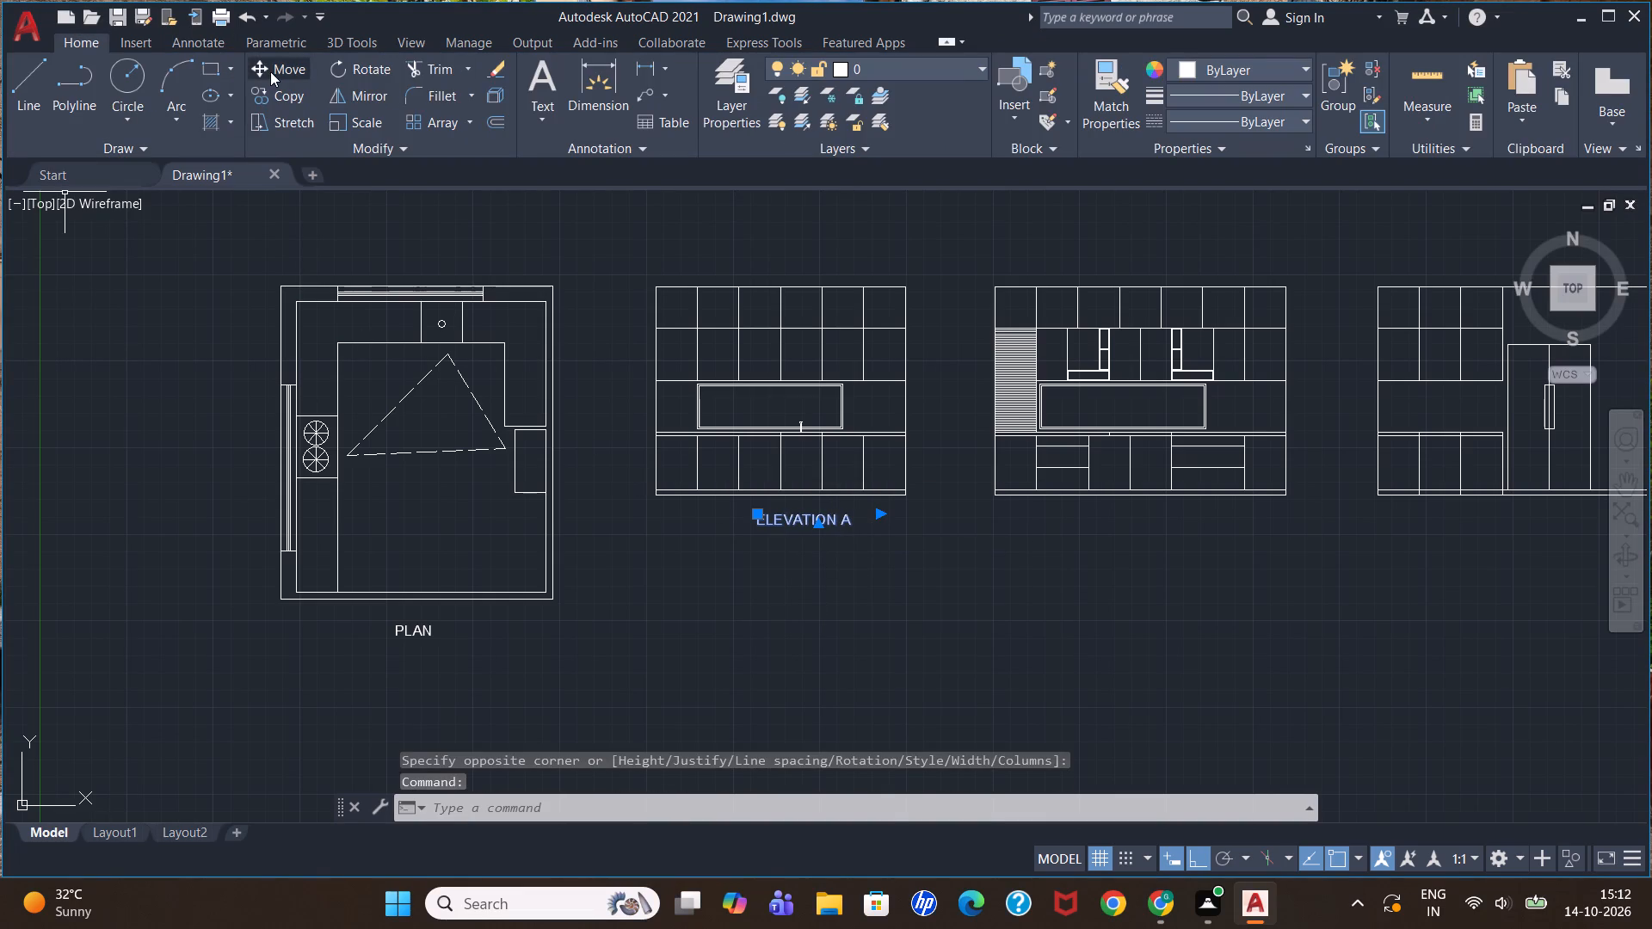
left_click(270, 71)
left_click(828, 520)
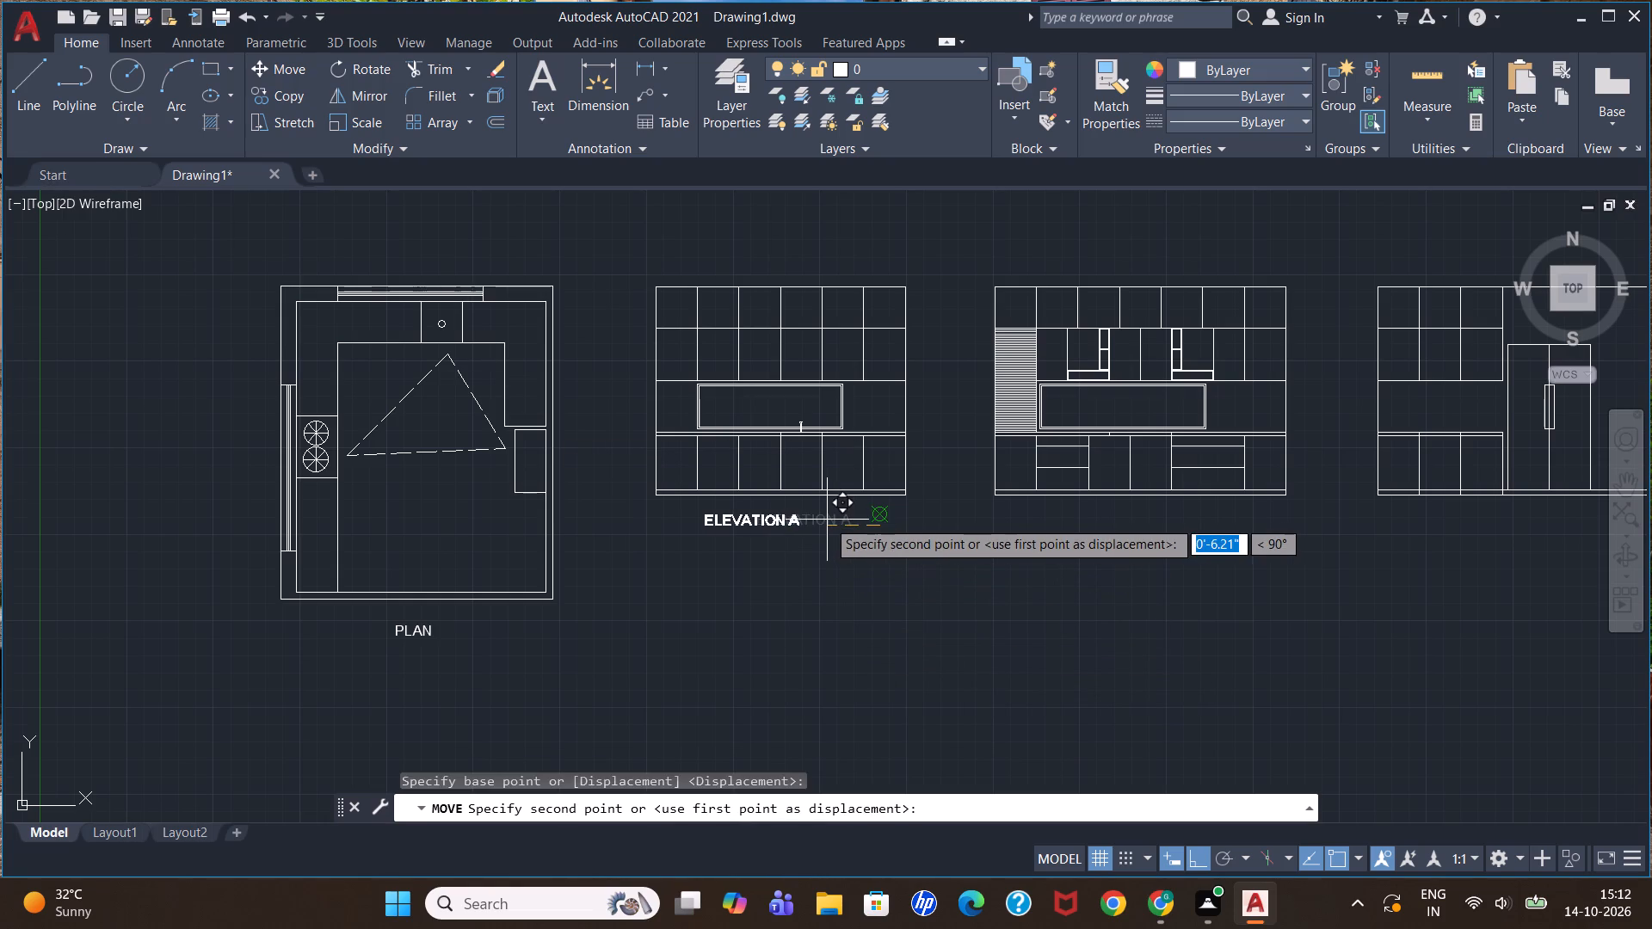
left_click(859, 543)
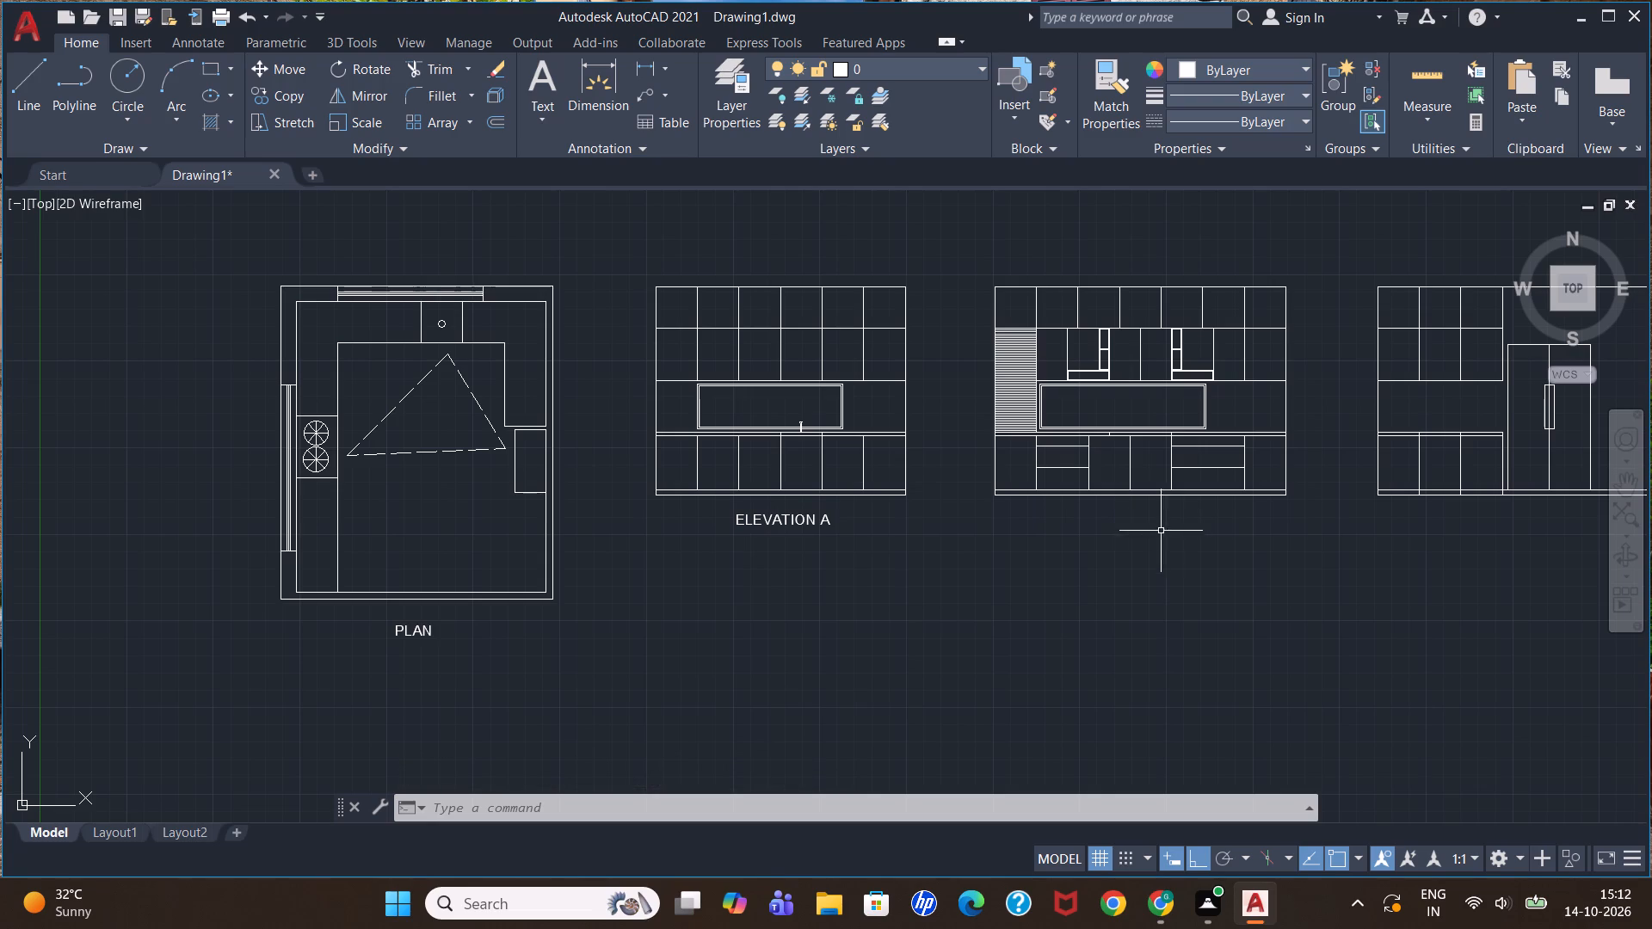
Add a multiline text label reading ELEVATION B below the middle elevation with the hatched unit.
left_click(525, 90)
left_click(1111, 512)
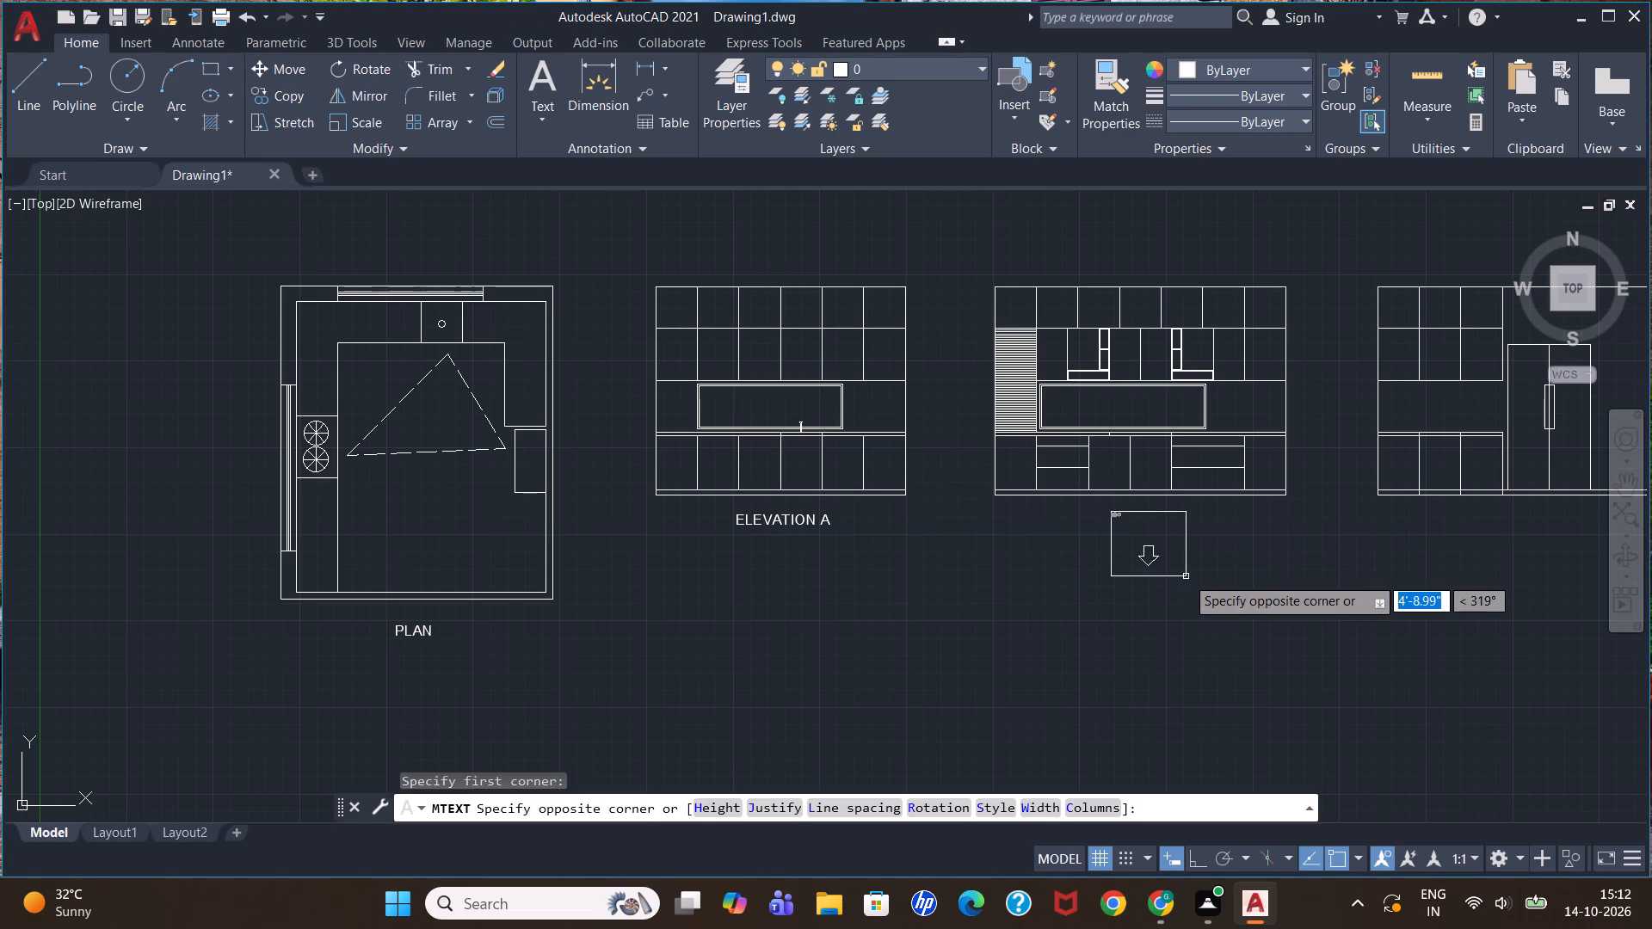
left_click(1209, 567)
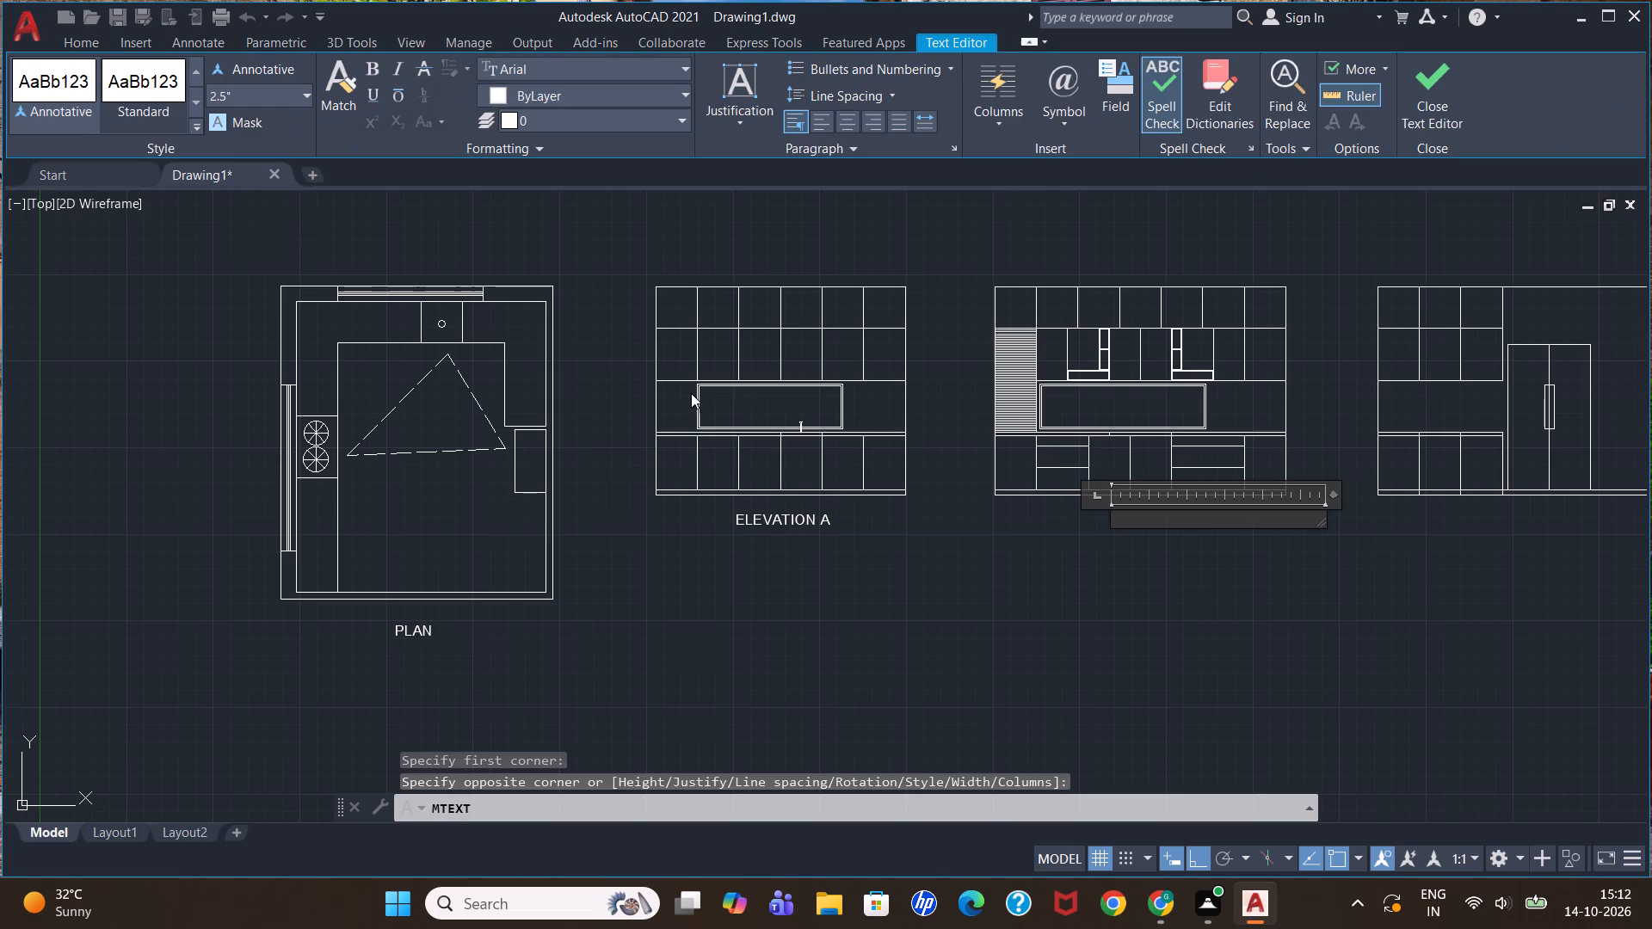
type("ELEVATION")
key("space")
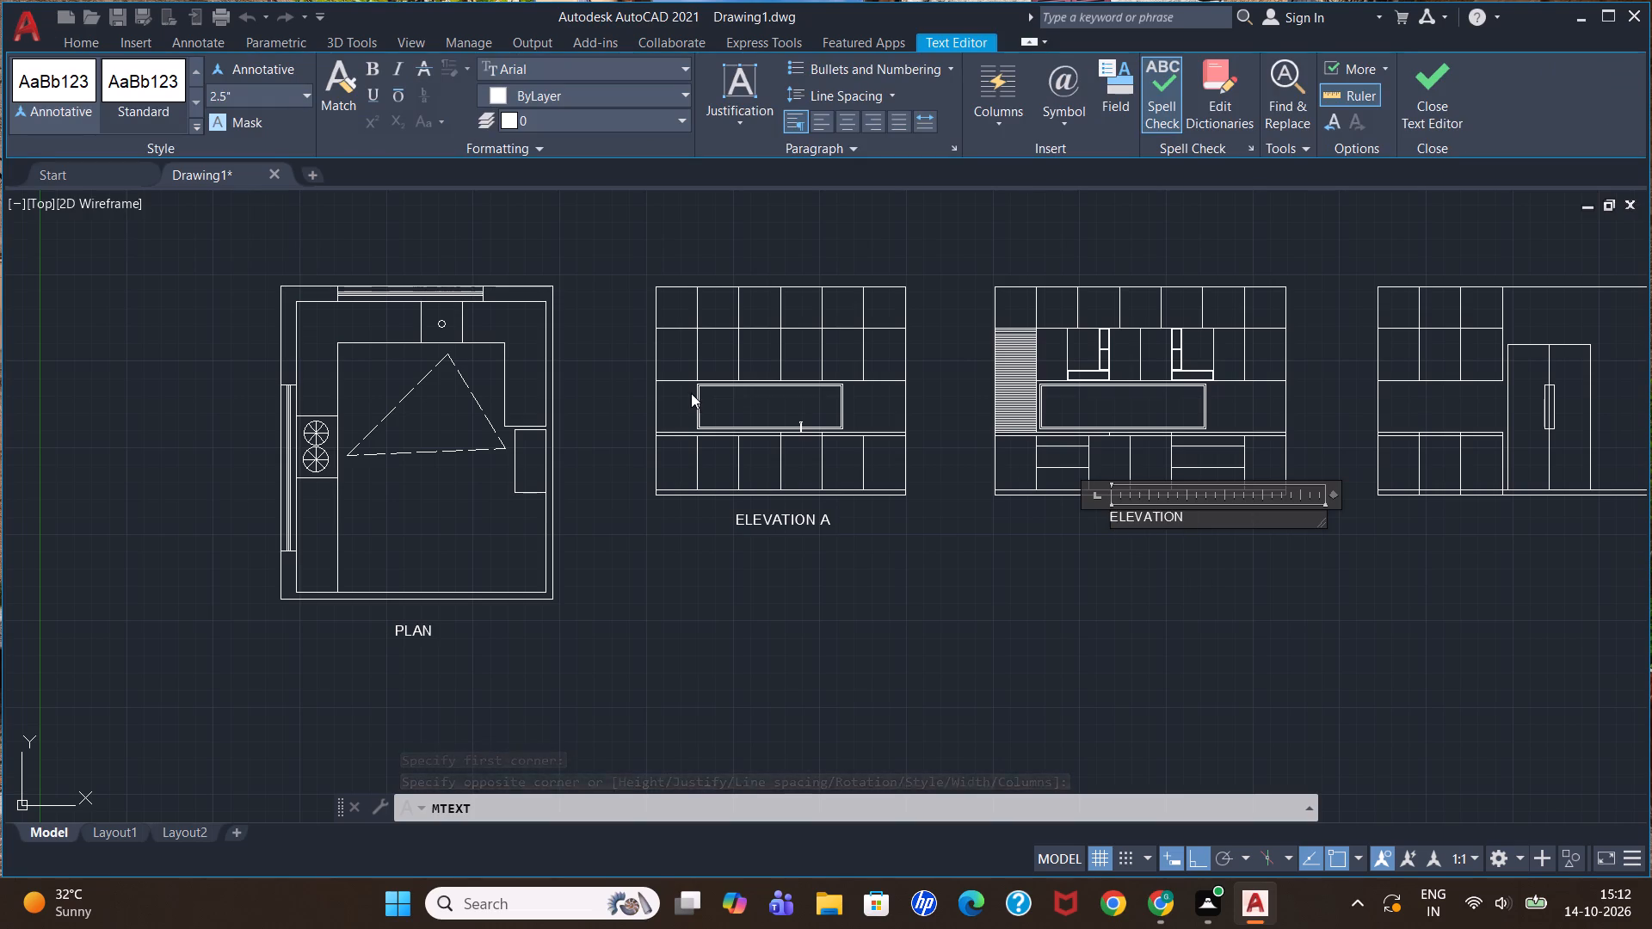
key("b")
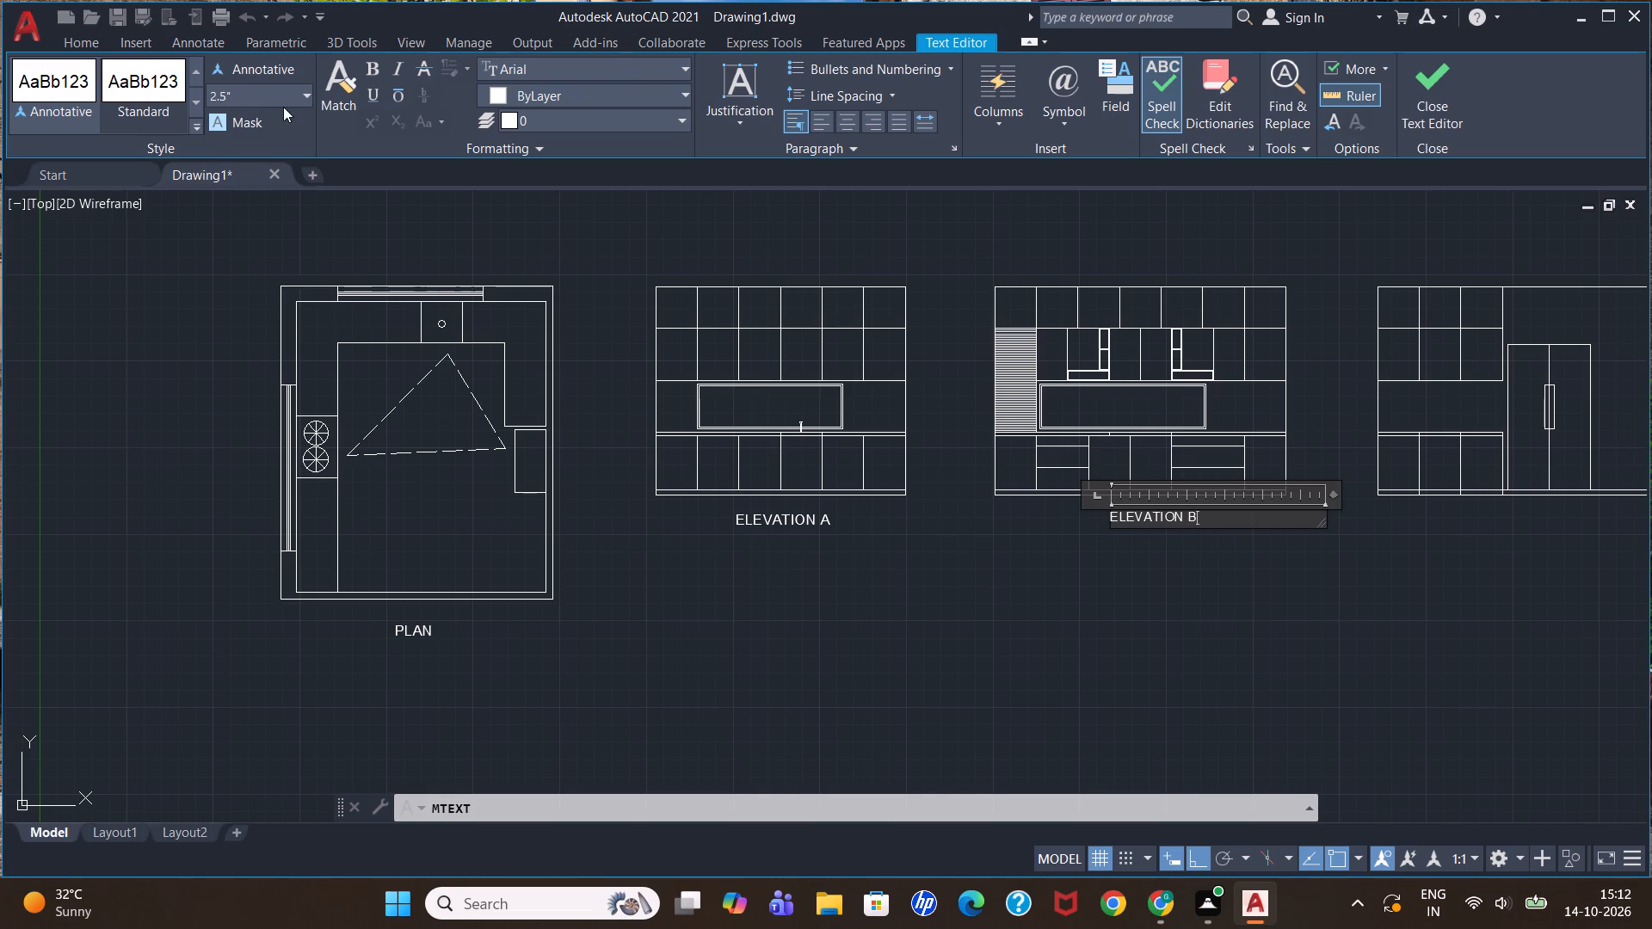
Set the whole ELEVATION B label to a text height of 6" and finish editing the text.
left_click_drag(1236, 521, 932, 502)
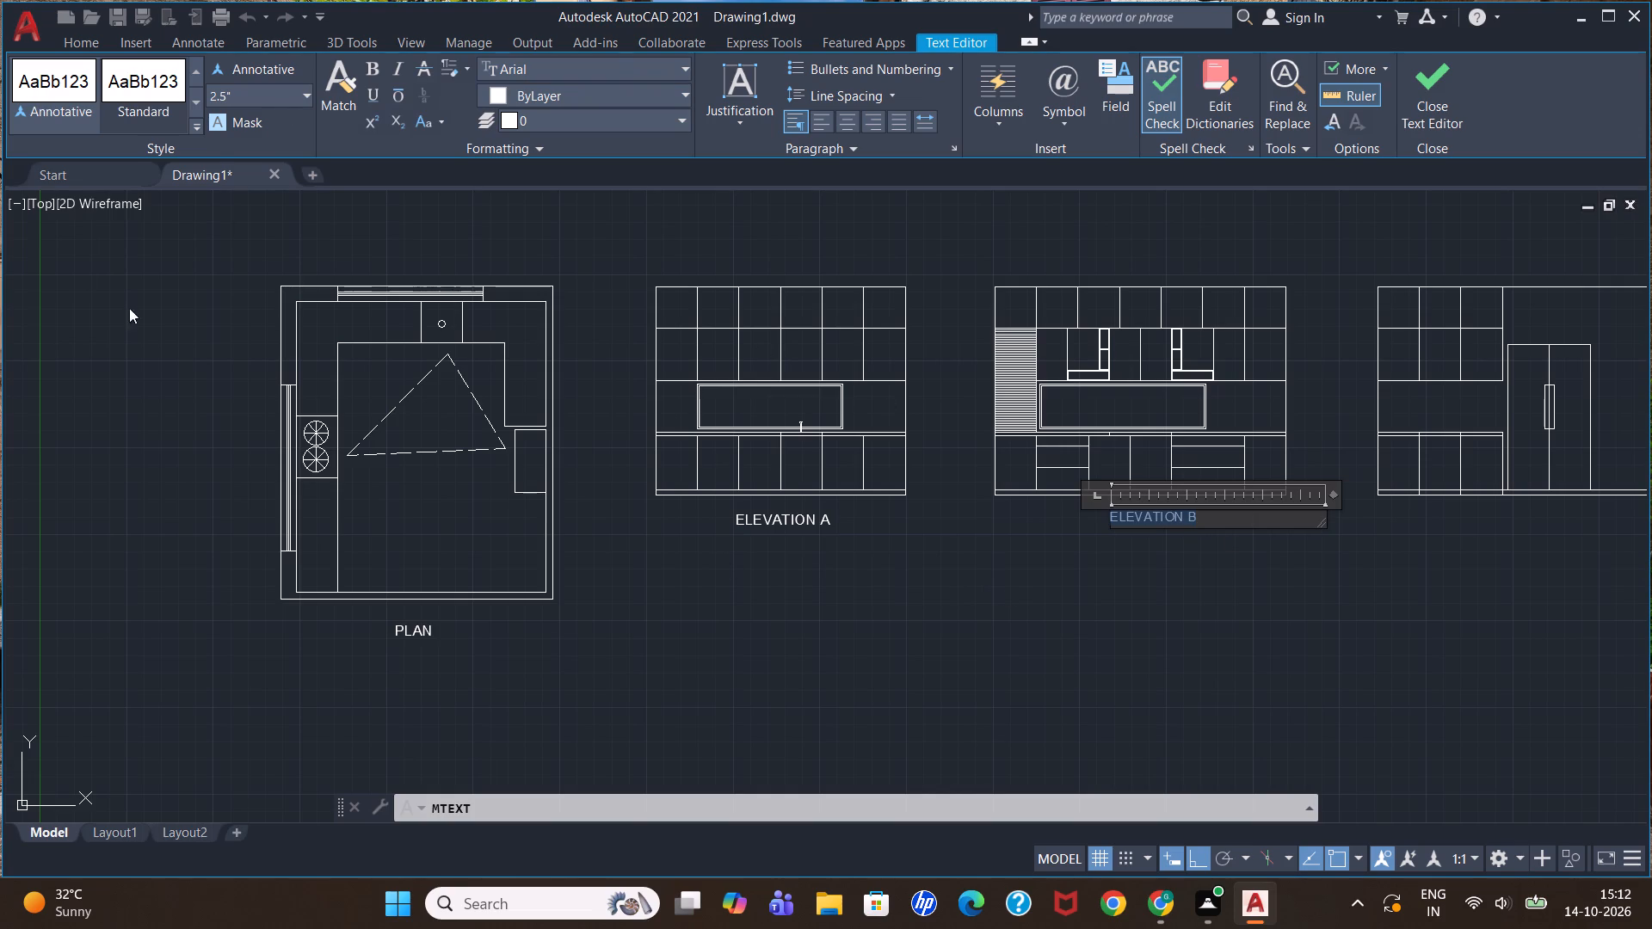
left_click_drag(272, 95, 0, 93)
type("6\"")
key("Return")
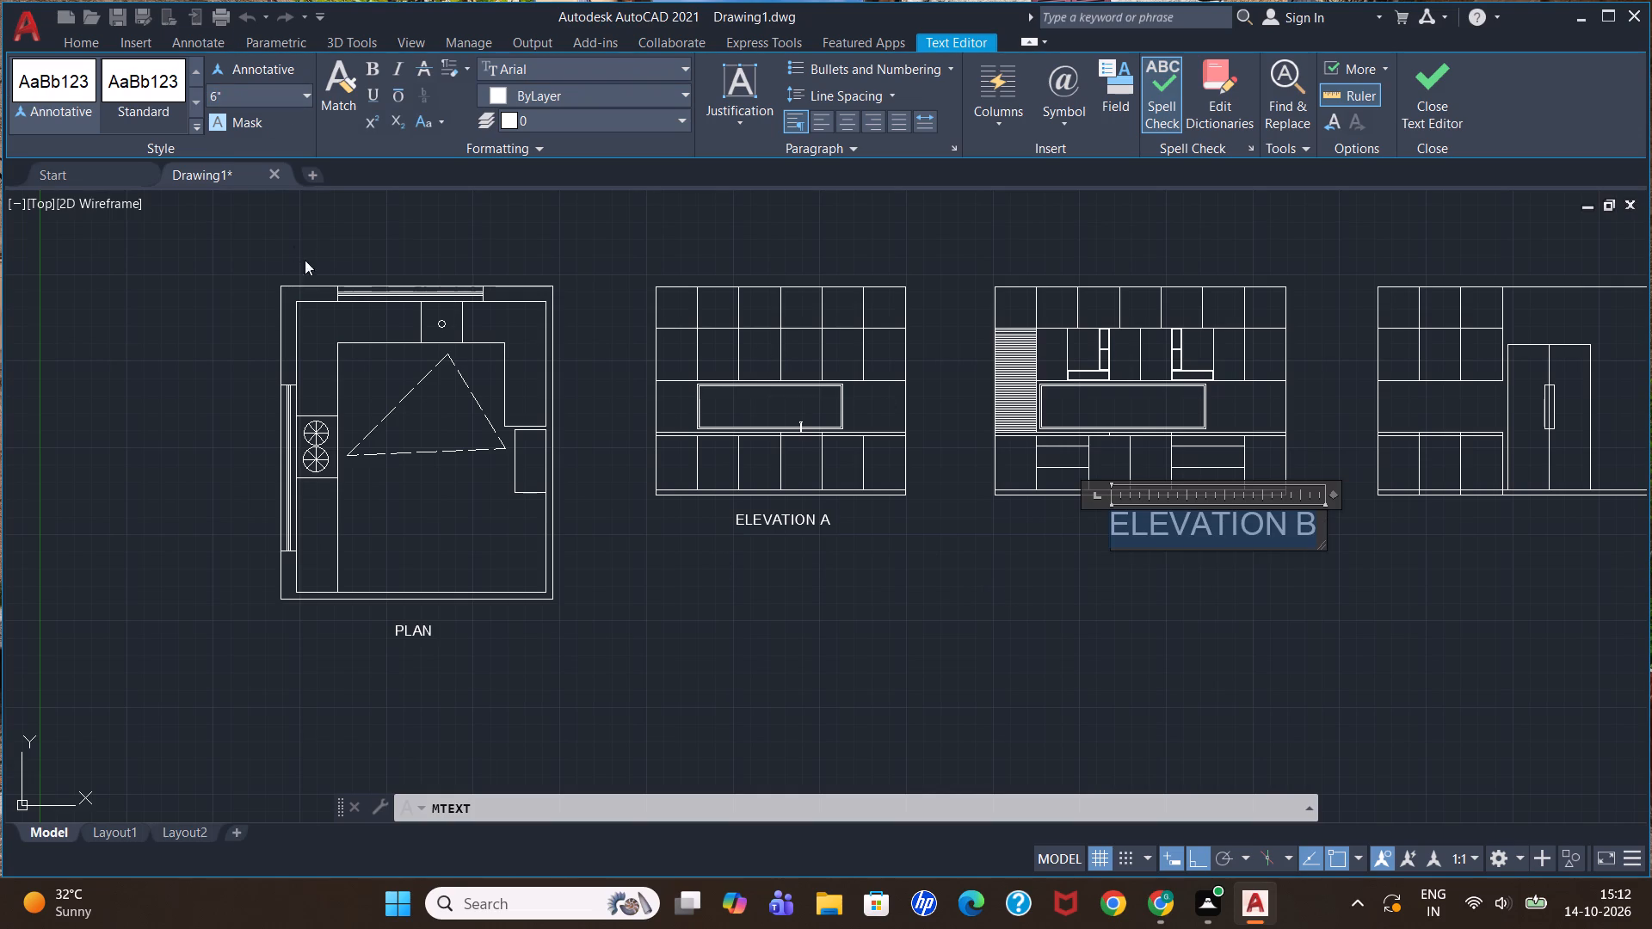
left_click(860, 587)
Move the ELEVATION B label about 12" horizontally toward ELEVATION A so it sits centred below its elevation.
left_click(1171, 517)
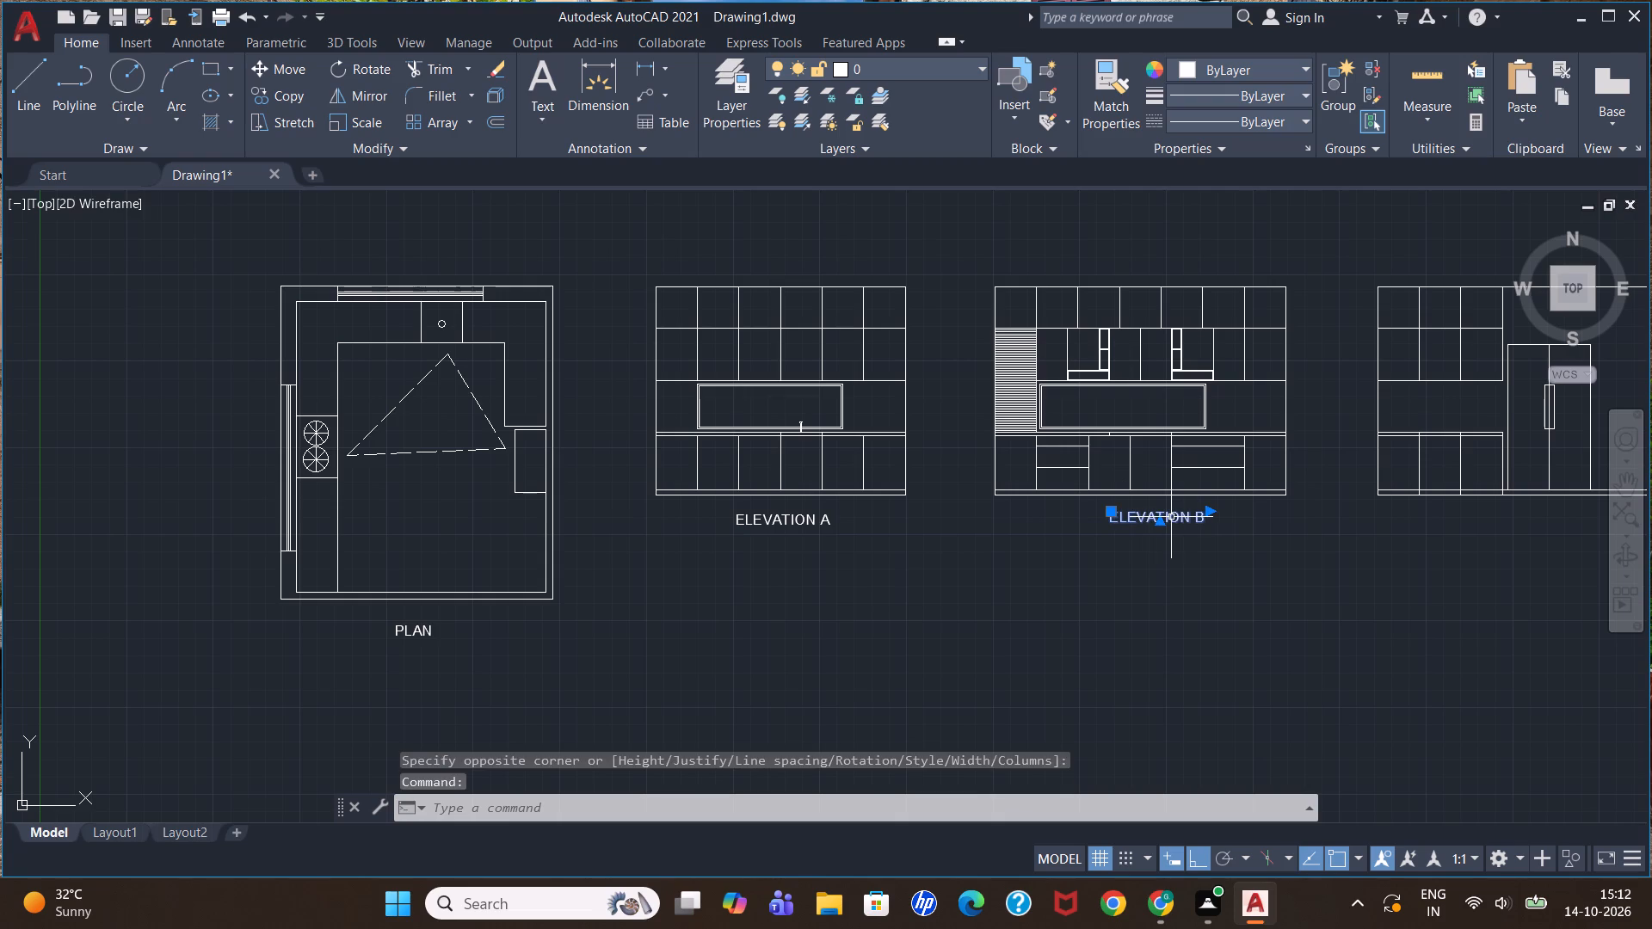
left_click(262, 65)
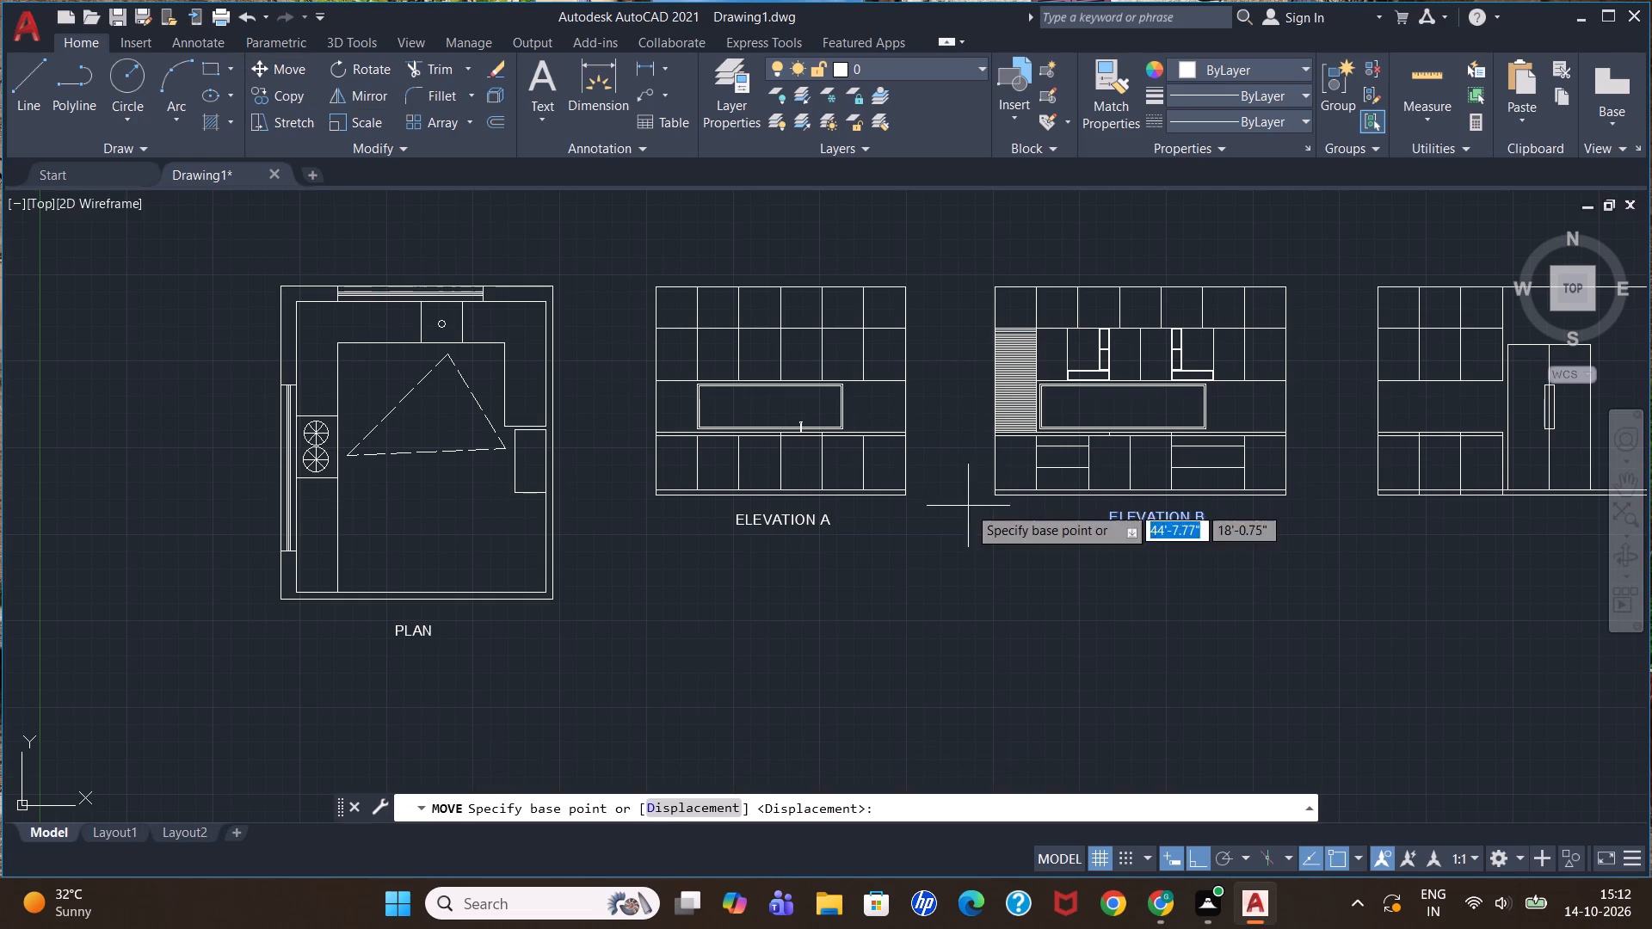
left_click(1156, 518)
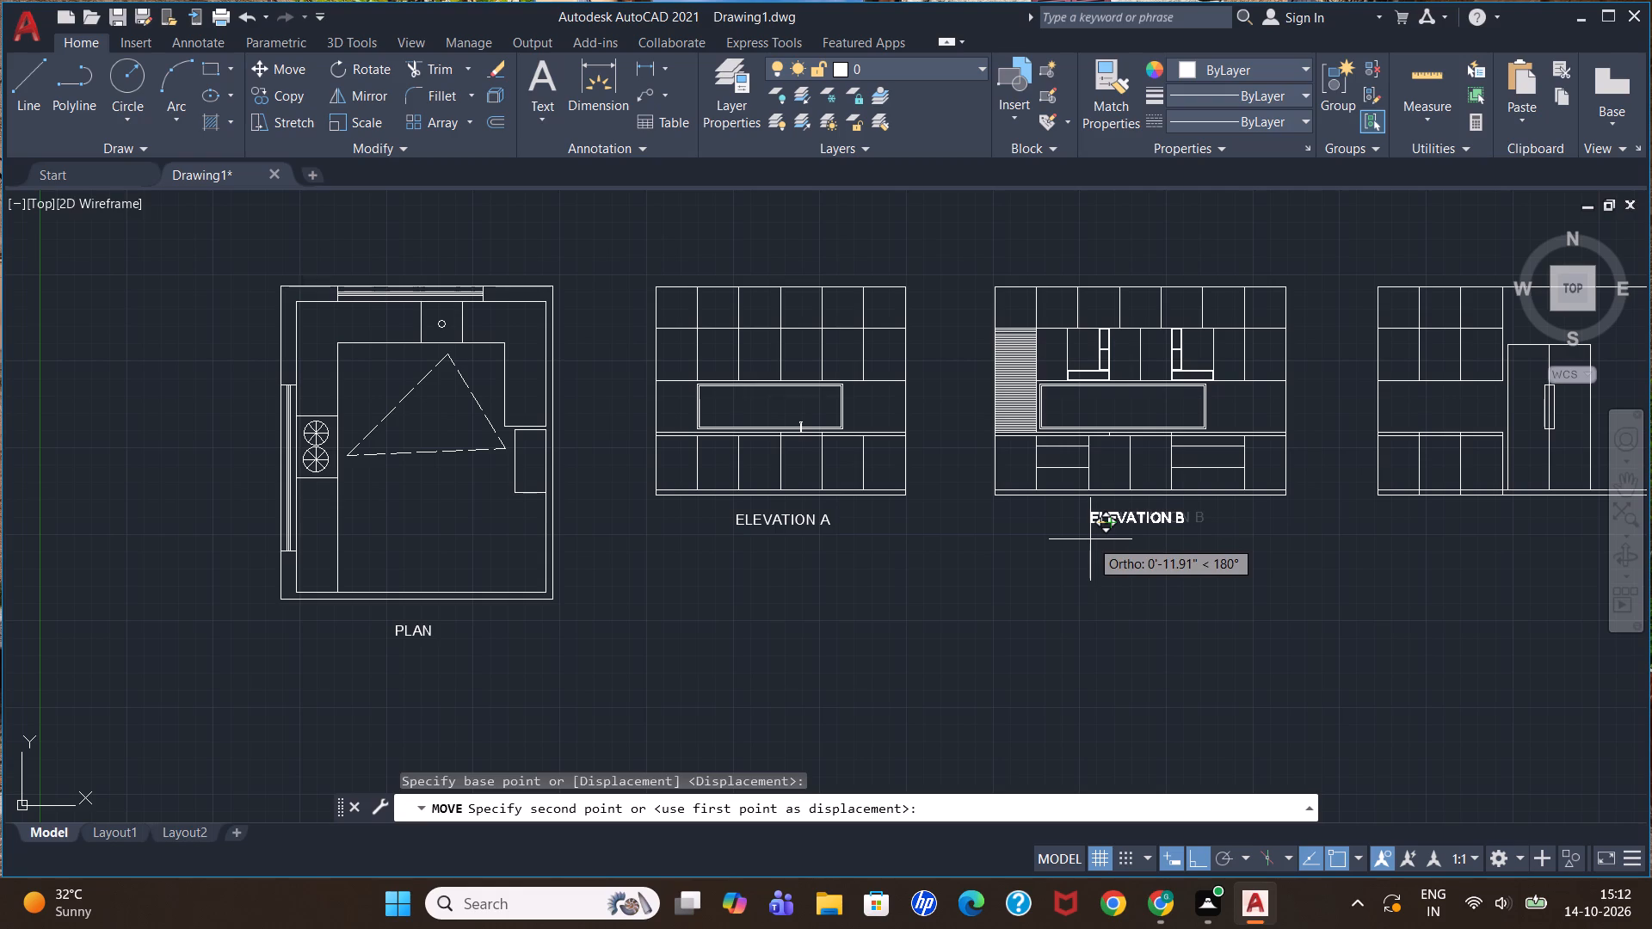
left_click(1090, 539)
Add a multiline text label reading ELEVATION C below the third elevation with the double doors.
scroll(1267, 589, "down", 2)
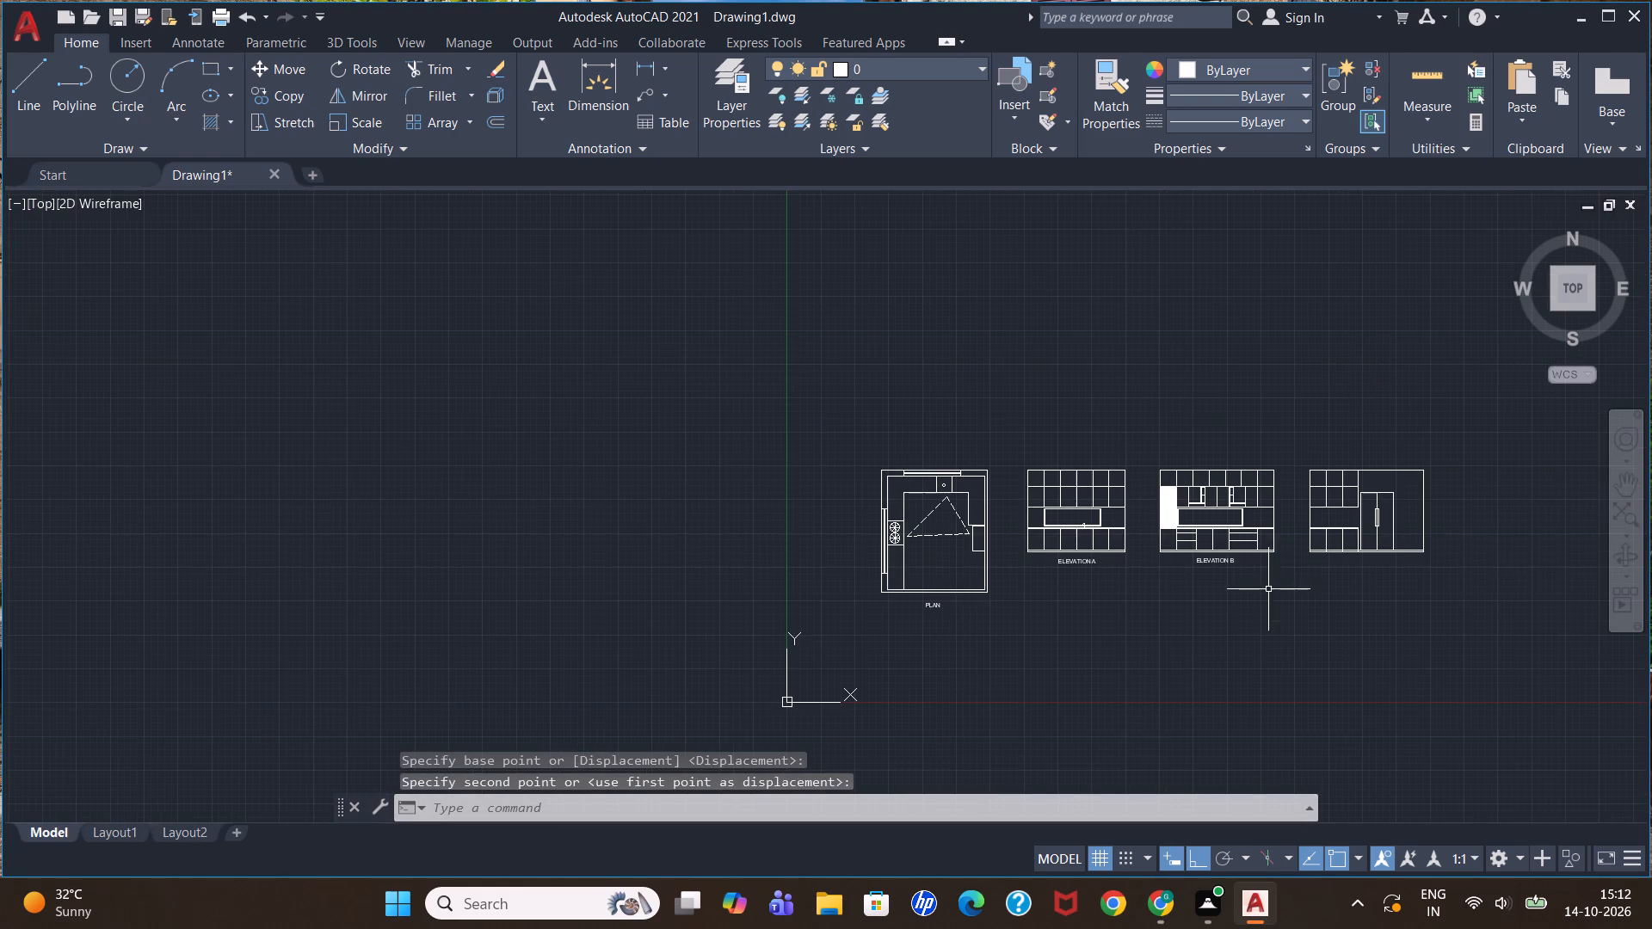
scroll(1445, 542, "up", 3)
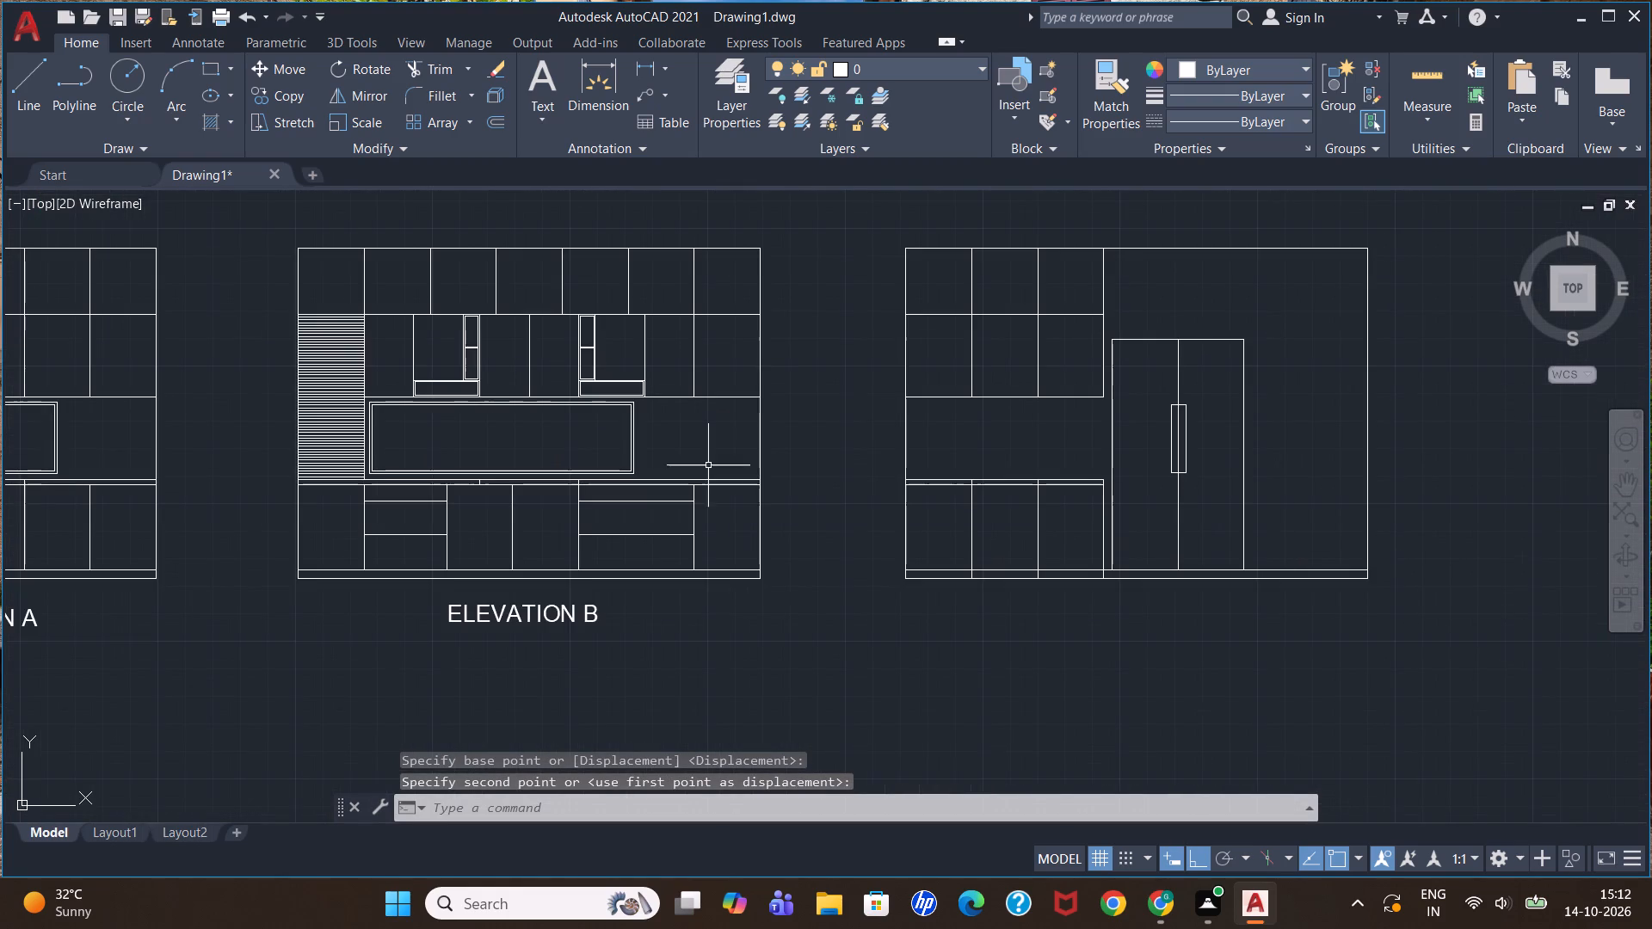
left_click(540, 89)
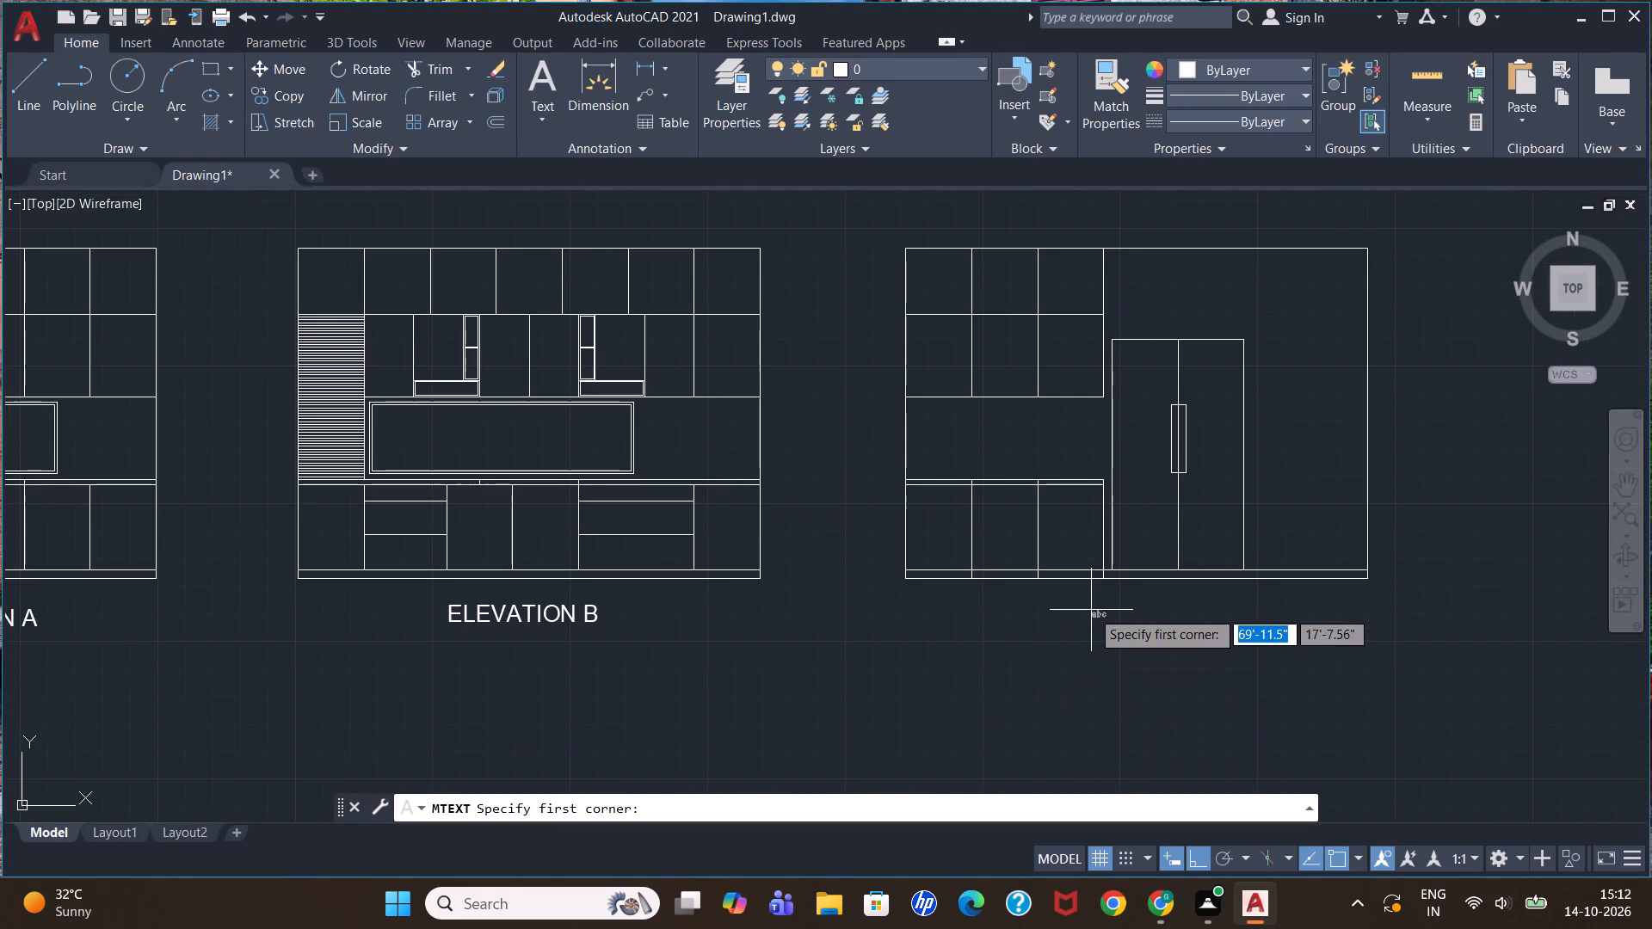
left_click(1065, 599)
left_click(1236, 621)
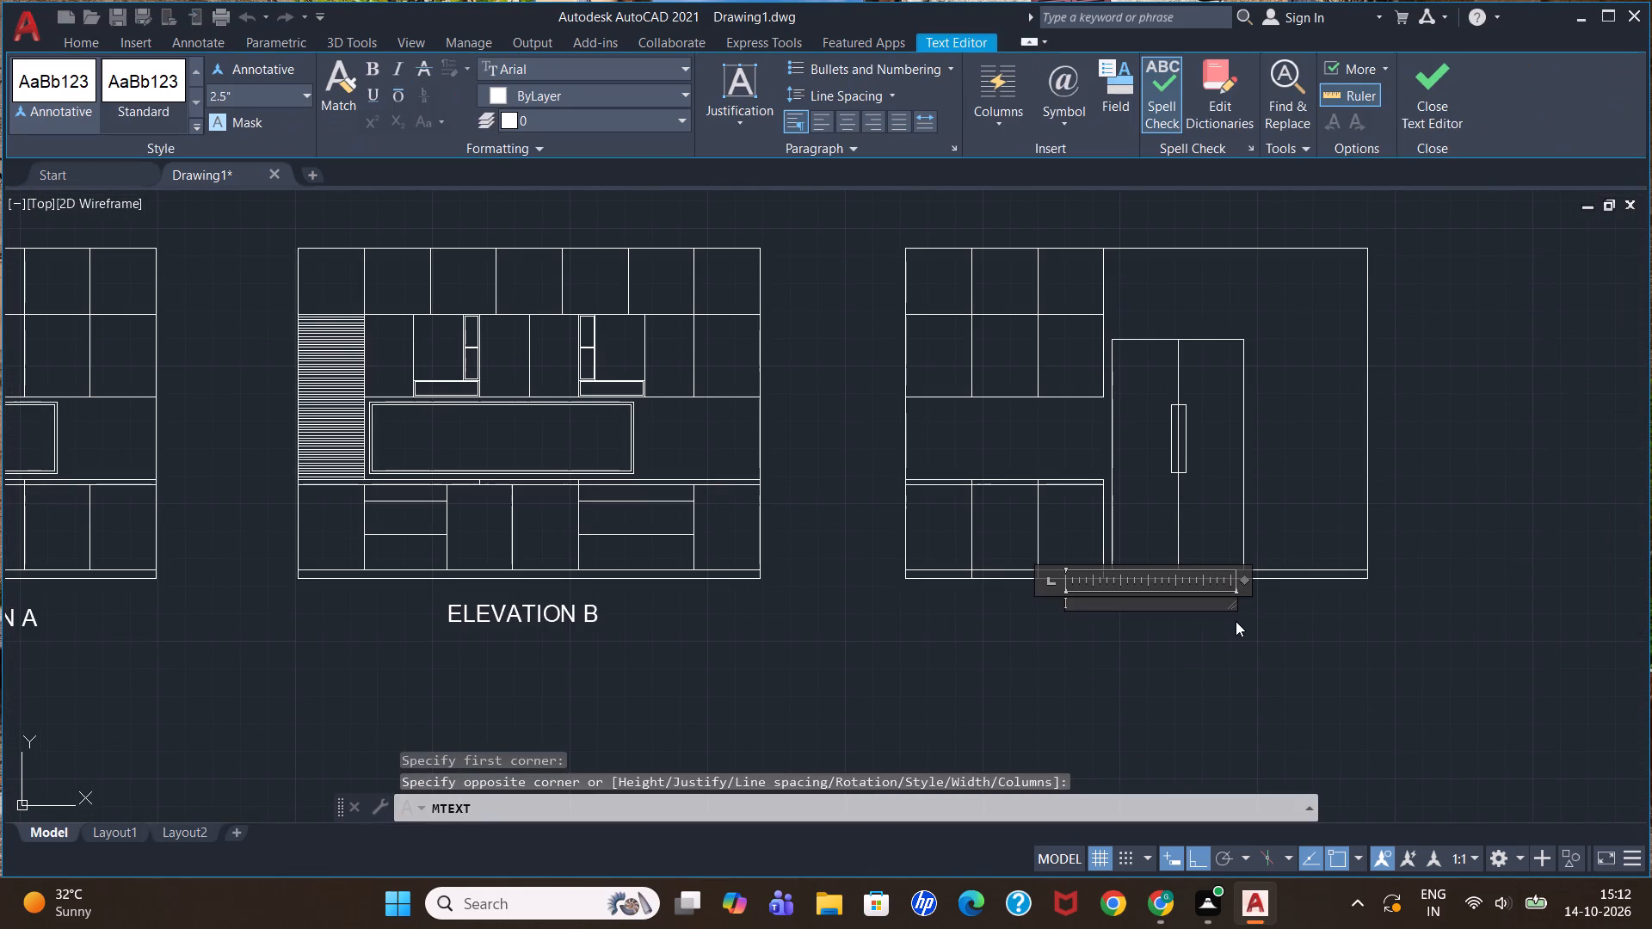
type("ELEVATION C")
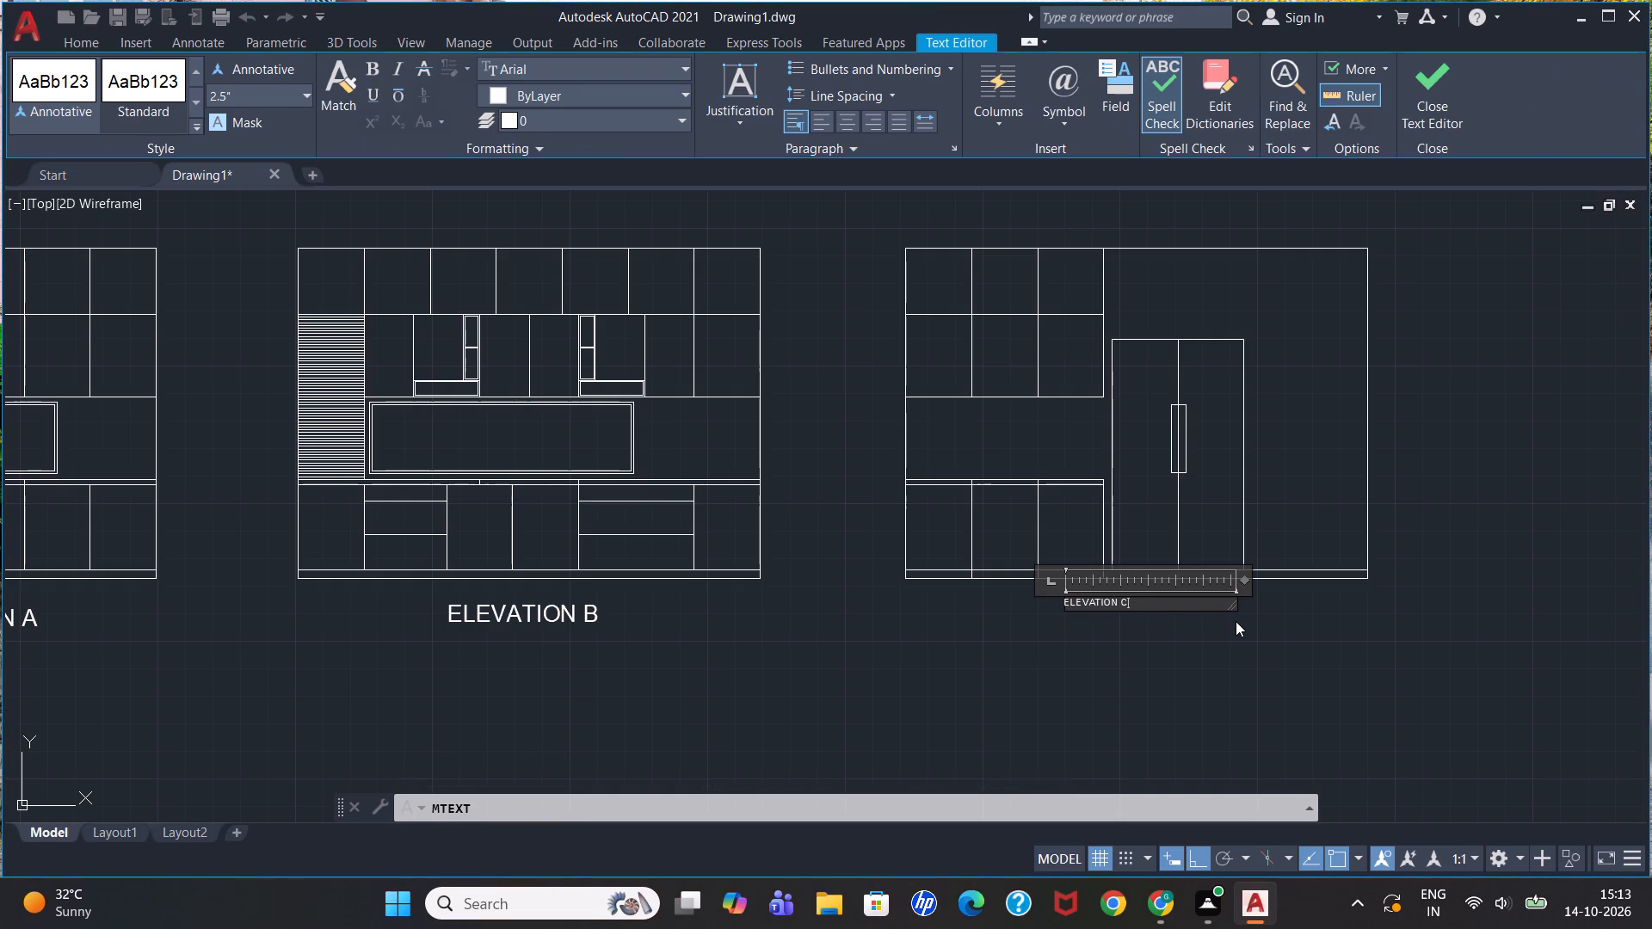
Set the whole ELEVATION C label to a text height of 6" and finish editing the text.
left_click_drag(1173, 610, 1005, 613)
left_click_drag(1133, 597, 963, 600)
left_click_drag(1199, 603, 880, 606)
left_click_drag(252, 88, 71, 115)
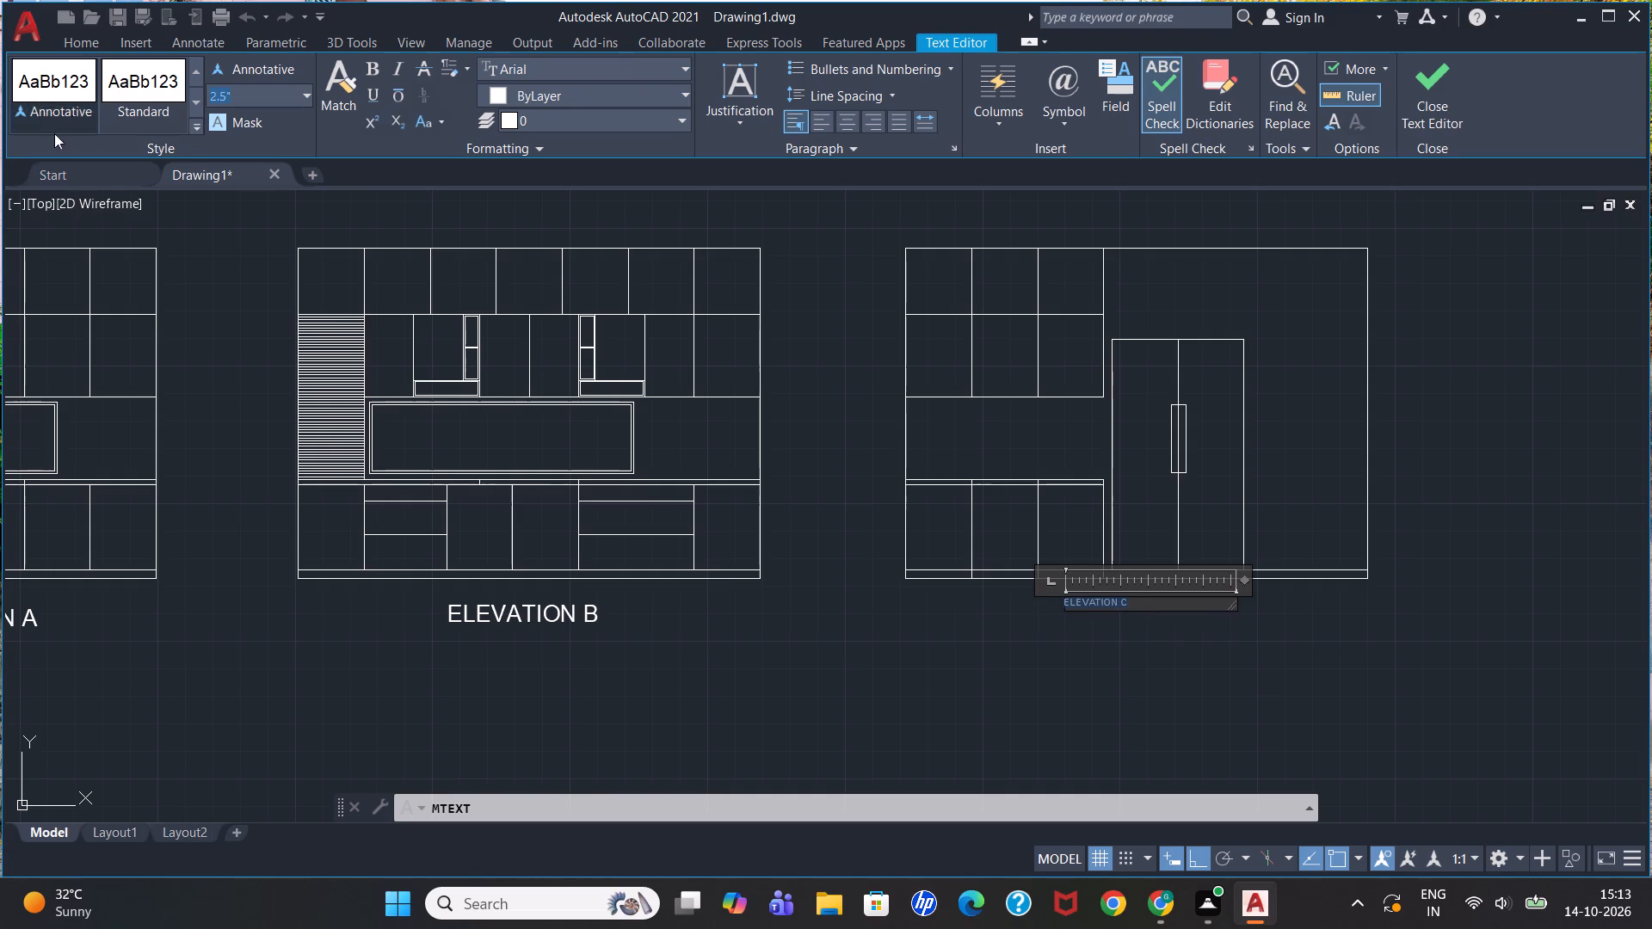
type("6\"")
key("Return")
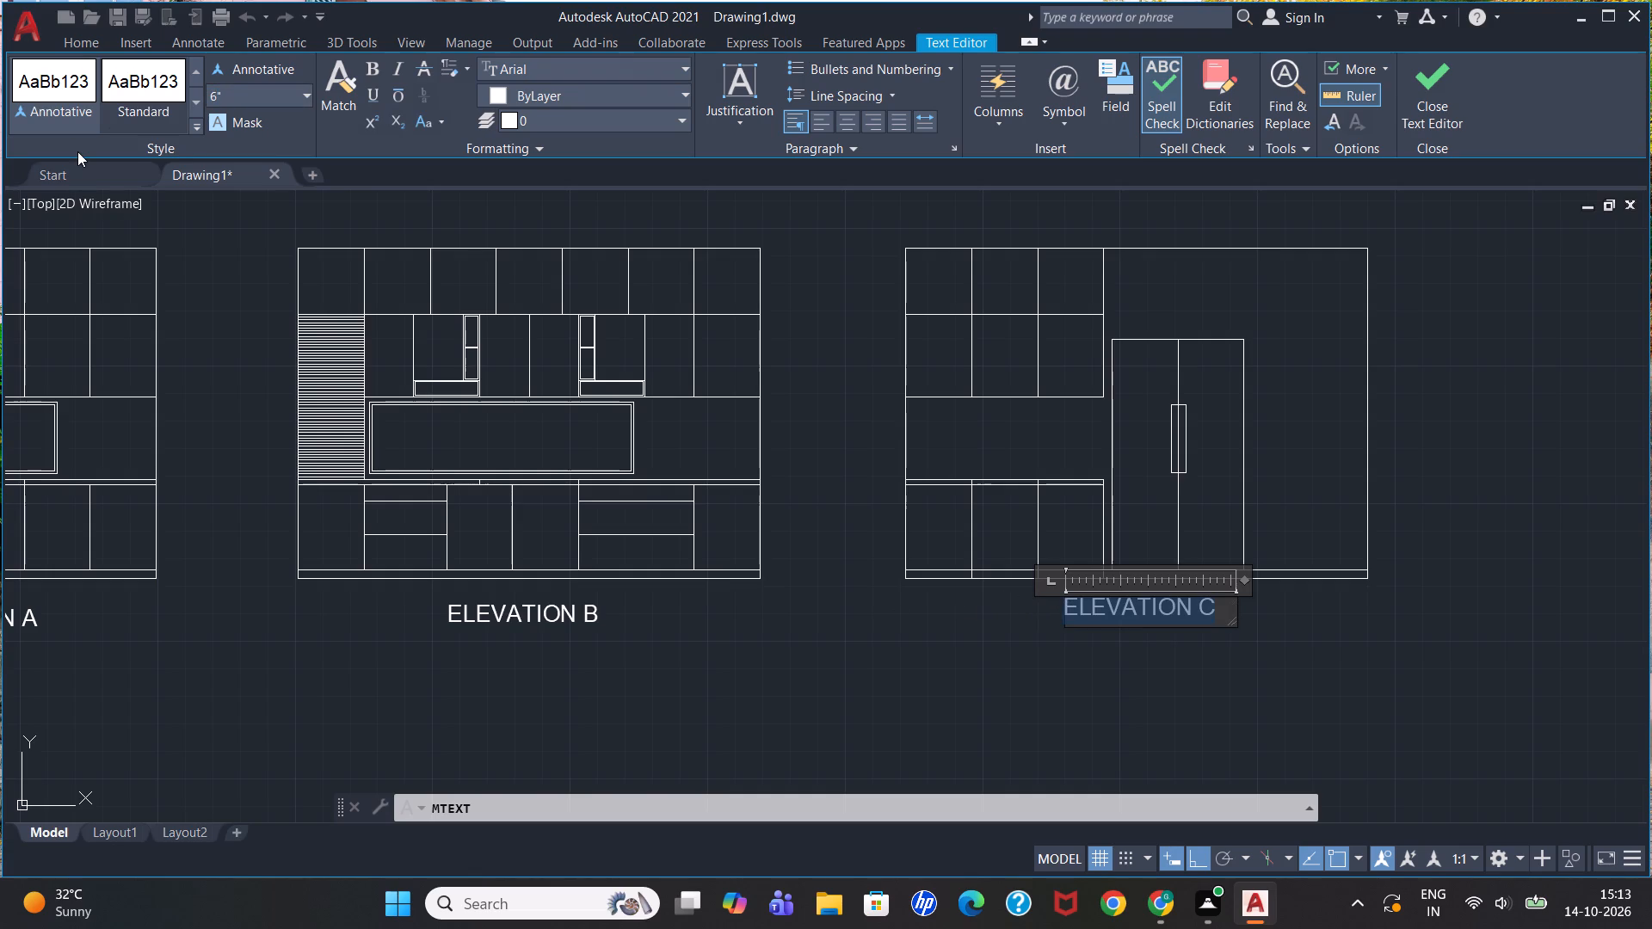
left_click(989, 649)
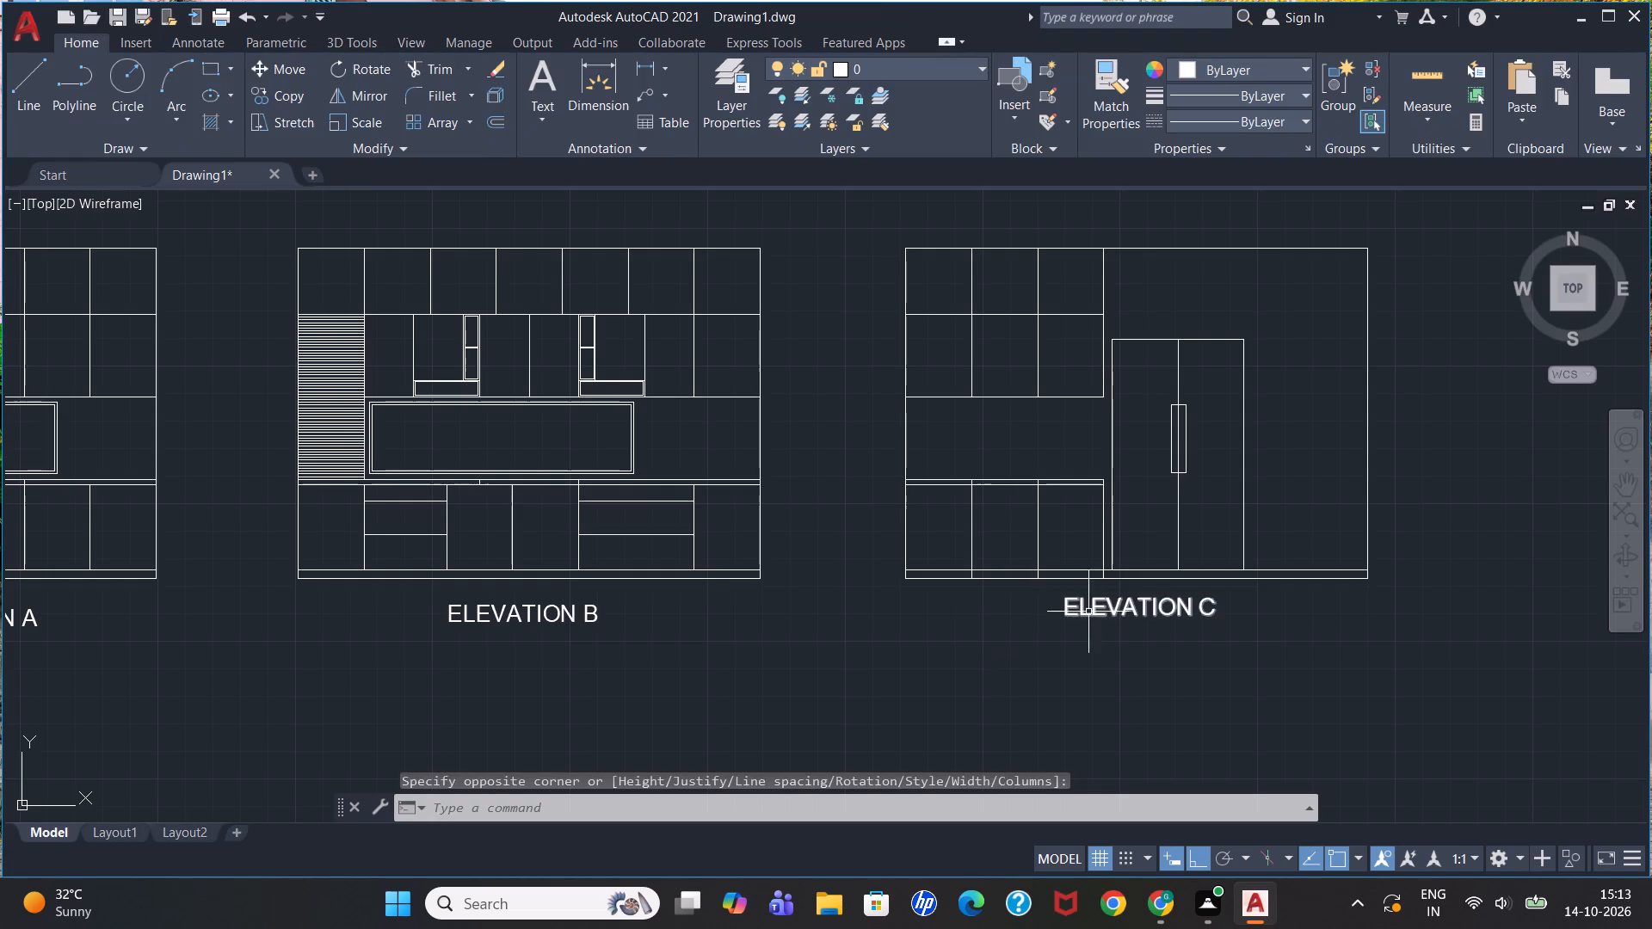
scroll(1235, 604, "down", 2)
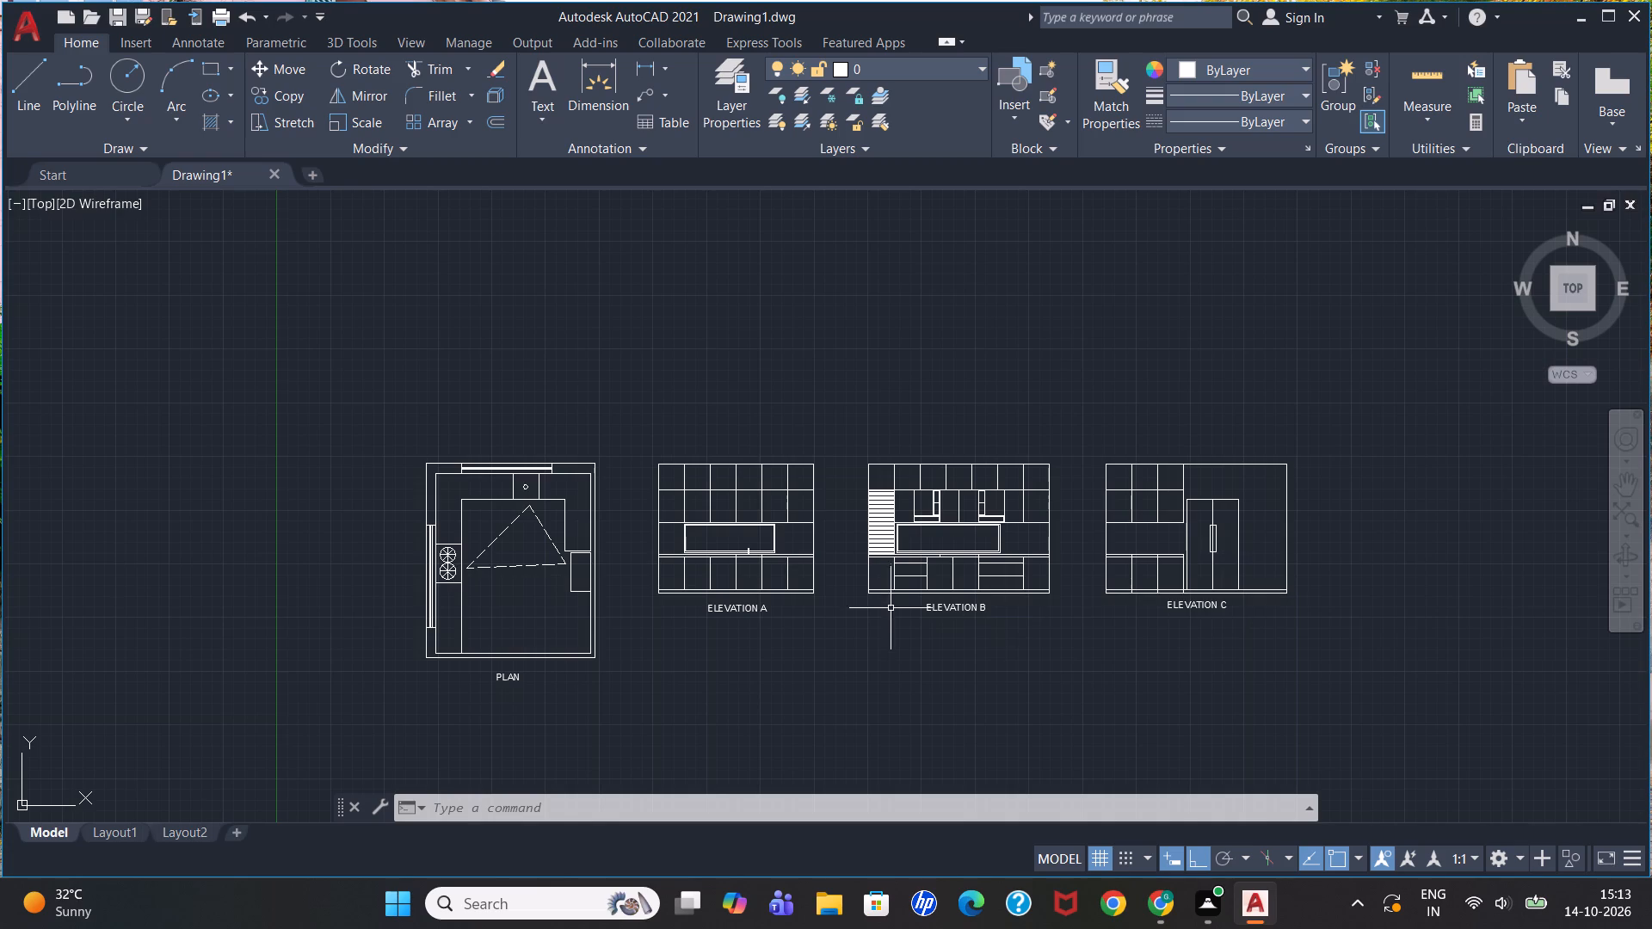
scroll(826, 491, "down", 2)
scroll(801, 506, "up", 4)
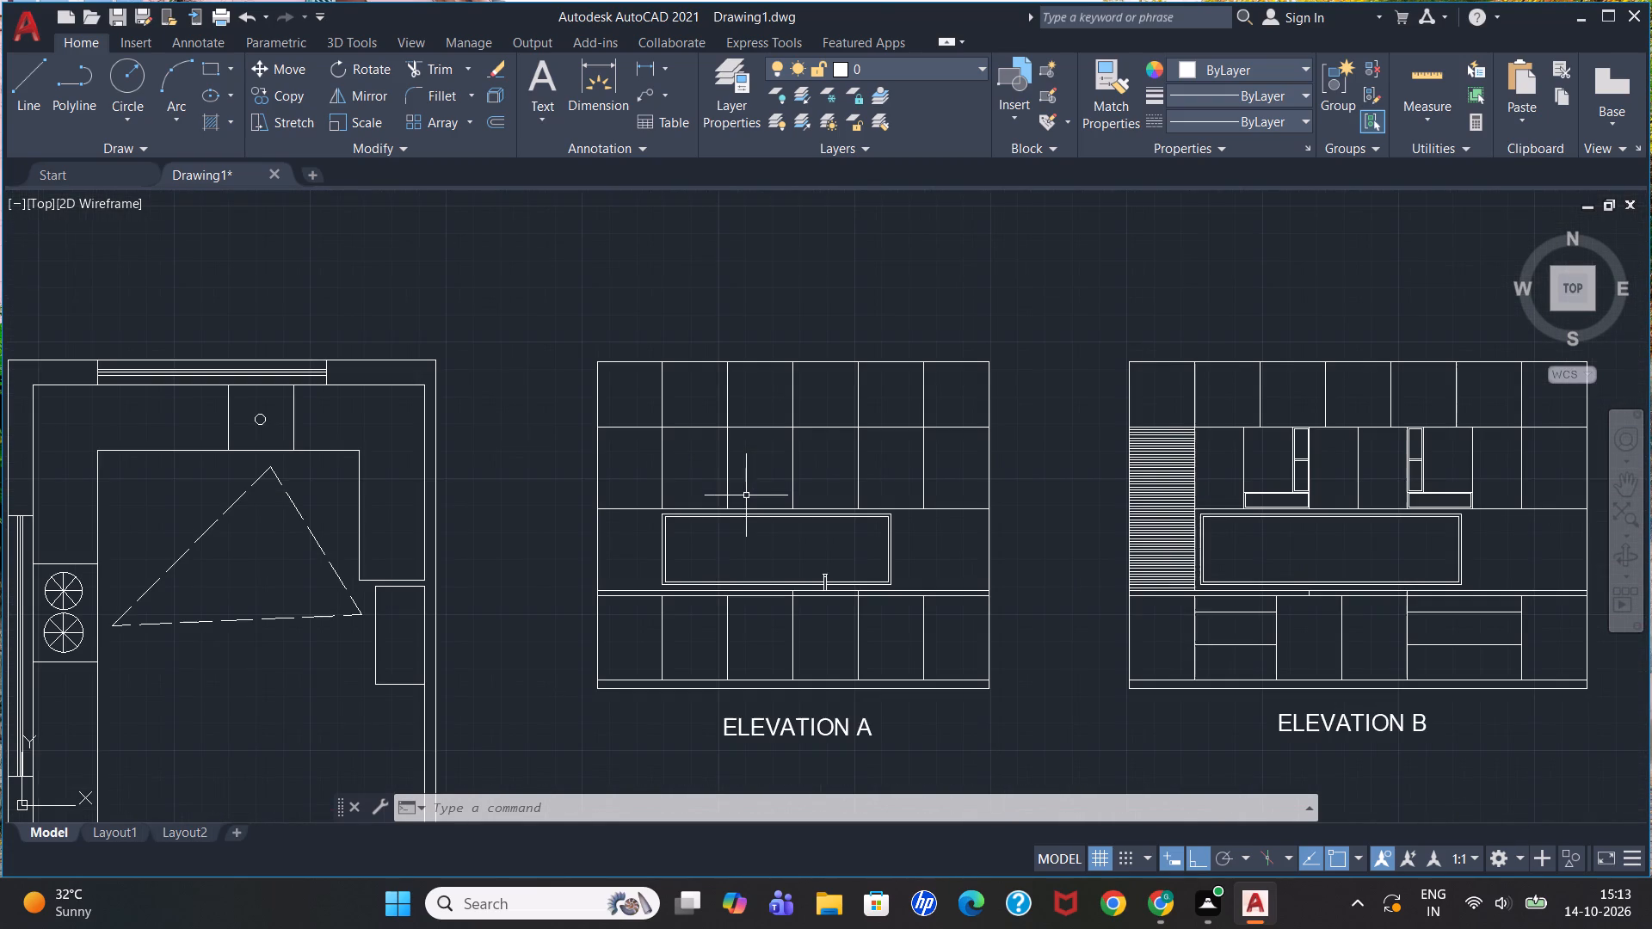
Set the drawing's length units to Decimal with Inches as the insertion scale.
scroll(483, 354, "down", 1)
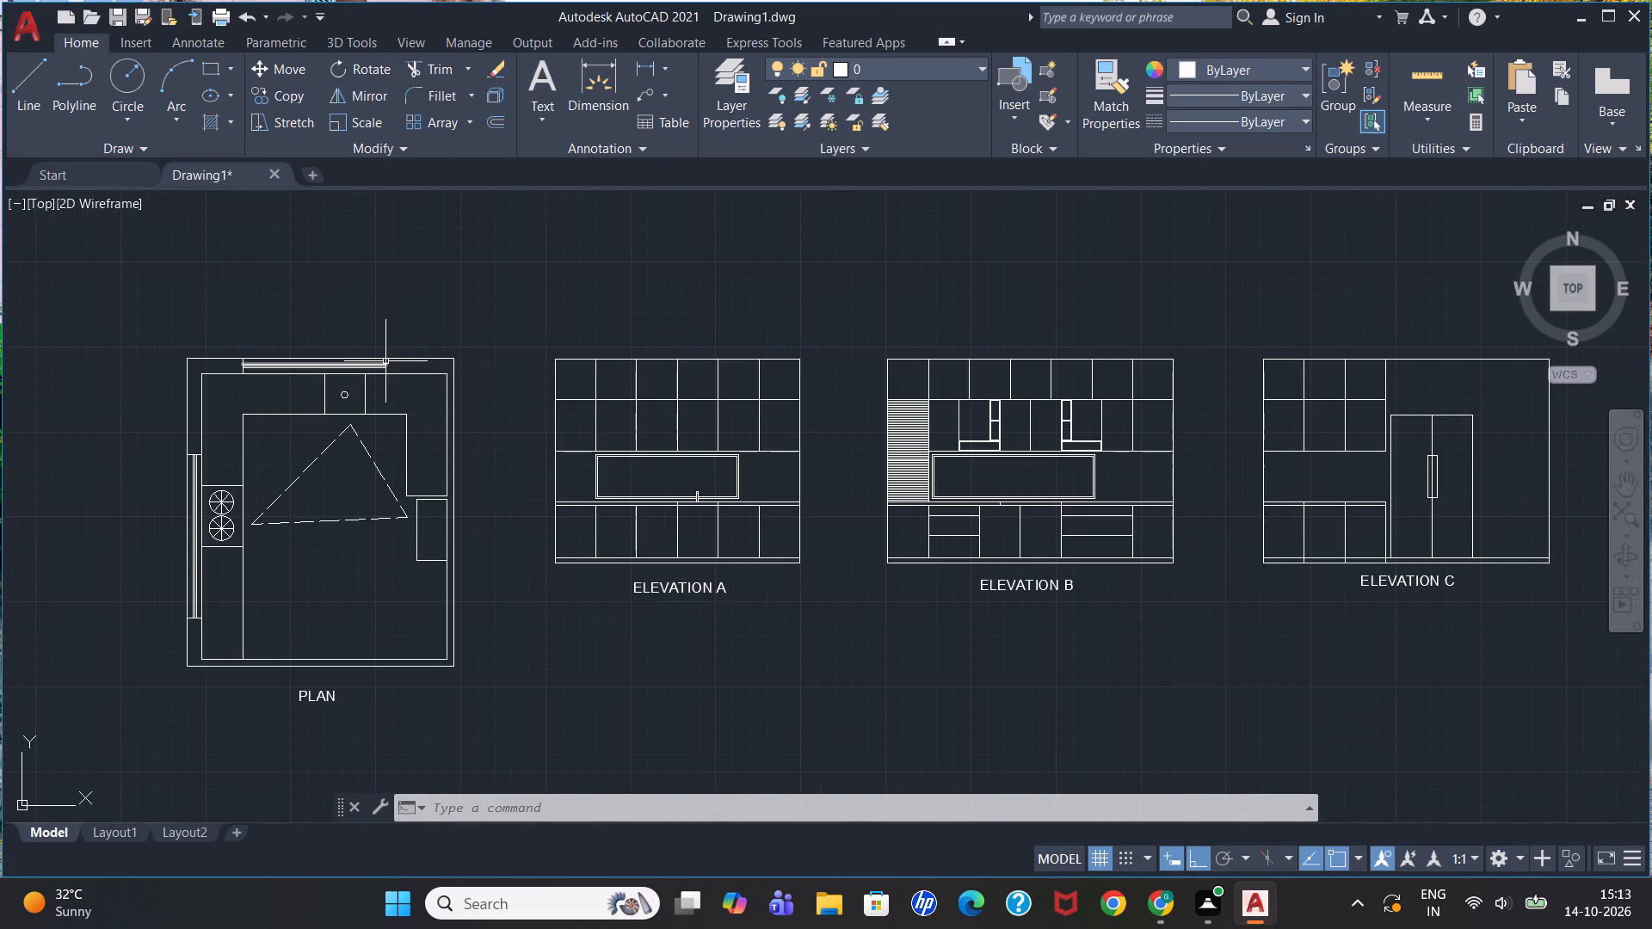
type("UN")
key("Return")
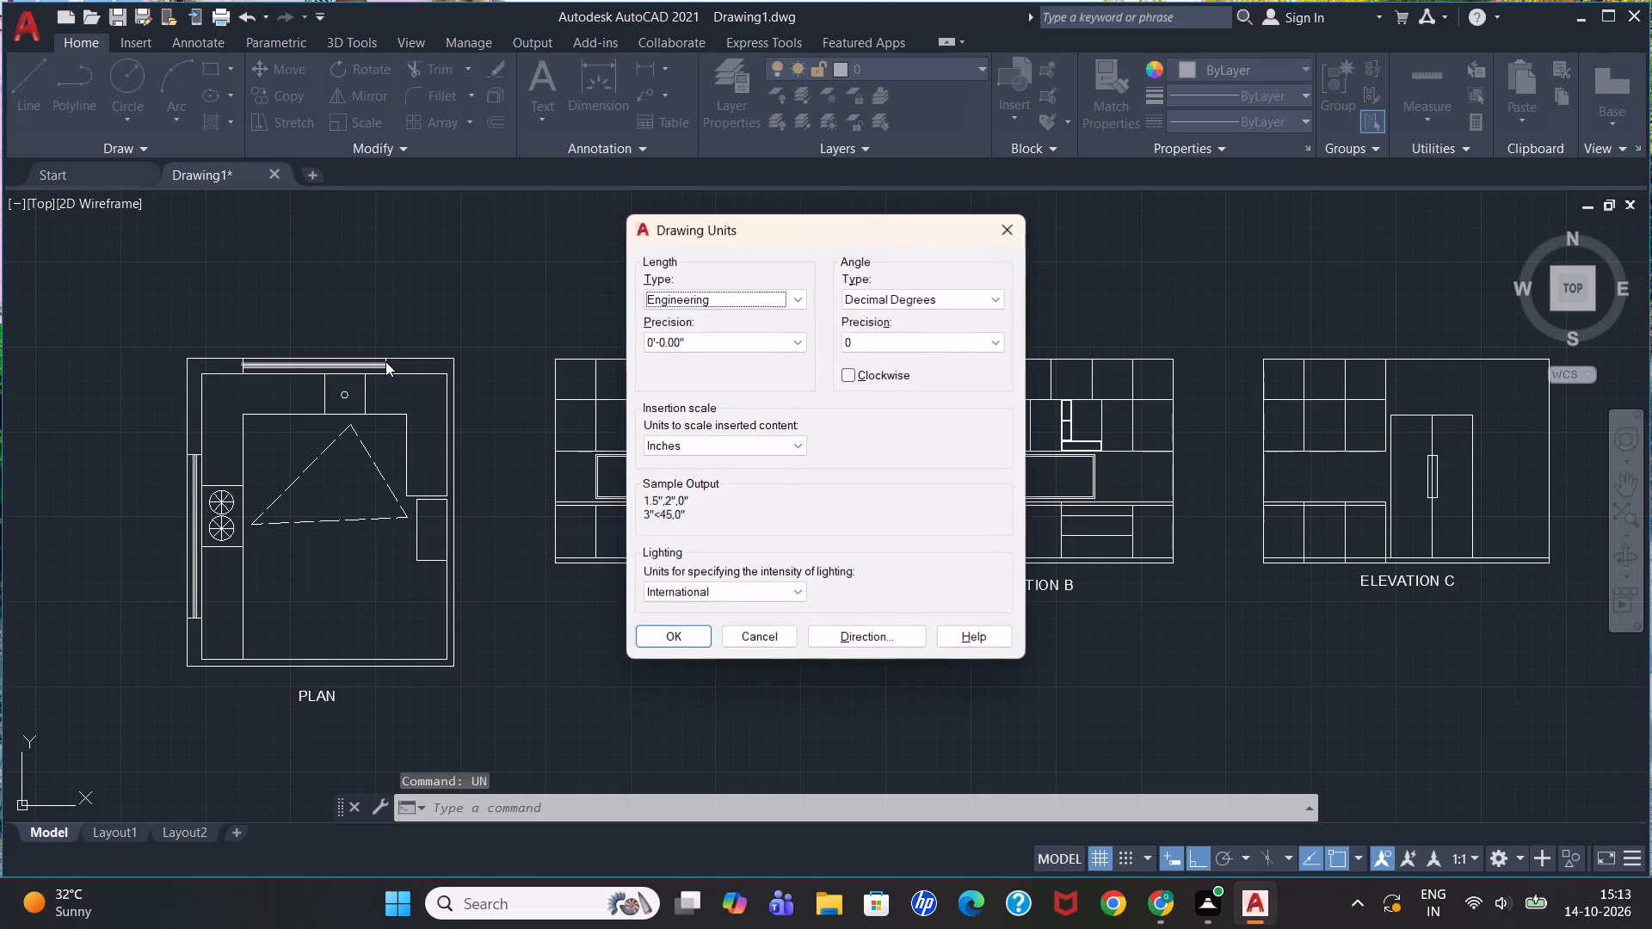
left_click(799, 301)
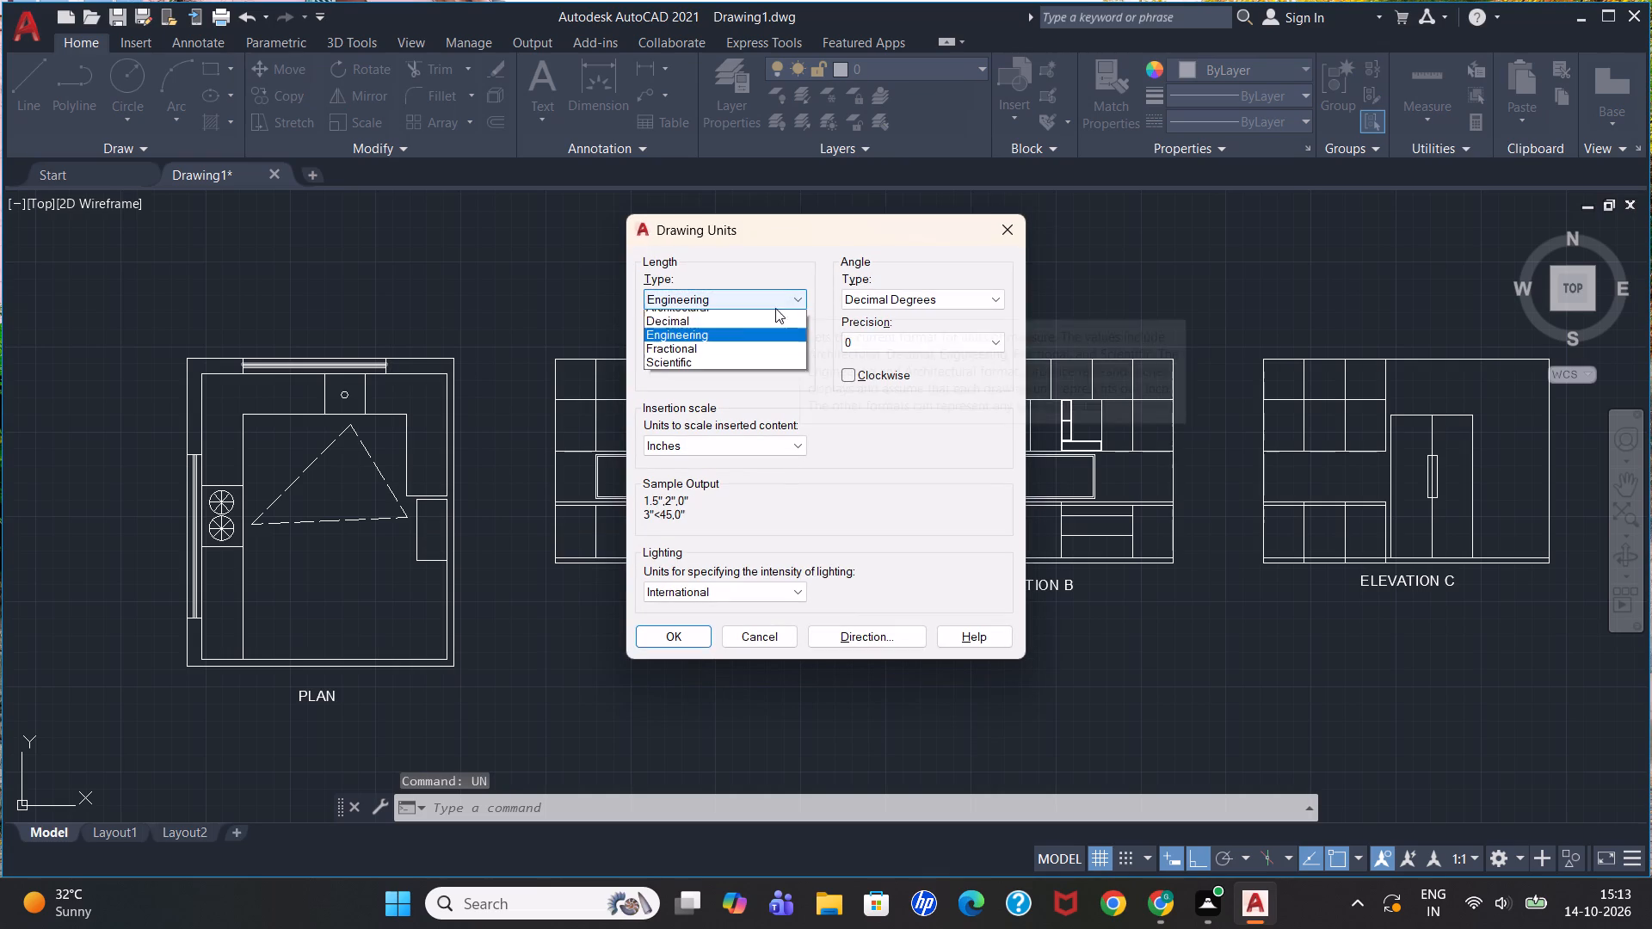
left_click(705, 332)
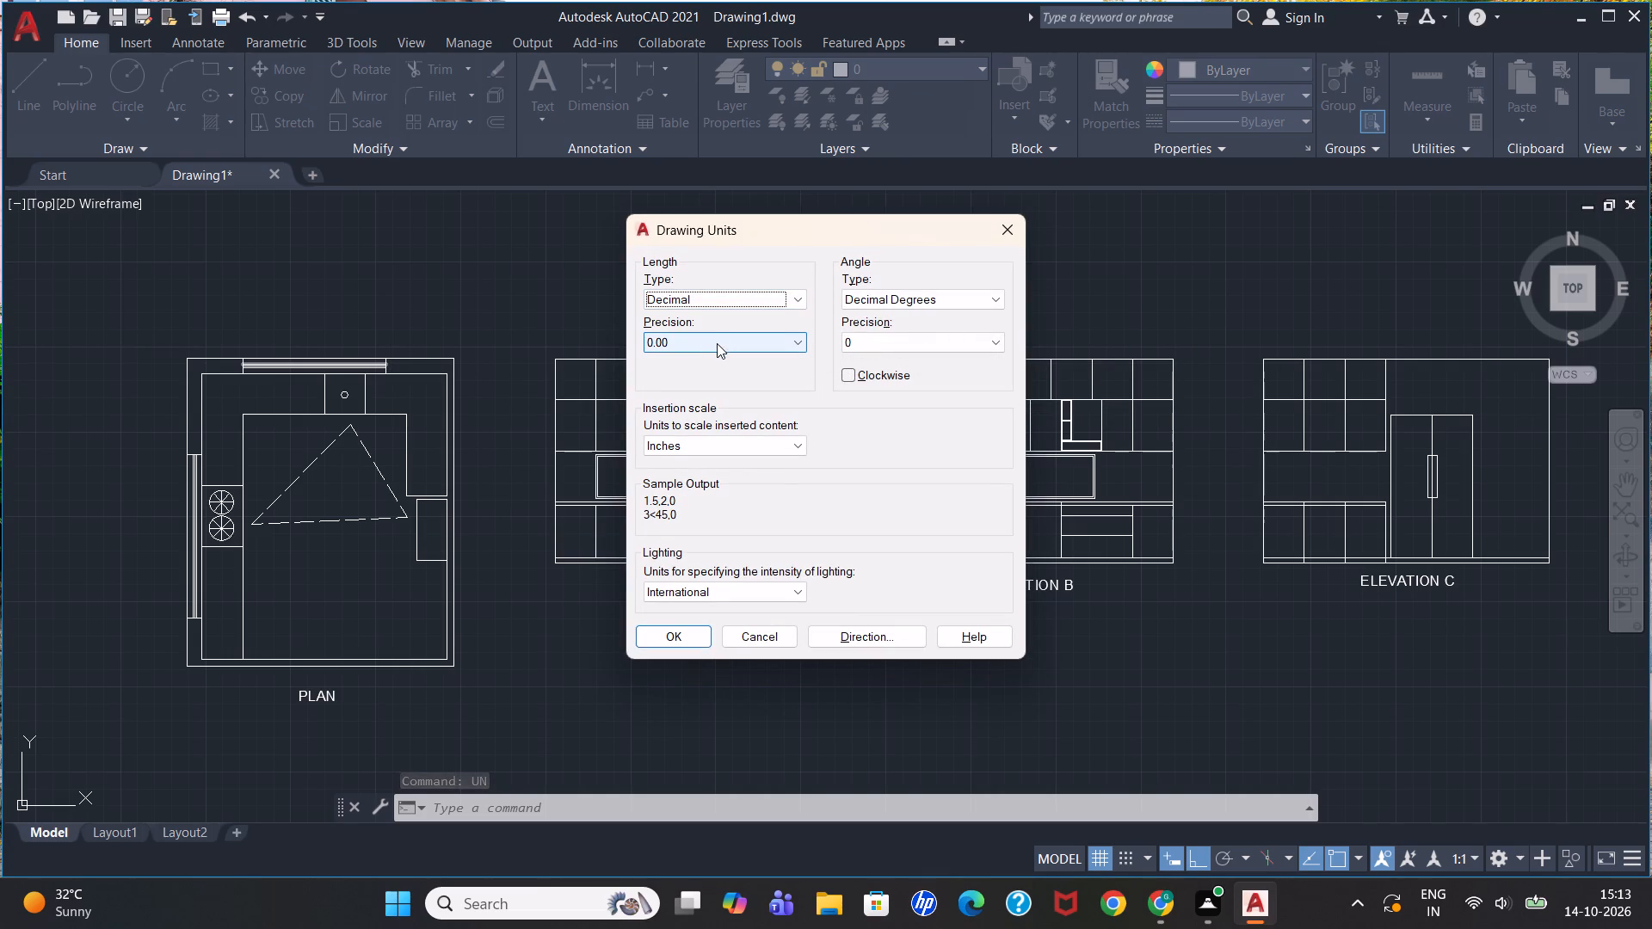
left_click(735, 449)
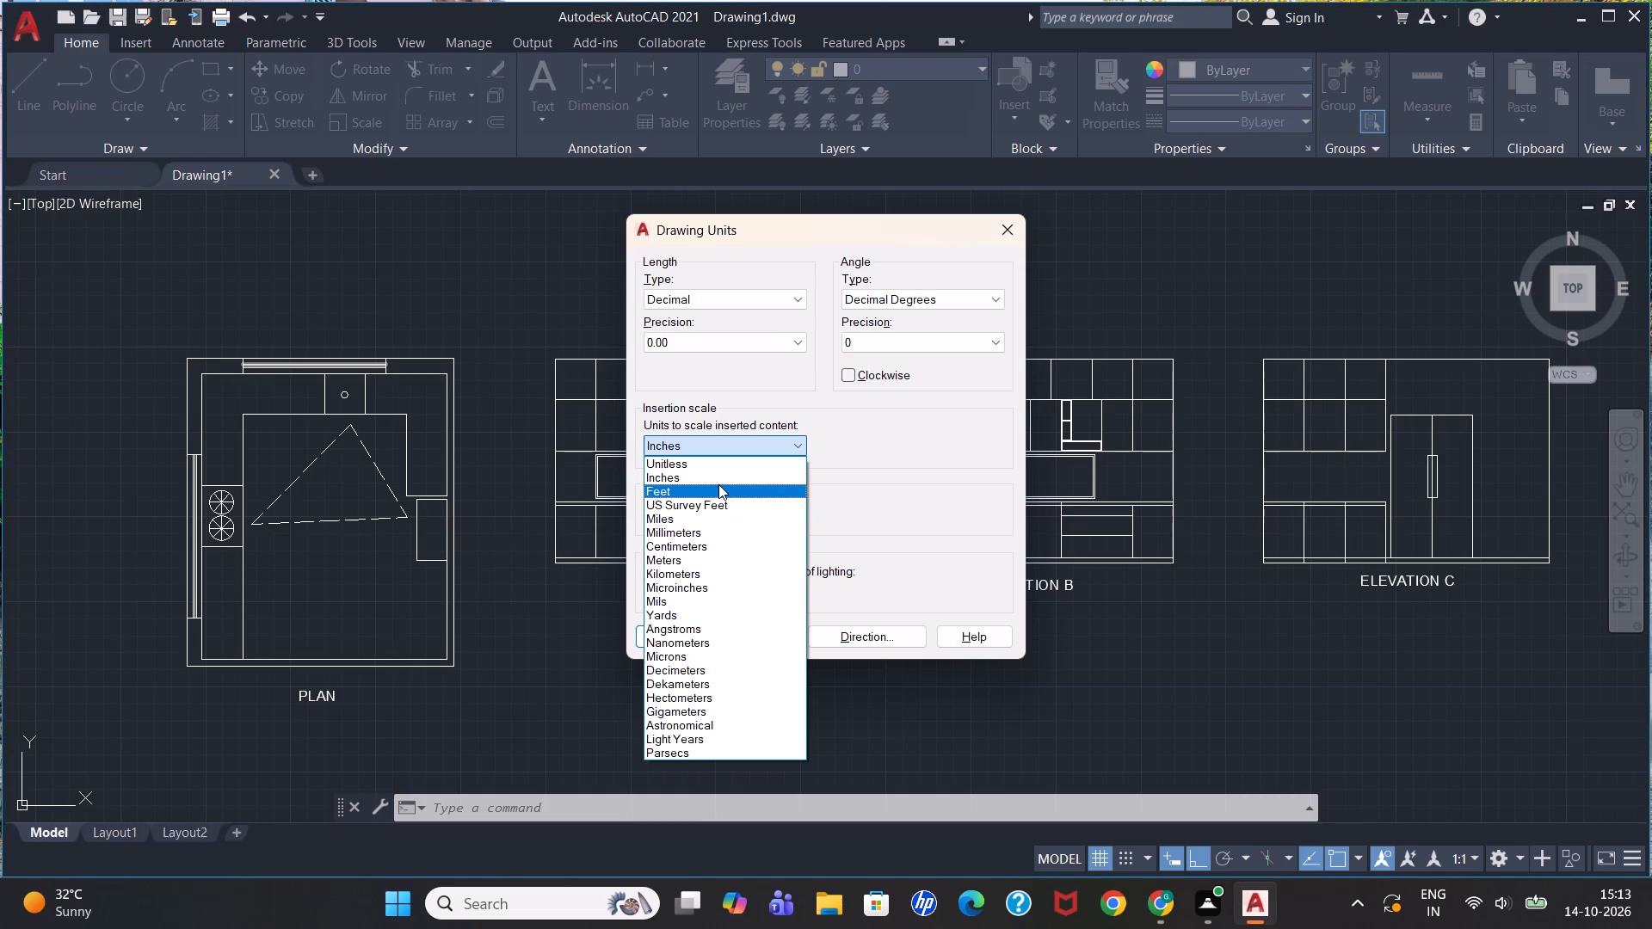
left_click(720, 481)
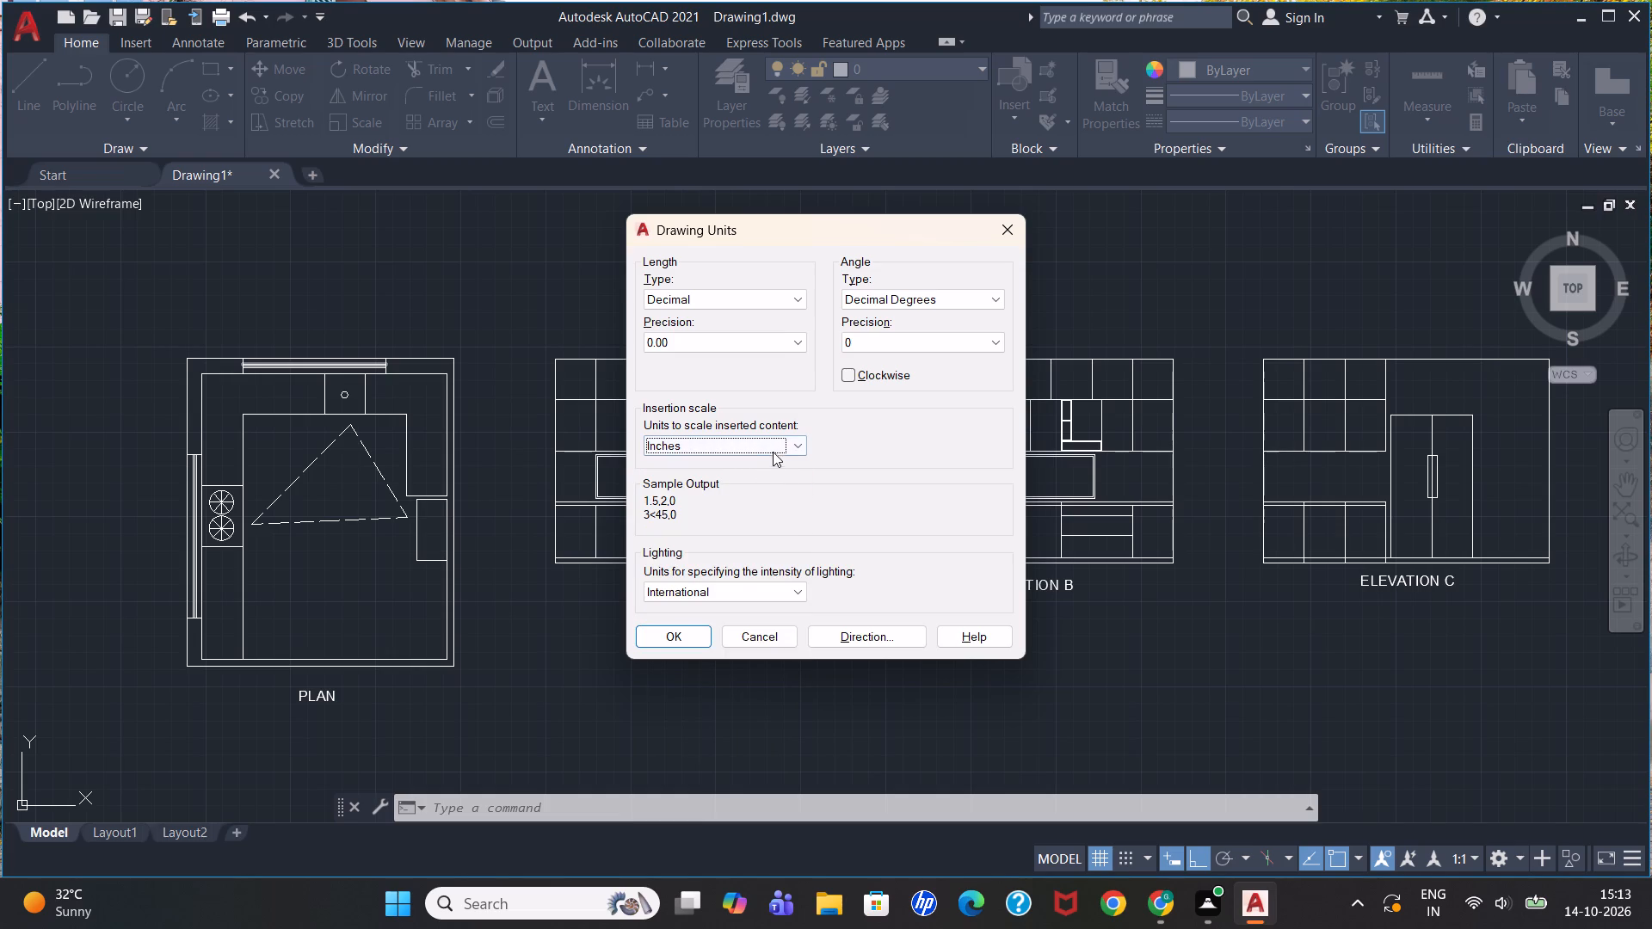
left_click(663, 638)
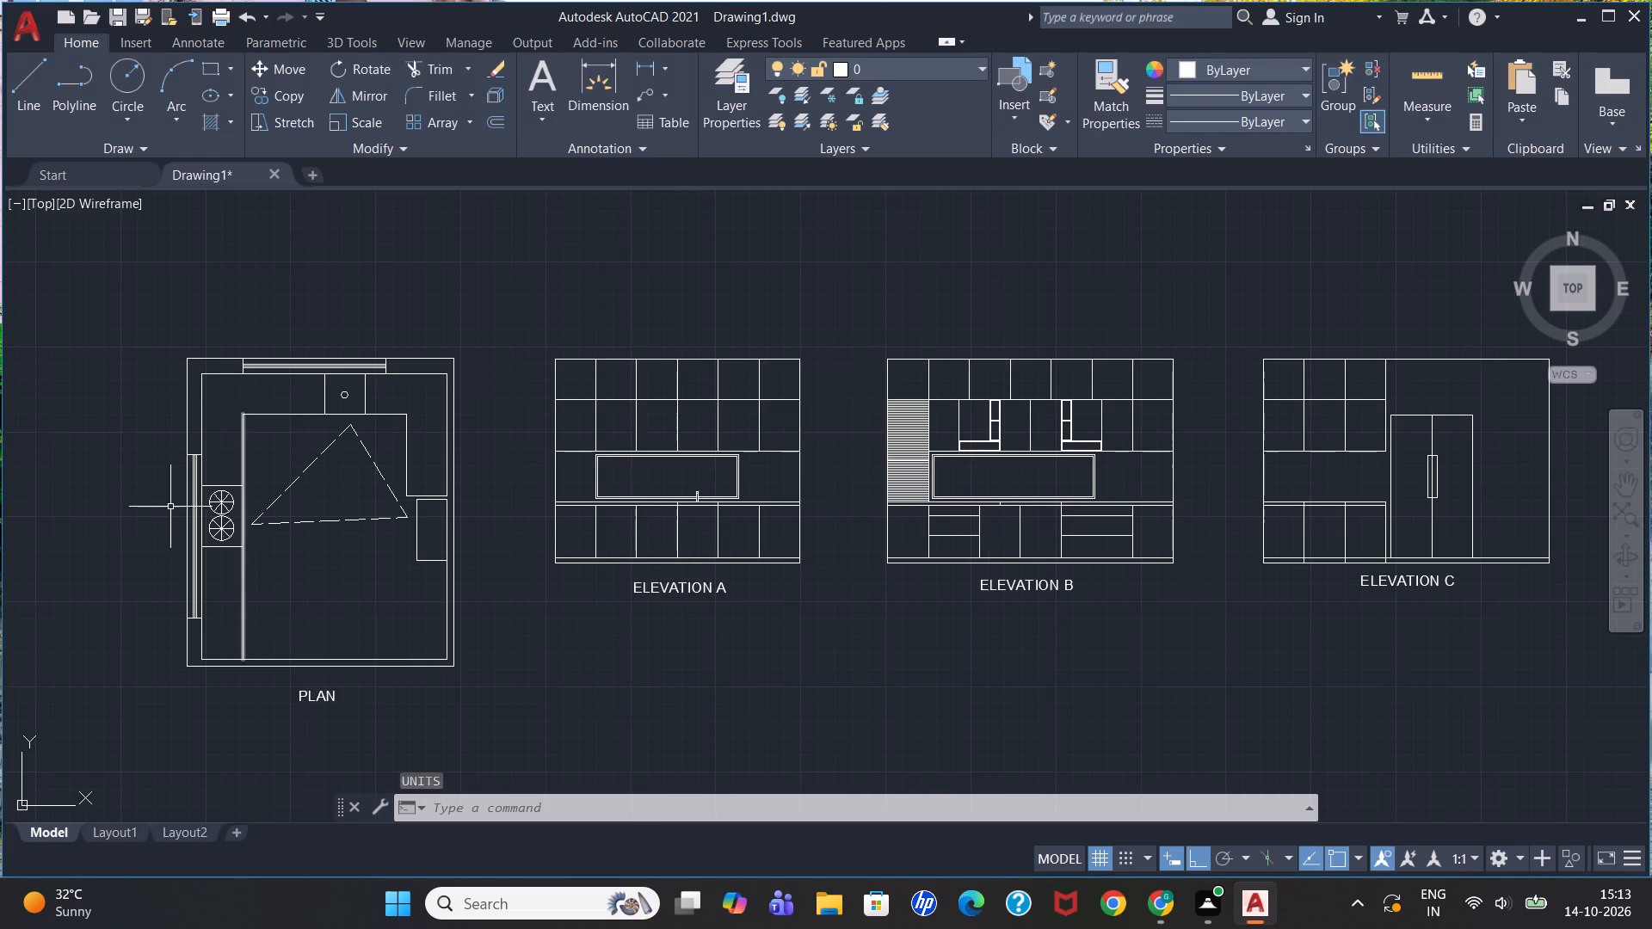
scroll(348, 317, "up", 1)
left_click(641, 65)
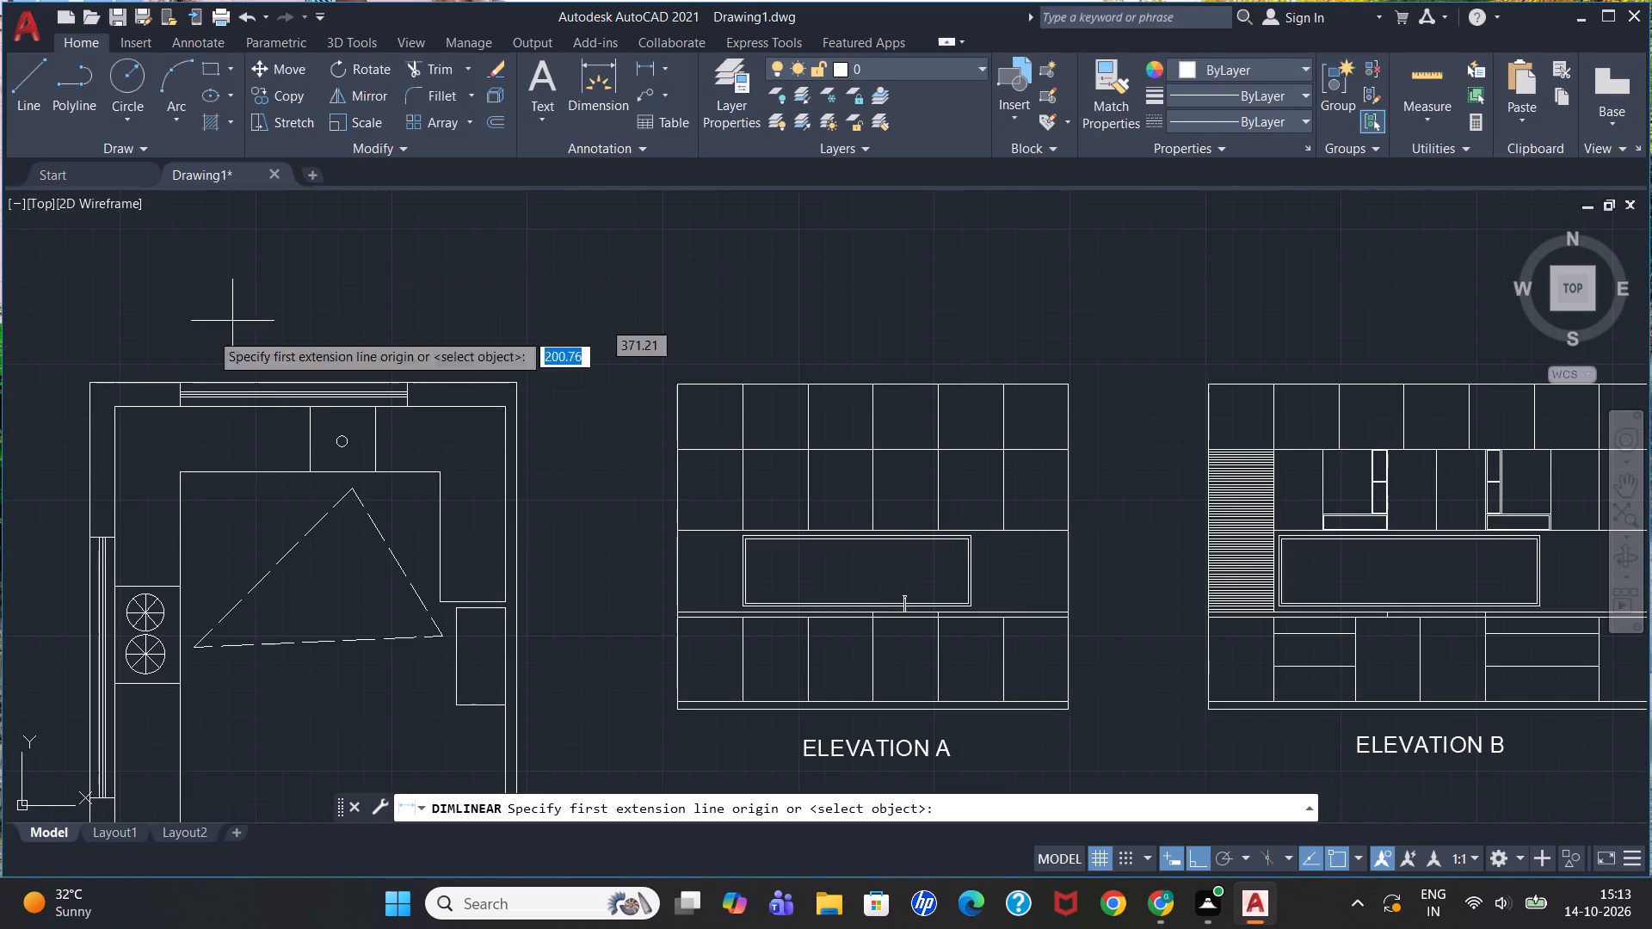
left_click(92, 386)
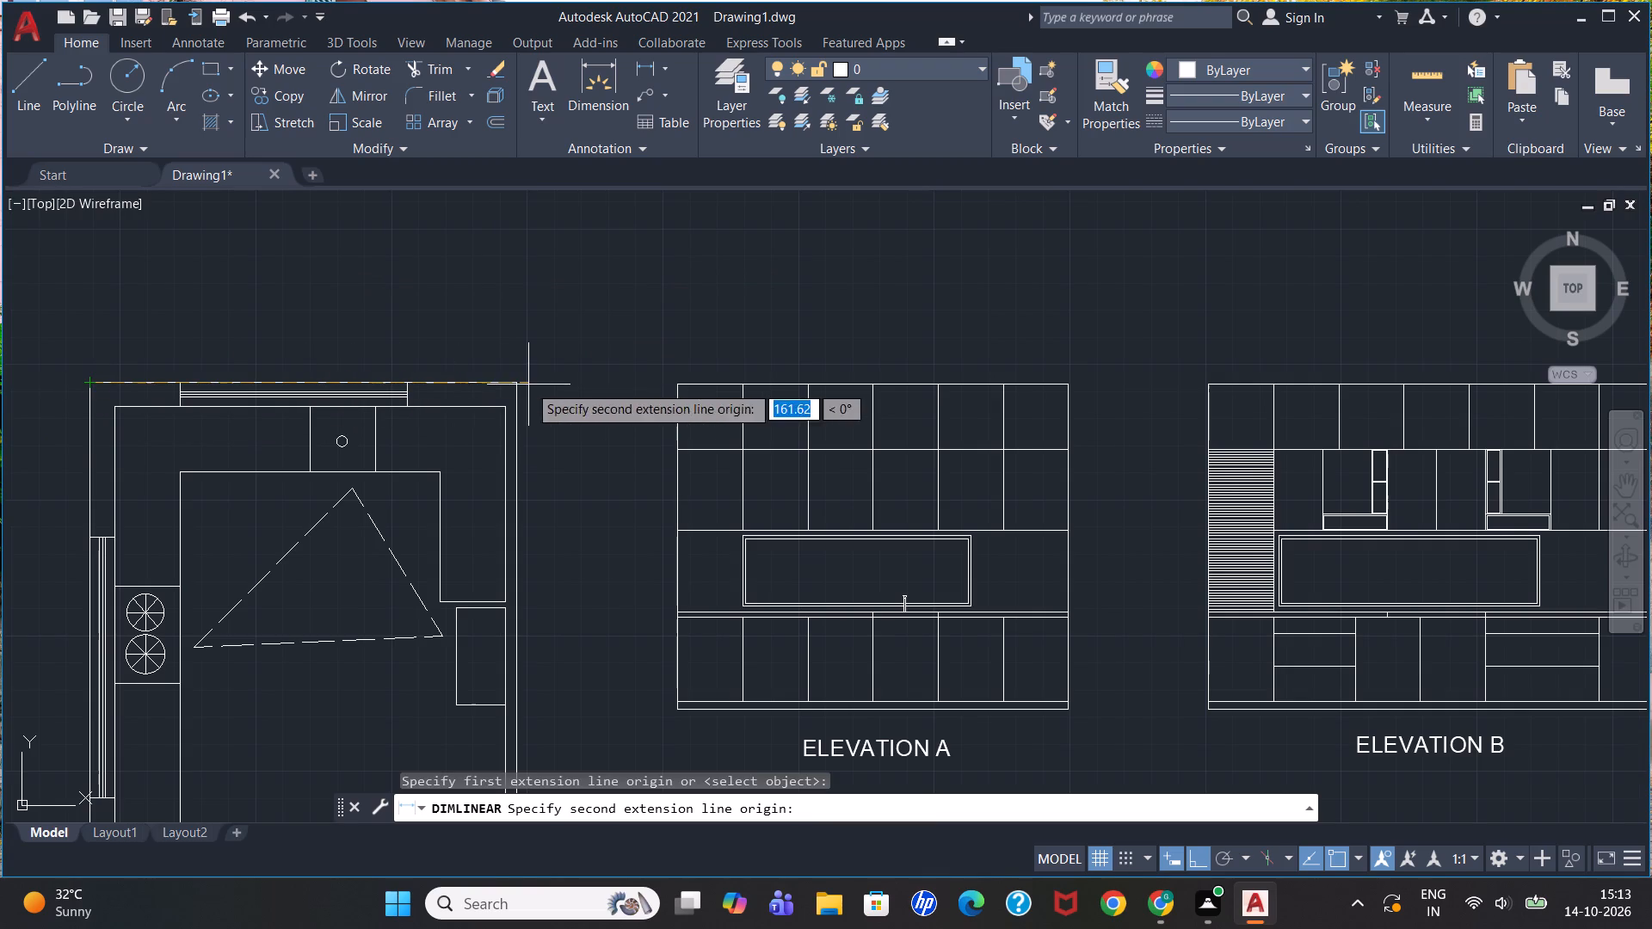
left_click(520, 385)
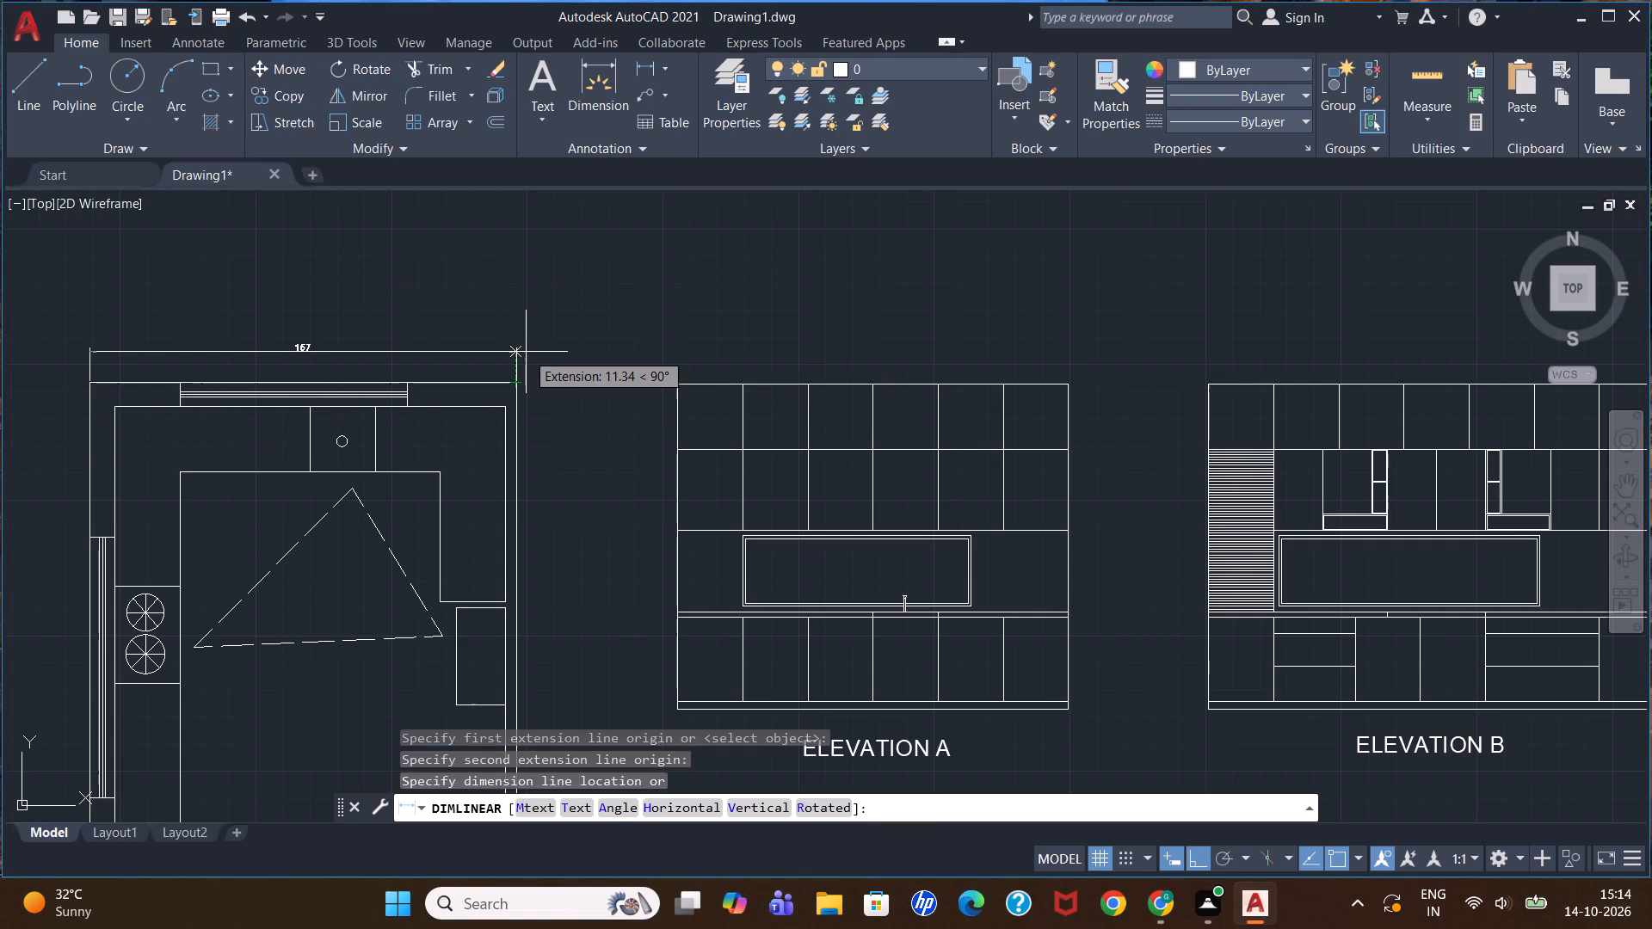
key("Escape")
Set the drawing's length units to Engineering with 0'-0.0" precision, keeping Inches as the insertion scale.
scroll(436, 255, "down", 1)
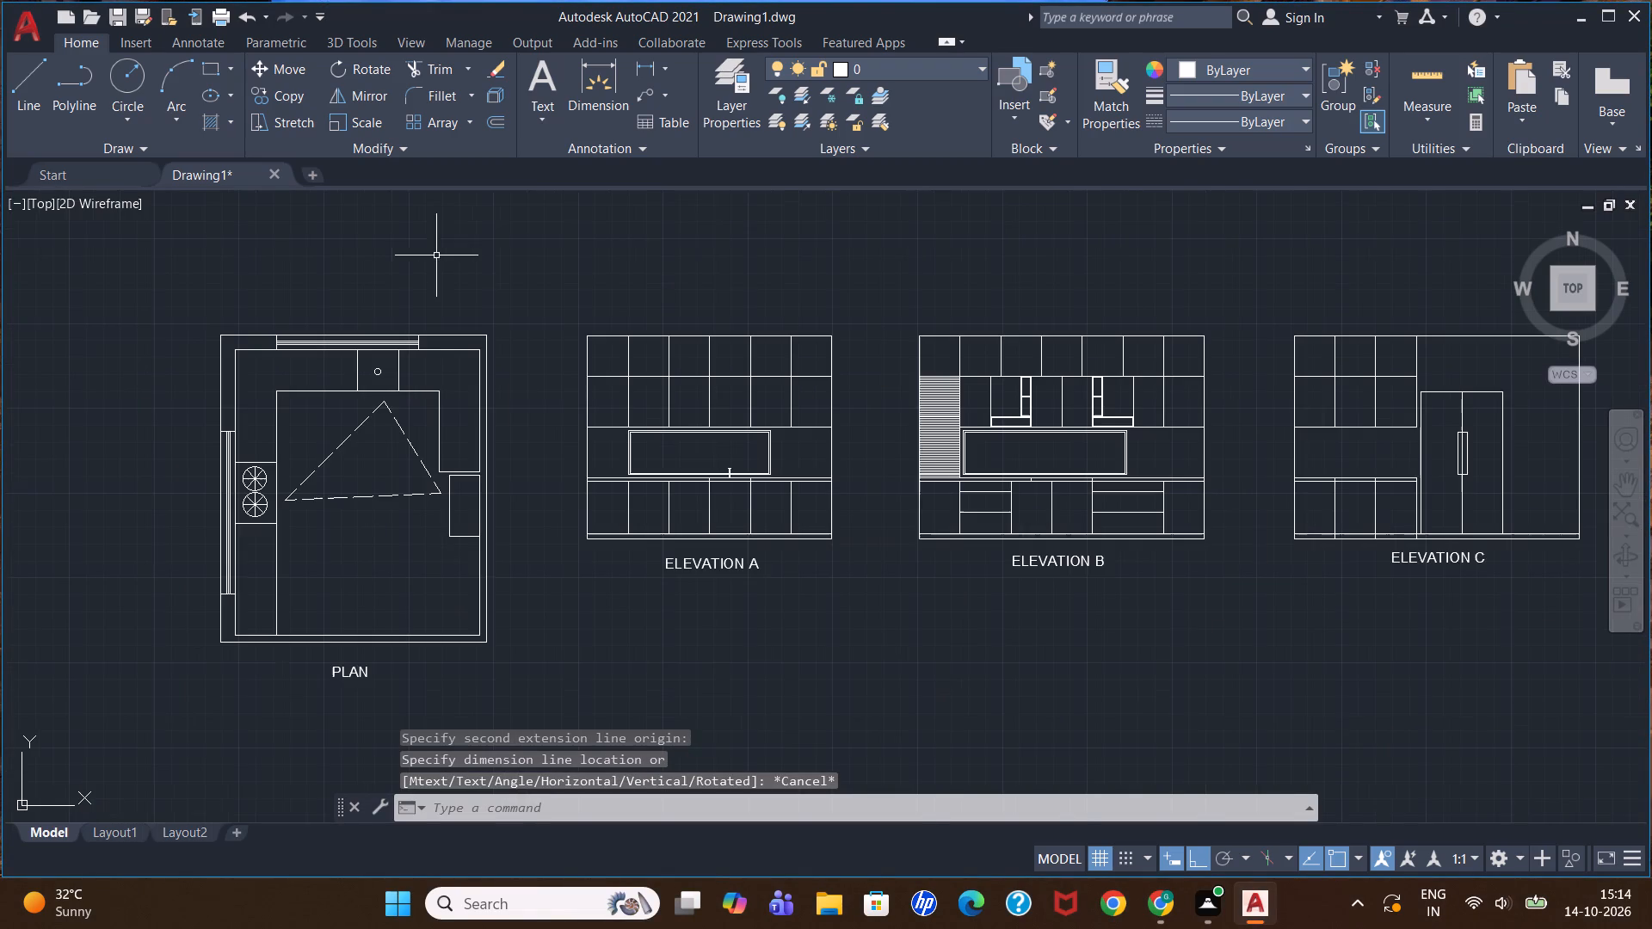
type("UN")
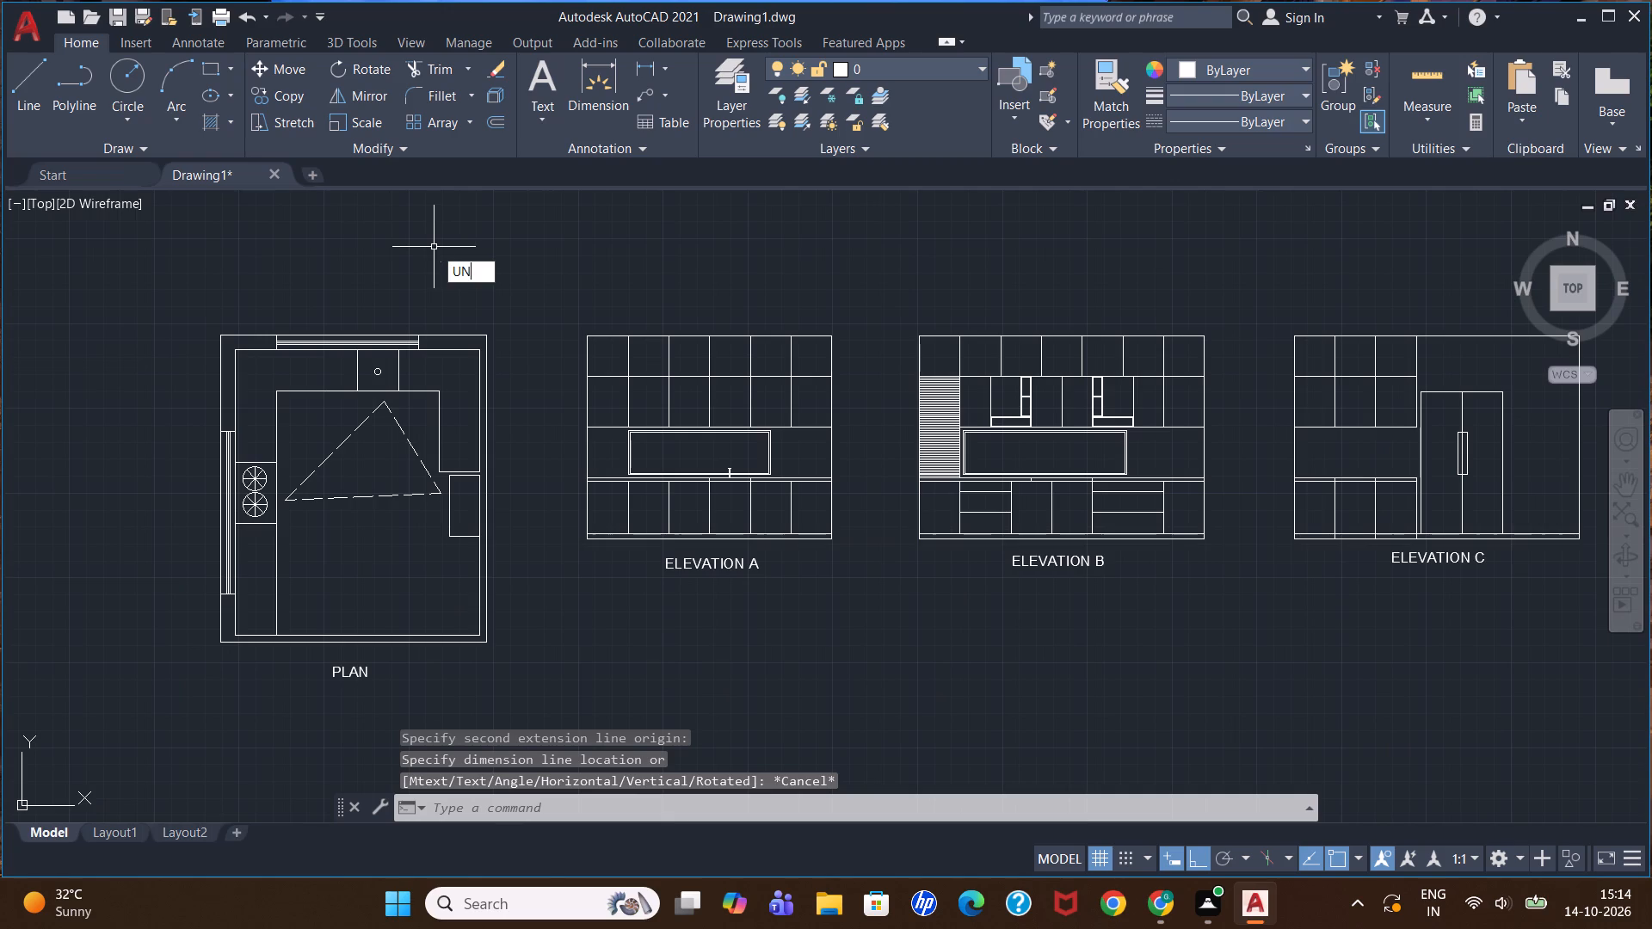
key("Return")
left_click(733, 302)
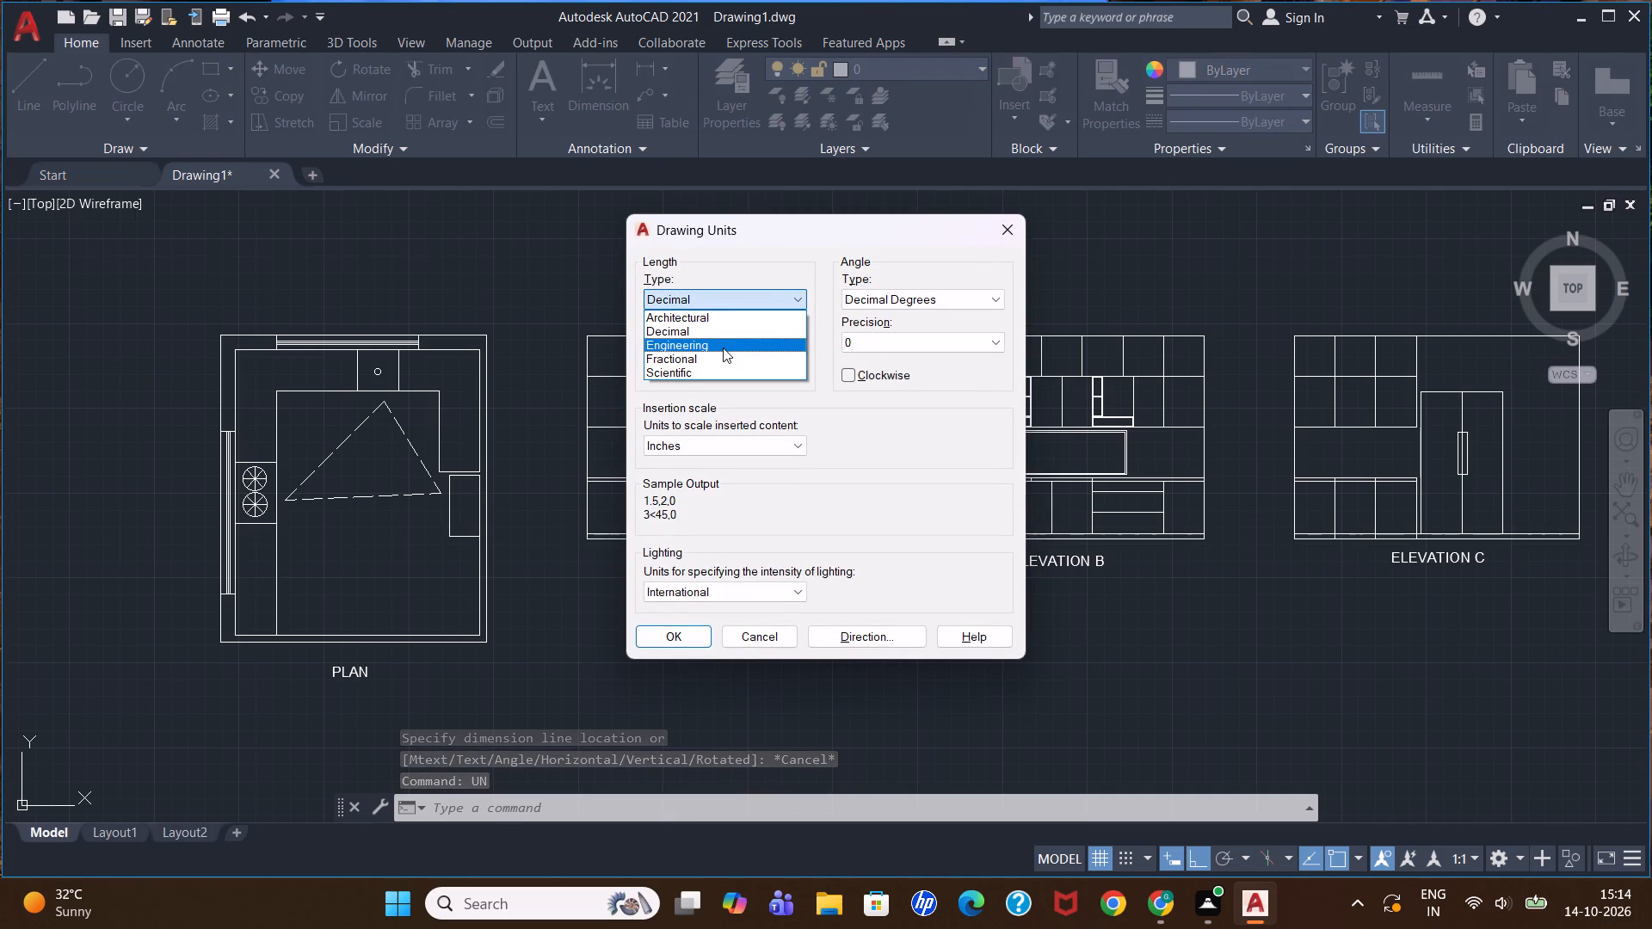
left_click(723, 348)
left_click(723, 348)
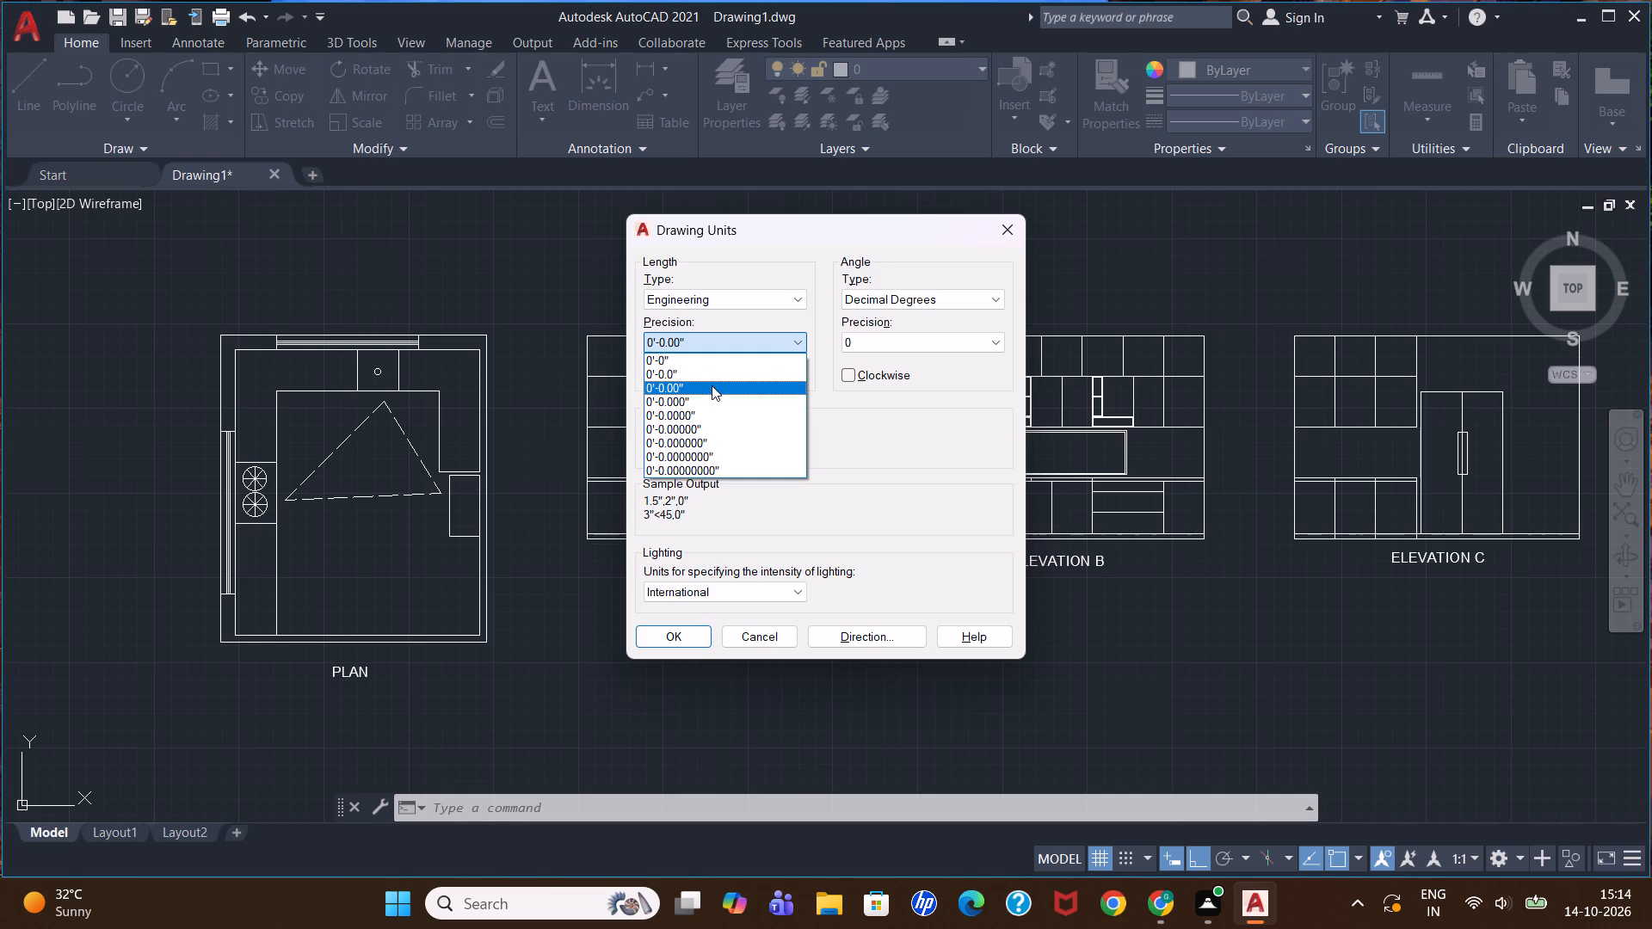
left_click(709, 378)
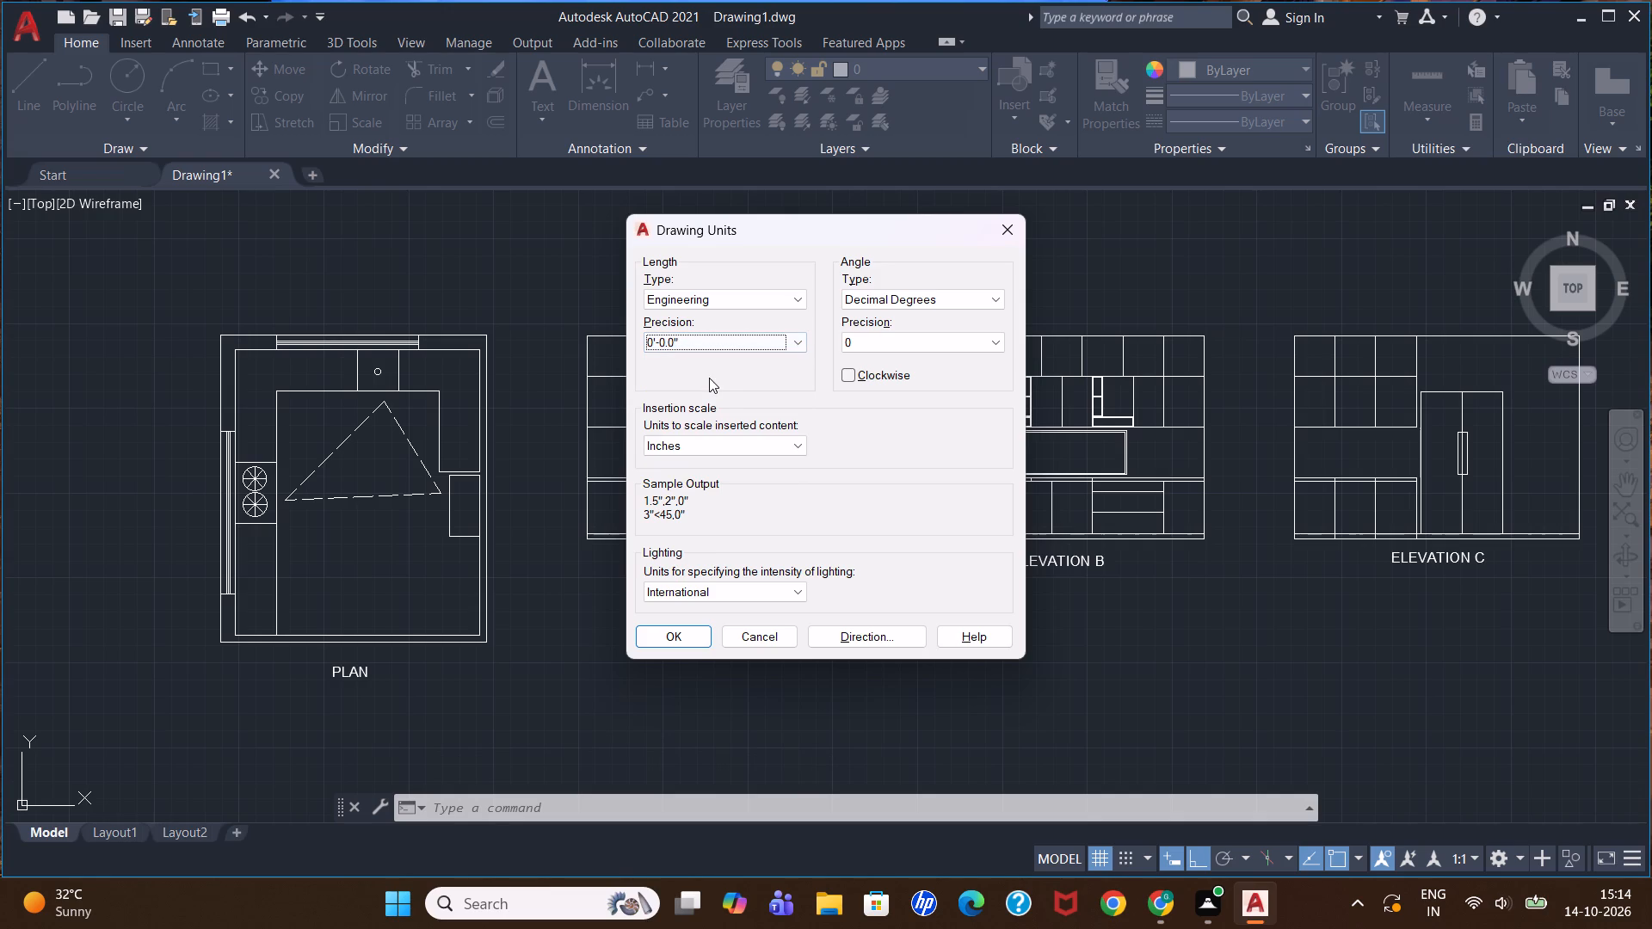
left_click(909, 302)
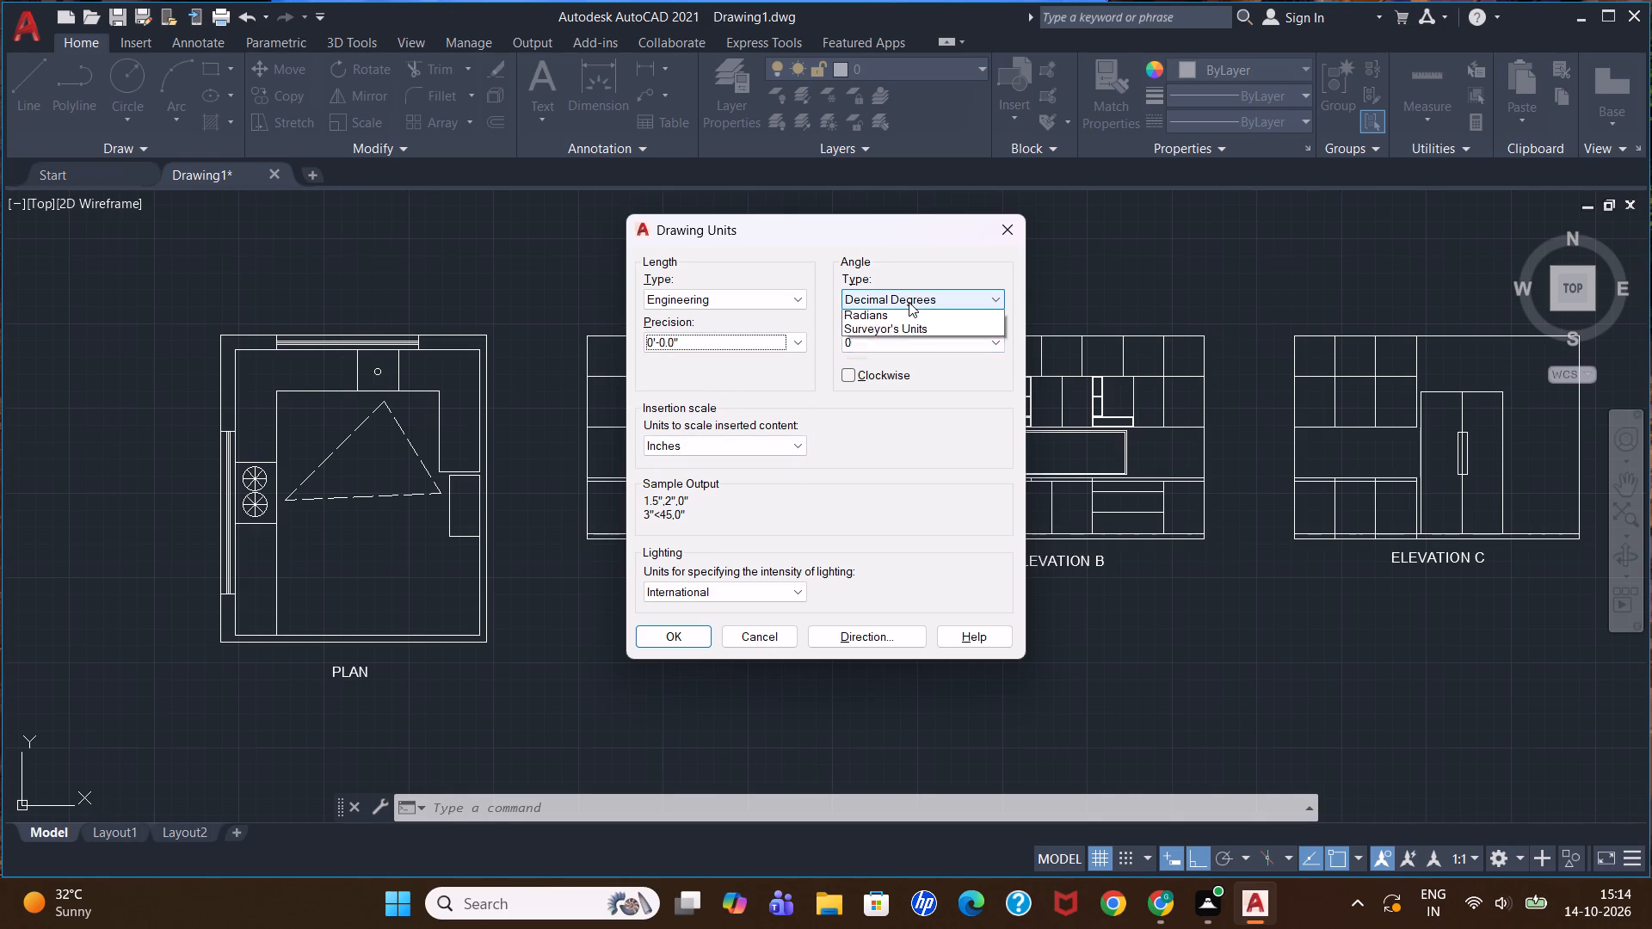
left_click(909, 302)
left_click(781, 446)
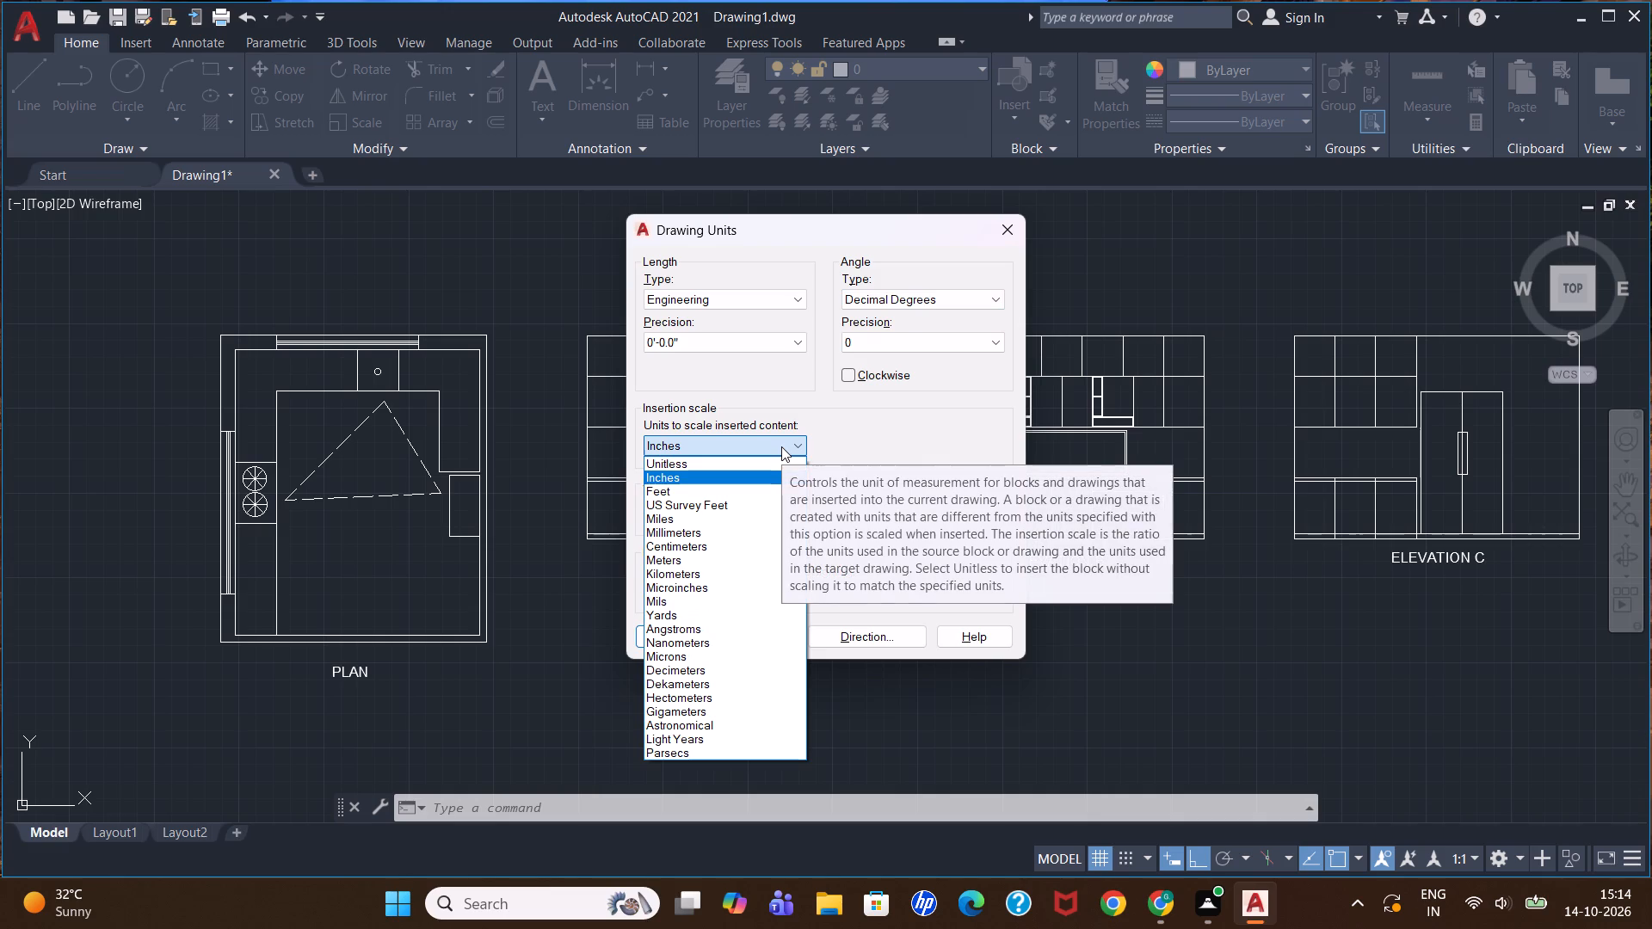
left_click(781, 446)
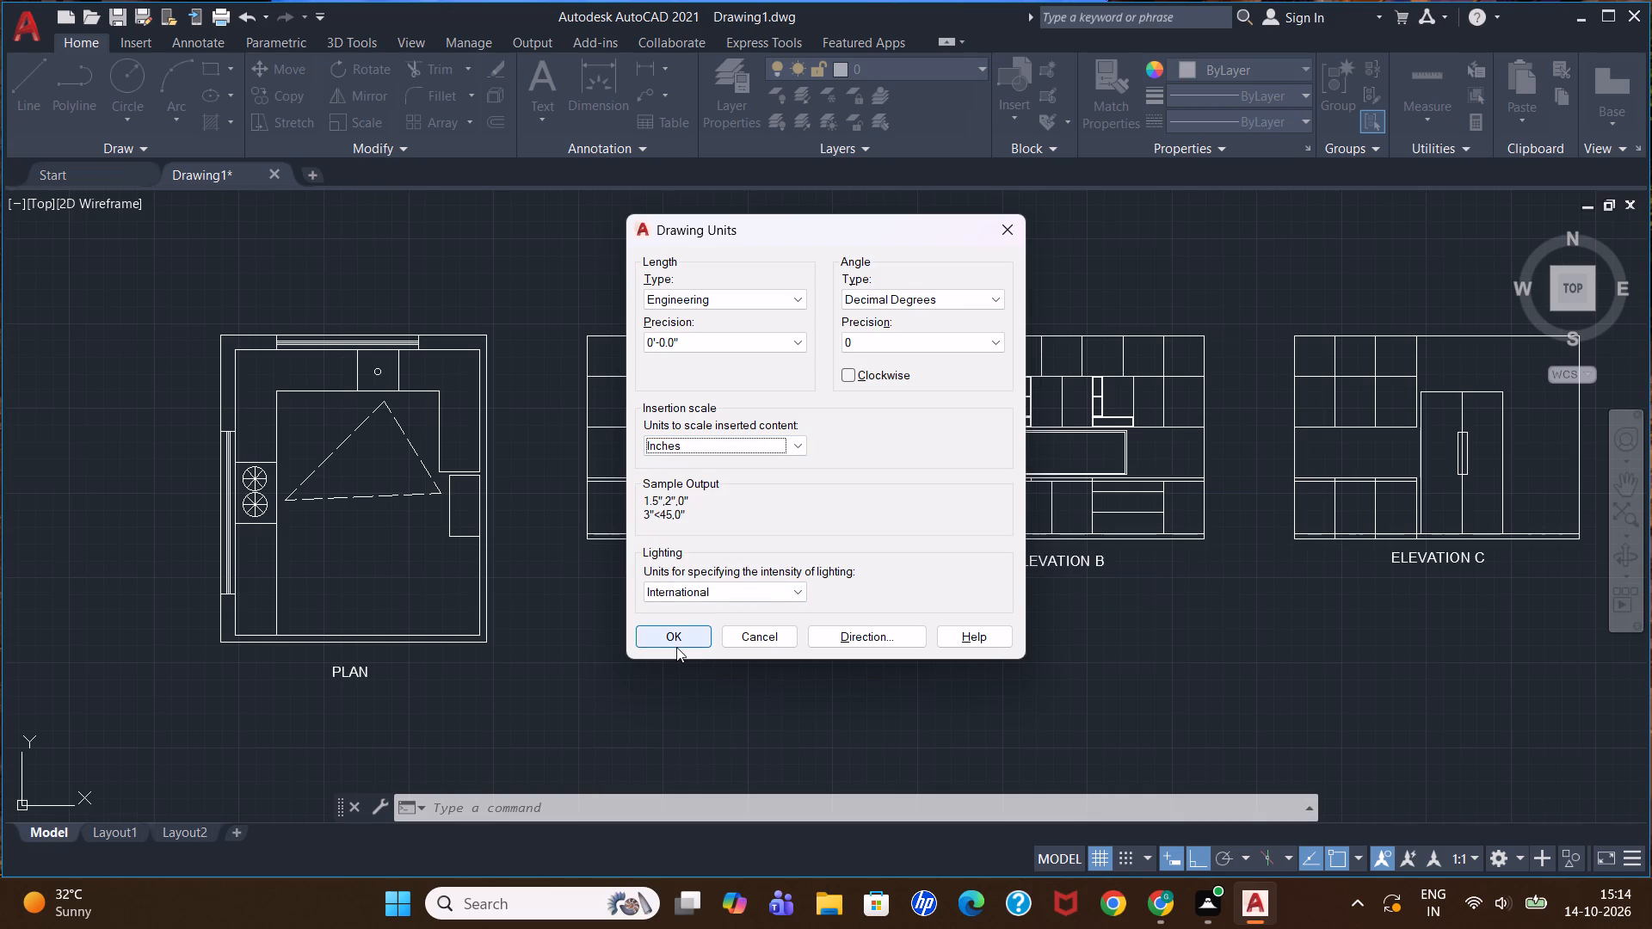
left_click(676, 647)
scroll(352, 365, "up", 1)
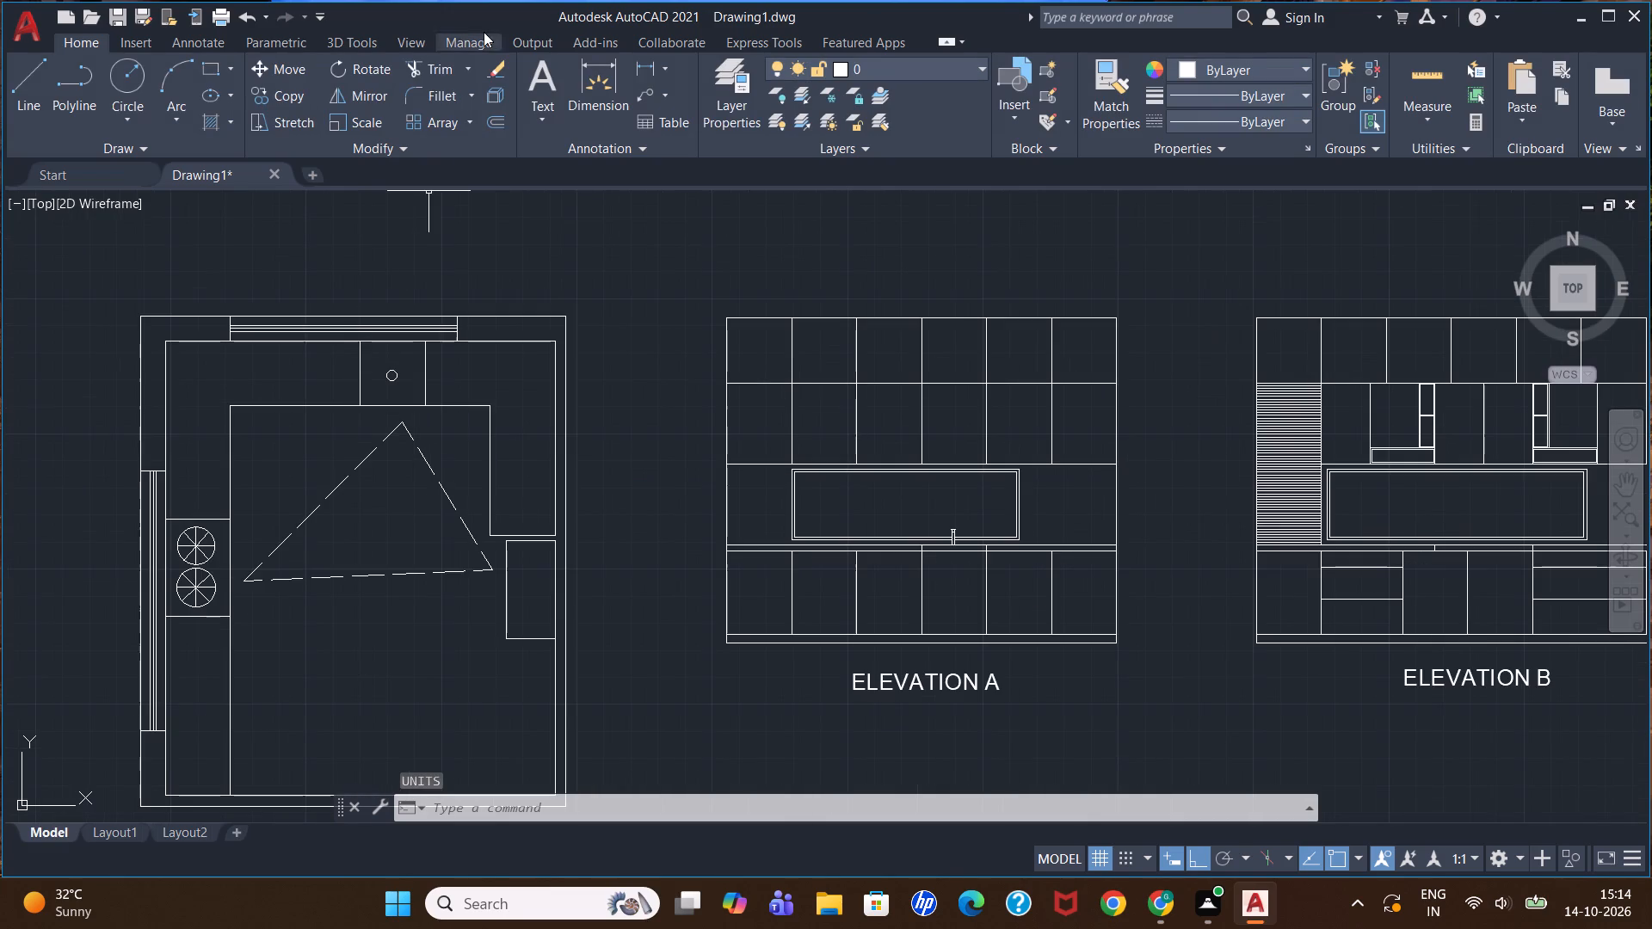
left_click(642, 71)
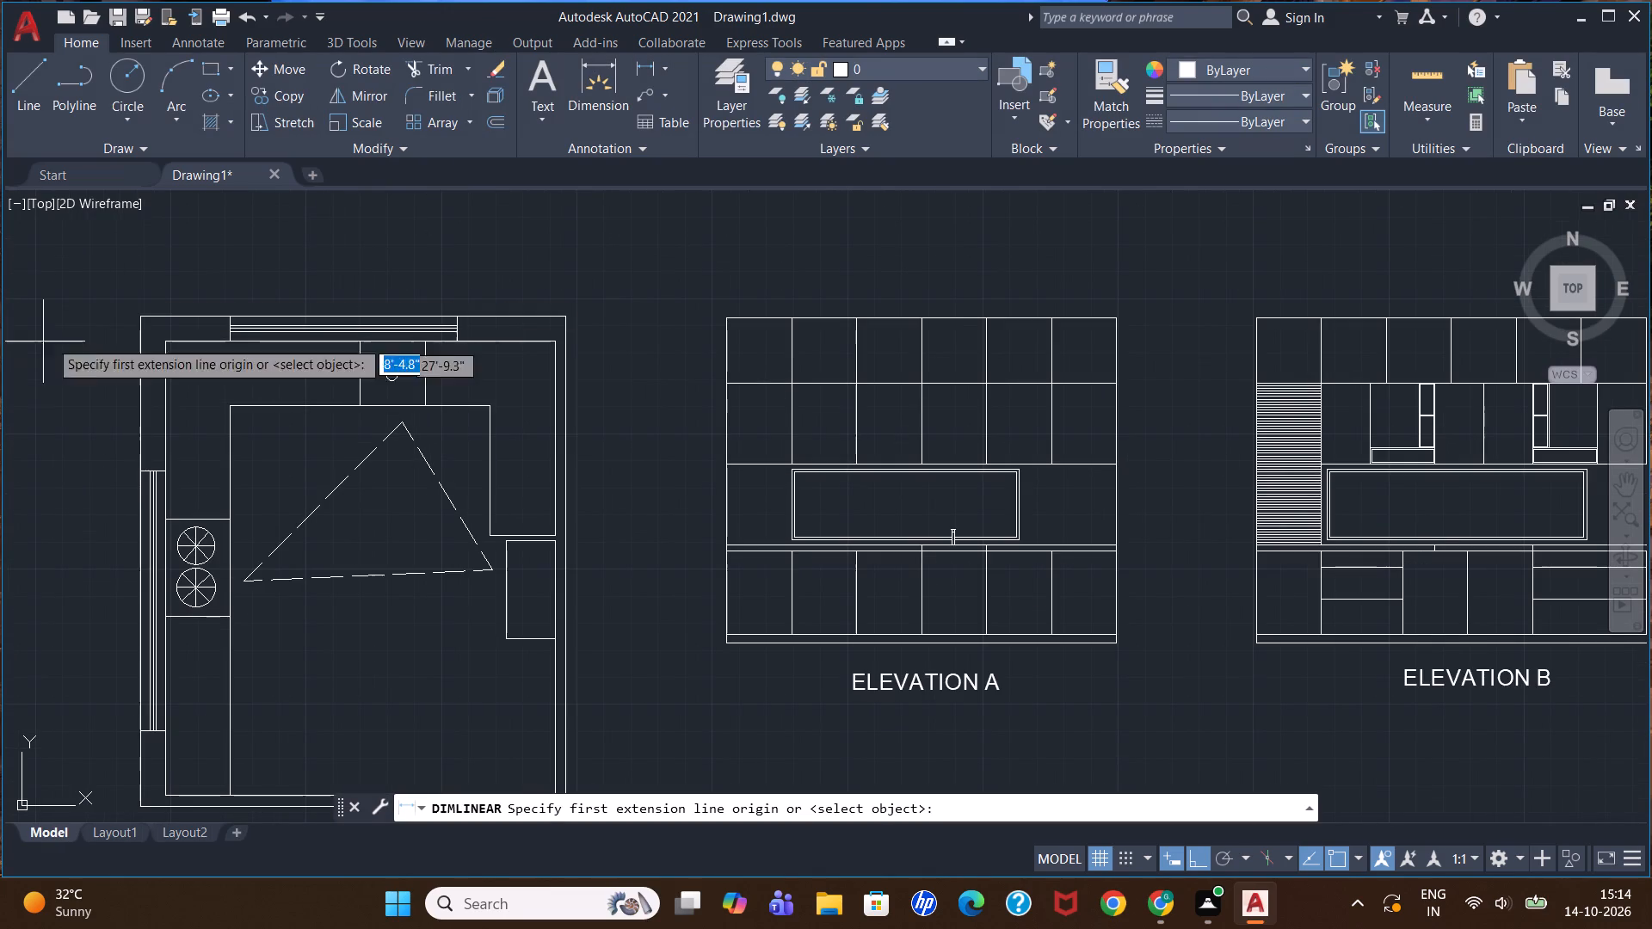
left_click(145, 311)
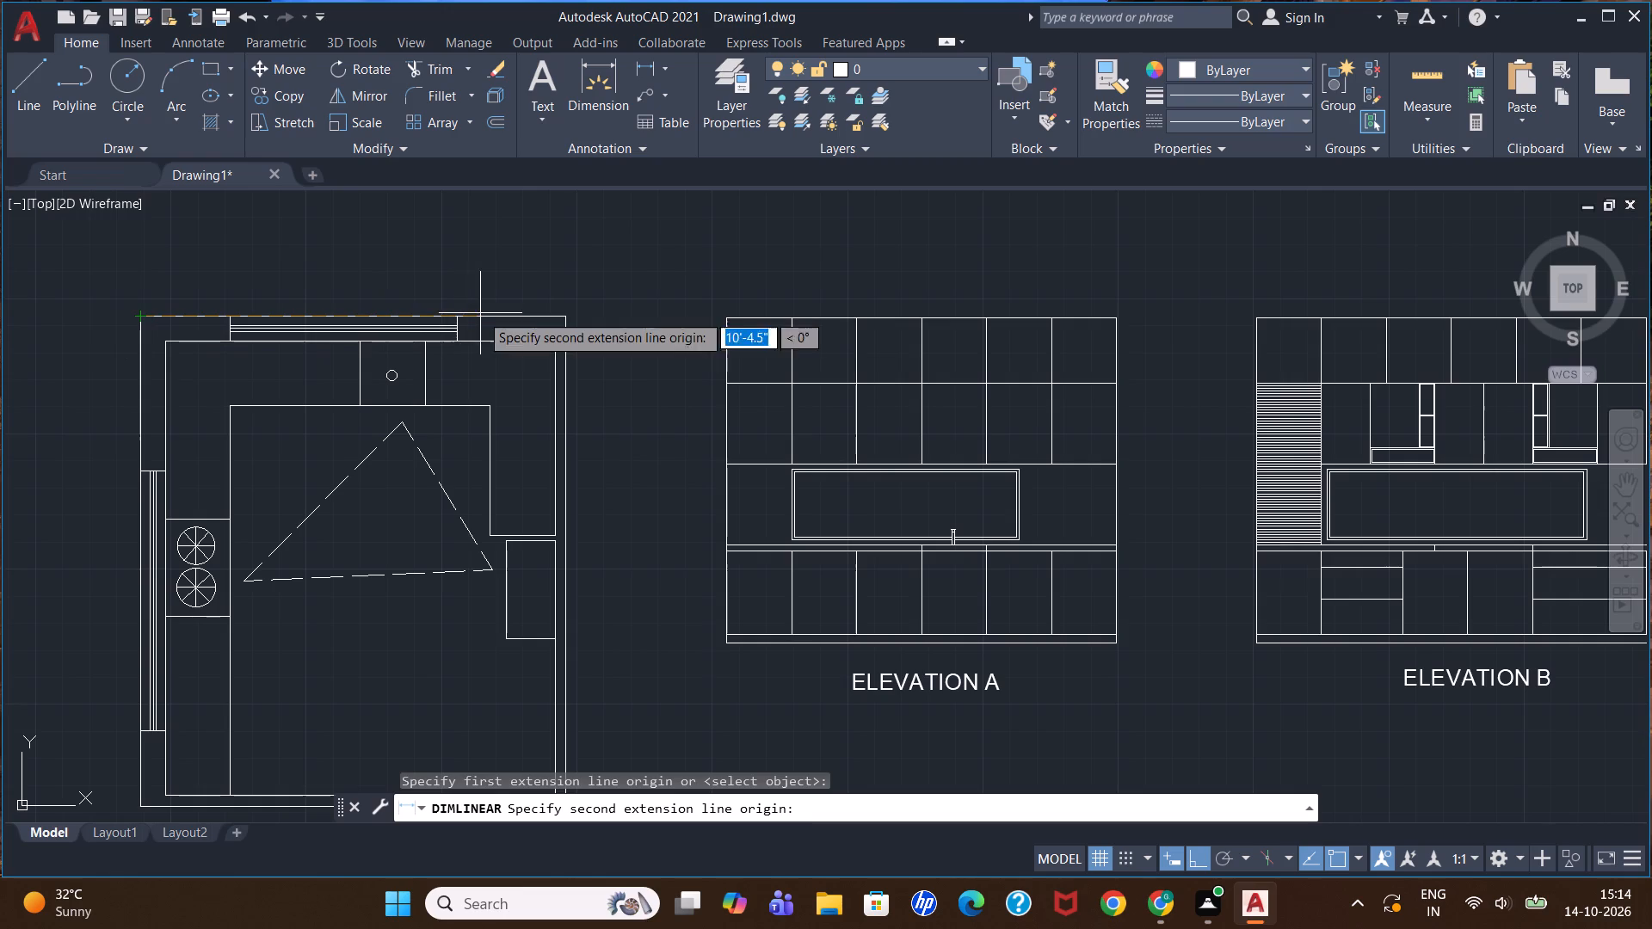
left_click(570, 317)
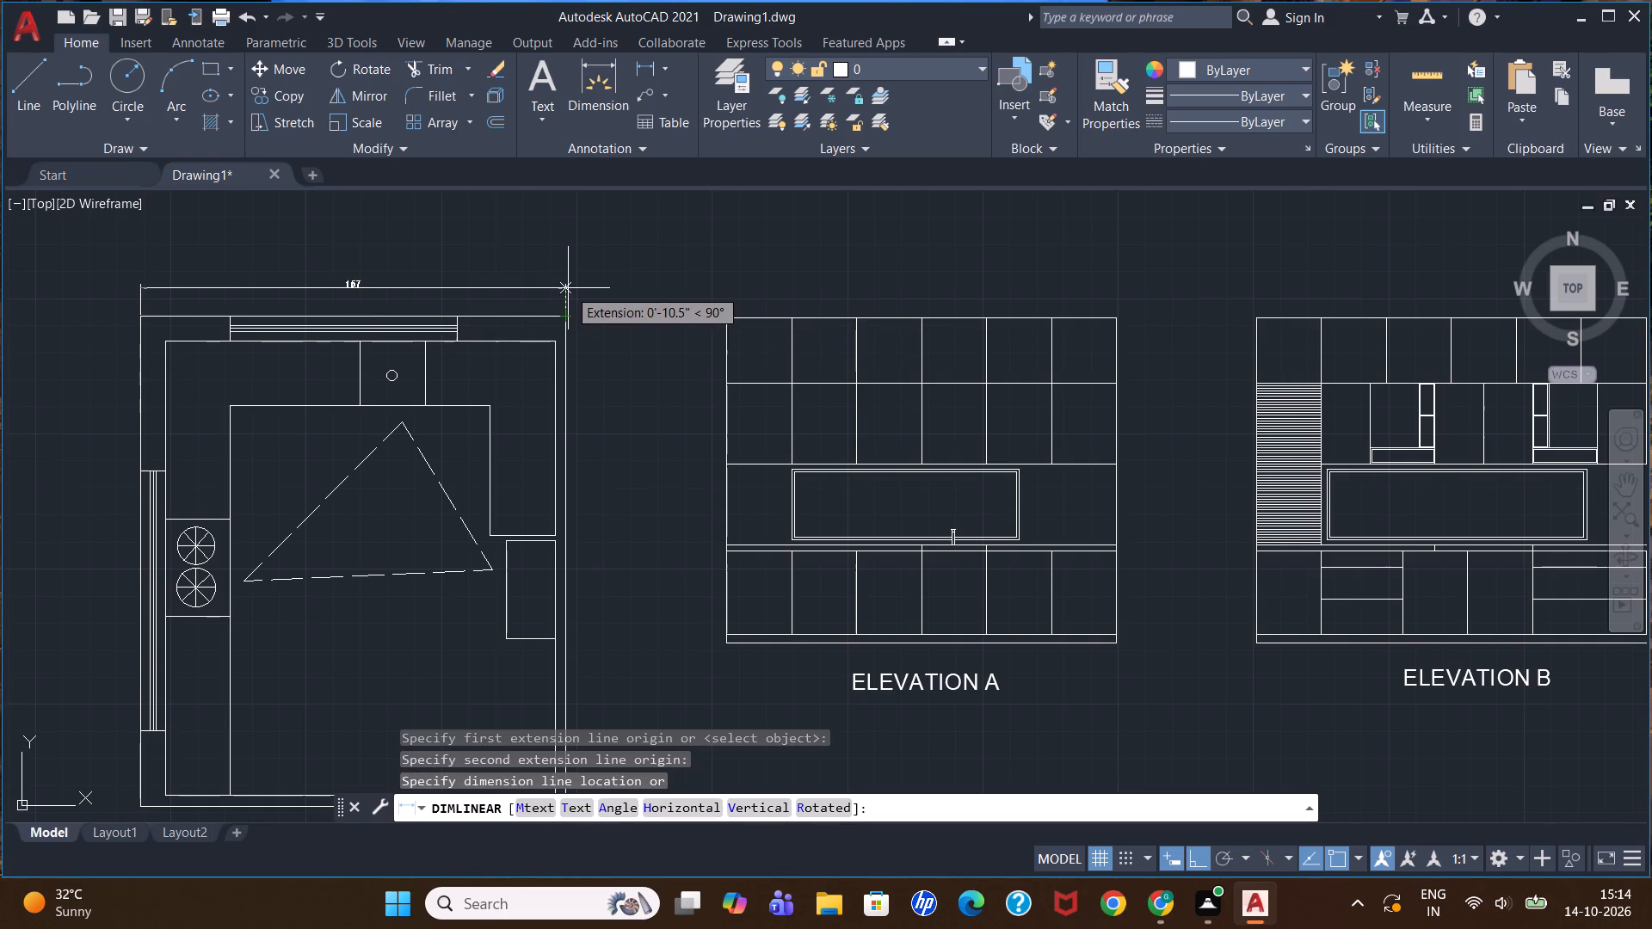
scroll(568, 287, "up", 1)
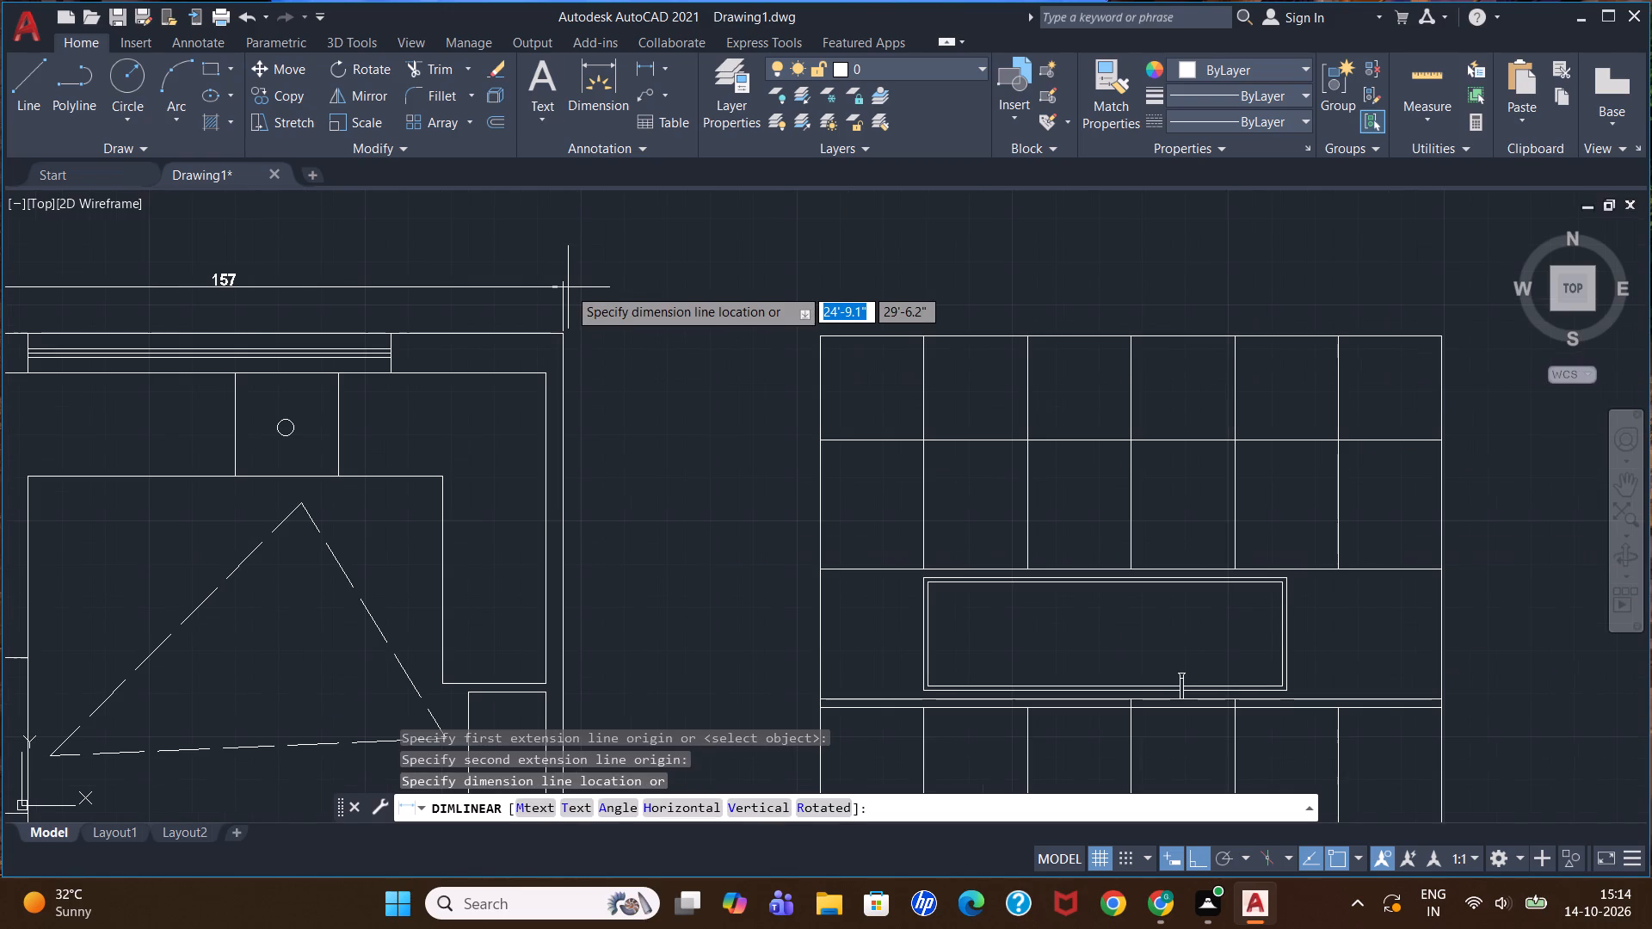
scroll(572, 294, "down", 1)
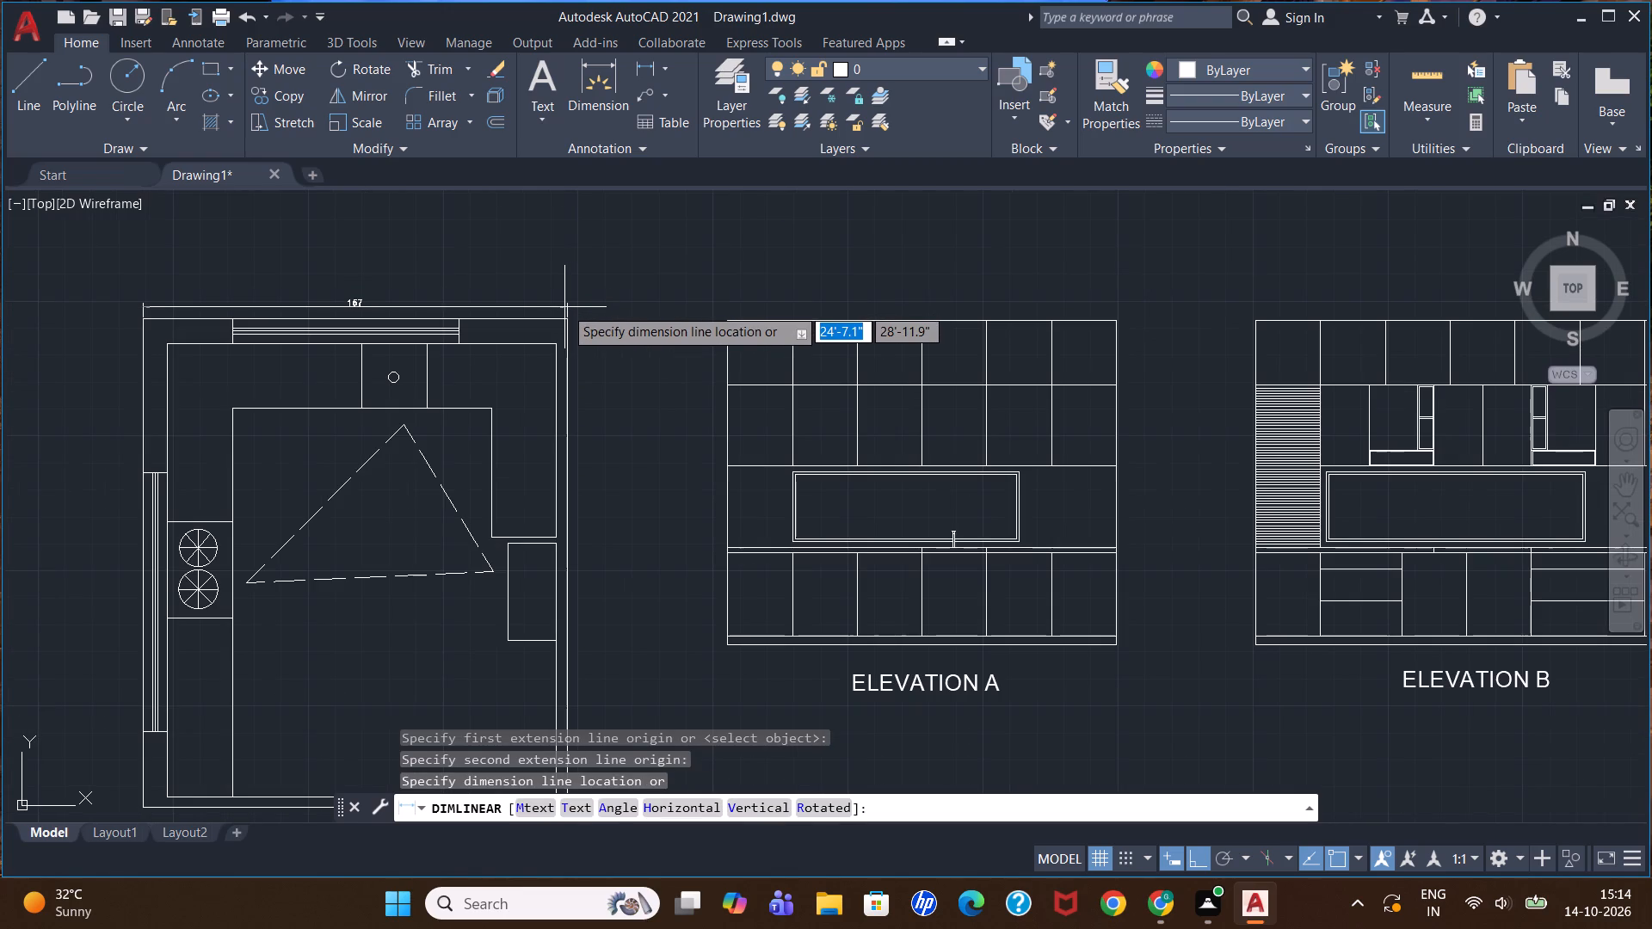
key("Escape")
Modify the ISO-25 dimension style so its primary linear dimensions use the Engineering unit format.
scroll(564, 307, "down", 1)
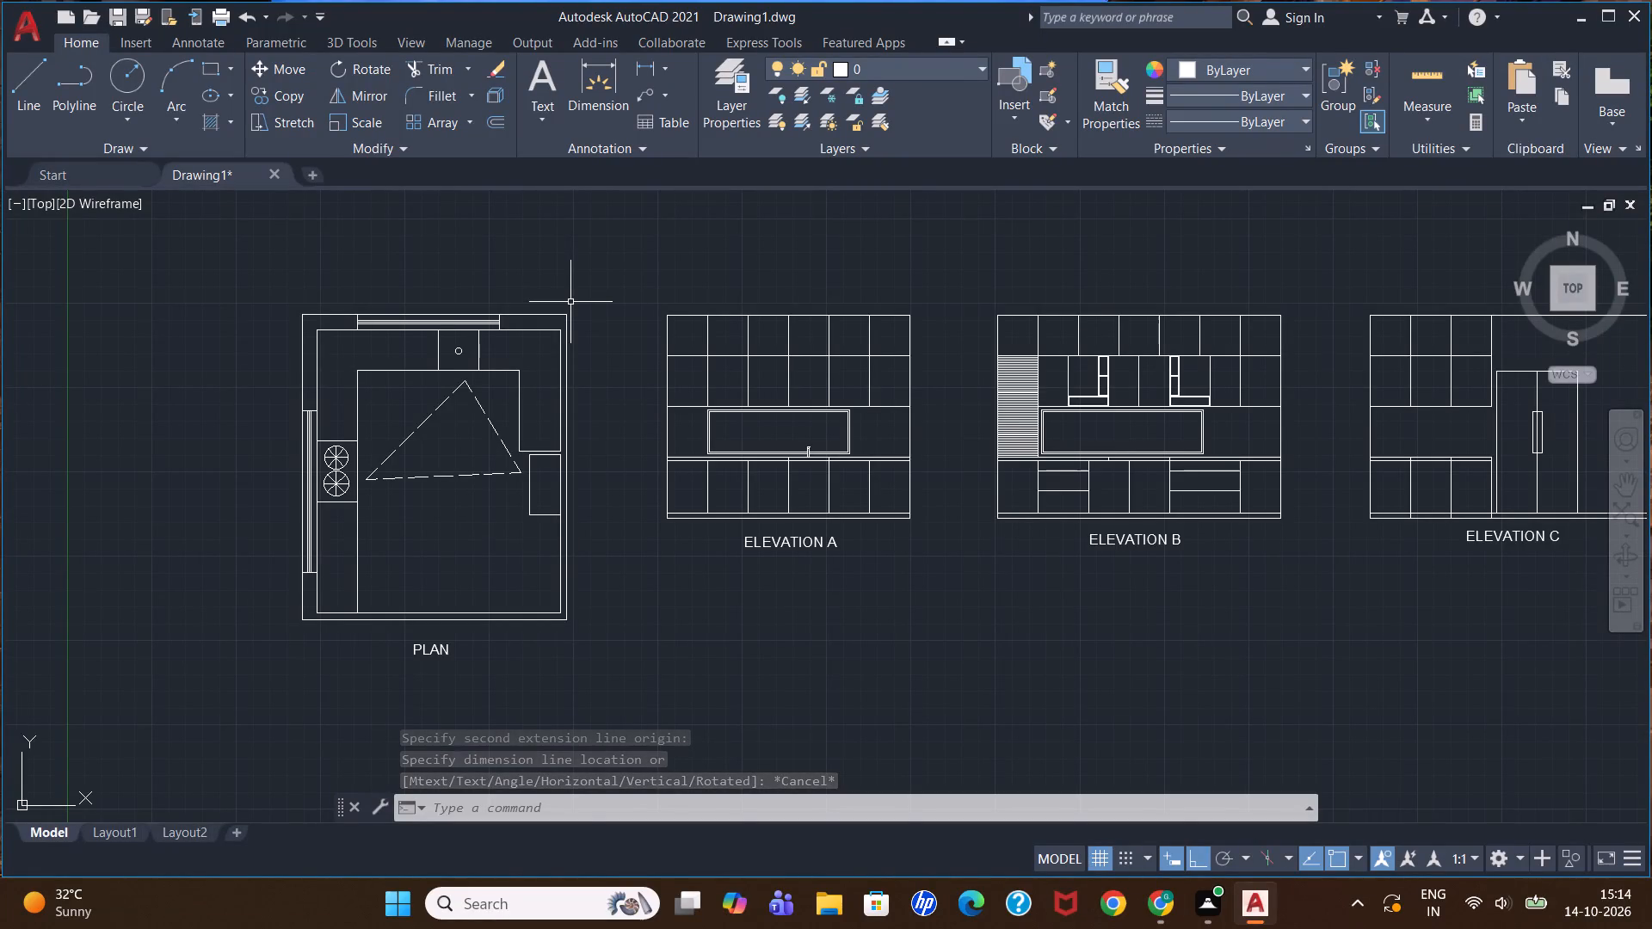
type("DI")
key("m")
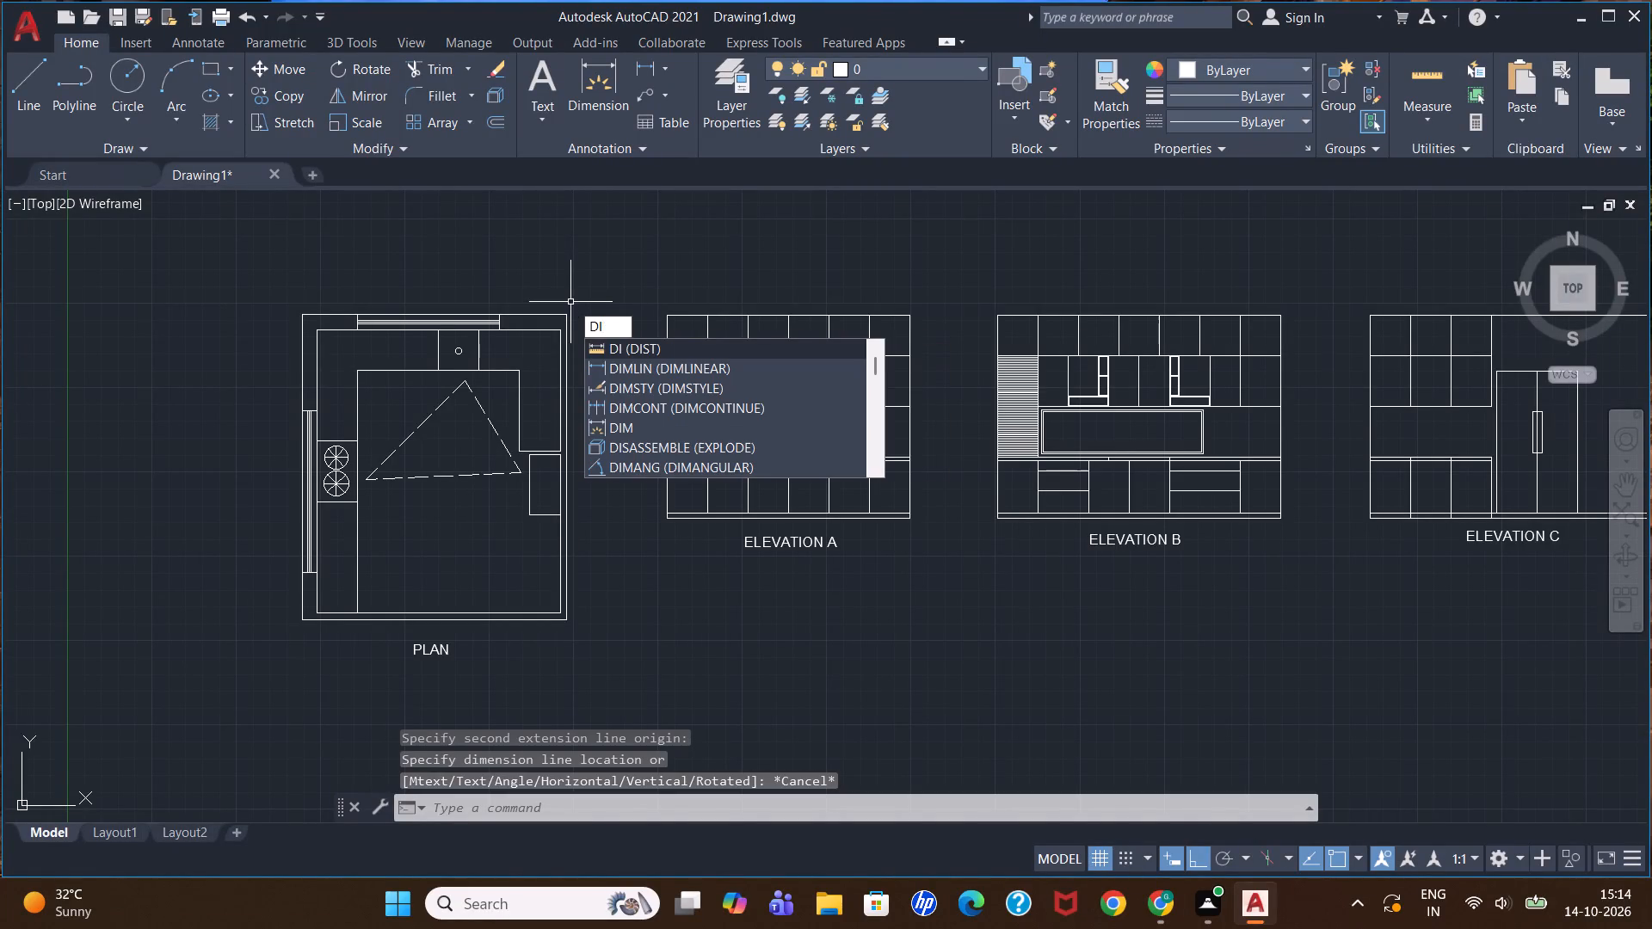
key("Down")
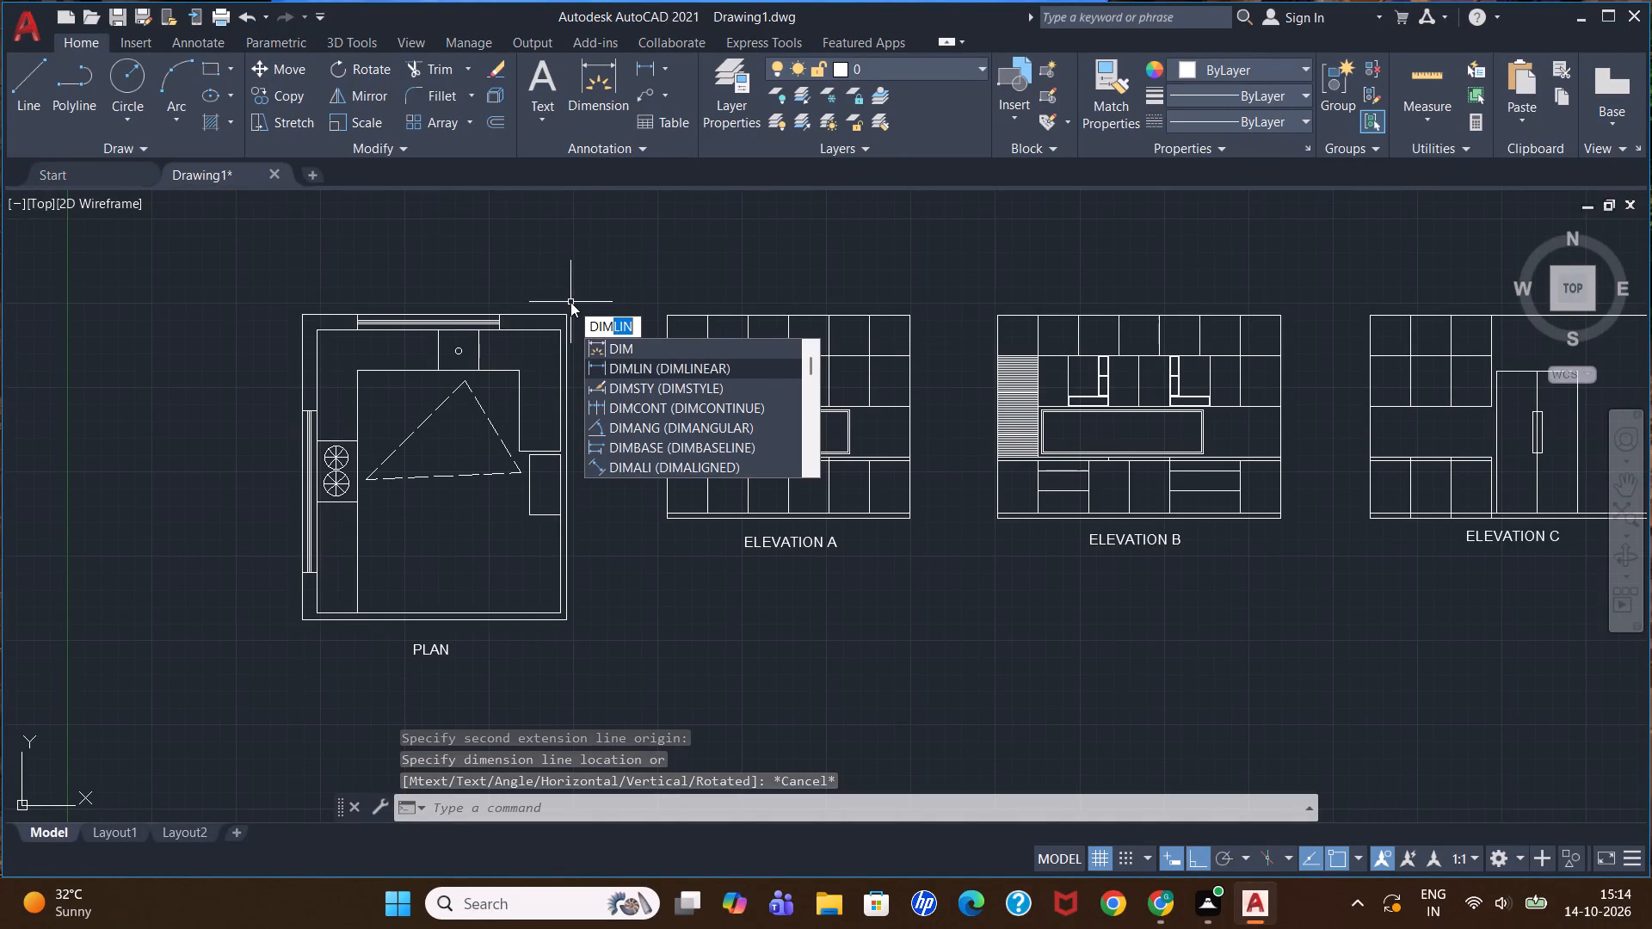
key("Down")
key("Return")
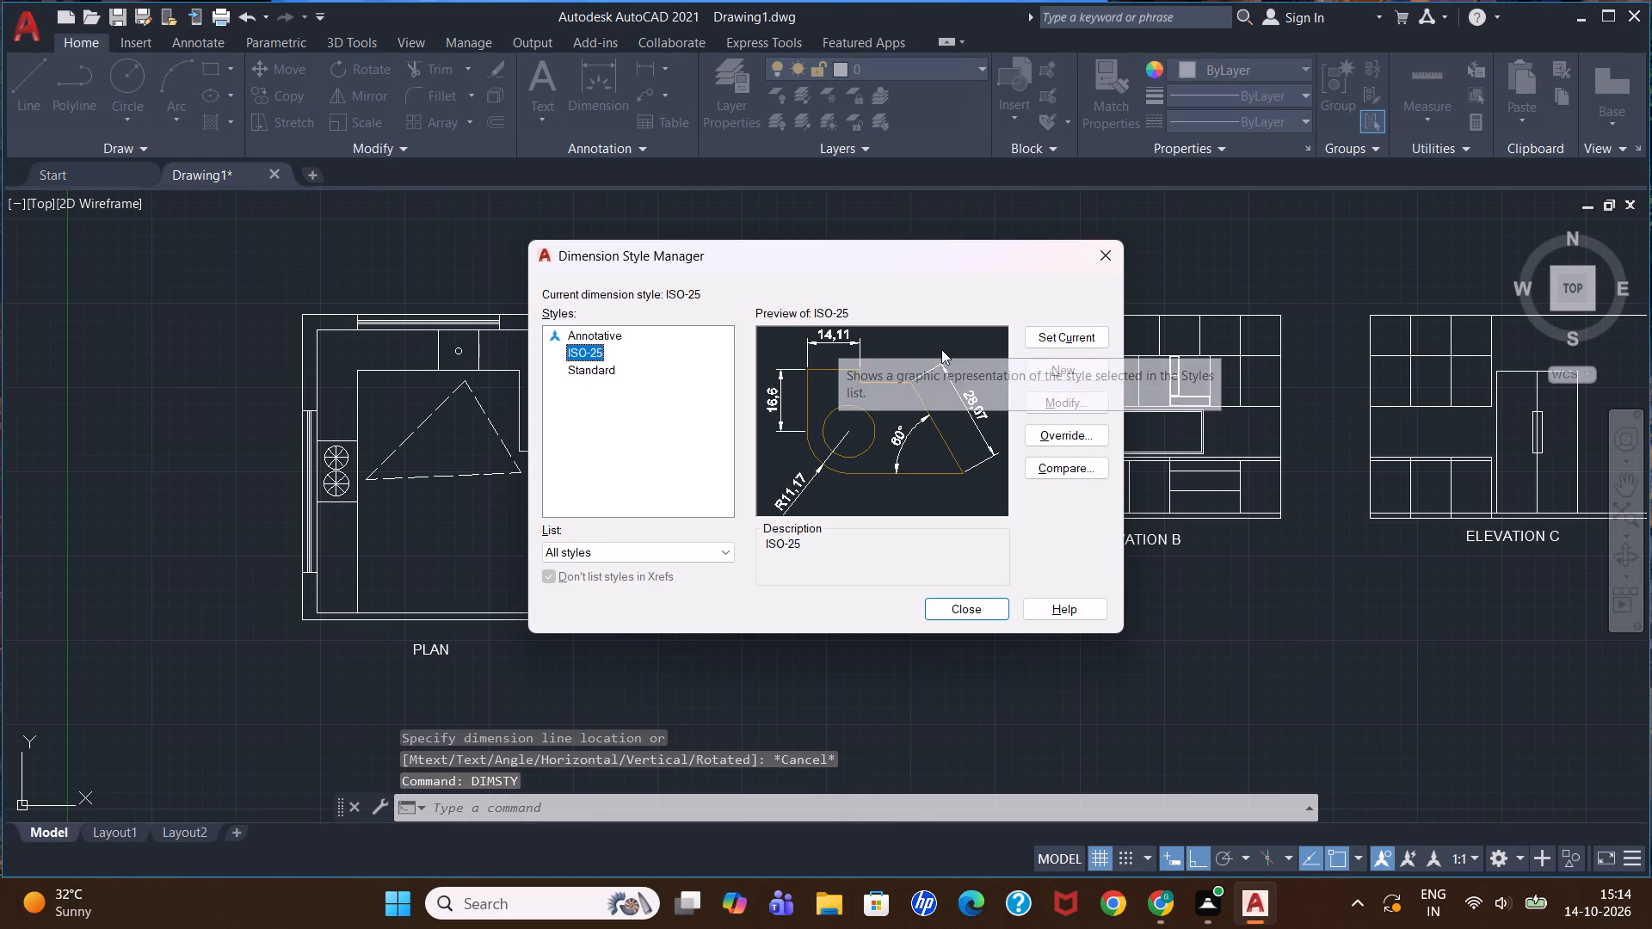
left_click(1082, 403)
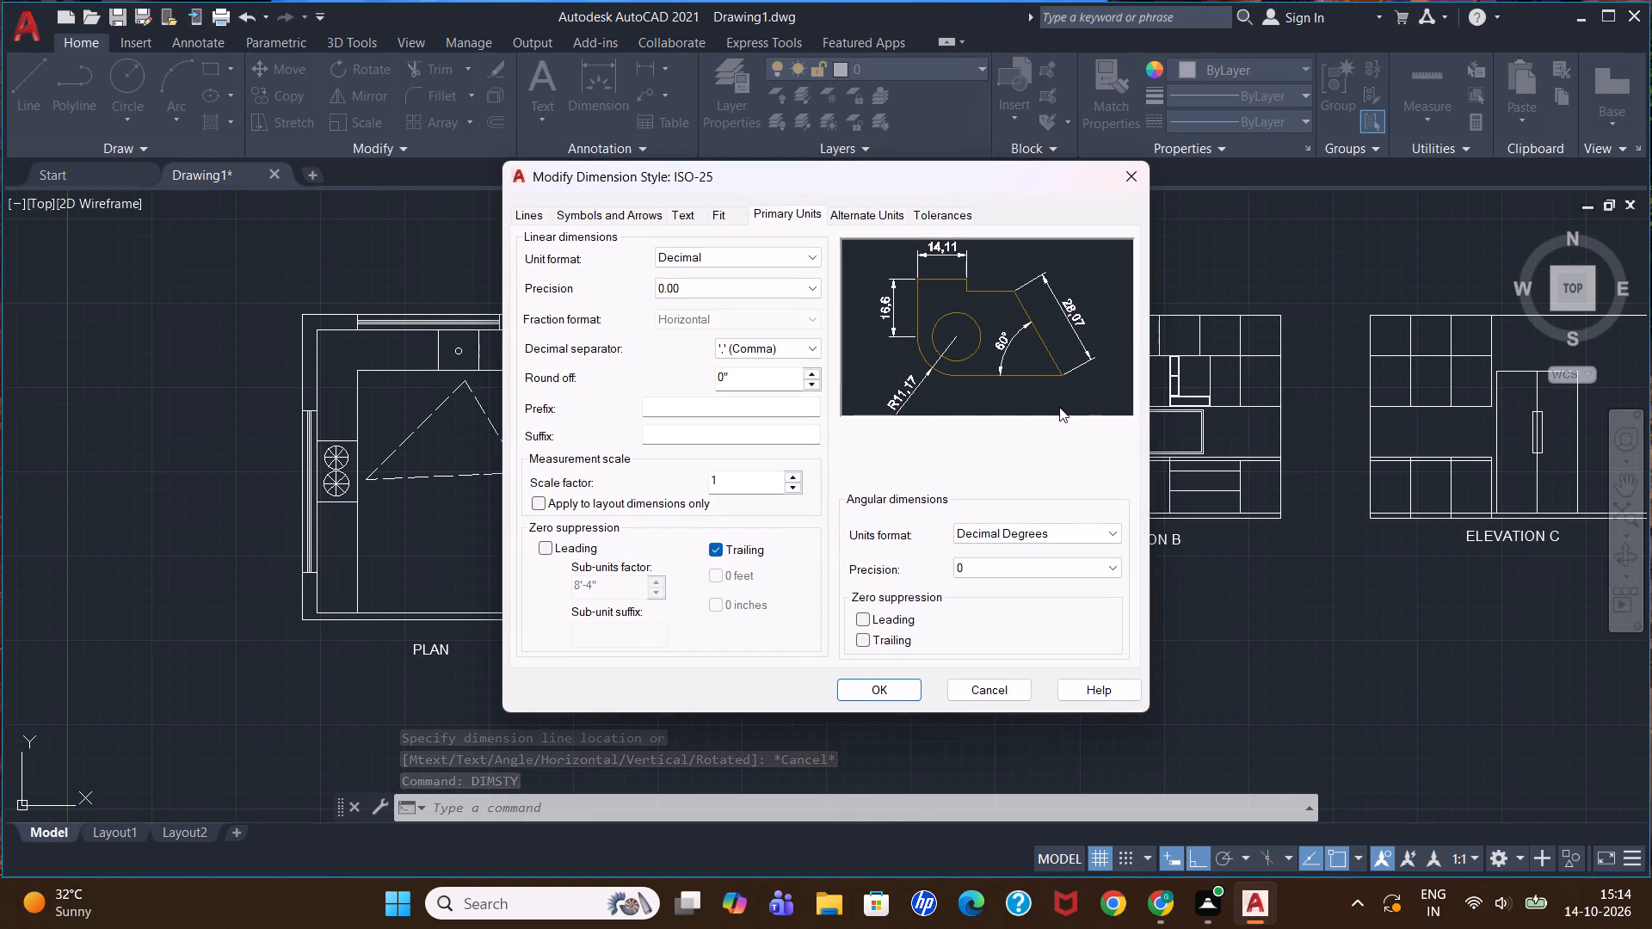
left_click(797, 257)
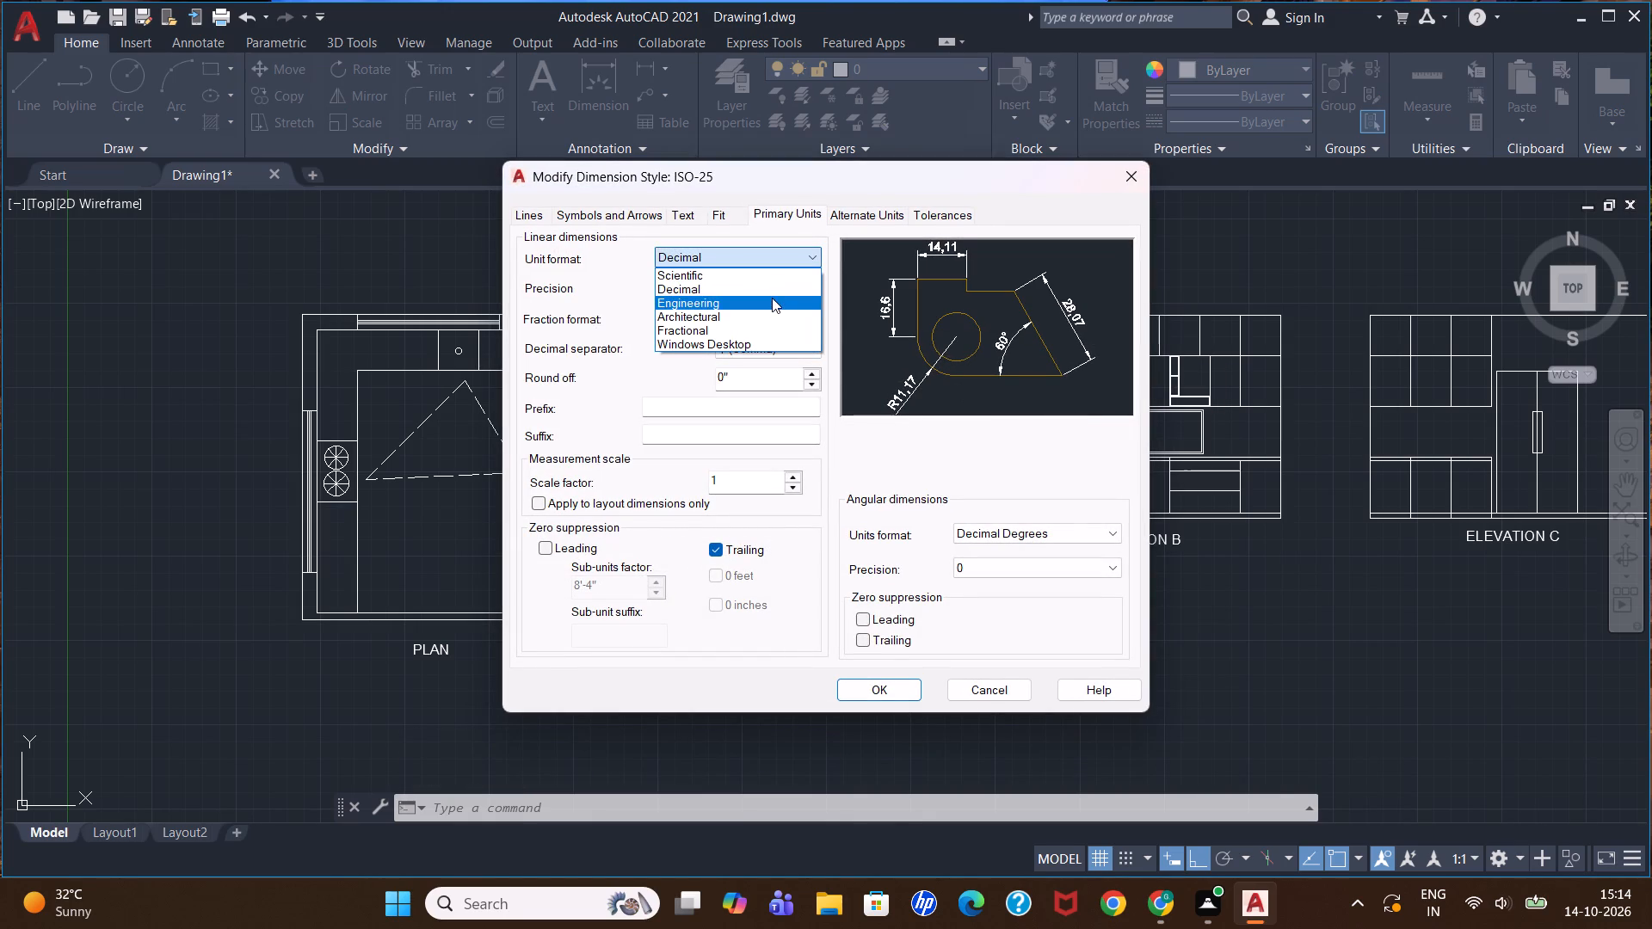
left_click(772, 298)
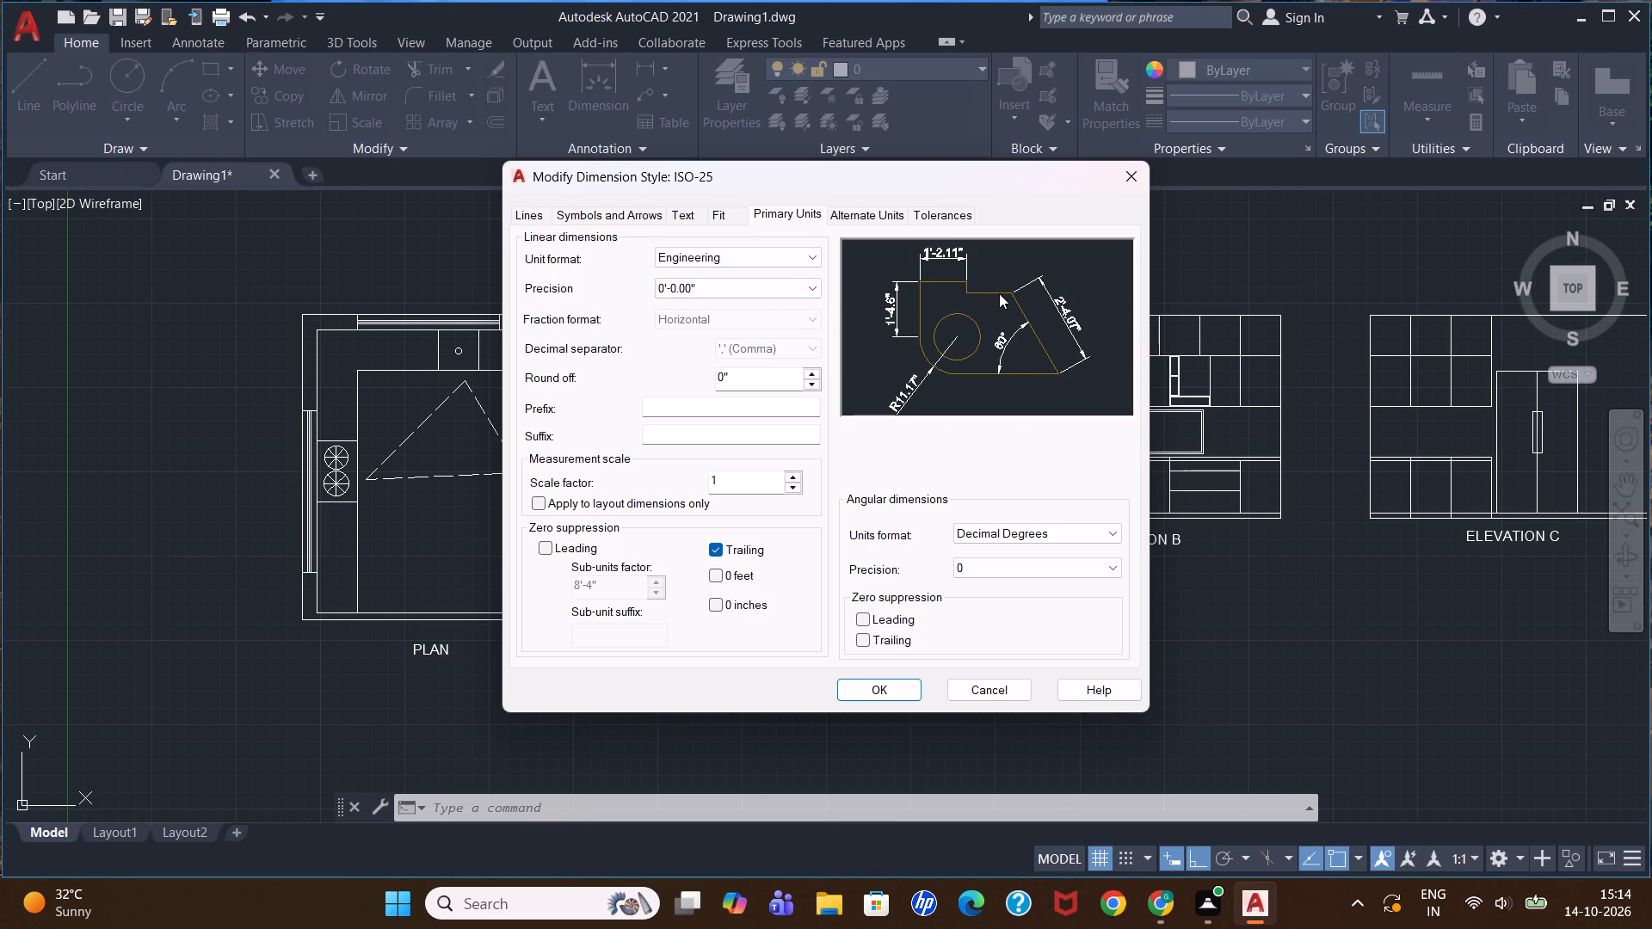
scroll(999, 293, "up", 1)
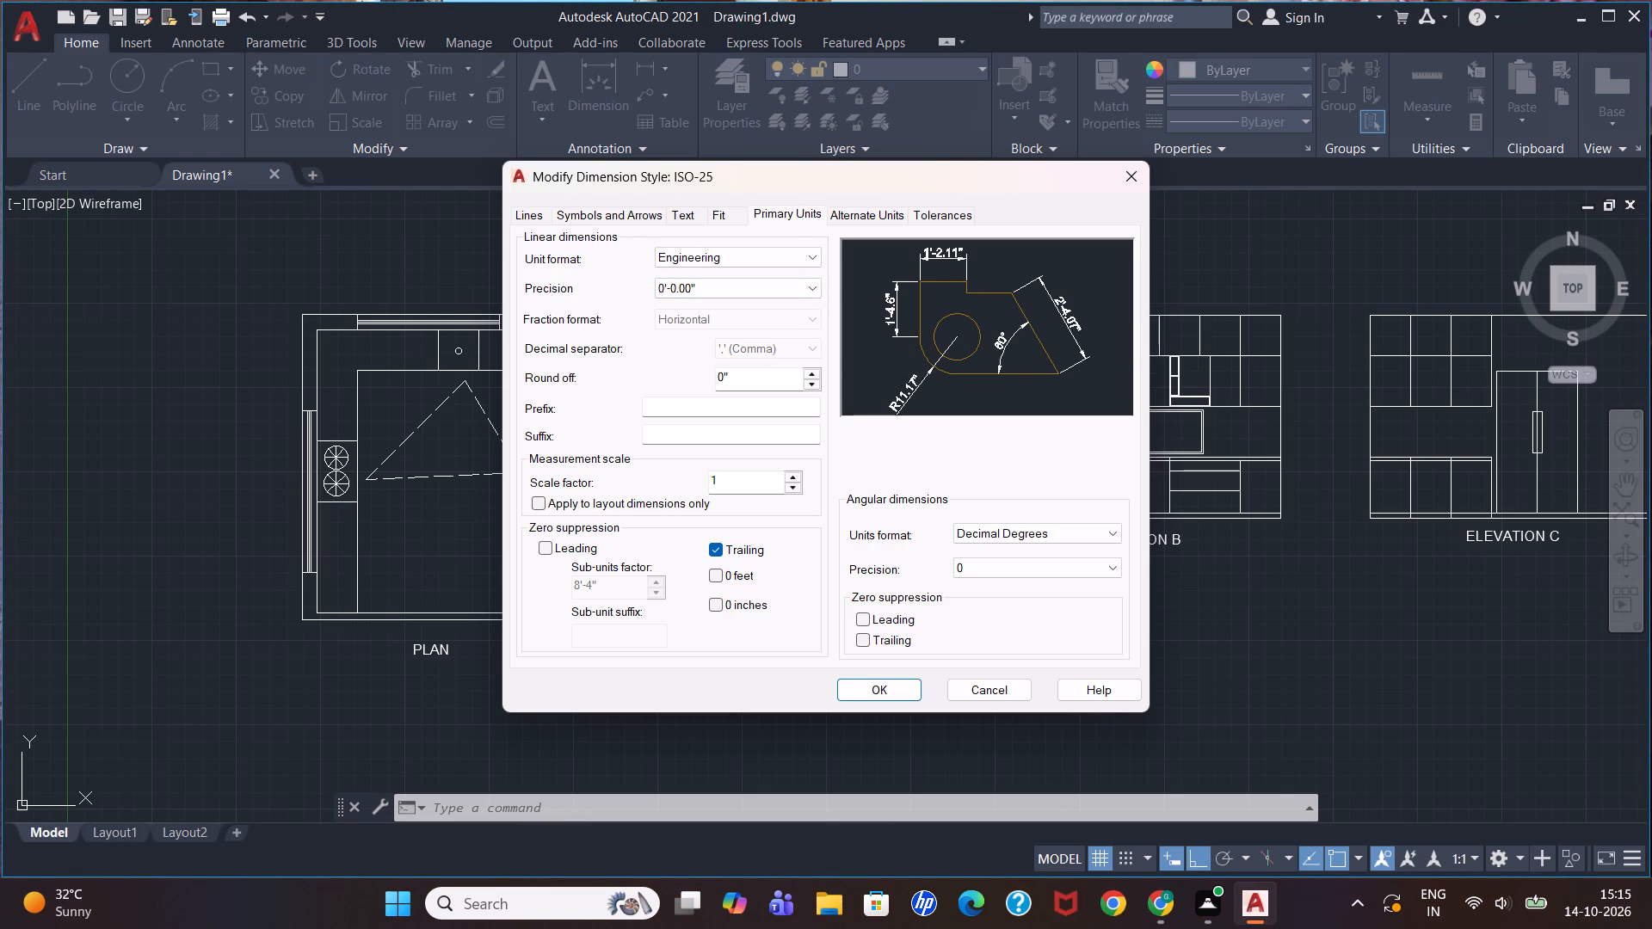
left_click(895, 694)
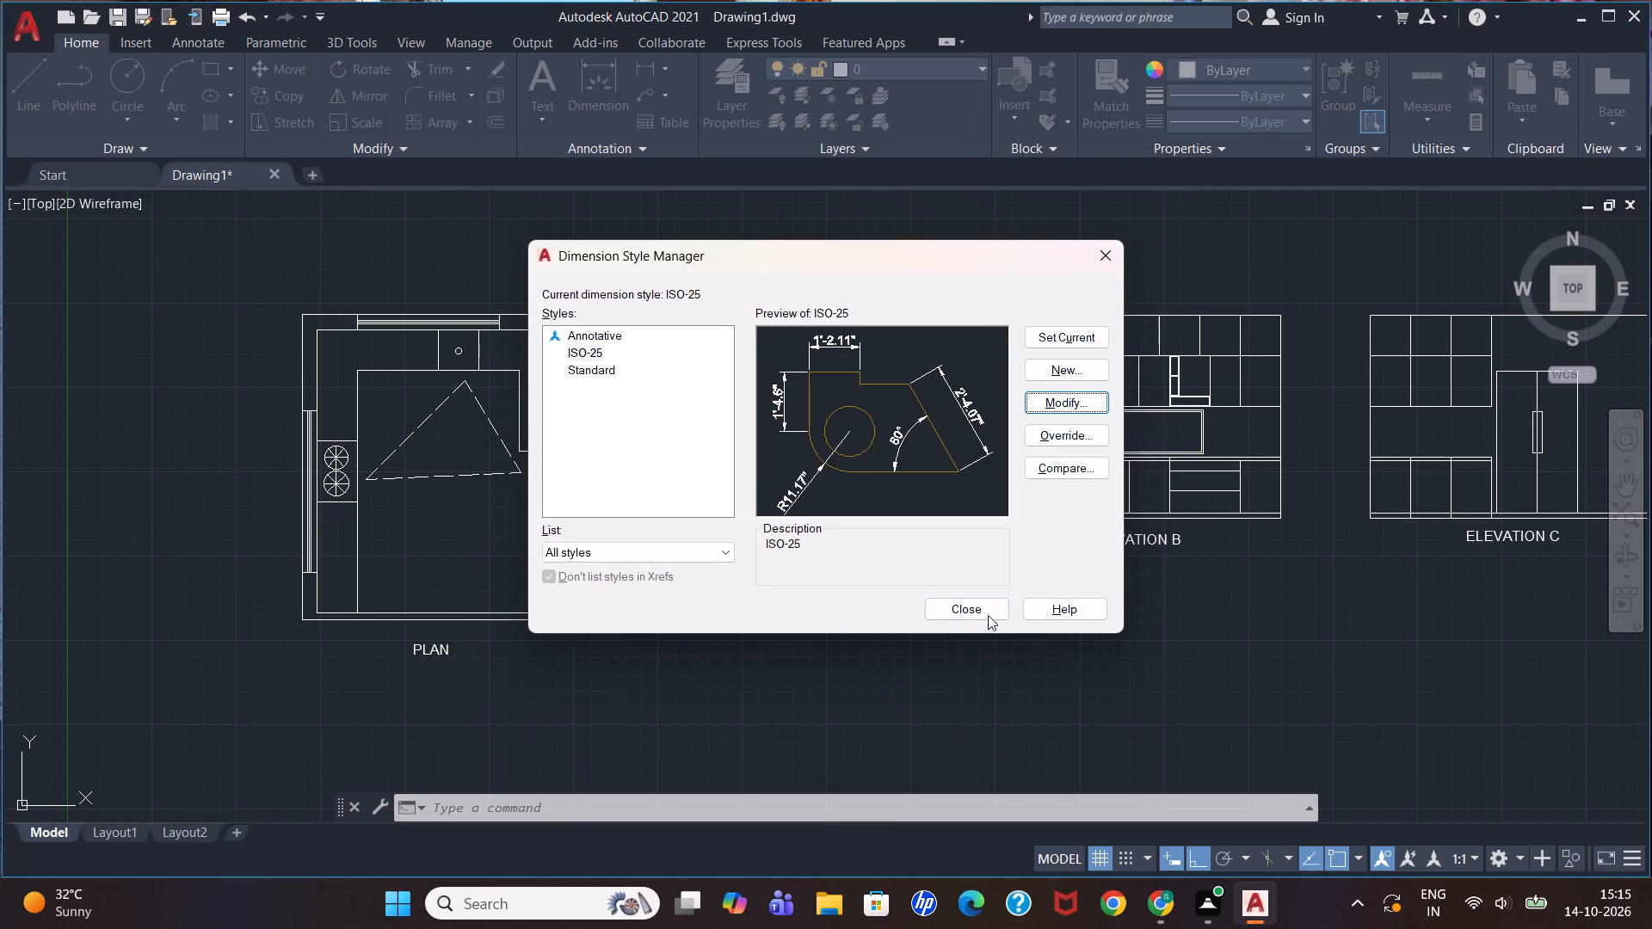
left_click(983, 607)
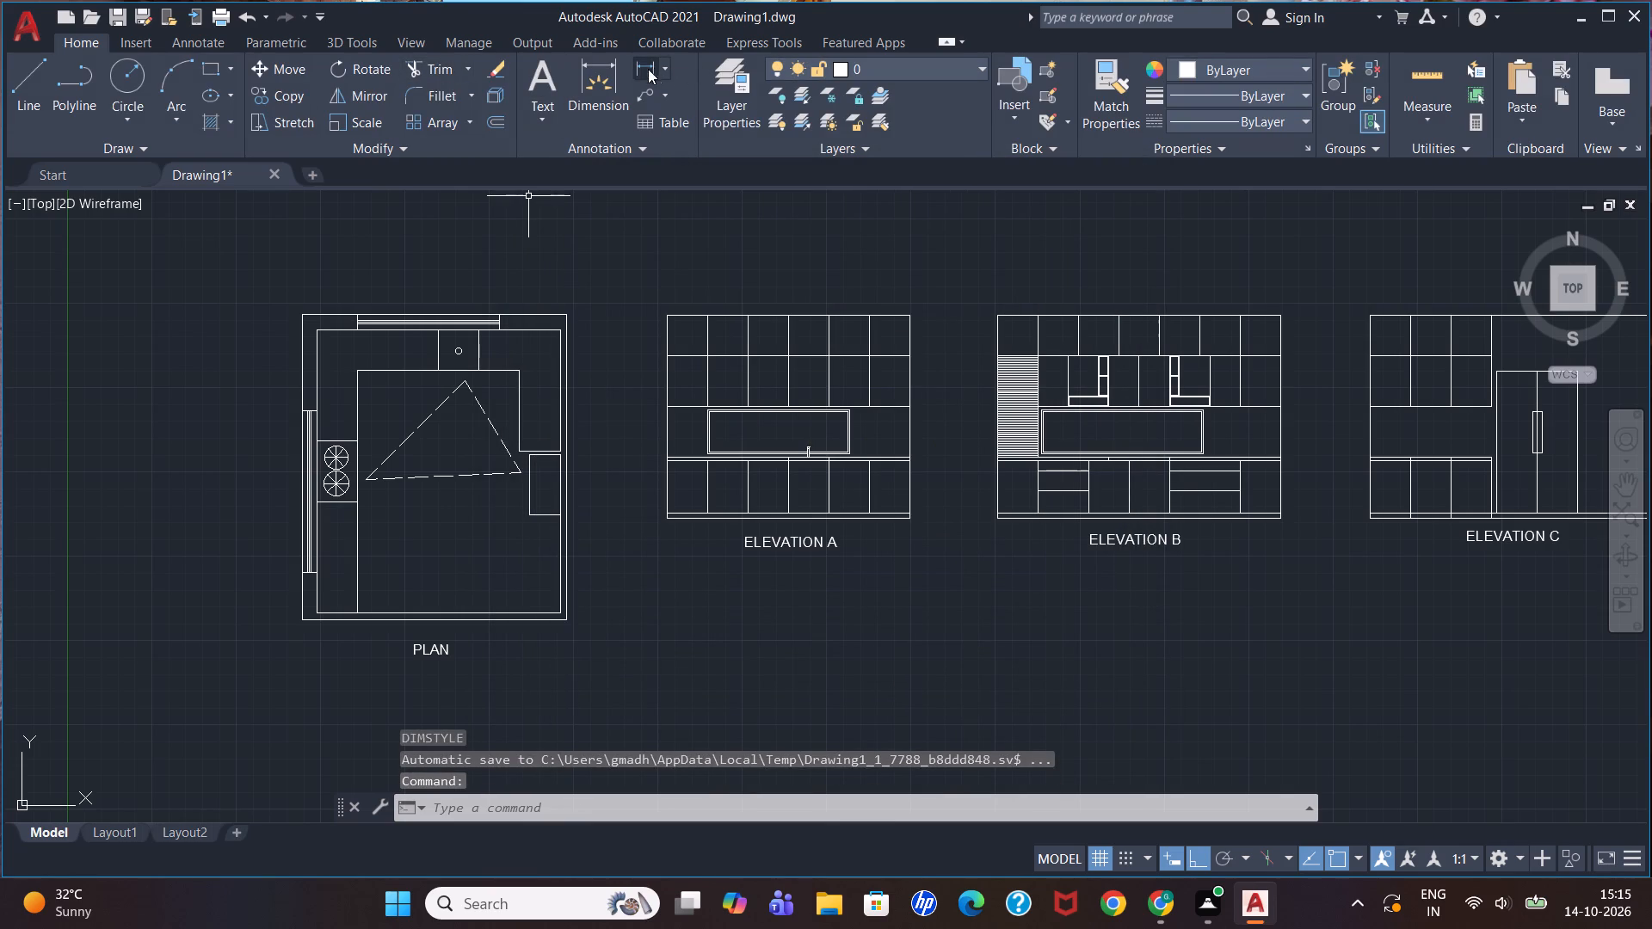
Add linear dimensions for the plan's overall outer width above the top wall and outer length beside the left wall.
left_click(634, 71)
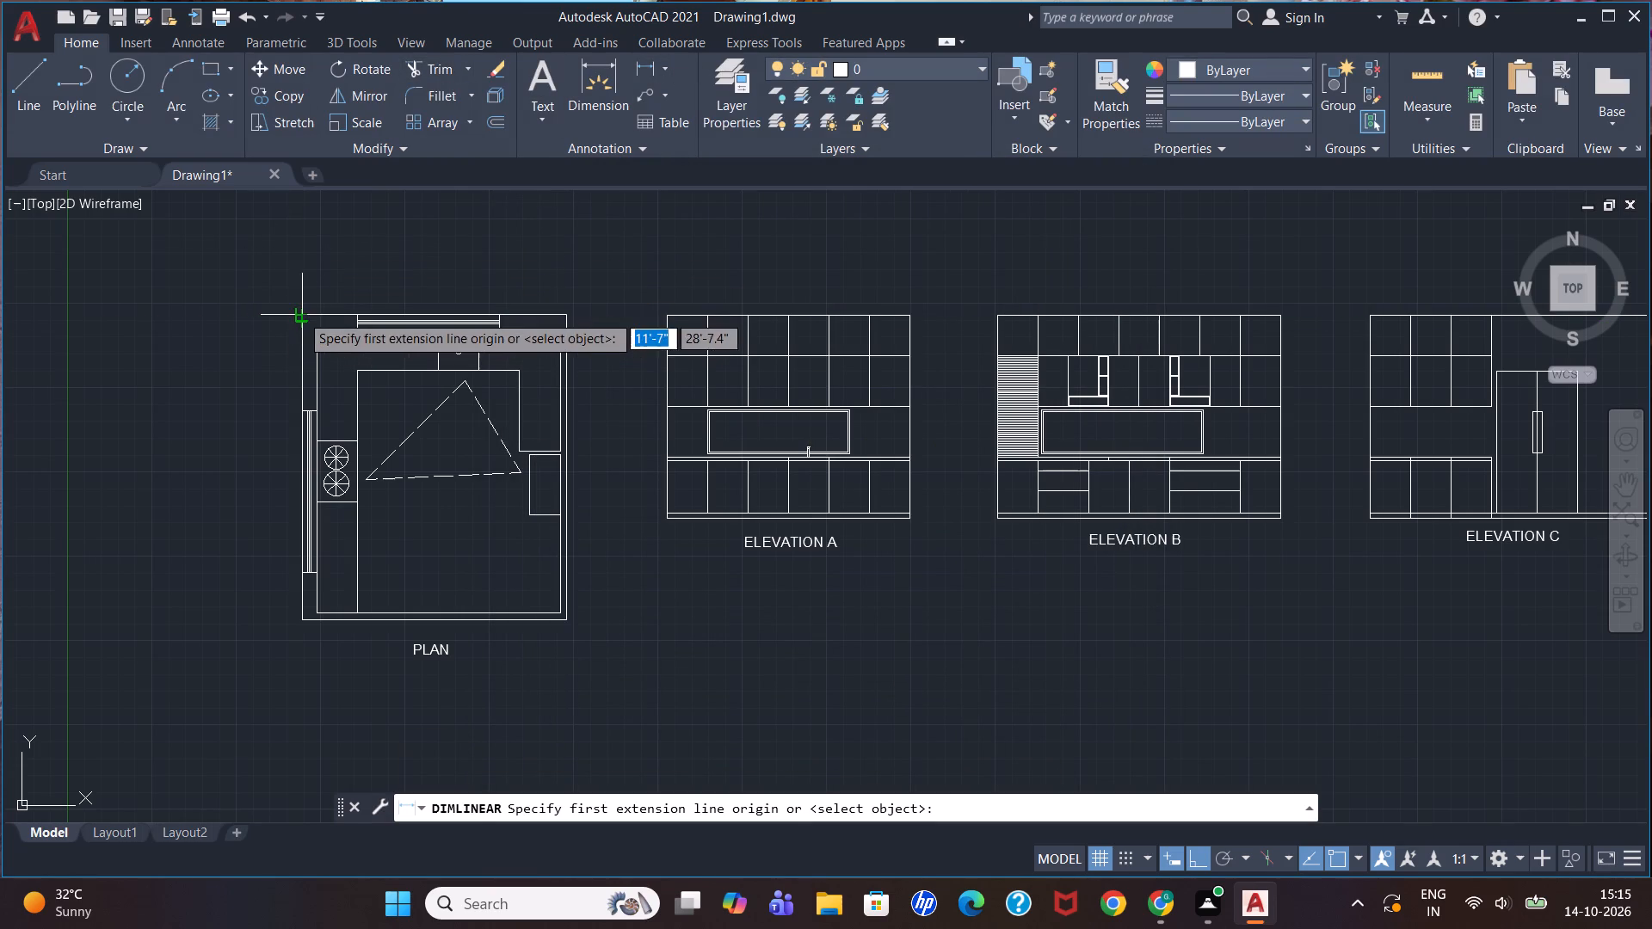
left_click(300, 314)
left_click(571, 315)
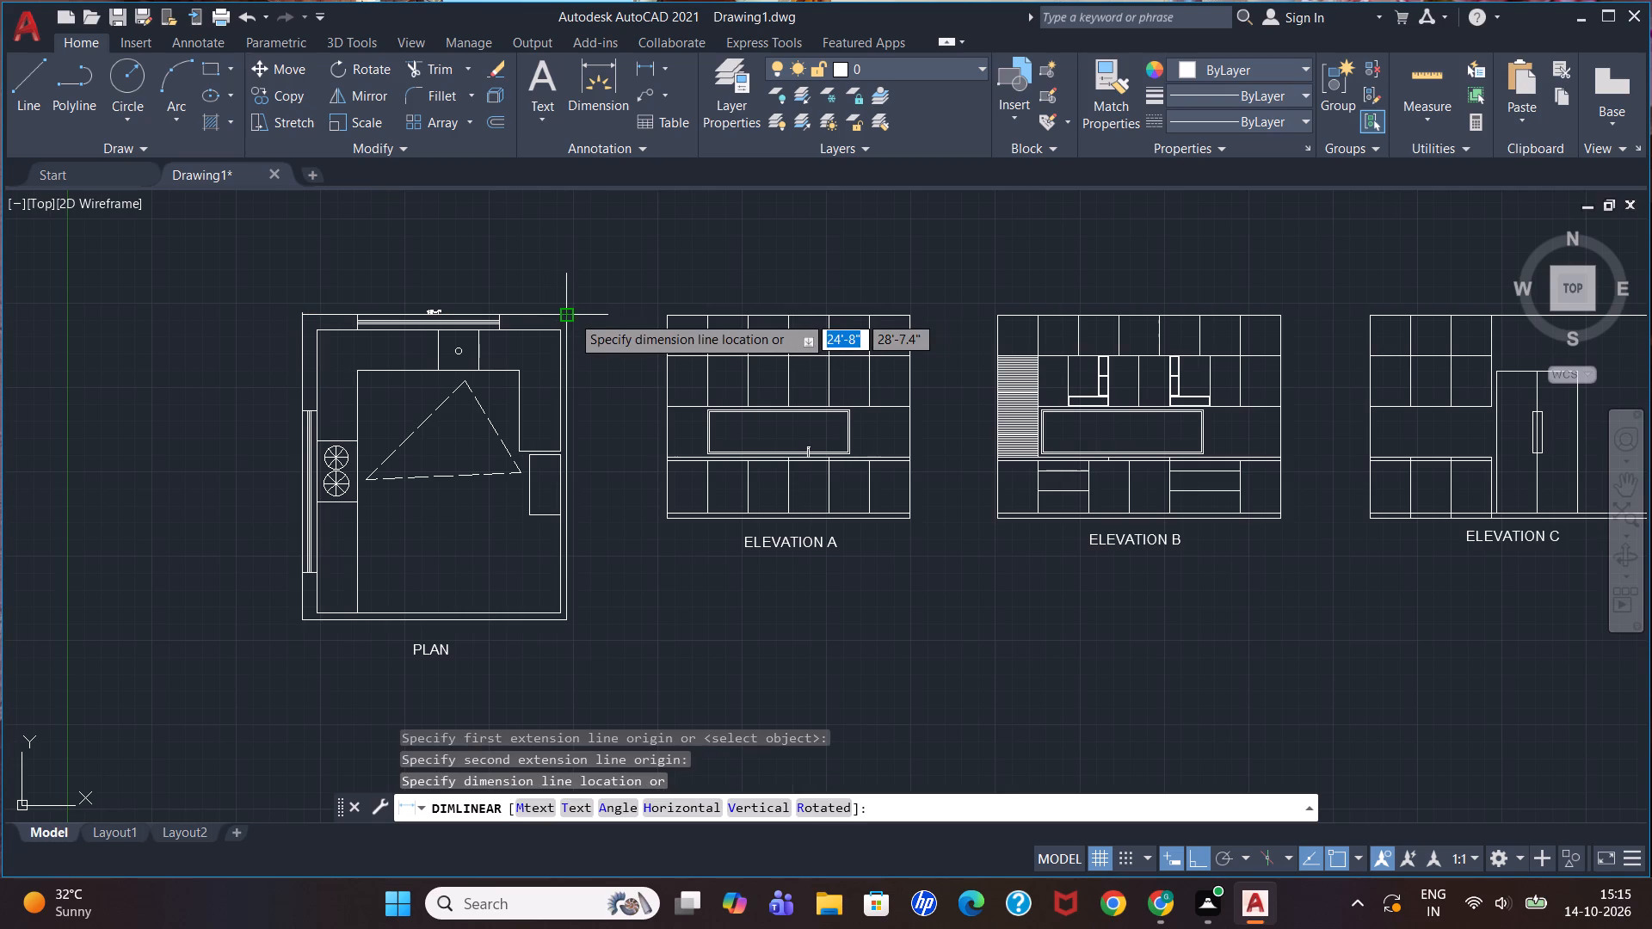
scroll(573, 312, "up", 2)
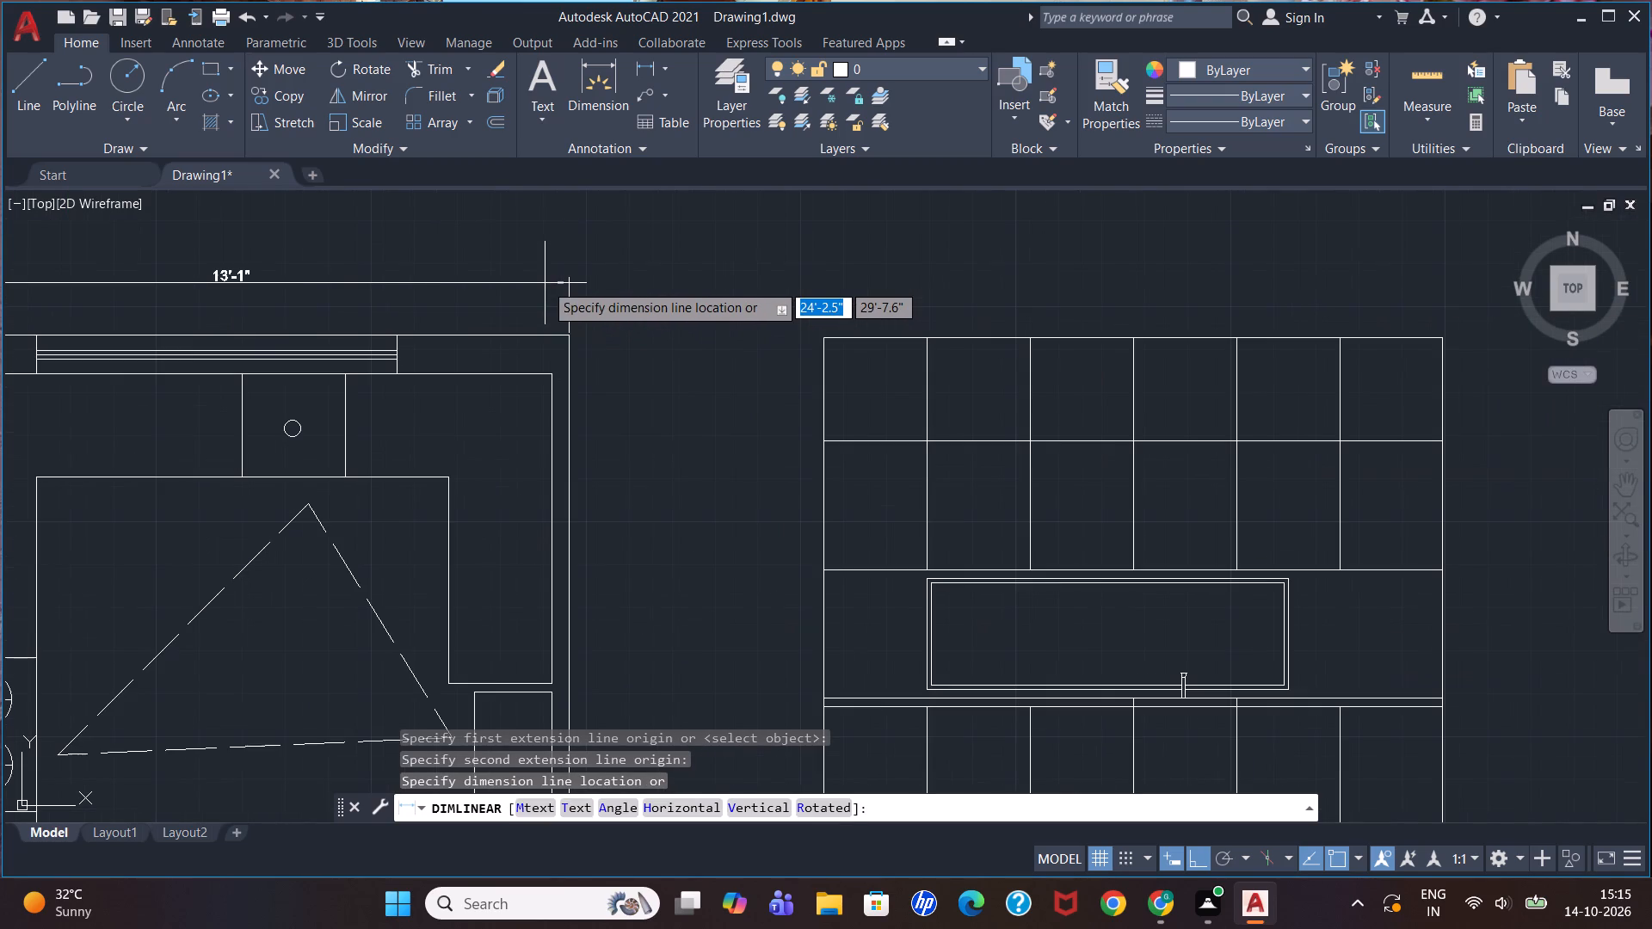
scroll(545, 283, "down", 1)
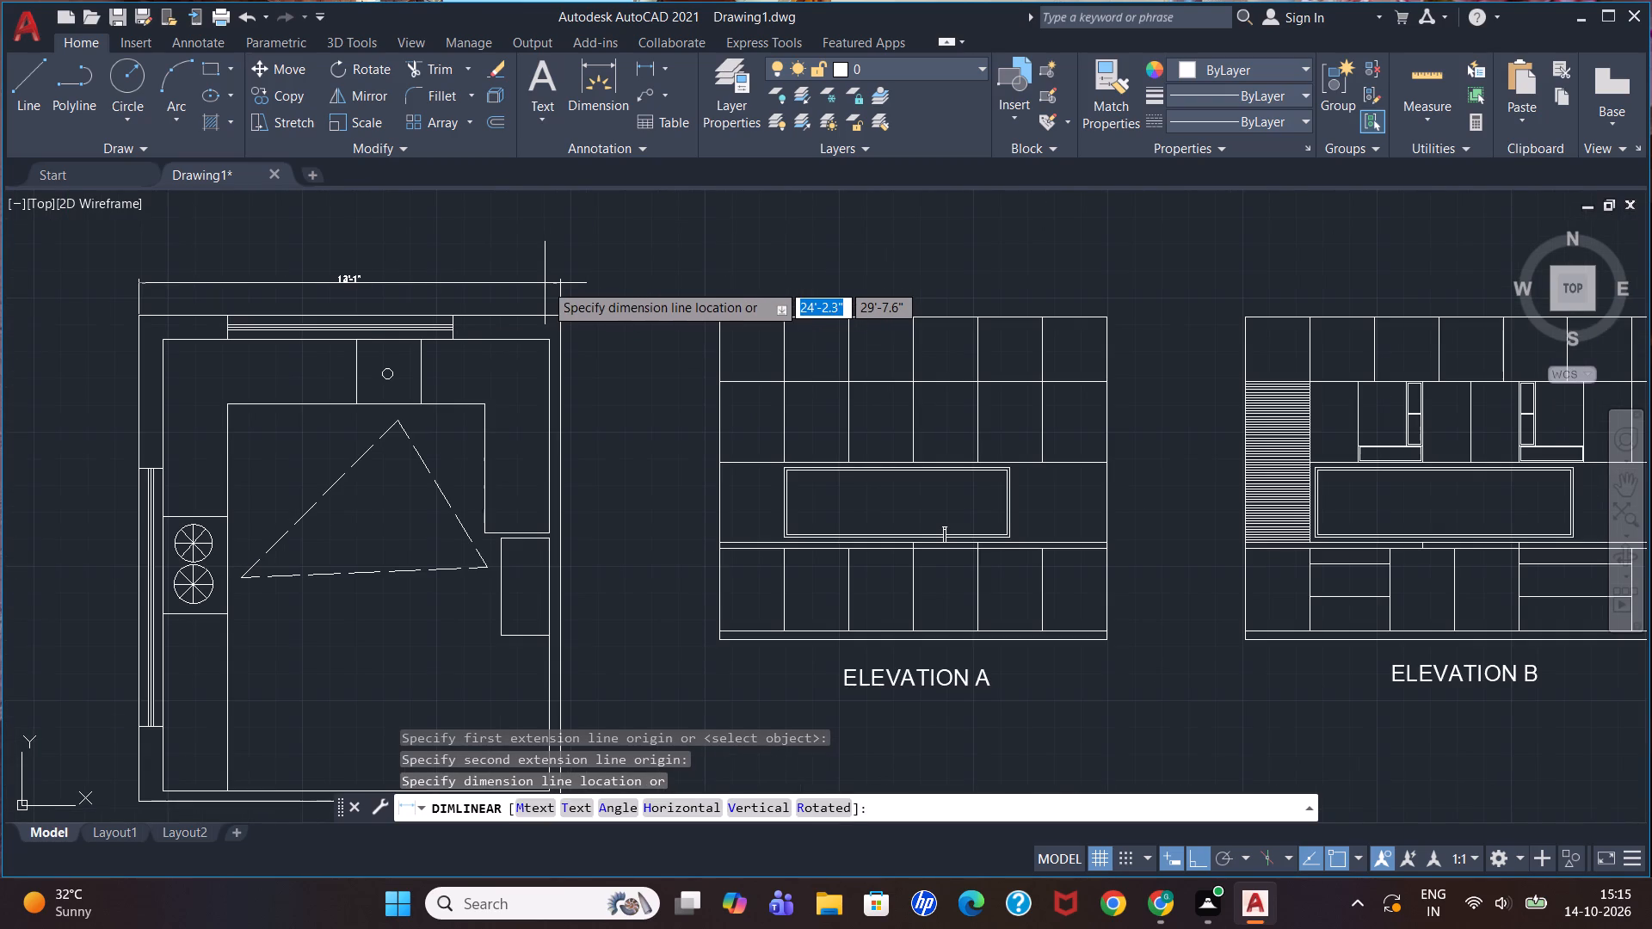
scroll(547, 280, "up", 1)
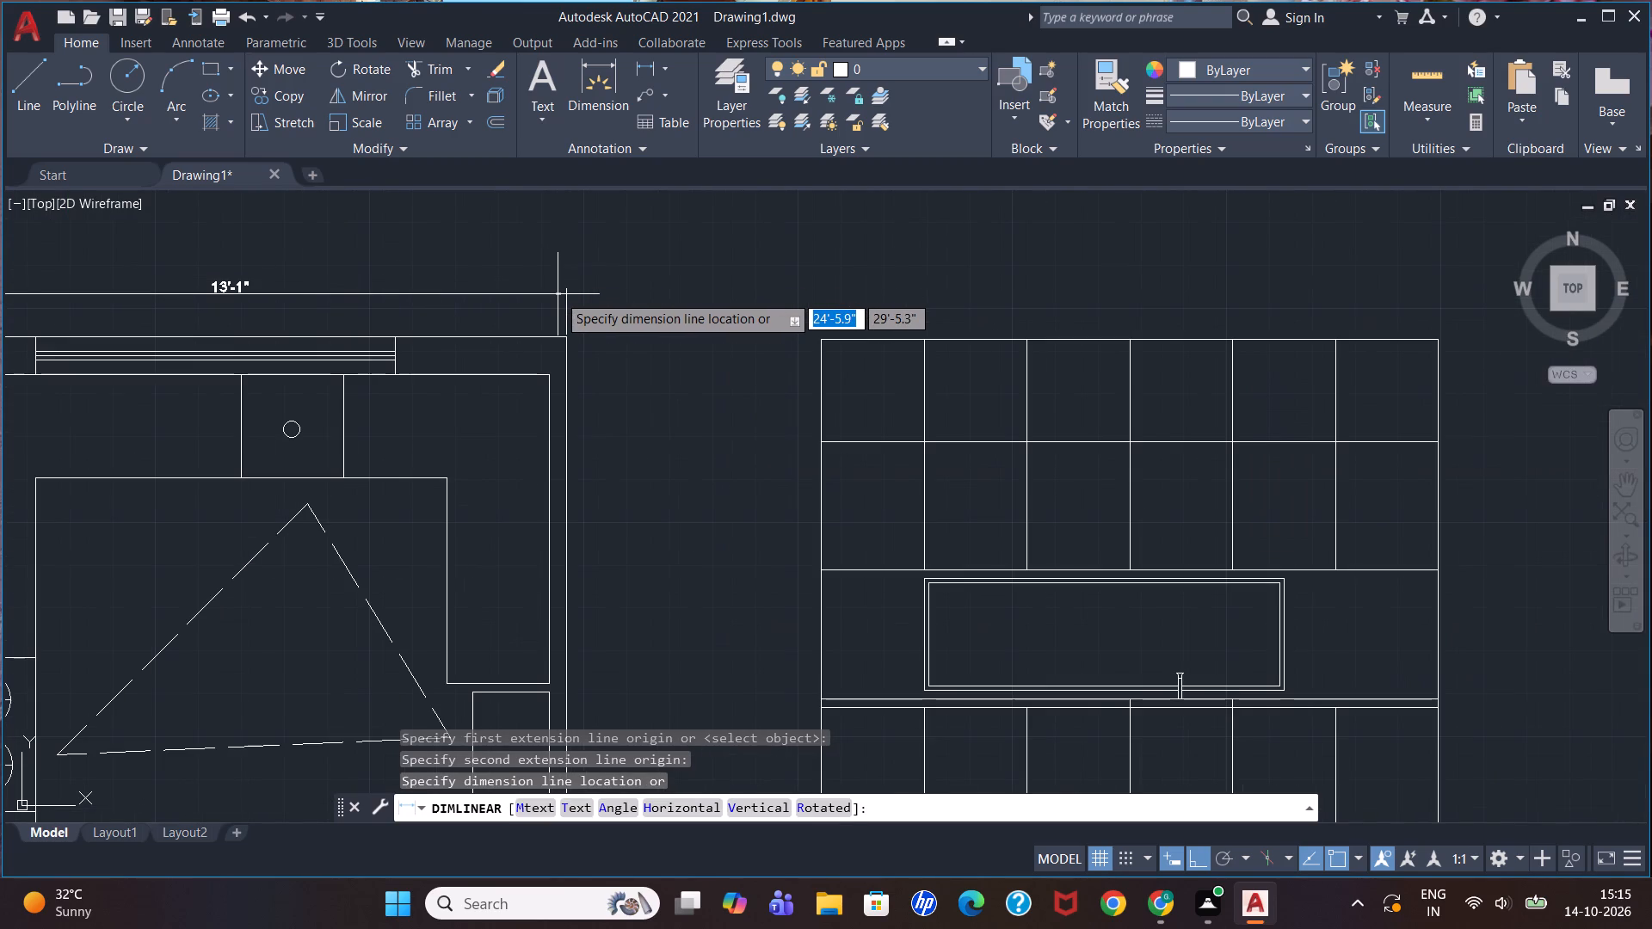
left_click(564, 299)
scroll(421, 271, "down", 2)
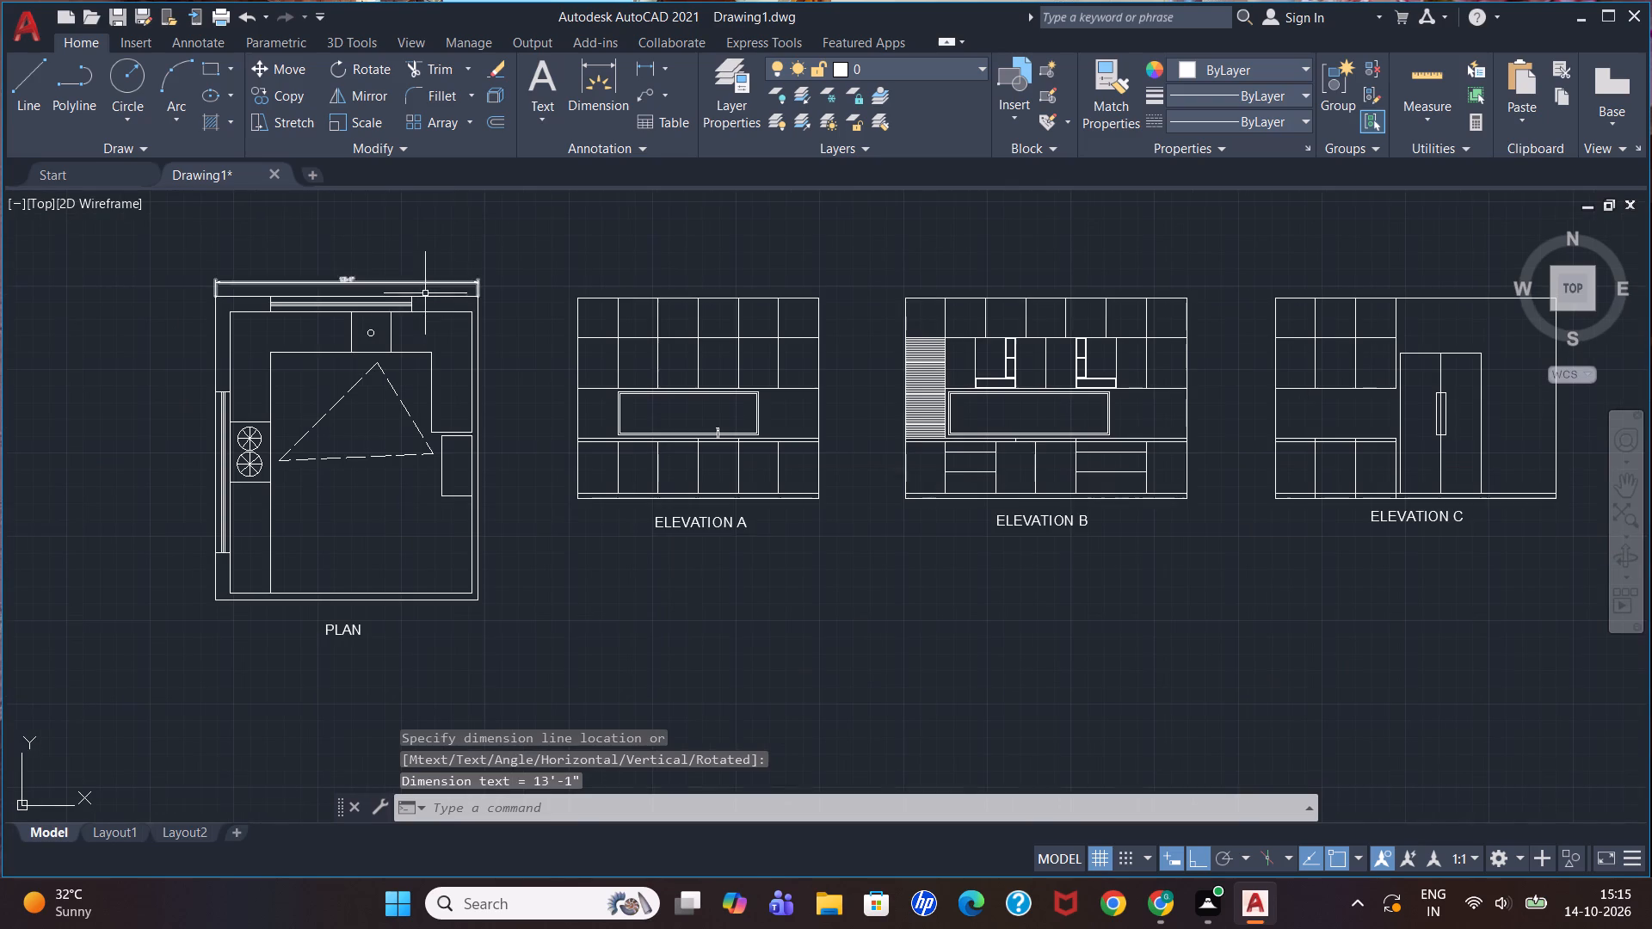
left_click(644, 62)
scroll(205, 295, "up", 1)
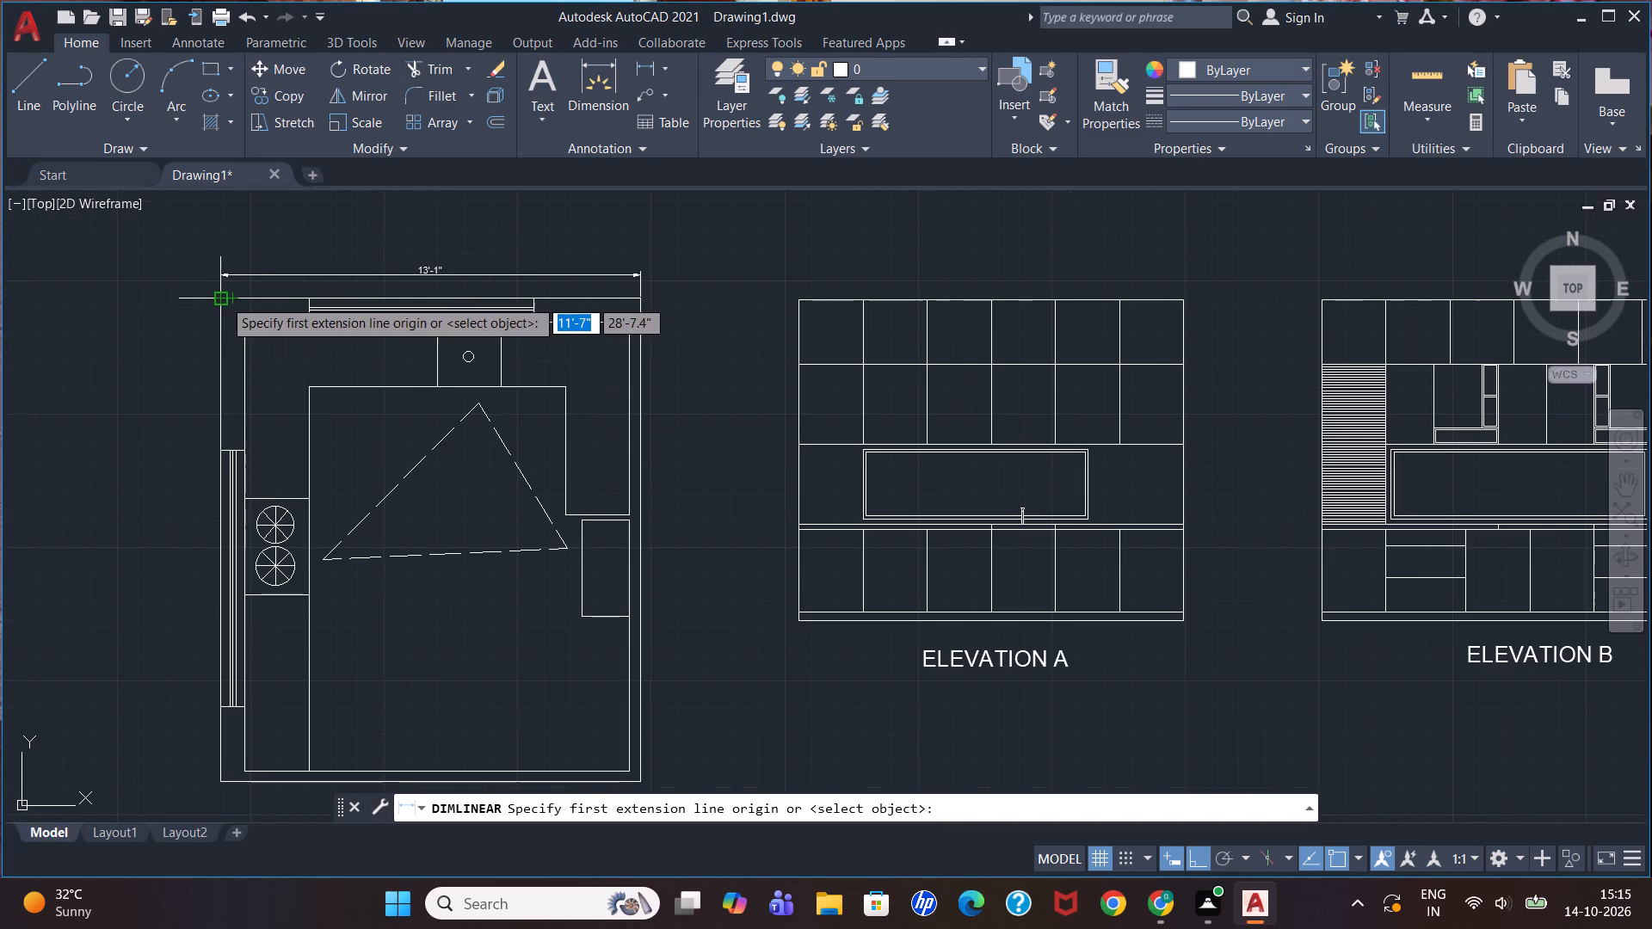
left_click(223, 298)
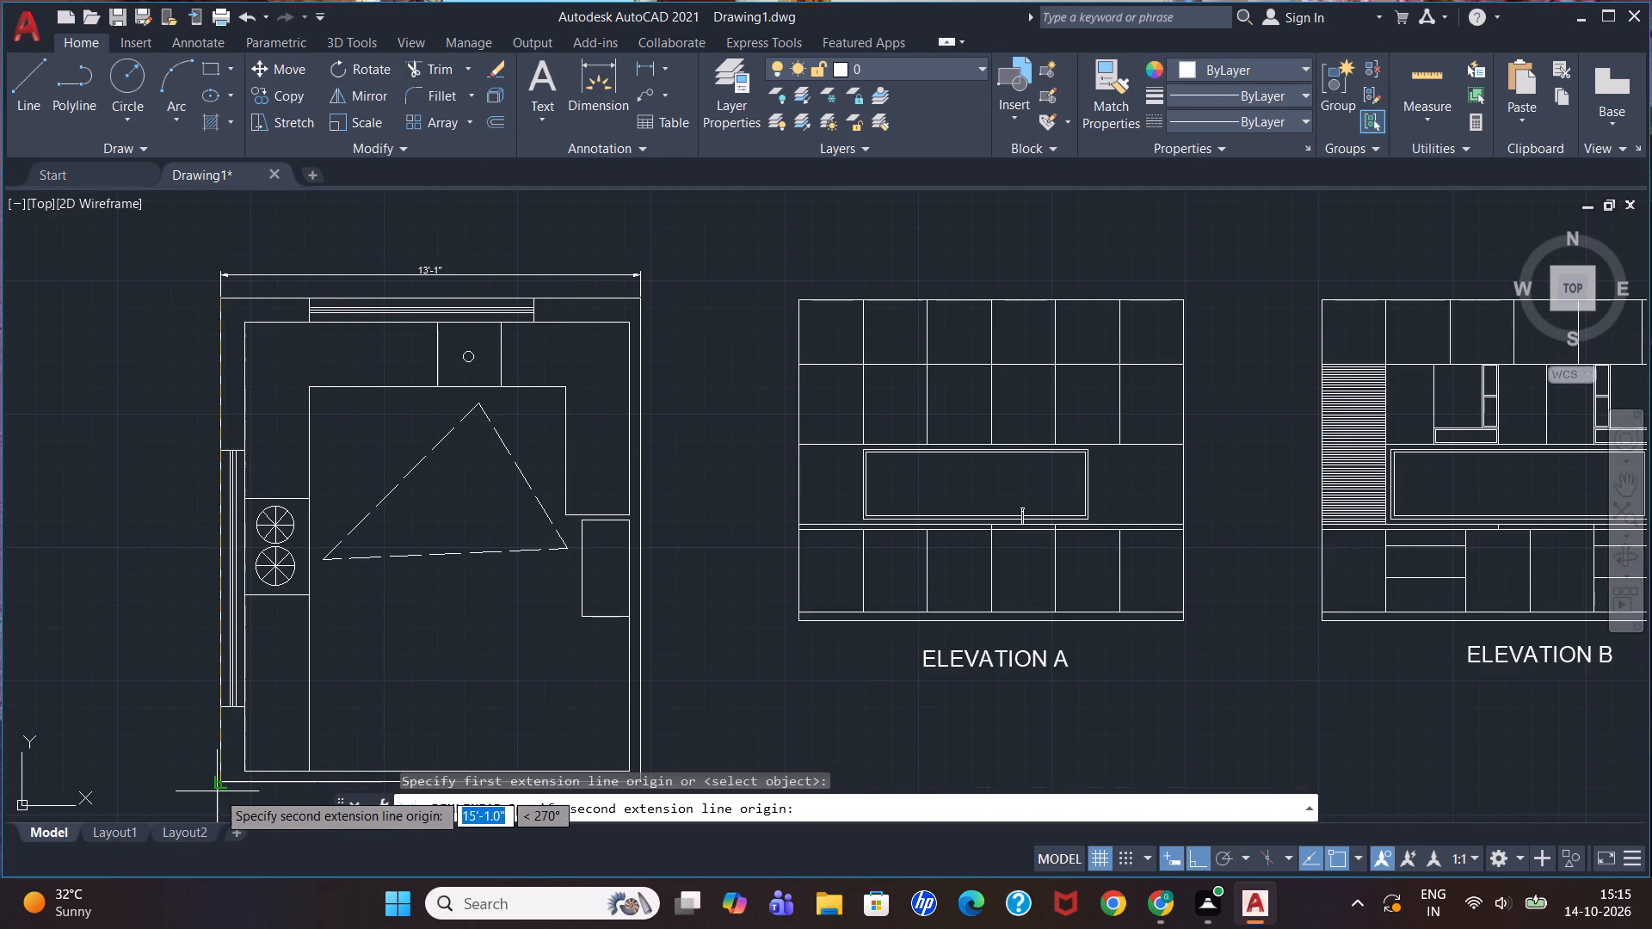
left_click(226, 783)
left_click(207, 782)
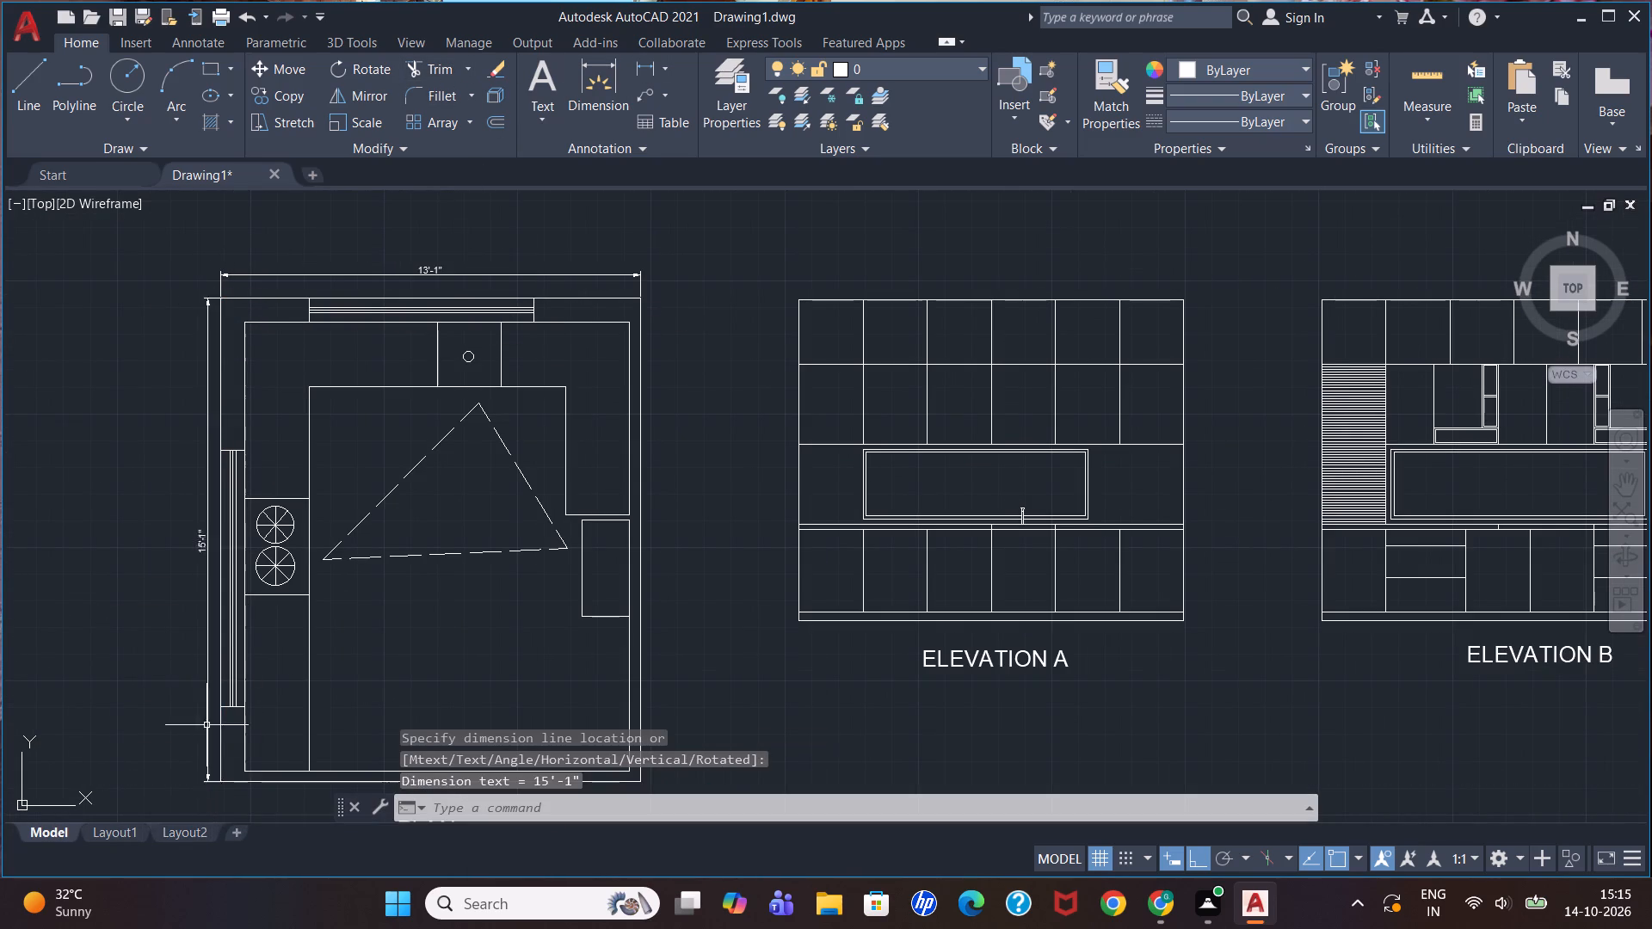
Add linear dimensions for Elevation A's overall height along its left edge and overall width above its top edge.
scroll(391, 568, "down", 1)
scroll(589, 528, "up", 2)
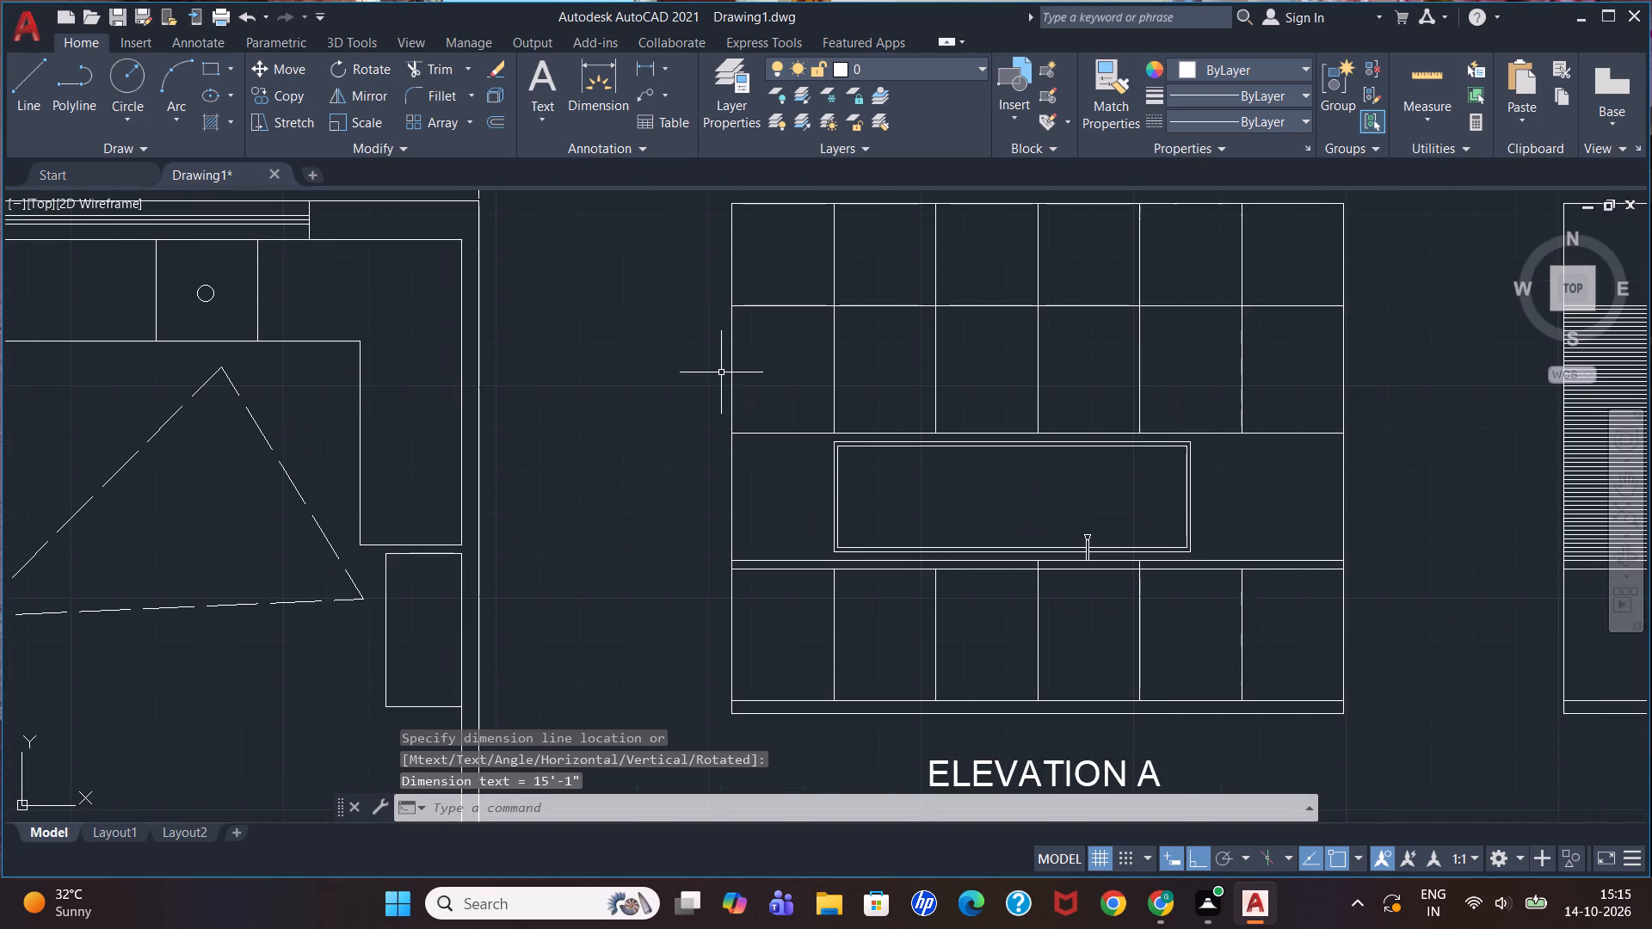
scroll(722, 376, "down", 2)
scroll(878, 278, "up", 1)
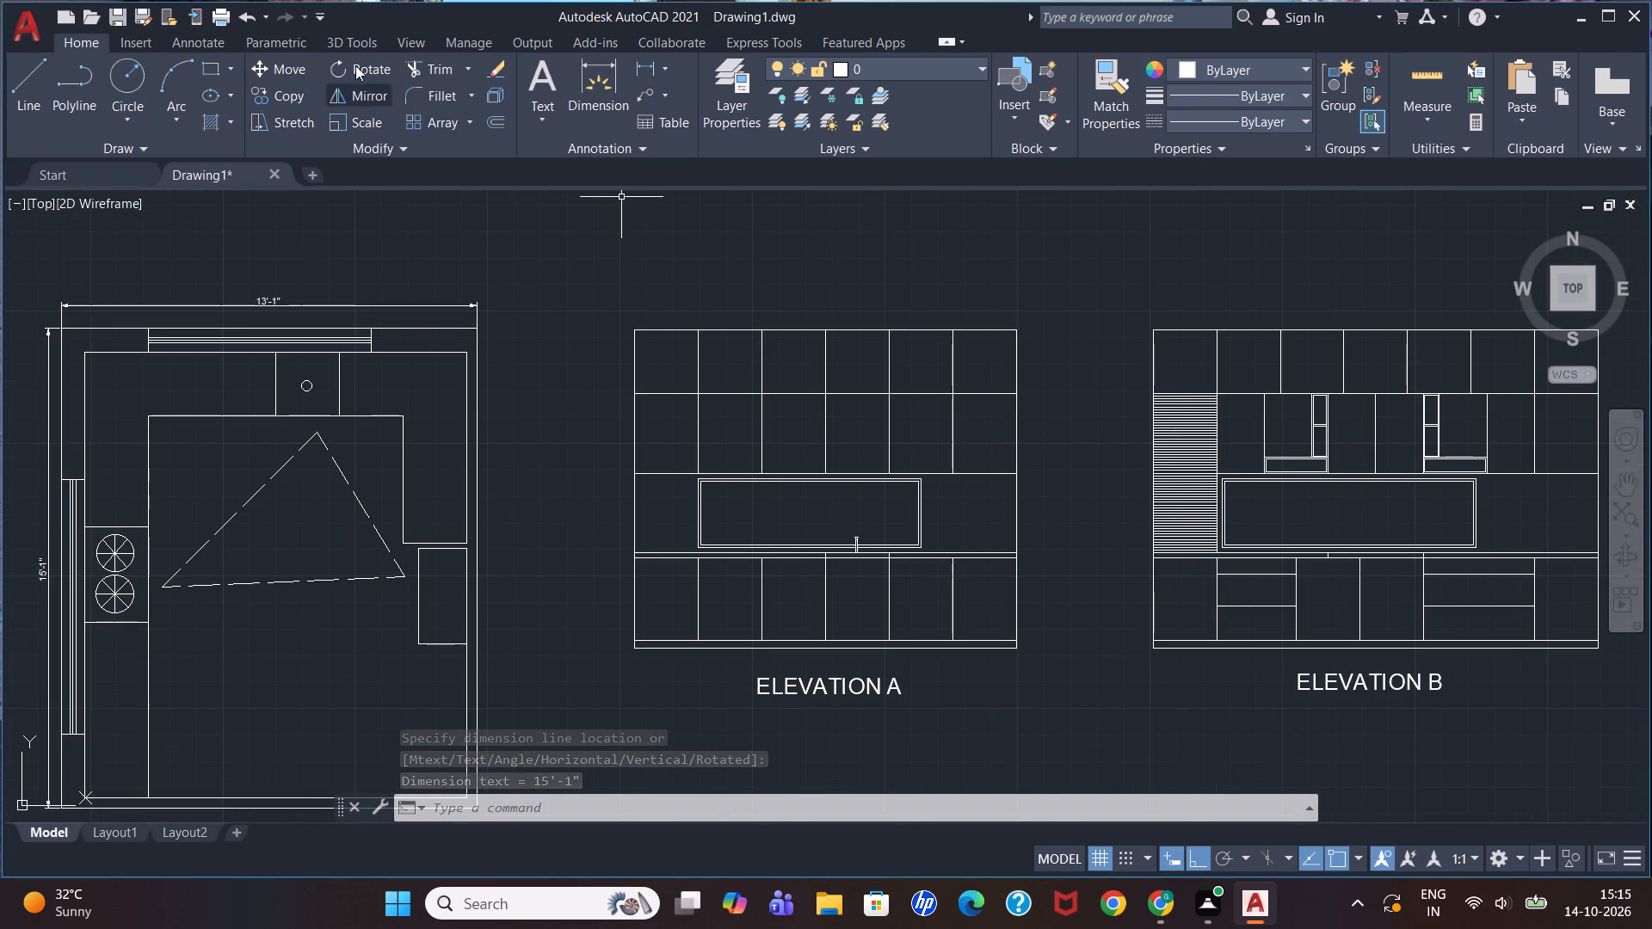
left_click(651, 66)
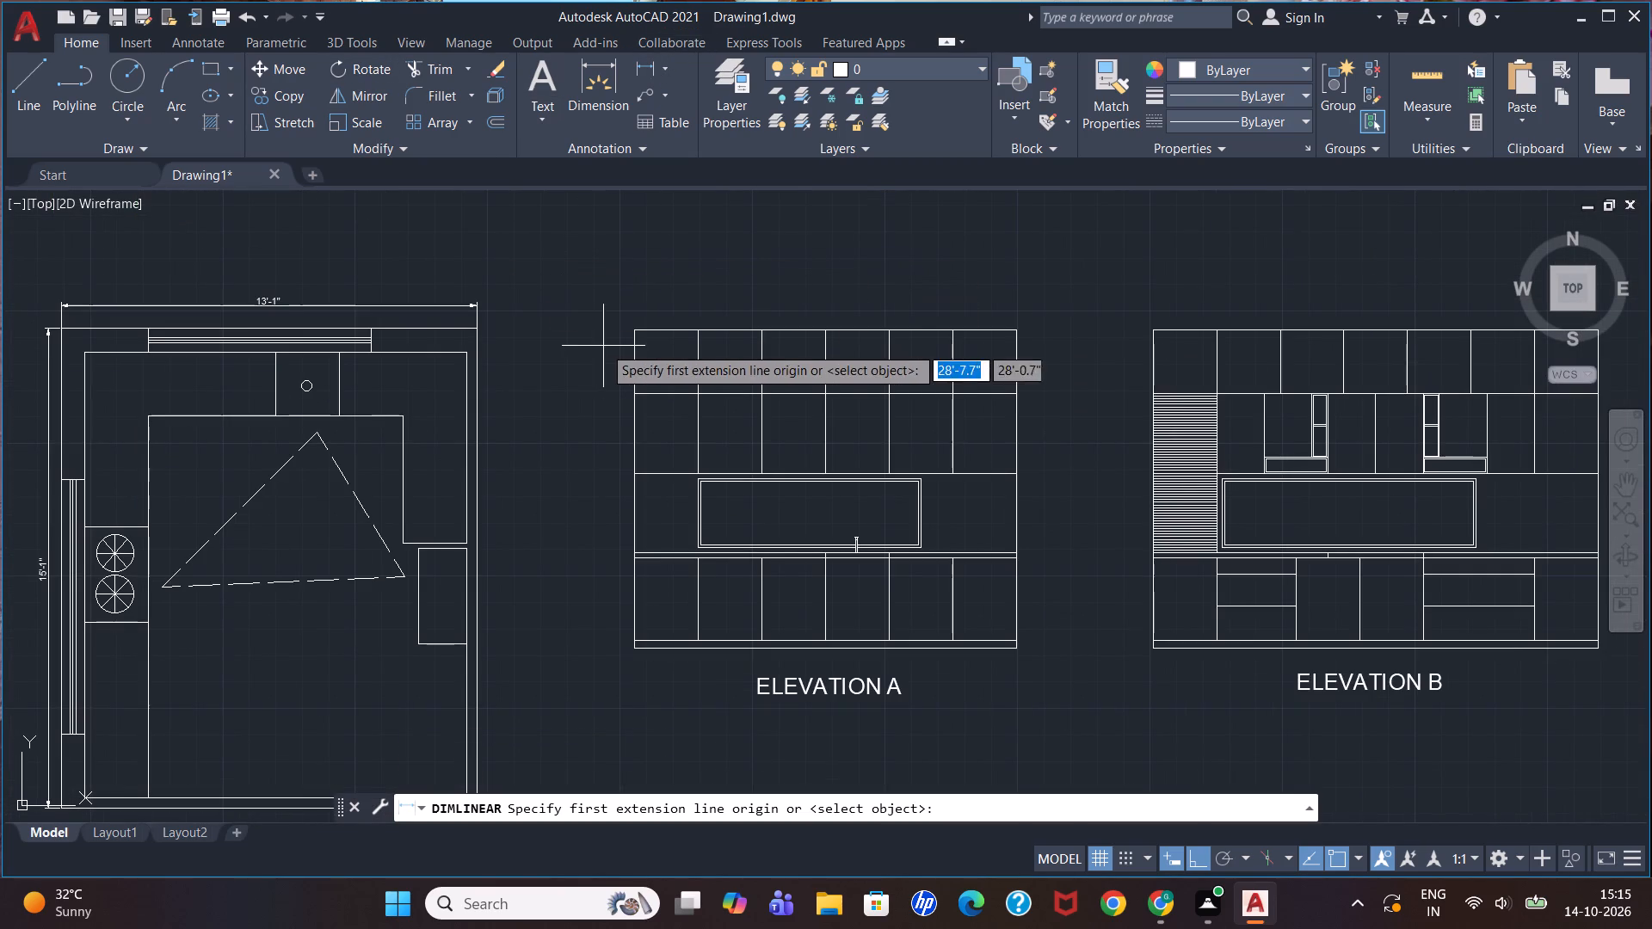
left_click(633, 333)
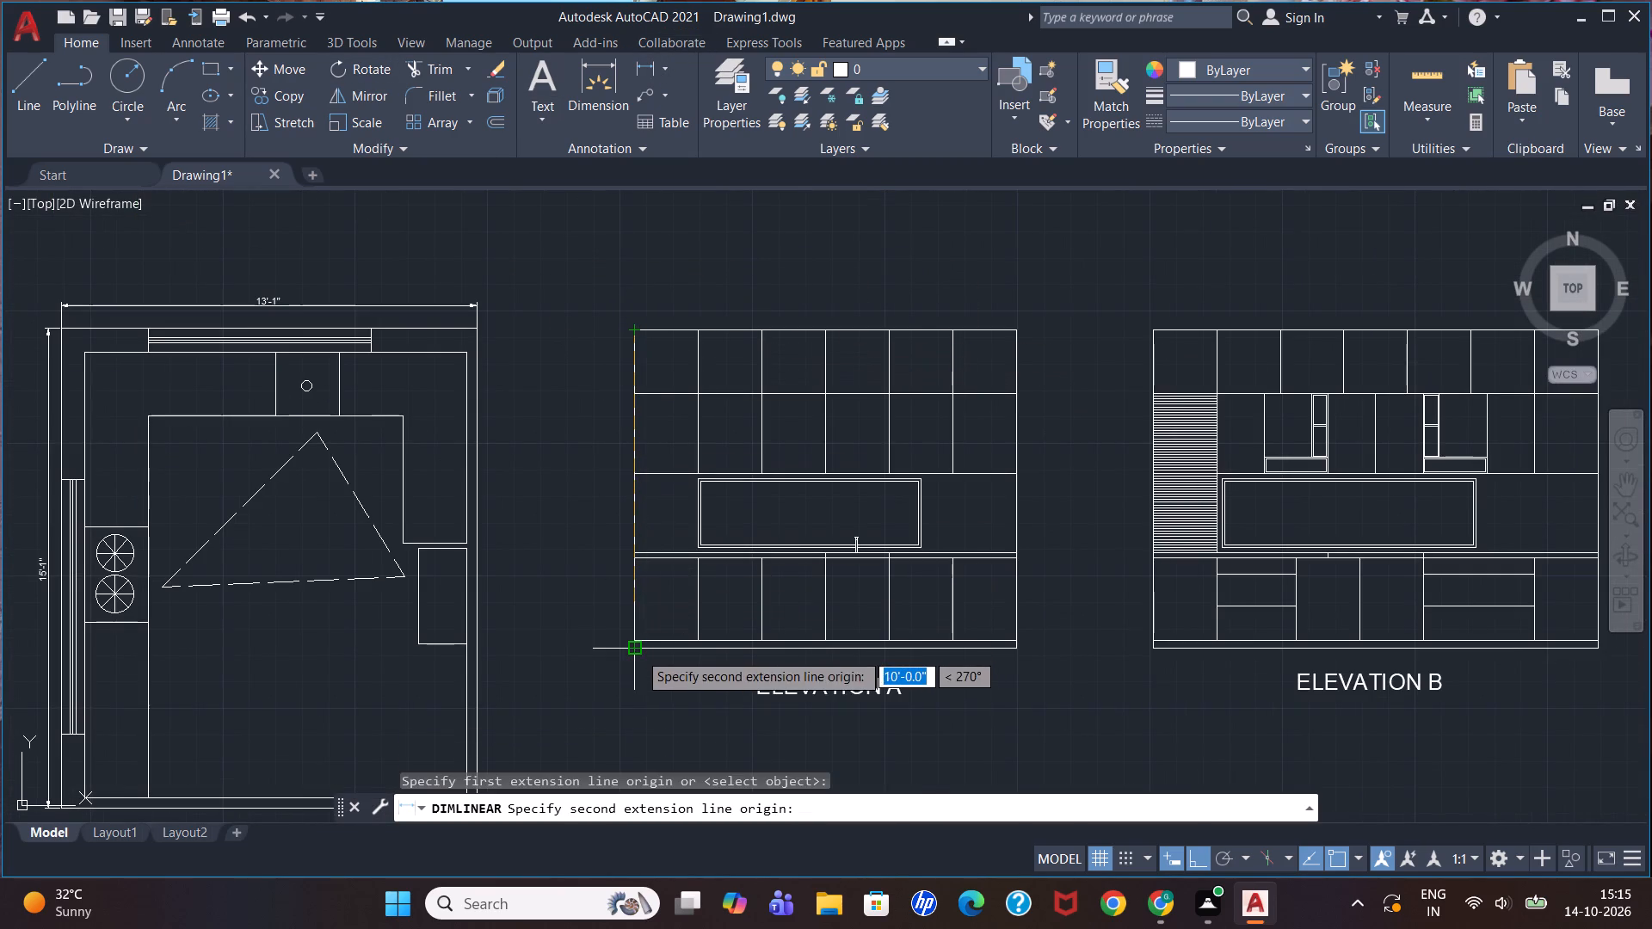
left_click(638, 653)
left_click(621, 652)
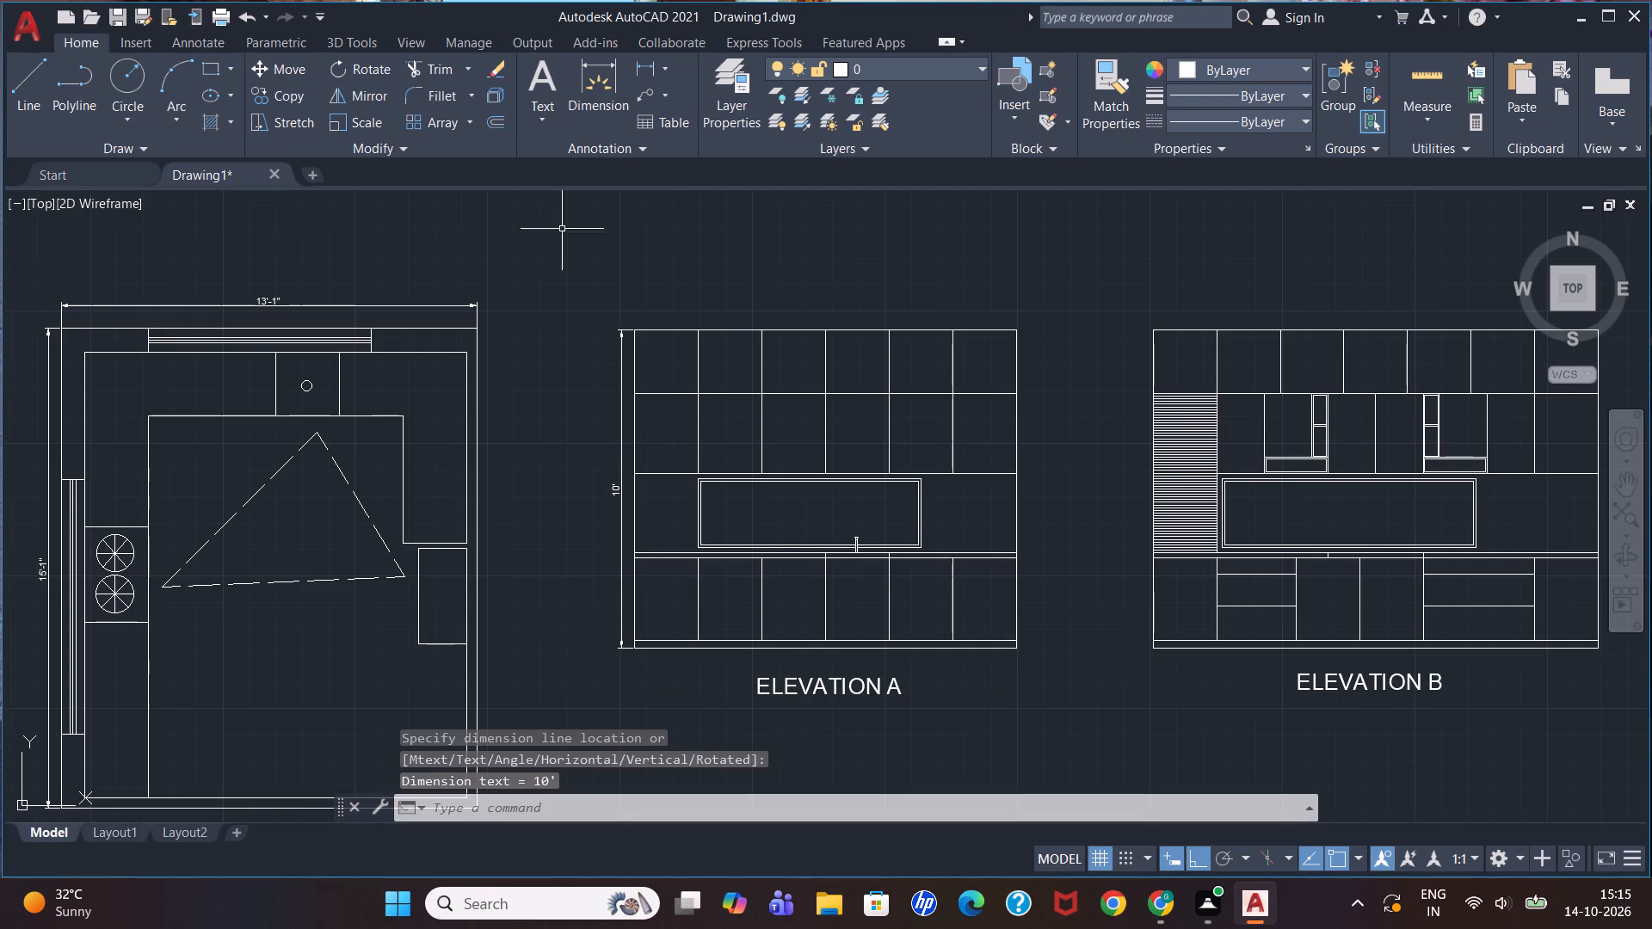
left_click(646, 69)
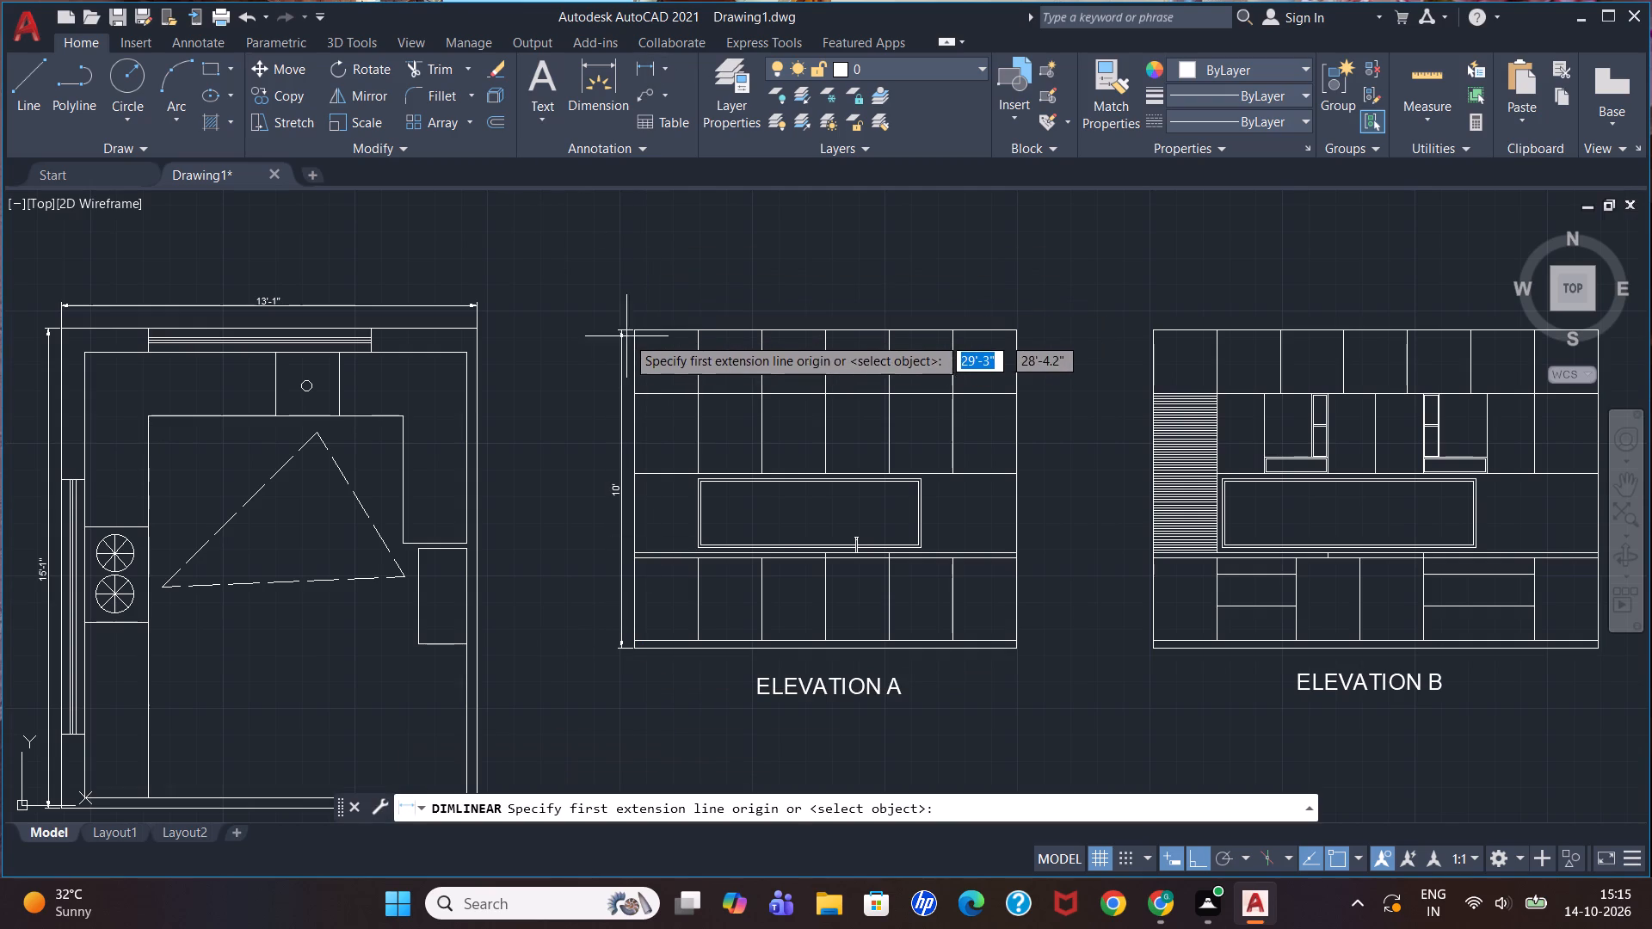
left_click(641, 329)
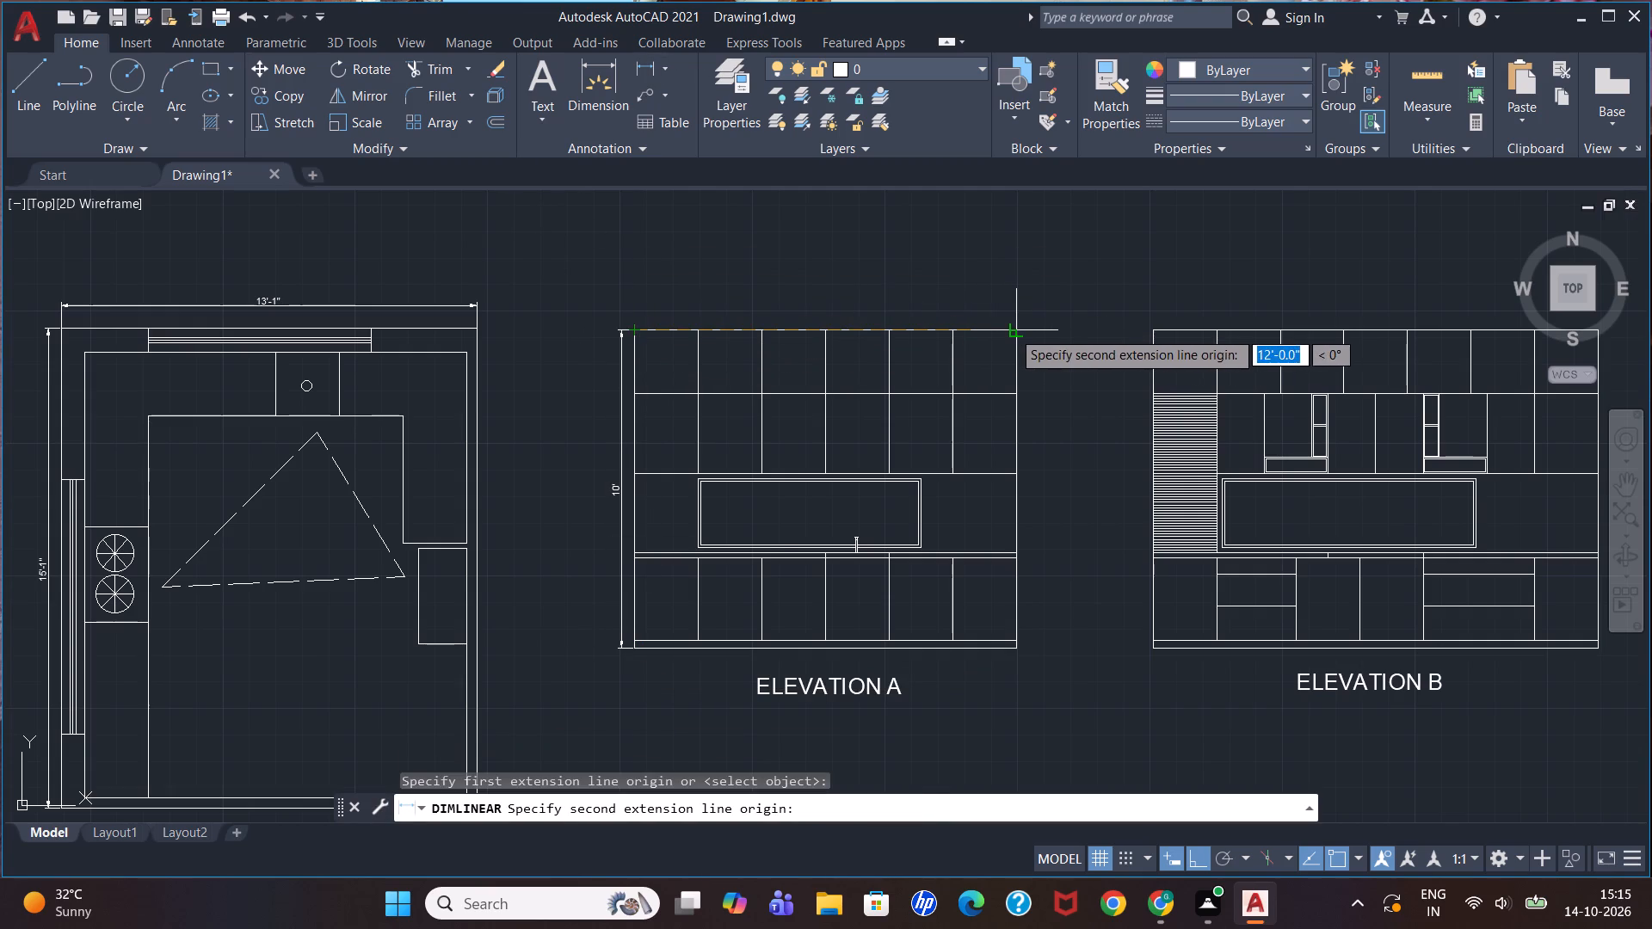
left_click(1016, 330)
left_click(1026, 309)
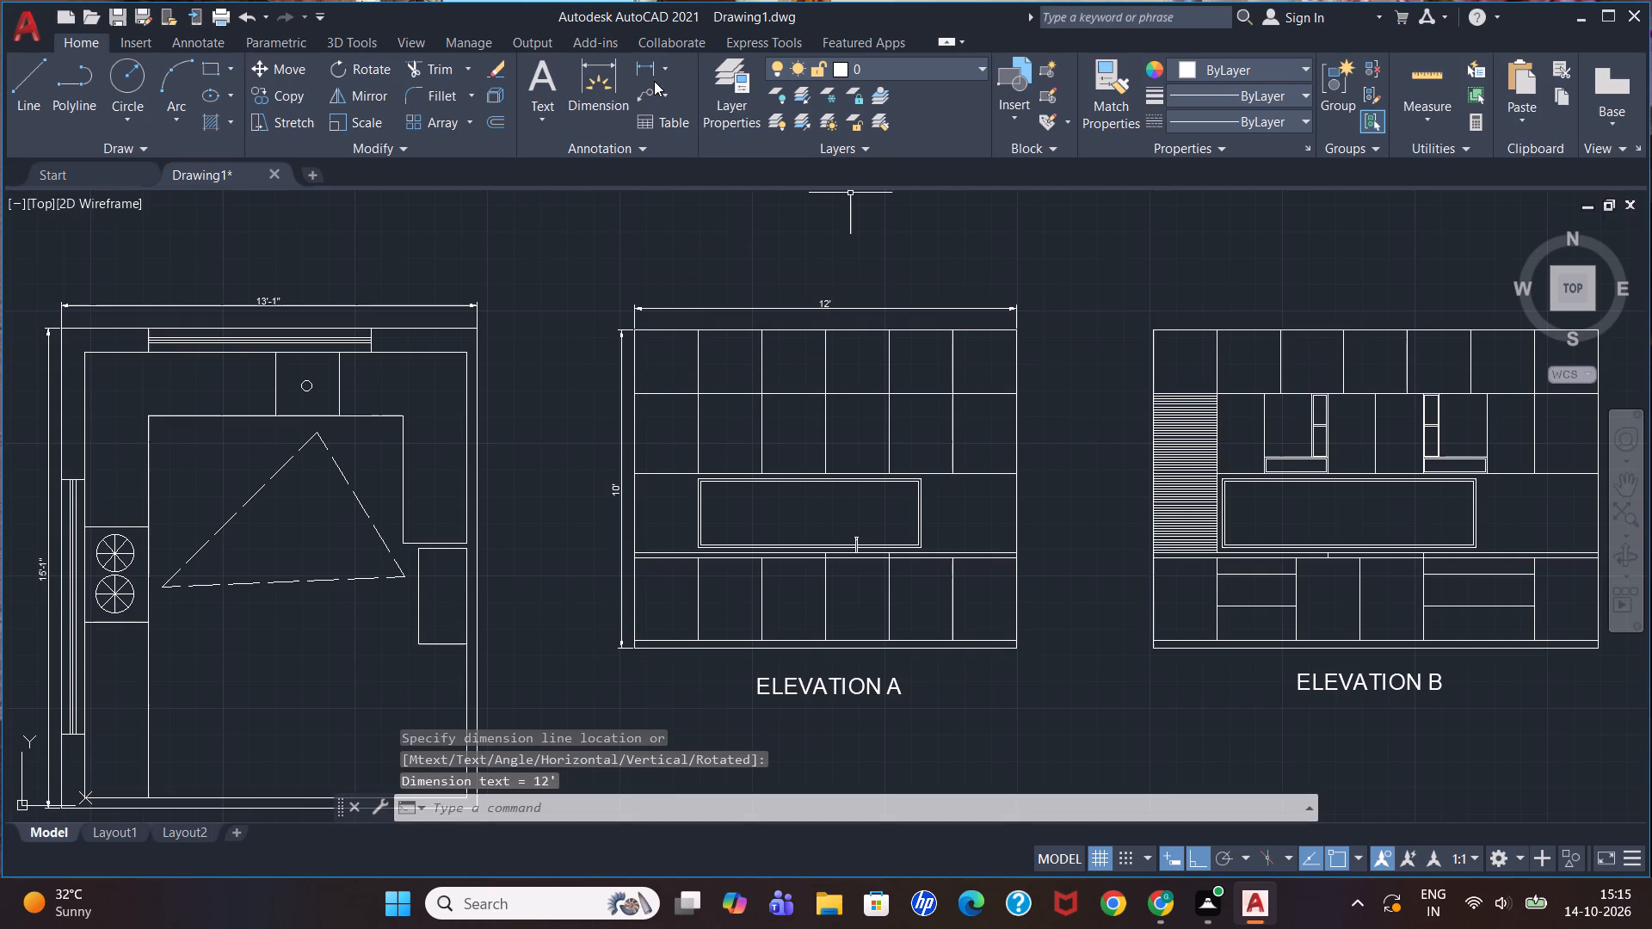
Add linear dimensions for Elevation B's overall height along its left edge and overall width above its top edge.
left_click(645, 63)
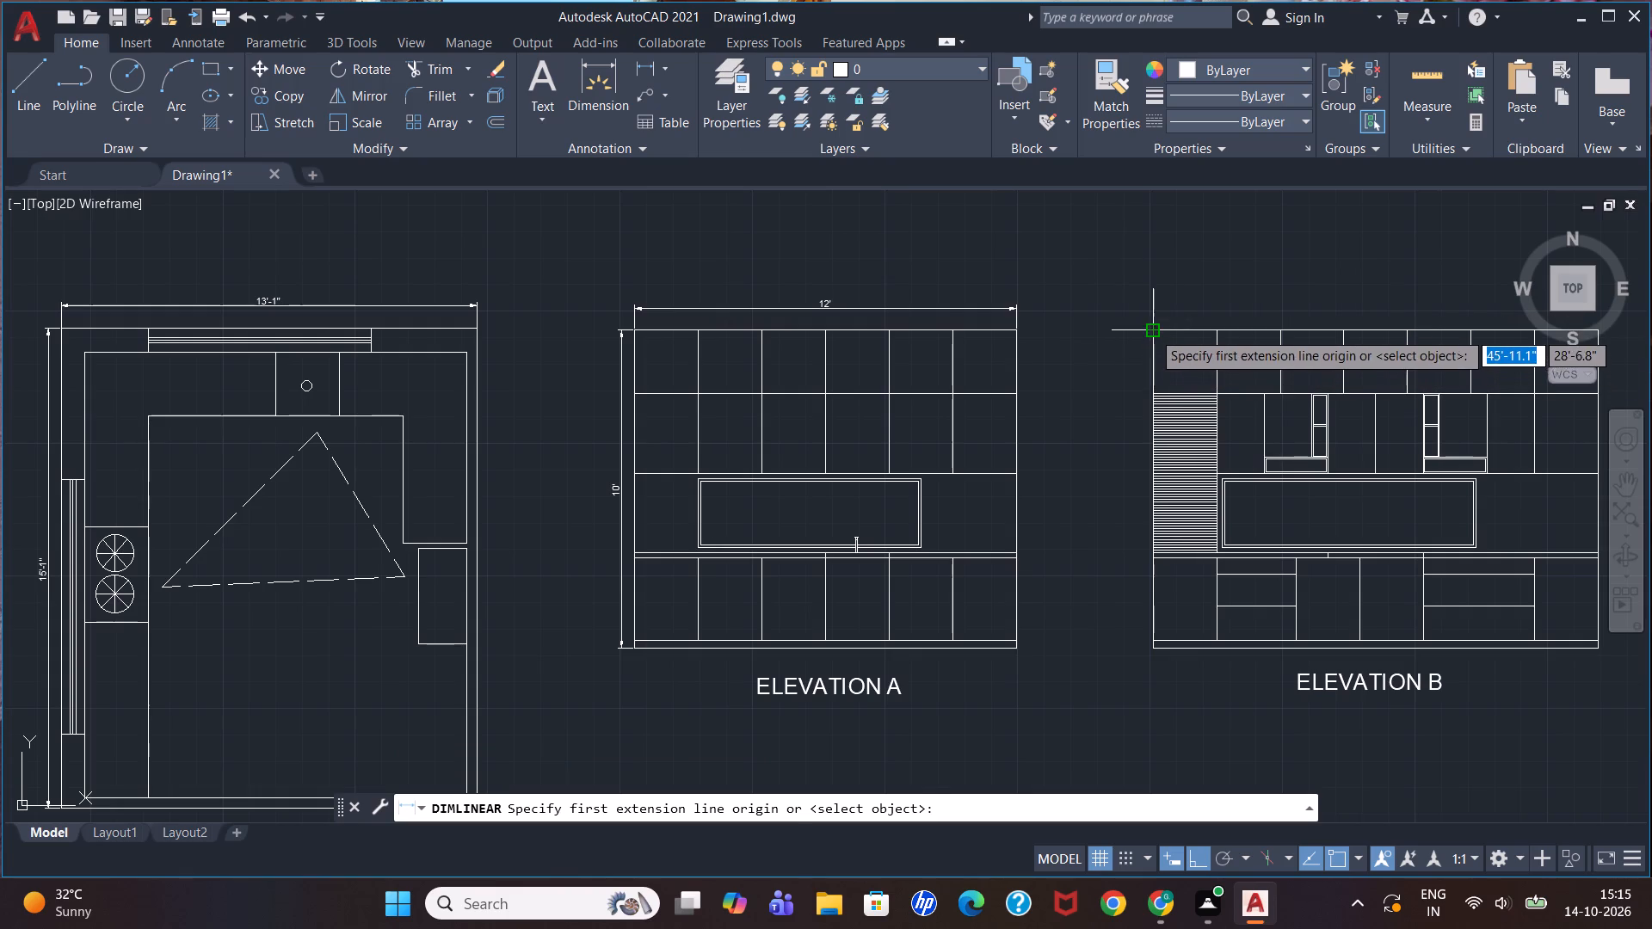
left_click(1152, 331)
left_click(1159, 649)
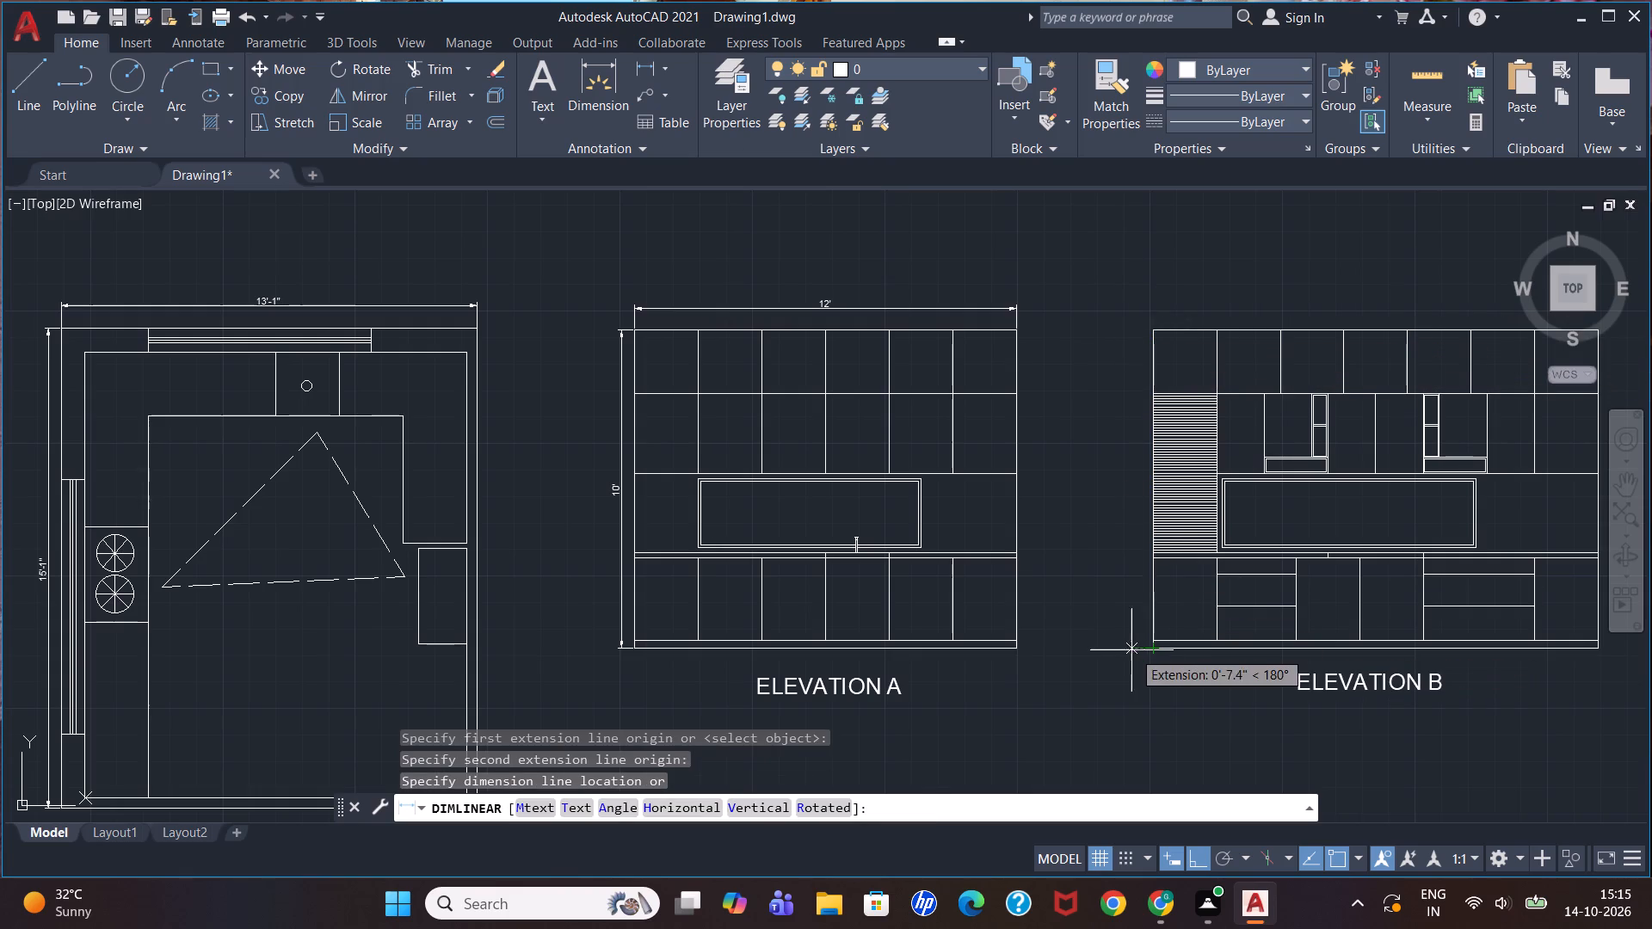
left_click(1140, 649)
scroll(1158, 434, "down", 2)
scroll(1332, 374, "up", 2)
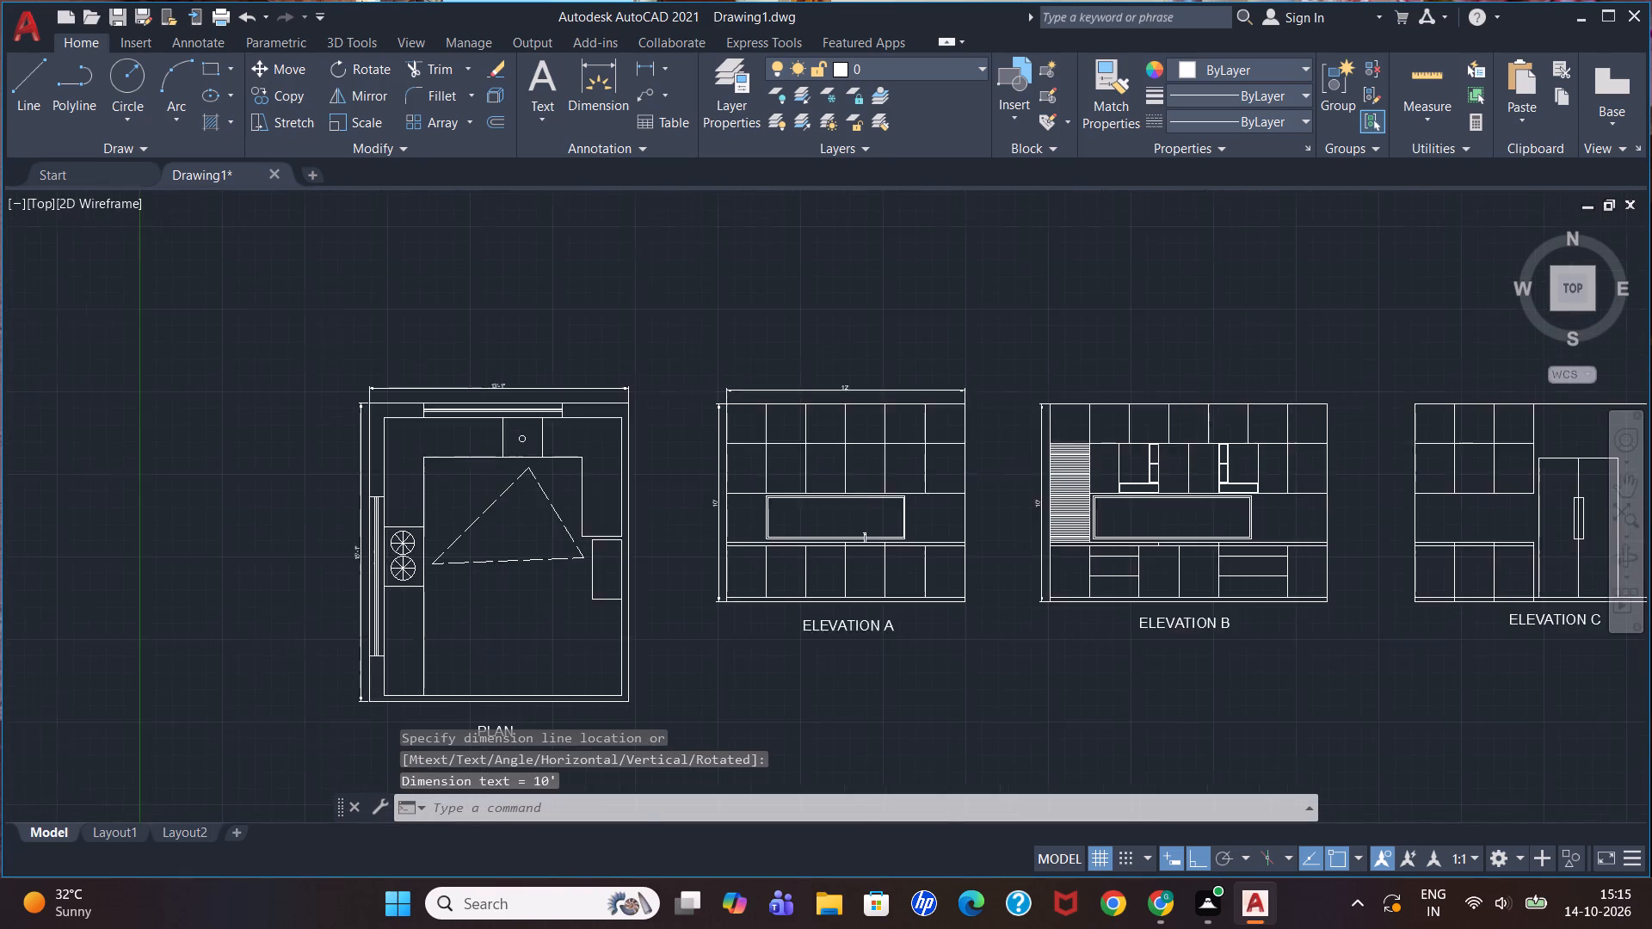
left_click(645, 71)
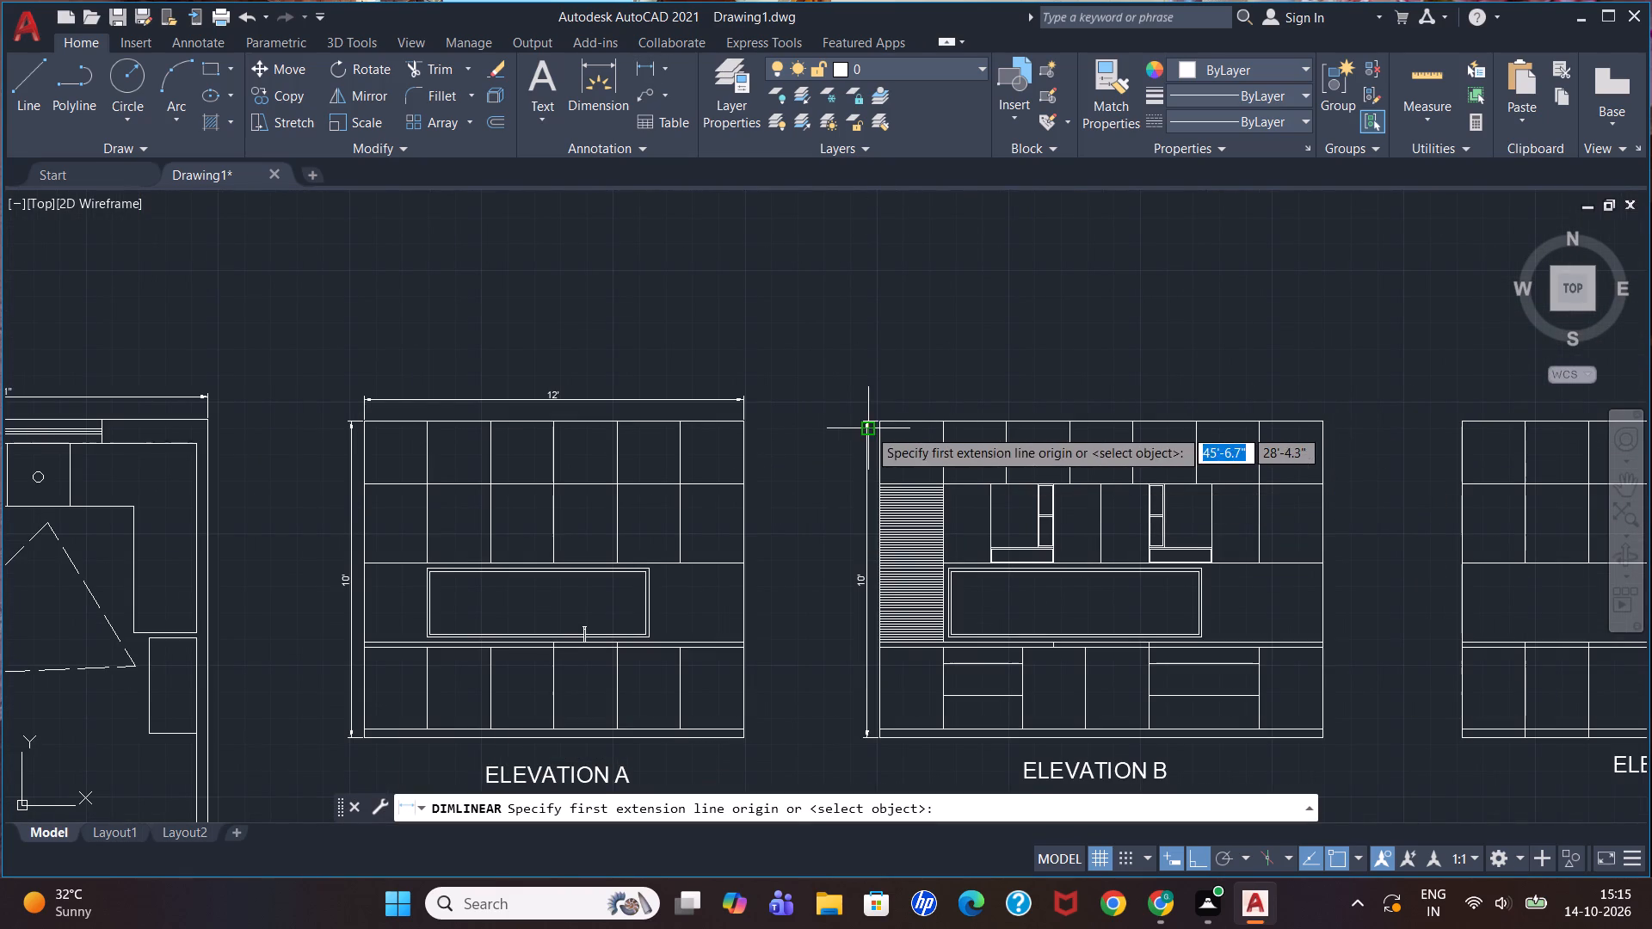
left_click(878, 421)
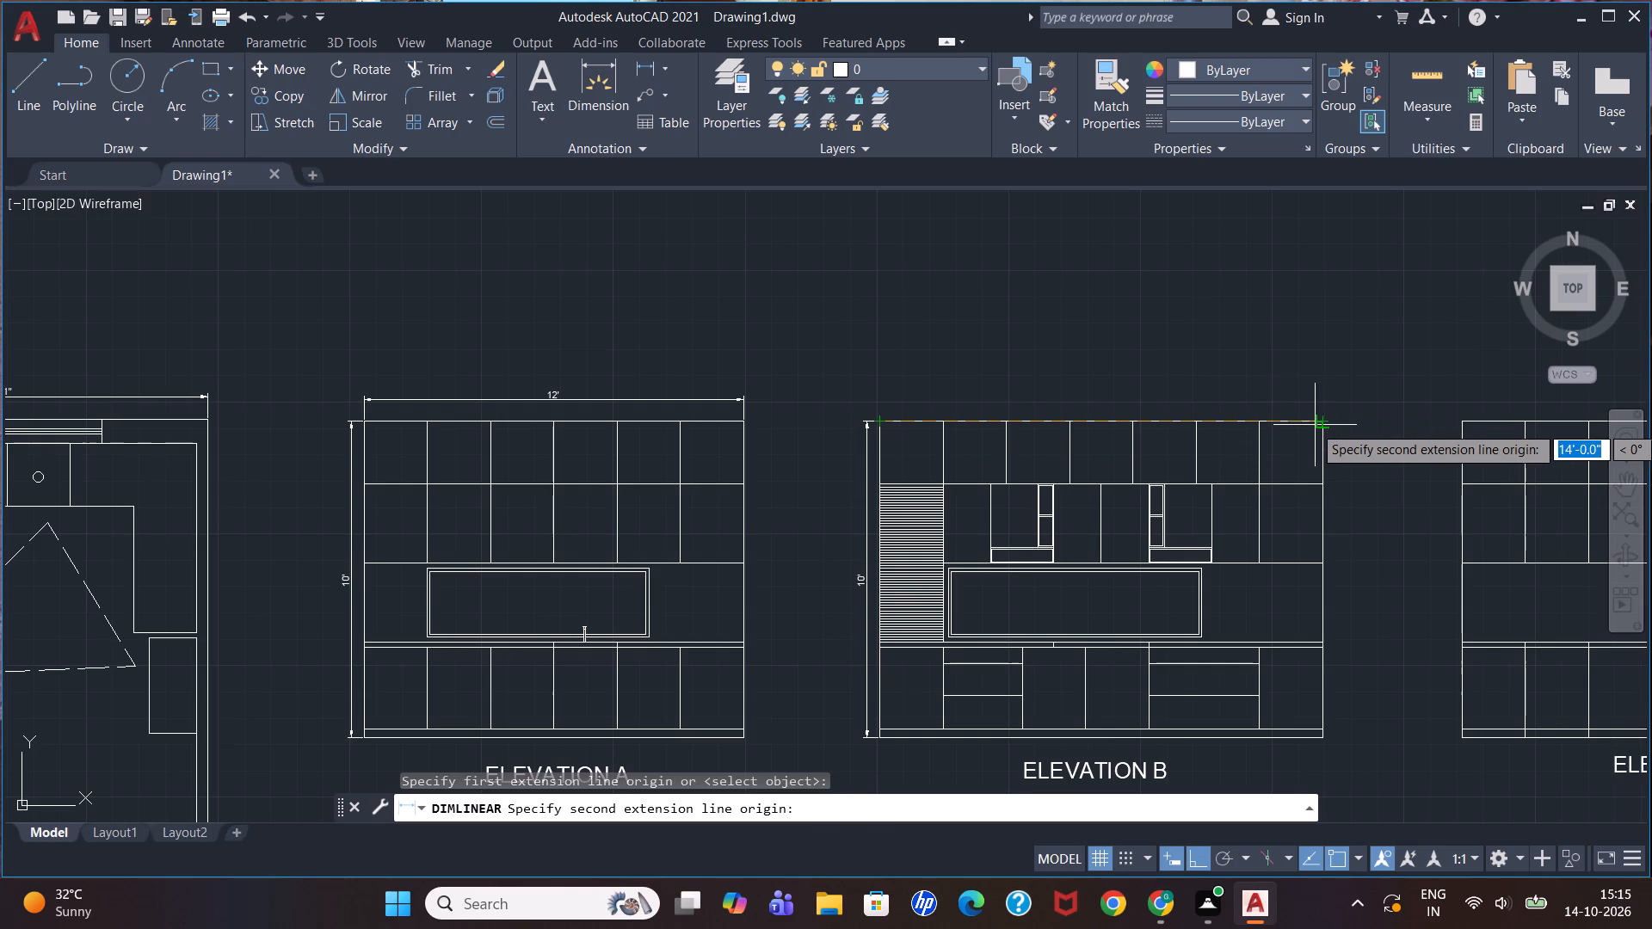
left_click(1321, 425)
left_click(1323, 401)
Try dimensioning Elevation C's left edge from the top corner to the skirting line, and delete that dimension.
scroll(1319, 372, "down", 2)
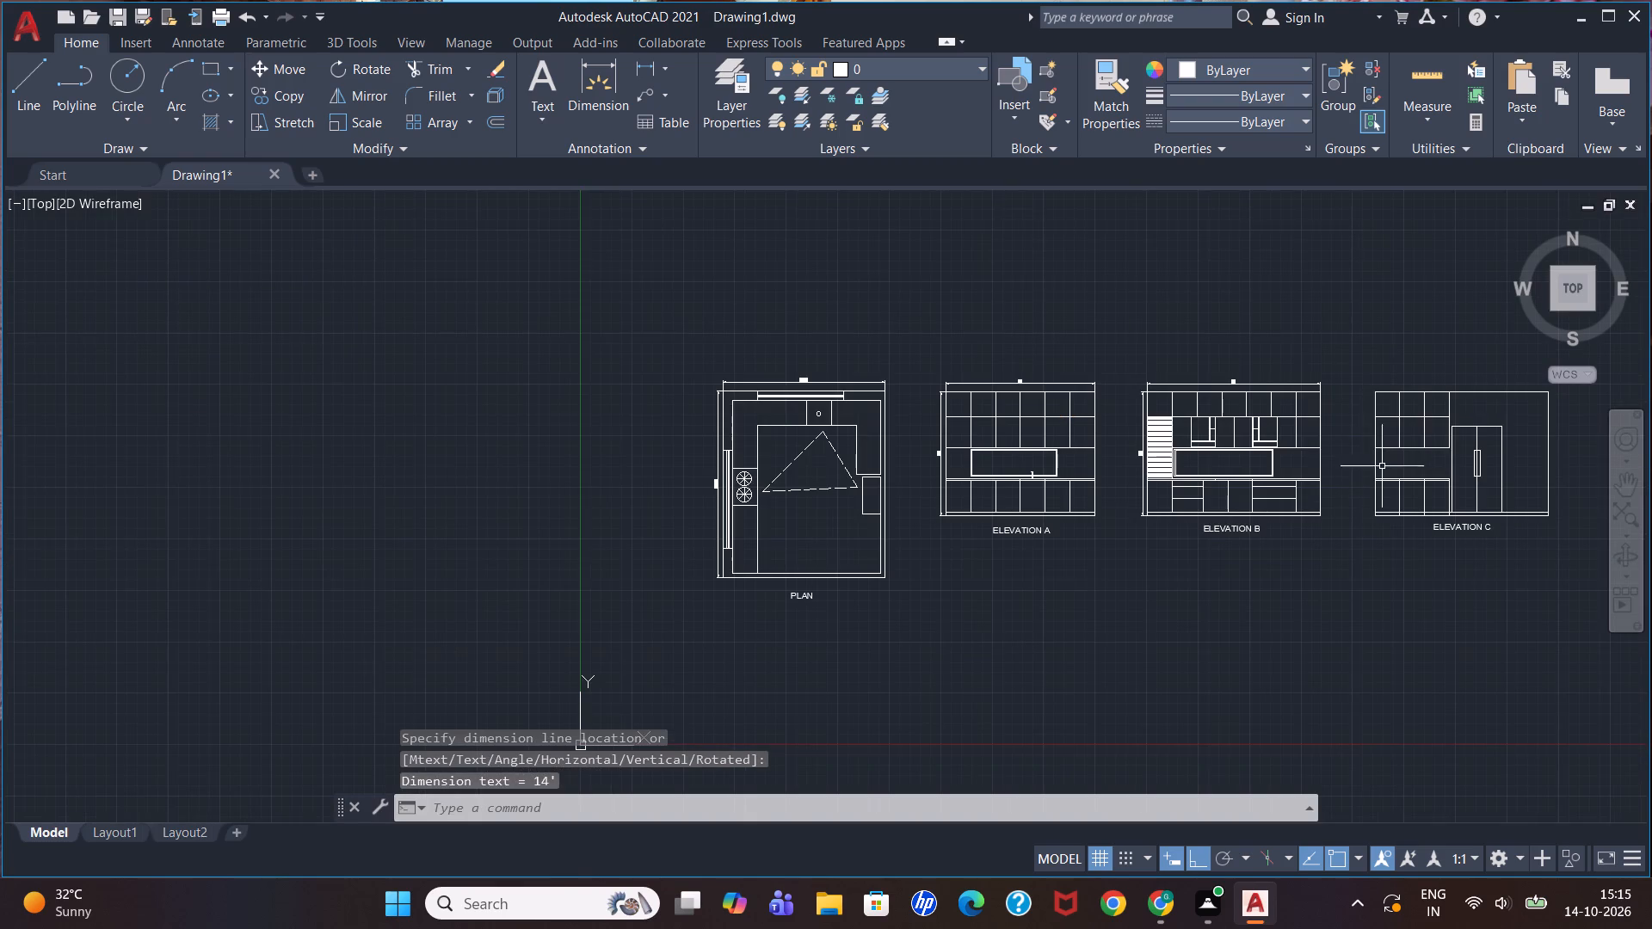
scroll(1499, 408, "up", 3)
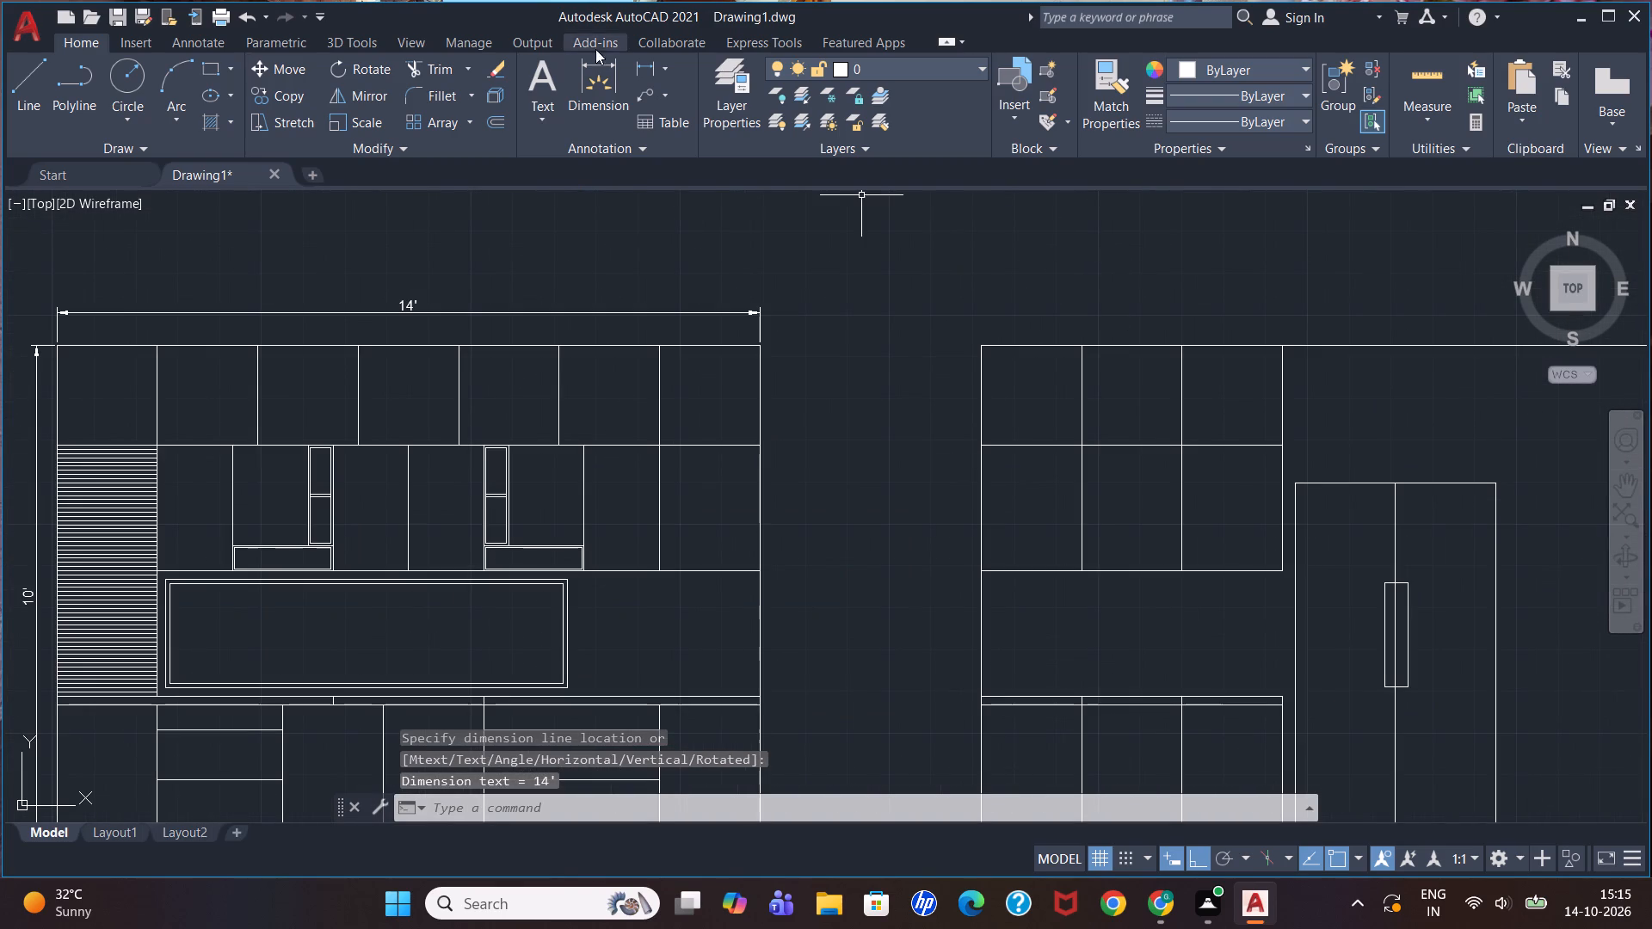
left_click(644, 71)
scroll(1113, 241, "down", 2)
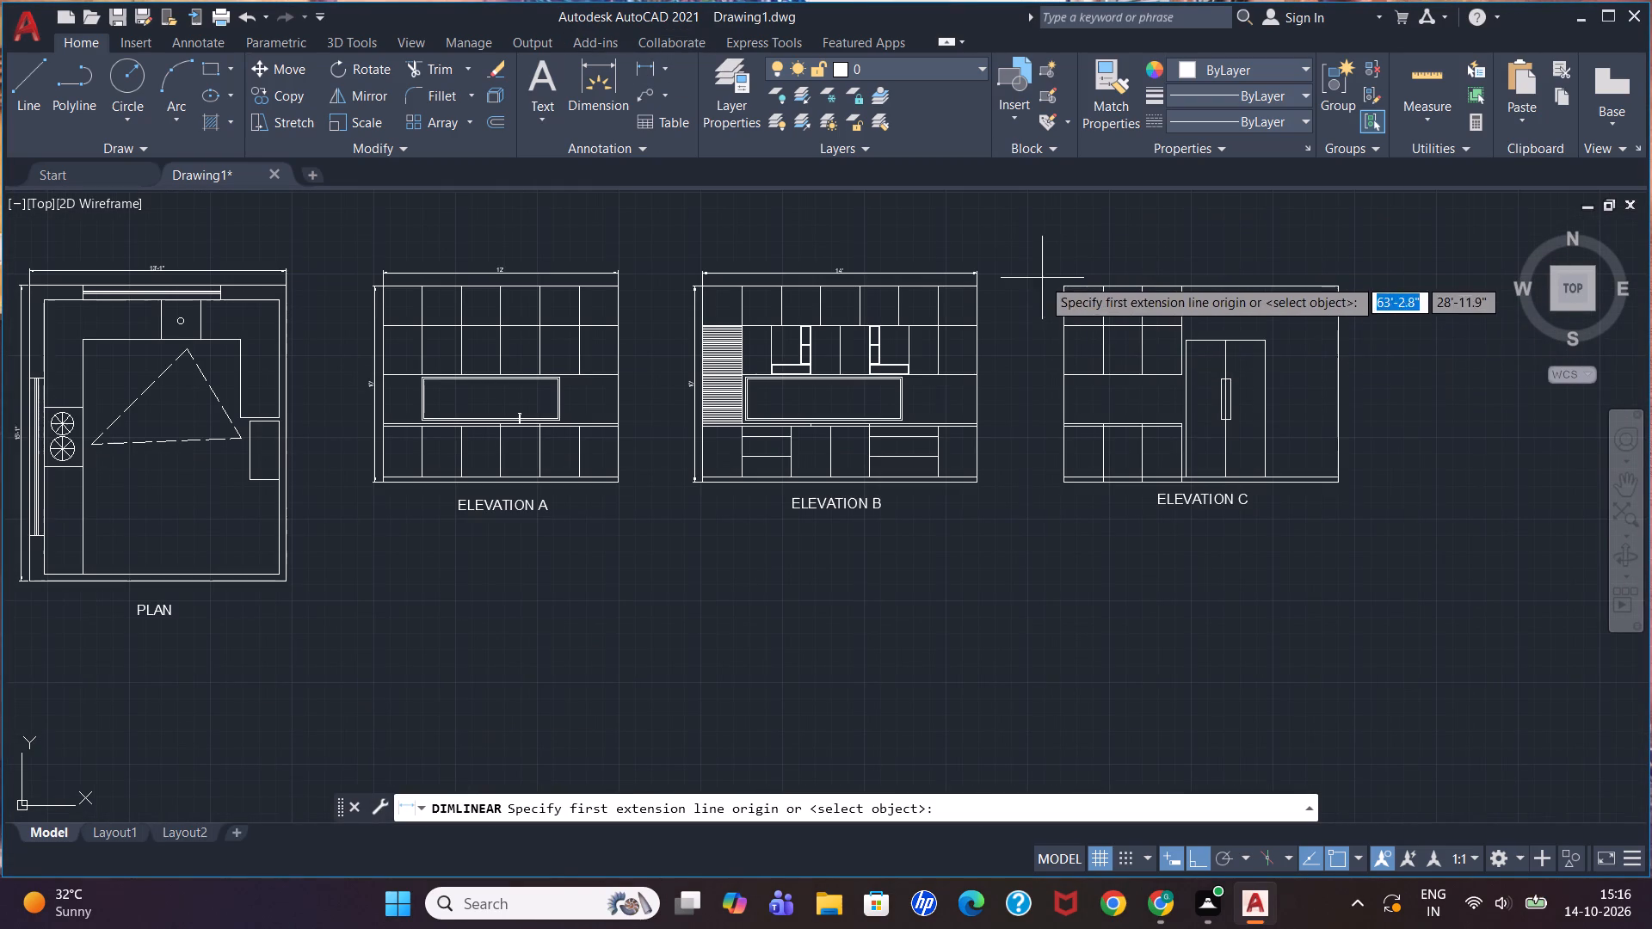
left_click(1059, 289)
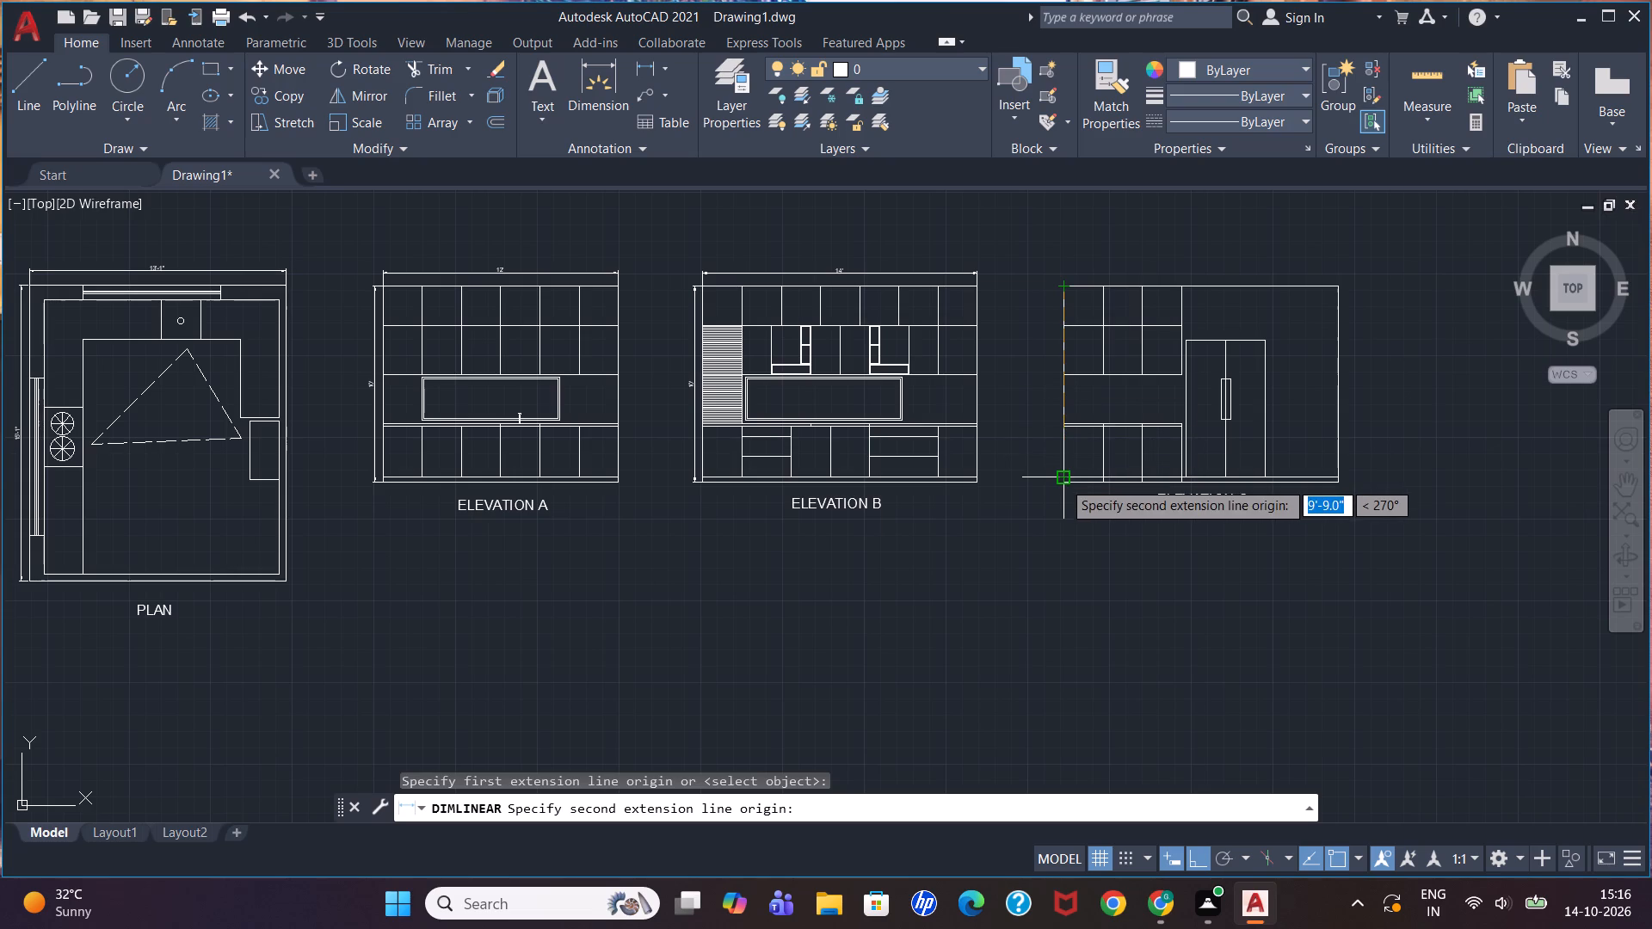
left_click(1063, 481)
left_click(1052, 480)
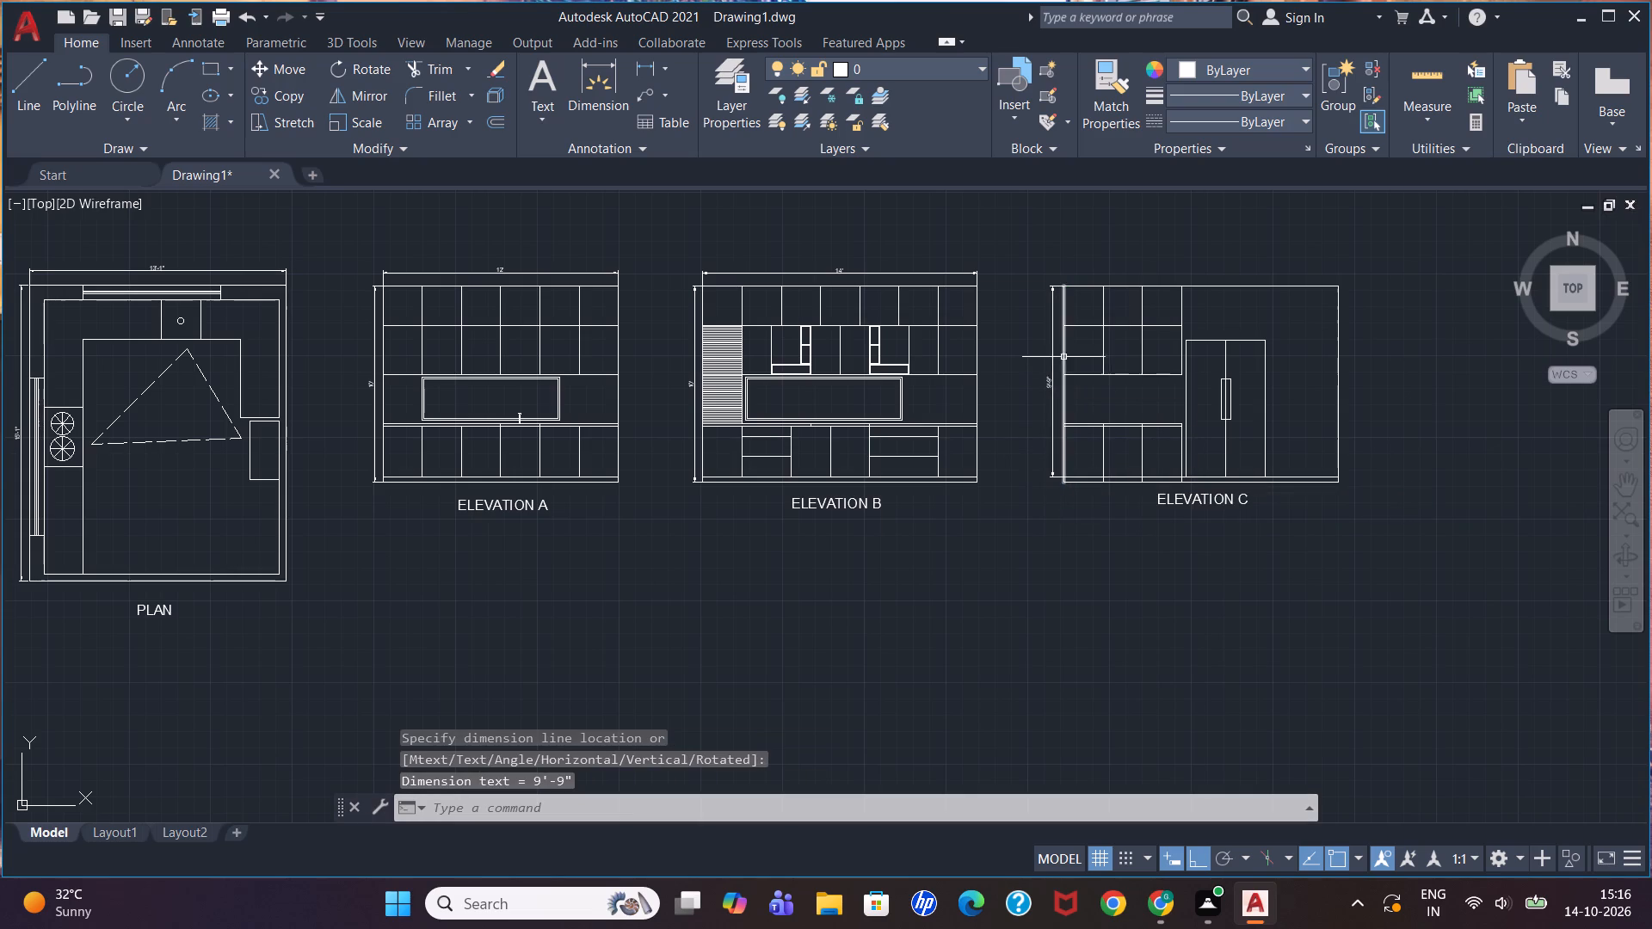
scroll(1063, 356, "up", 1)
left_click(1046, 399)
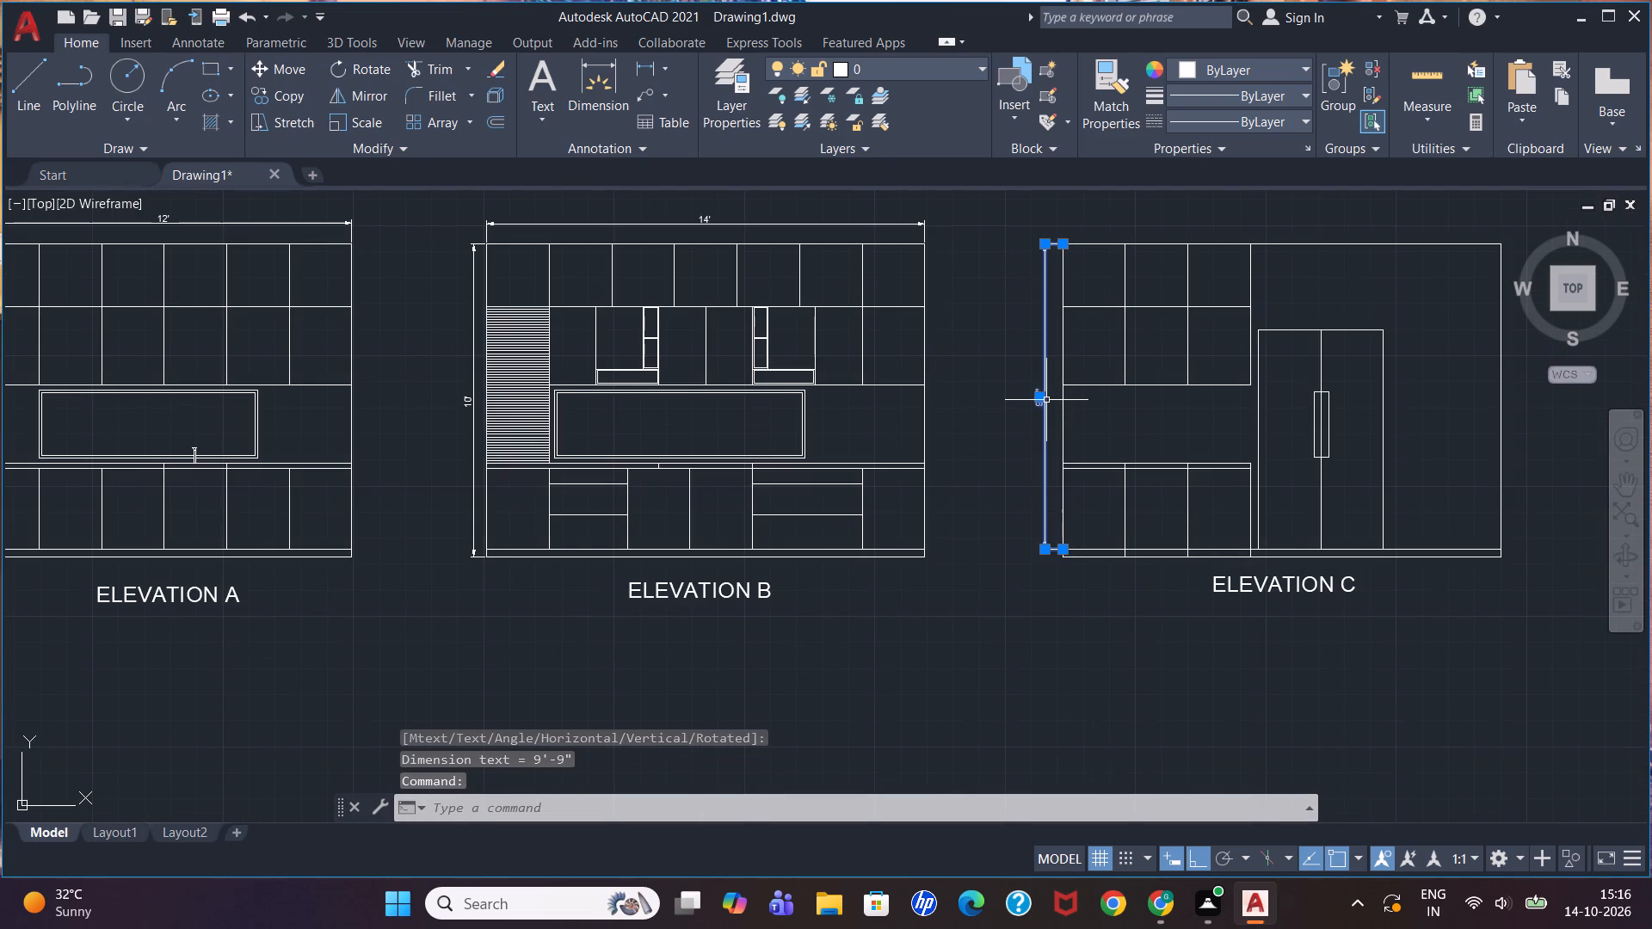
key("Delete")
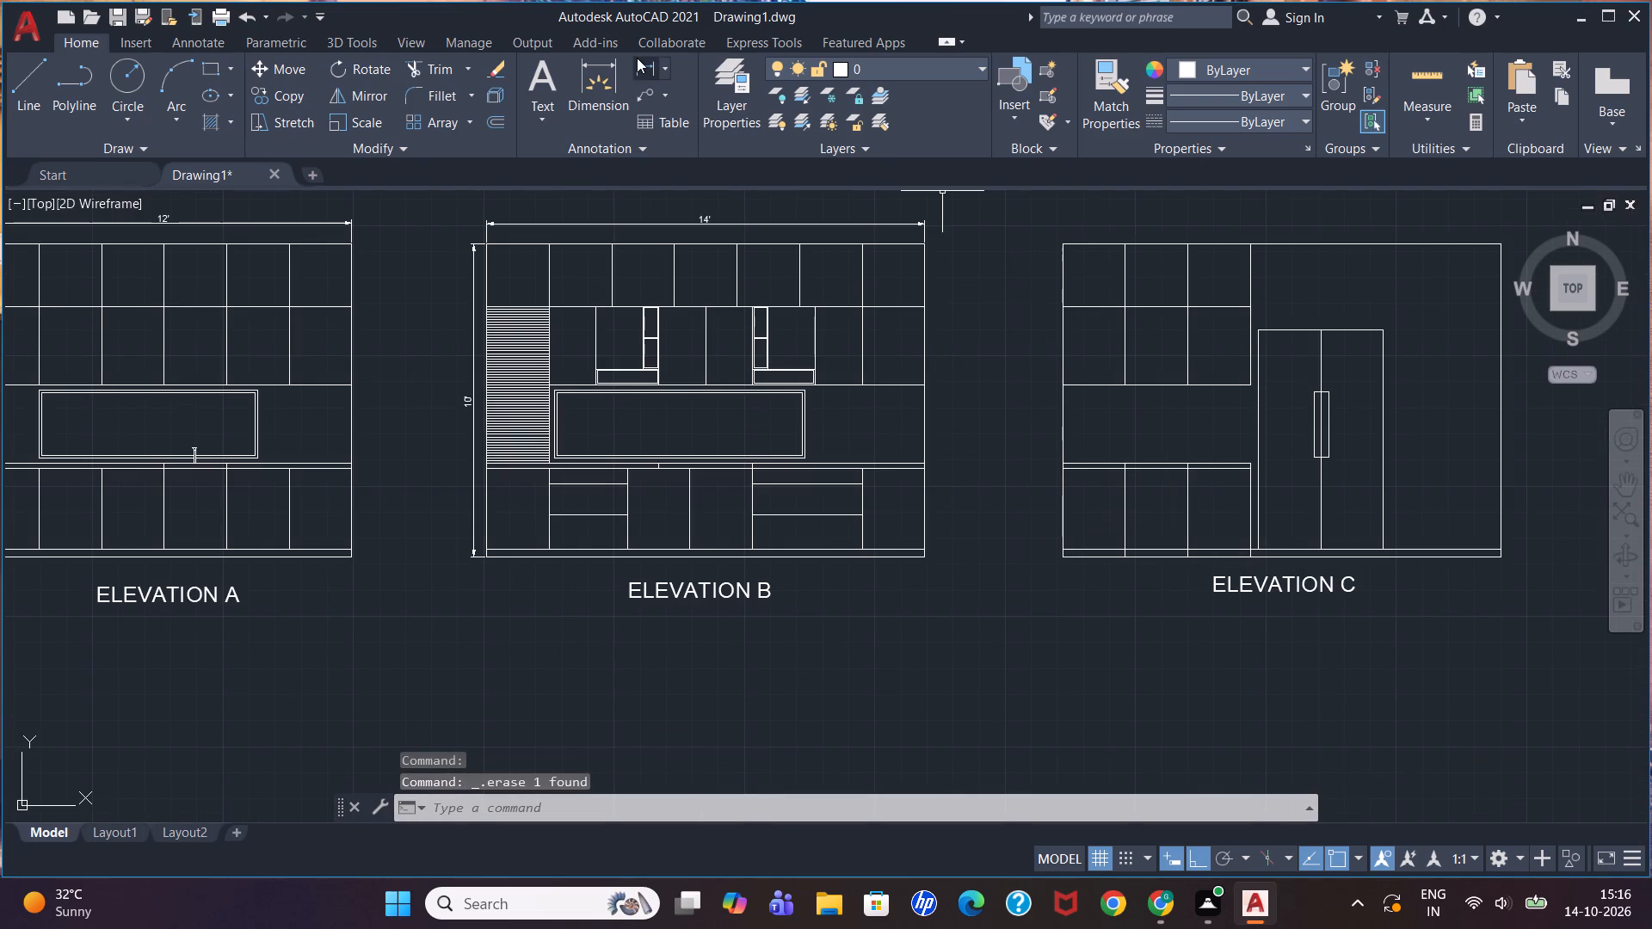
Add linear dimensions for Elevation C's full height down to the floor line and its overall width above the top edge.
left_click(636, 57)
left_click(640, 68)
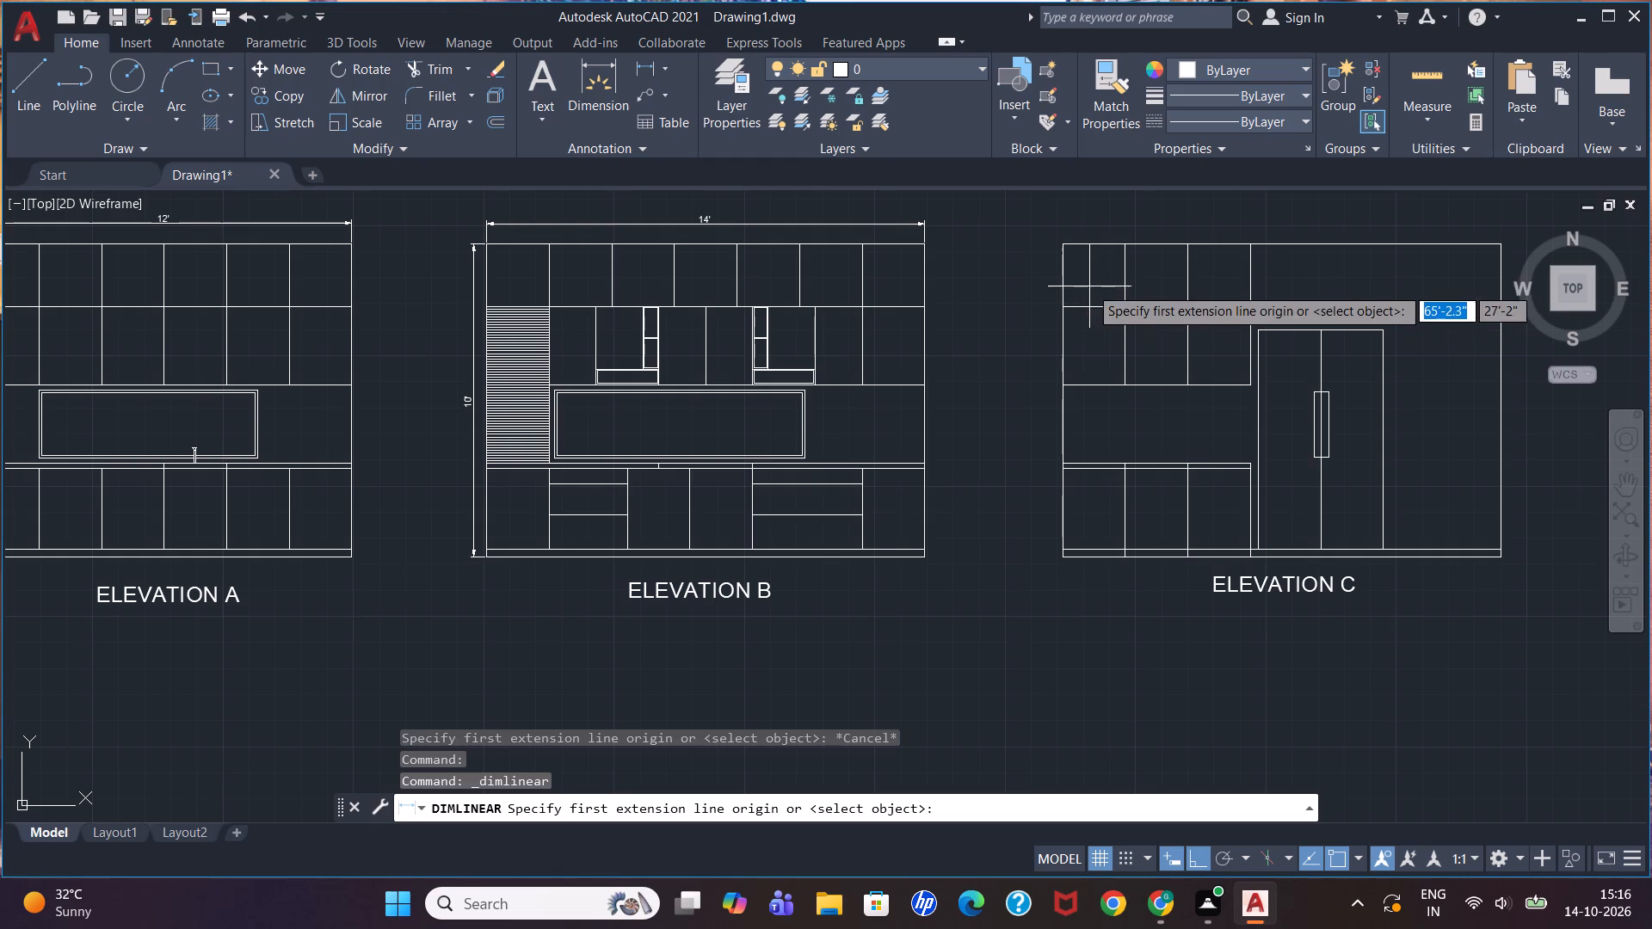
left_click(1063, 250)
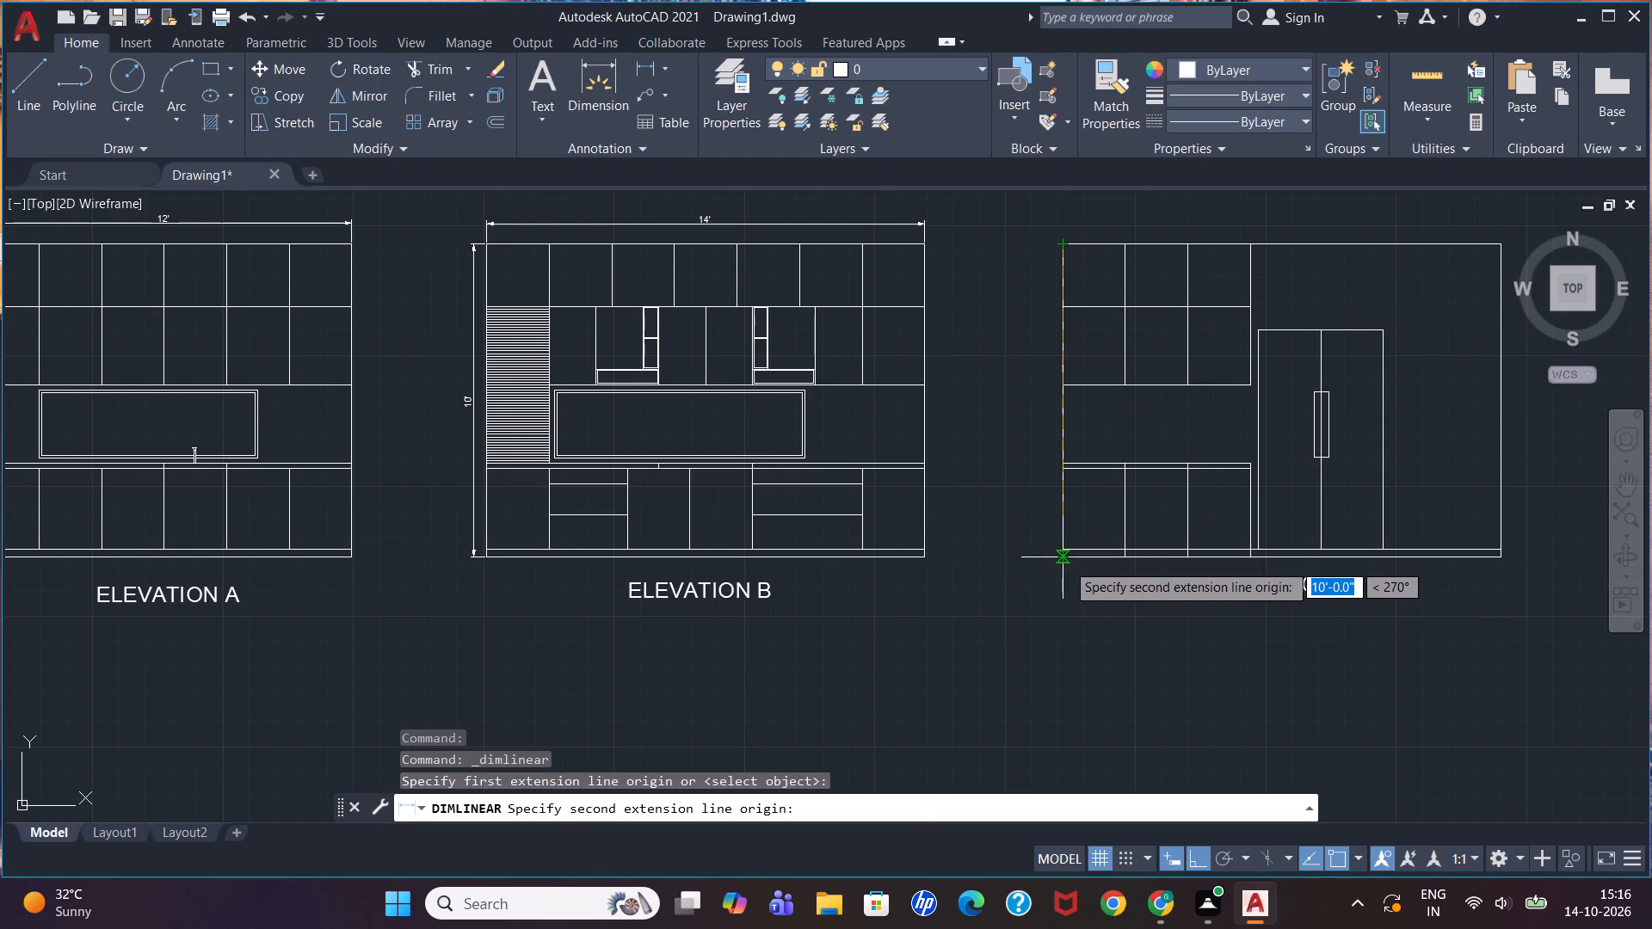
left_click(1066, 561)
left_click(1049, 567)
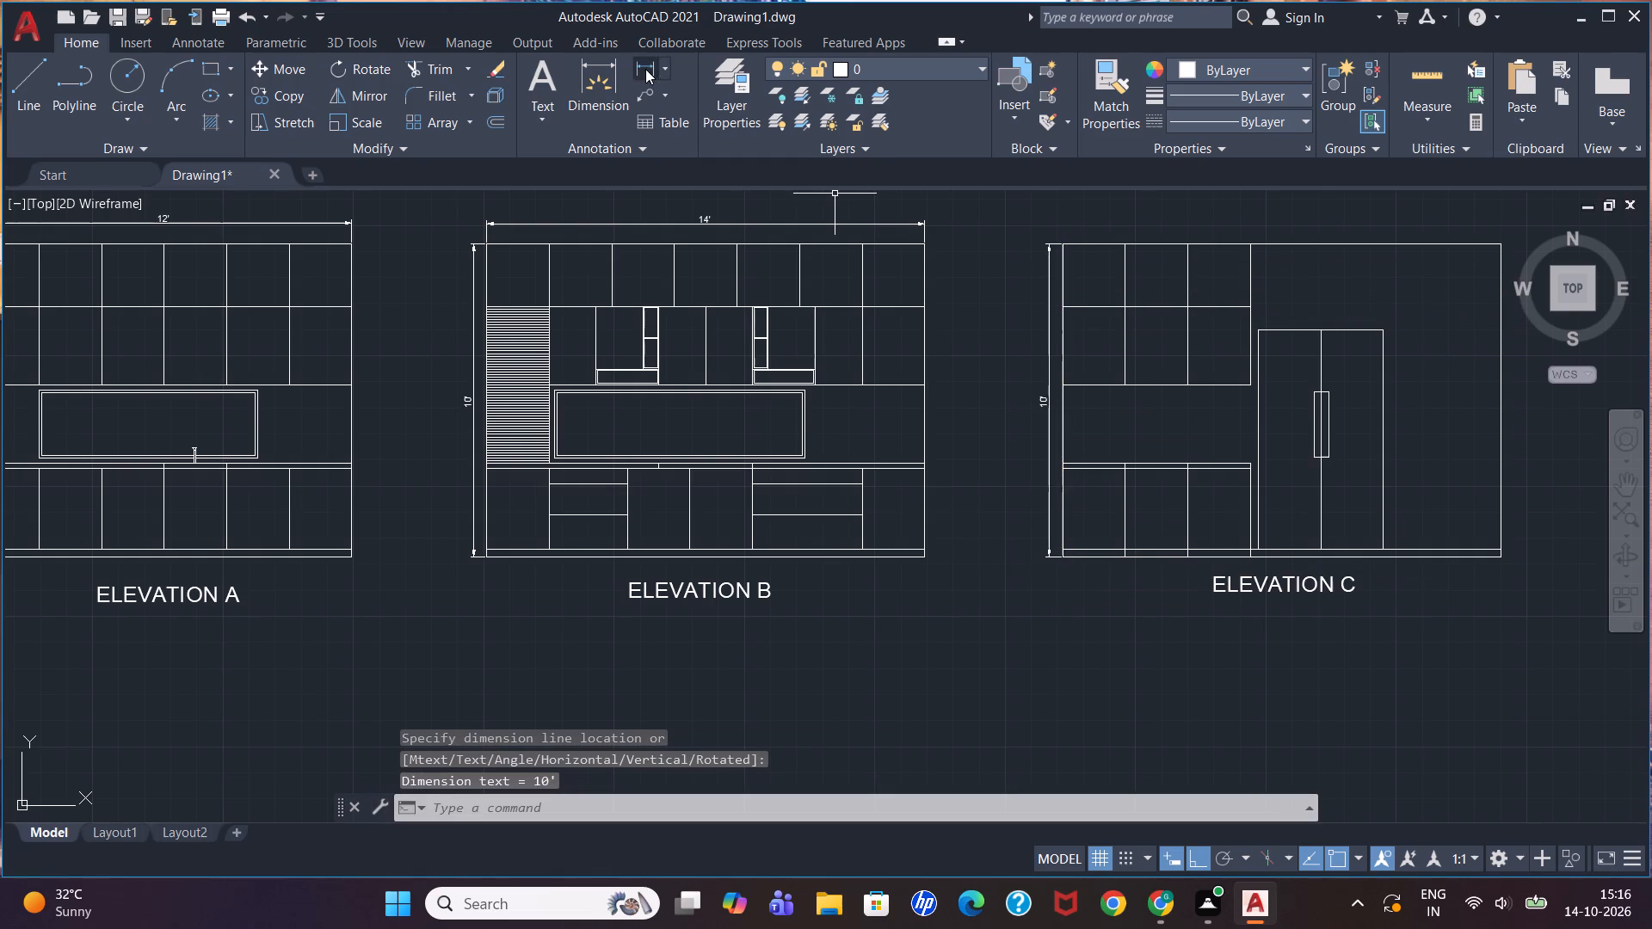
left_click(645, 69)
left_click(1067, 243)
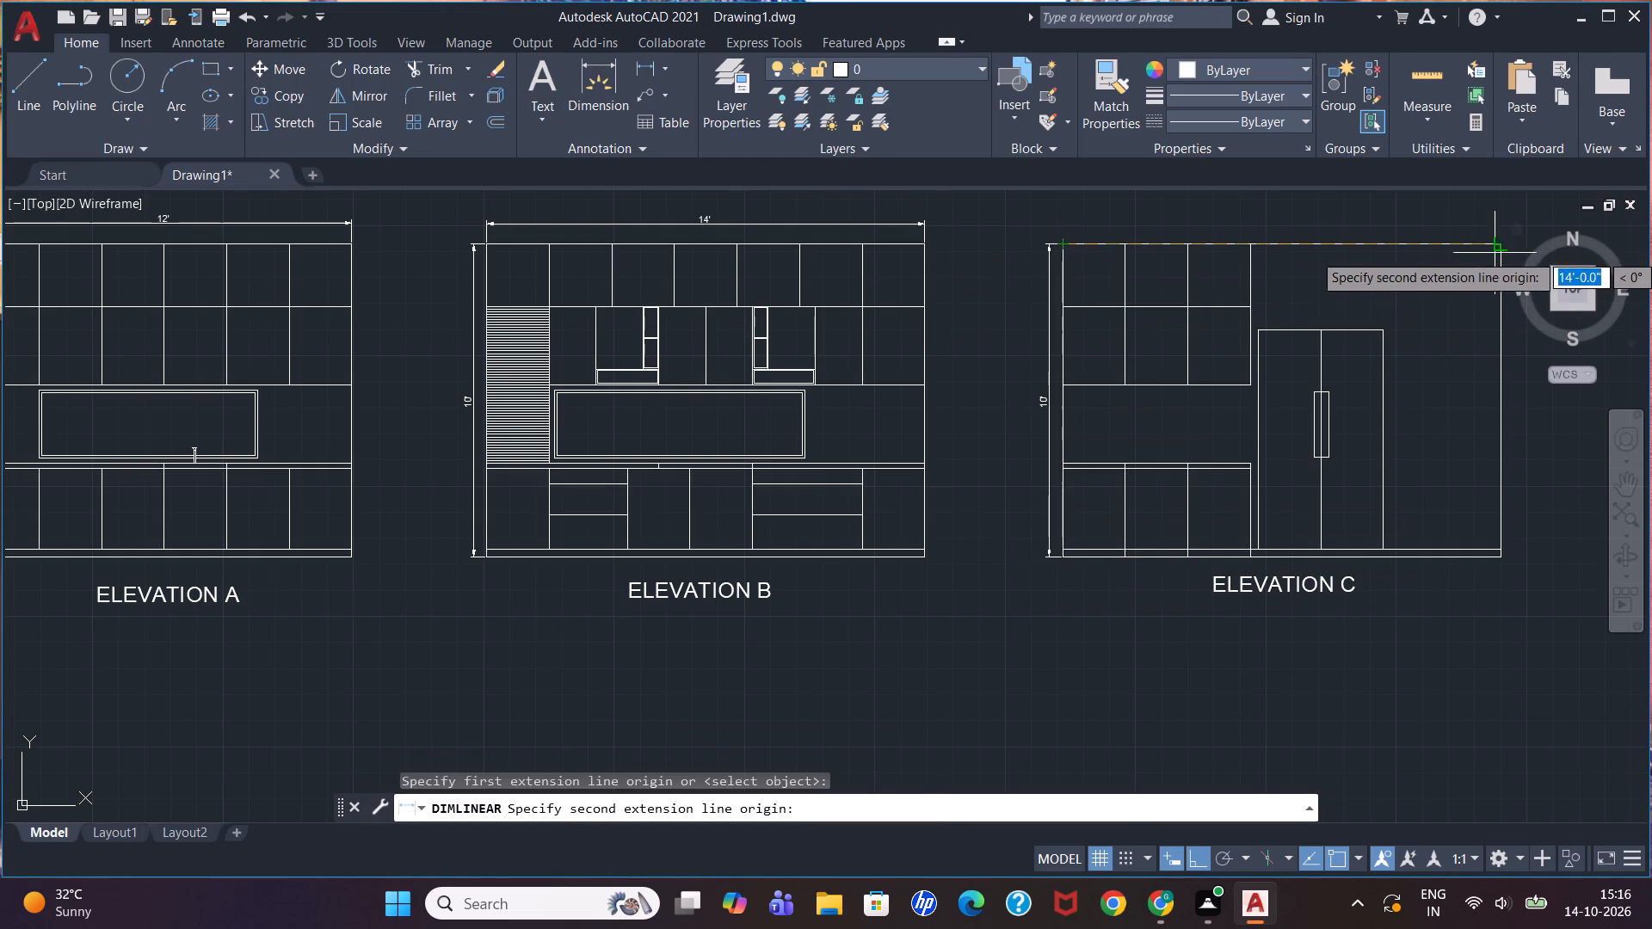
left_click(1497, 242)
left_click(1496, 219)
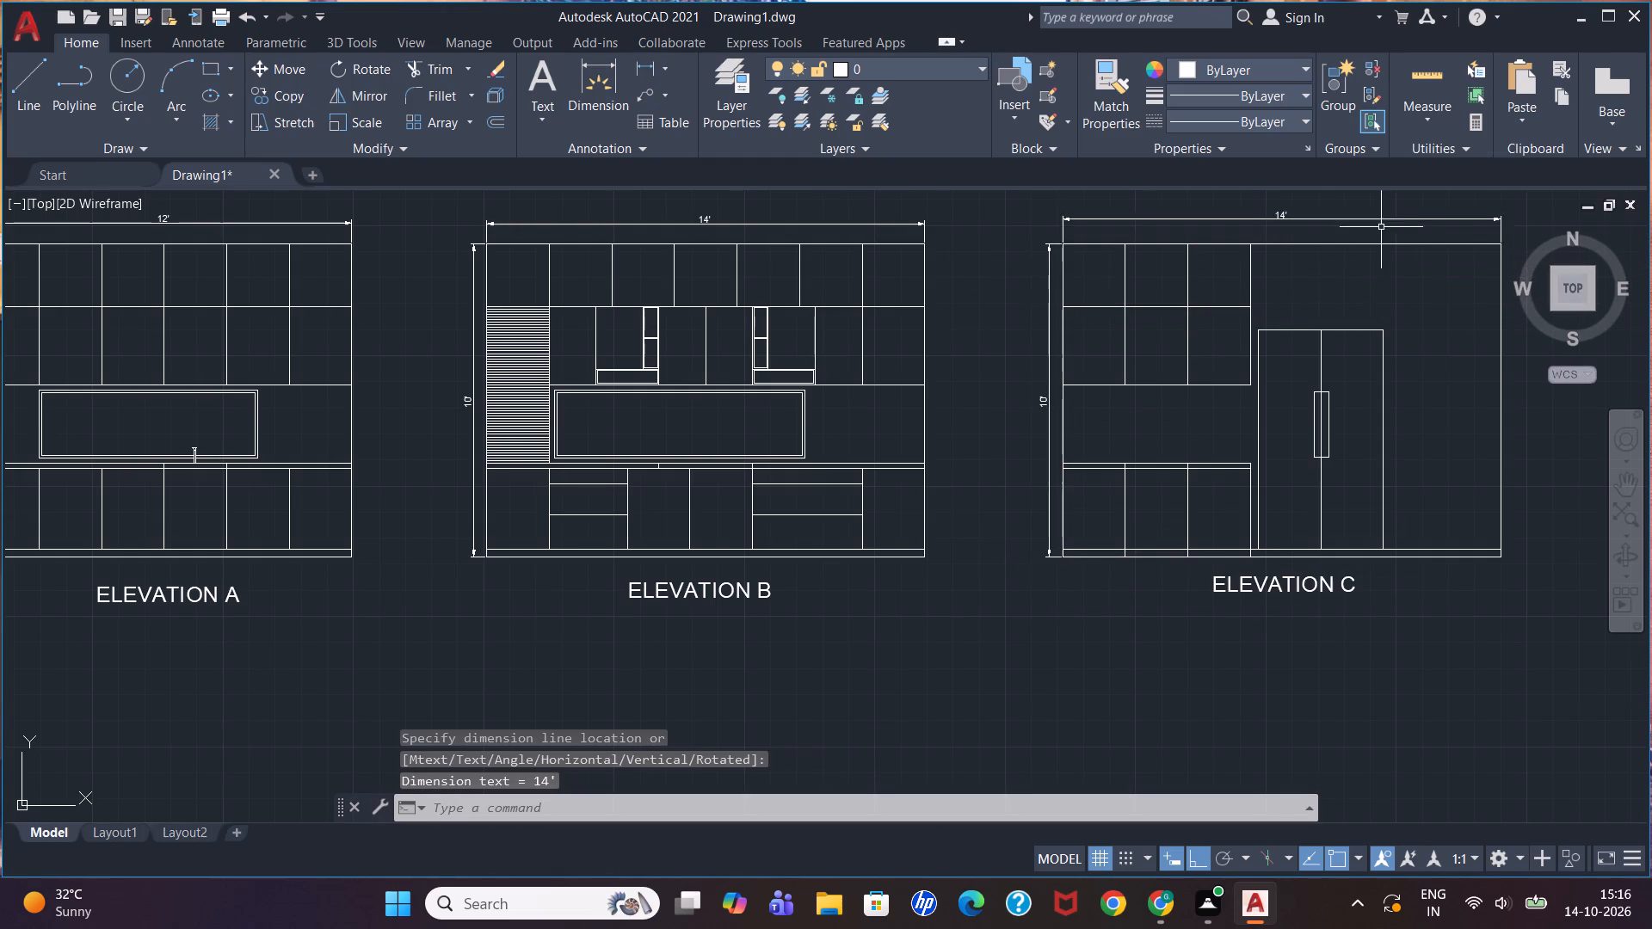
Add linear dimensions for the double door in Elevation C: its height along its right edge and its width above its top edge.
left_click(653, 61)
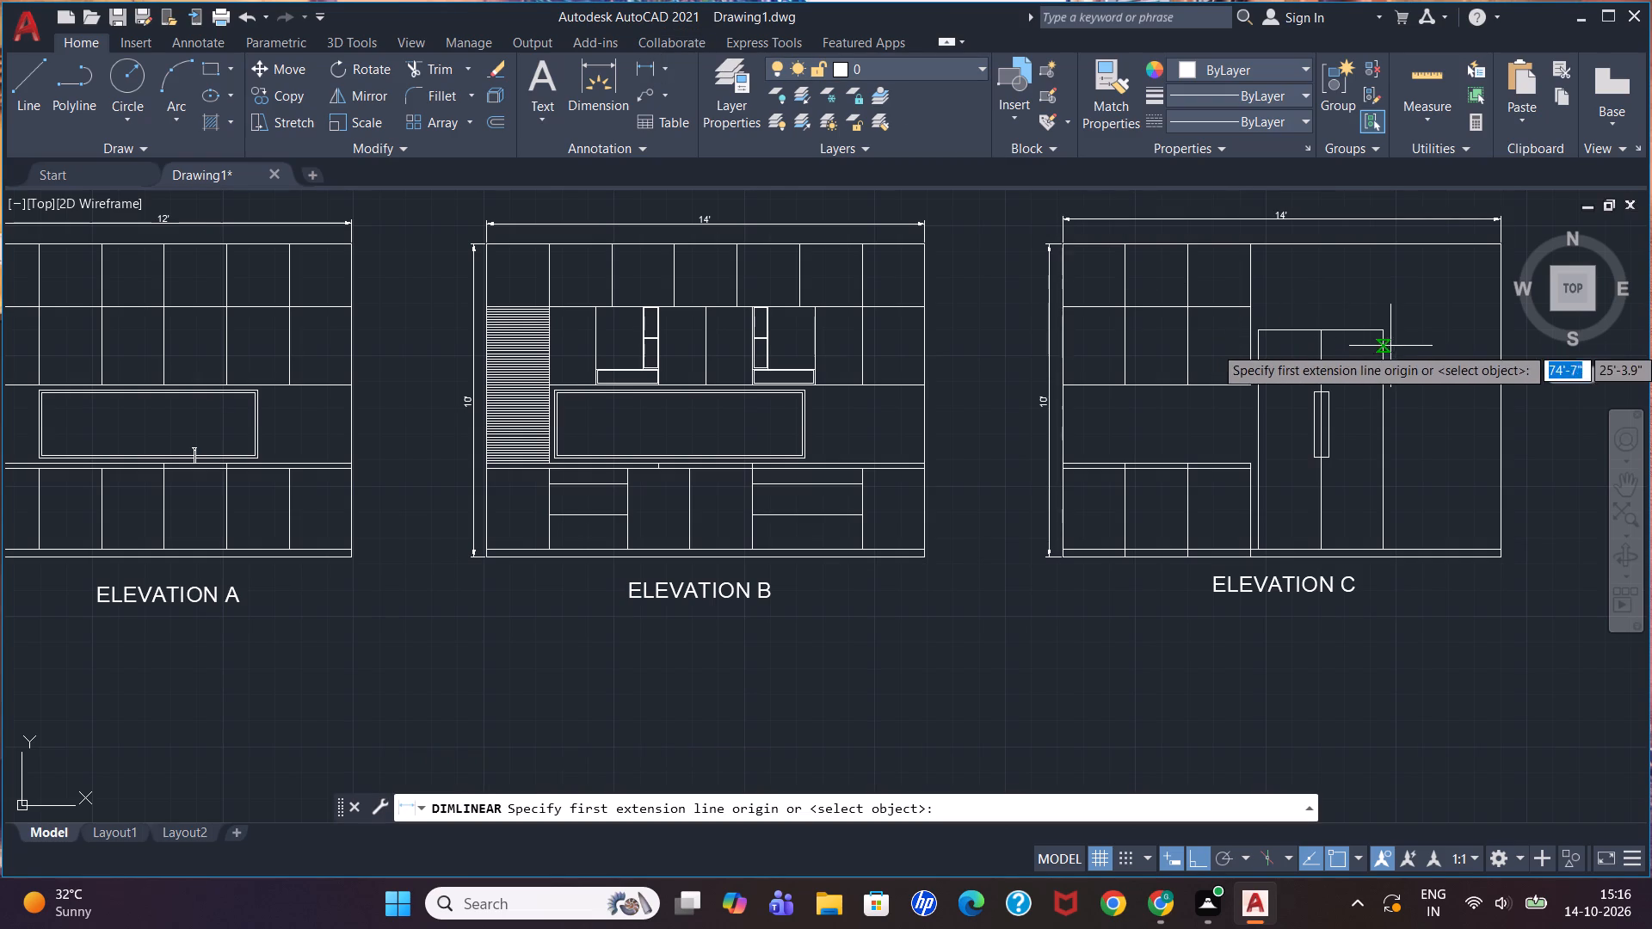
left_click(1388, 335)
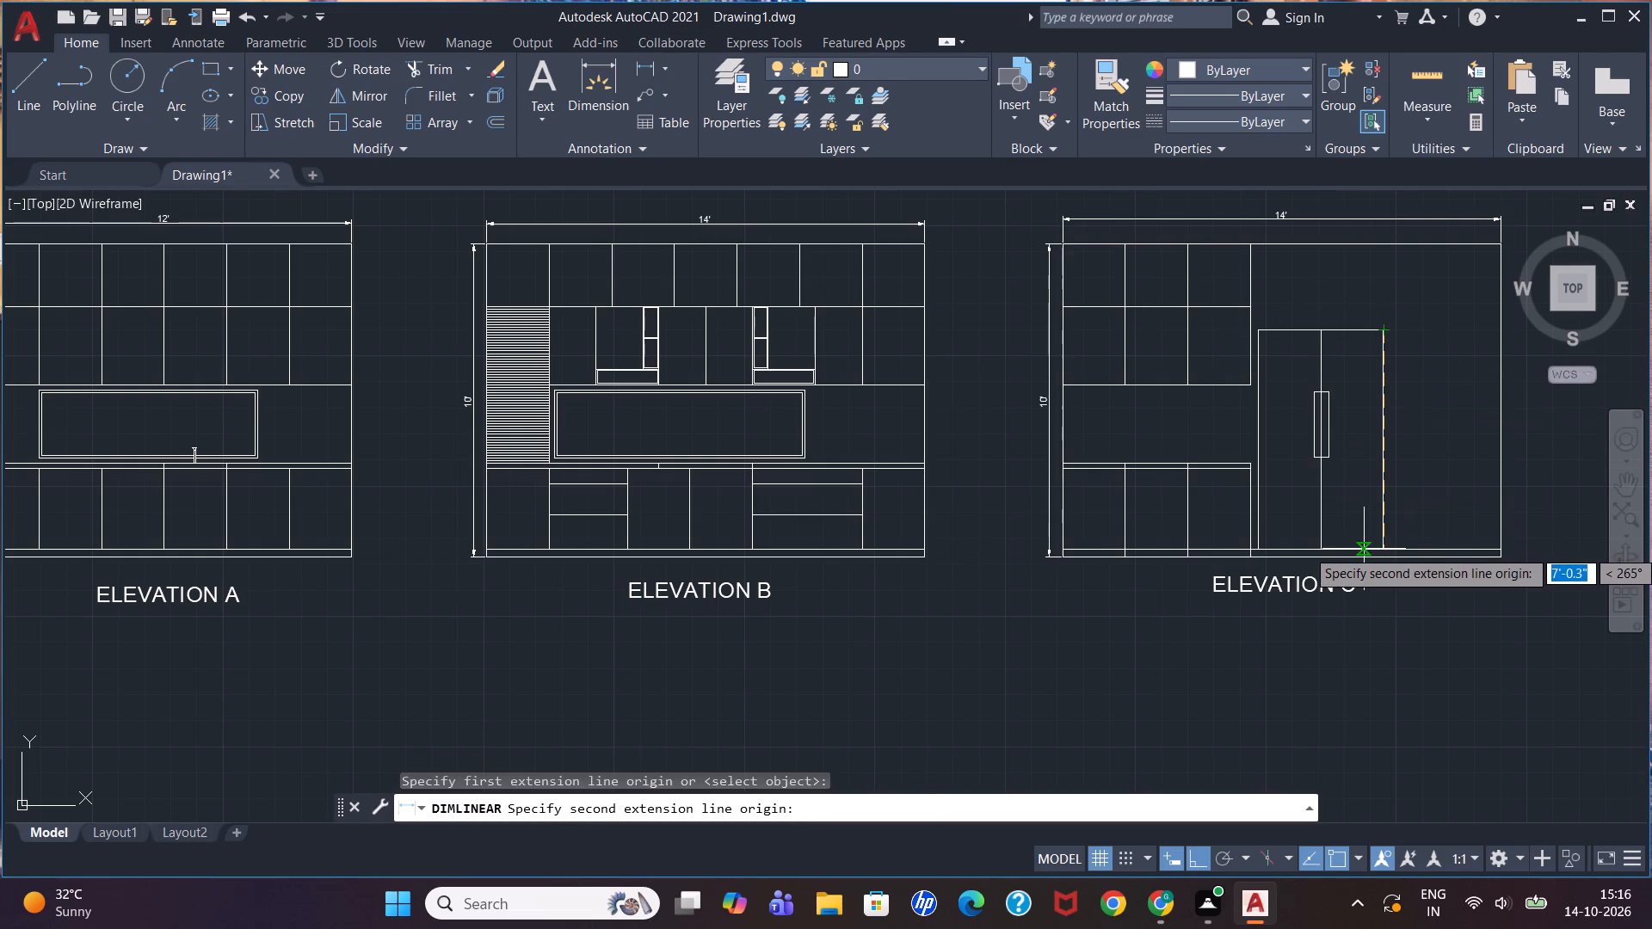
left_click(1383, 544)
left_click(1401, 534)
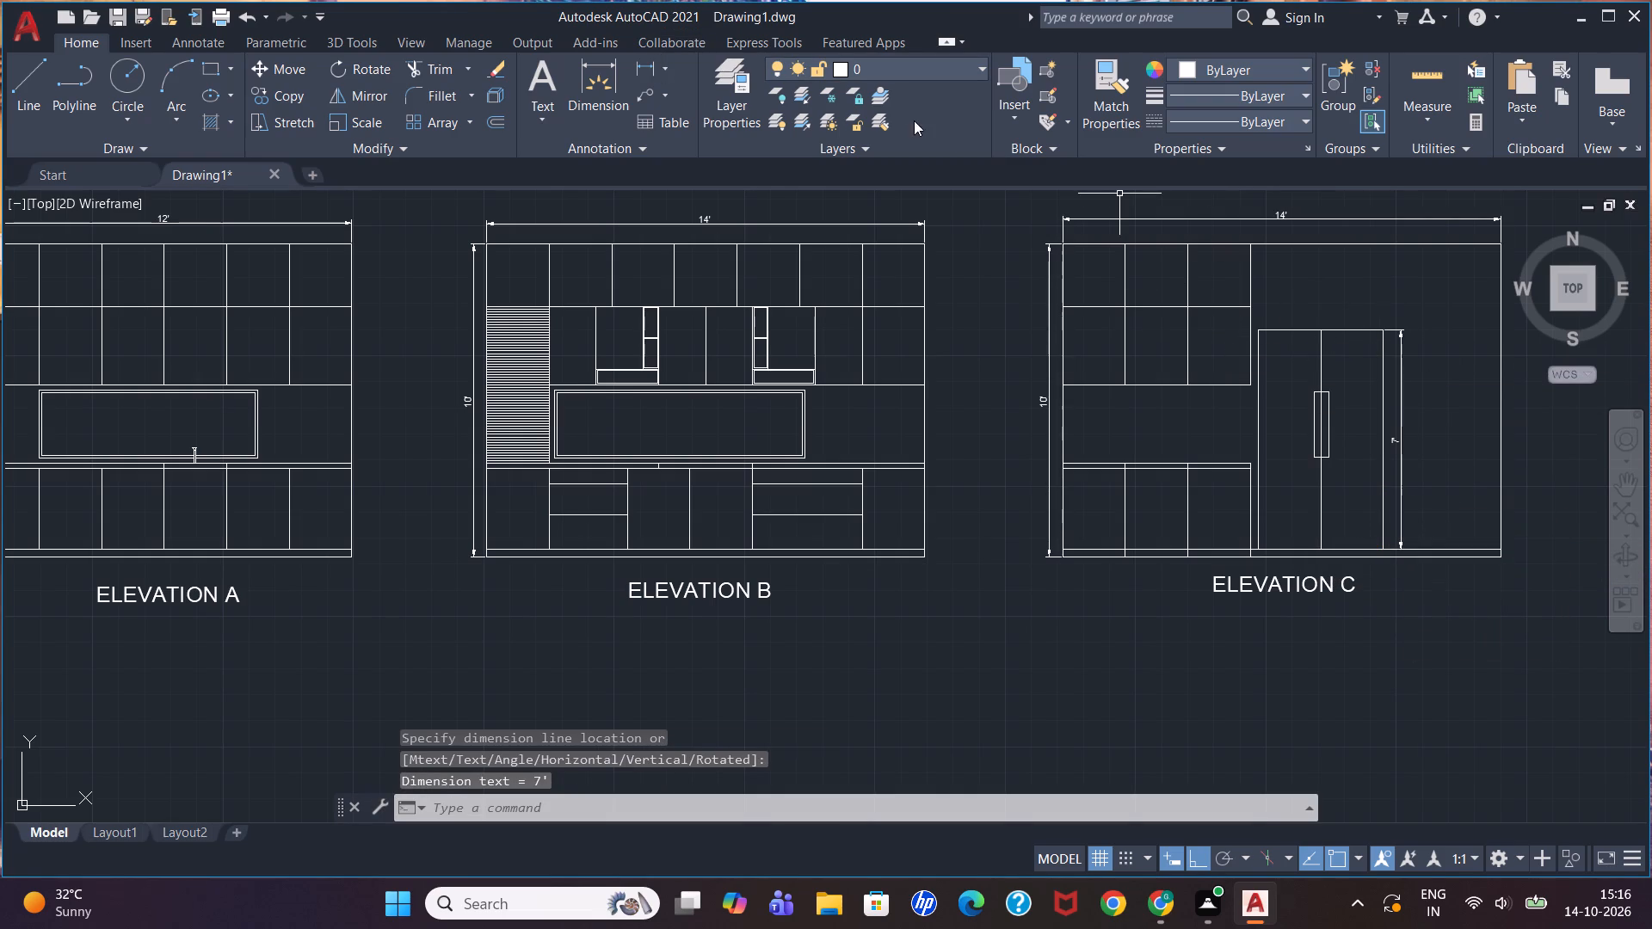
left_click(639, 71)
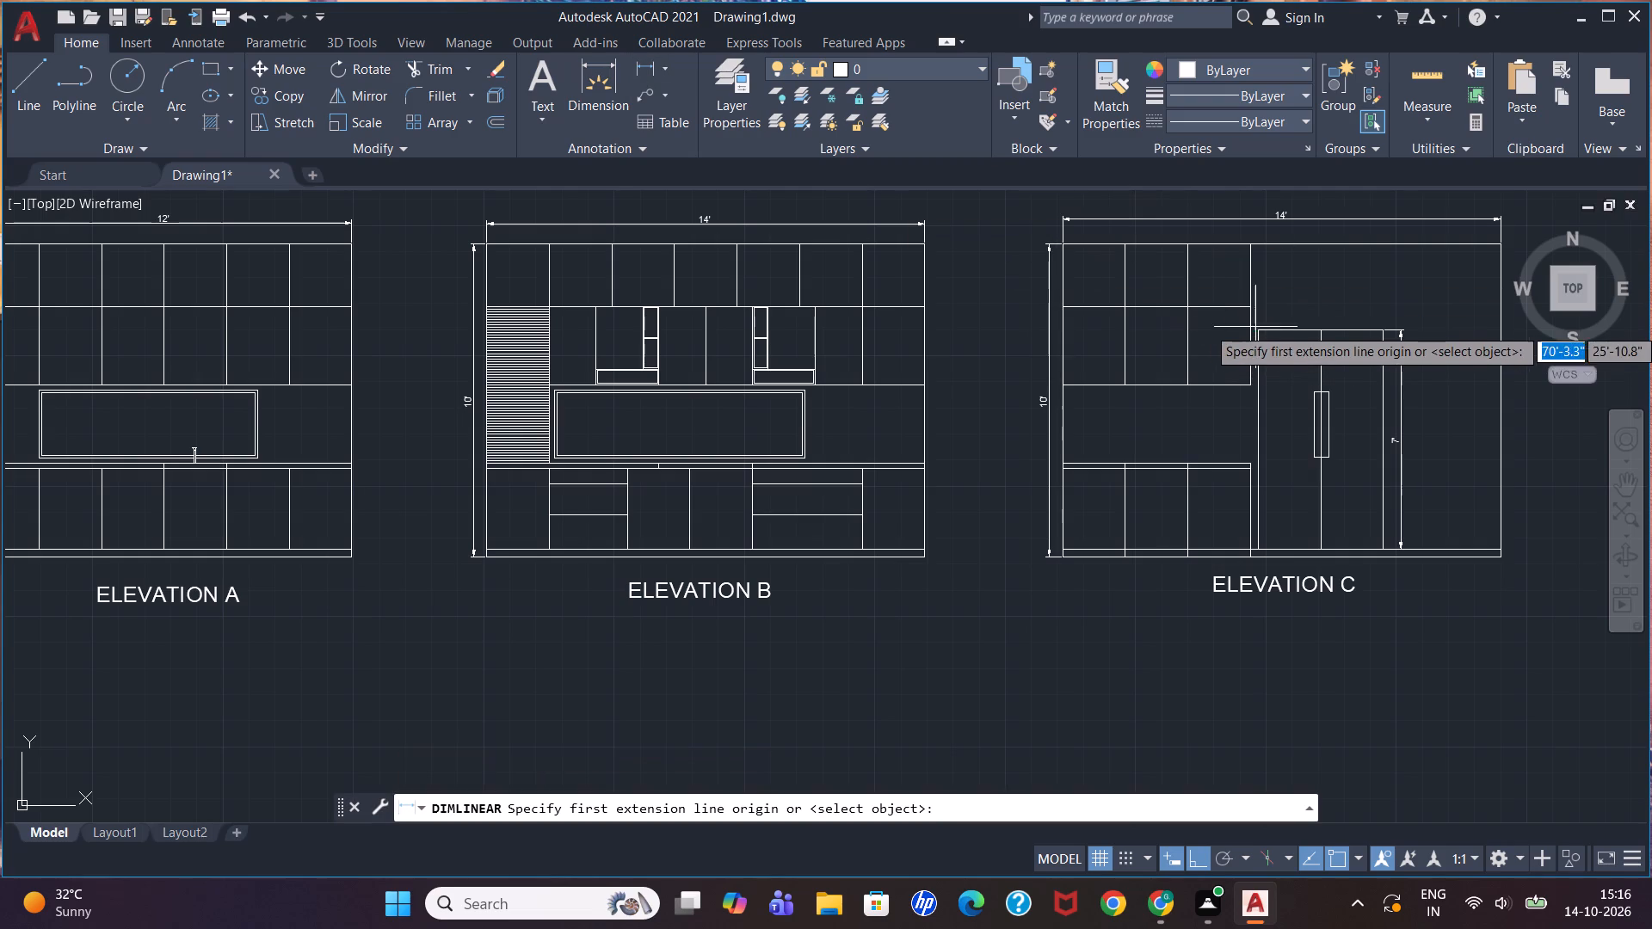
scroll(1262, 323, "up", 1)
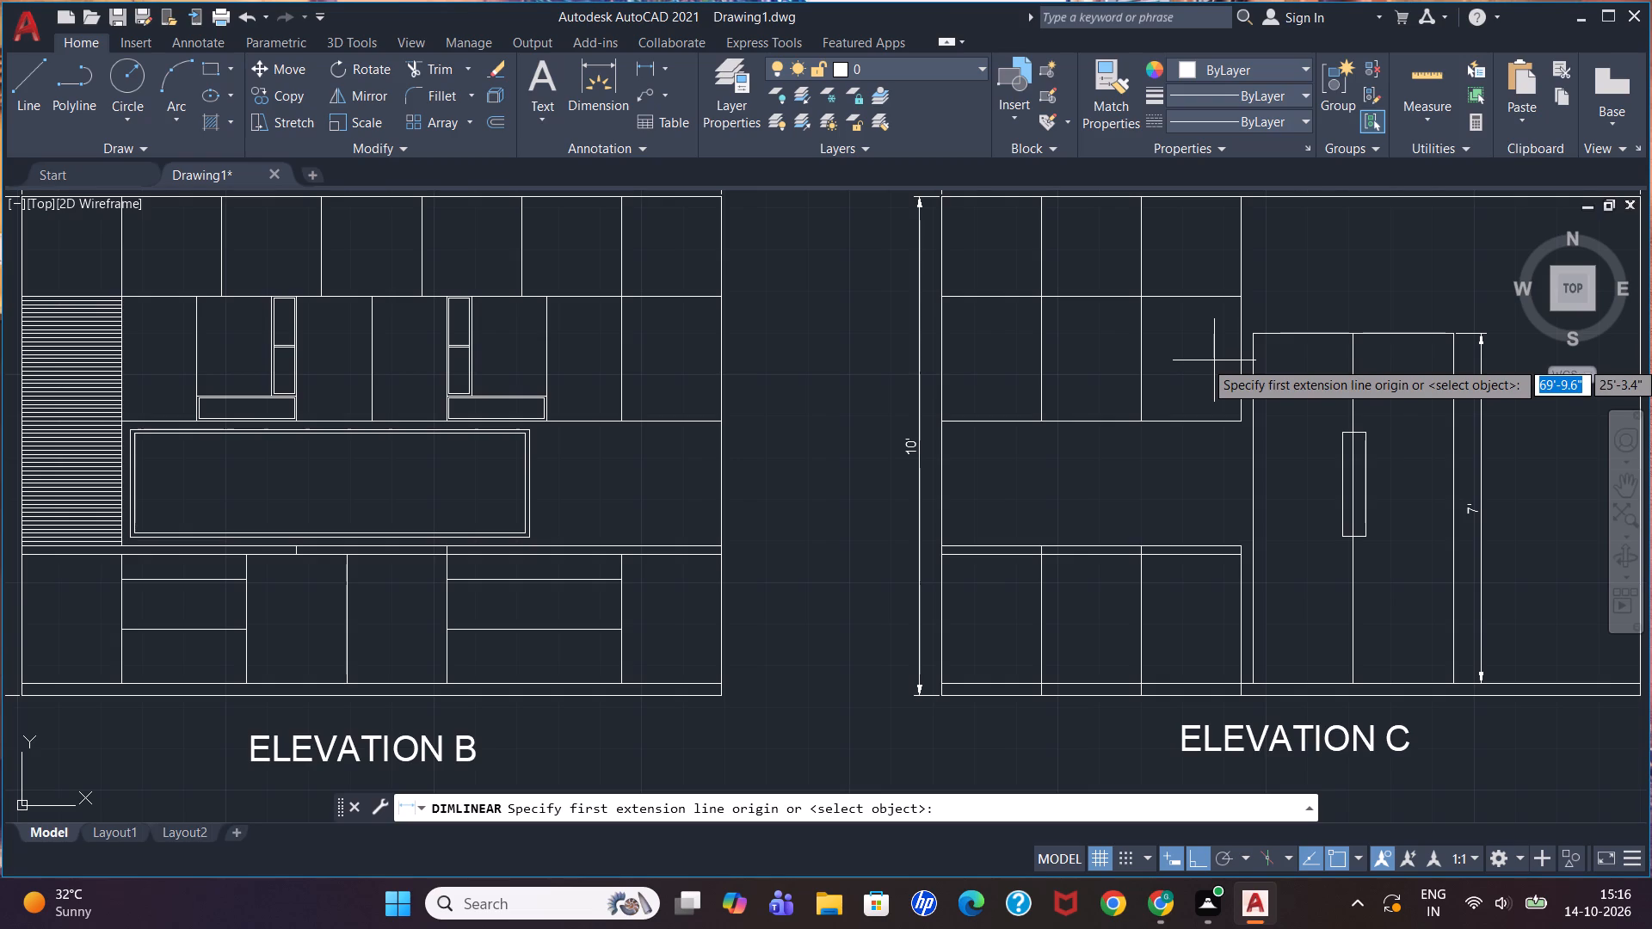
left_click(1261, 335)
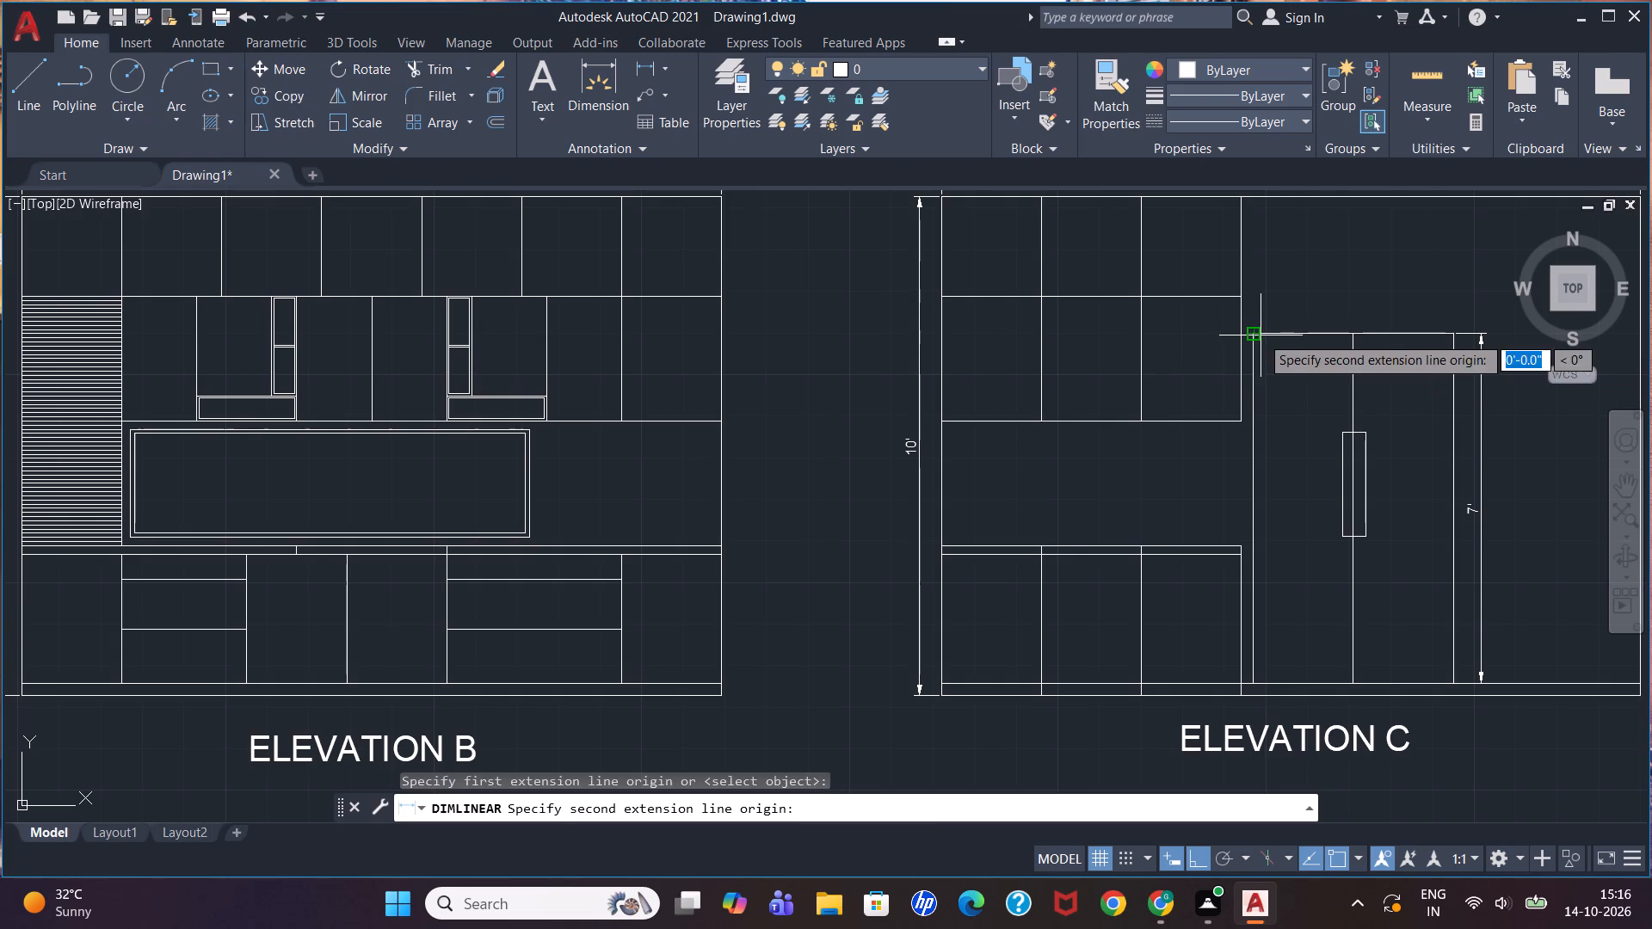
left_click(1457, 336)
left_click(1458, 317)
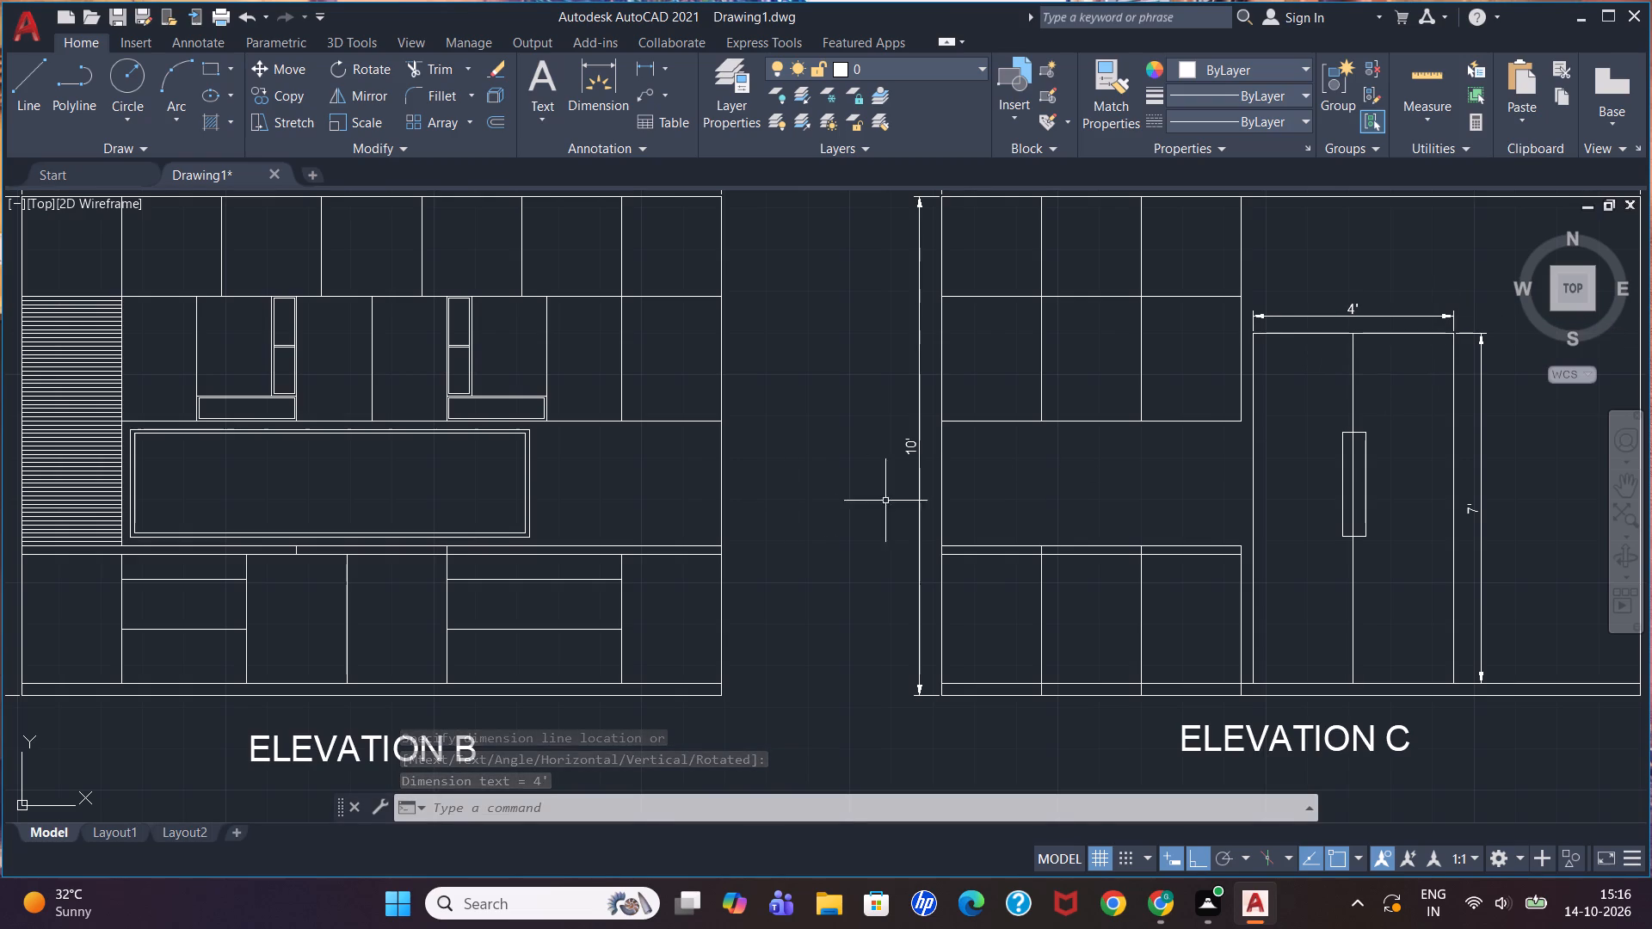
Add vertical dimensions along Elevation A's right edge, from countertop to floor line and from the upper cabinets' underside to the countertop.
scroll(1308, 412, "down", 2)
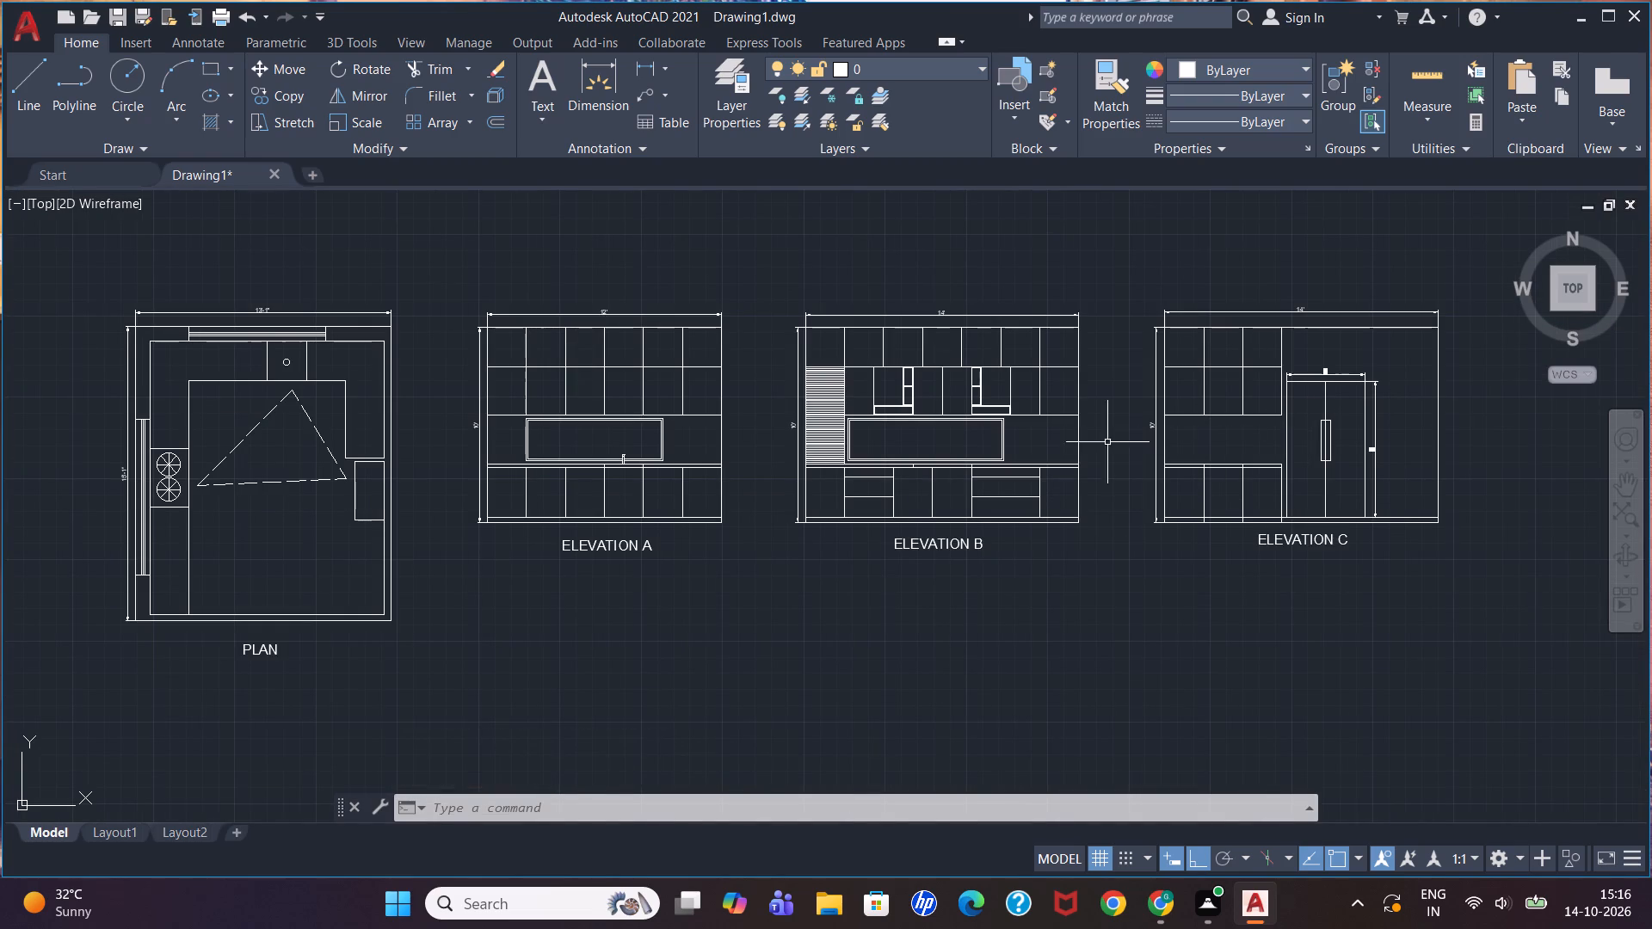
scroll(676, 494, "up", 2)
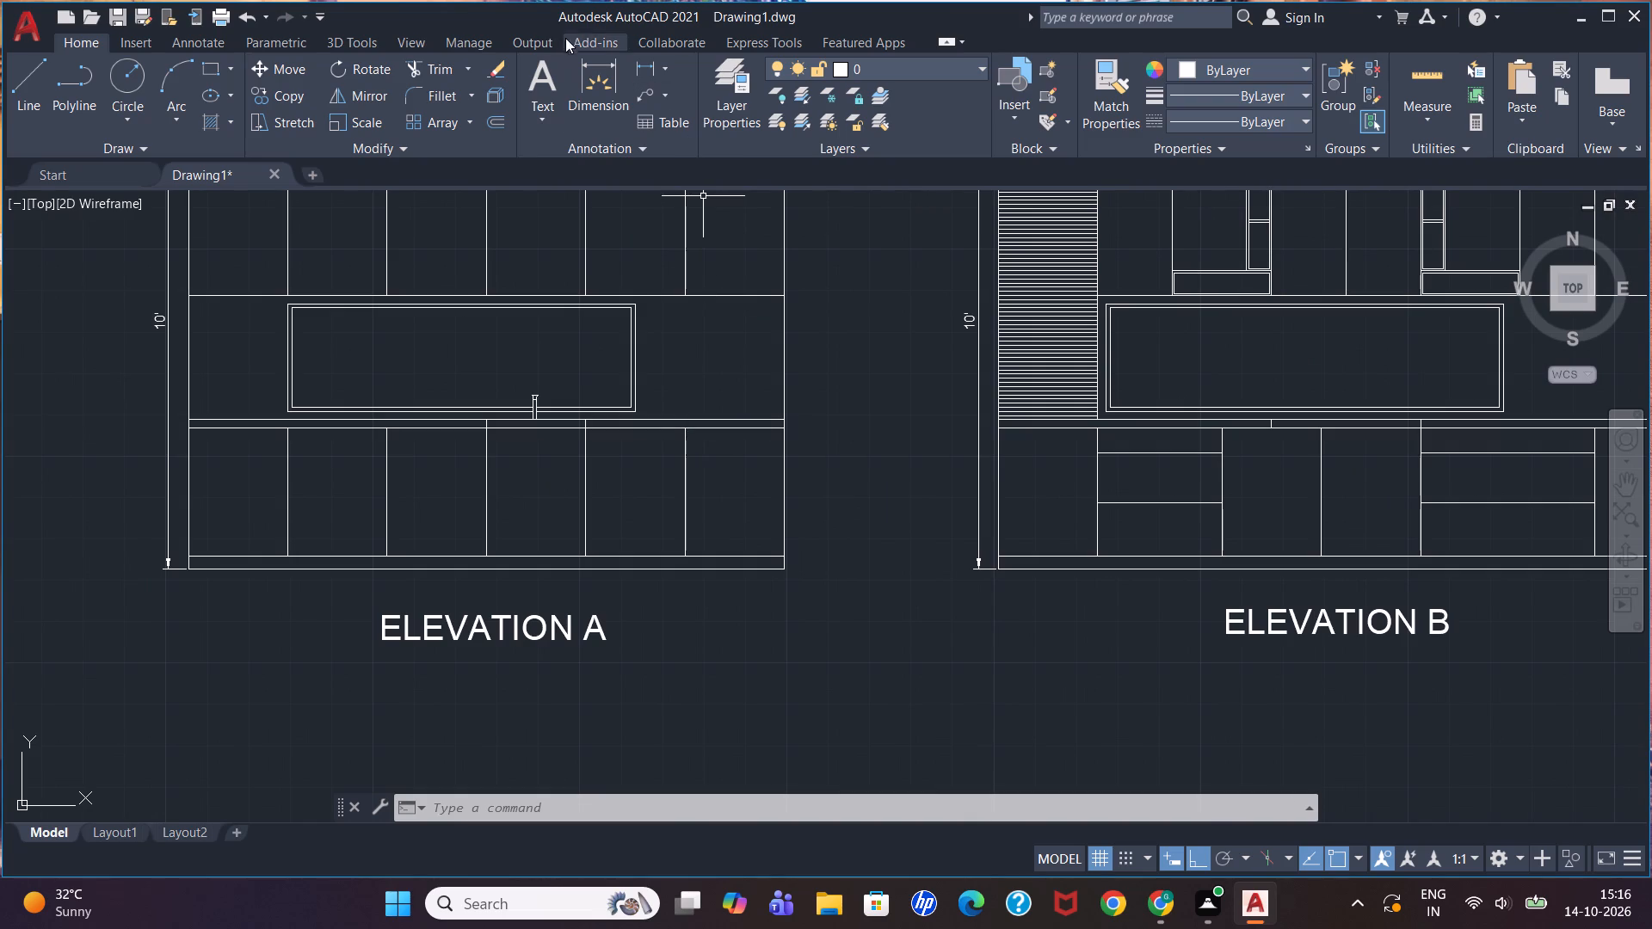
left_click(644, 64)
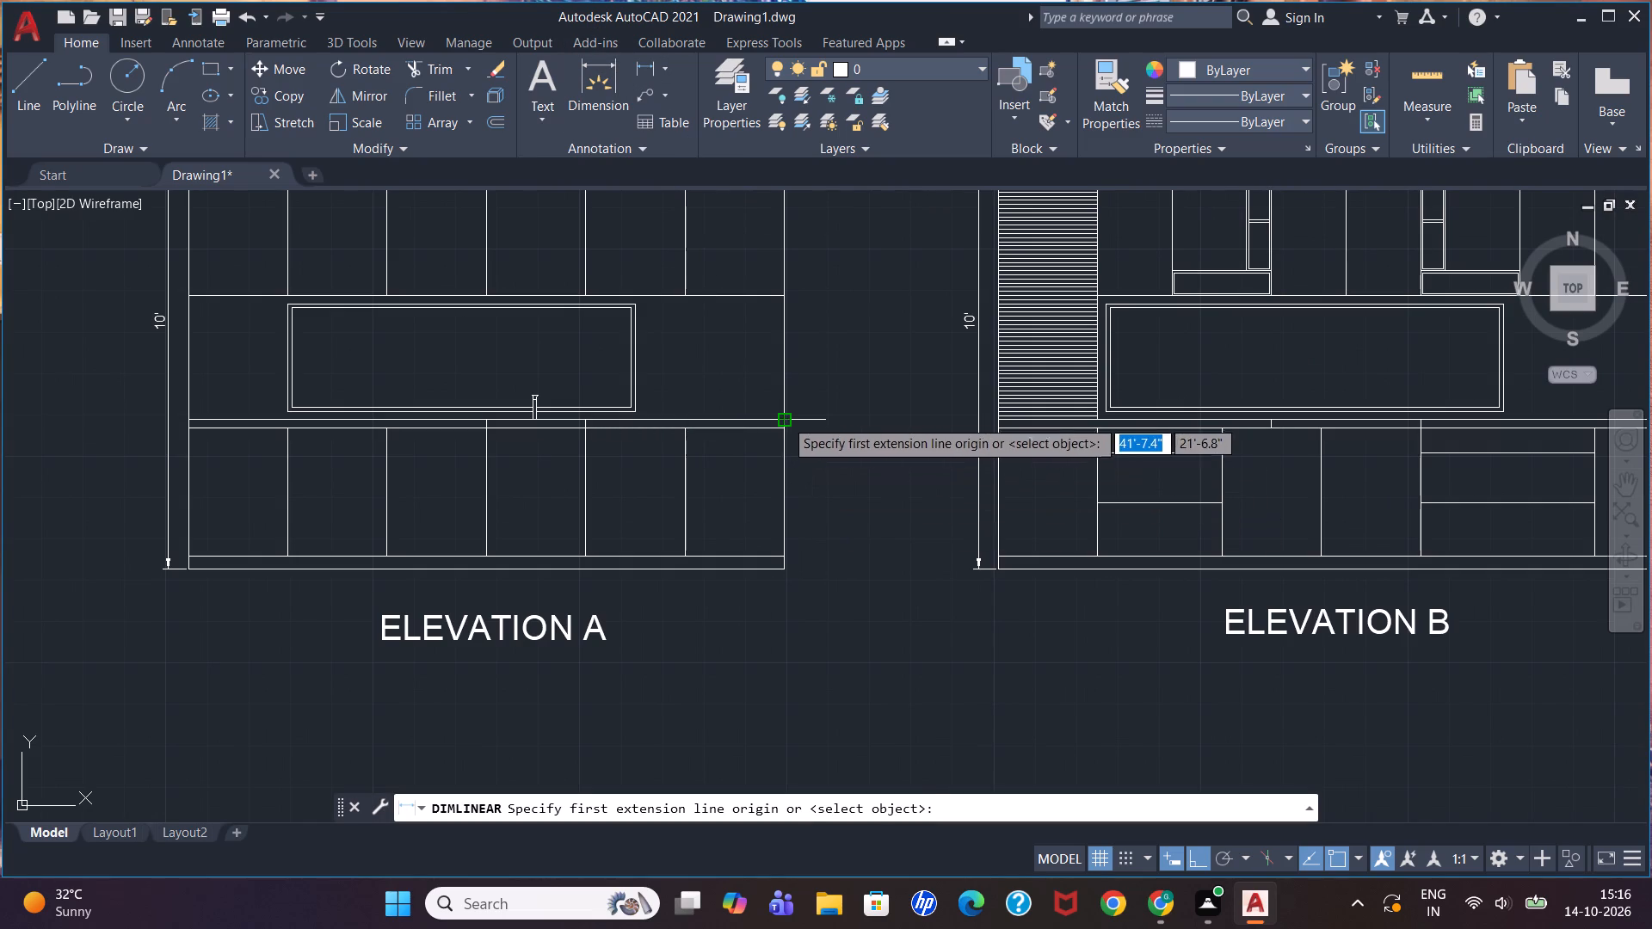
left_click(782, 421)
left_click(790, 571)
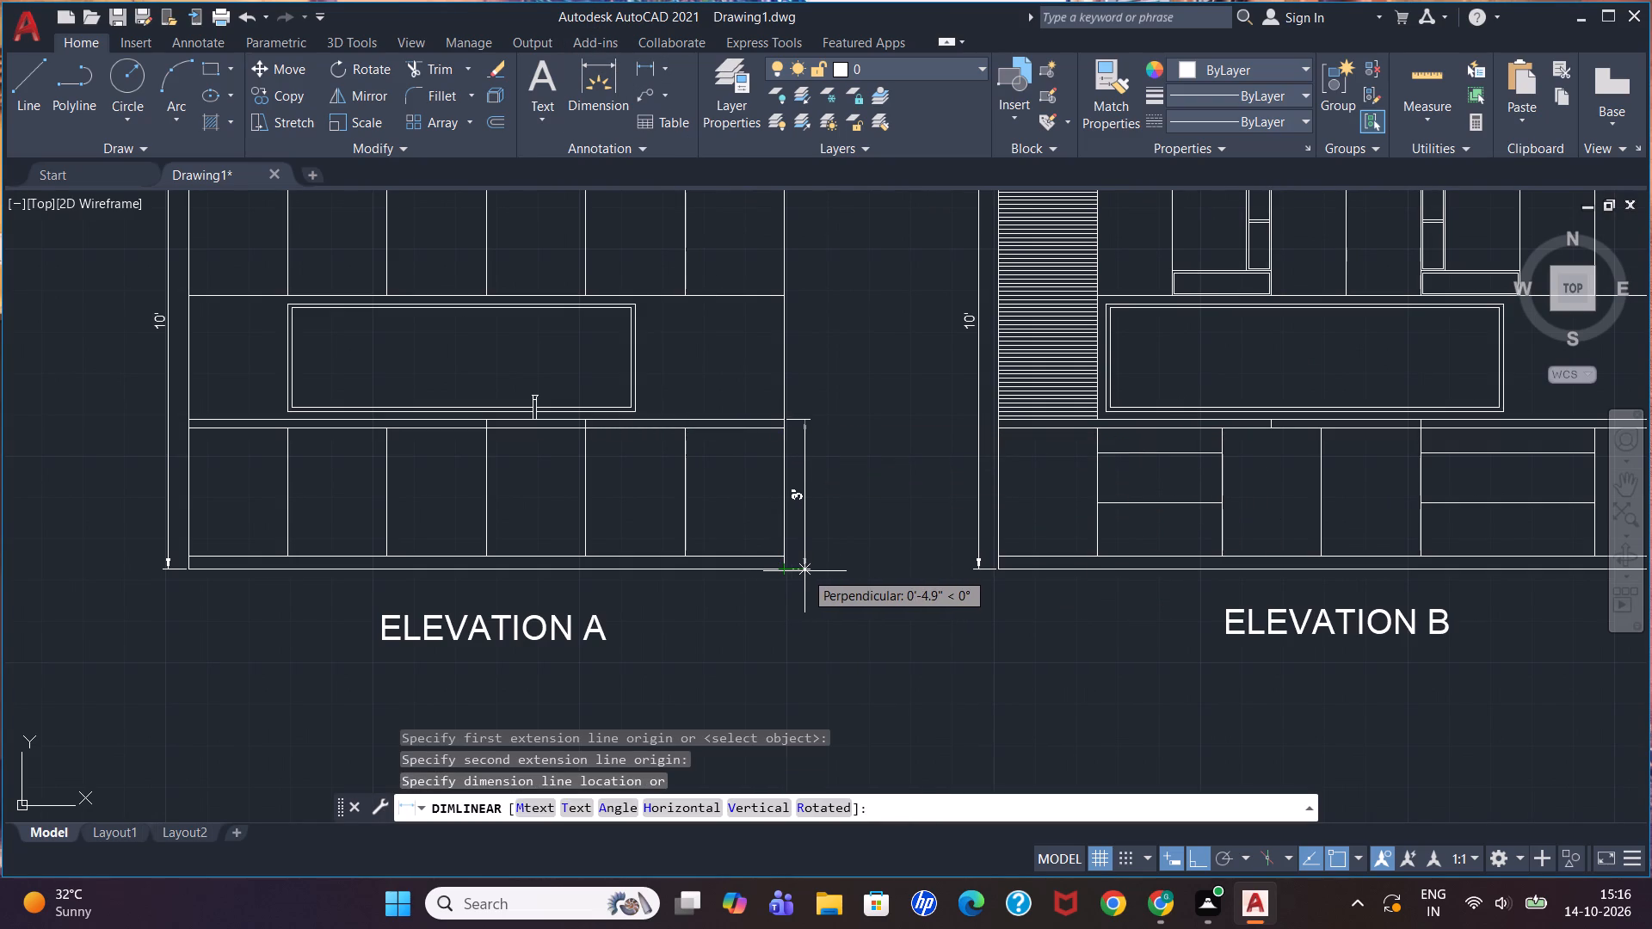
left_click(804, 571)
scroll(802, 274, "up", 1)
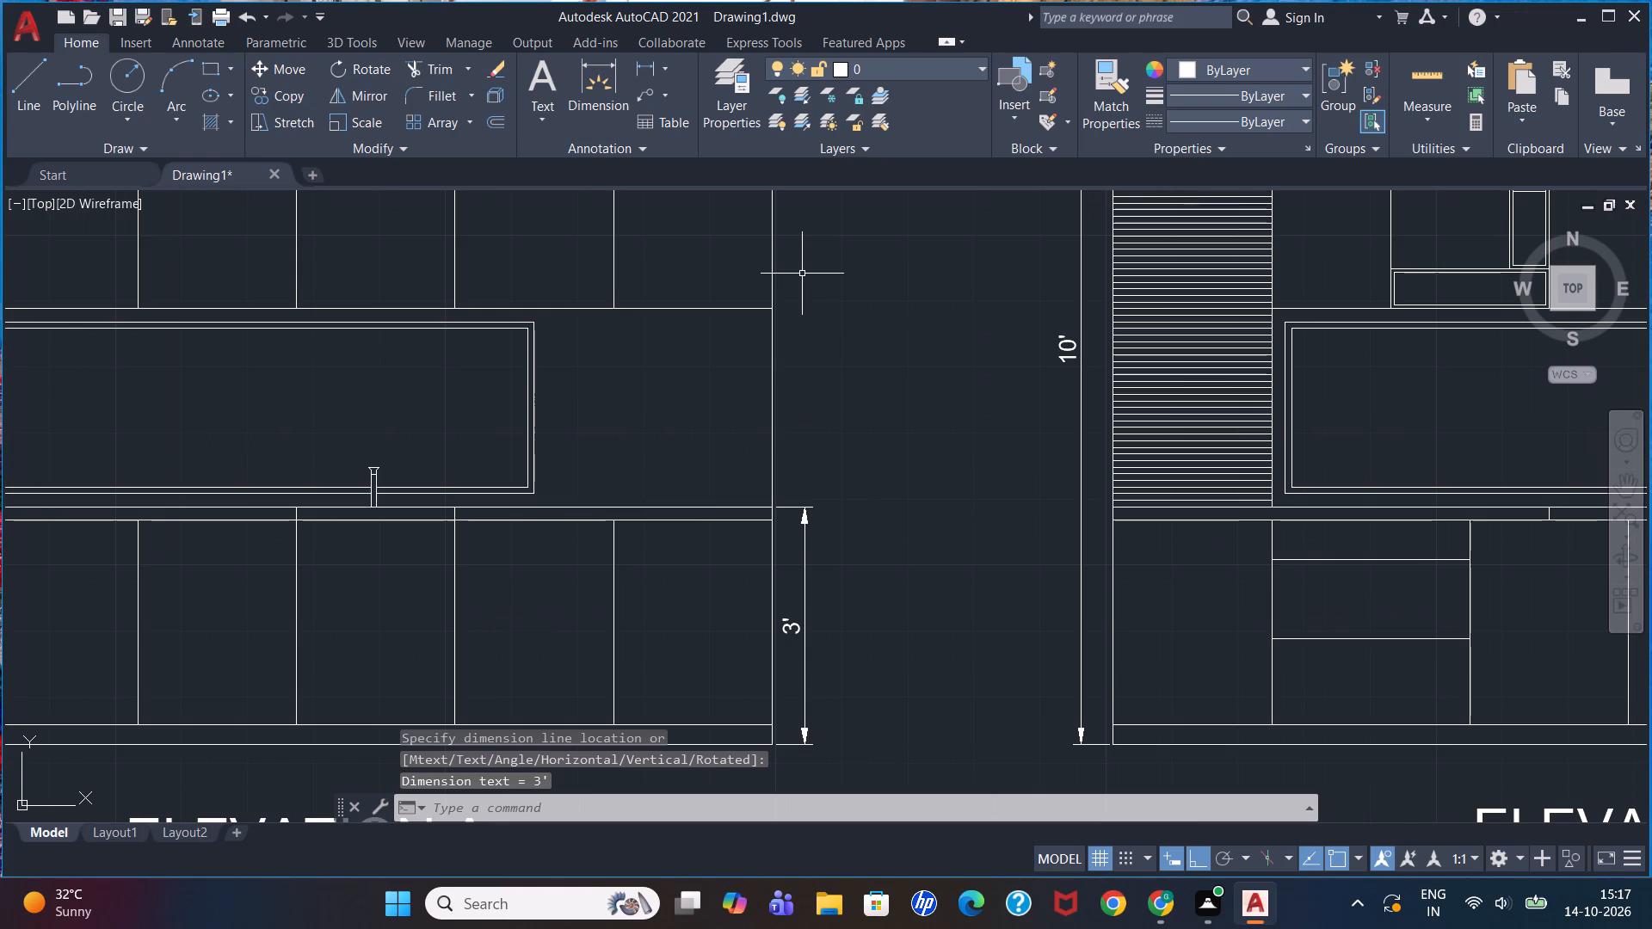
left_click(642, 58)
scroll(770, 520, "up", 1)
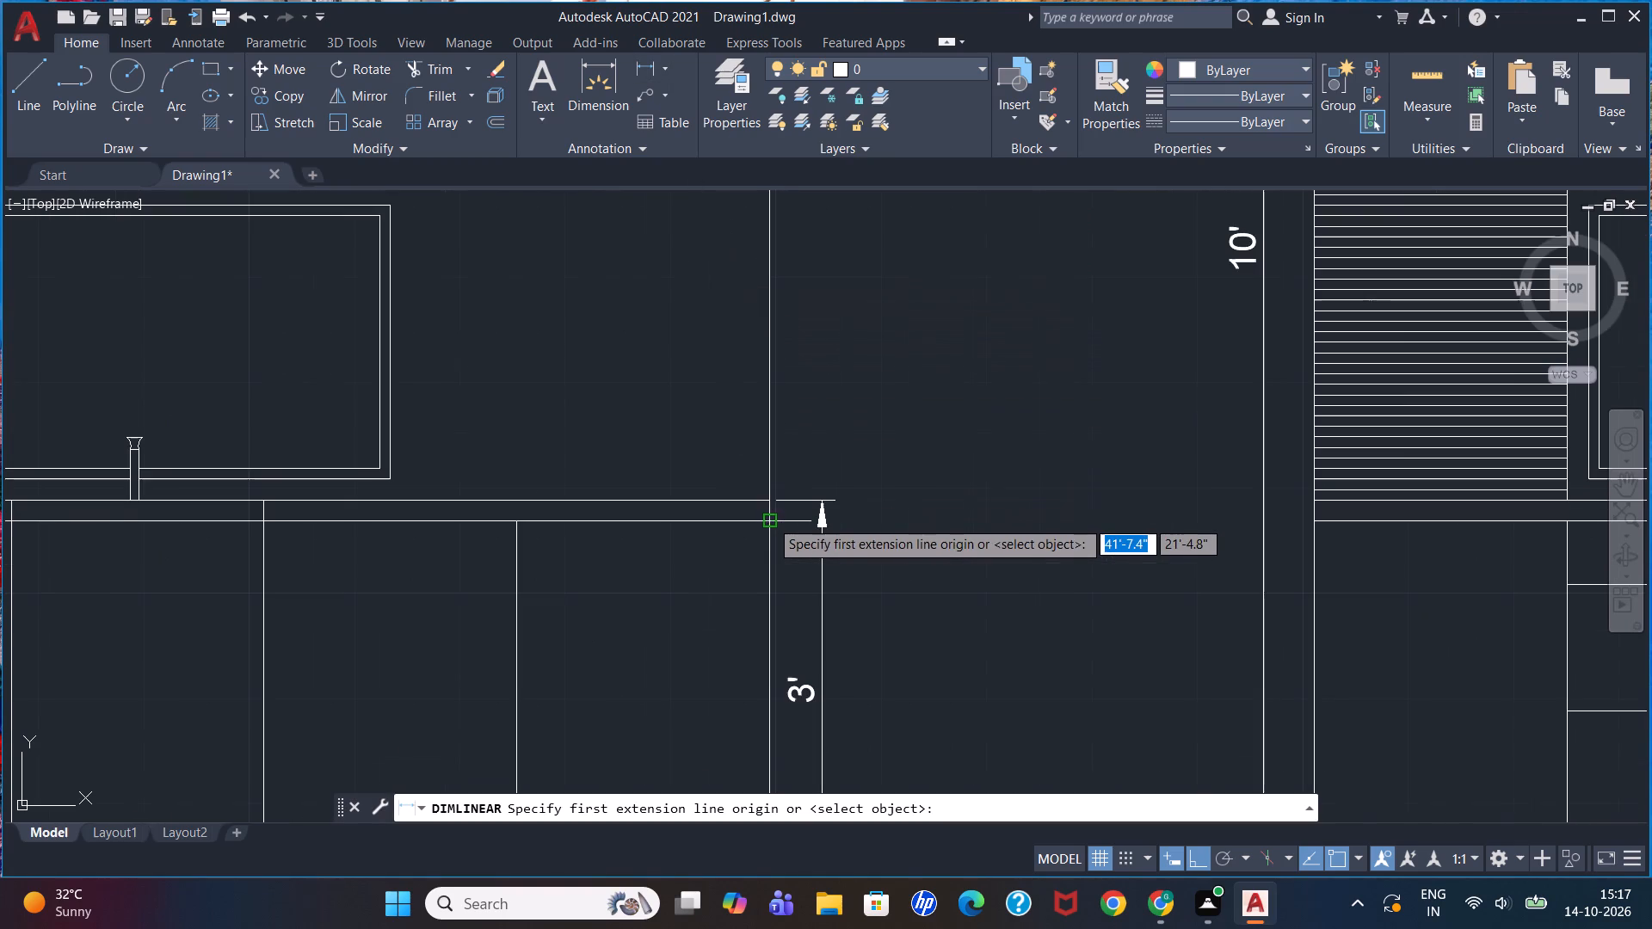
scroll(798, 474, "down", 3)
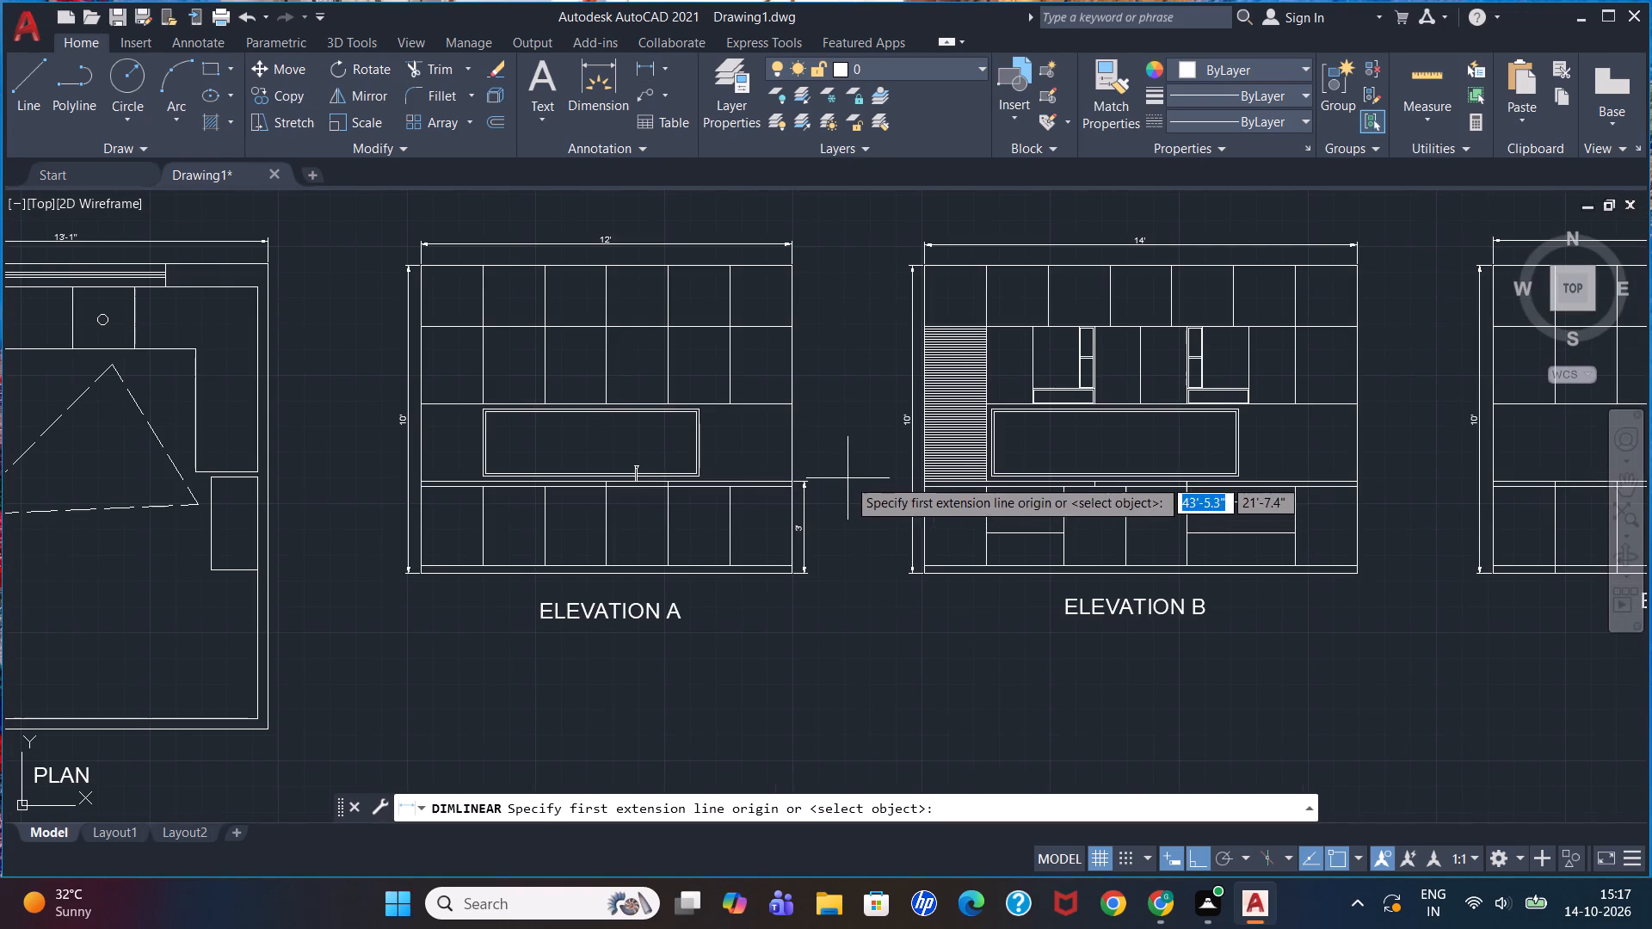
left_click(789, 407)
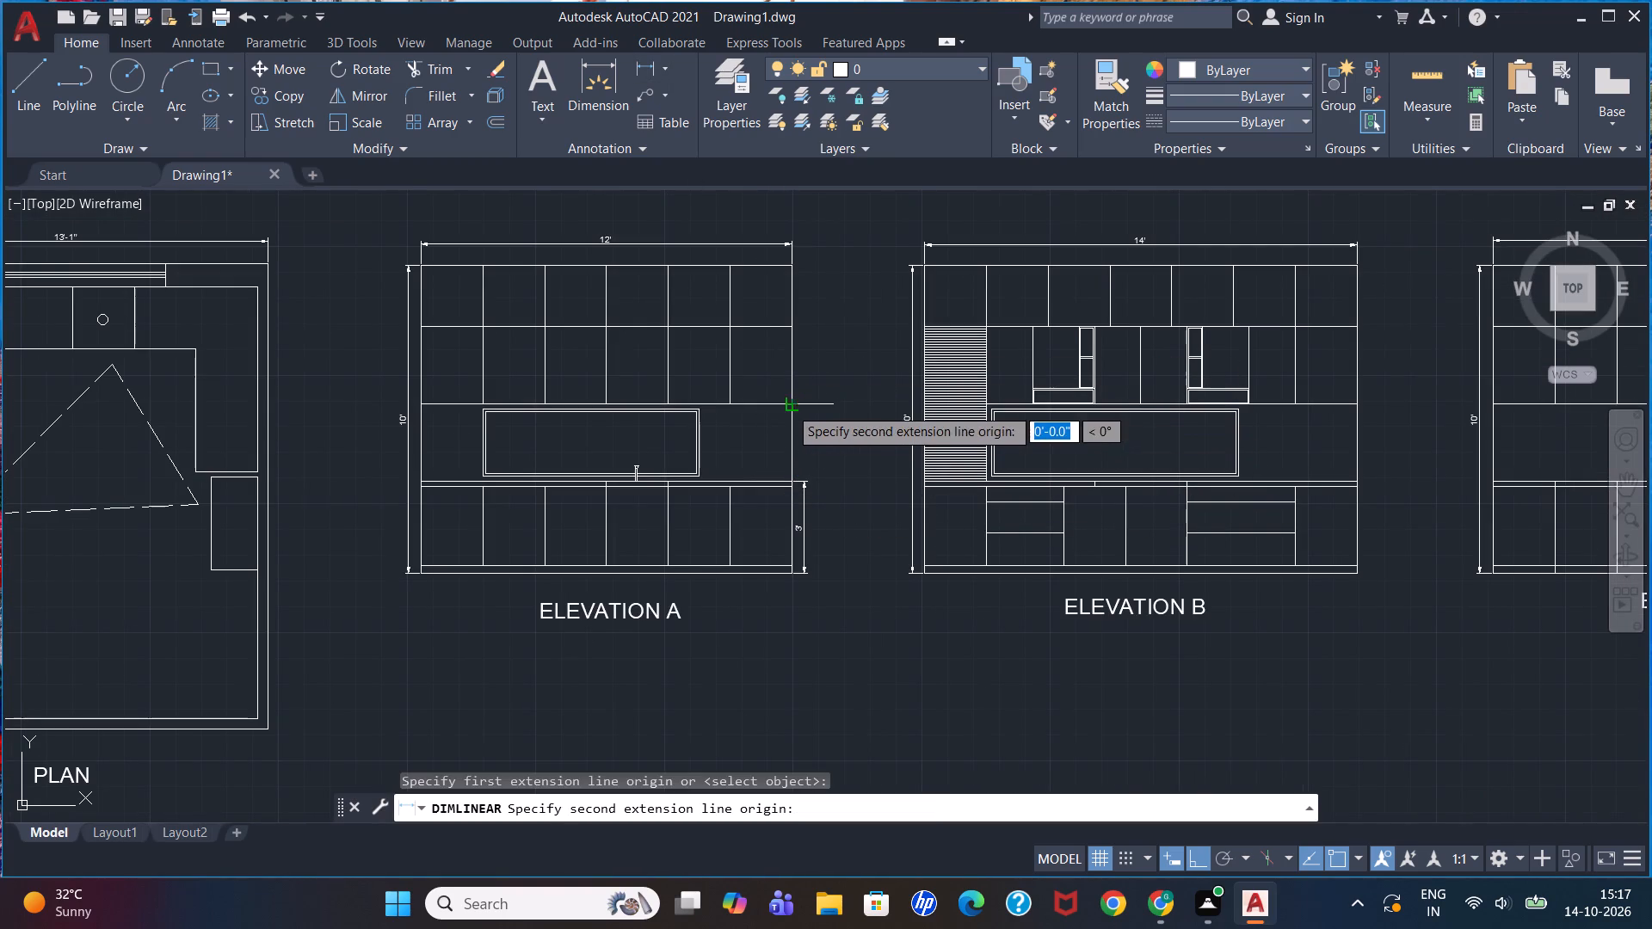
scroll(803, 475, "up", 2)
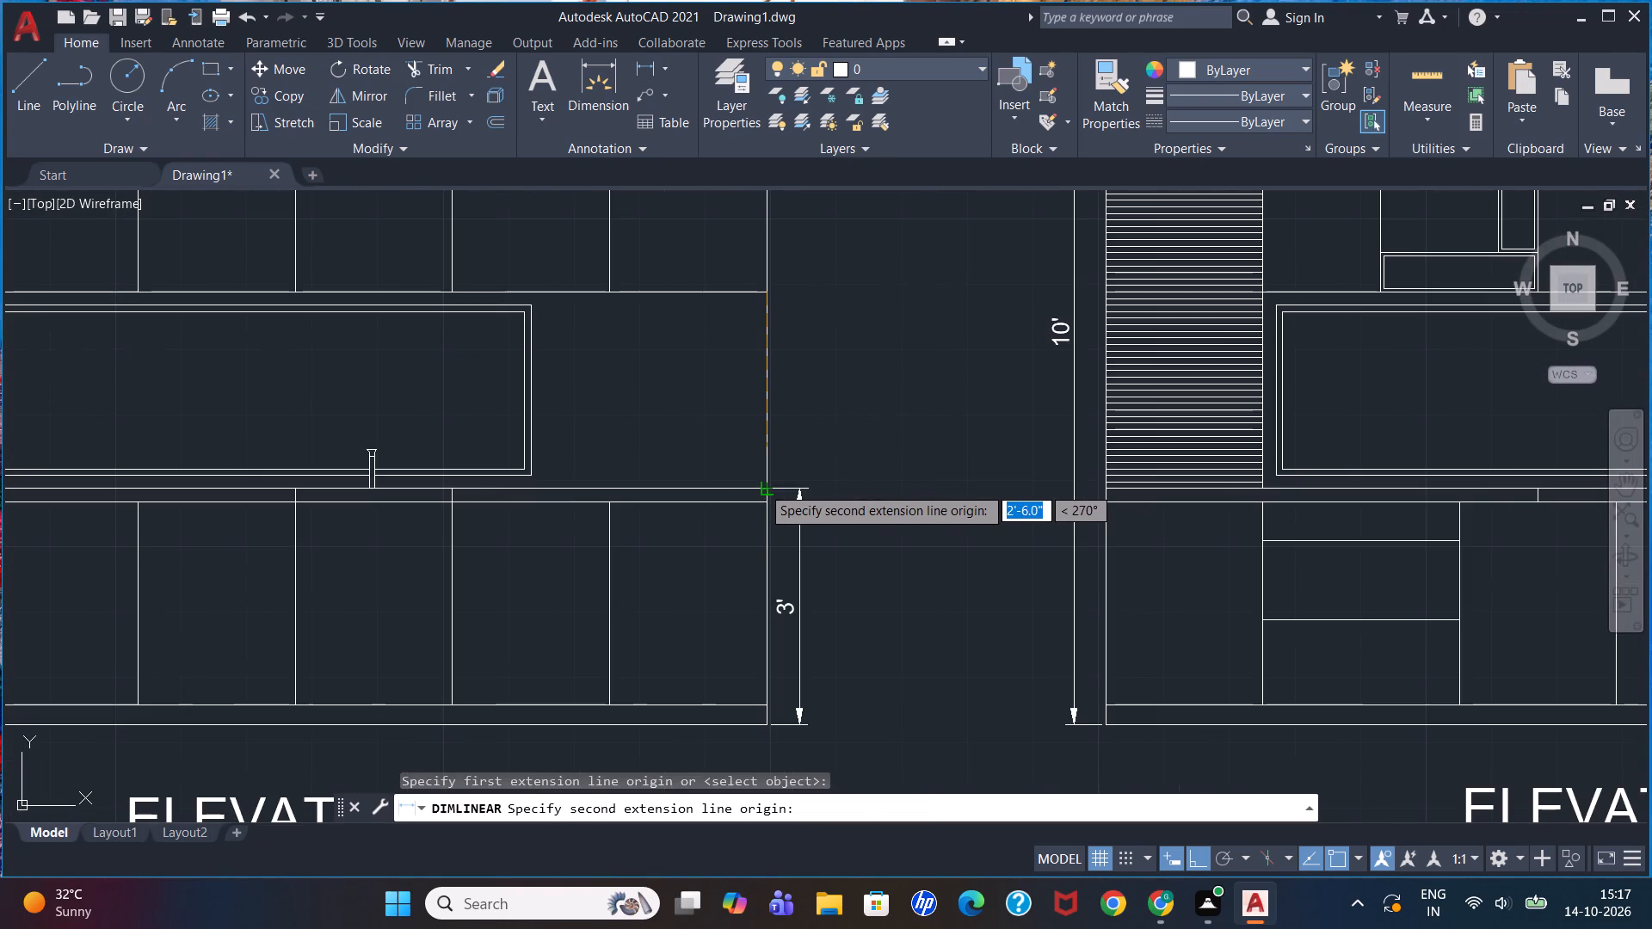
left_click(761, 486)
left_click(799, 479)
Add vertical dimensions along Elevation A's right edge for the top loft cabinet row and the wall cabinet row beneath it.
scroll(814, 421, "down", 2)
scroll(821, 268, "up", 1)
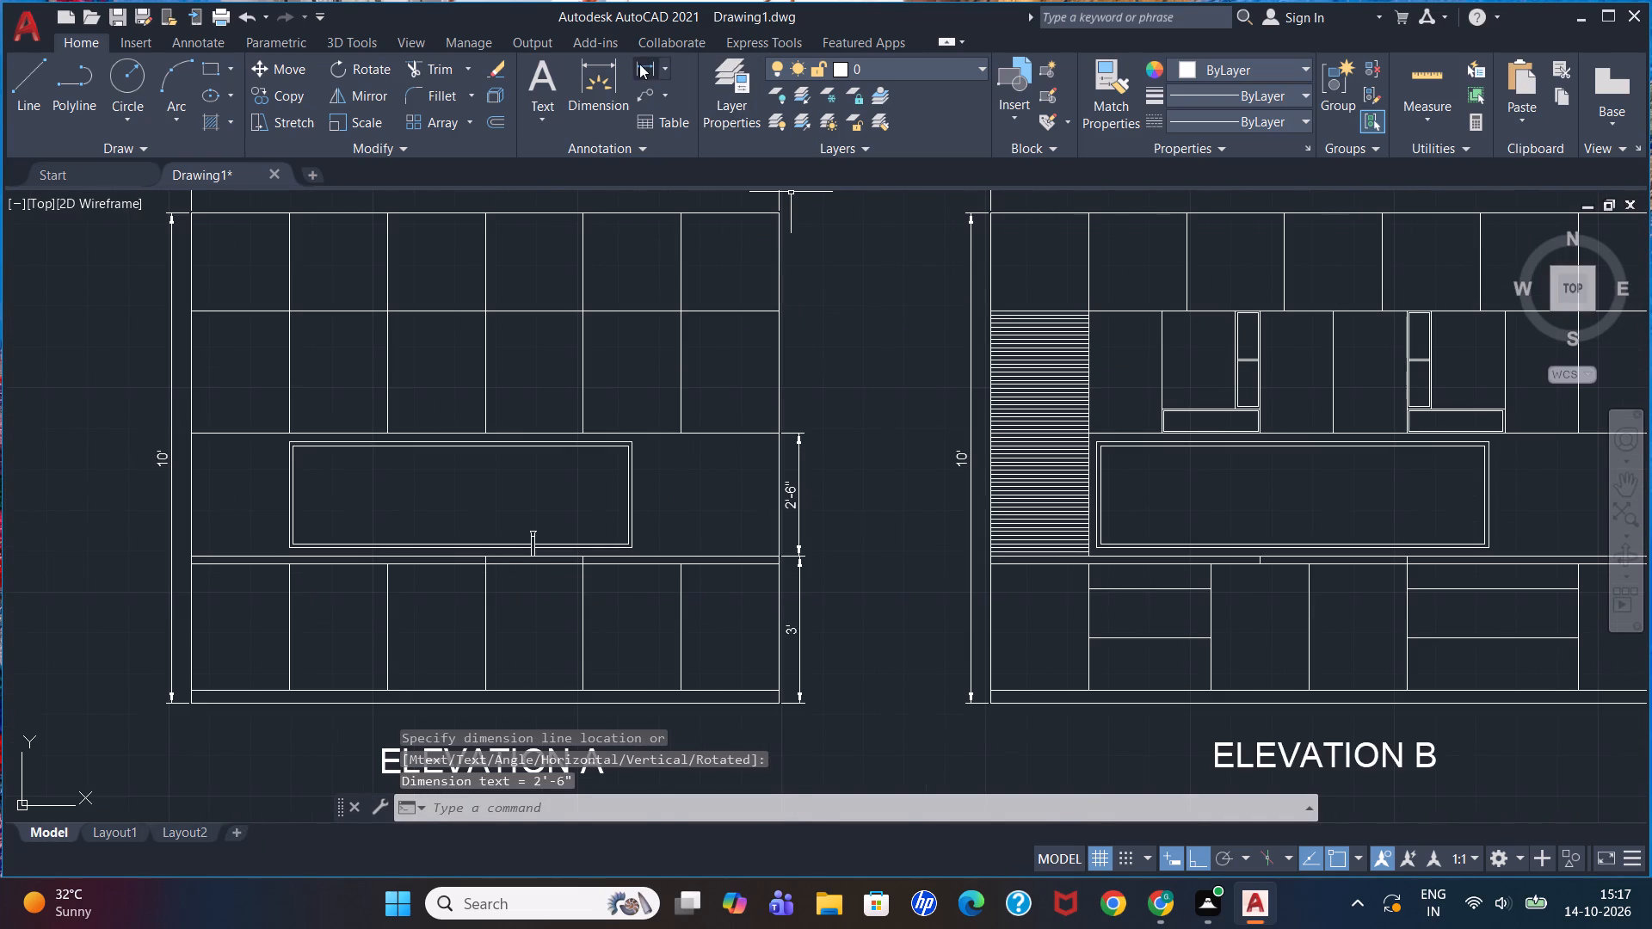
left_click(639, 60)
scroll(896, 347, "down", 2)
scroll(843, 280, "up", 2)
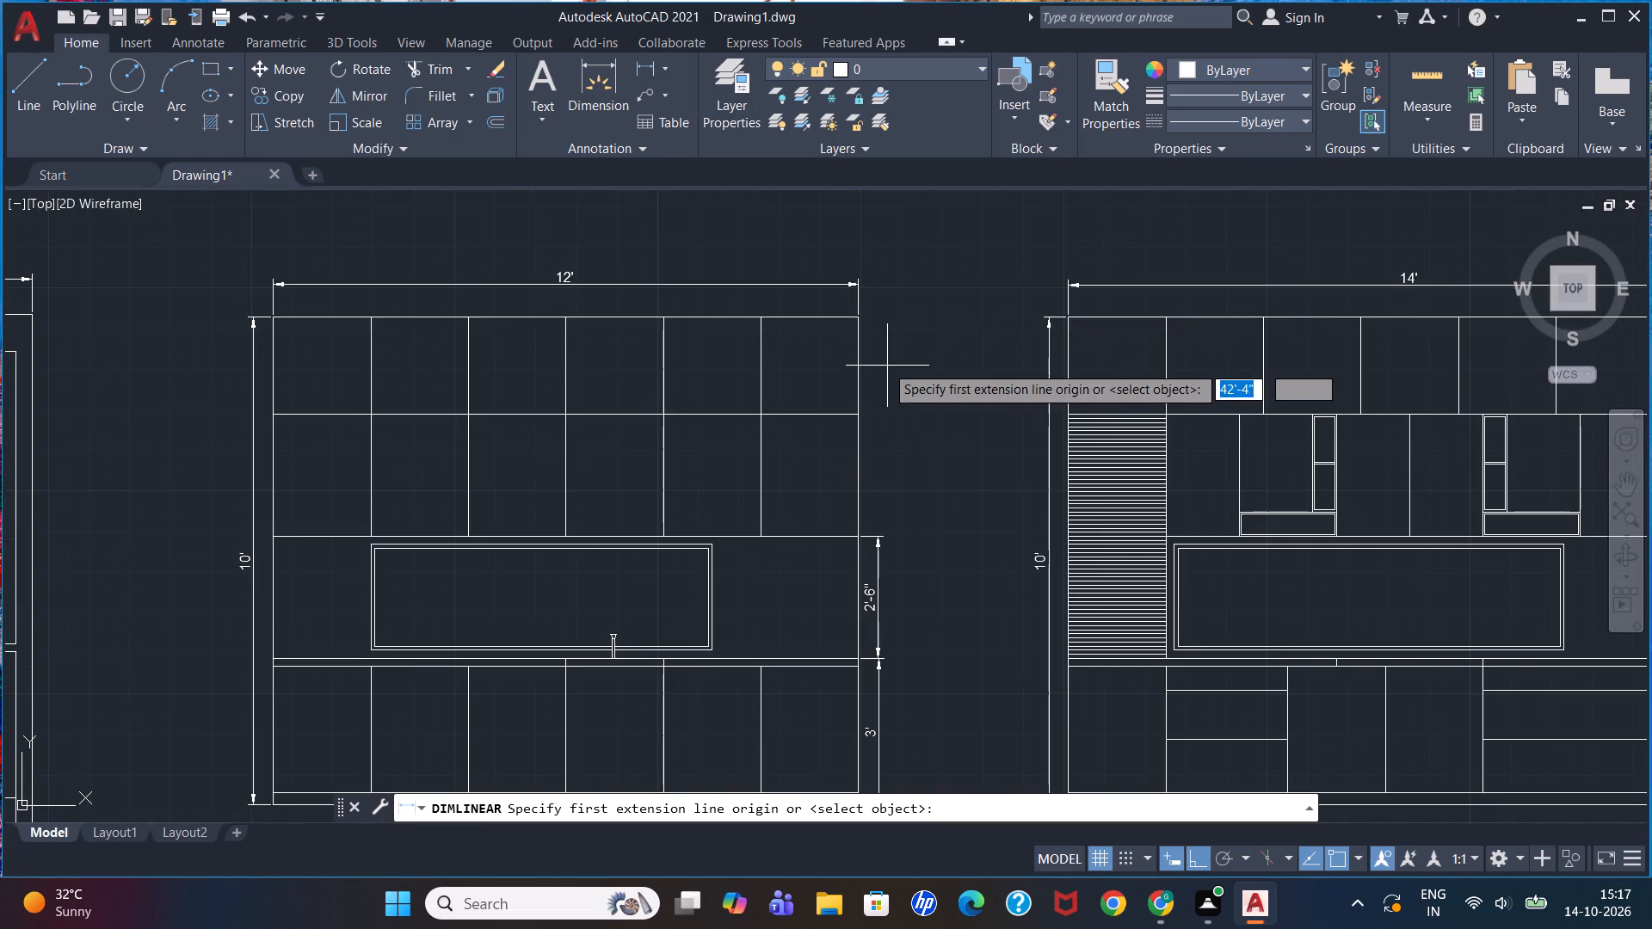
left_click(854, 320)
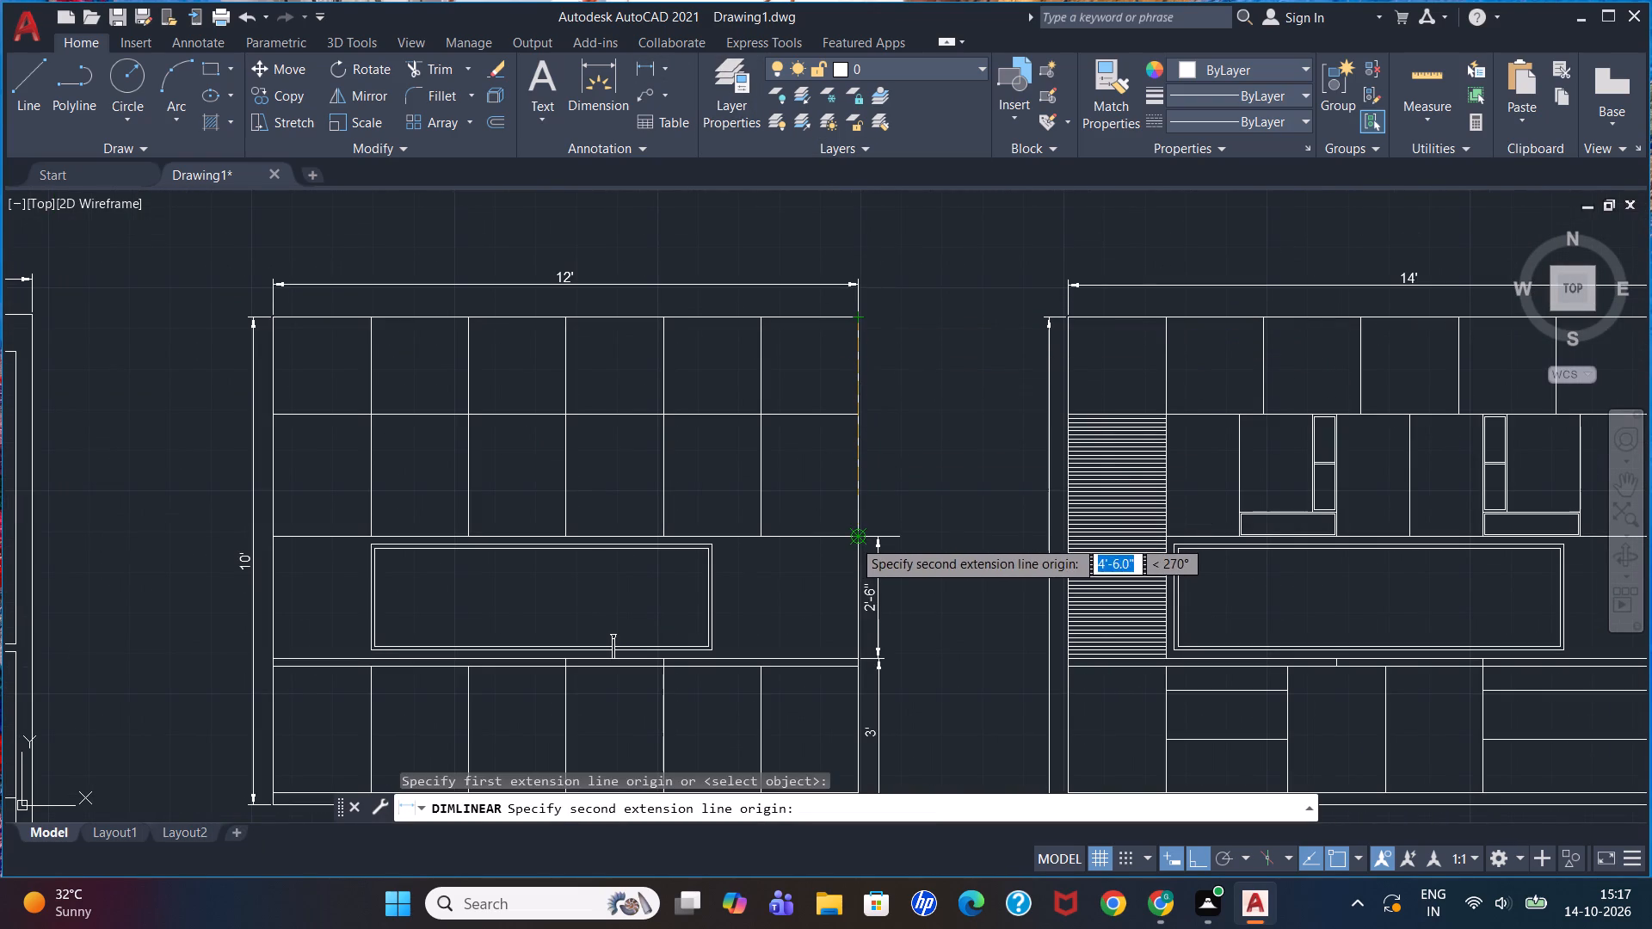
left_click(859, 418)
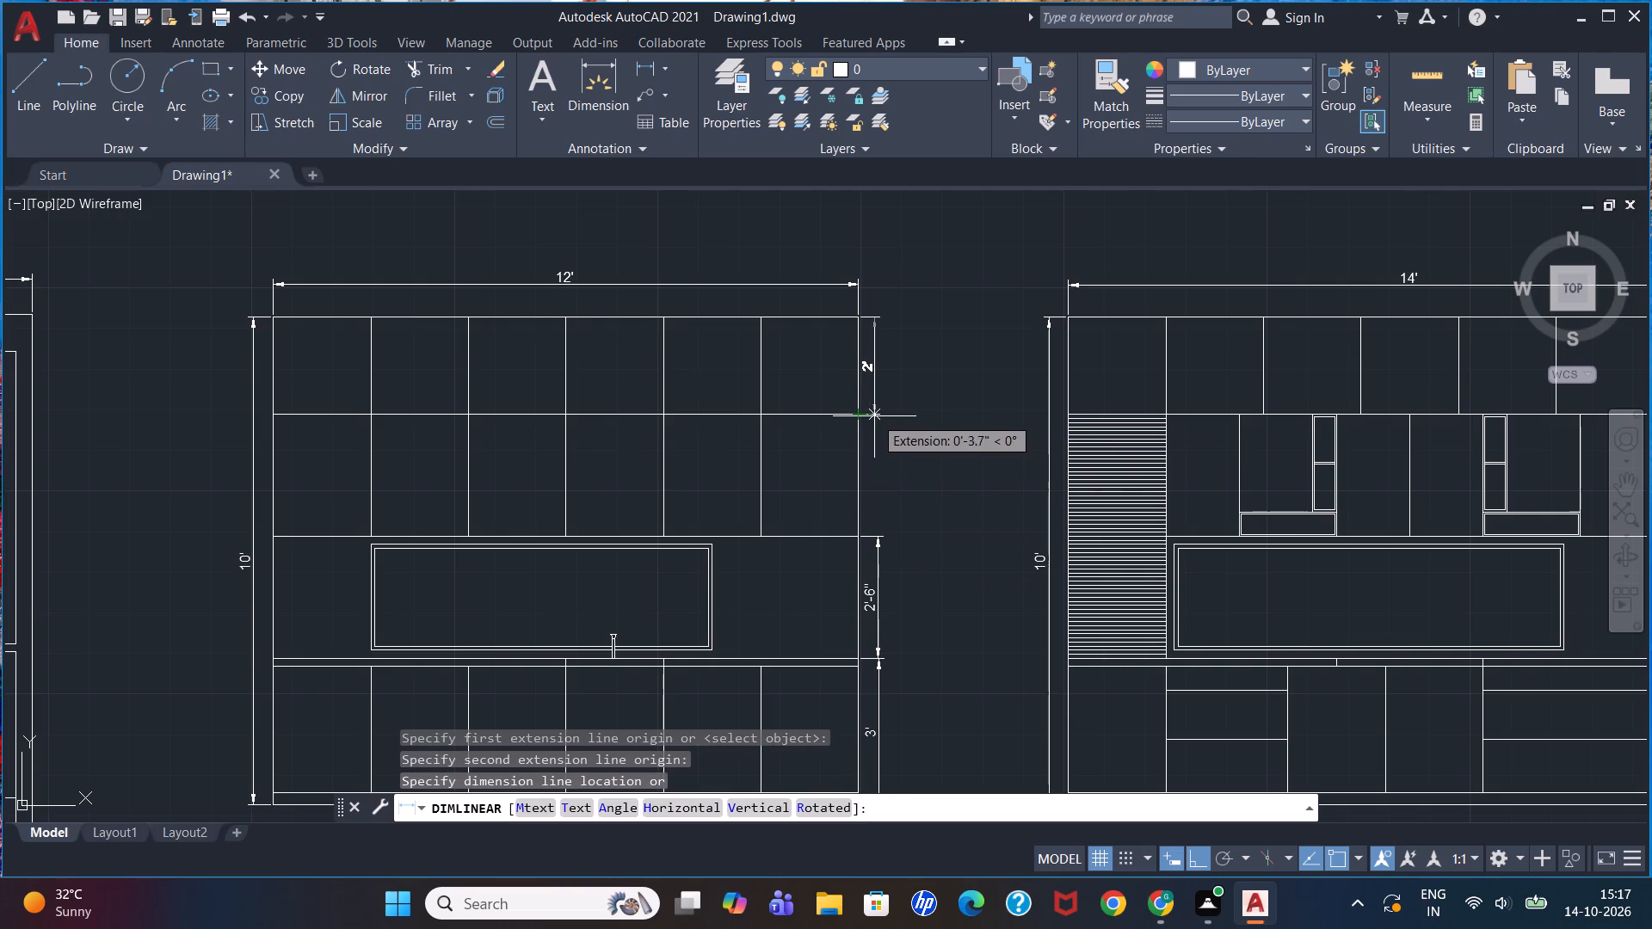
left_click(880, 415)
left_click(644, 67)
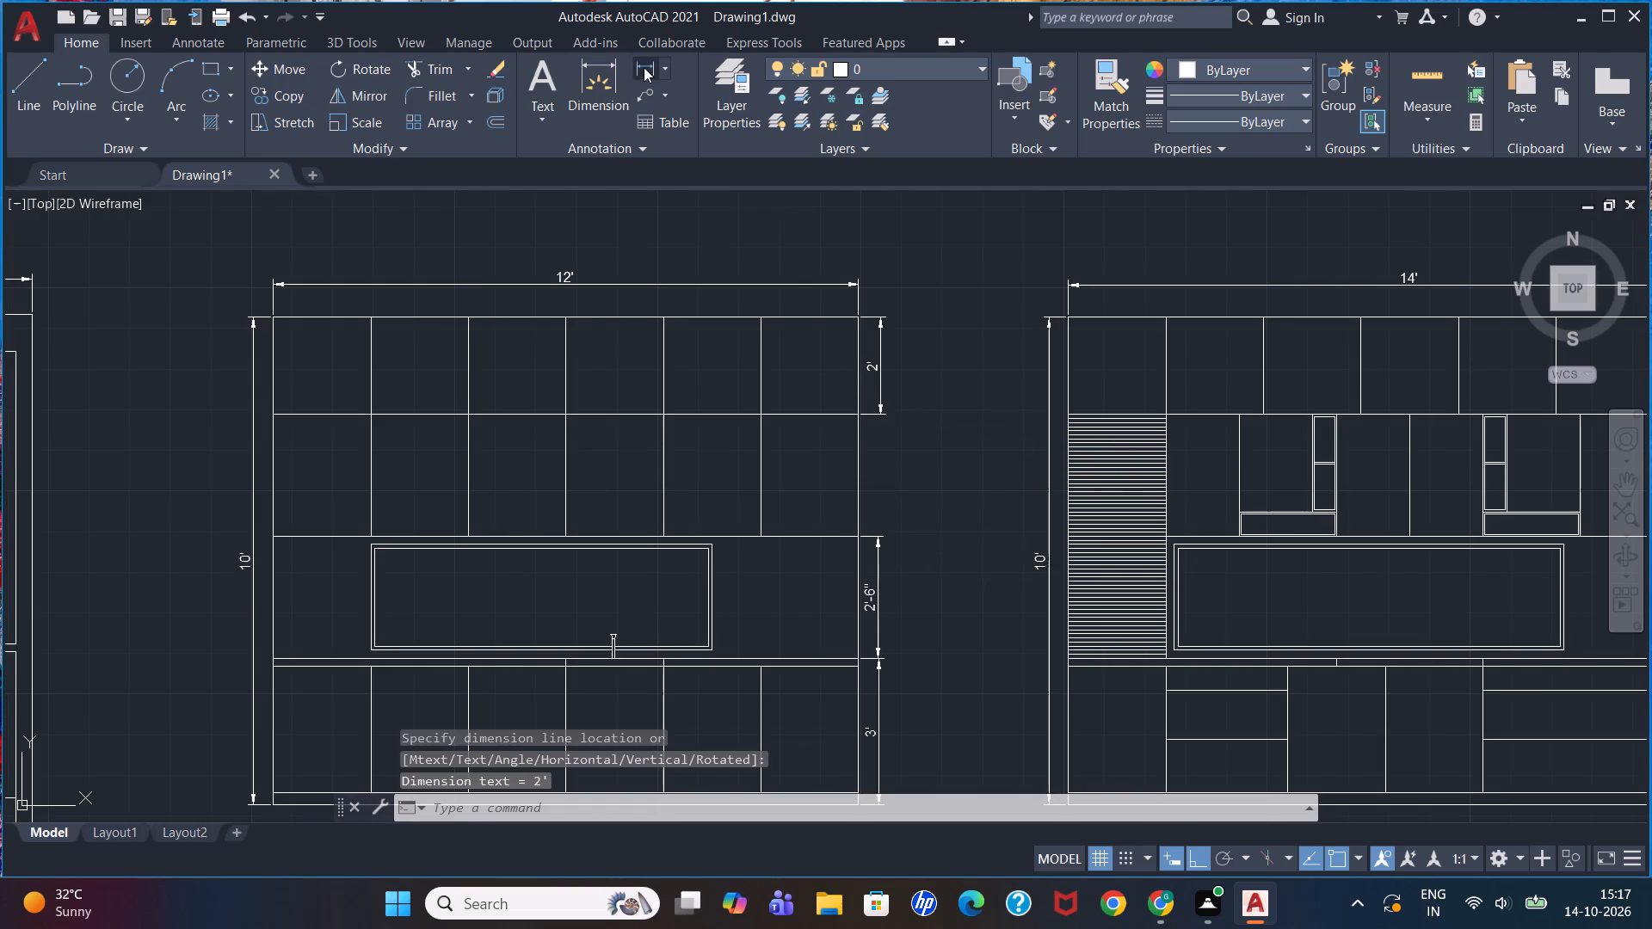
left_click(860, 412)
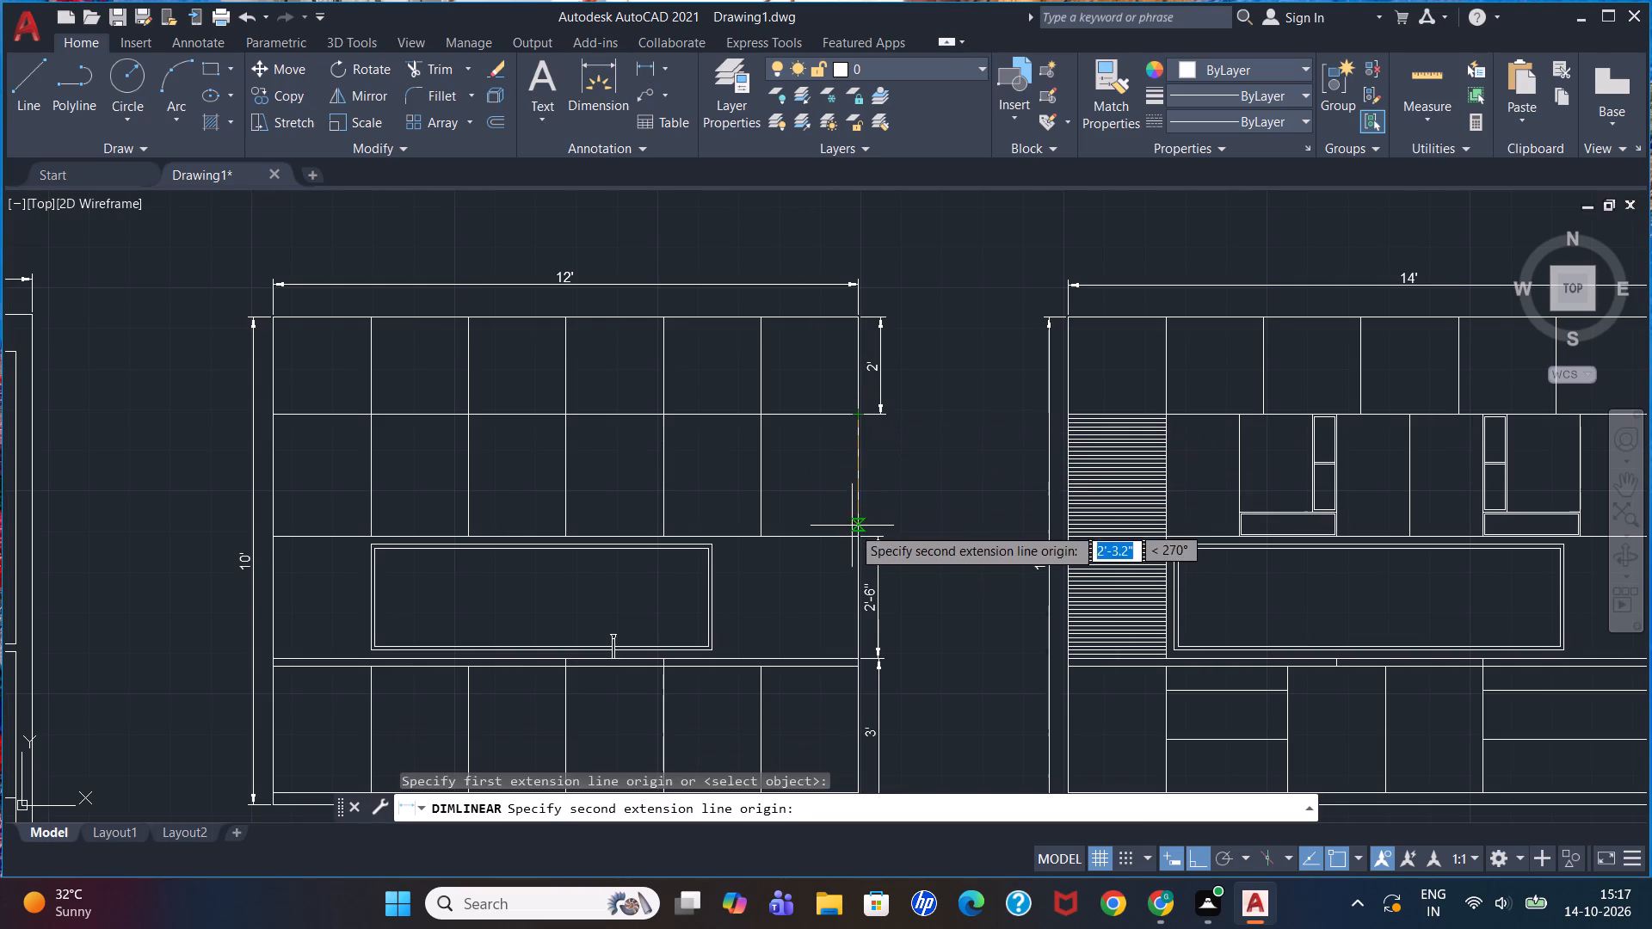
left_click(856, 536)
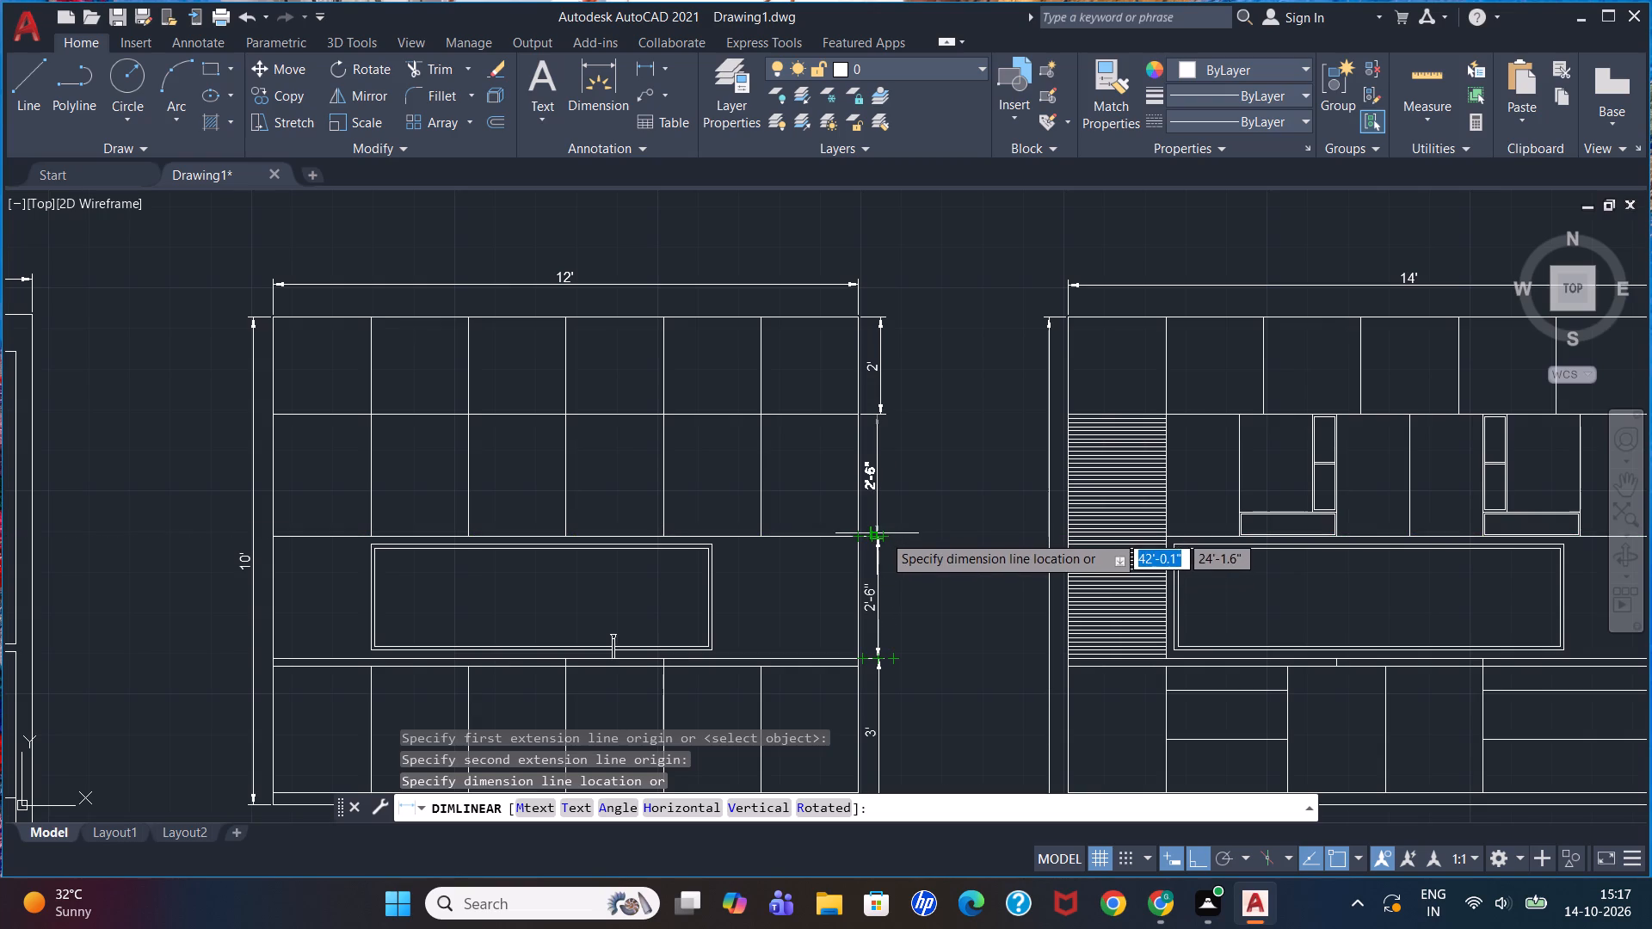
left_click(880, 528)
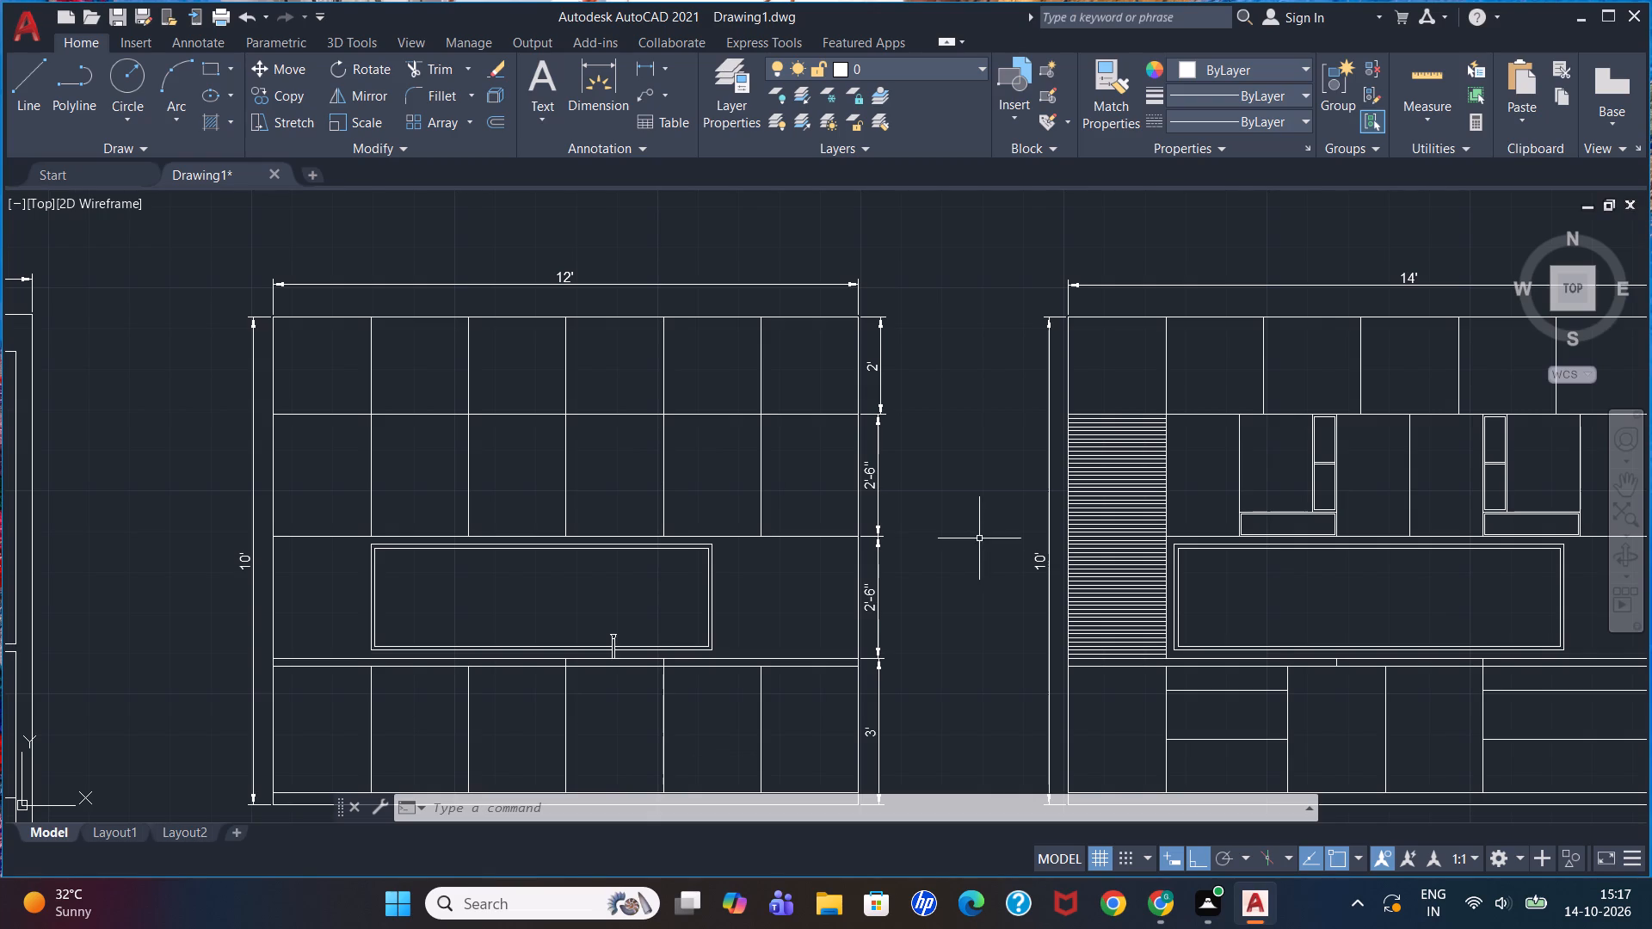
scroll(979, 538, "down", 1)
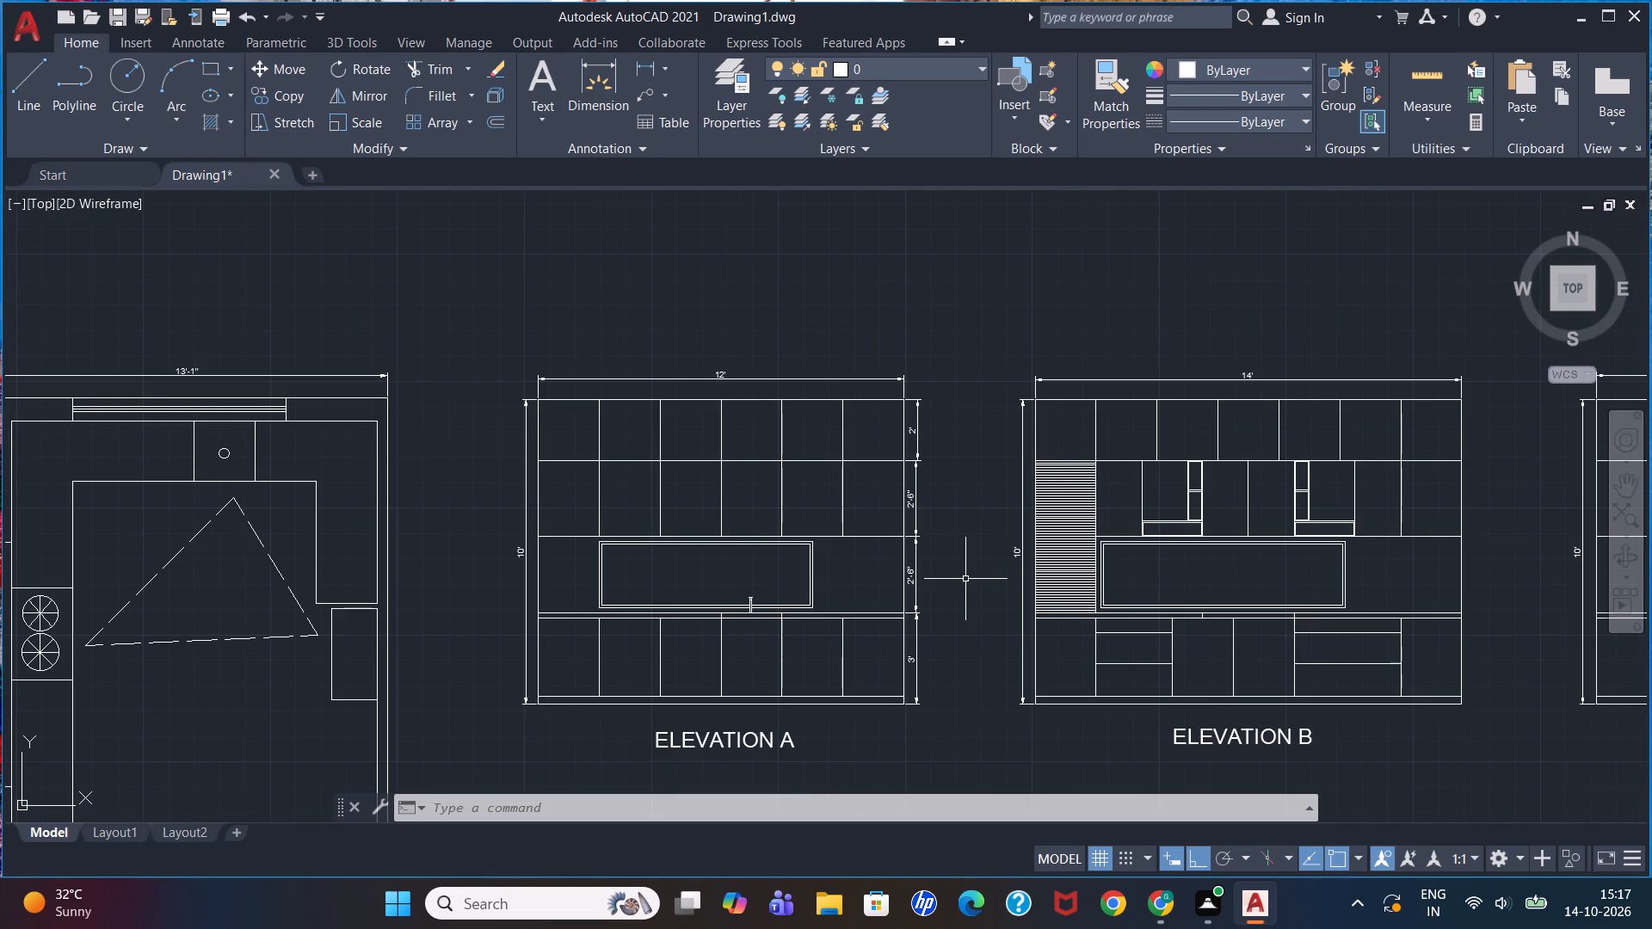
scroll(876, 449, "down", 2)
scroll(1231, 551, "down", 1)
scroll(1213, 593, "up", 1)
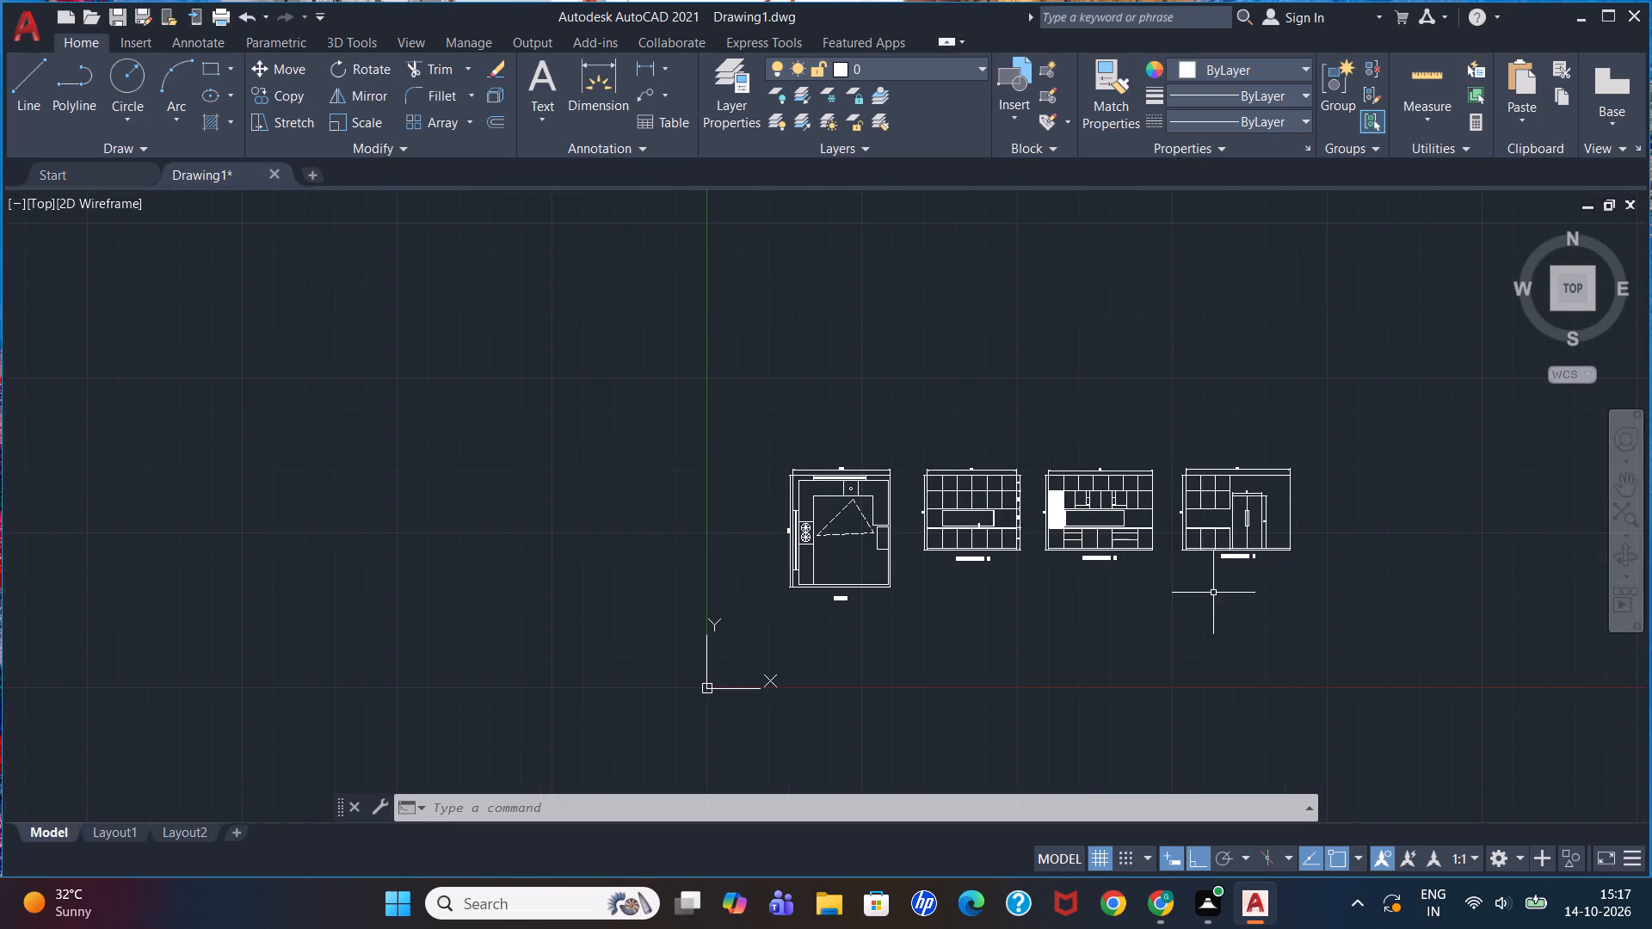
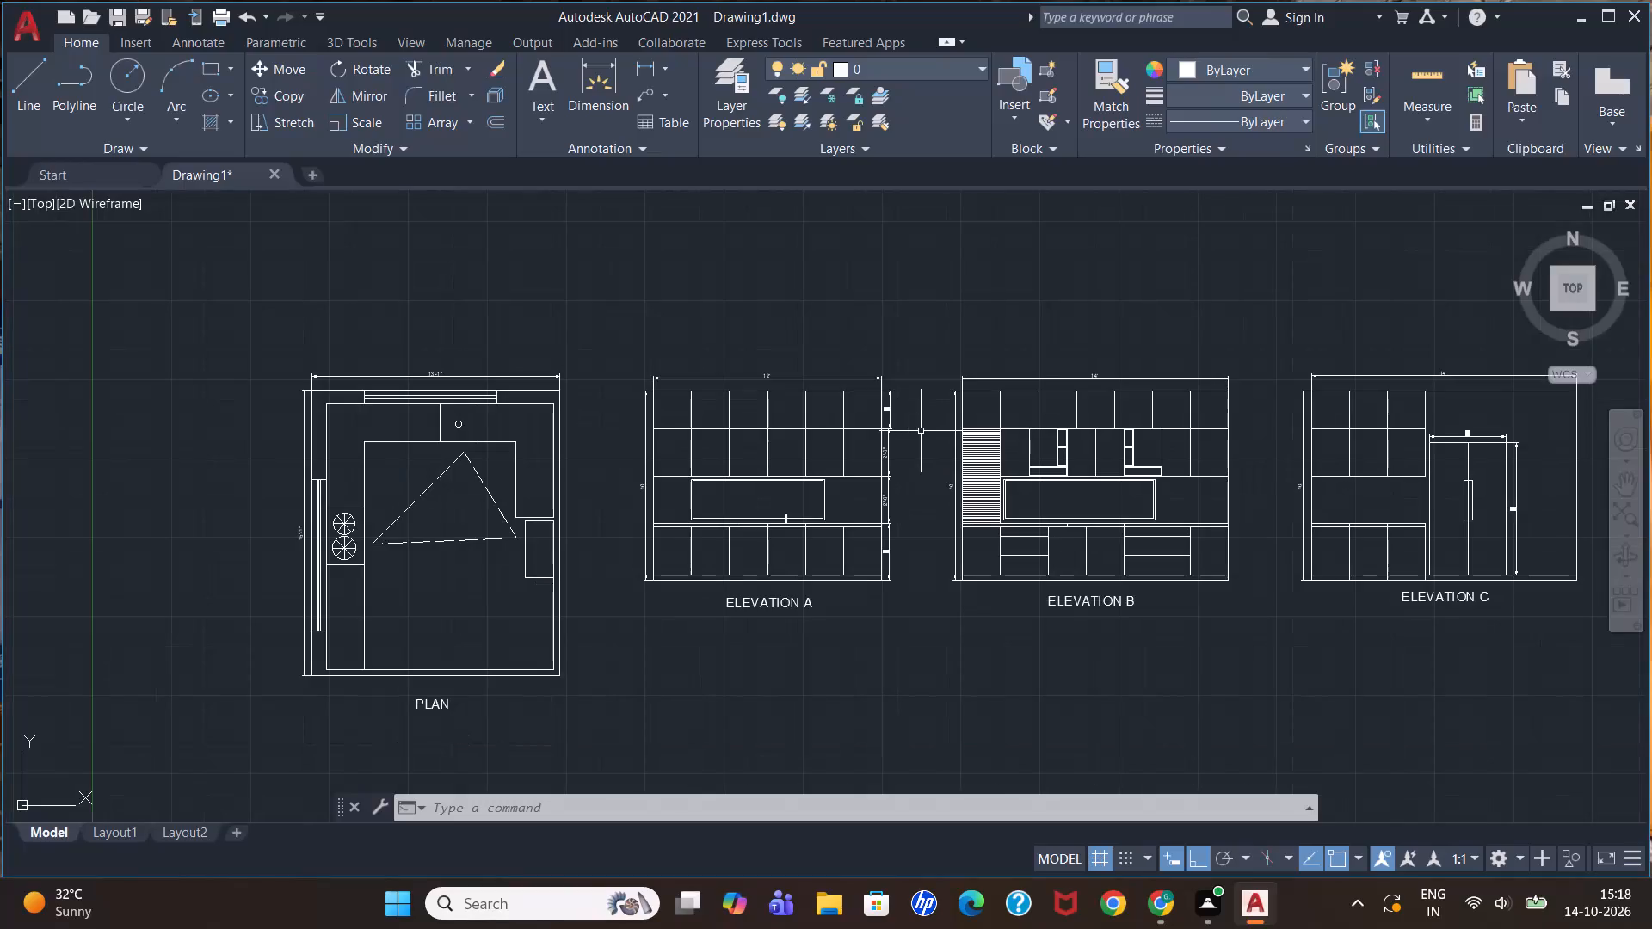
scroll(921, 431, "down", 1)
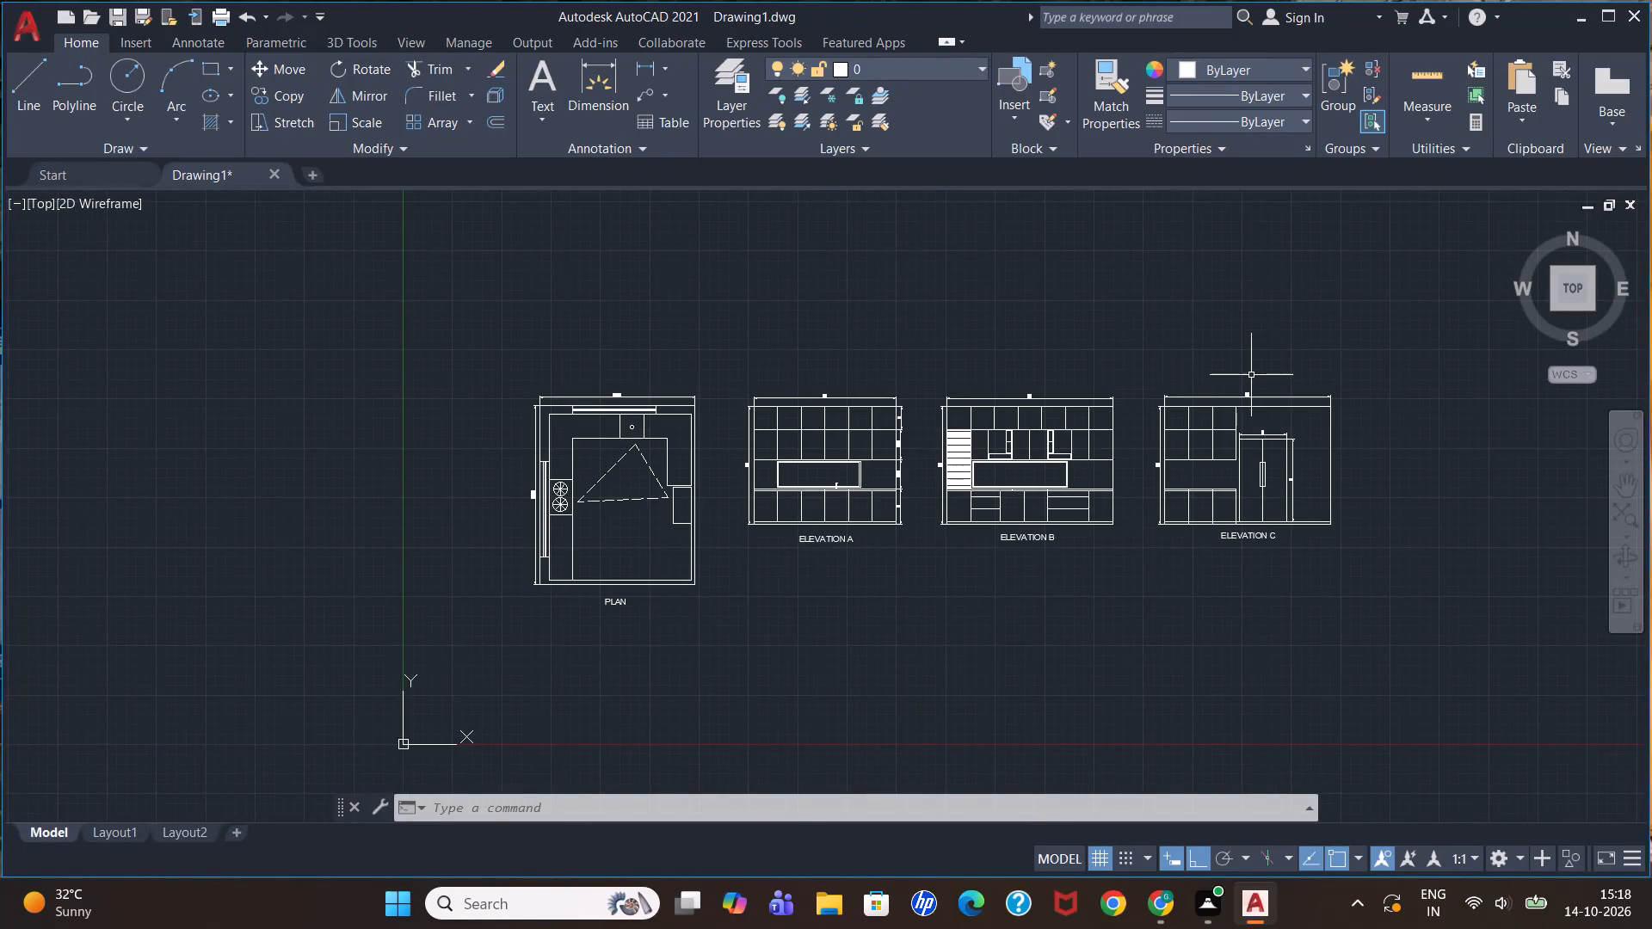
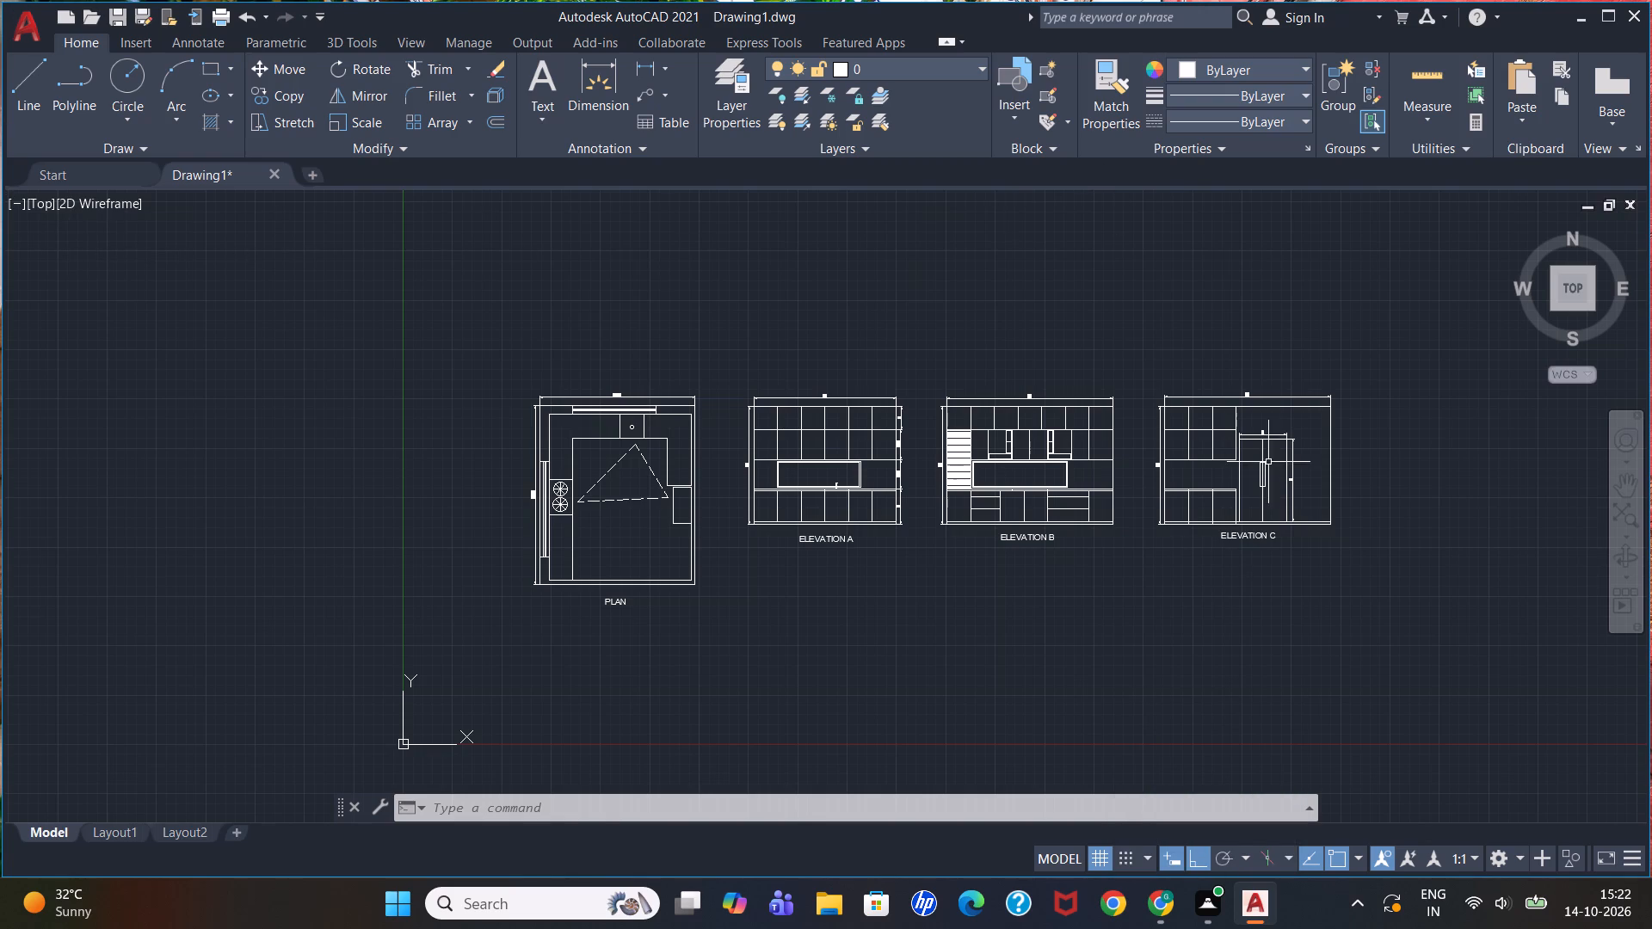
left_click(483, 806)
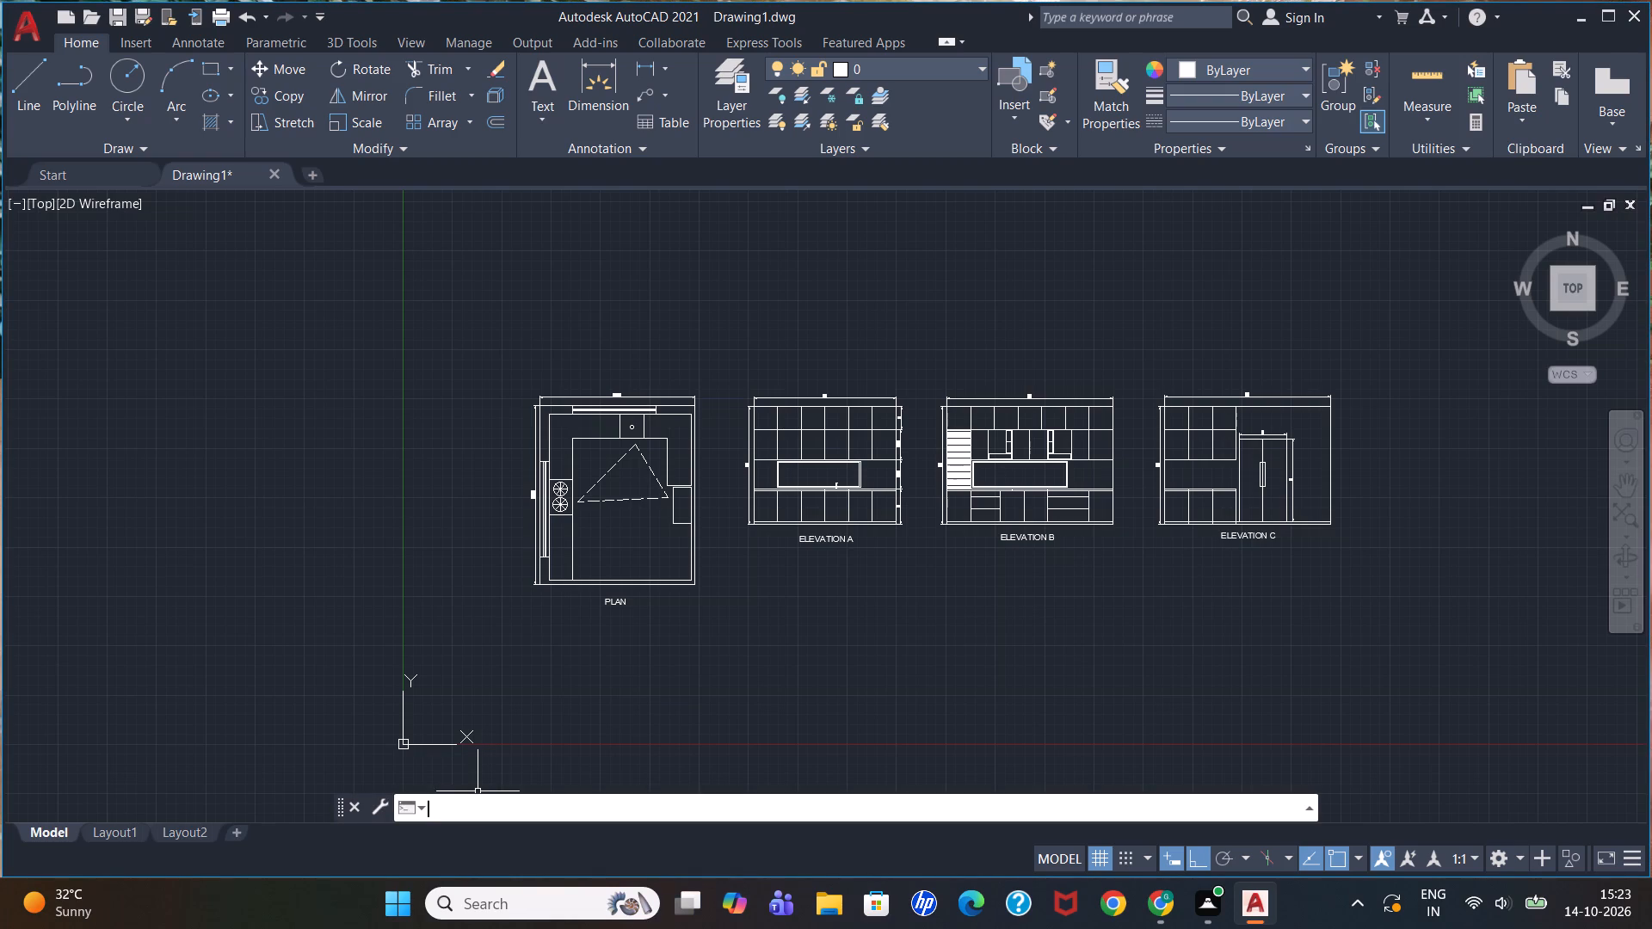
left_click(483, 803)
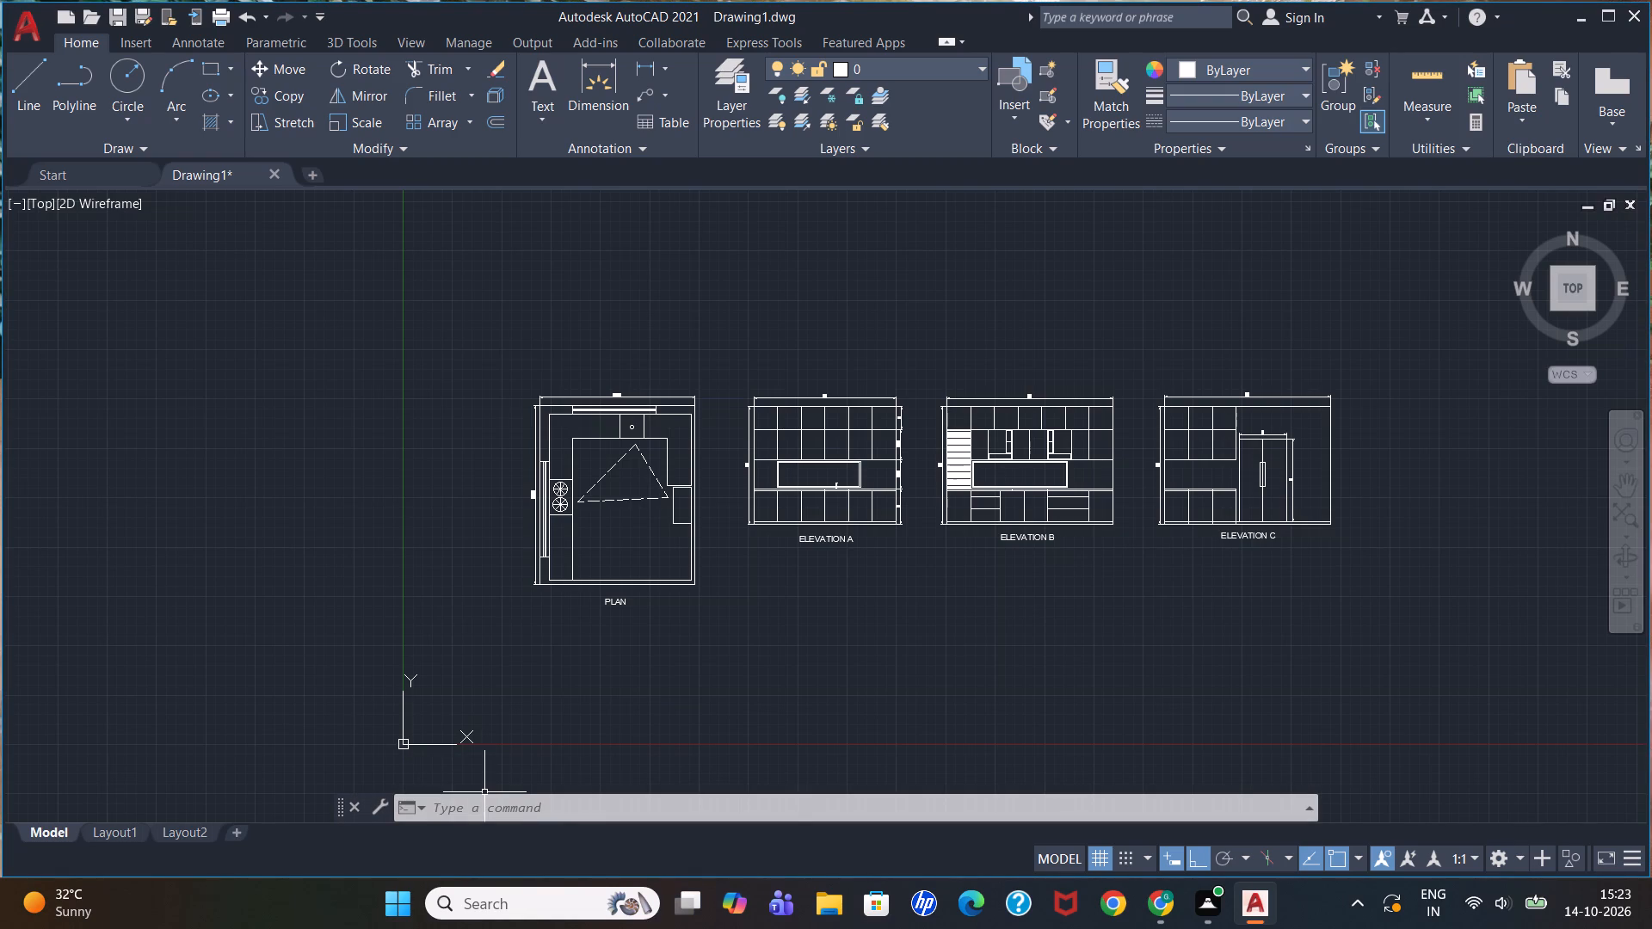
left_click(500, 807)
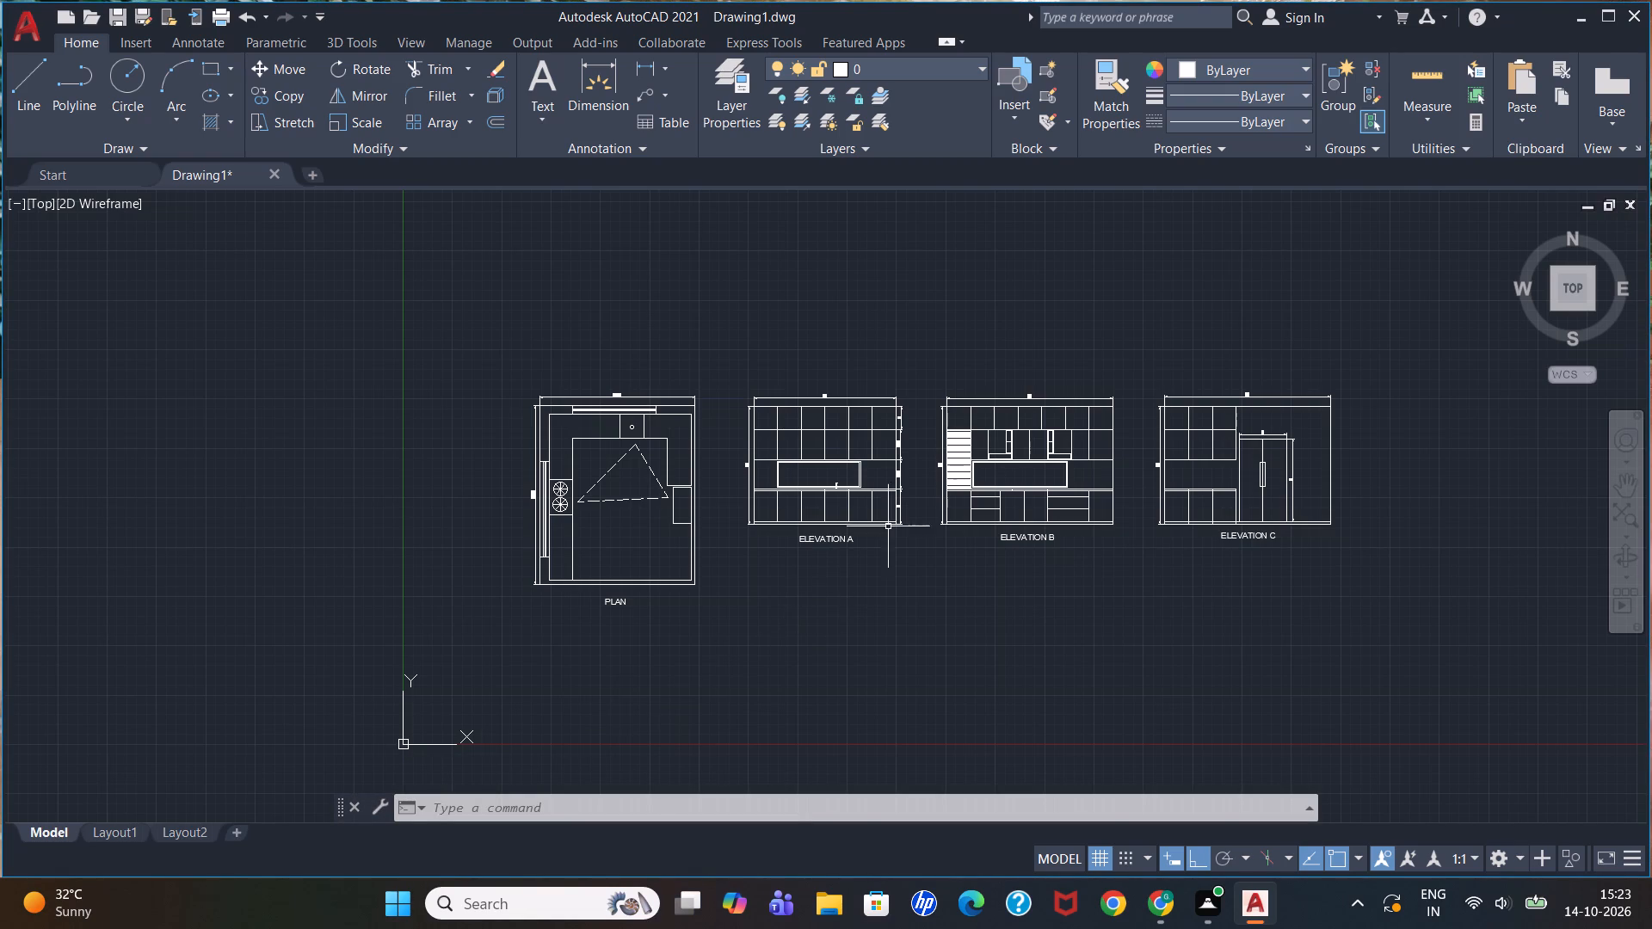
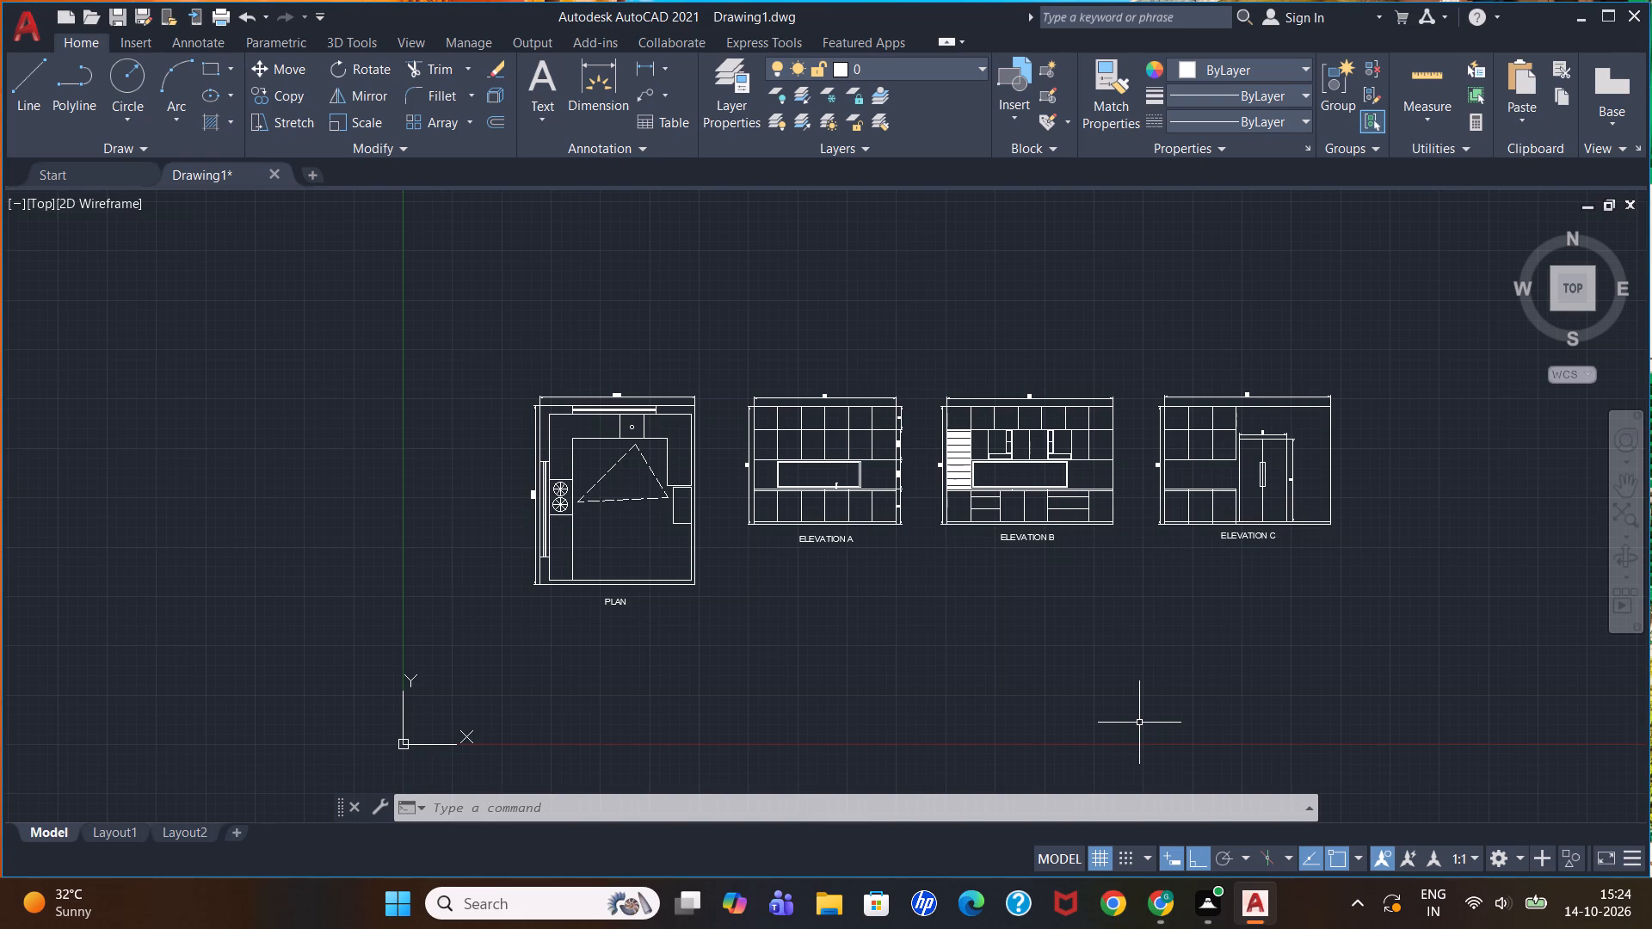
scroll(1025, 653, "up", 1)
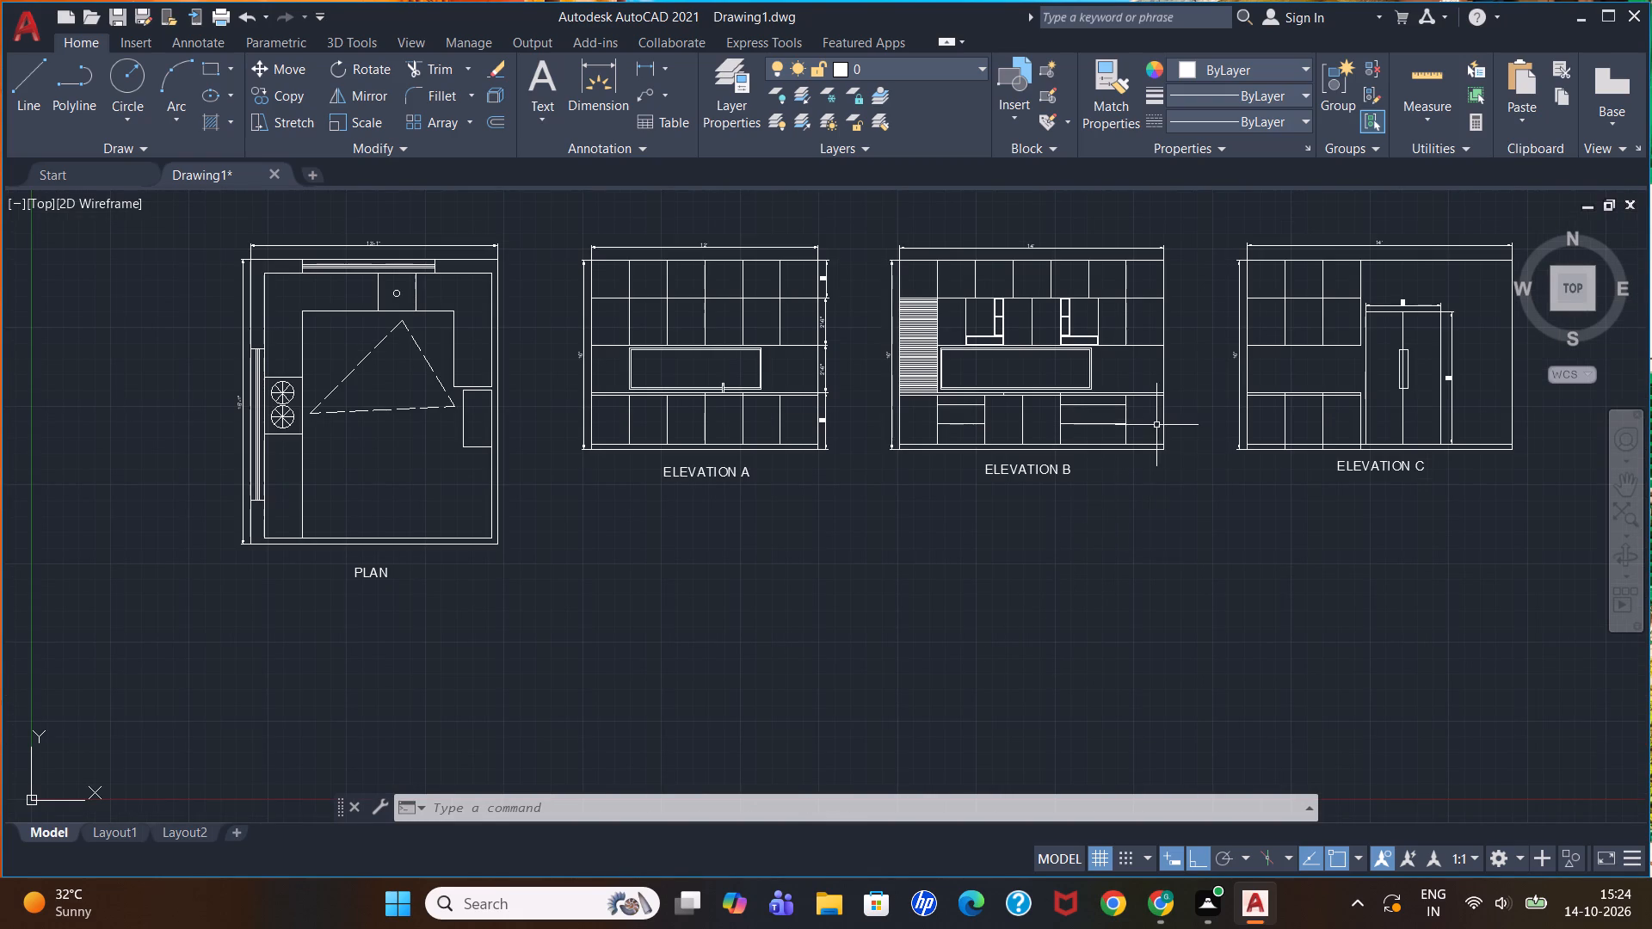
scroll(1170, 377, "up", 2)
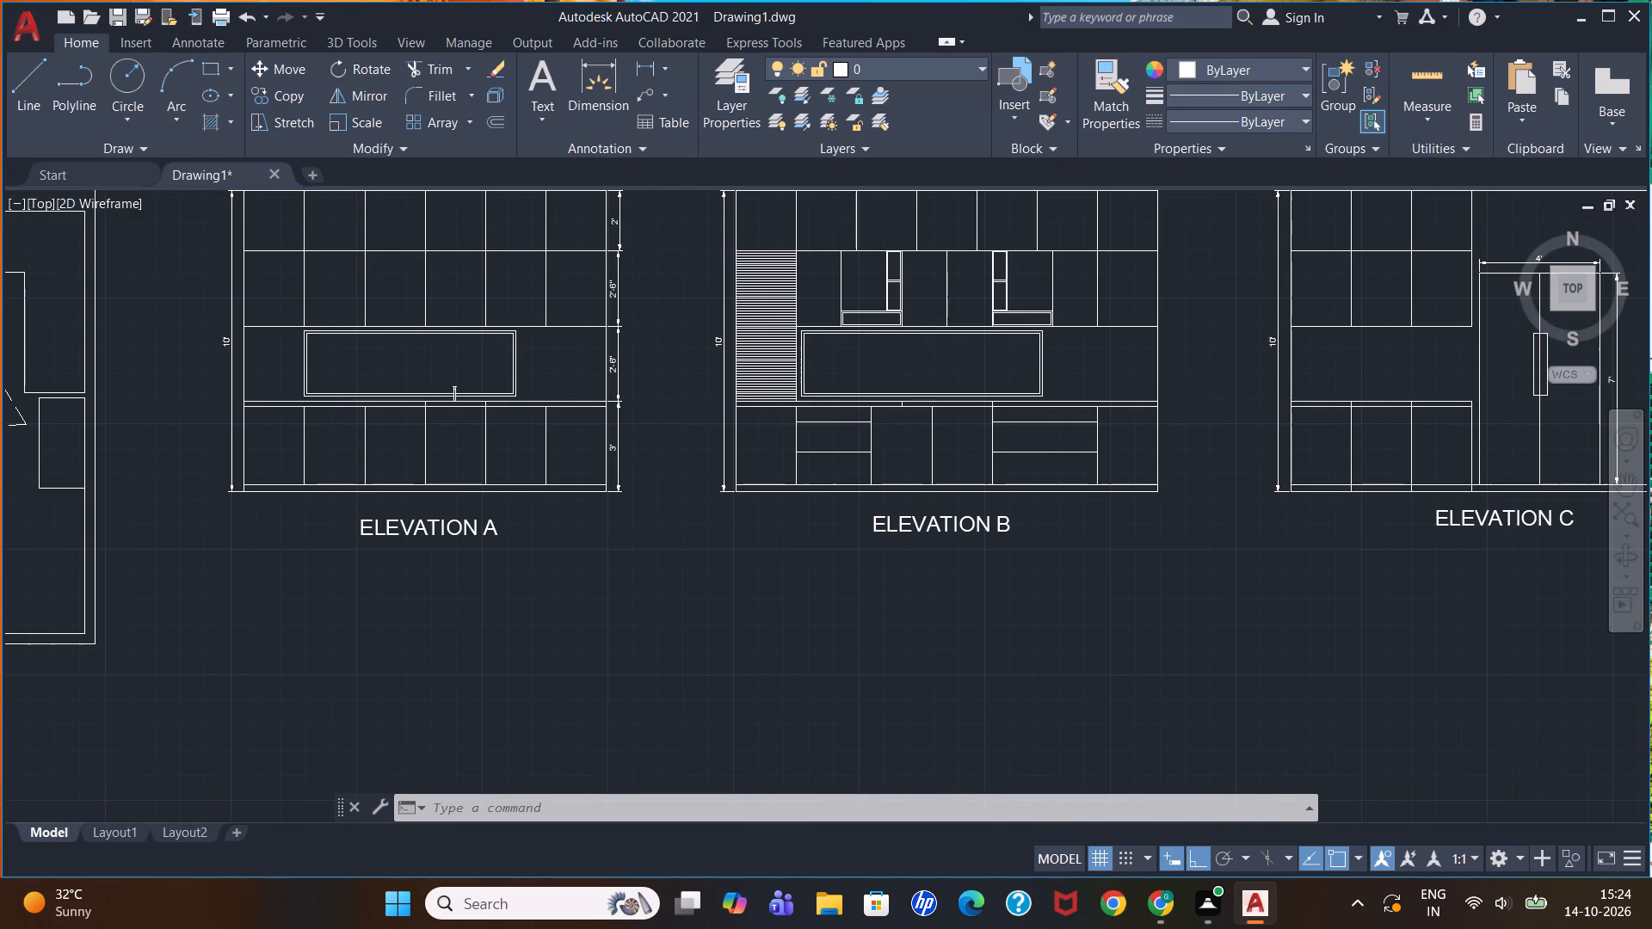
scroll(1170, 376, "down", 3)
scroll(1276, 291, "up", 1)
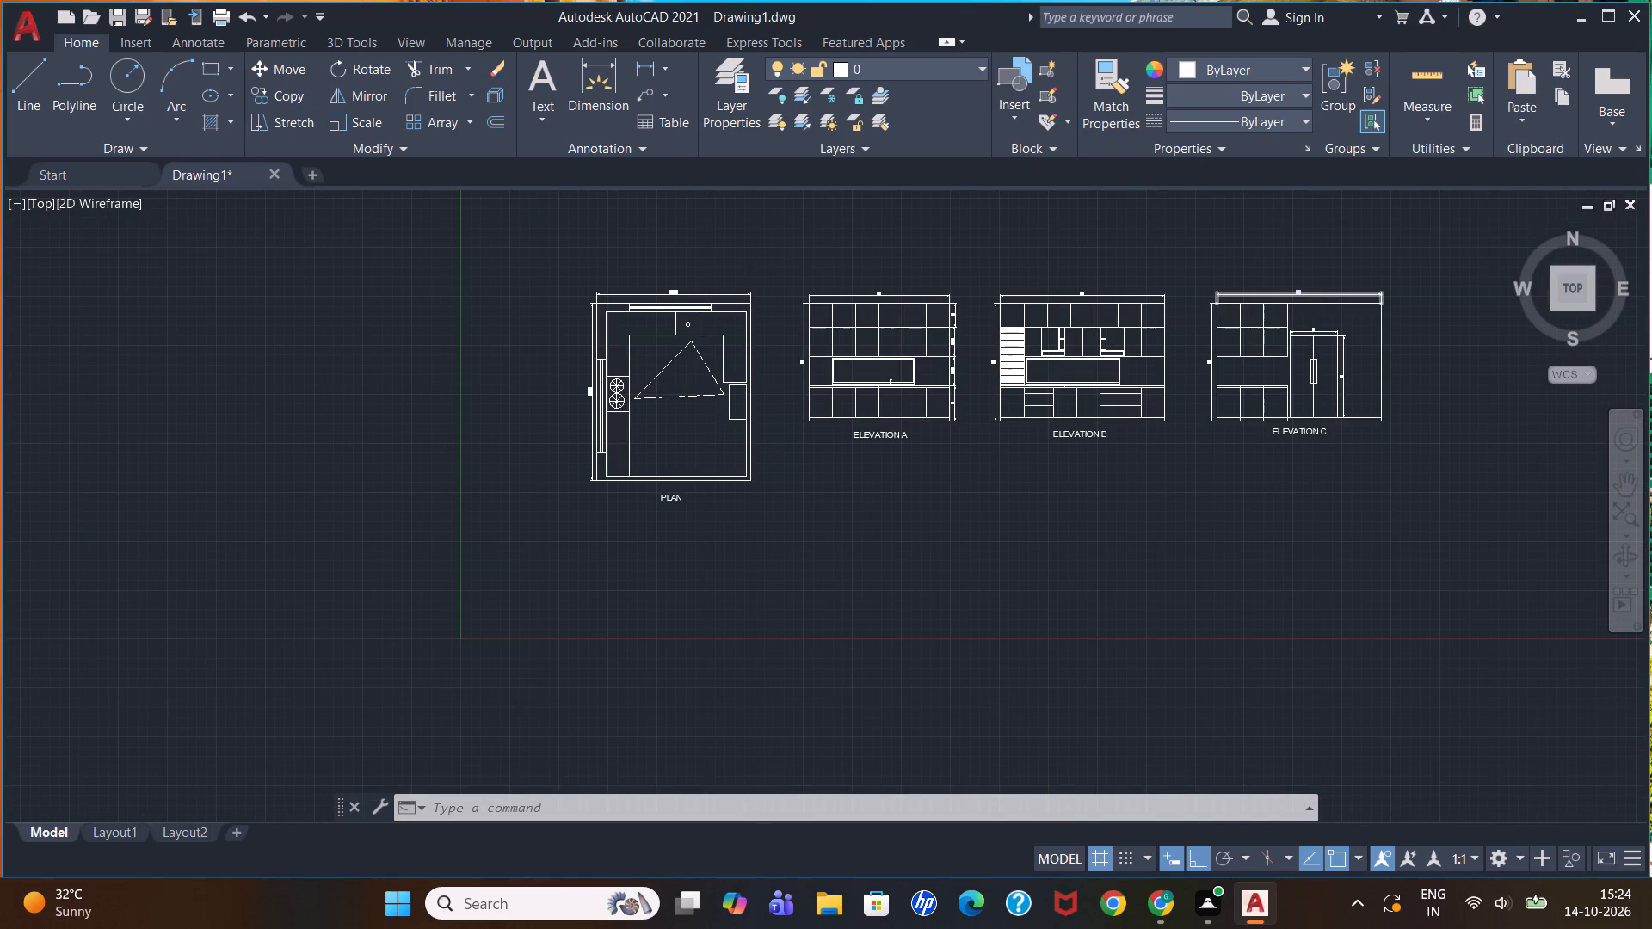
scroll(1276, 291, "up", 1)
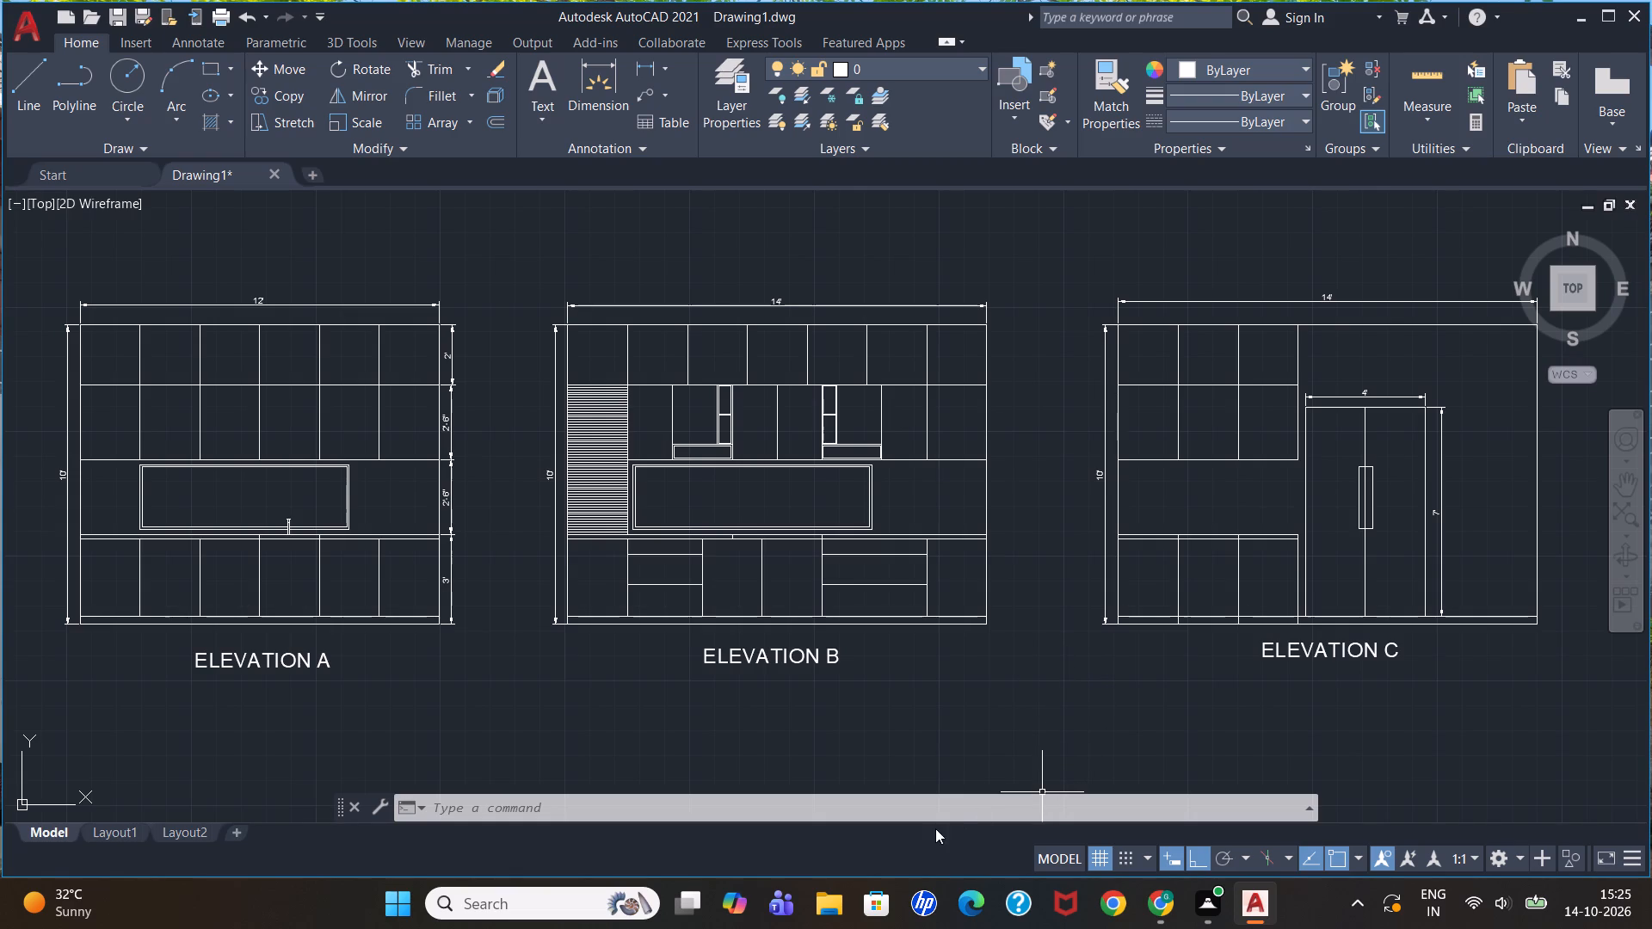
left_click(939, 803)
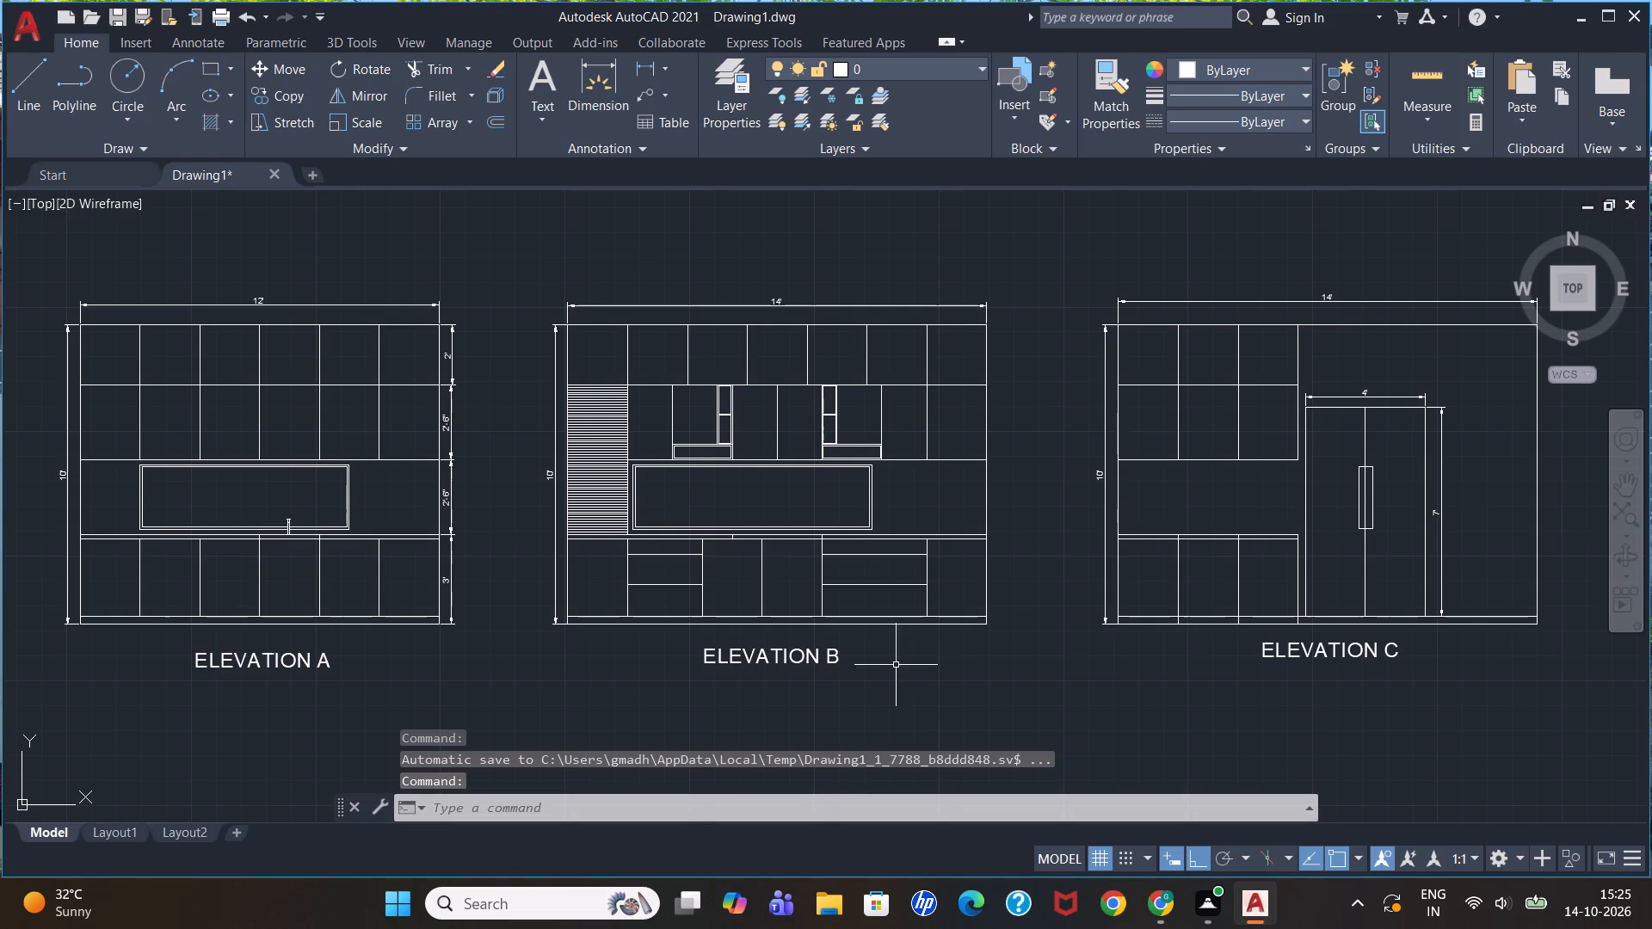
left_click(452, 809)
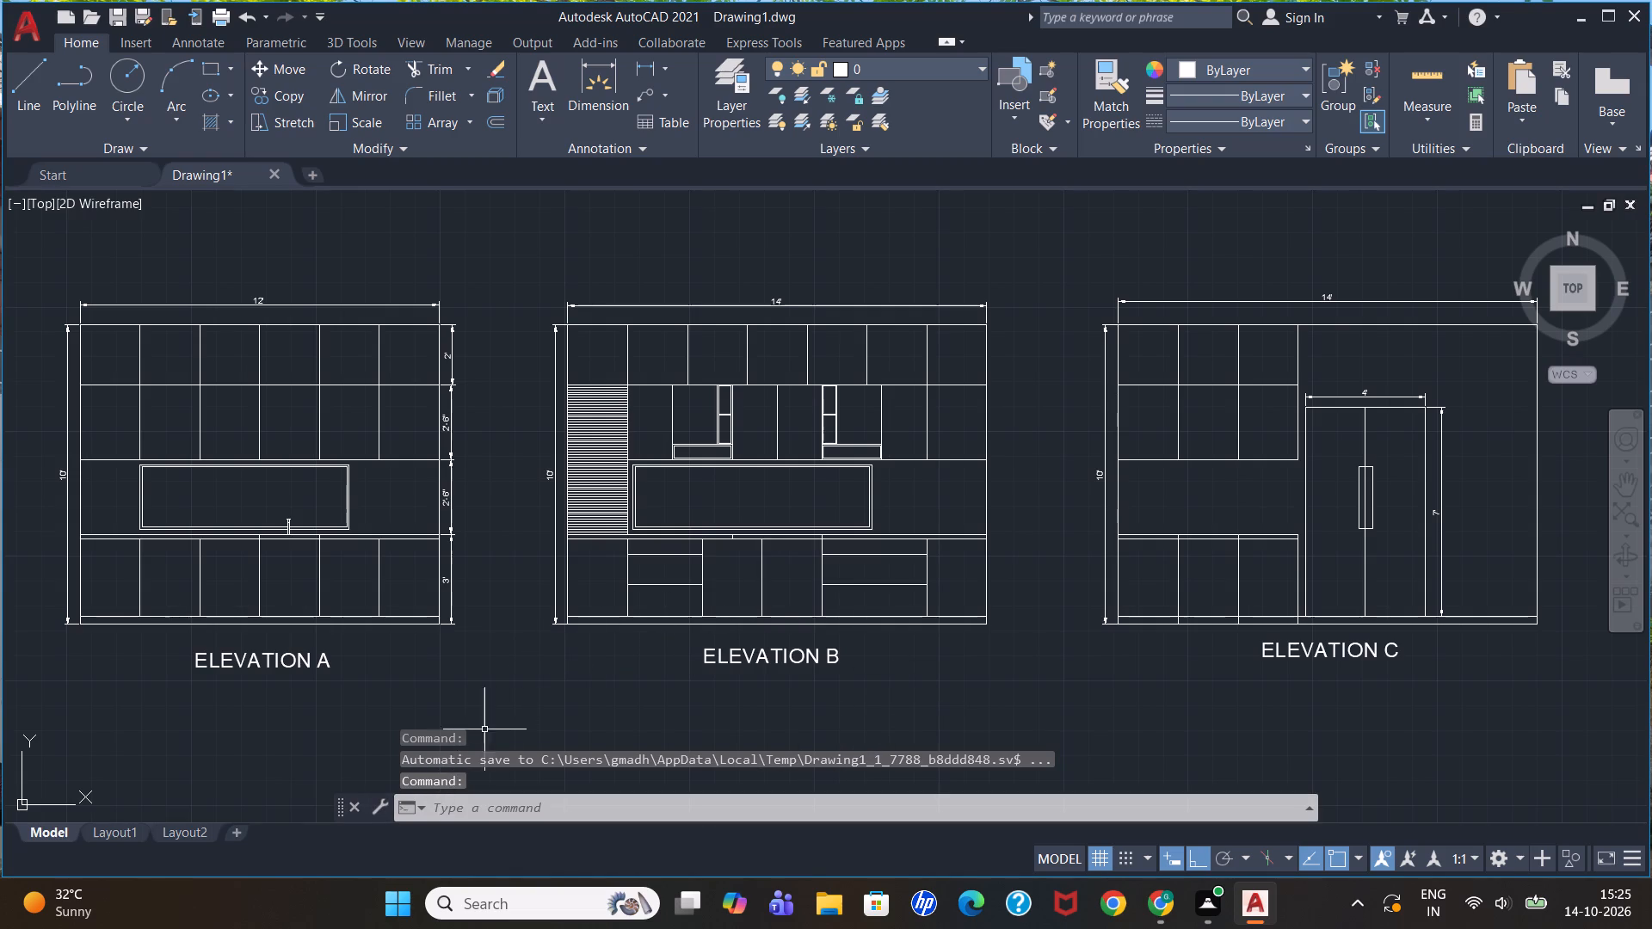
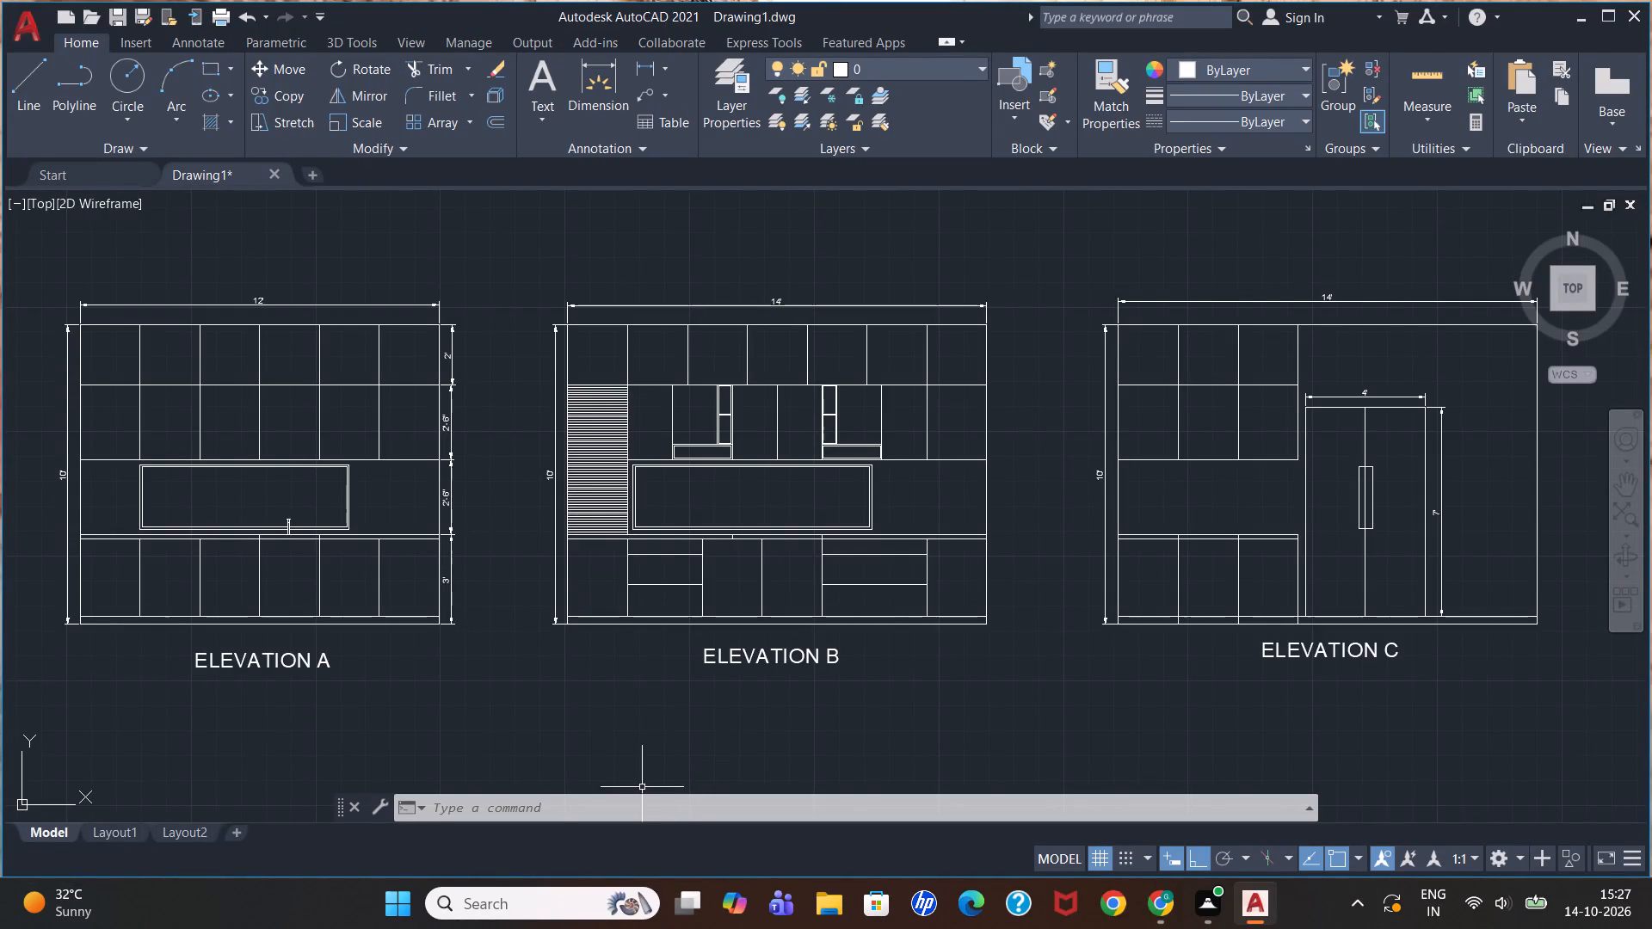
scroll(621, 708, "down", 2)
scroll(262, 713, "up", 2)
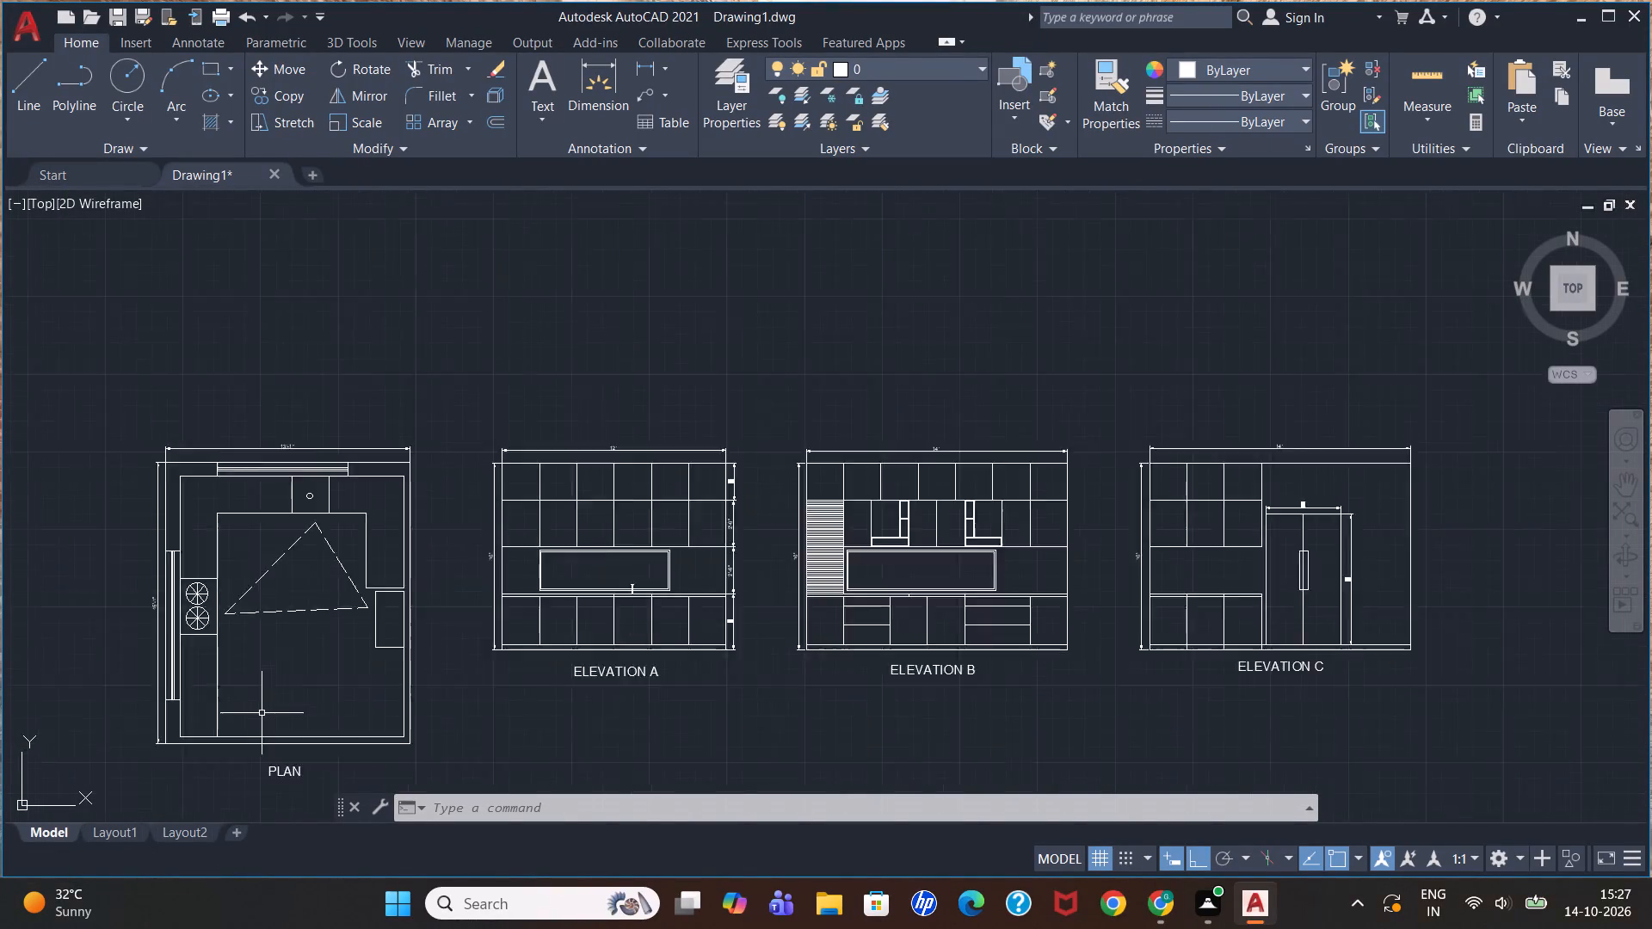
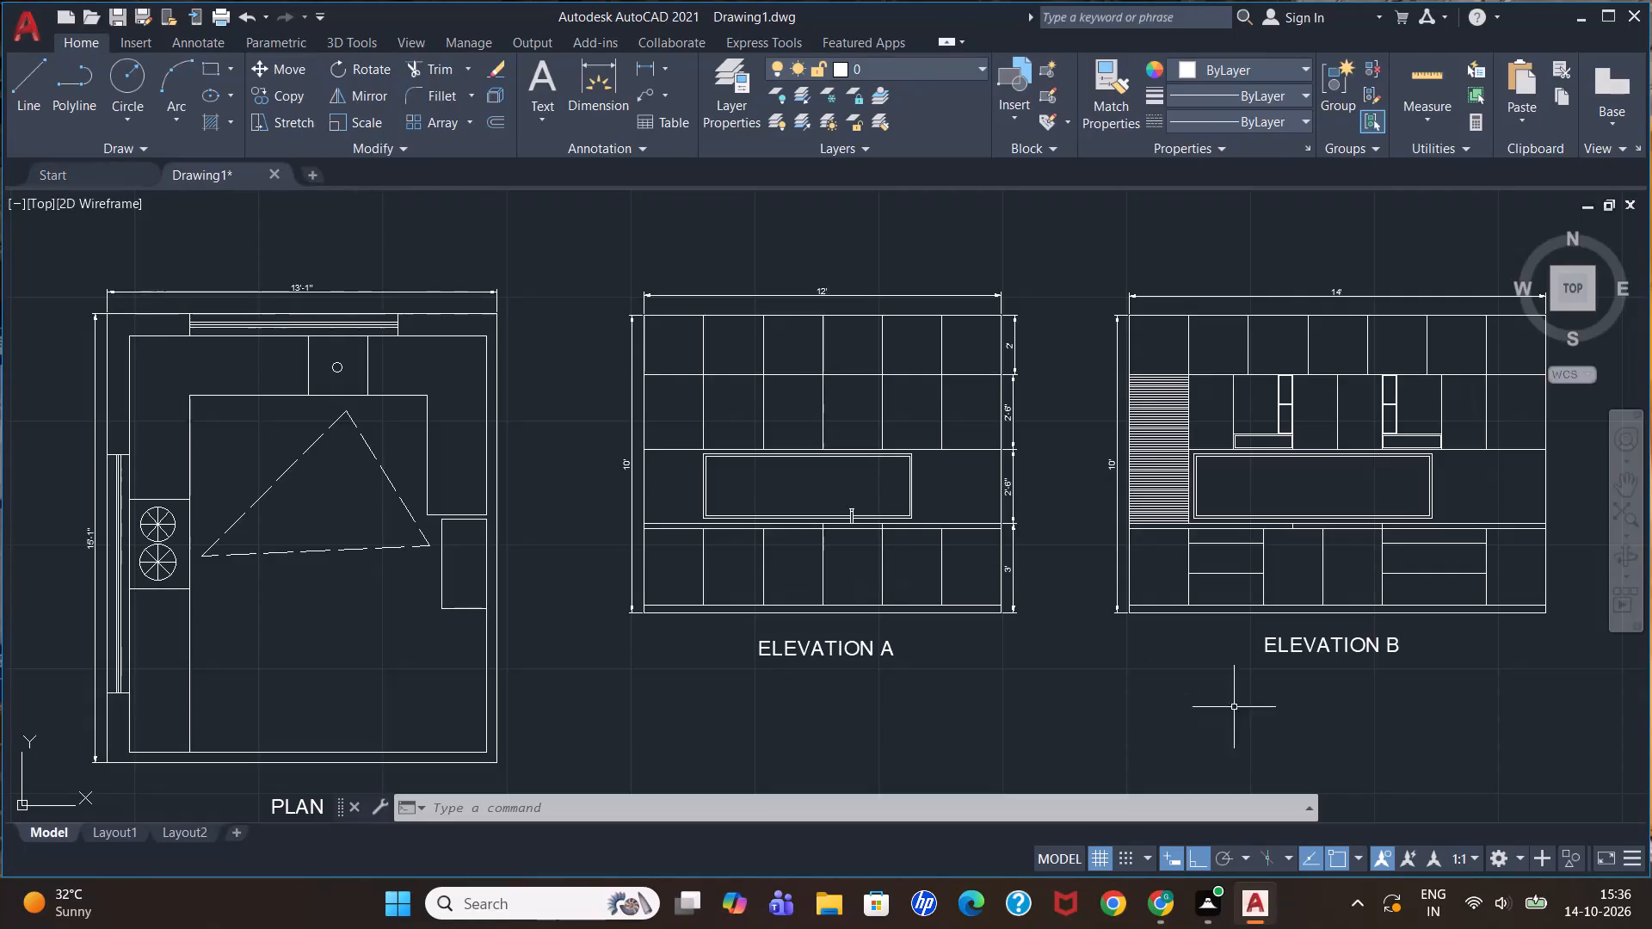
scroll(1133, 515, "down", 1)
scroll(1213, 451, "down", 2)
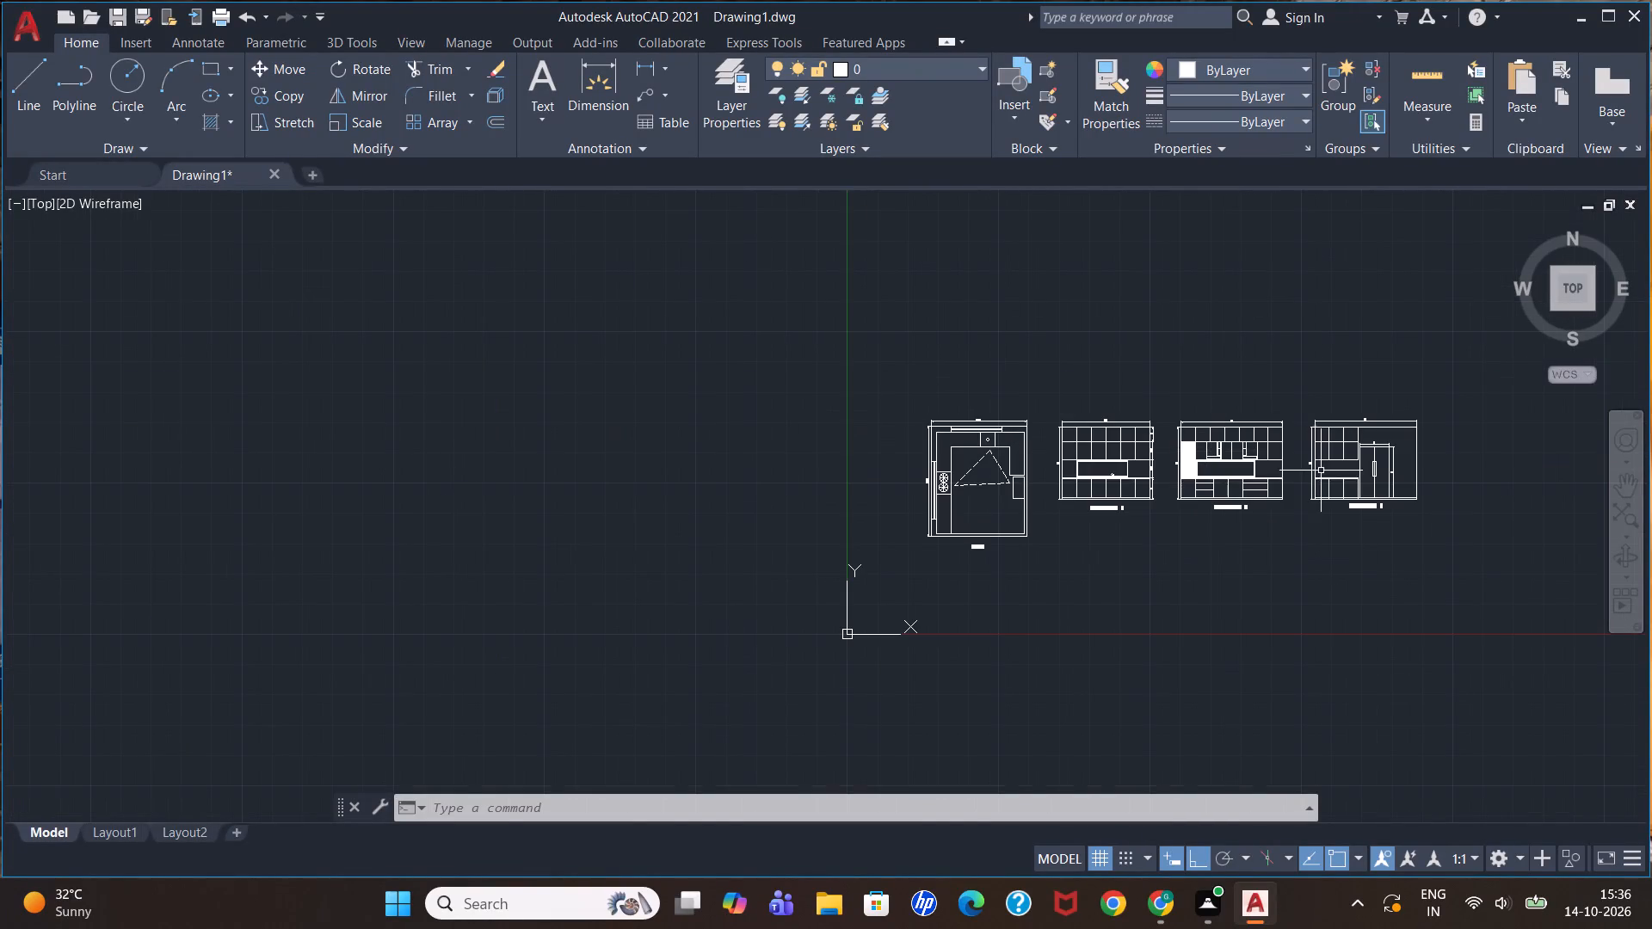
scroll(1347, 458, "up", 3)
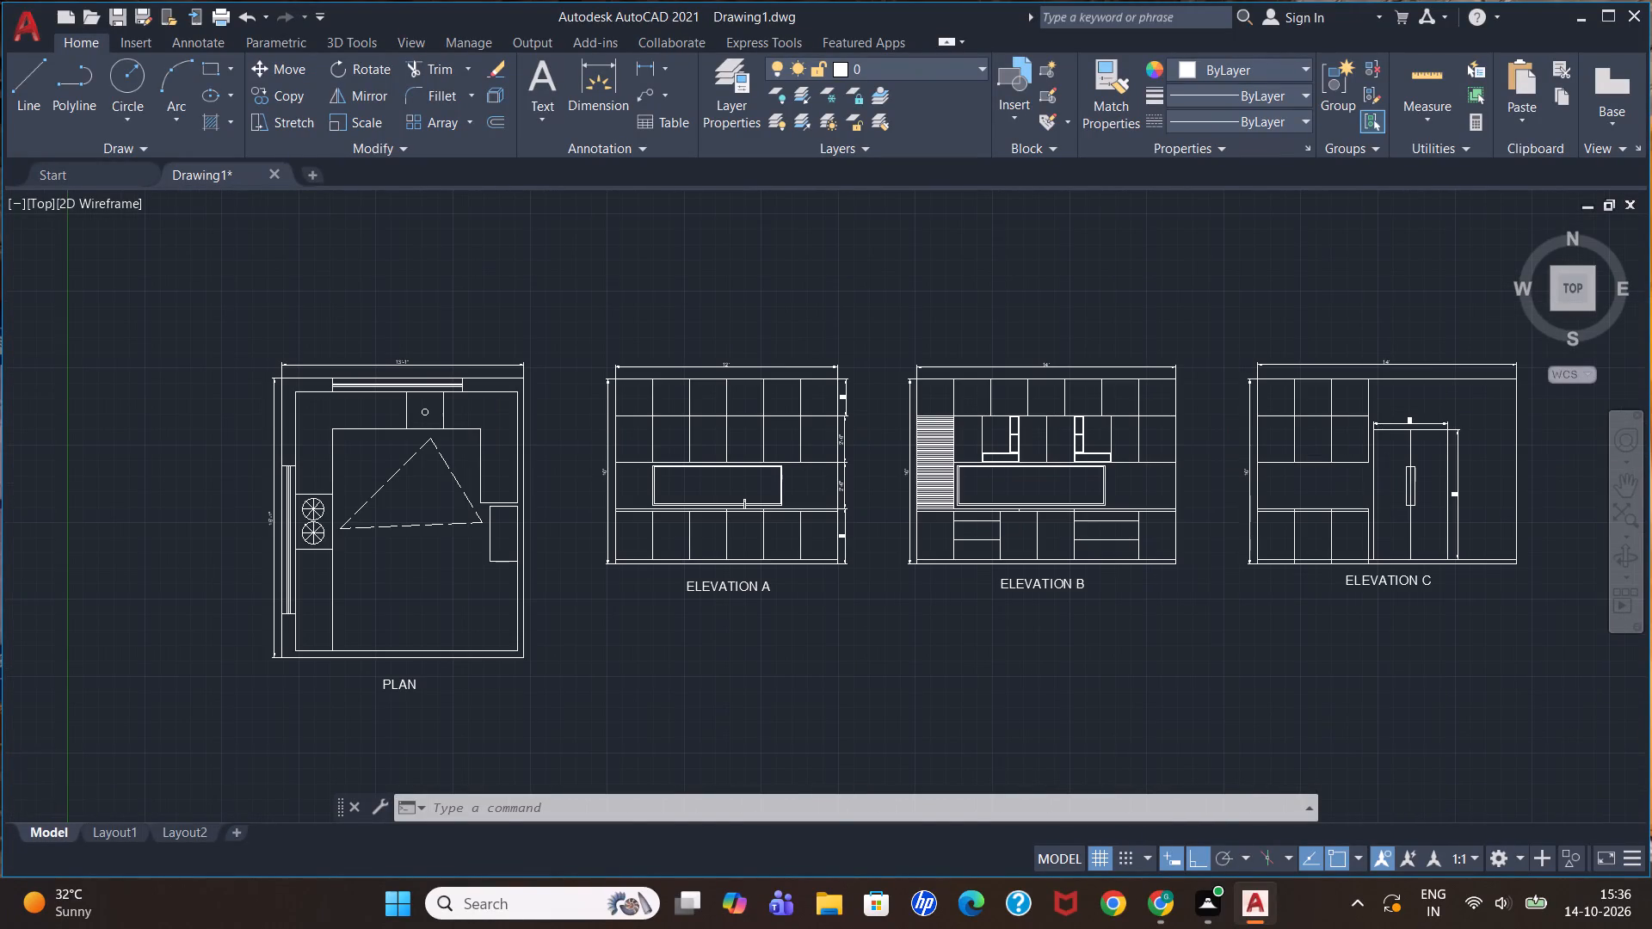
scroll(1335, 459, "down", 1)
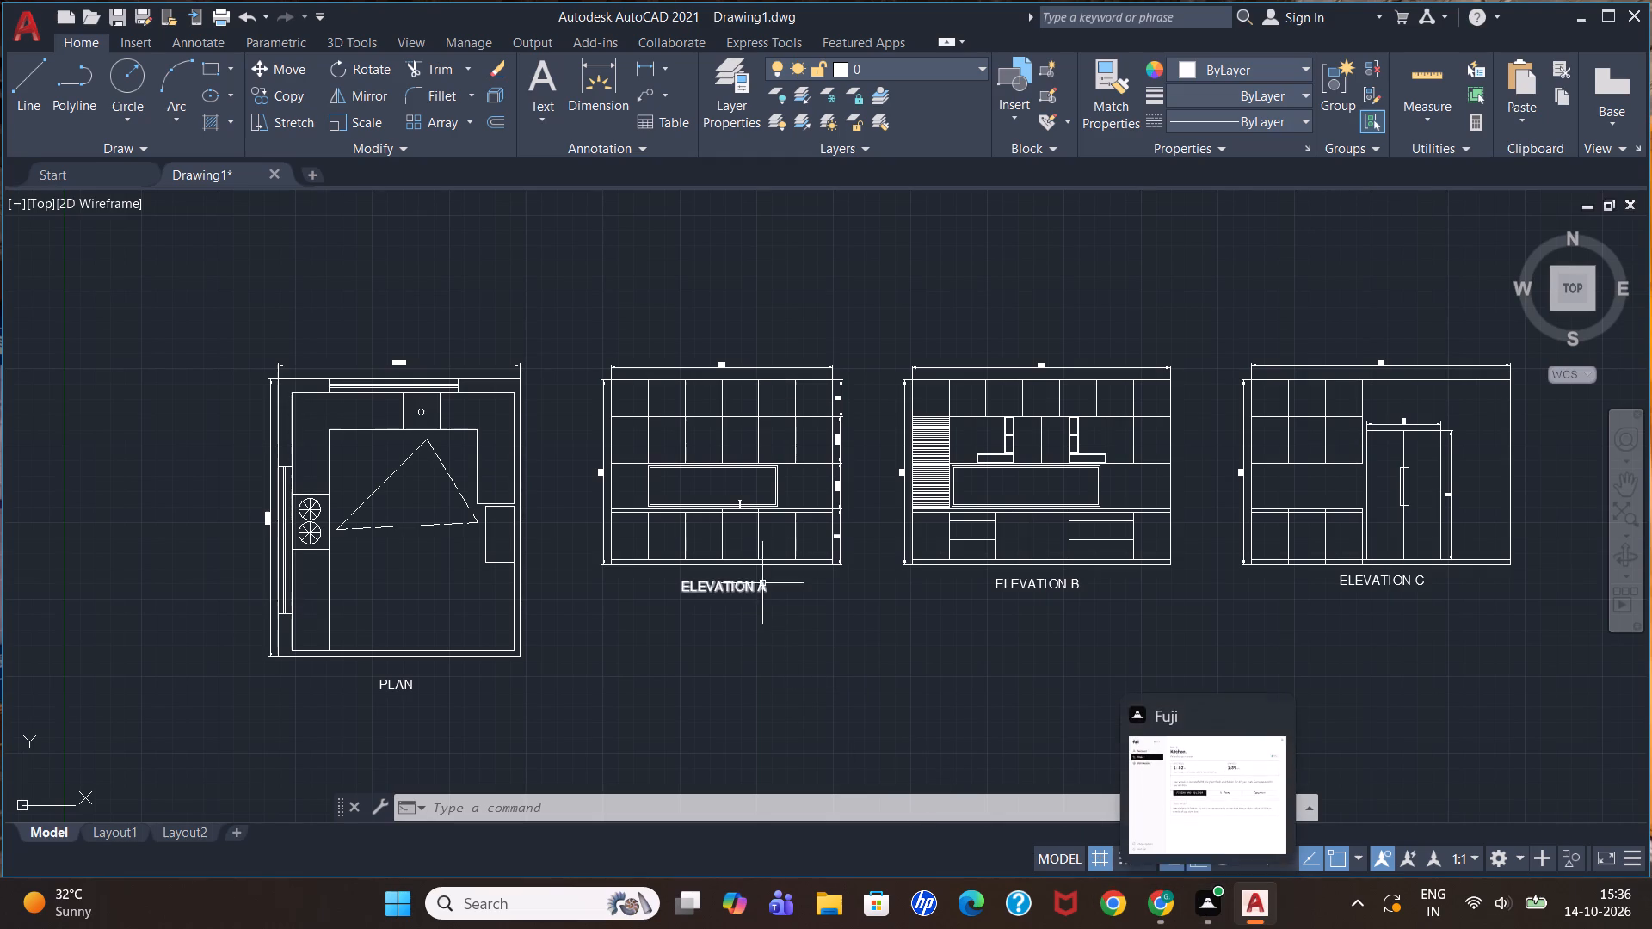
Turn off command log file recording with the LOGFILEOFF command.
left_click(593, 816)
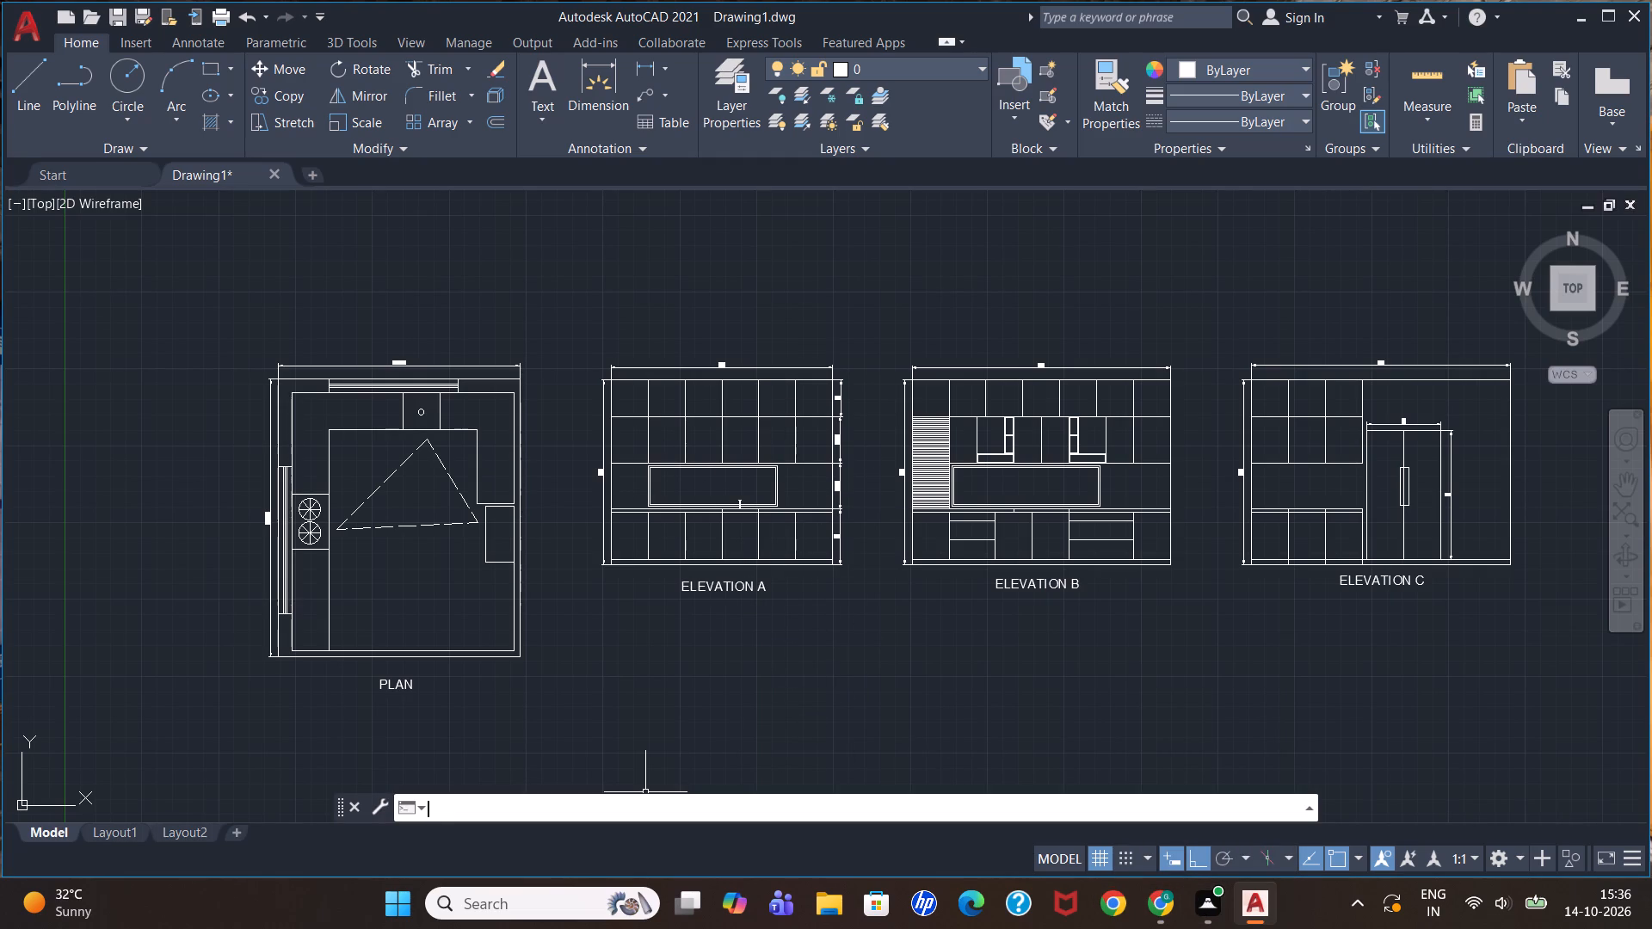
type("LO")
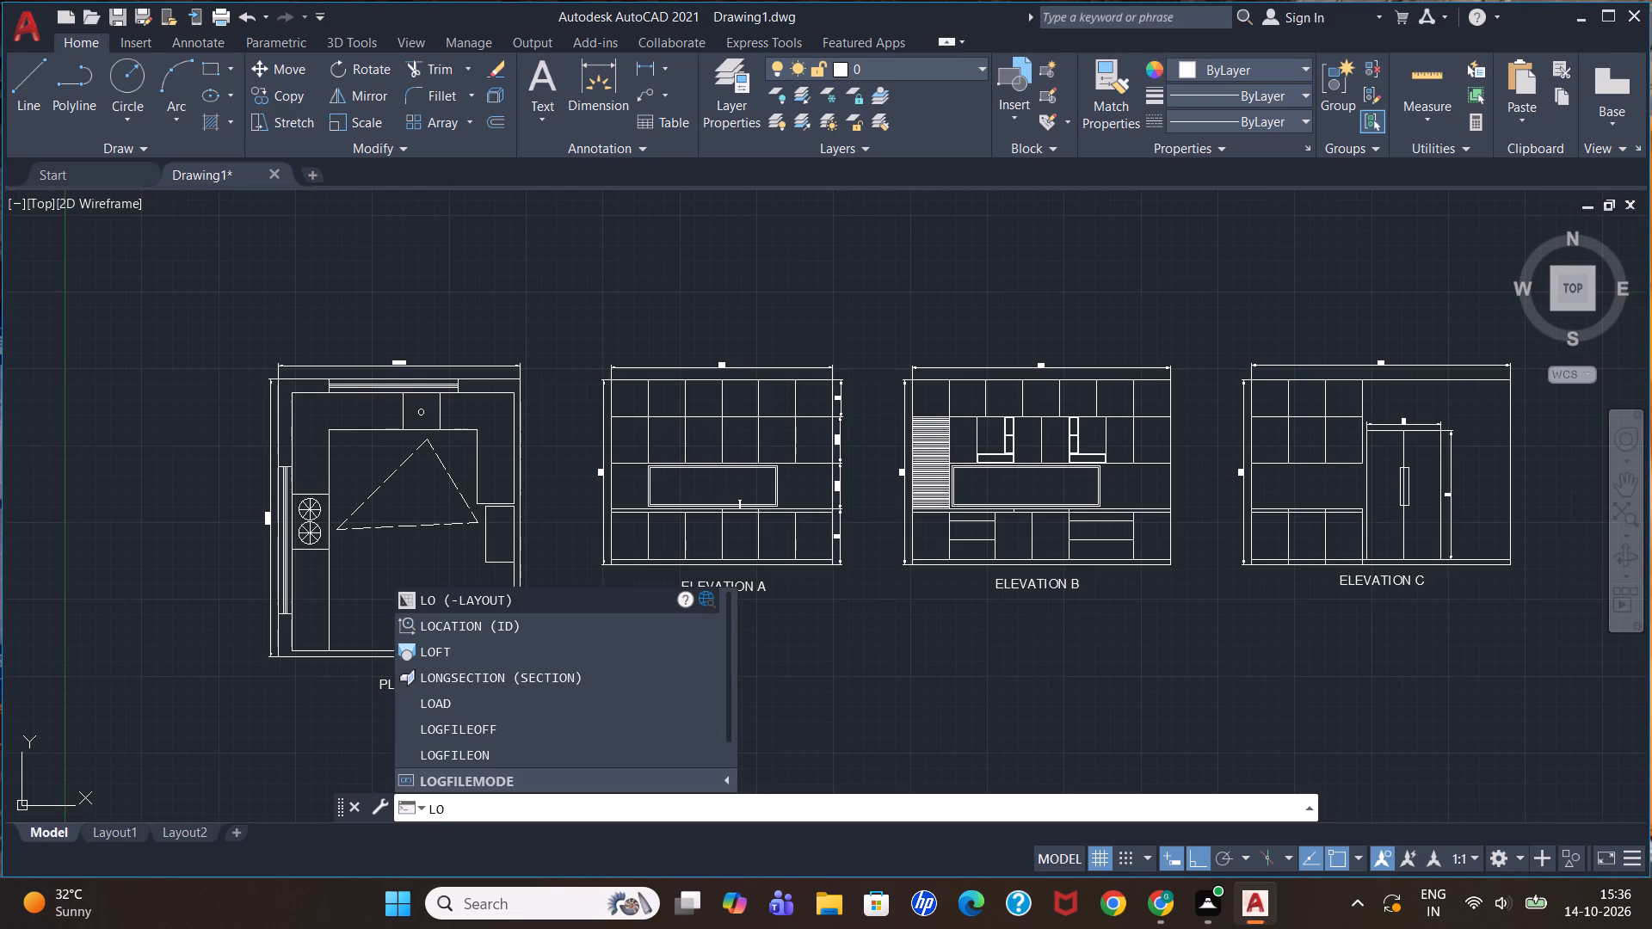
type("GFILEOFF")
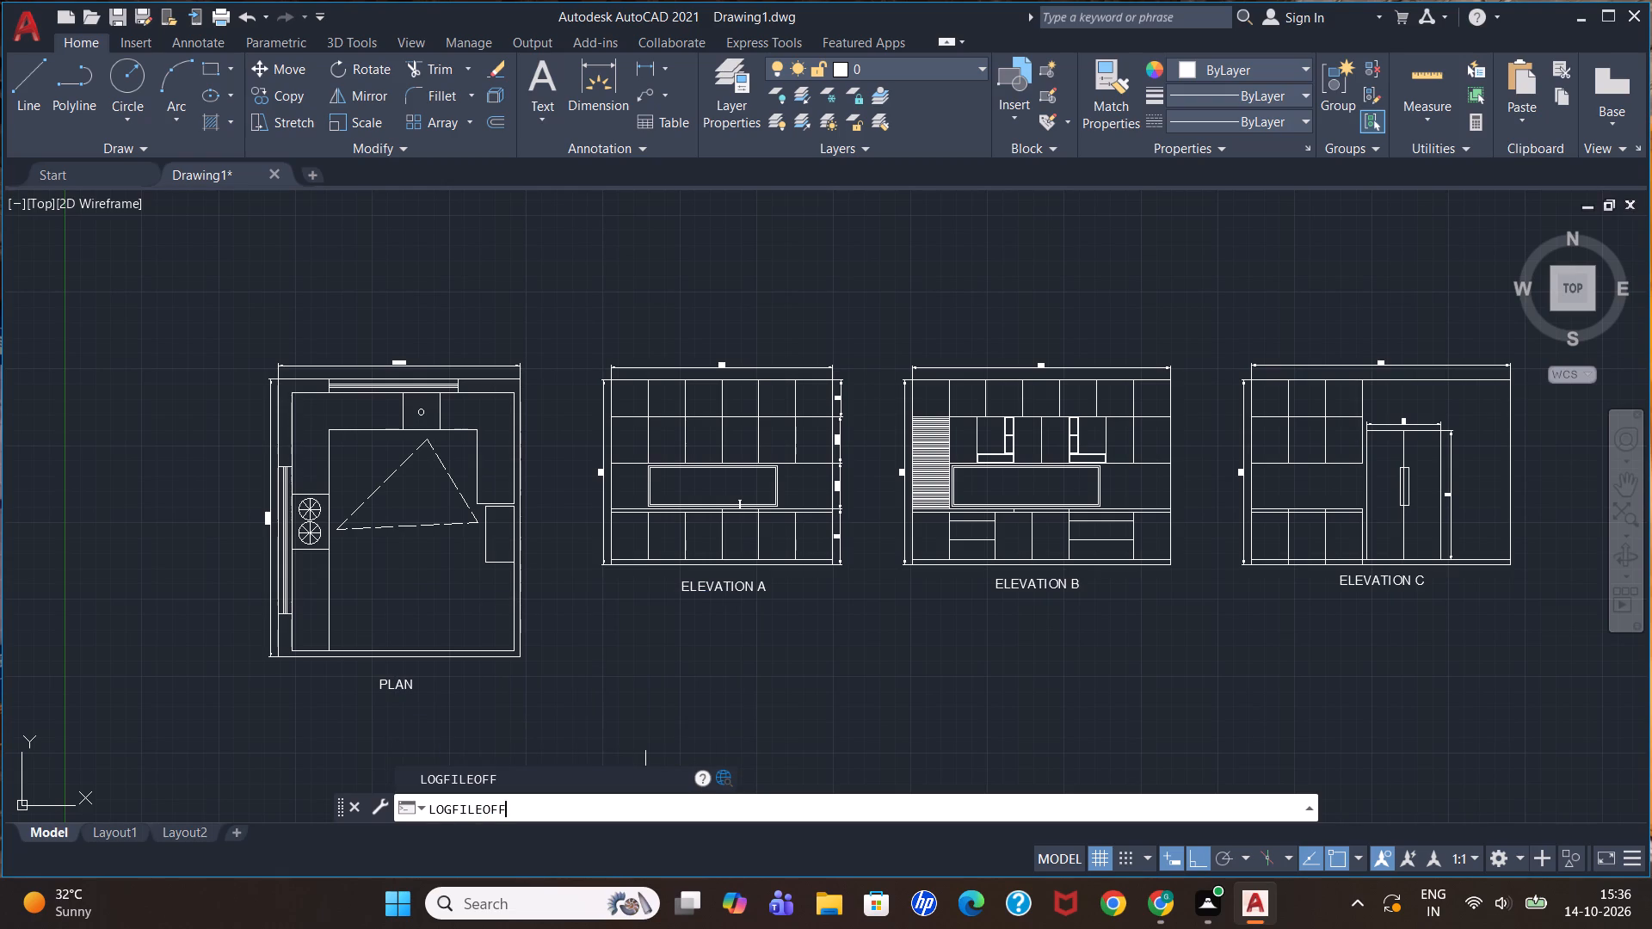
key("Return")
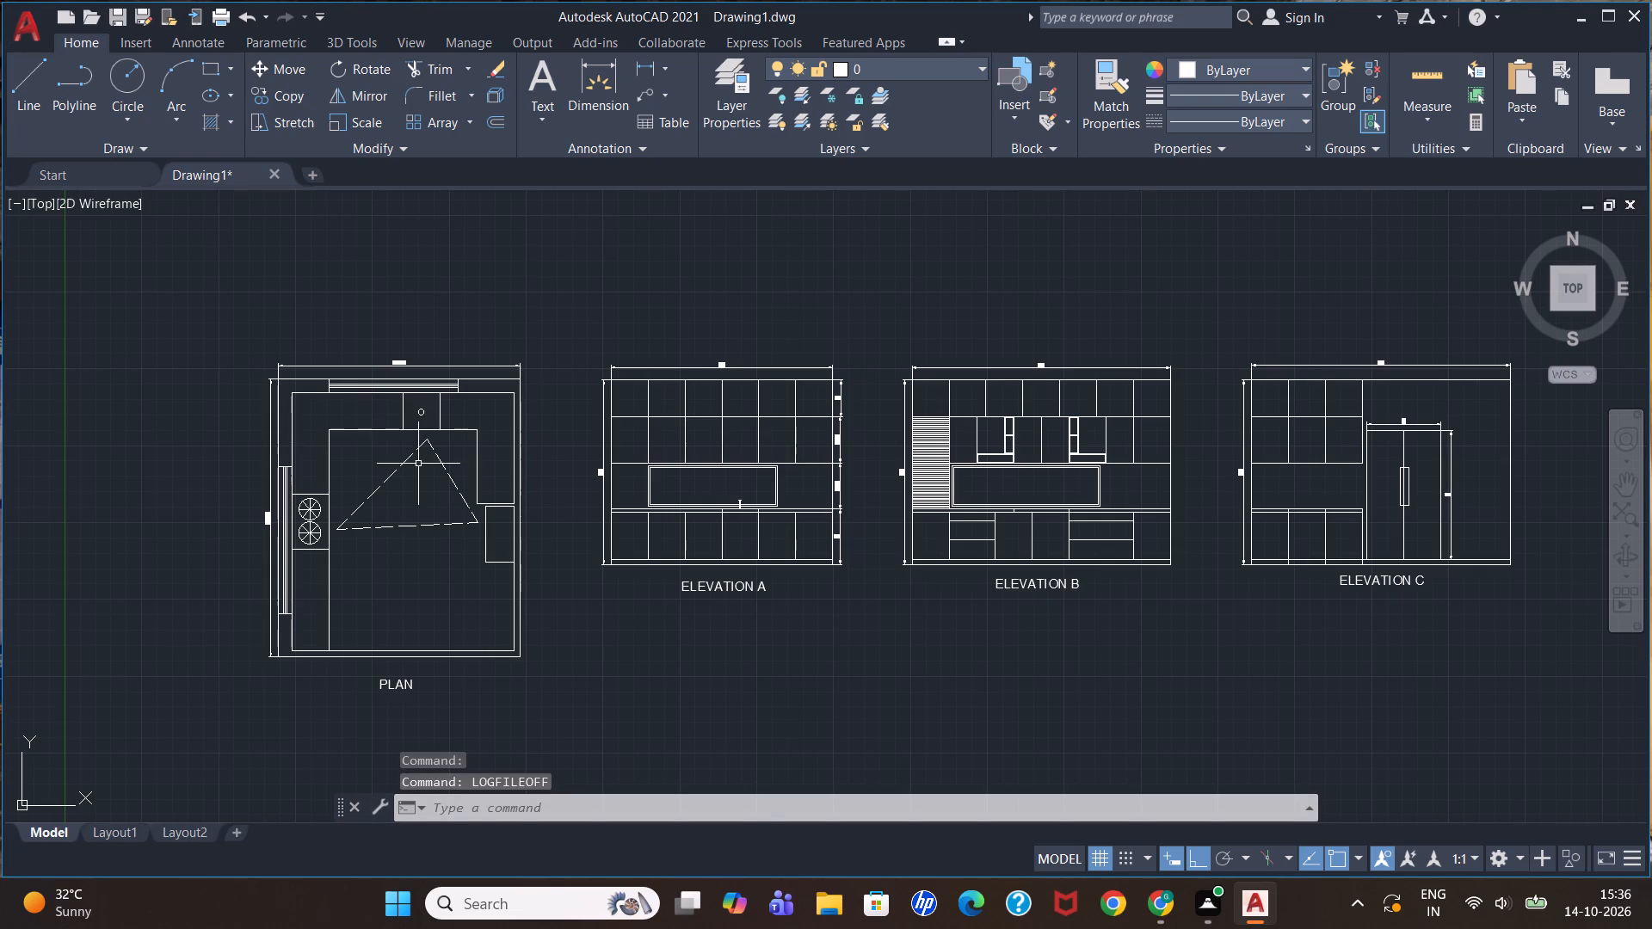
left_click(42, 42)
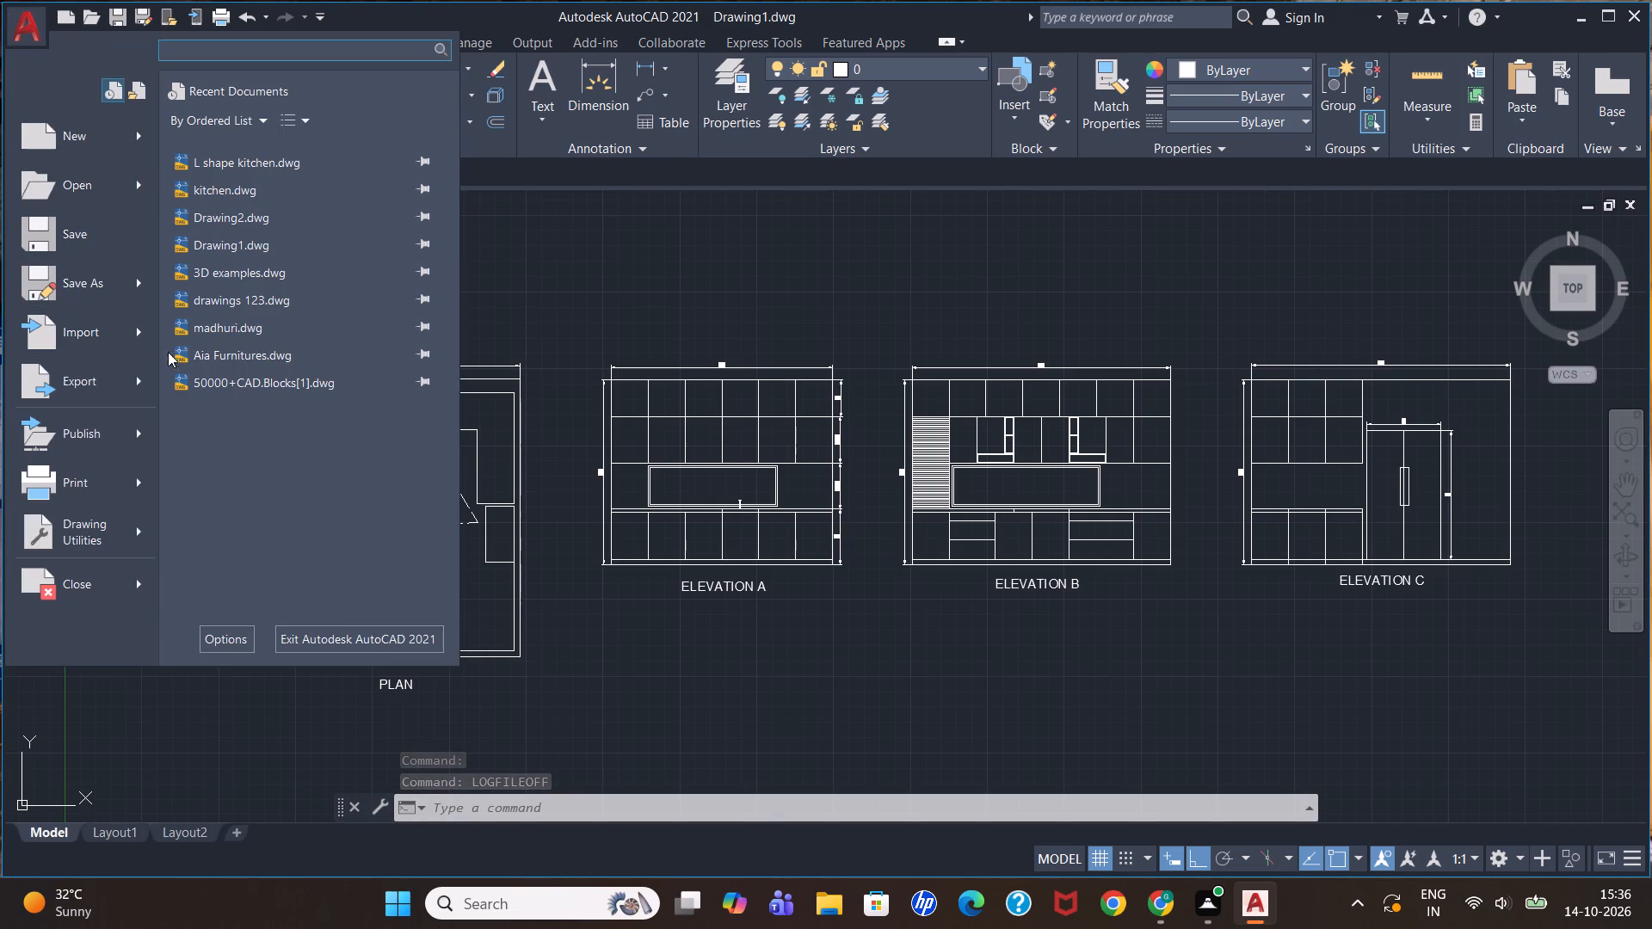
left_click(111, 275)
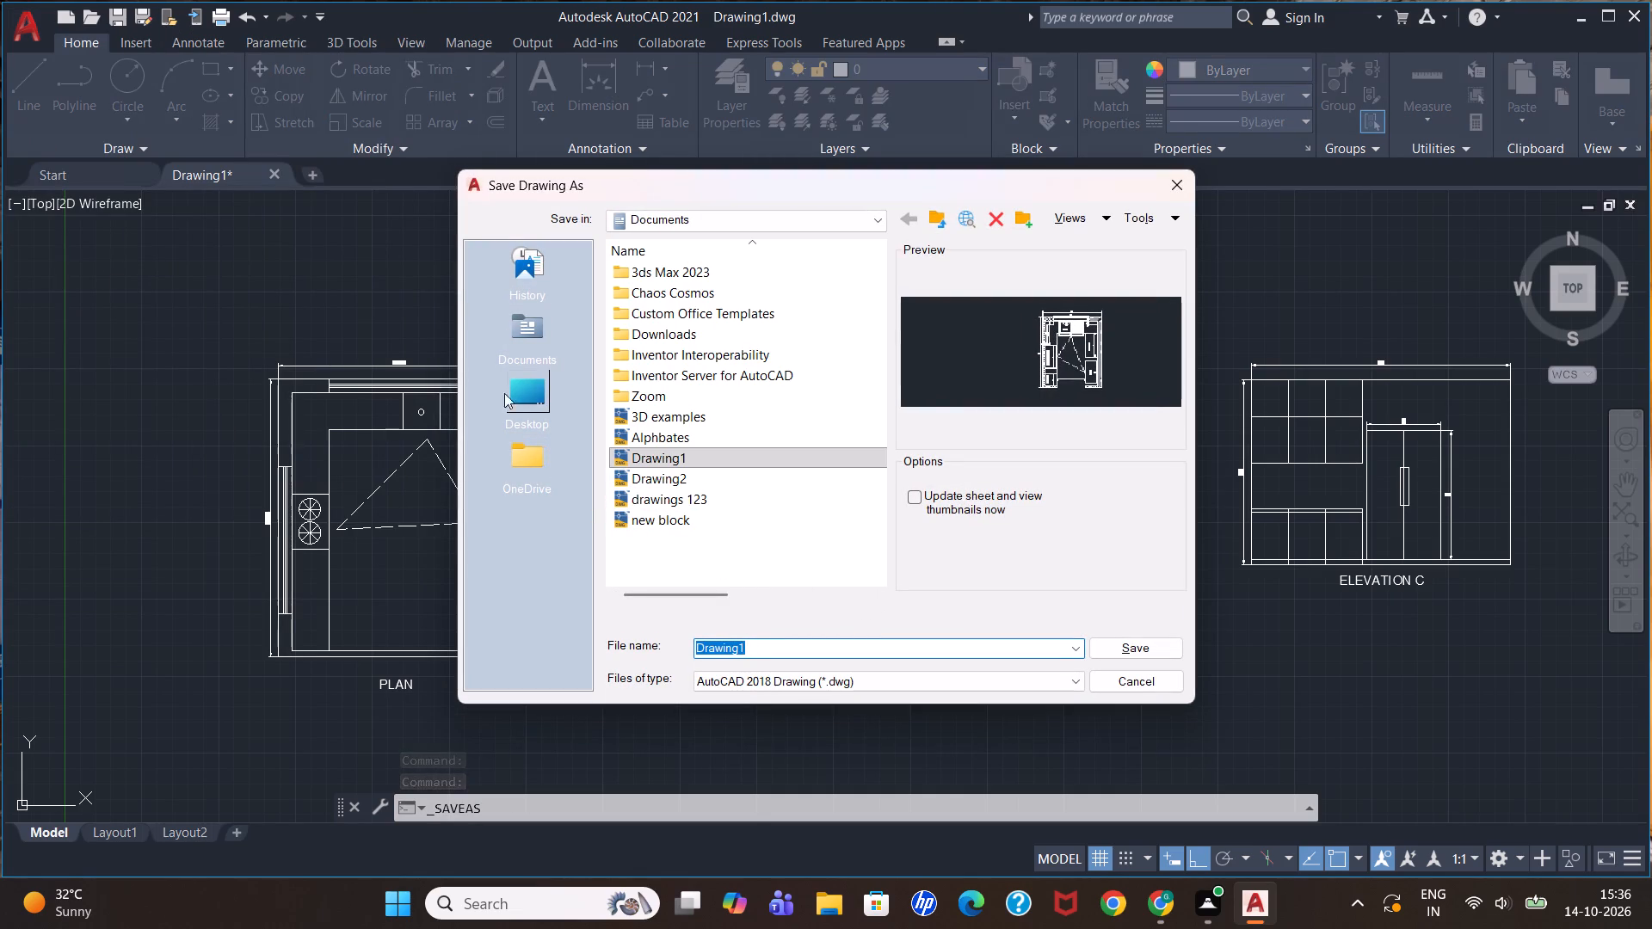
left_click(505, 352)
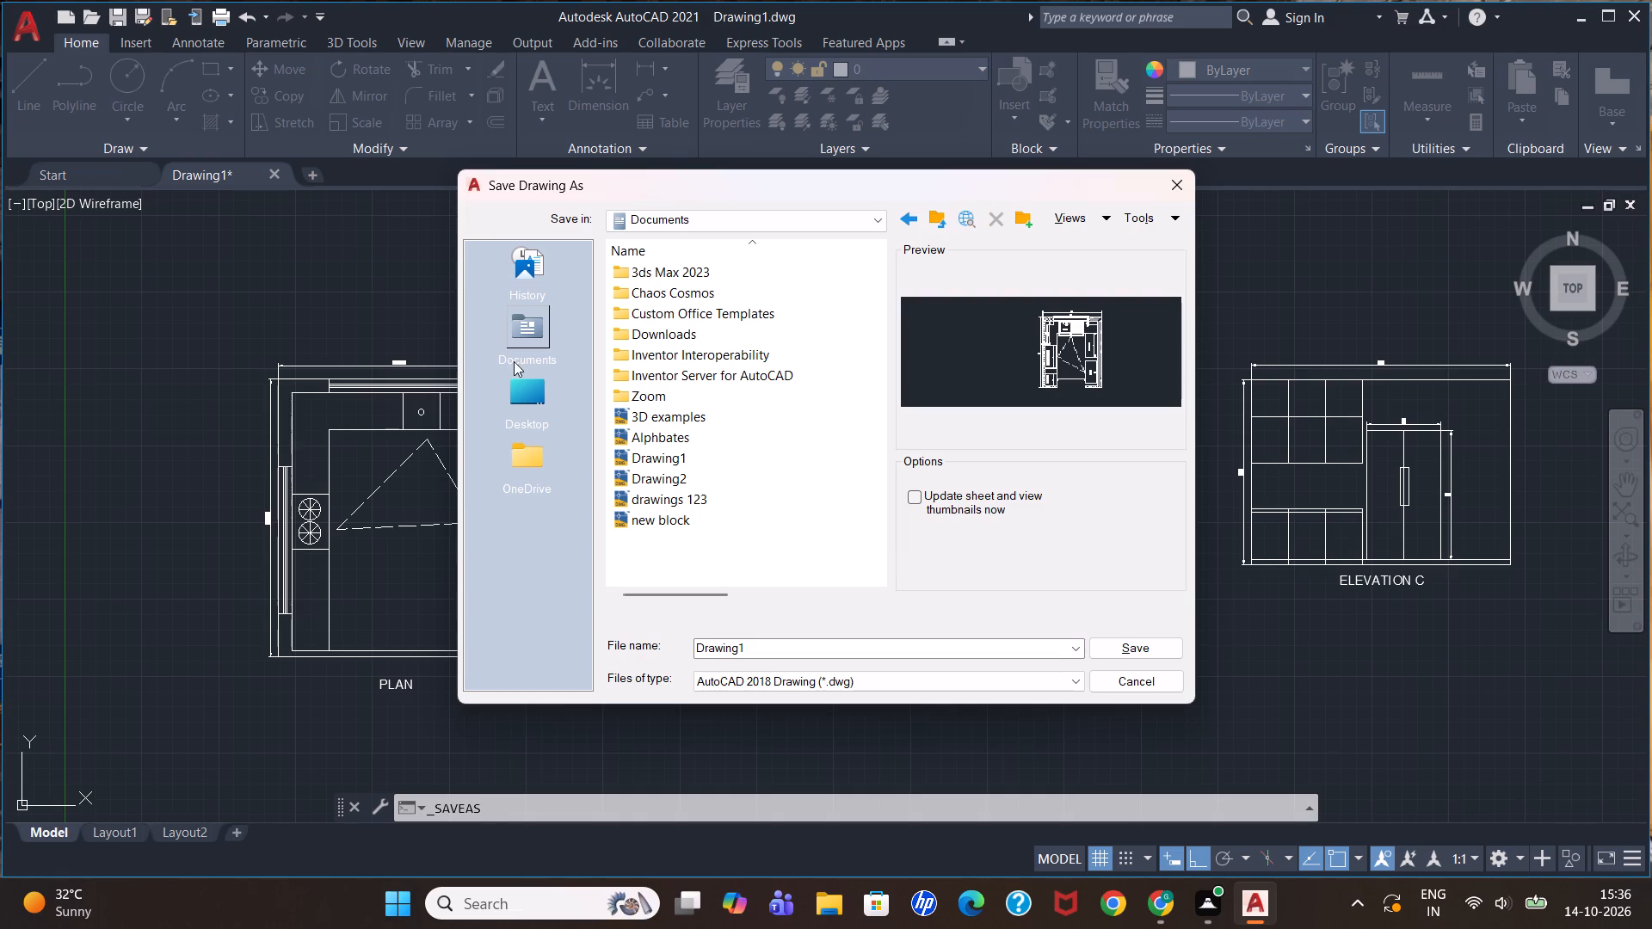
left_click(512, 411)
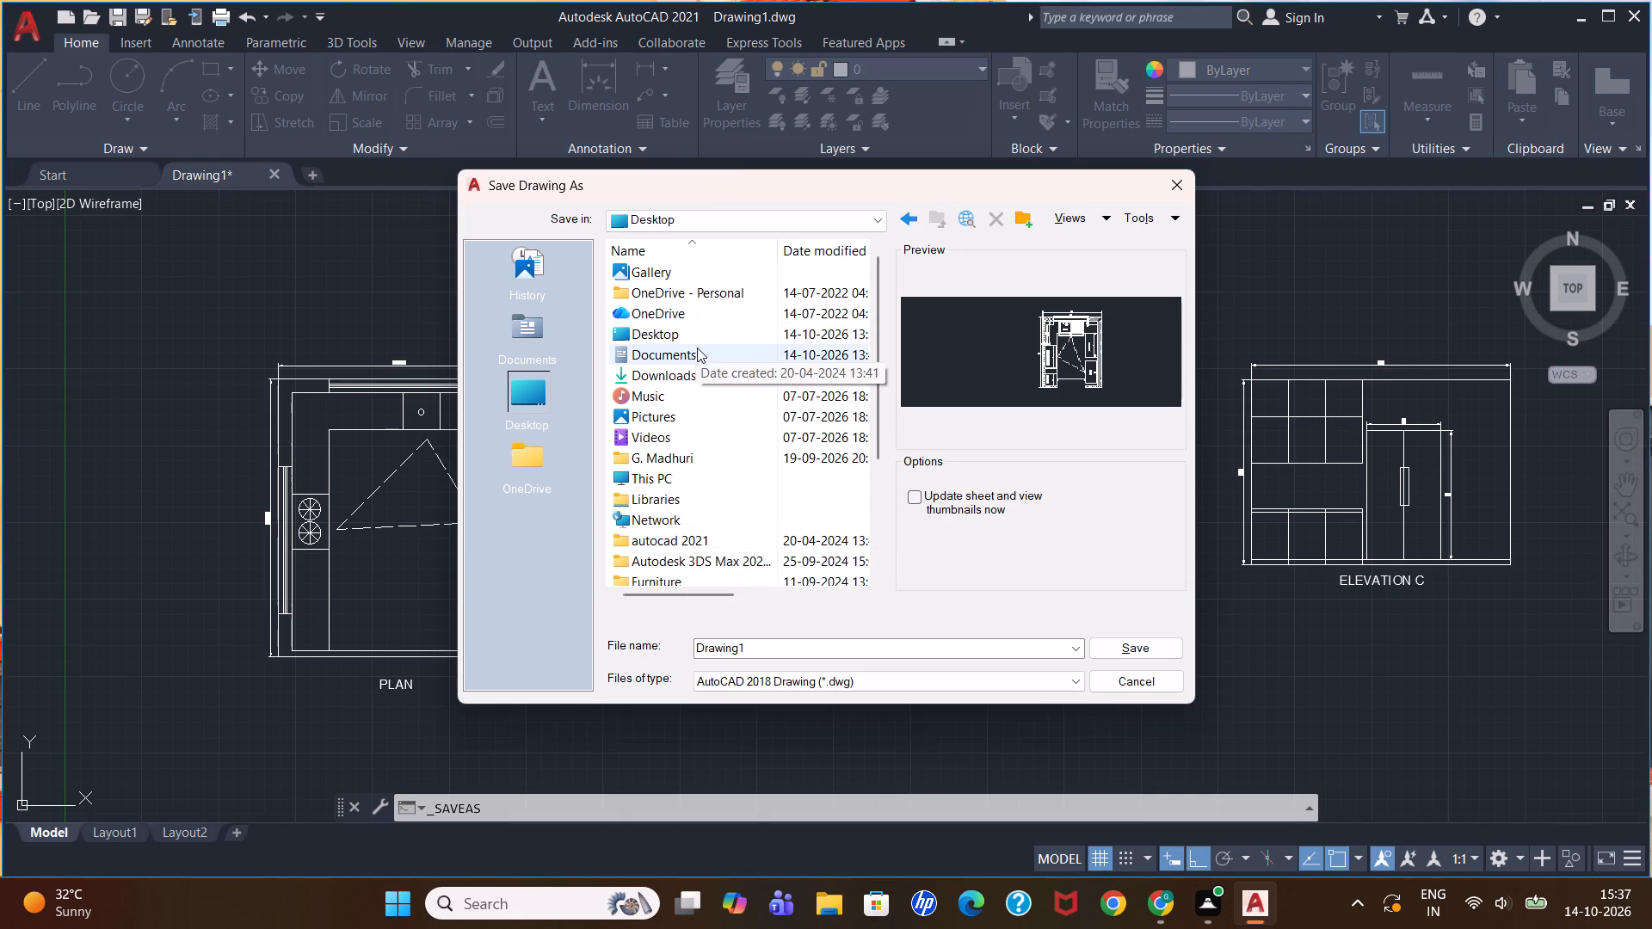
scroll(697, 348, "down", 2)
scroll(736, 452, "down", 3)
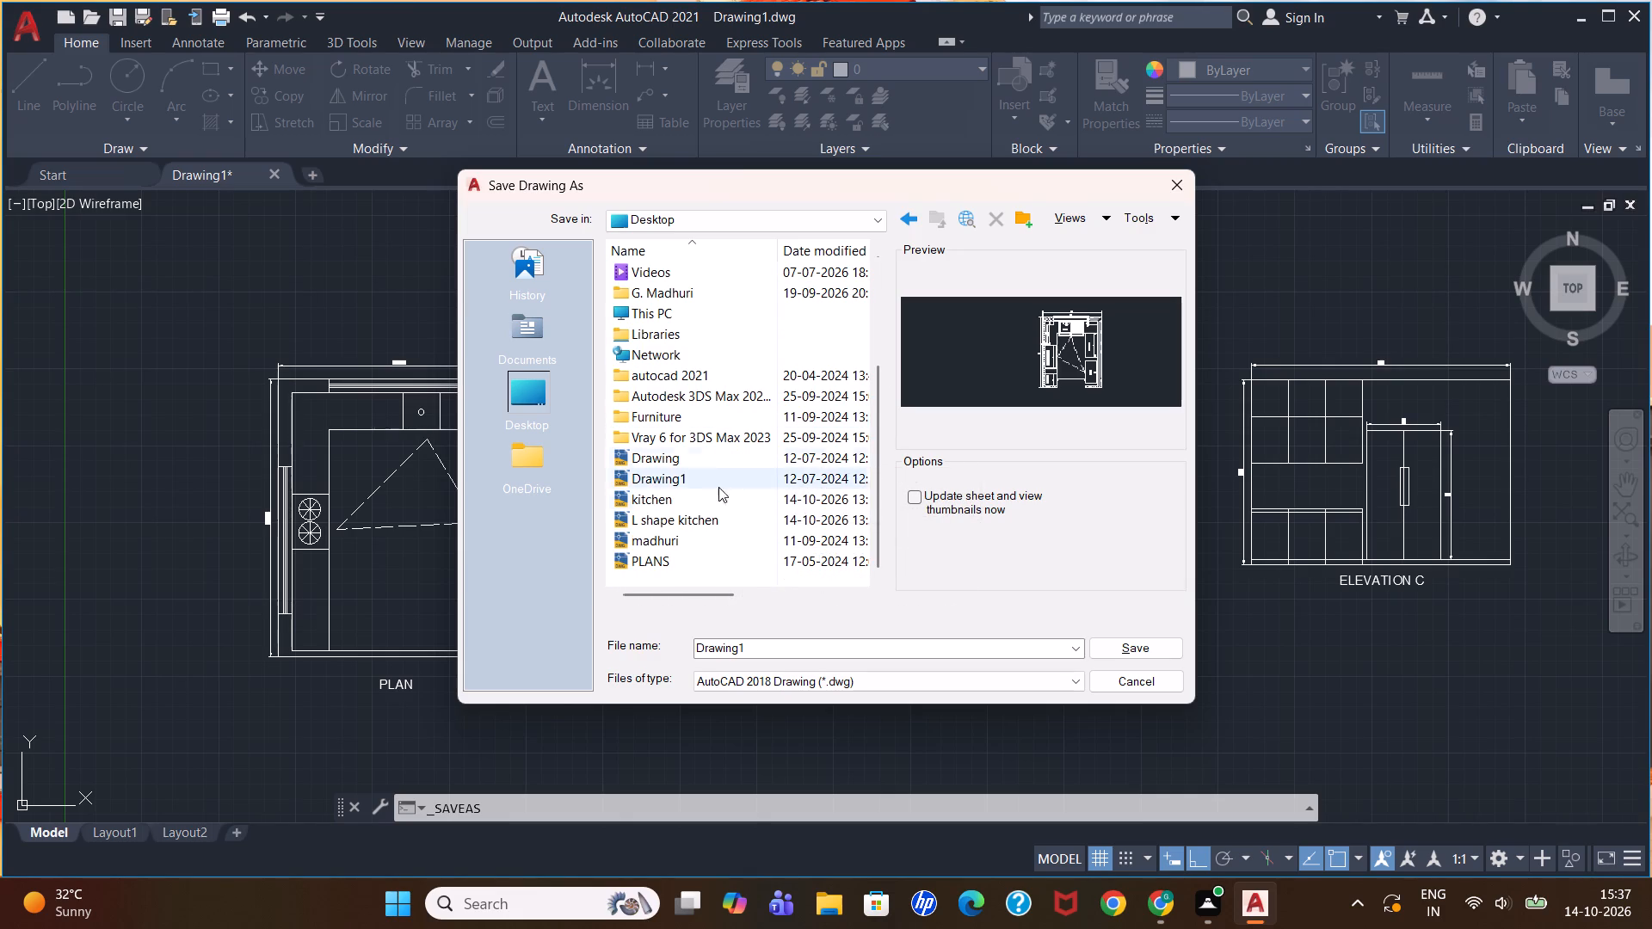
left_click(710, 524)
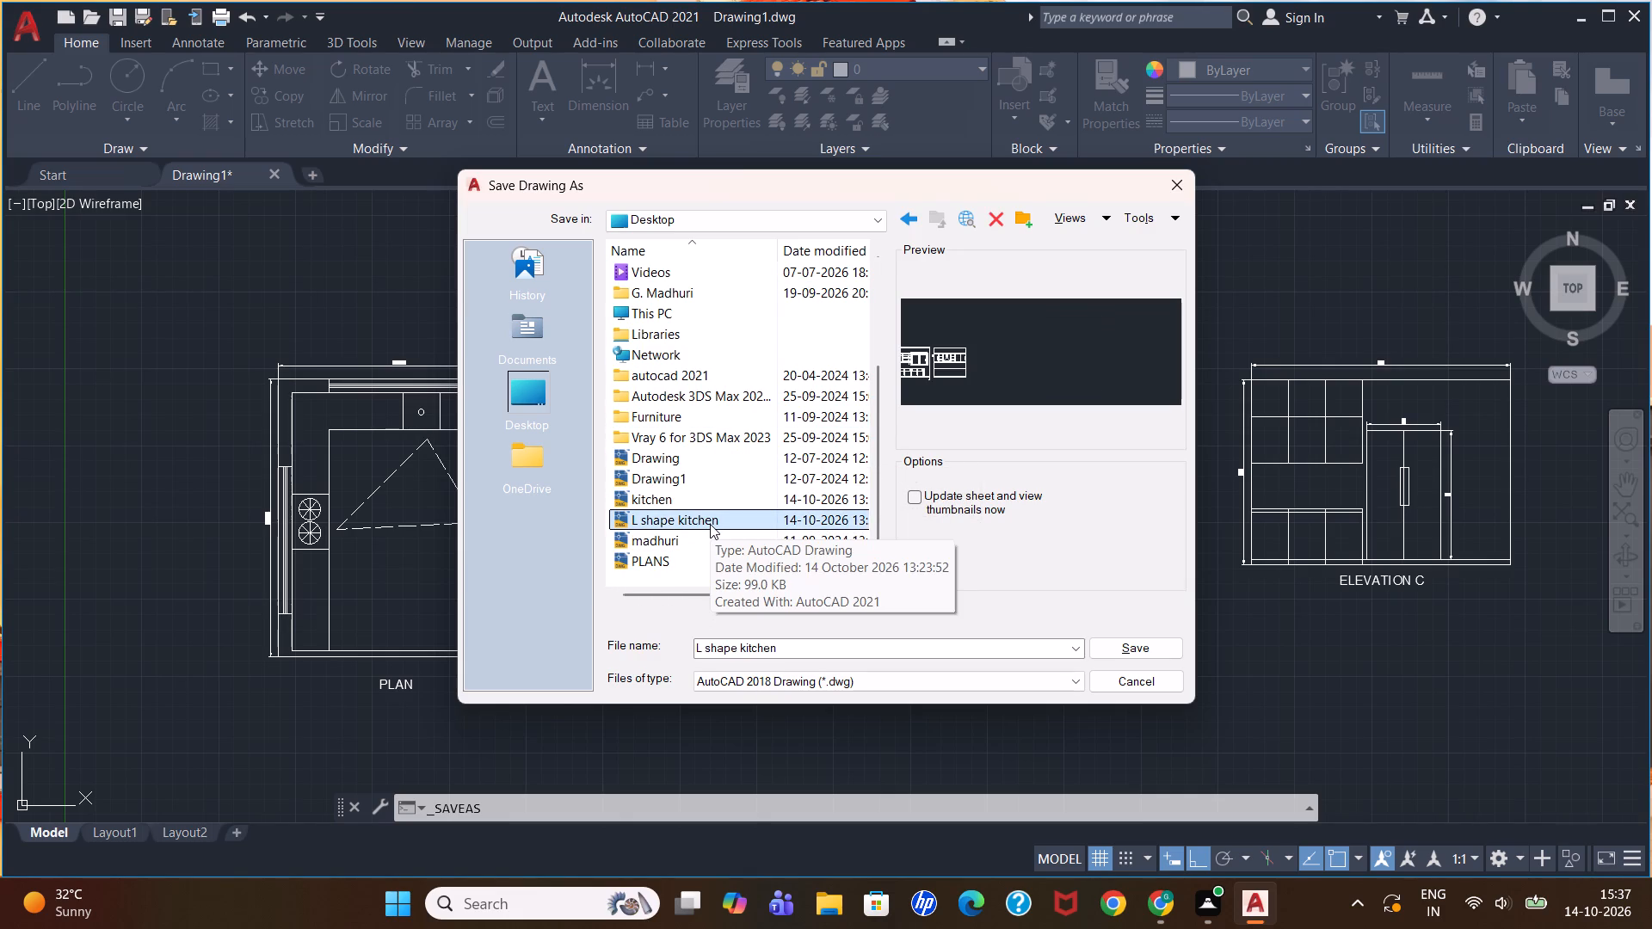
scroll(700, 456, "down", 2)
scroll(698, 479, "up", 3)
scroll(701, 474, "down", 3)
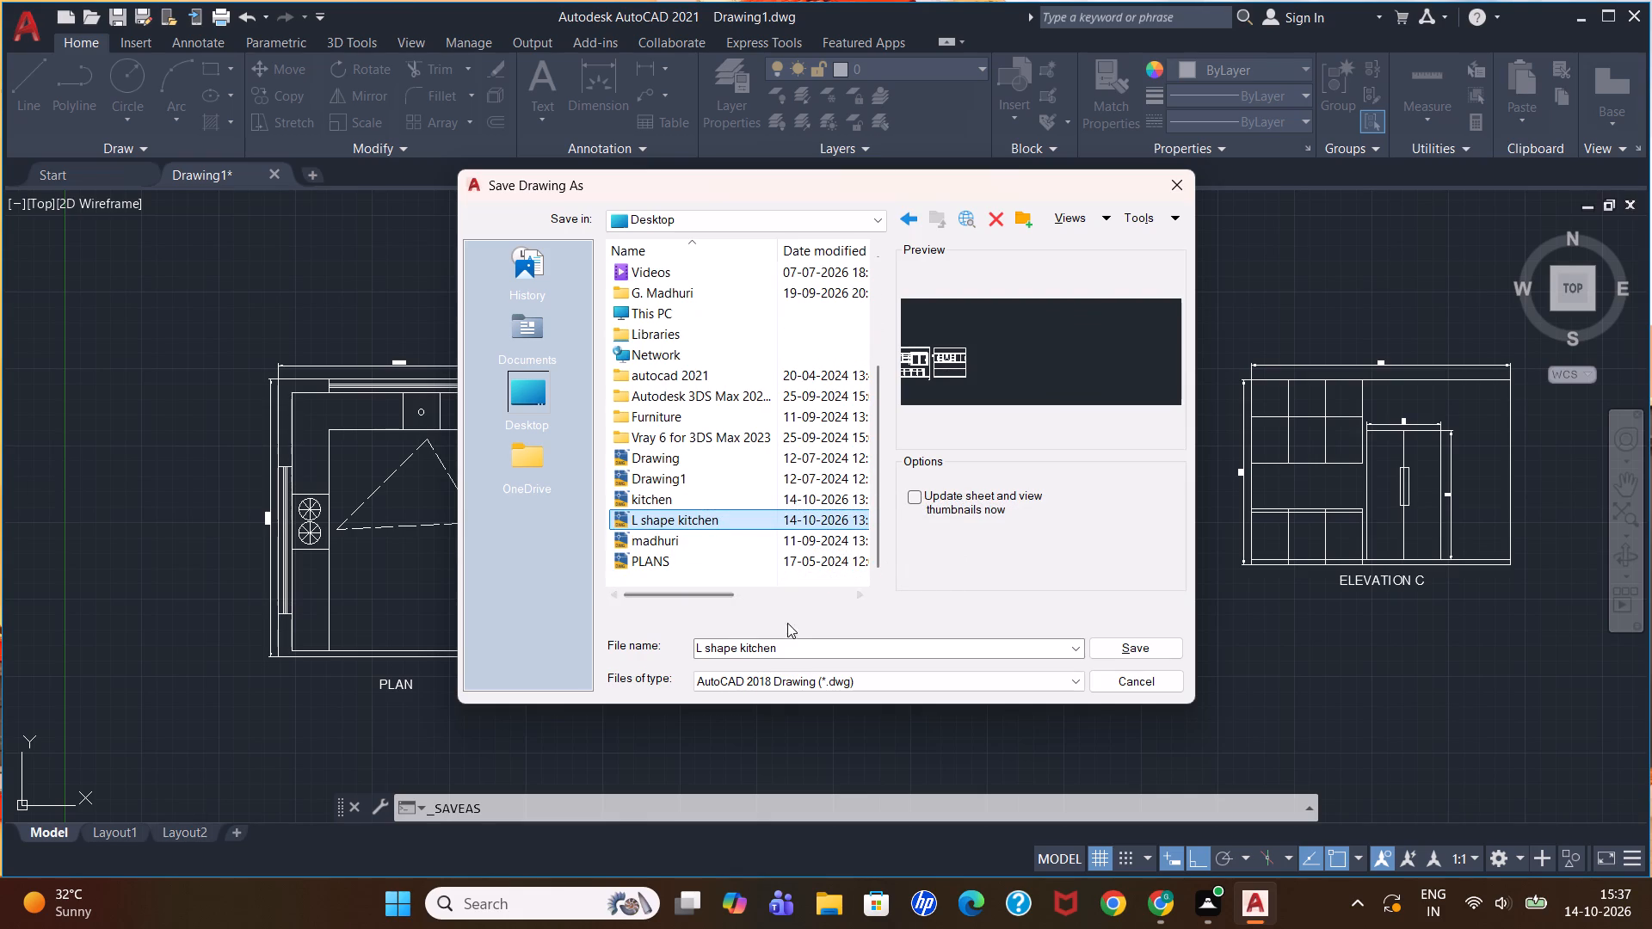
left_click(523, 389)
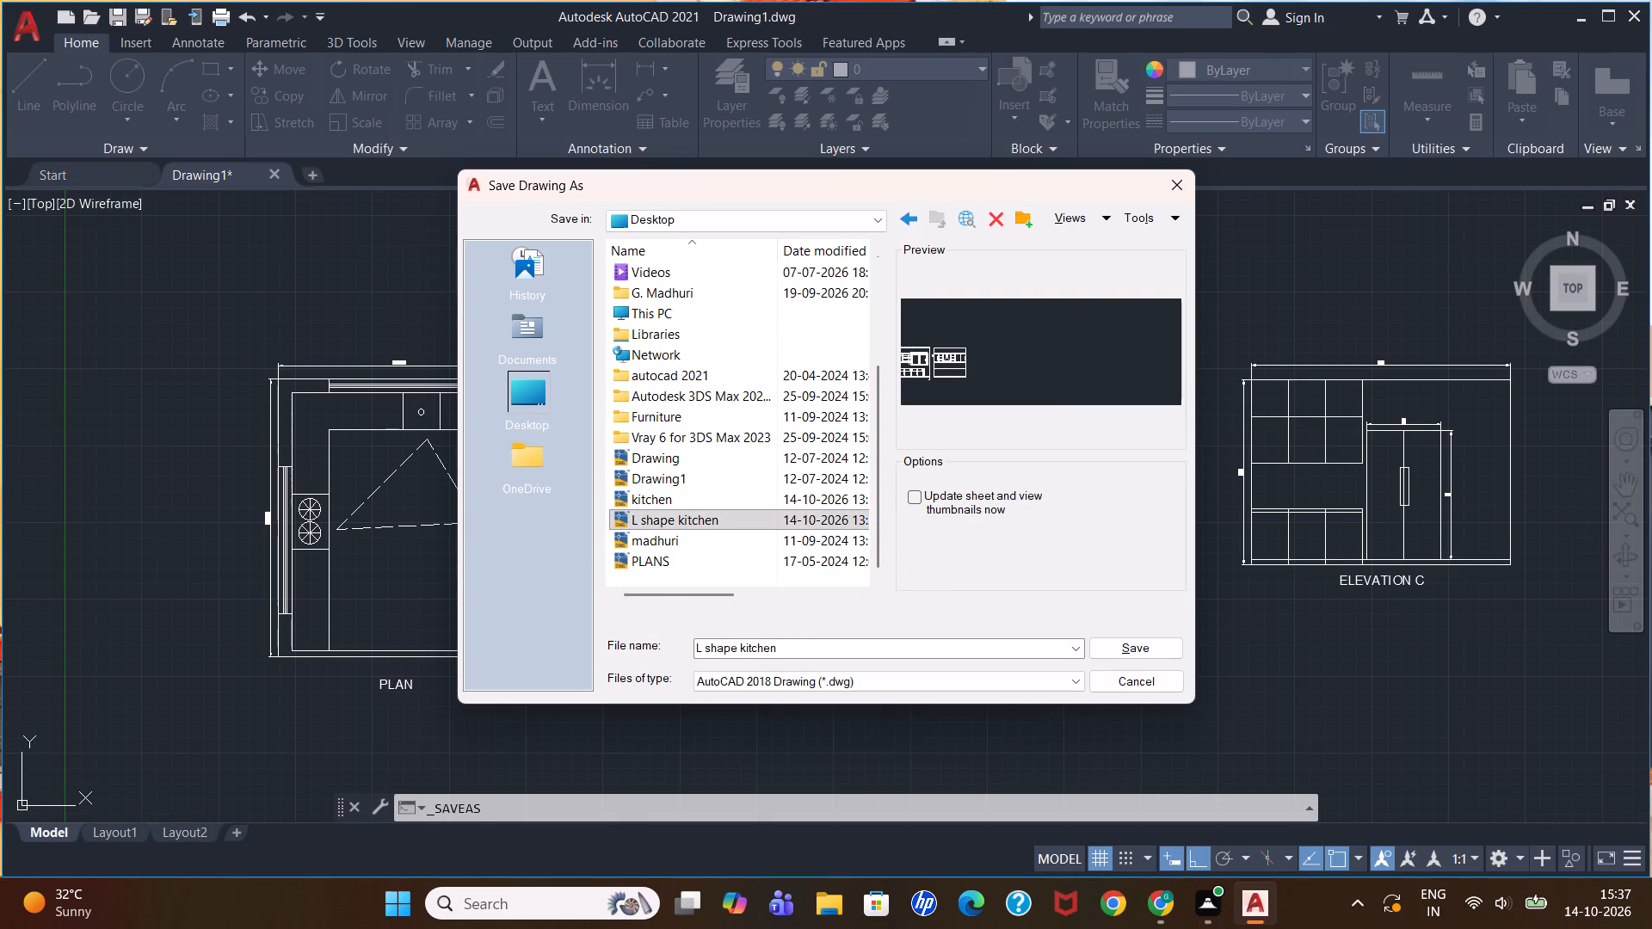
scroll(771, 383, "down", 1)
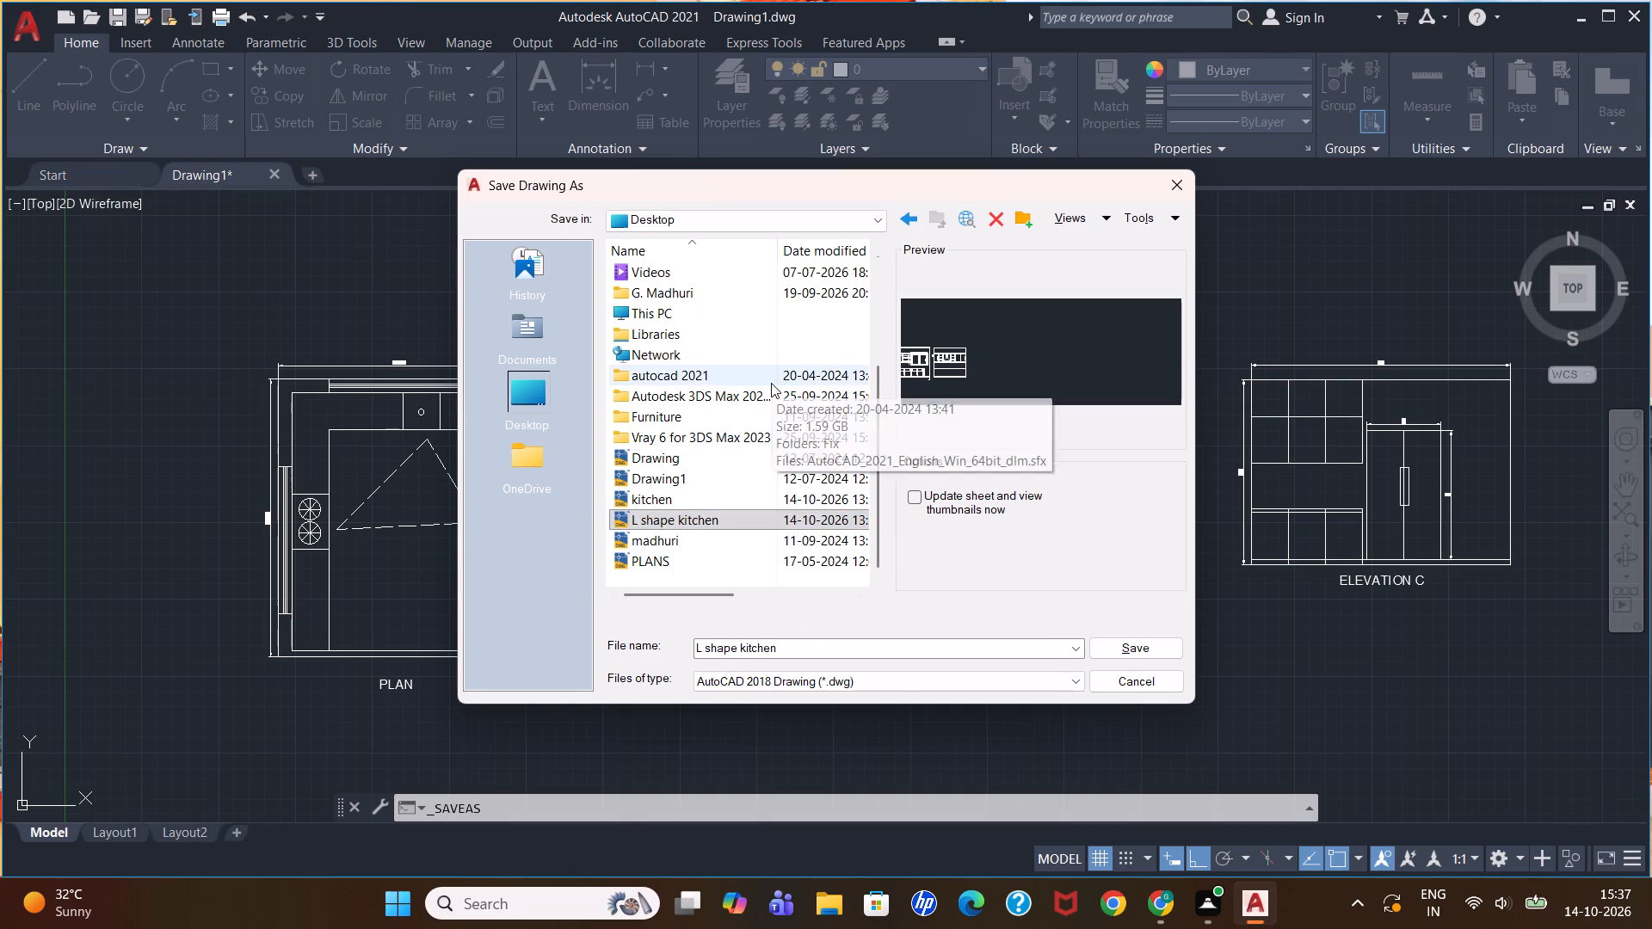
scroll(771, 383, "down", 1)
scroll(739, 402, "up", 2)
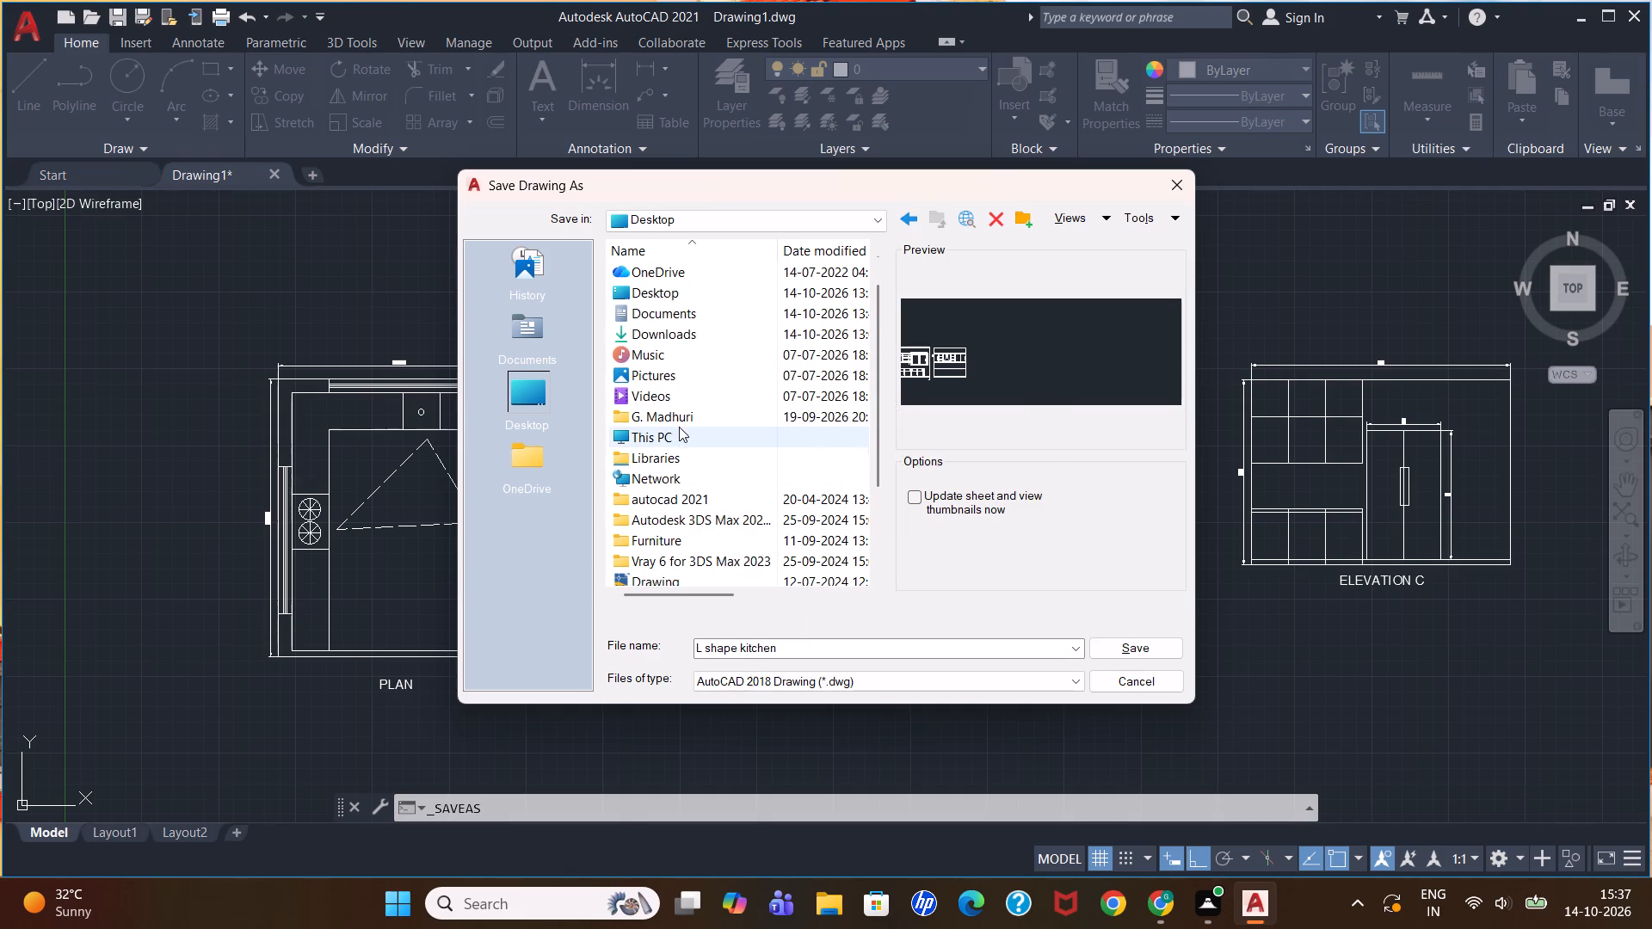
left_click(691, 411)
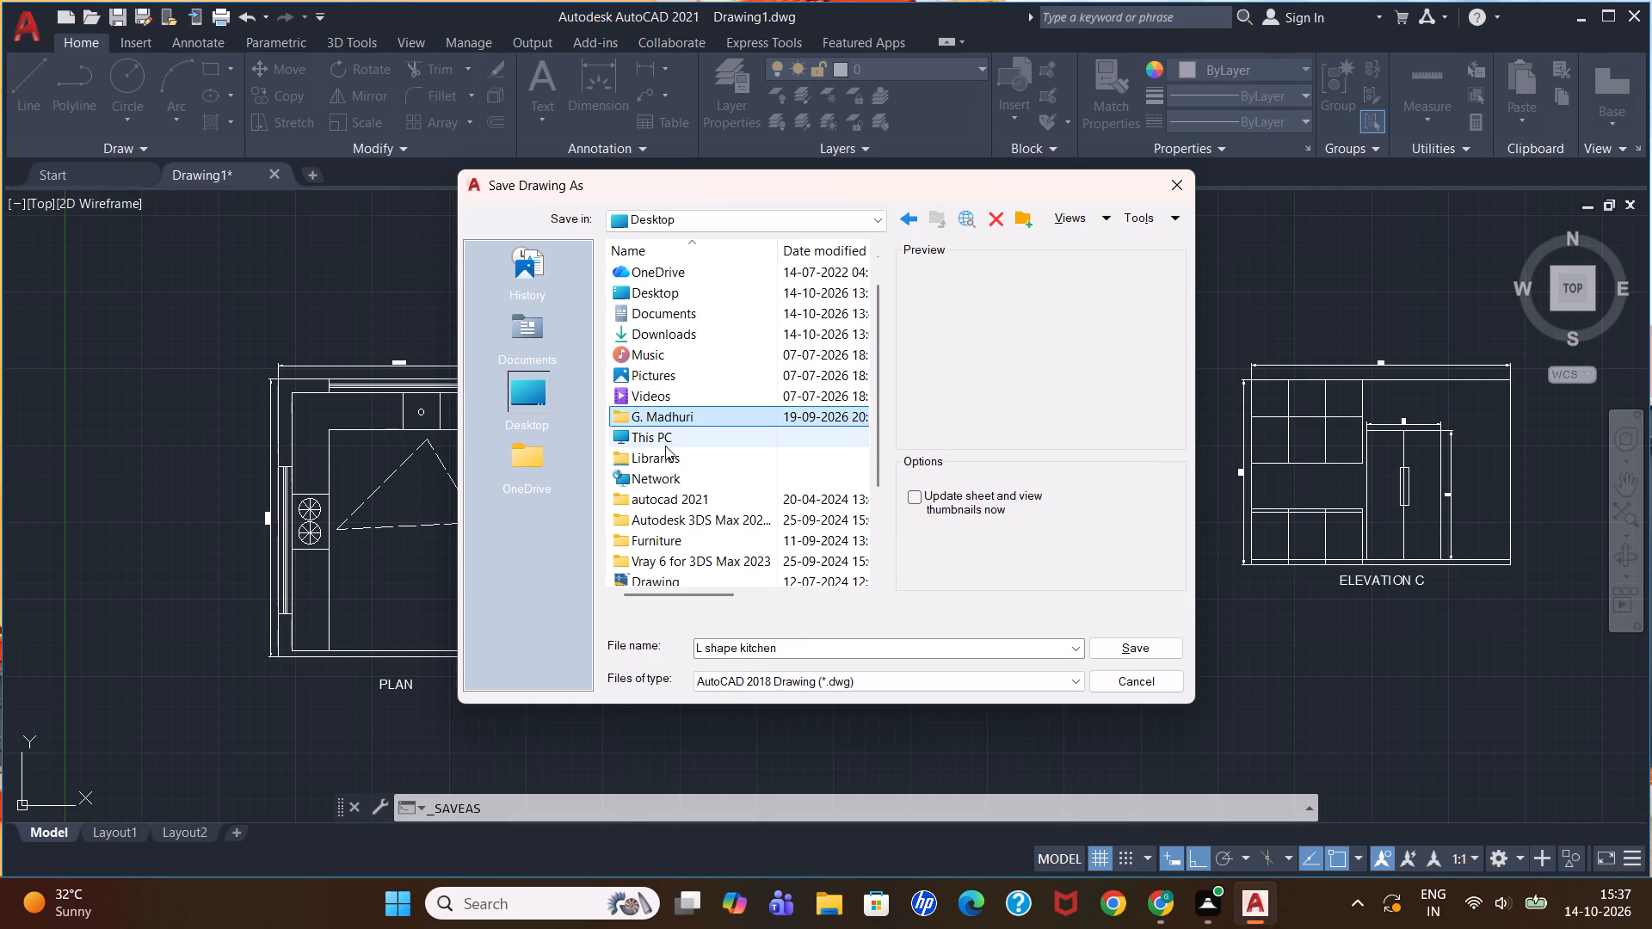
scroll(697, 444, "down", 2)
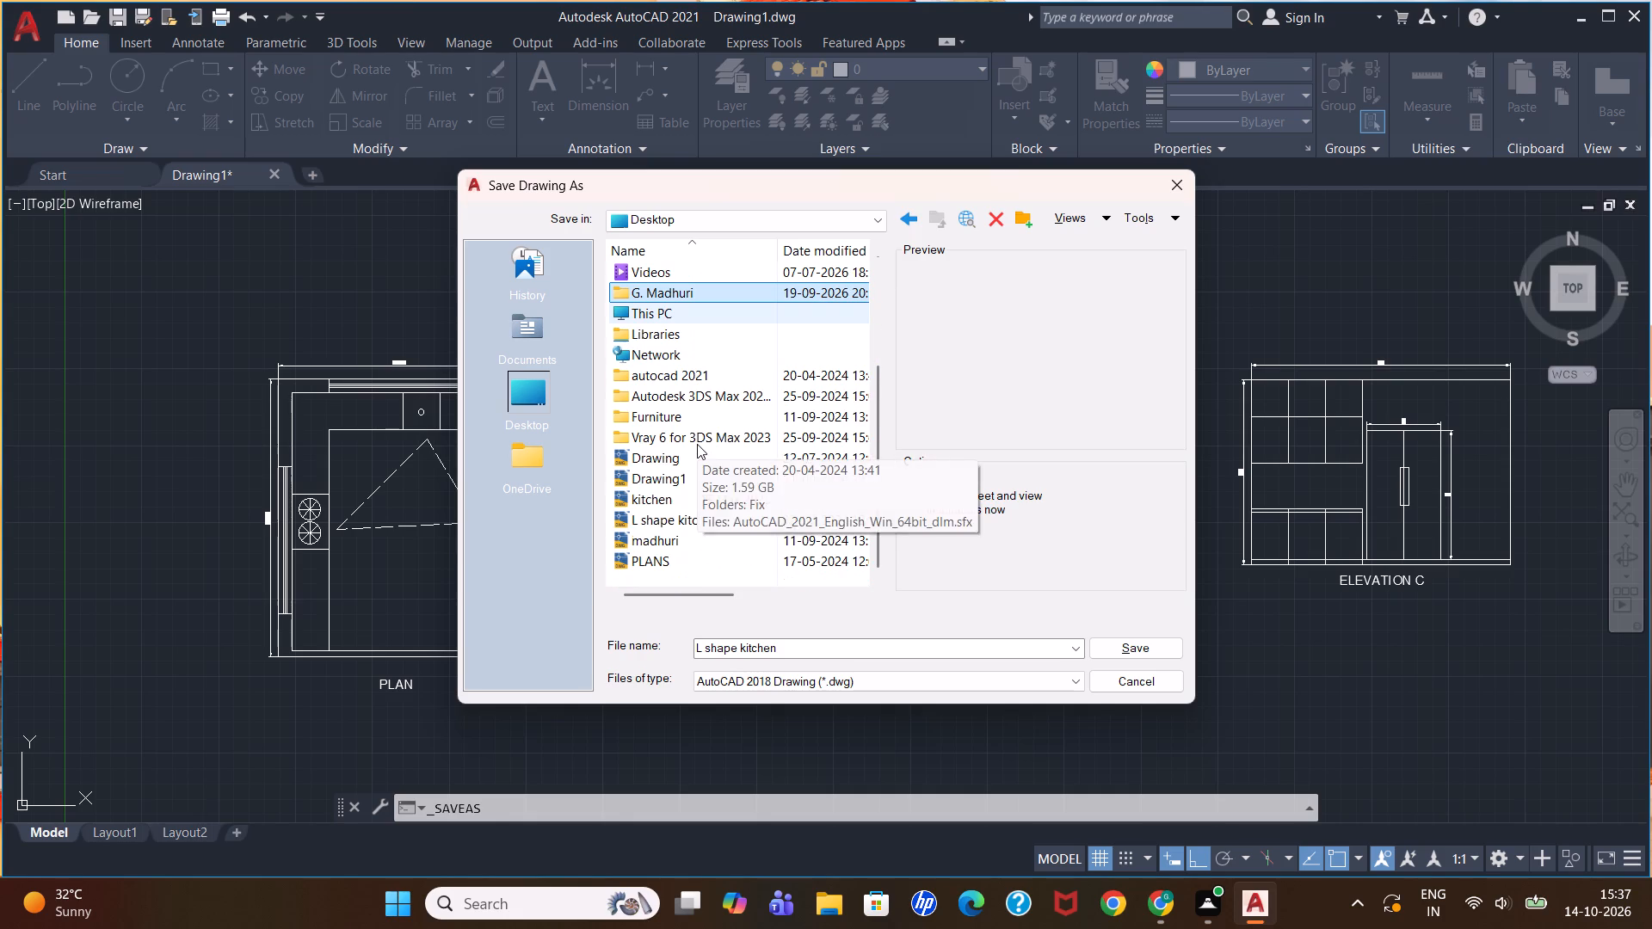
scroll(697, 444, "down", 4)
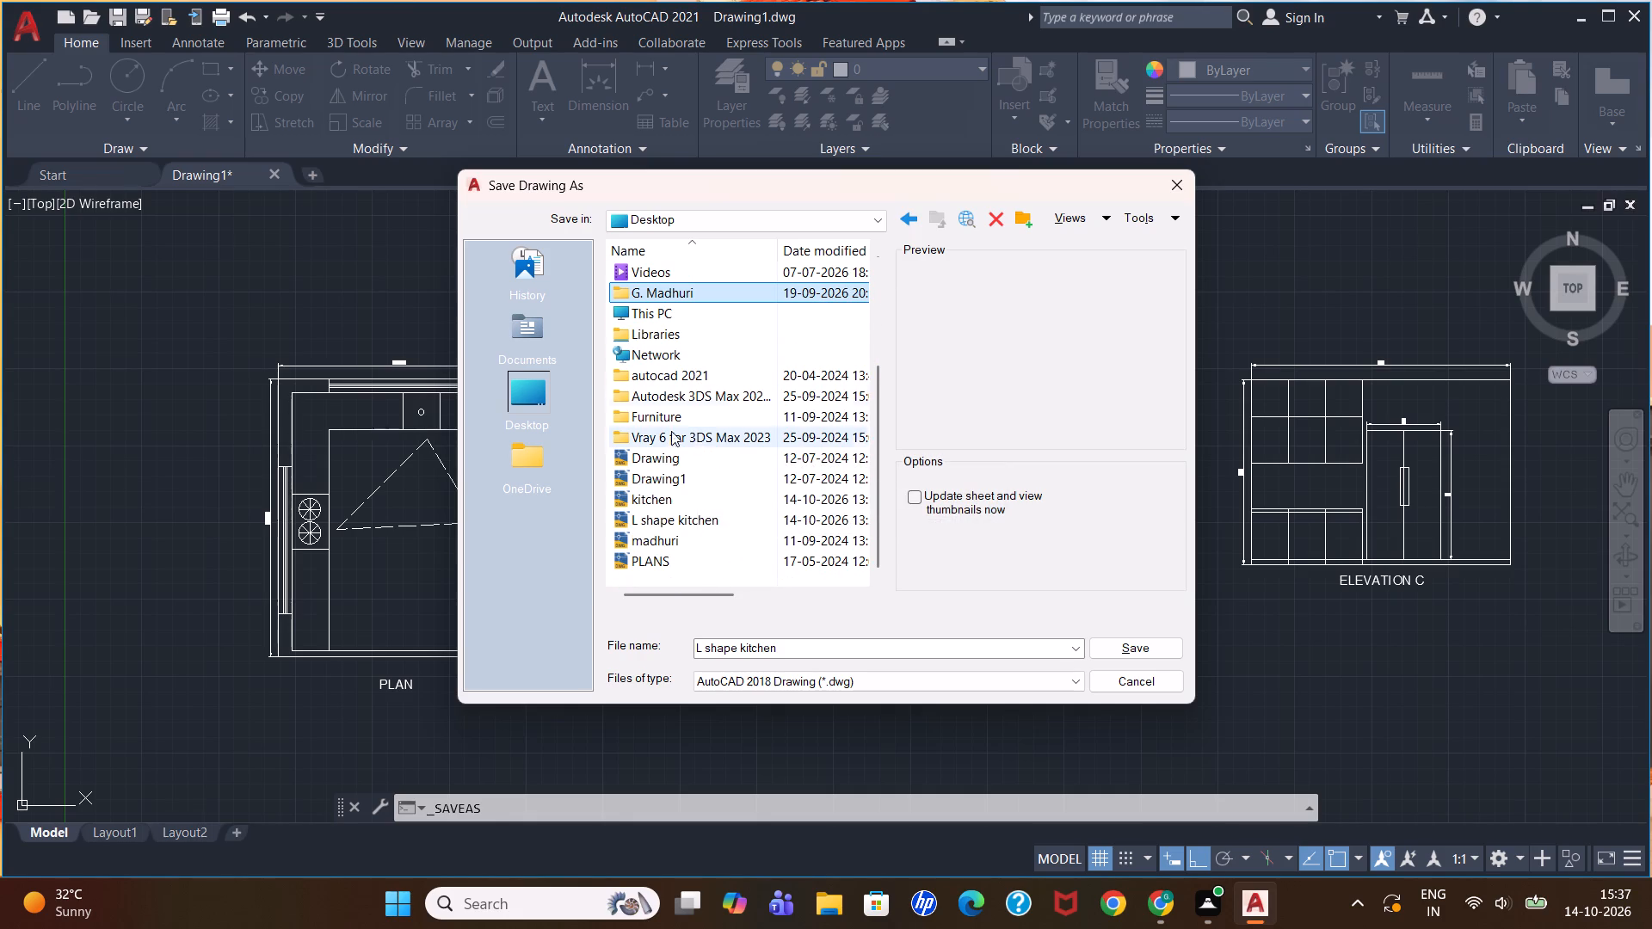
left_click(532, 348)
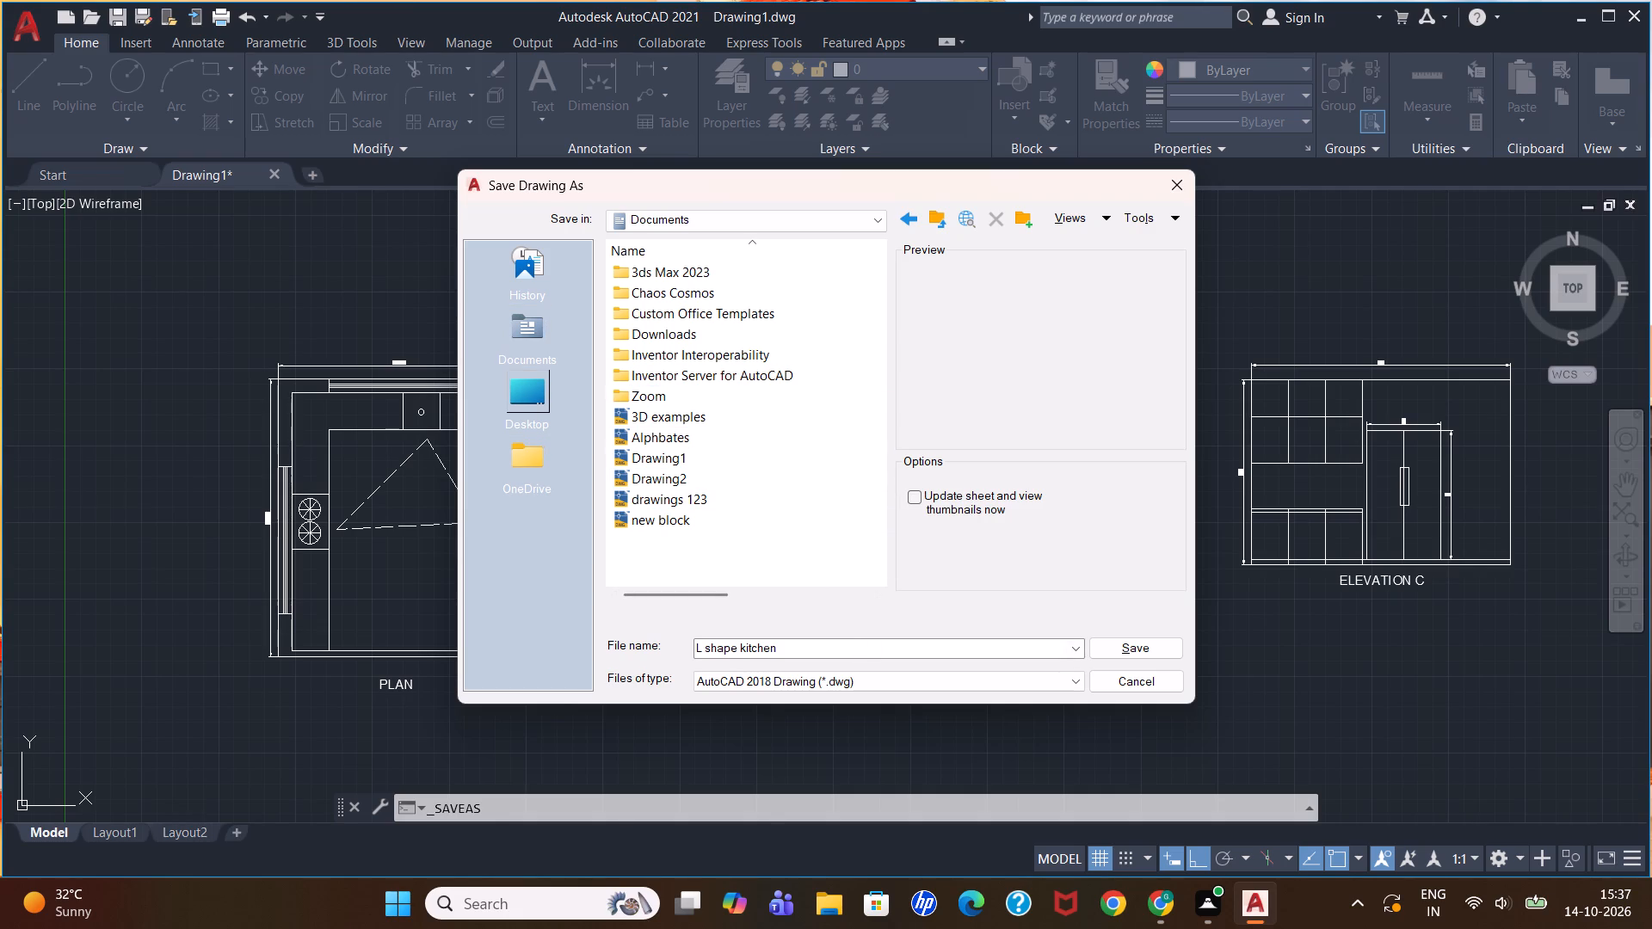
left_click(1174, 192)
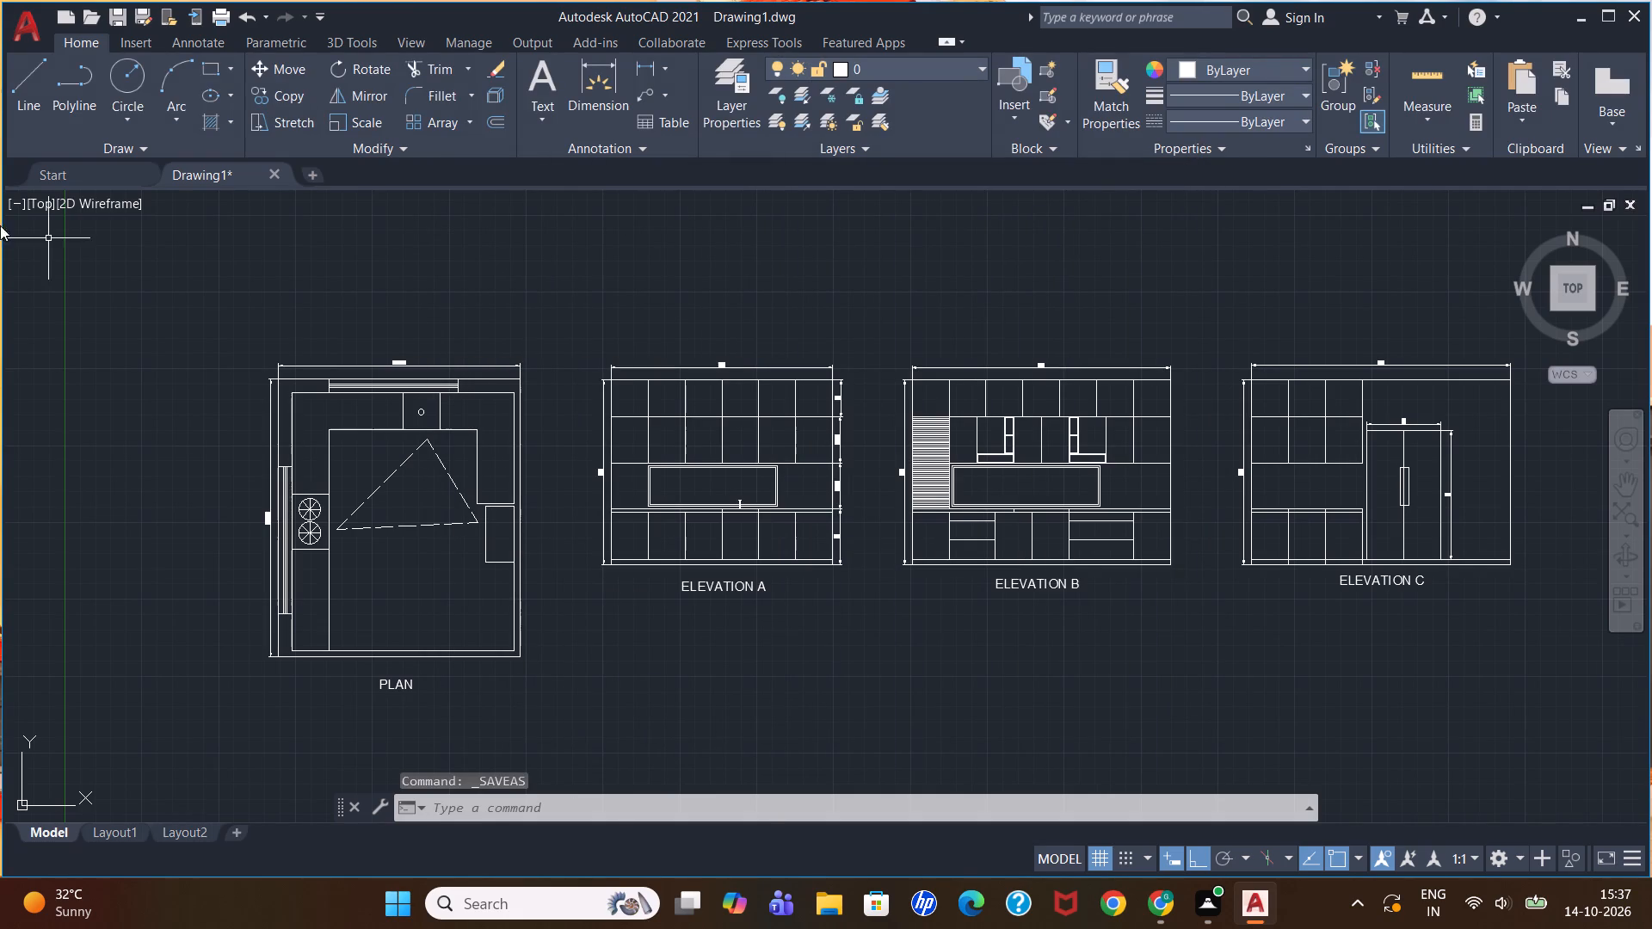
Save the kitchen drawing as a new file named KITCHEN WORK in the Desktop folder.
left_click(10, 28)
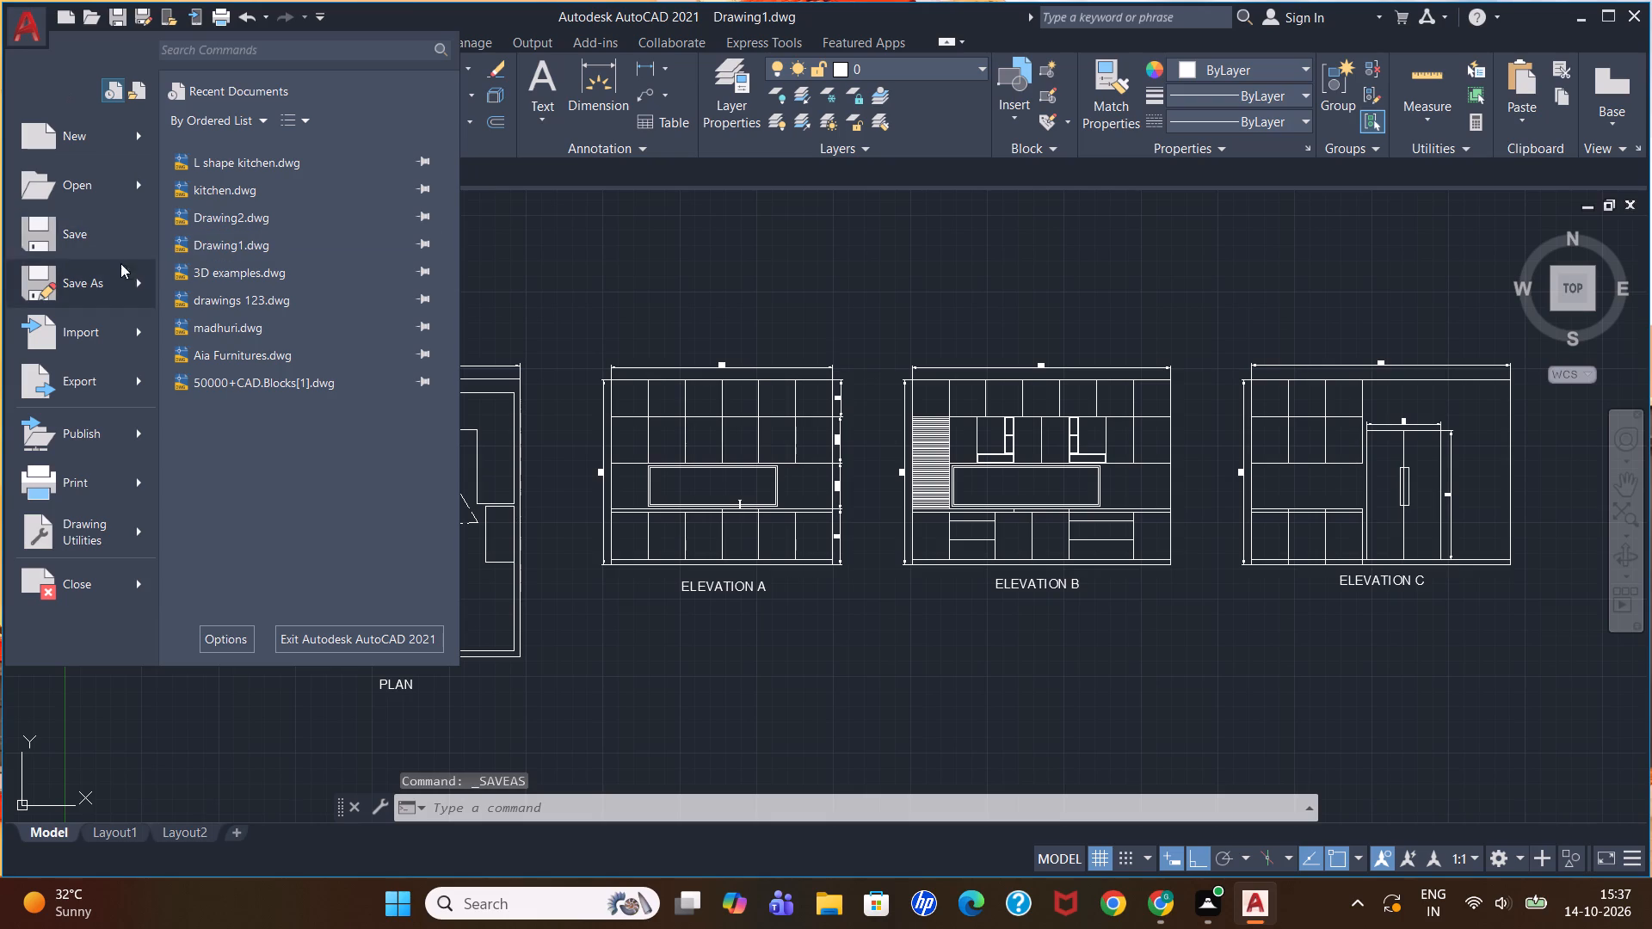
left_click(98, 280)
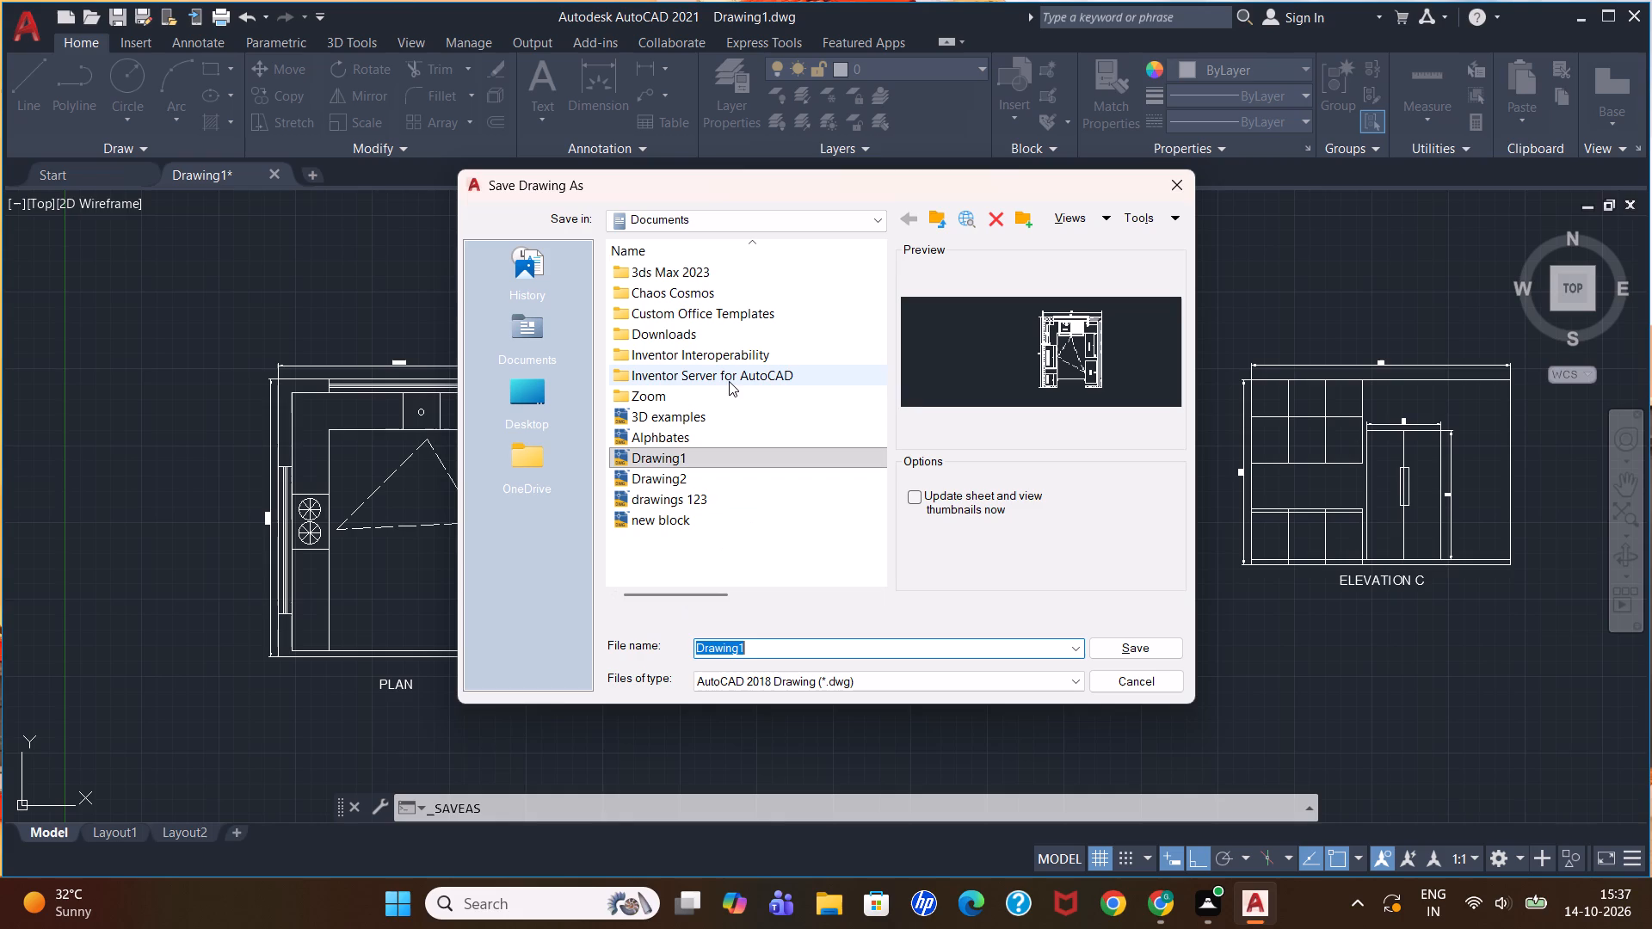
left_click(529, 324)
left_click(521, 408)
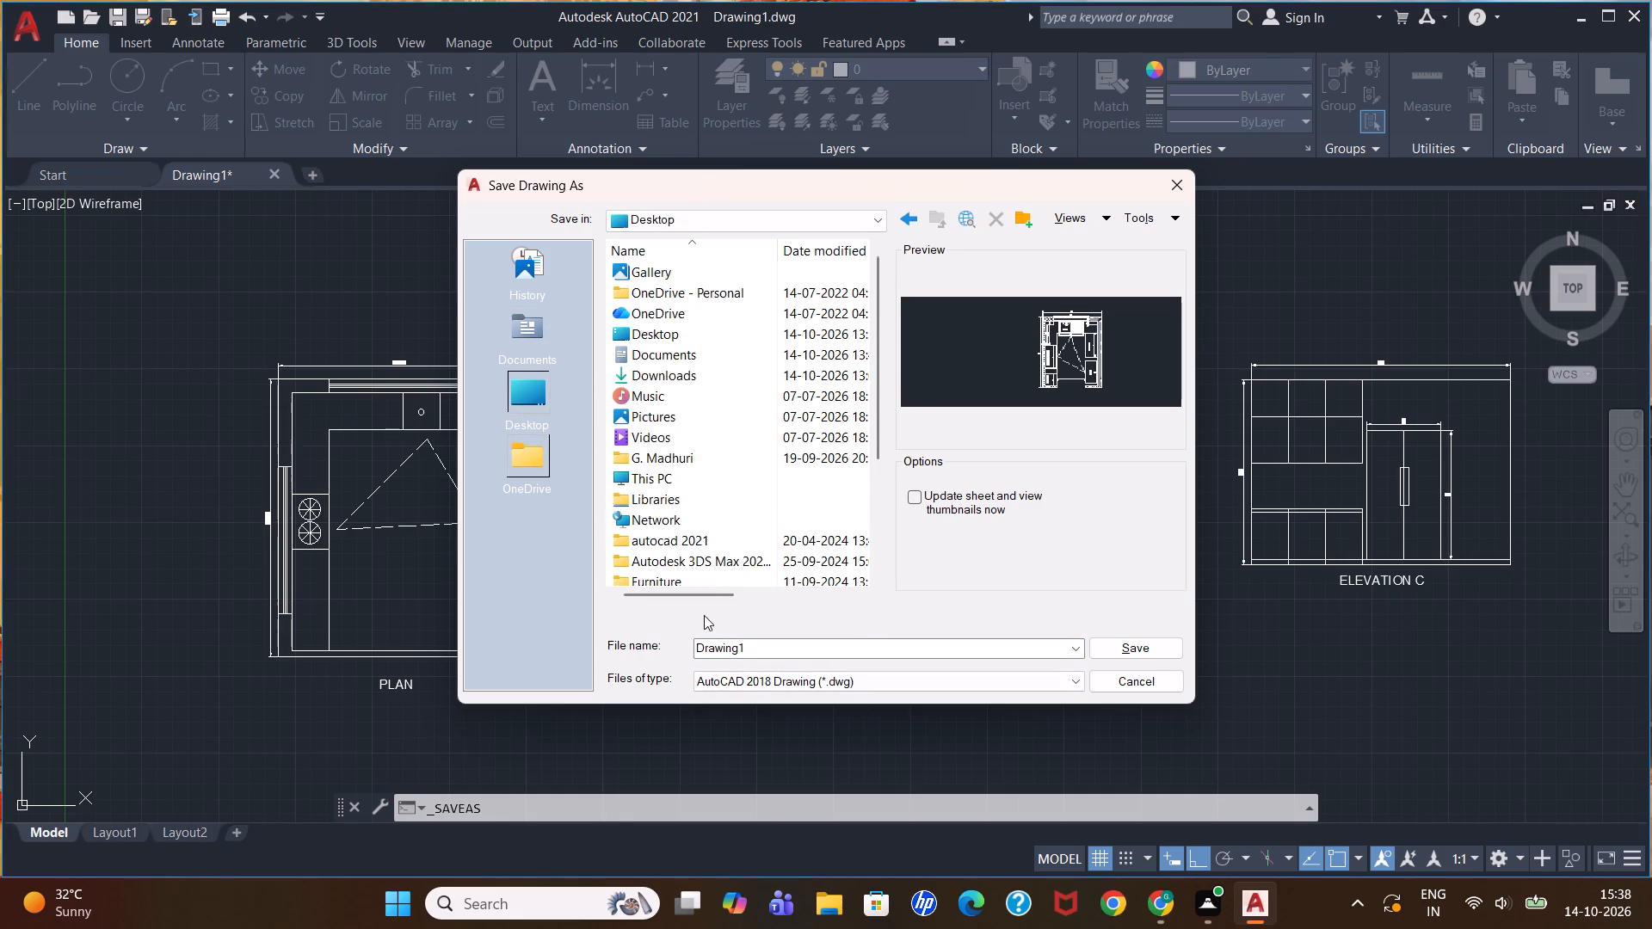
scroll(722, 385, "down", 7)
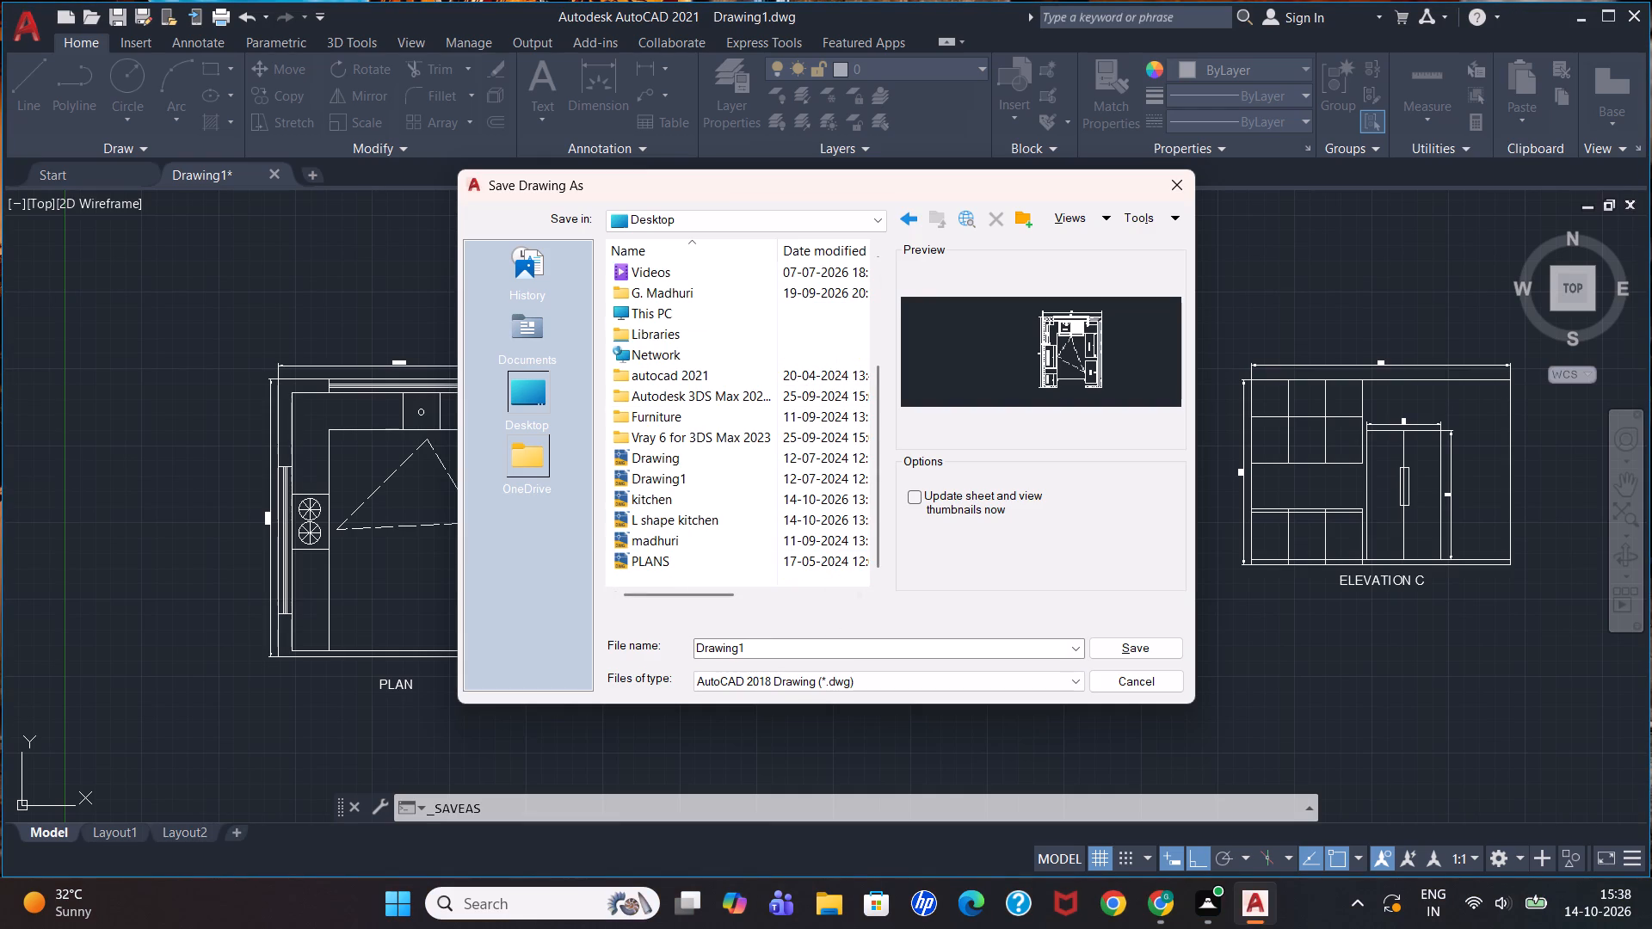
left_click(789, 647)
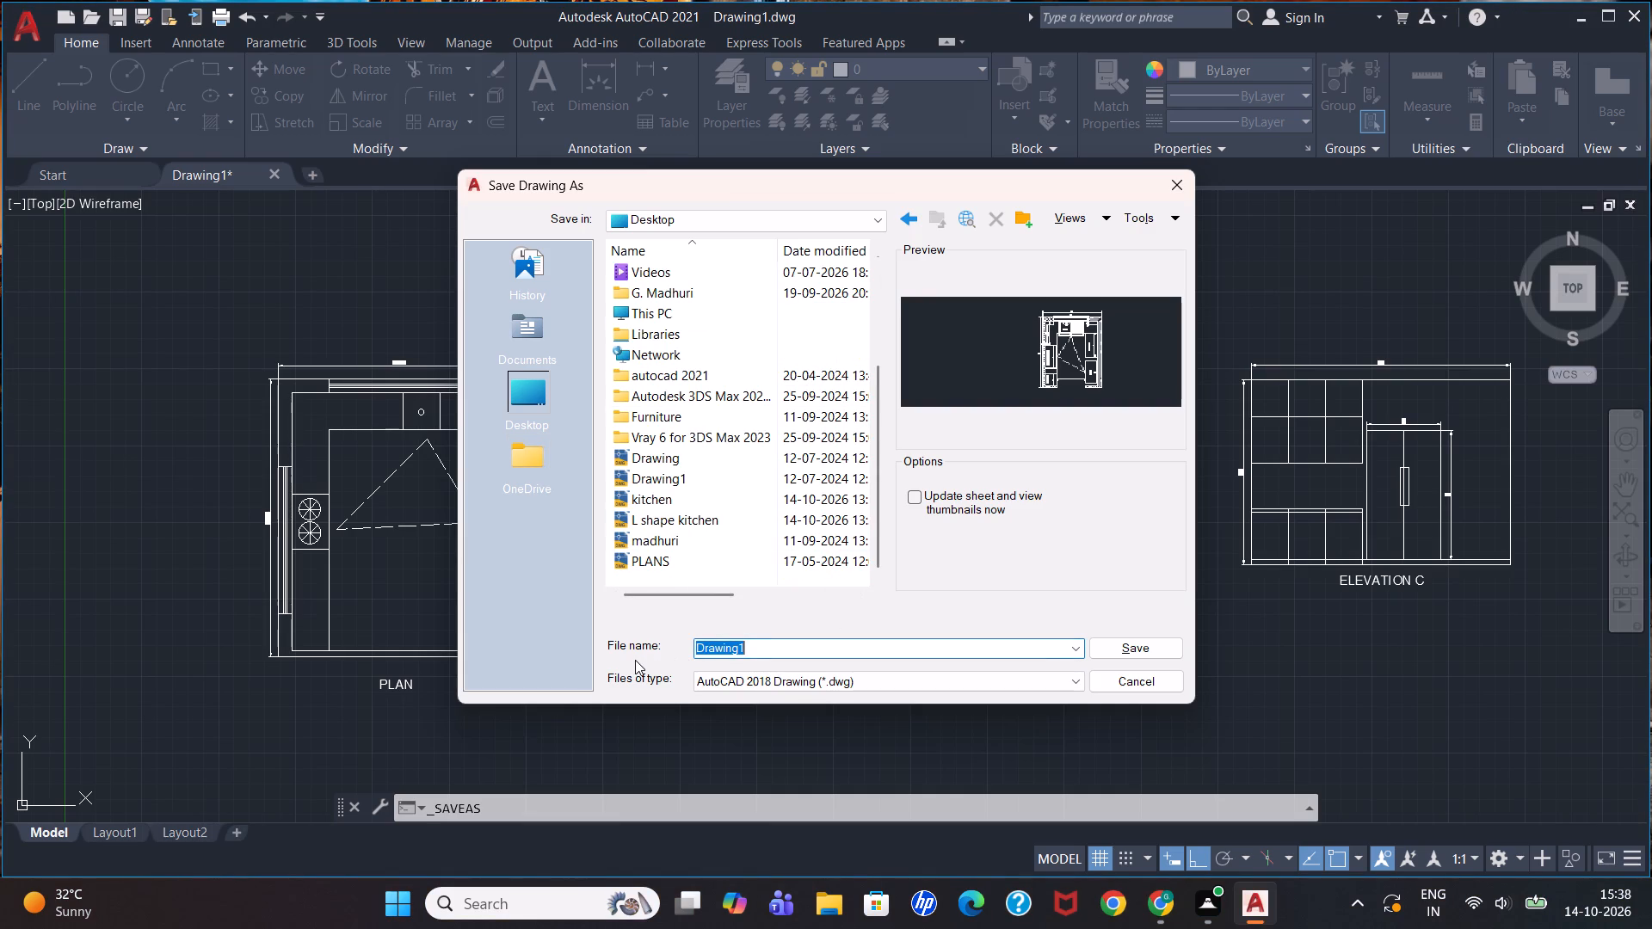
key("BackSpace")
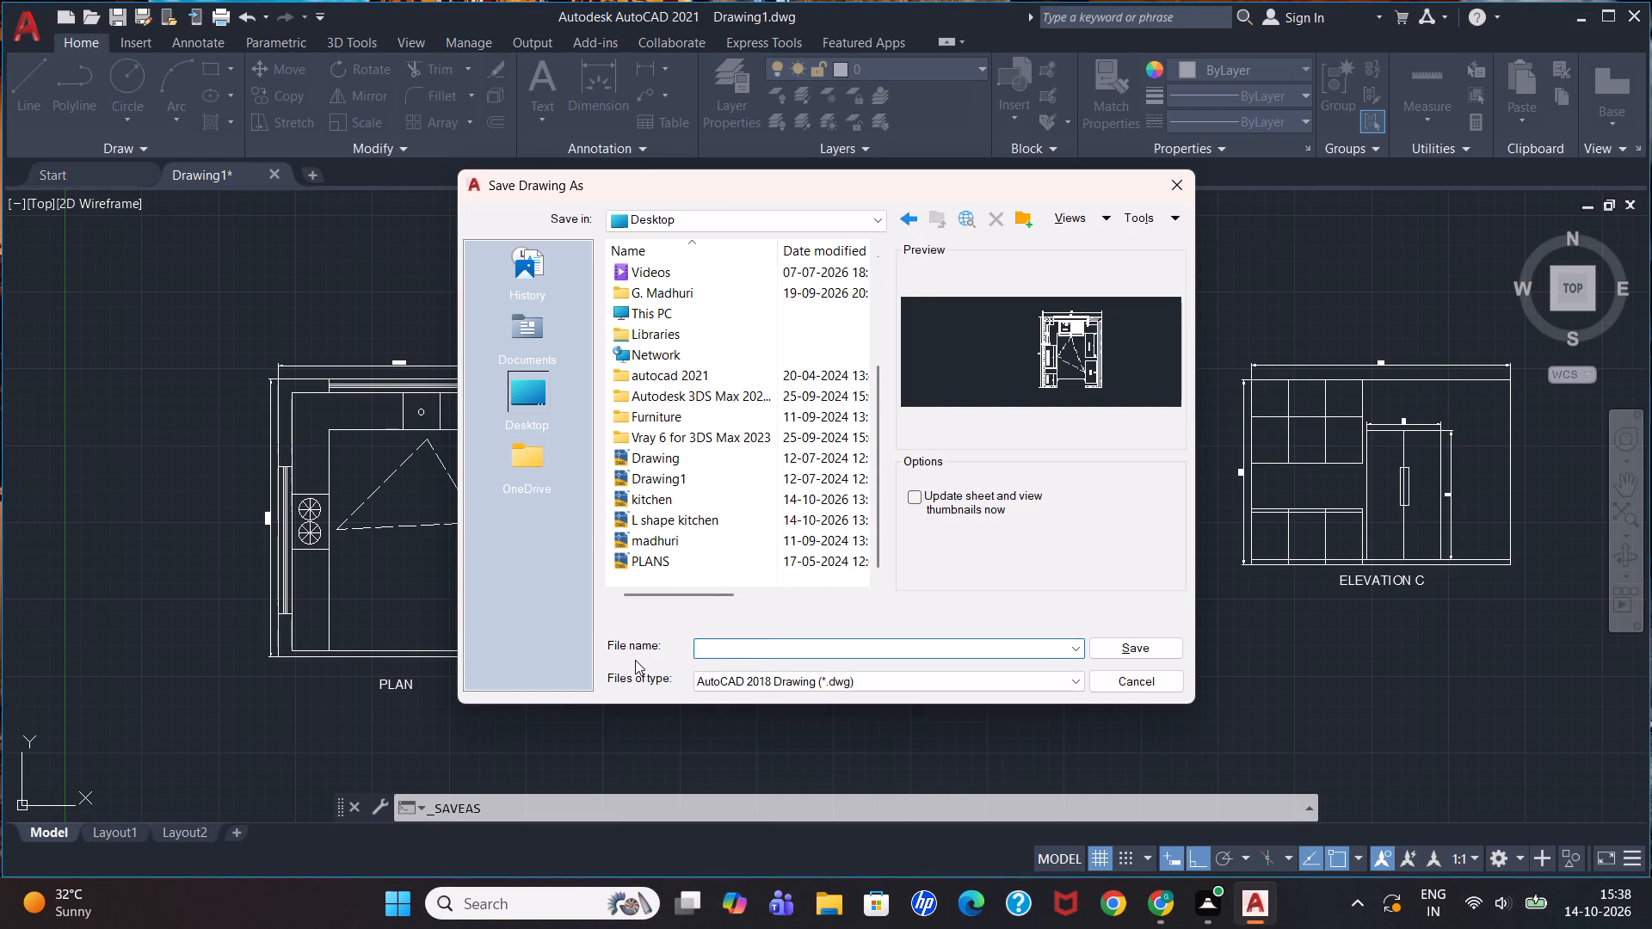
type("KITCHEN")
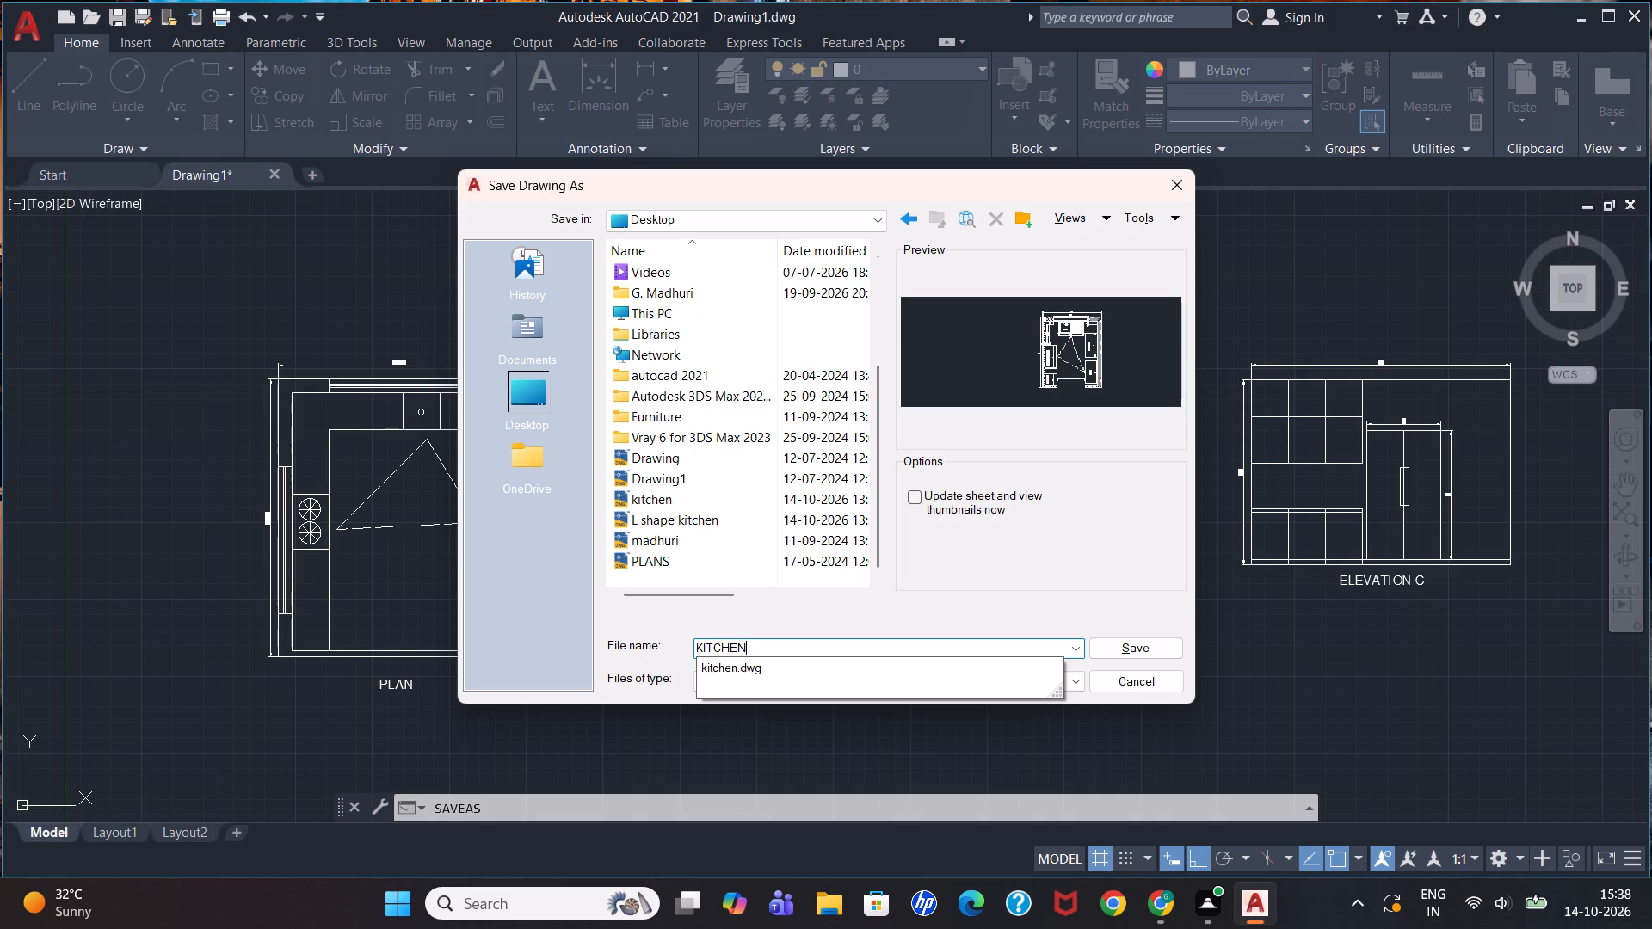
key("space")
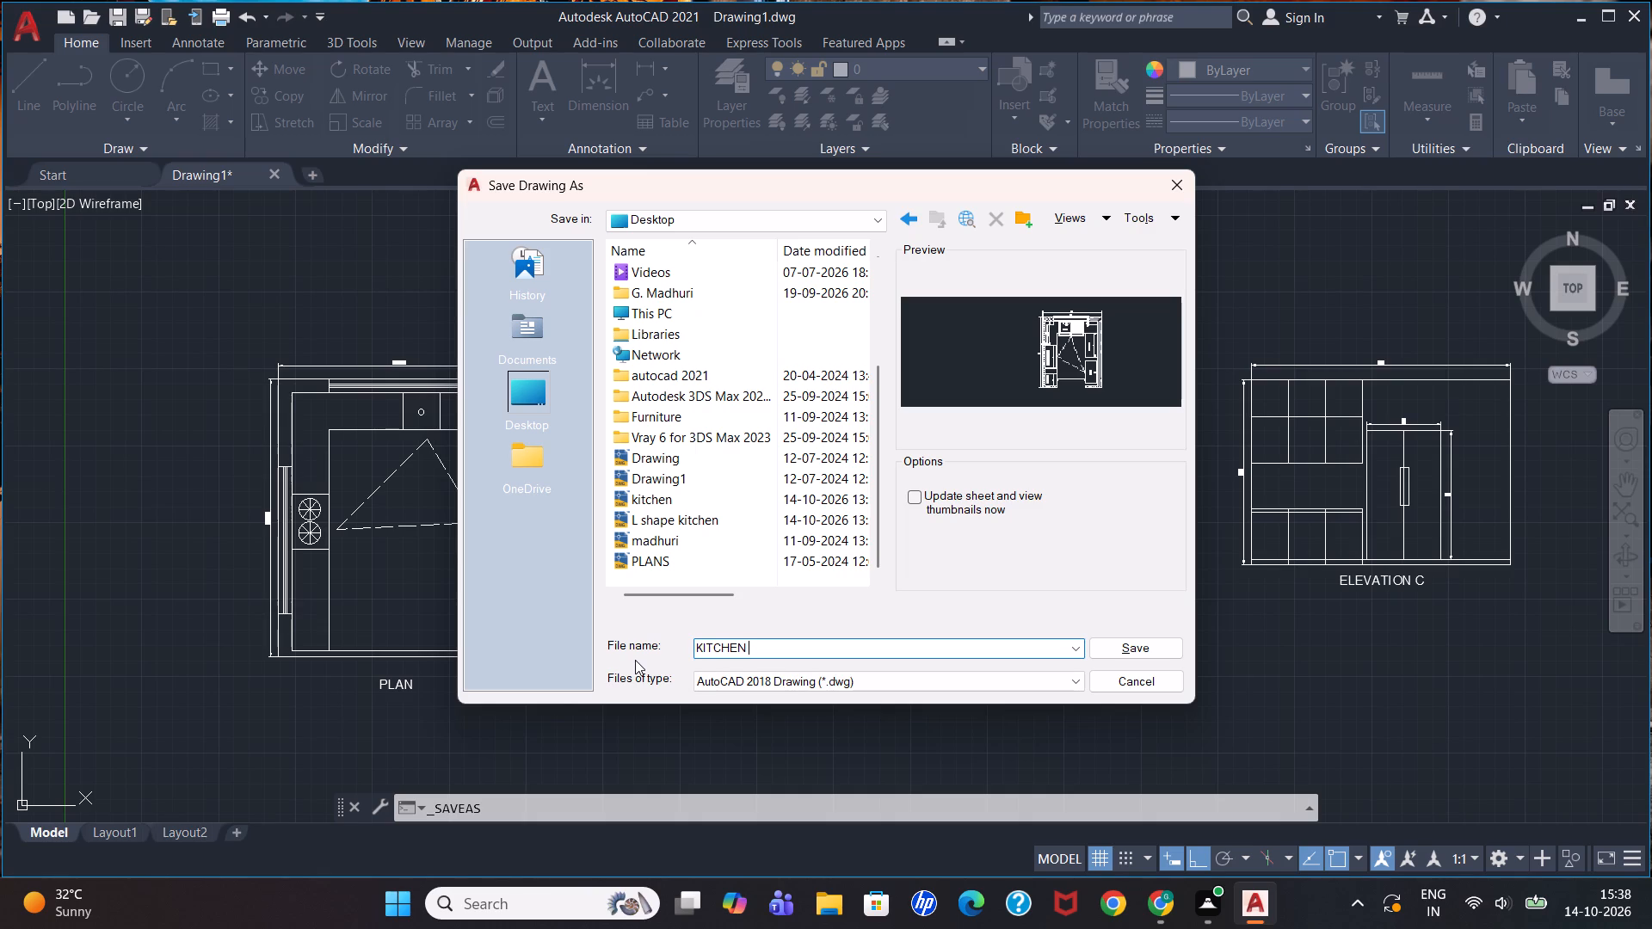
key("w")
key("o")
key("t")
key("BackSpace")
type("RK")
scroll(1059, 348, "down", 1)
left_click(1108, 647)
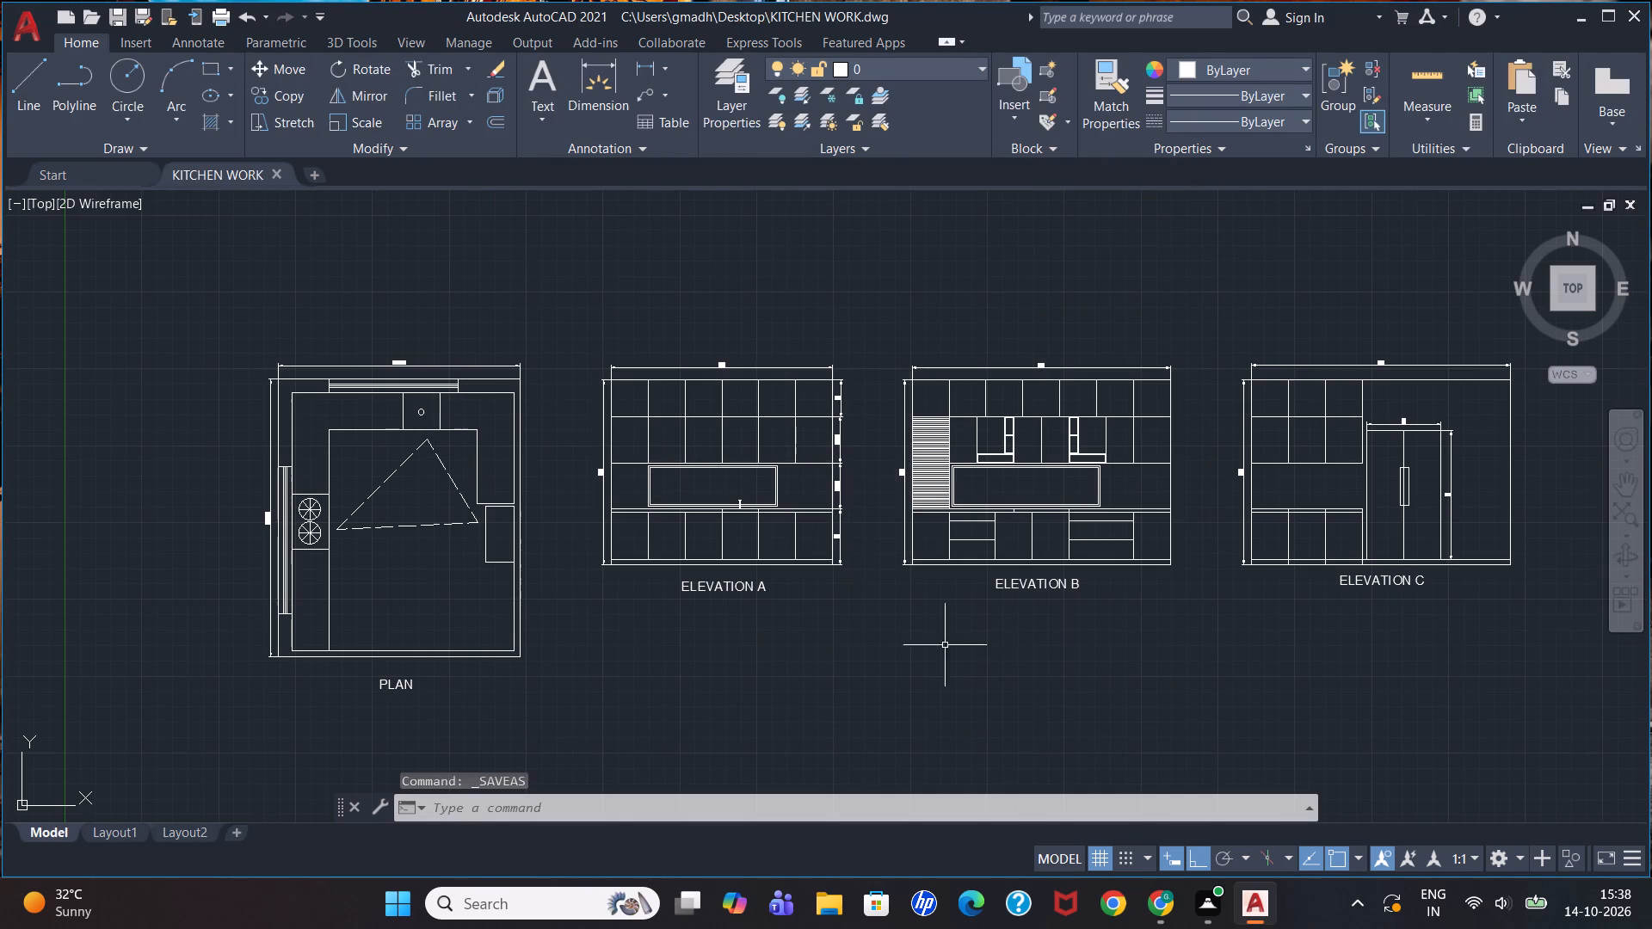